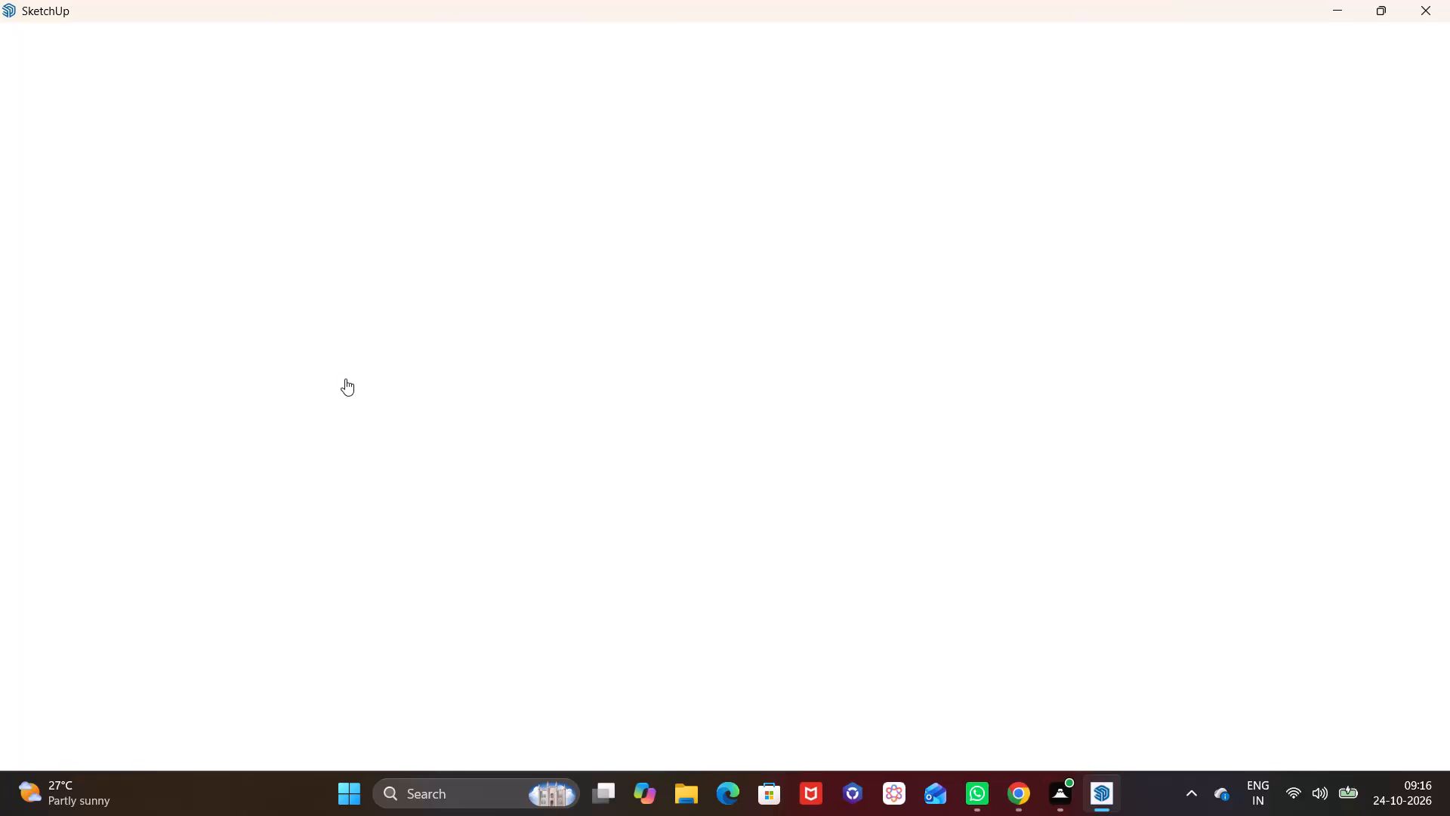
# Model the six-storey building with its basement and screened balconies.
# Delete the default human scale figure standing near the origin of the new model.
pyautogui.scroll(-1, 345, 379)
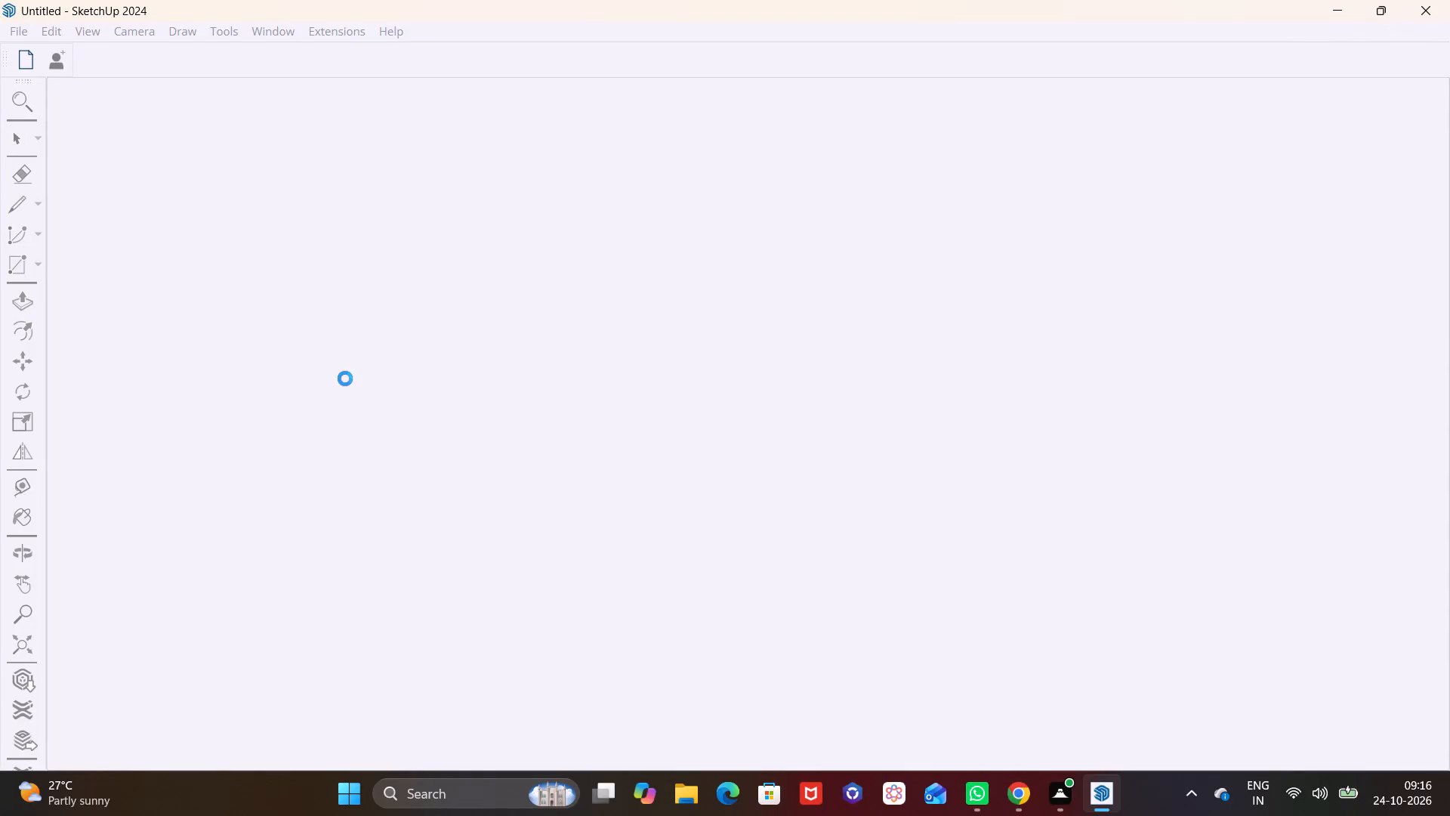
pyautogui.scroll(-2, 345, 379)
pyautogui.moveTo(319, 413); pyautogui.dragTo(662, 482, button='middle')
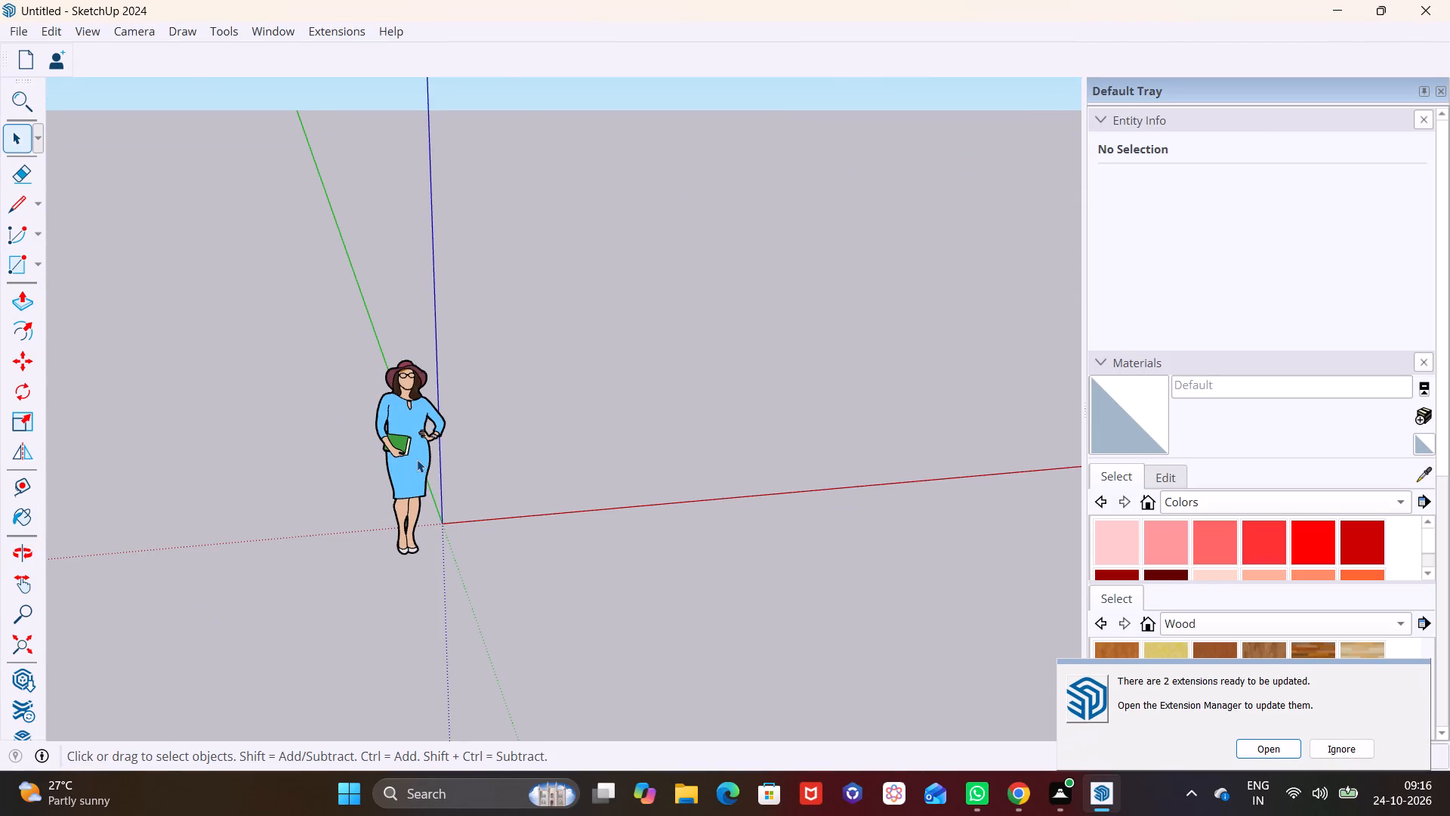
pyautogui.click(417, 459)
pyautogui.press('Delete')
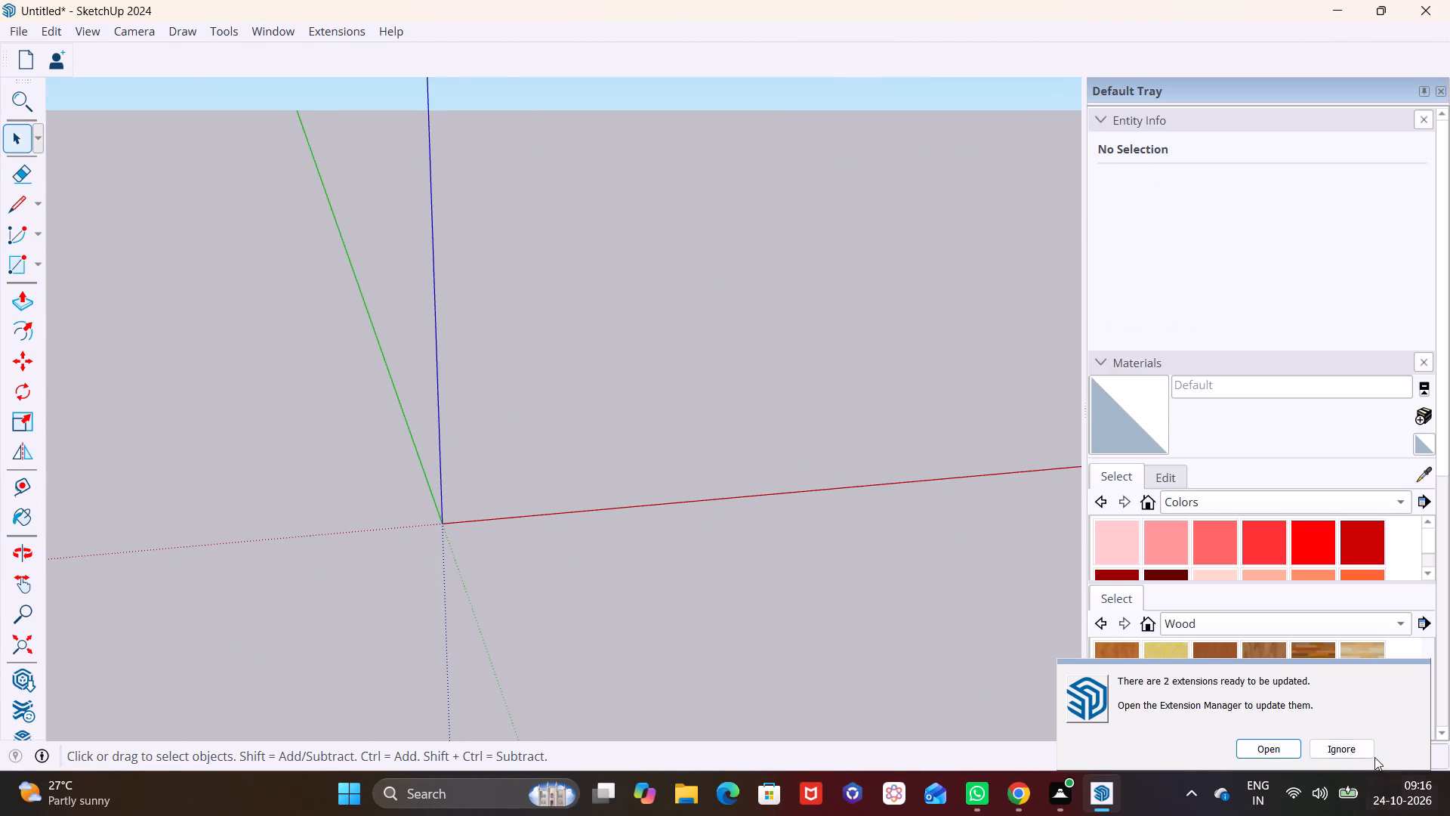
# Dismiss the extension update notification without updating.
pyautogui.click(1368, 753)
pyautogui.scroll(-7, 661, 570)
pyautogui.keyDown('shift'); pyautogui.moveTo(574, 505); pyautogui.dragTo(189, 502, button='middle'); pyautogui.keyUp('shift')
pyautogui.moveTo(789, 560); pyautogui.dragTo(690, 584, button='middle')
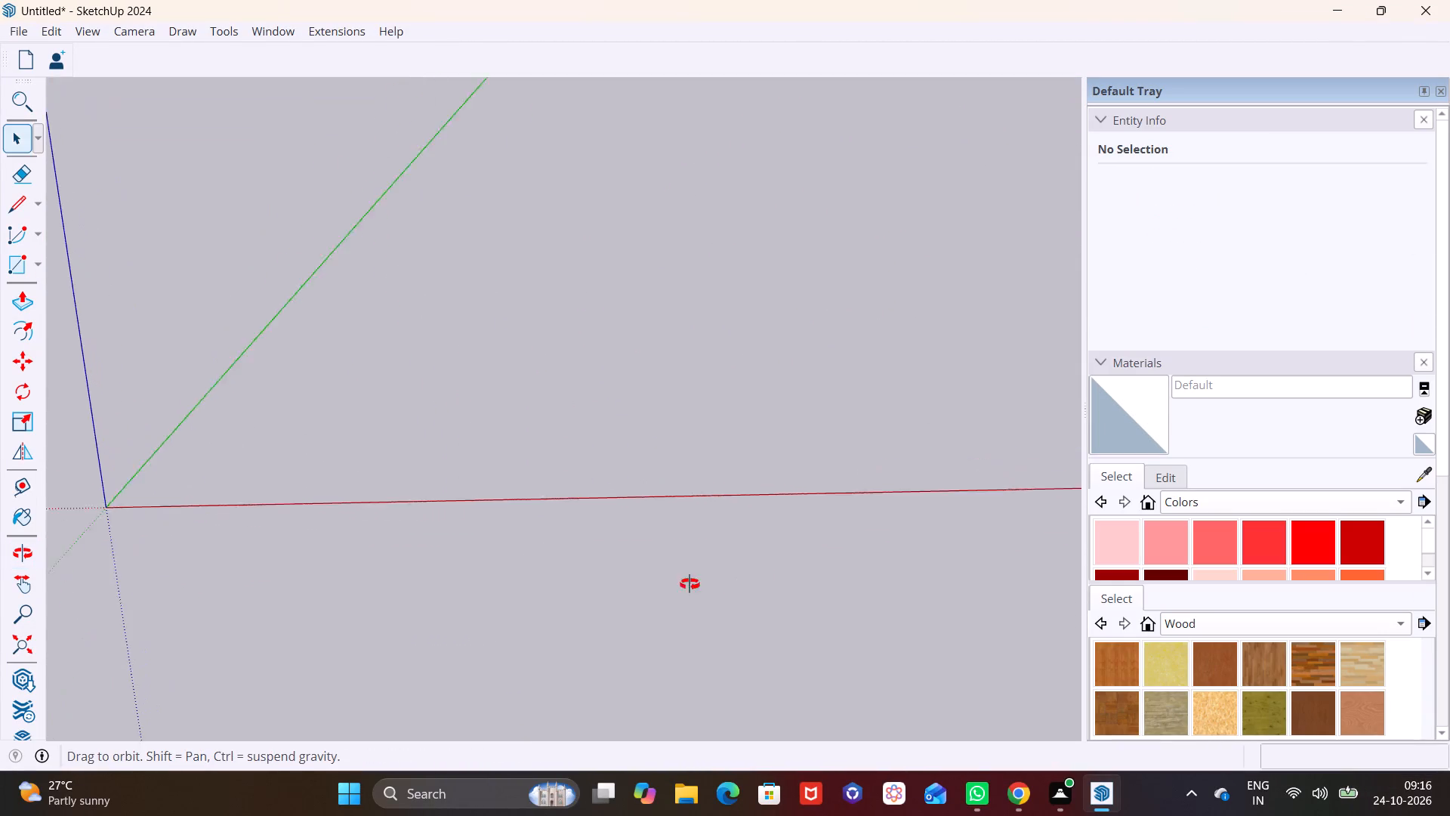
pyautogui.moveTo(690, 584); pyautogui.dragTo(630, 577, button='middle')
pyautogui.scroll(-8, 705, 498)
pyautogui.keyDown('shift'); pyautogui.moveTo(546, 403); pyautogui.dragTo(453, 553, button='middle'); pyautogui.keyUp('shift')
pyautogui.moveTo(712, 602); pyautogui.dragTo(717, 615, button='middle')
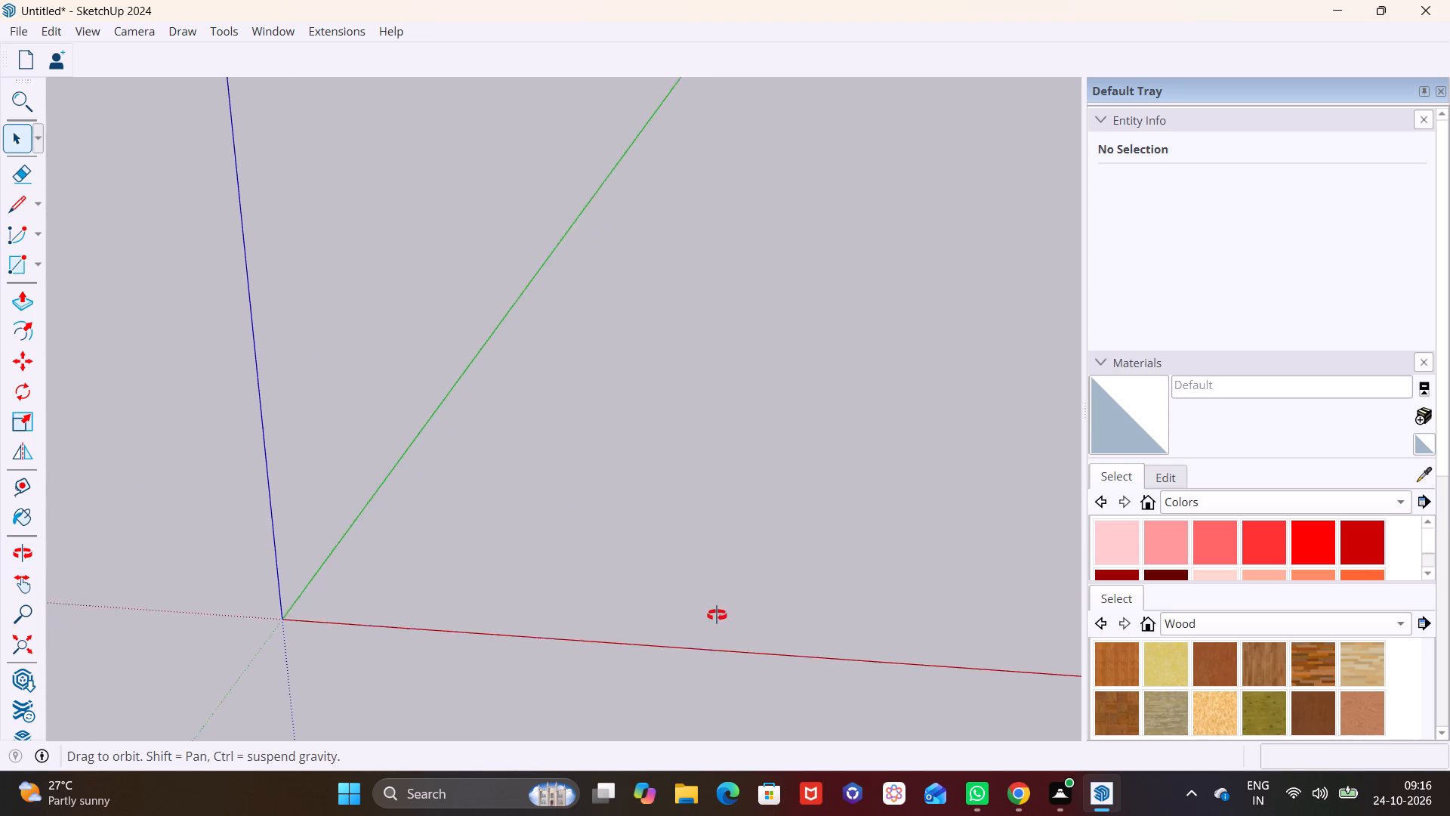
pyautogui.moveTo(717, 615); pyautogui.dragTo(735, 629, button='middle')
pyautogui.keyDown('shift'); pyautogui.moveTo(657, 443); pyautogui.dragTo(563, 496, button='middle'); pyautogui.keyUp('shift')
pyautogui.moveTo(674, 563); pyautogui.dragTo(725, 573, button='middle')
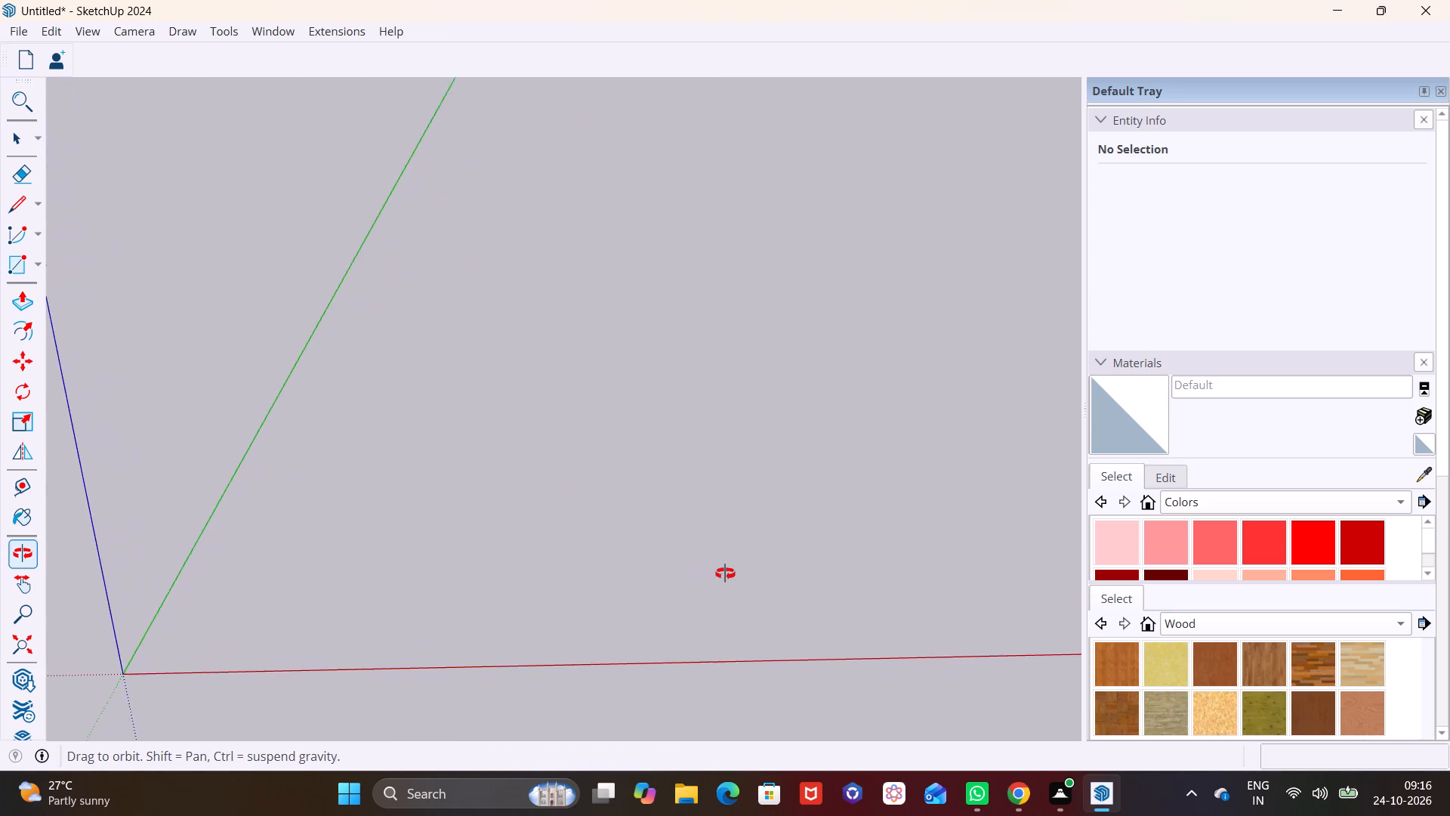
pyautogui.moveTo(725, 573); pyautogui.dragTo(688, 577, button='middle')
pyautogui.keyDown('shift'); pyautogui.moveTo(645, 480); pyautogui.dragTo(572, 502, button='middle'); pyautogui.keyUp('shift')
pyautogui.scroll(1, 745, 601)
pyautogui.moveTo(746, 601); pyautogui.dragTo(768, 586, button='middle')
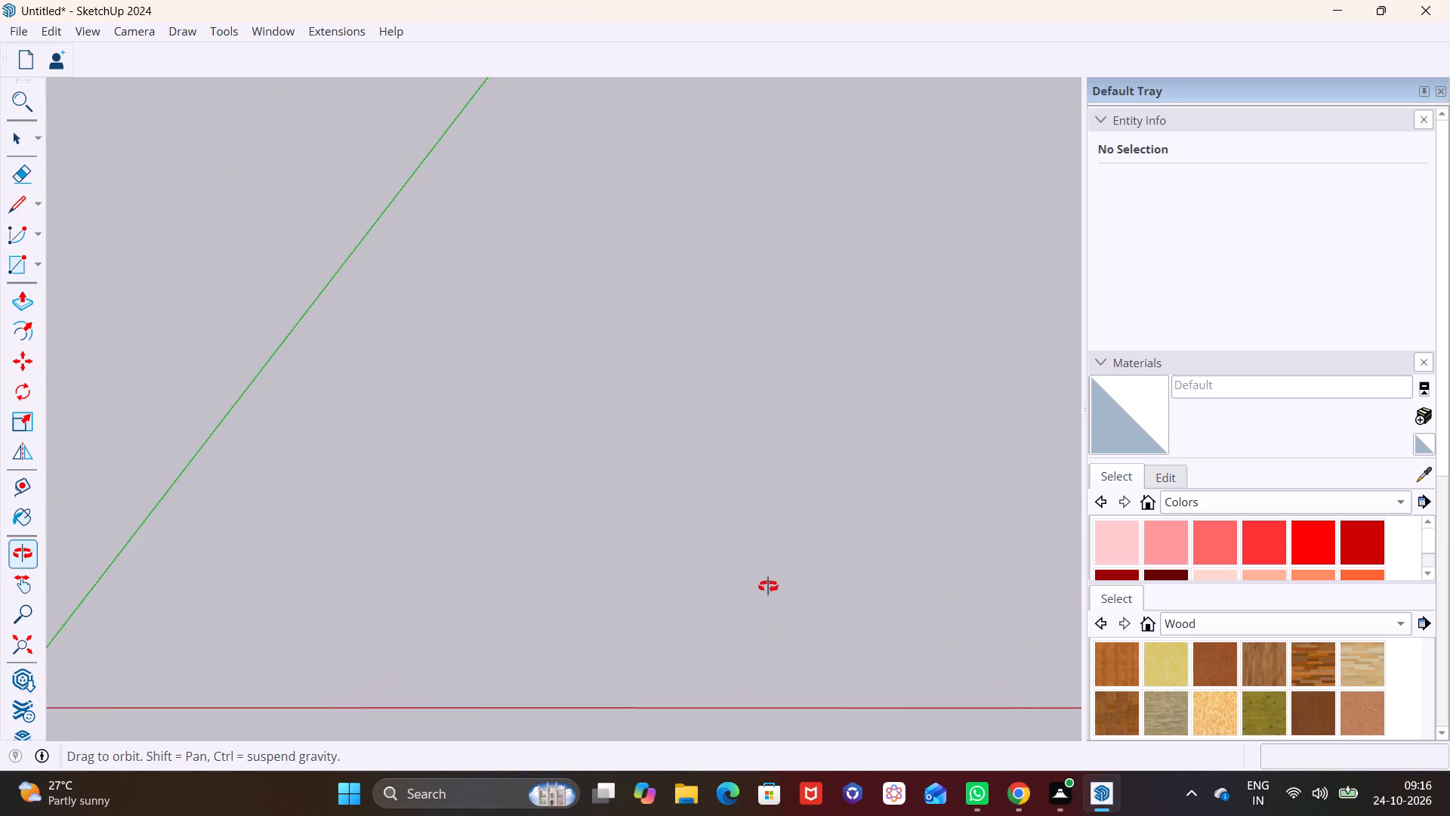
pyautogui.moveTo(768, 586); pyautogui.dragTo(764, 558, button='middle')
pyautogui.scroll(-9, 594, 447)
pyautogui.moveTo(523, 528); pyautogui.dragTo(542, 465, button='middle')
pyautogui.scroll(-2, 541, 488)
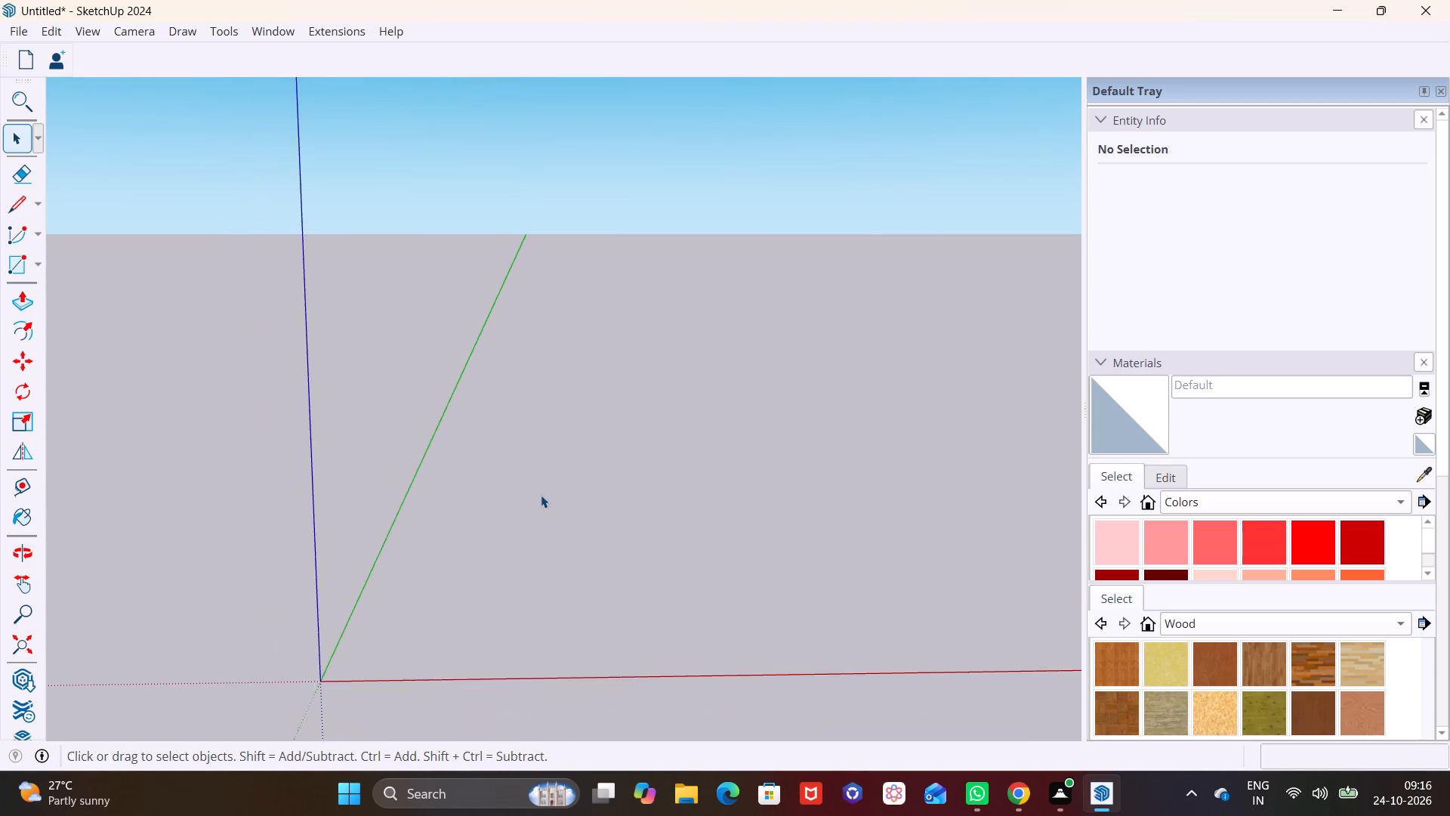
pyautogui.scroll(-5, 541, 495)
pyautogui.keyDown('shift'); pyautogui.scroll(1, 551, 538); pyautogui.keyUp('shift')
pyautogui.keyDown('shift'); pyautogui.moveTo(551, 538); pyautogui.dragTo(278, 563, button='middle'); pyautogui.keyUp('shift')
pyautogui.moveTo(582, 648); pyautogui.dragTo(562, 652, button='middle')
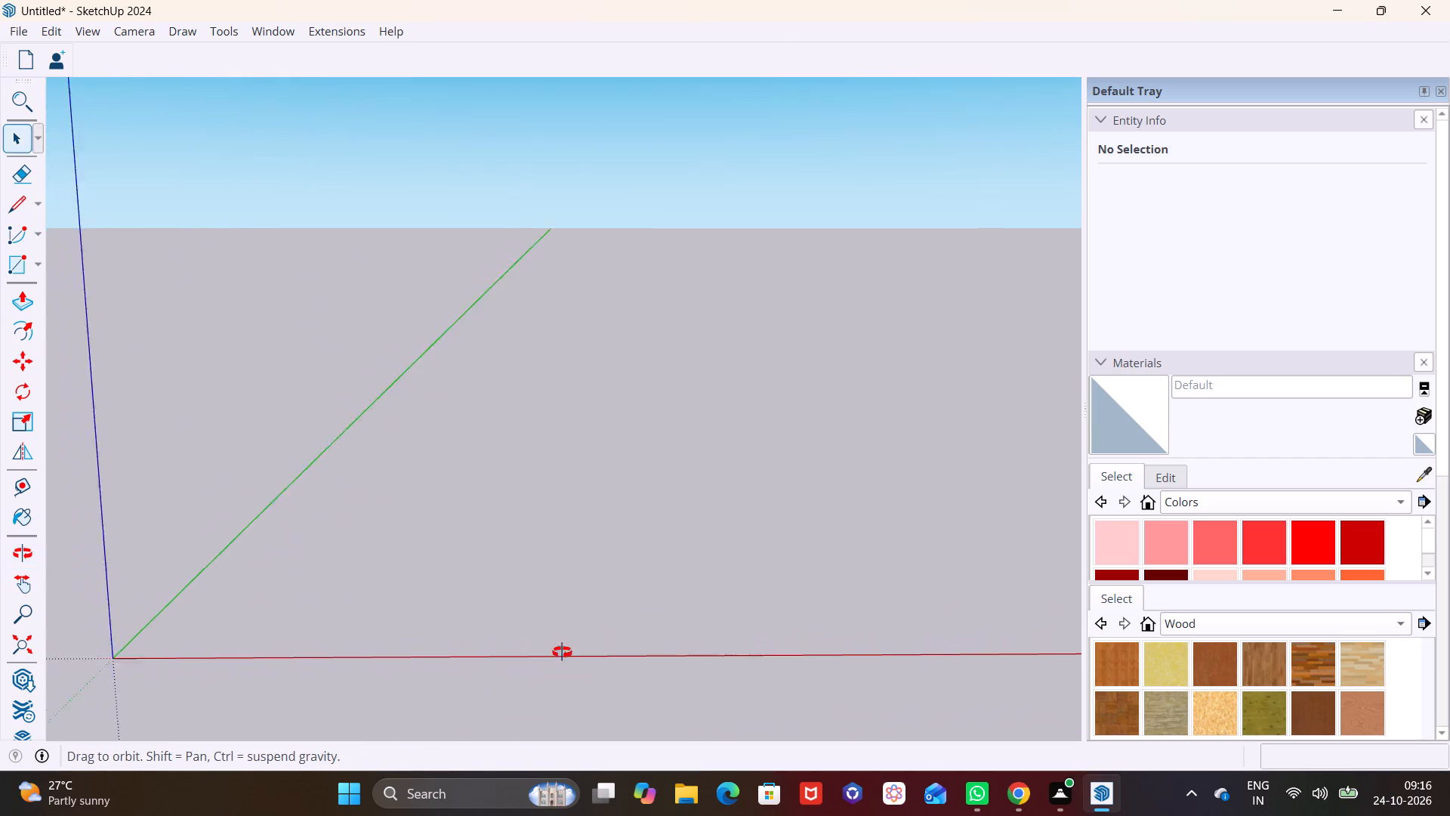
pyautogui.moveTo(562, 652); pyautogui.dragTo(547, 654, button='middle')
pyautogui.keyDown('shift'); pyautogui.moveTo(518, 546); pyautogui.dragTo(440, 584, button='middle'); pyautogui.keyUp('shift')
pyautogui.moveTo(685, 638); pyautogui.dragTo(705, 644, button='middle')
# Draw a 40' by 40' rectangle on the ground plane, between the red and green axes.
pyautogui.click(42, 258)
pyautogui.click(54, 300)
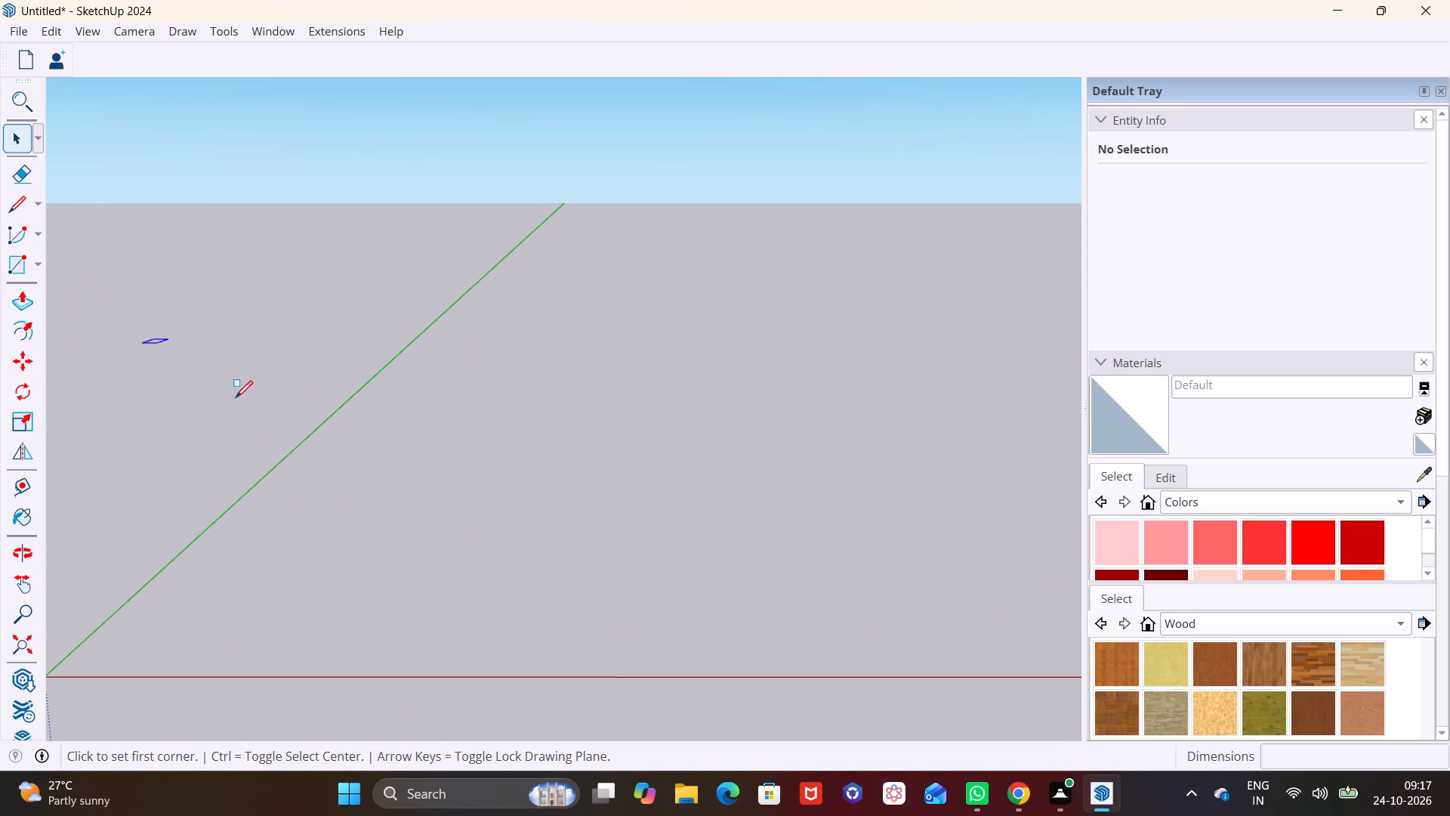
pyautogui.click(415, 471)
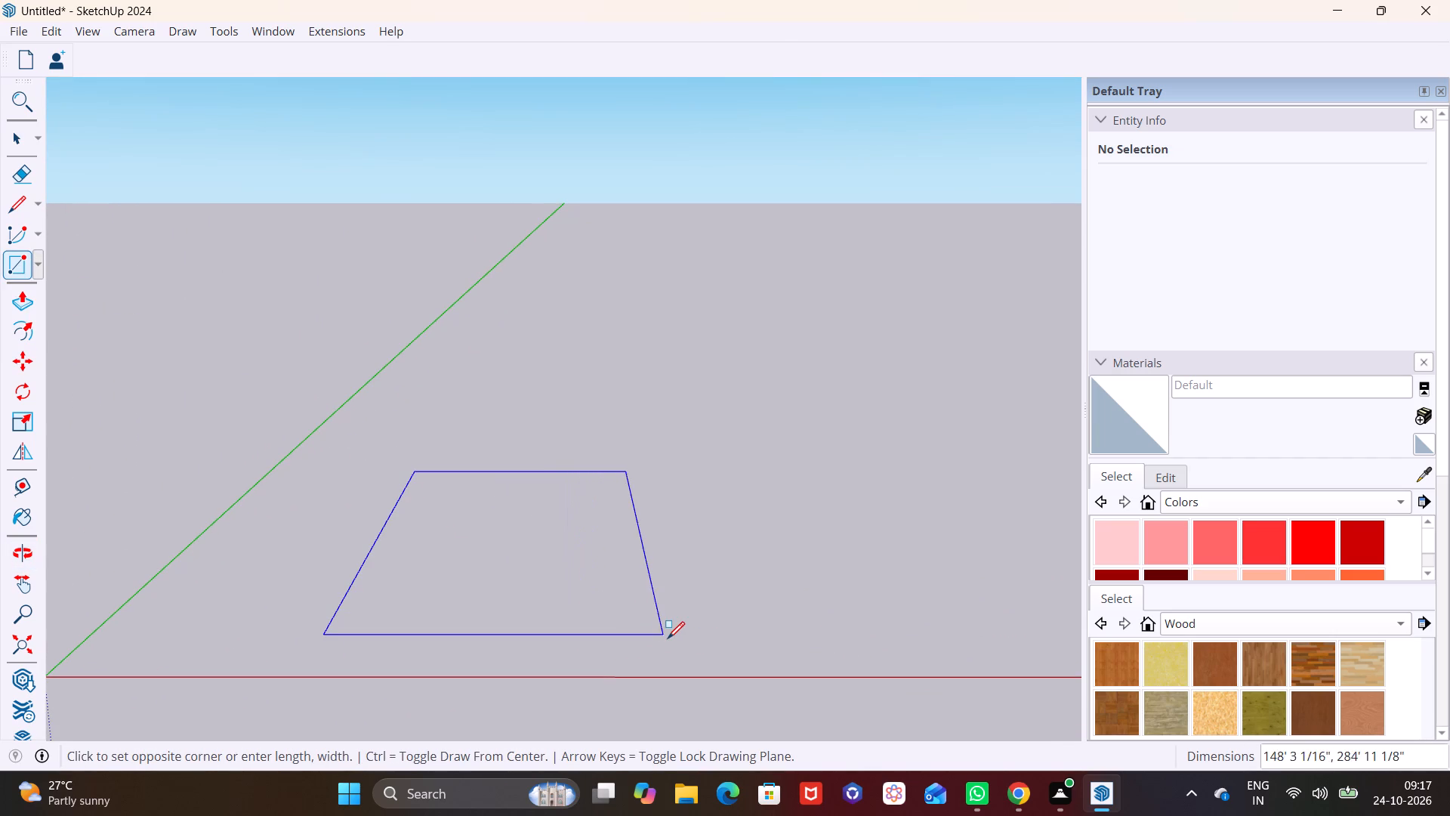
pyautogui.write("40',40'")
pyautogui.press('Return')
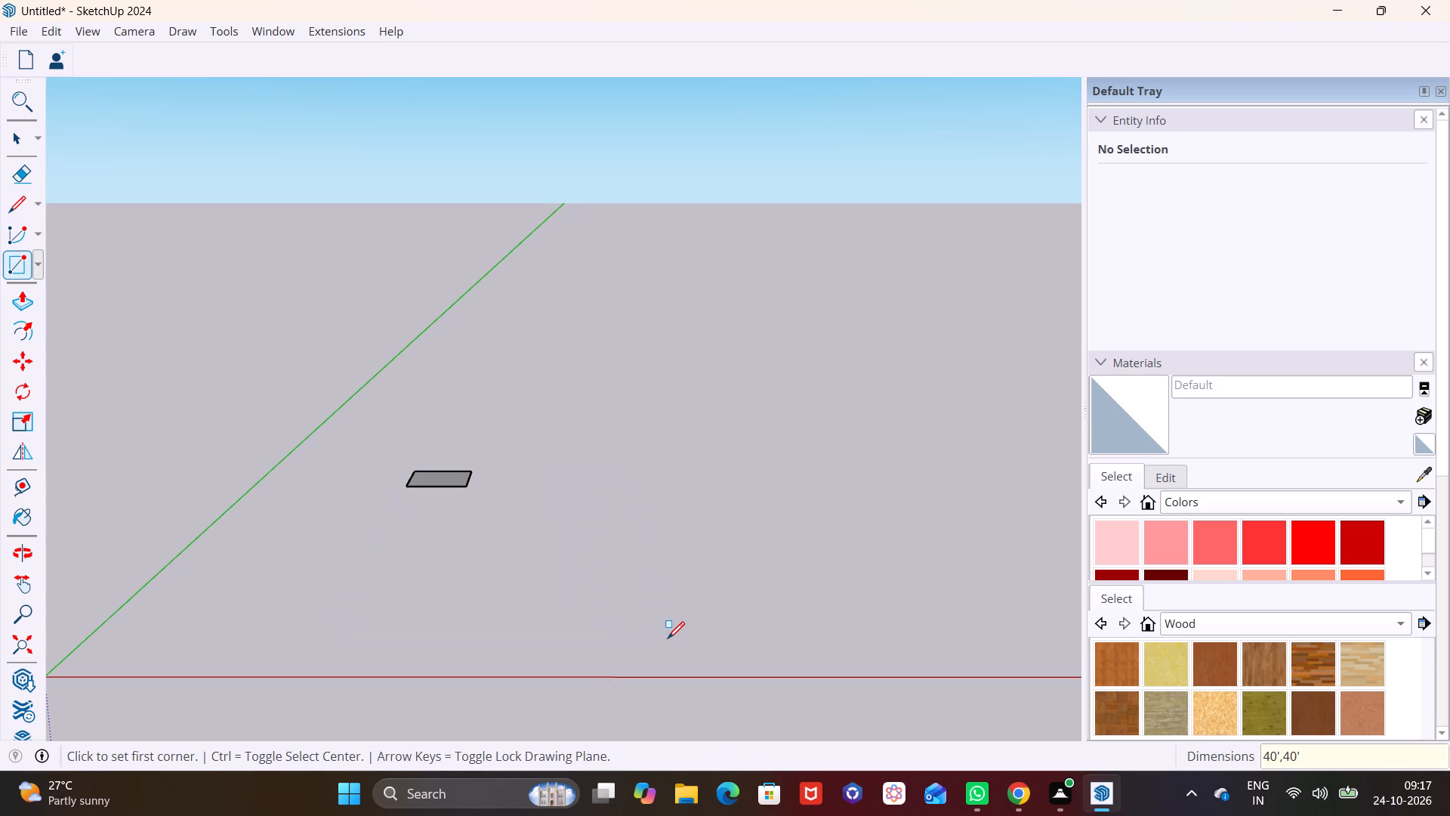
pyautogui.press('space')
# Offset the outline of the square ground face inward by 9" to form a narrow border.
pyautogui.scroll(9, 478, 500)
pyautogui.keyDown('shift'); pyautogui.moveTo(417, 487); pyautogui.dragTo(373, 688, button='middle'); pyautogui.keyUp('shift')
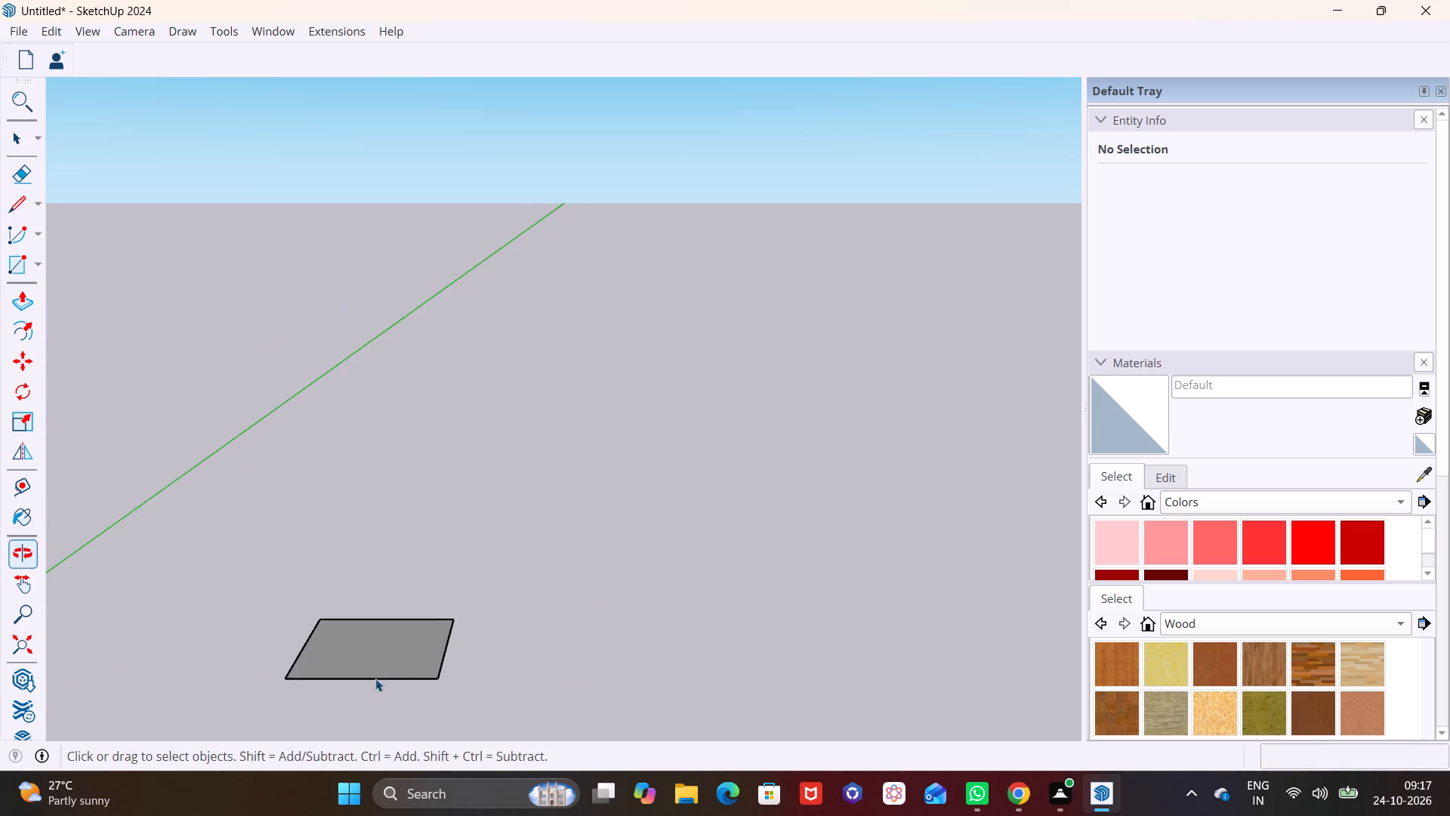
pyautogui.scroll(1, 386, 632)
pyautogui.moveTo(386, 634); pyautogui.dragTo(343, 754, button='middle')
pyautogui.scroll(6, 430, 622)
pyautogui.keyDown('shift'); pyautogui.moveTo(437, 623); pyautogui.dragTo(597, 477, button='middle'); pyautogui.keyUp('shift')
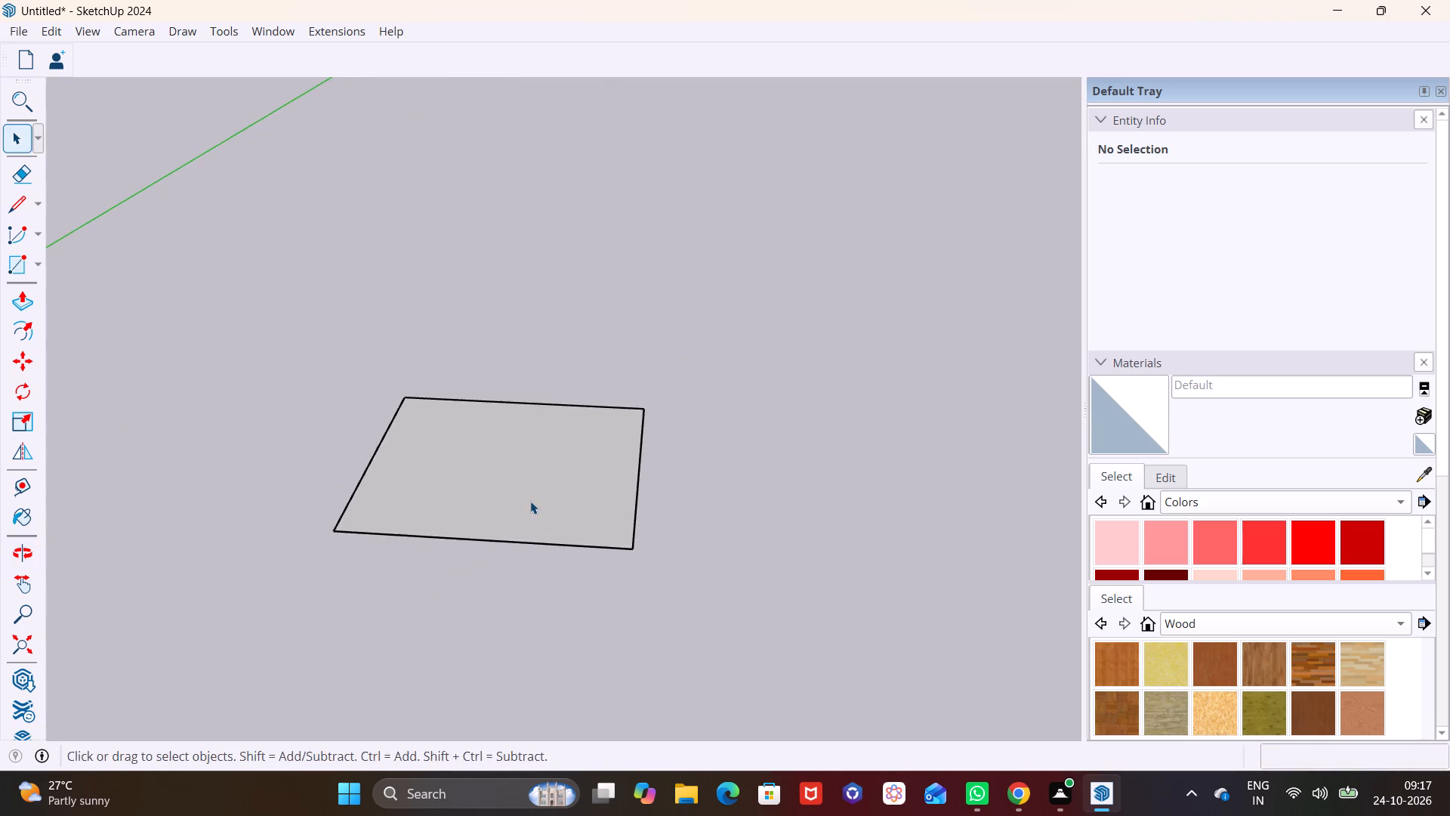
pyautogui.moveTo(529, 502); pyautogui.dragTo(511, 644, button='middle')
pyautogui.scroll(6, 500, 517)
pyautogui.keyDown('shift'); pyautogui.moveTo(507, 508); pyautogui.dragTo(464, 610, button='middle'); pyautogui.keyUp('shift')
pyautogui.click(493, 544)
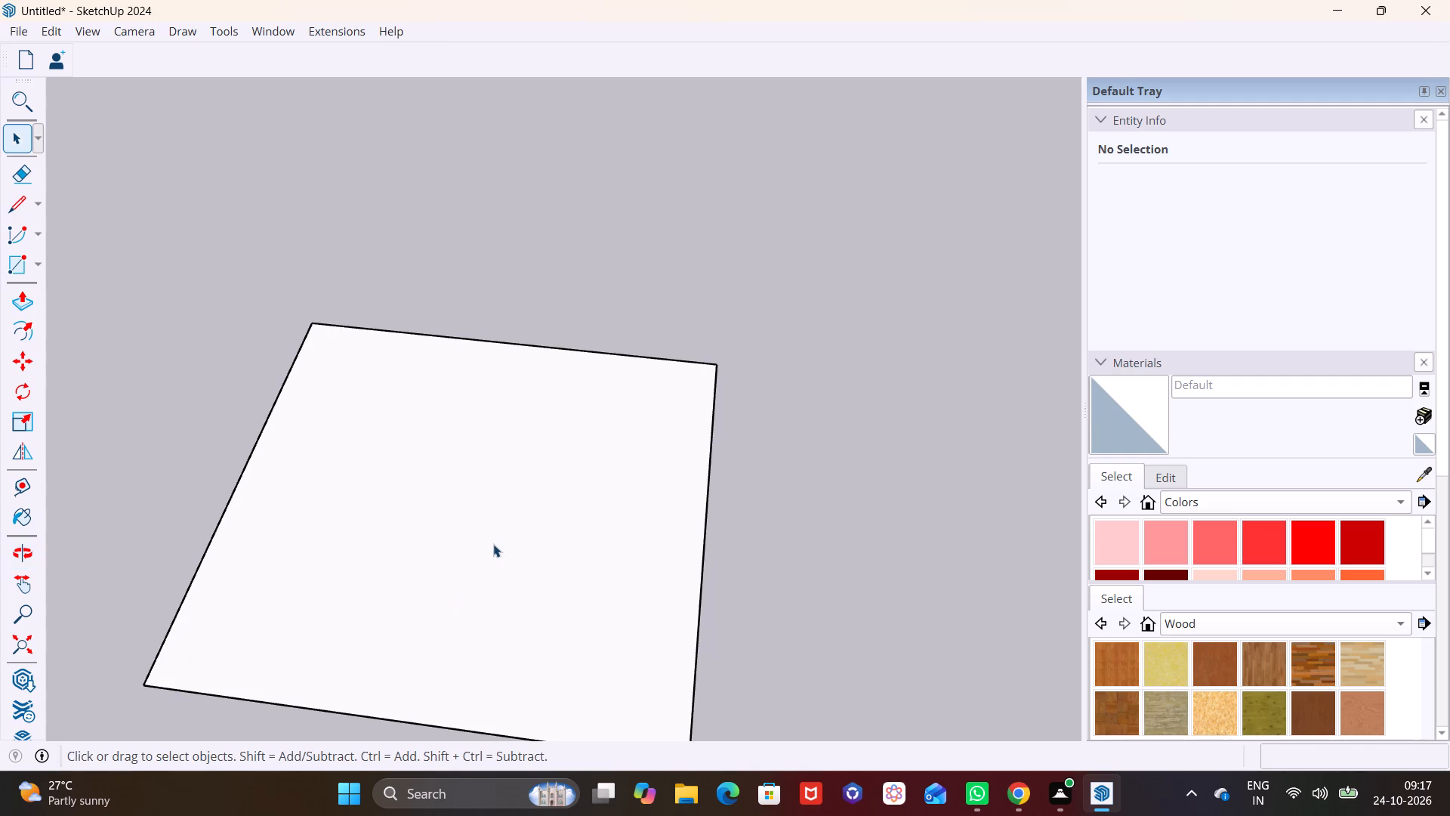
pyautogui.click(14, 334)
pyautogui.click(421, 507)
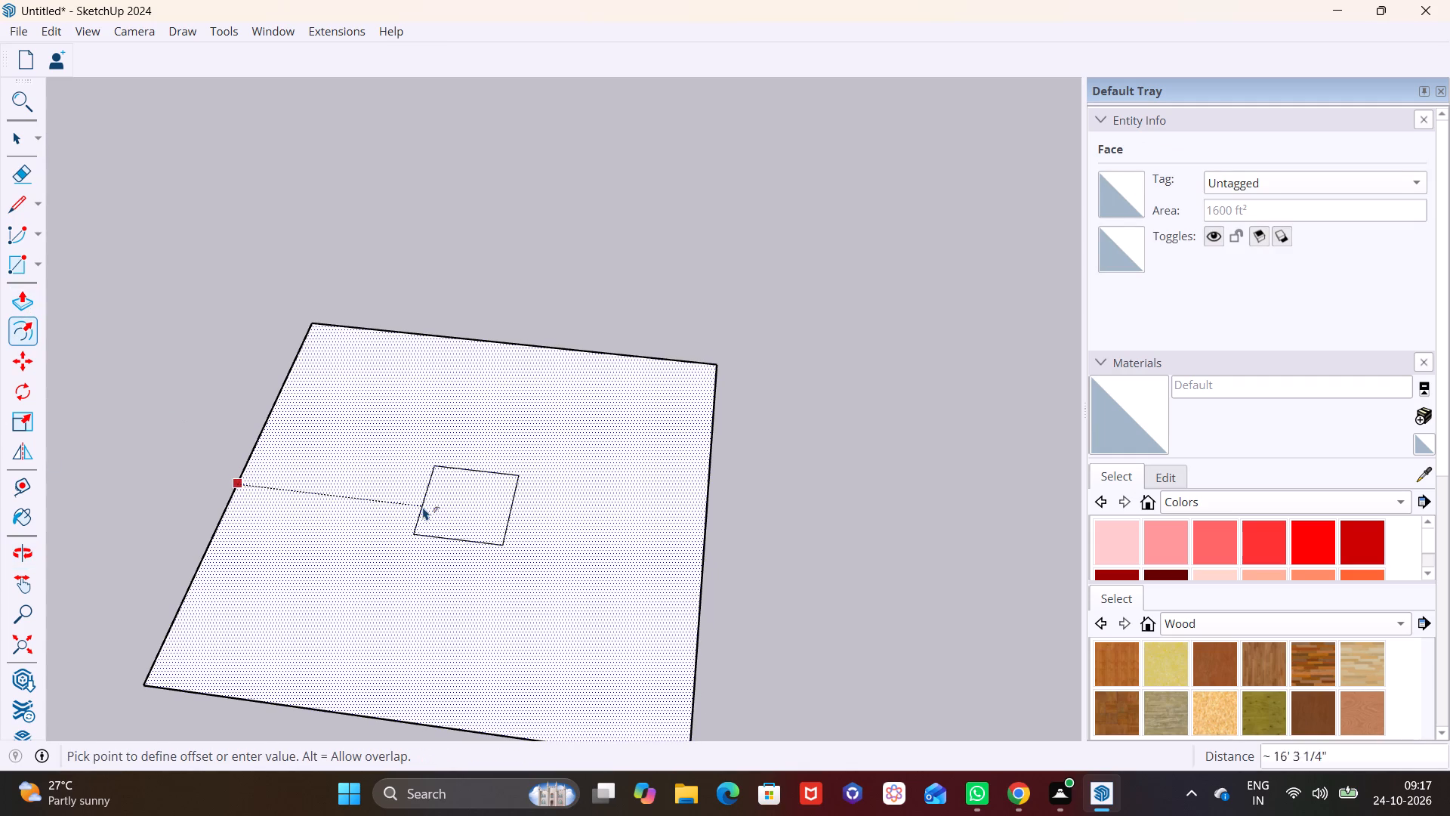
pyautogui.write('9"')
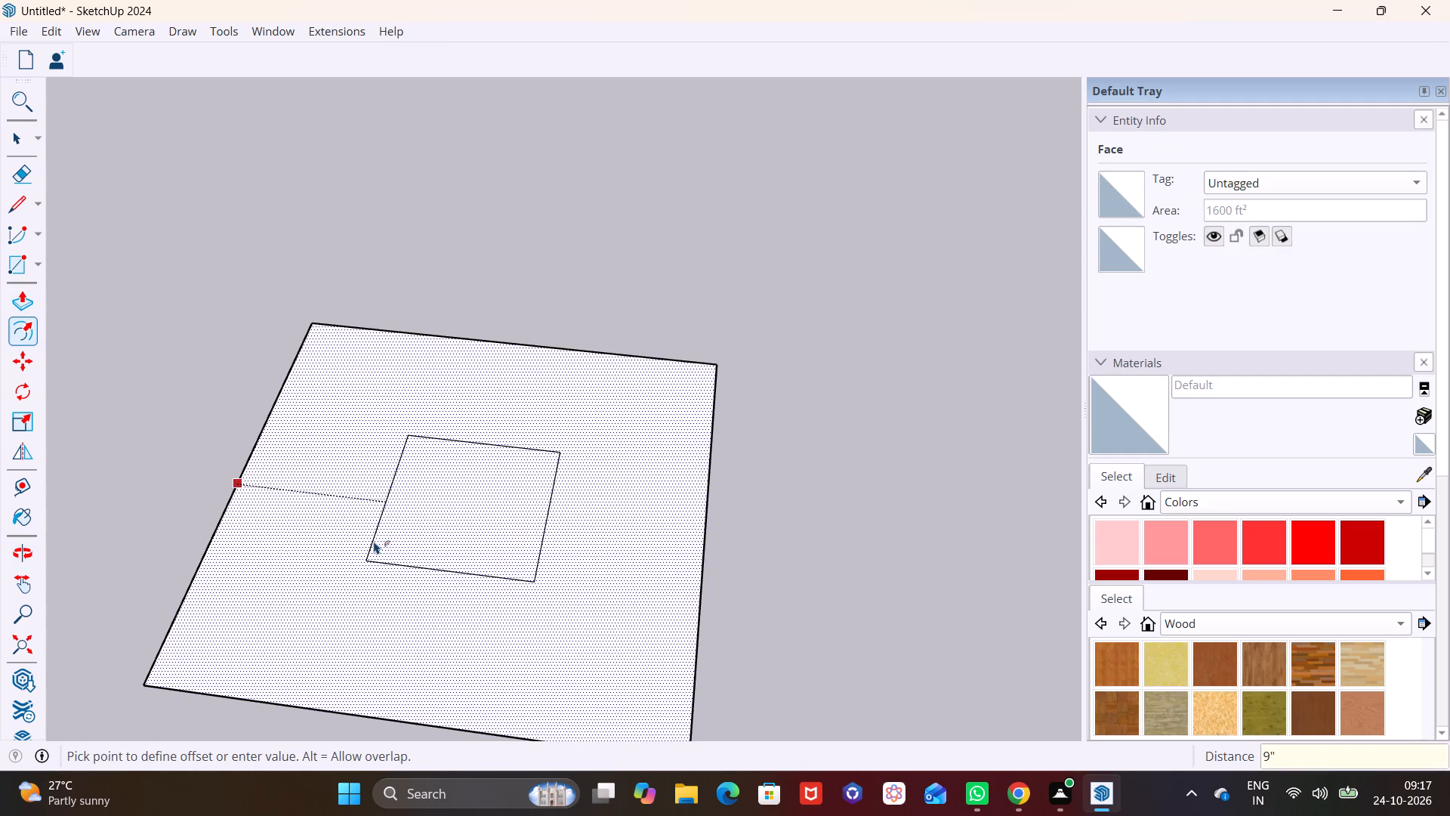
pyautogui.press('Return')
pyautogui.press('space')
pyautogui.click(821, 610)
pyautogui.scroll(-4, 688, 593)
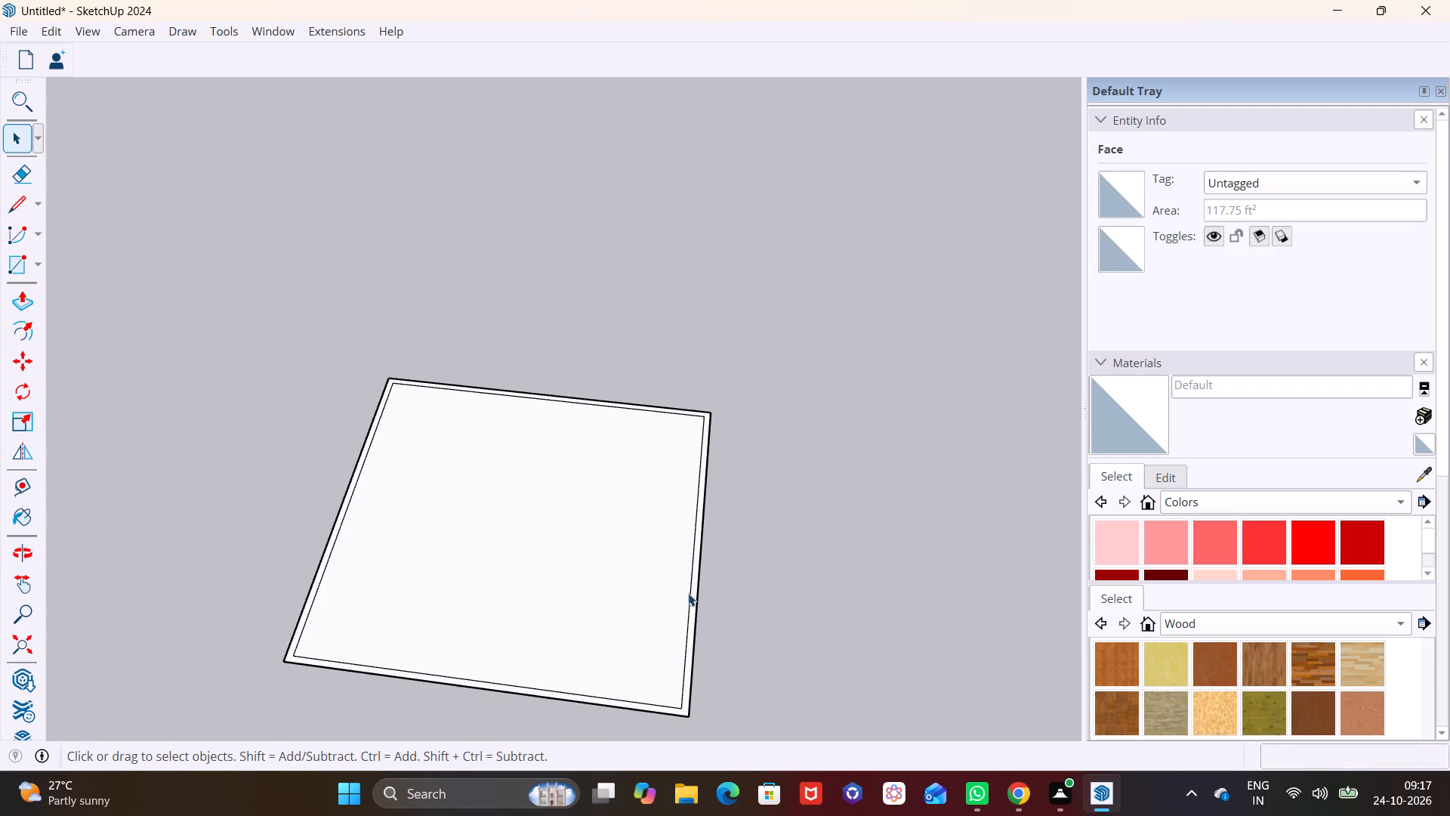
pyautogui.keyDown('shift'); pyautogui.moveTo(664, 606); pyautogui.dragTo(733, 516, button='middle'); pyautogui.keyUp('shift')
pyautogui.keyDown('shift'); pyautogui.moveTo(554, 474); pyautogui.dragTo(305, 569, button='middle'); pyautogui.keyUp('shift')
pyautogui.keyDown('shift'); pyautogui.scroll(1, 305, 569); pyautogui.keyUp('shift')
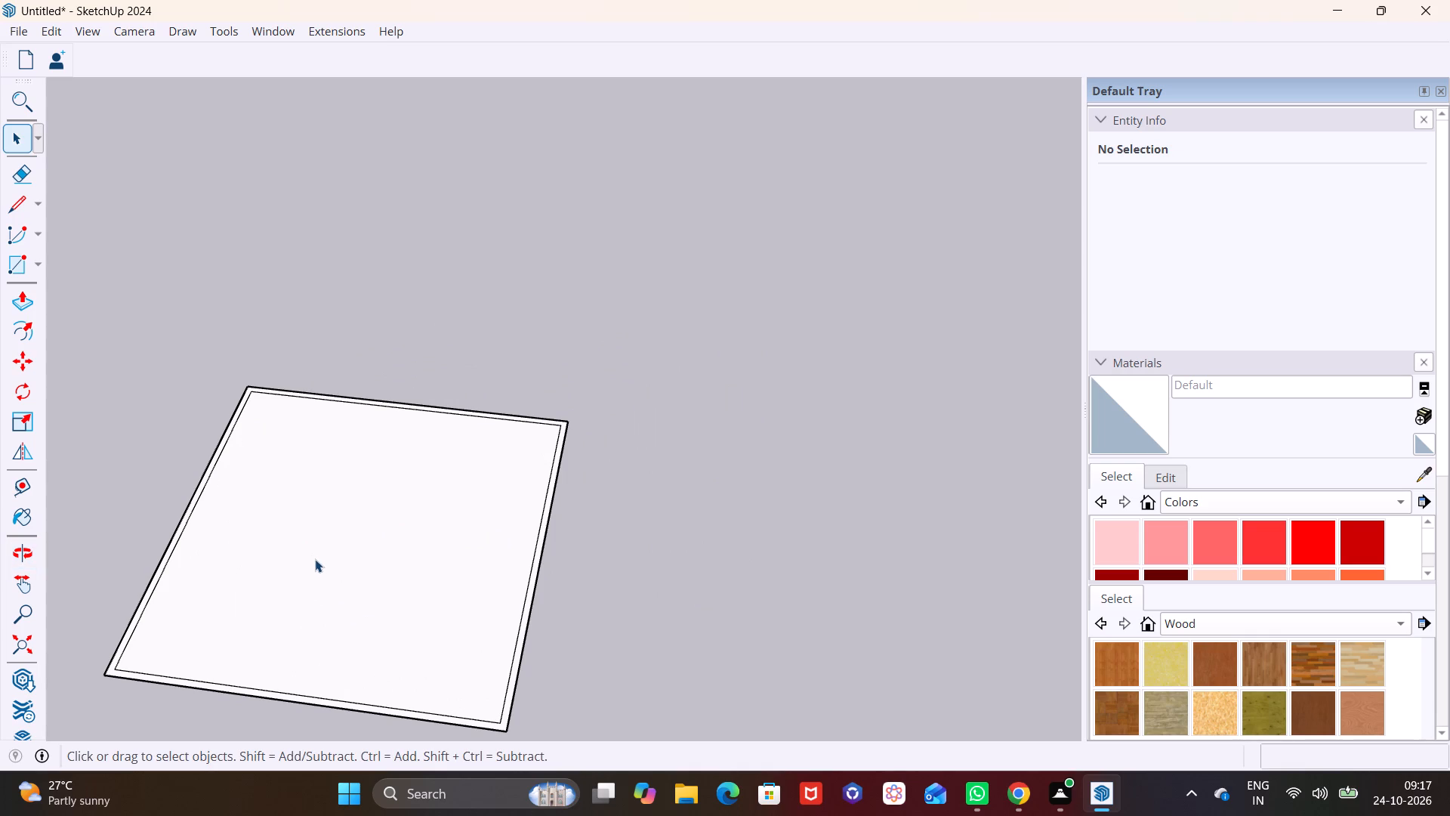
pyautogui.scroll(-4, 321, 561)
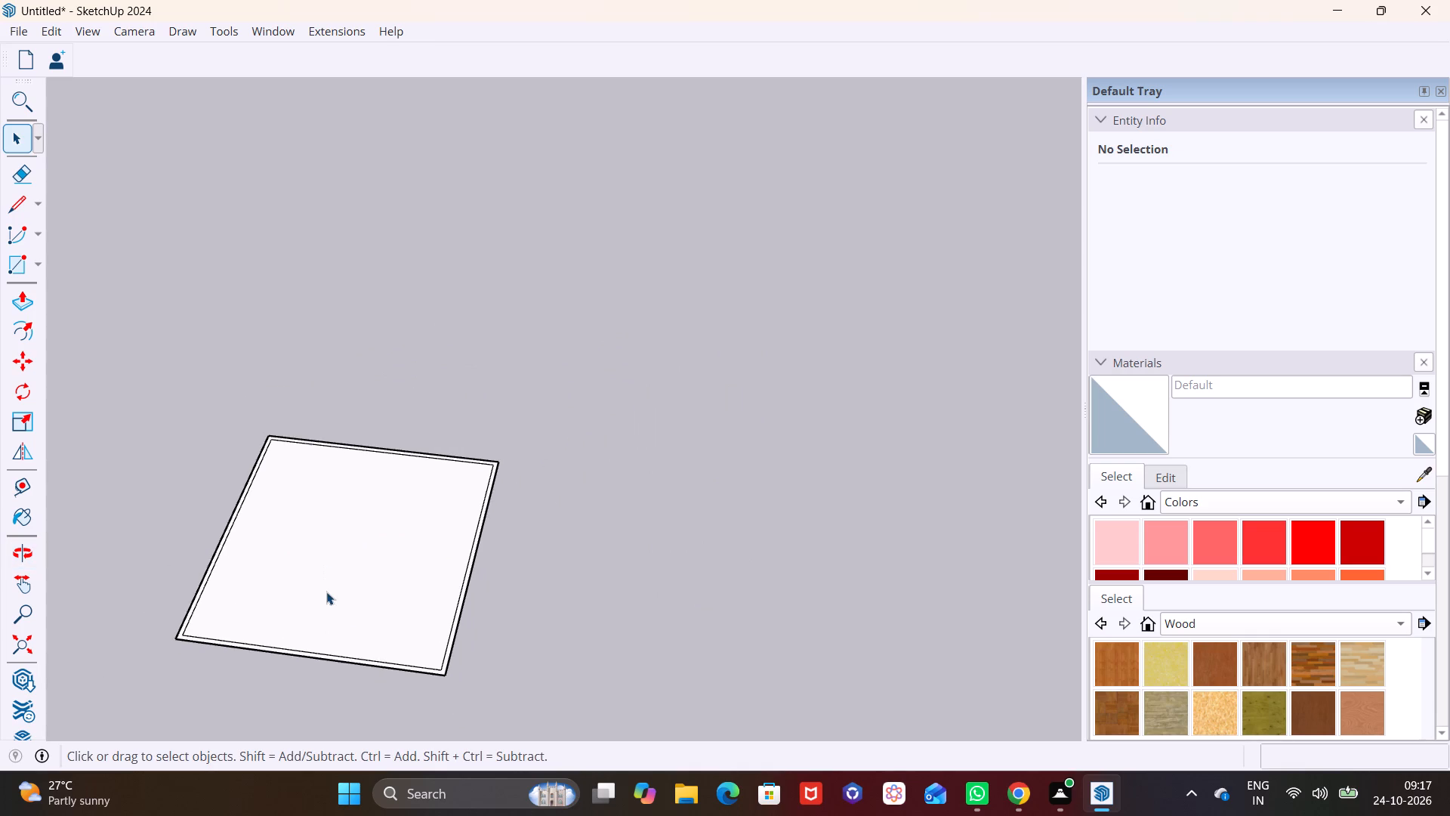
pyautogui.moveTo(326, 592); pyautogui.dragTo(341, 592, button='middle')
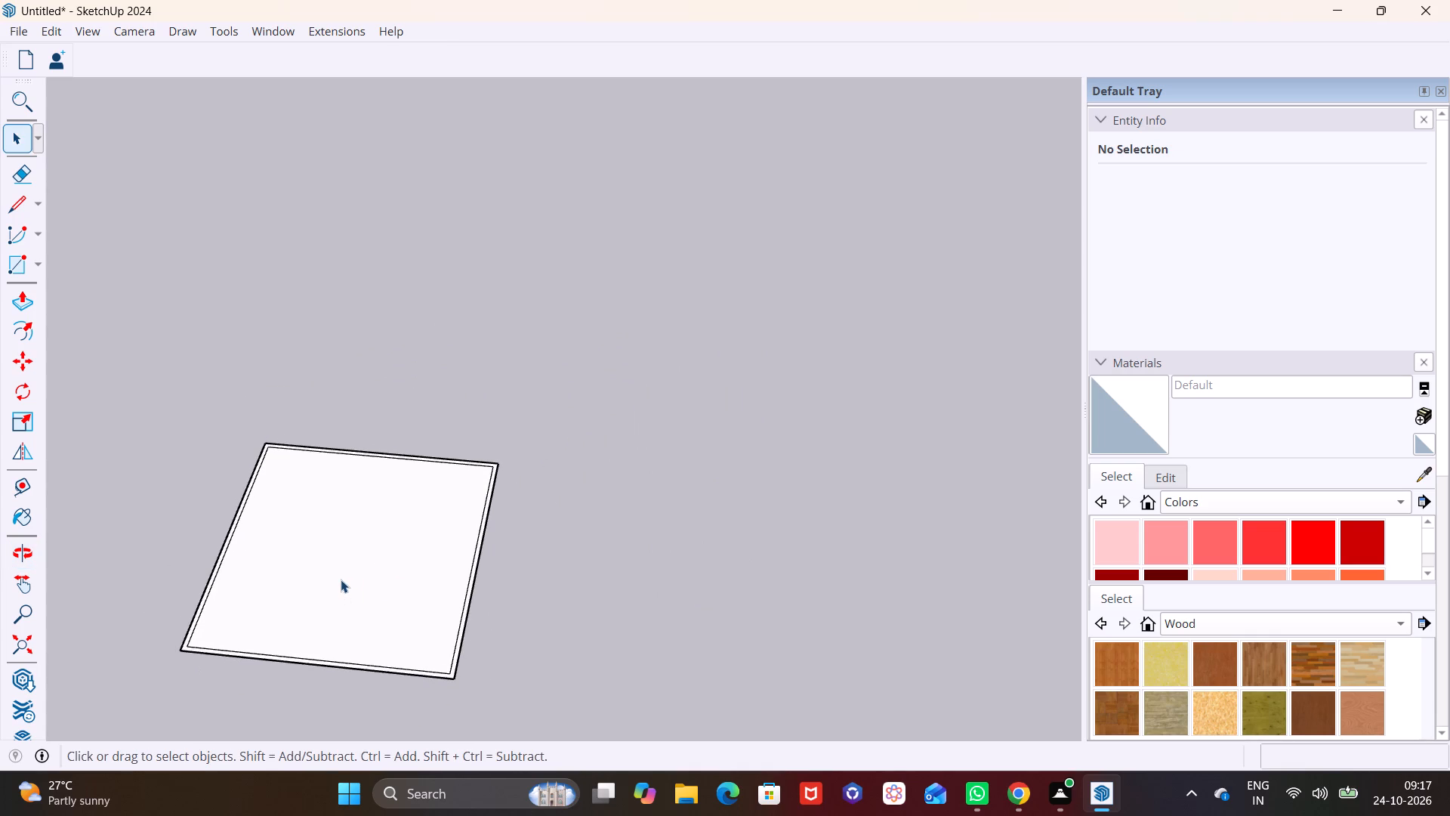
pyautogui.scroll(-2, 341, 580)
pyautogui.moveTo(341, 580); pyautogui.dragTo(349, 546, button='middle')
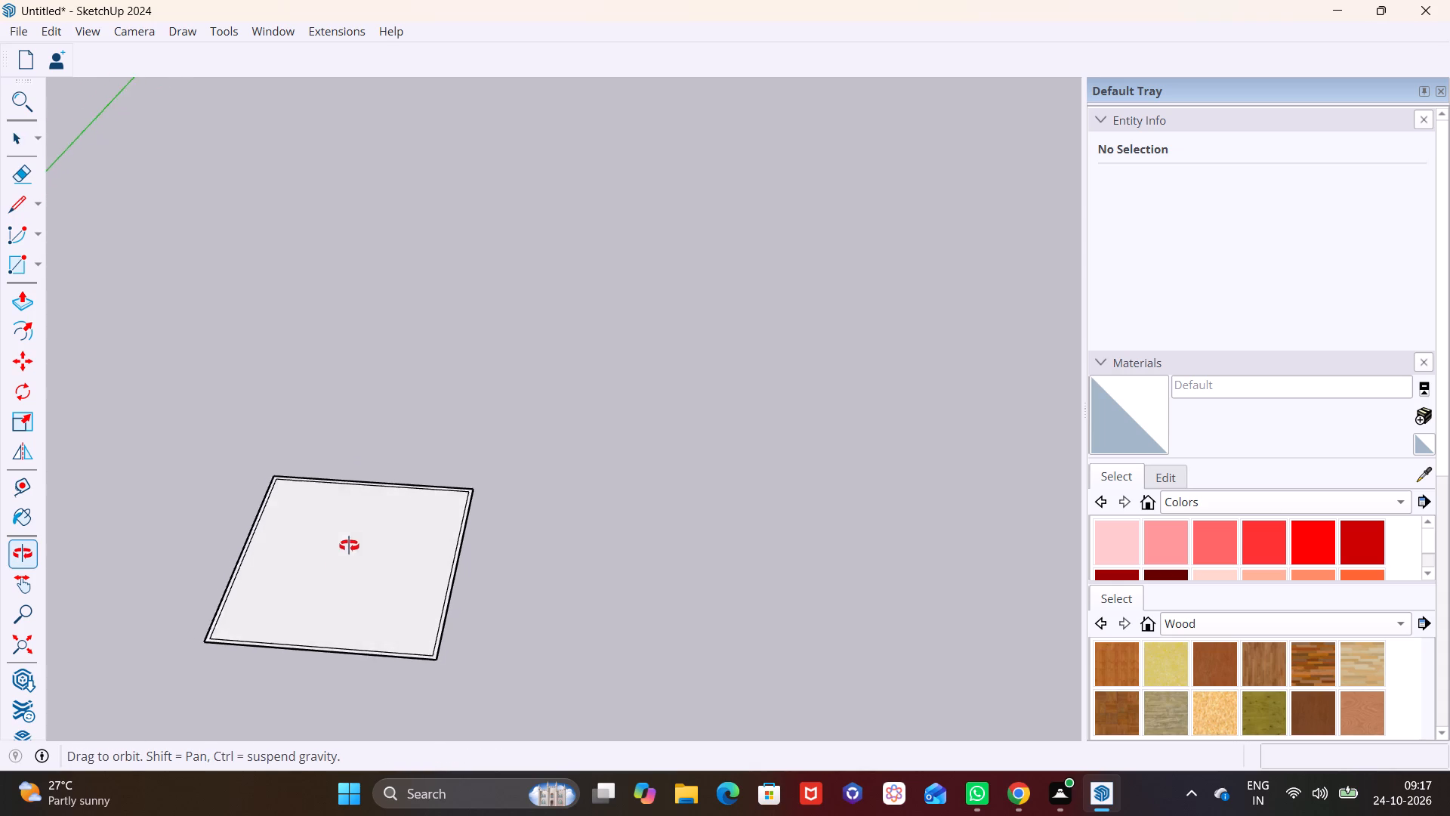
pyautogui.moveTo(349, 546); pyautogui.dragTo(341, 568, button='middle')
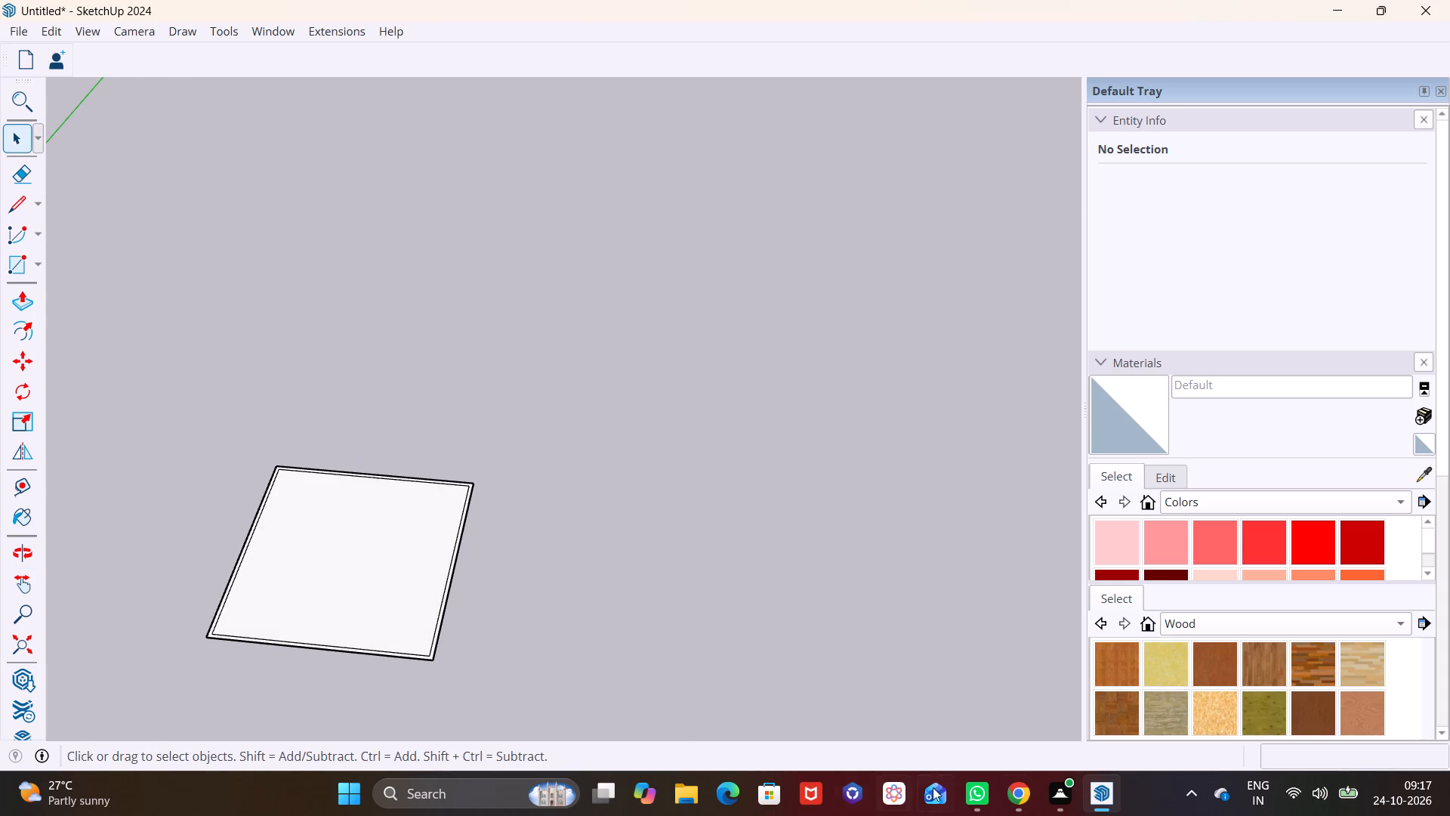
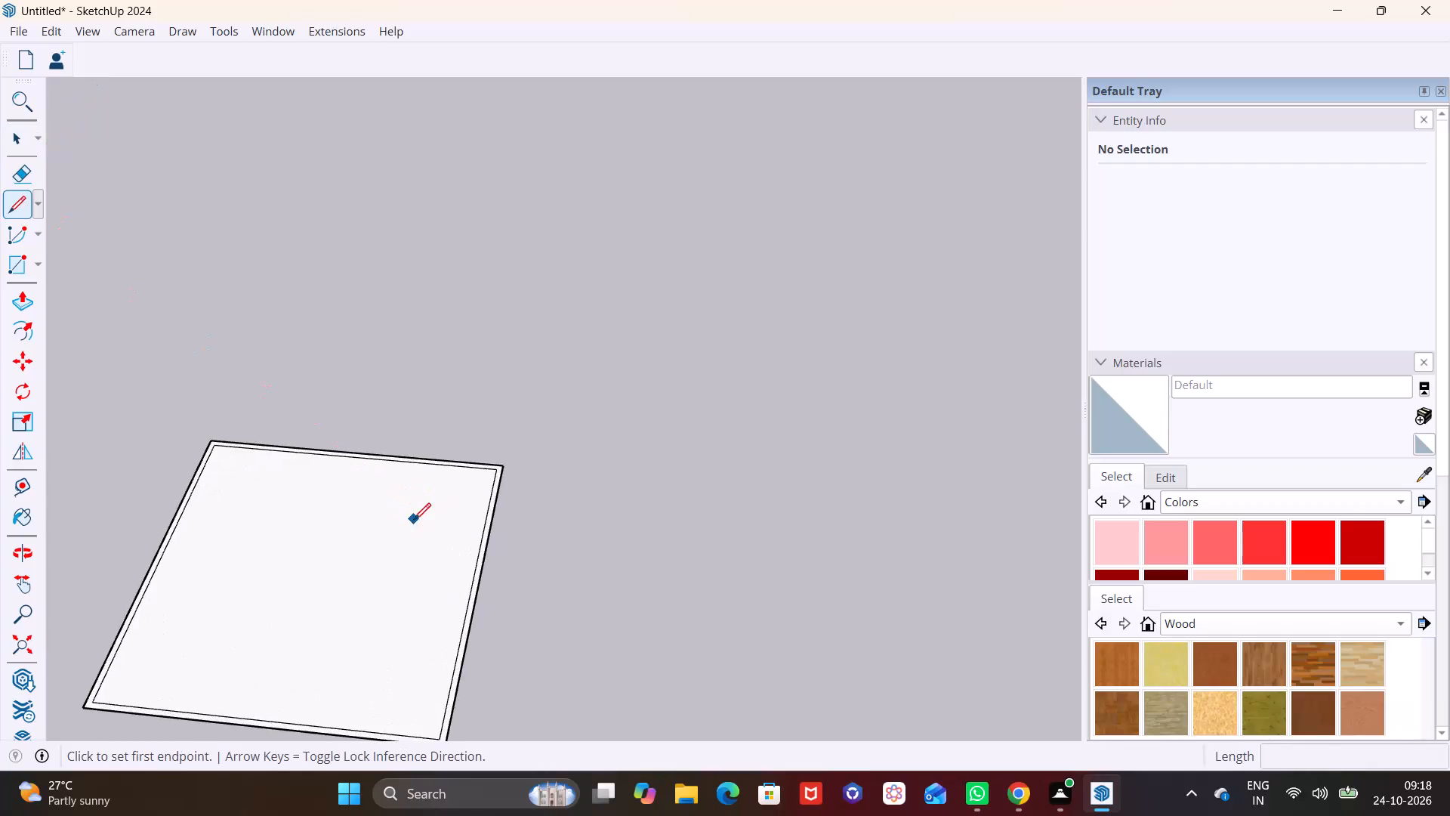
# Draw a line about 13' 10" long parallel to the green axis, inward from the inner border edge near a corner of the square.
pyautogui.keyDown('shift'); pyautogui.moveTo(526, 564); pyautogui.dragTo(749, 549, button='middle'); pyautogui.keyUp('shift')
pyautogui.moveTo(585, 580); pyautogui.dragTo(575, 628, button='middle')
pyautogui.scroll(-1, 575, 626)
pyautogui.scroll(4, 572, 487)
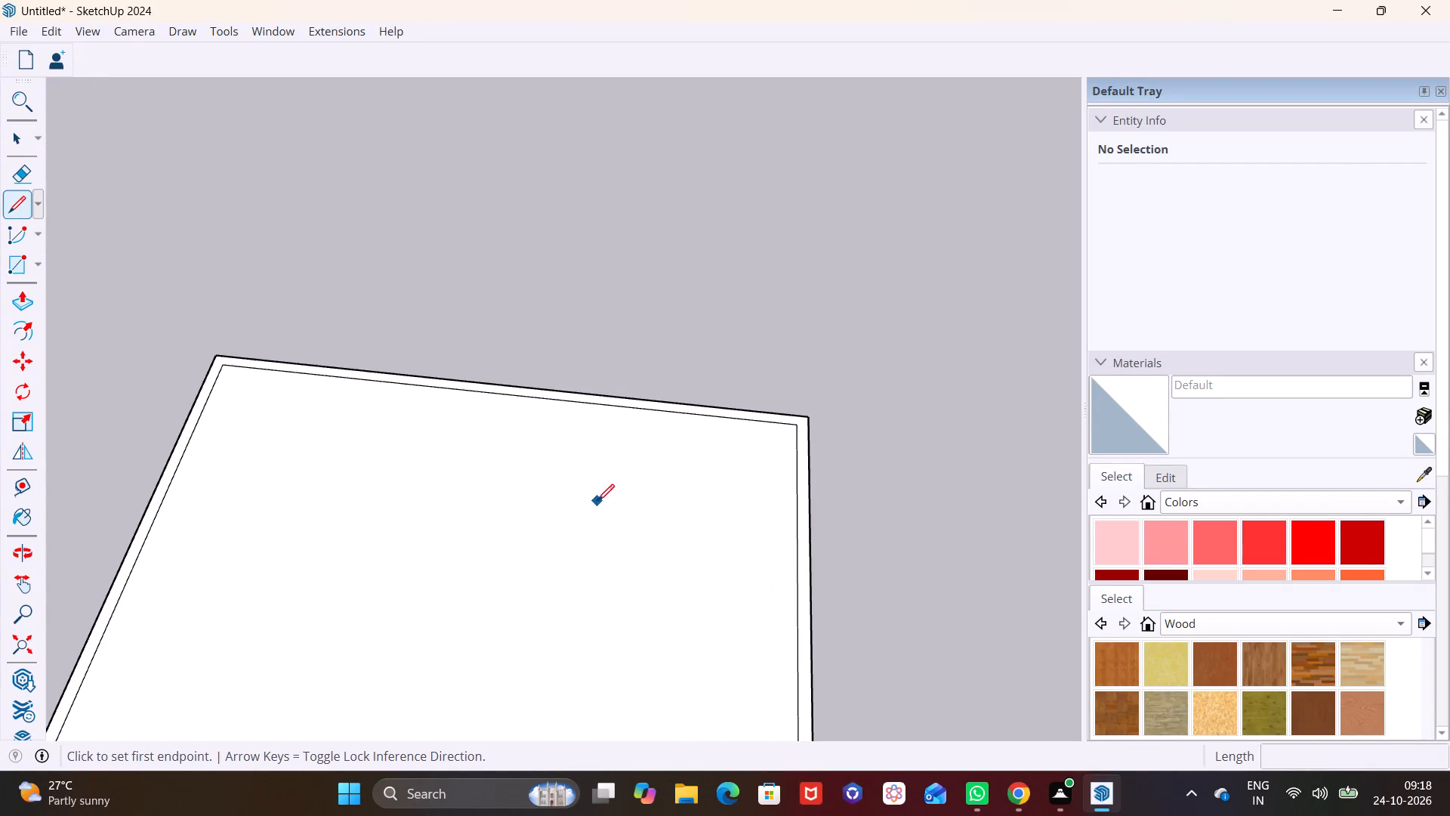
pyautogui.scroll(1, 597, 501)
pyautogui.keyDown('shift'); pyautogui.moveTo(619, 521); pyautogui.dragTo(437, 447, button='middle'); pyautogui.keyUp('shift')
pyautogui.scroll(1, 449, 430)
pyautogui.moveTo(502, 432); pyautogui.dragTo(462, 420, button='middle')
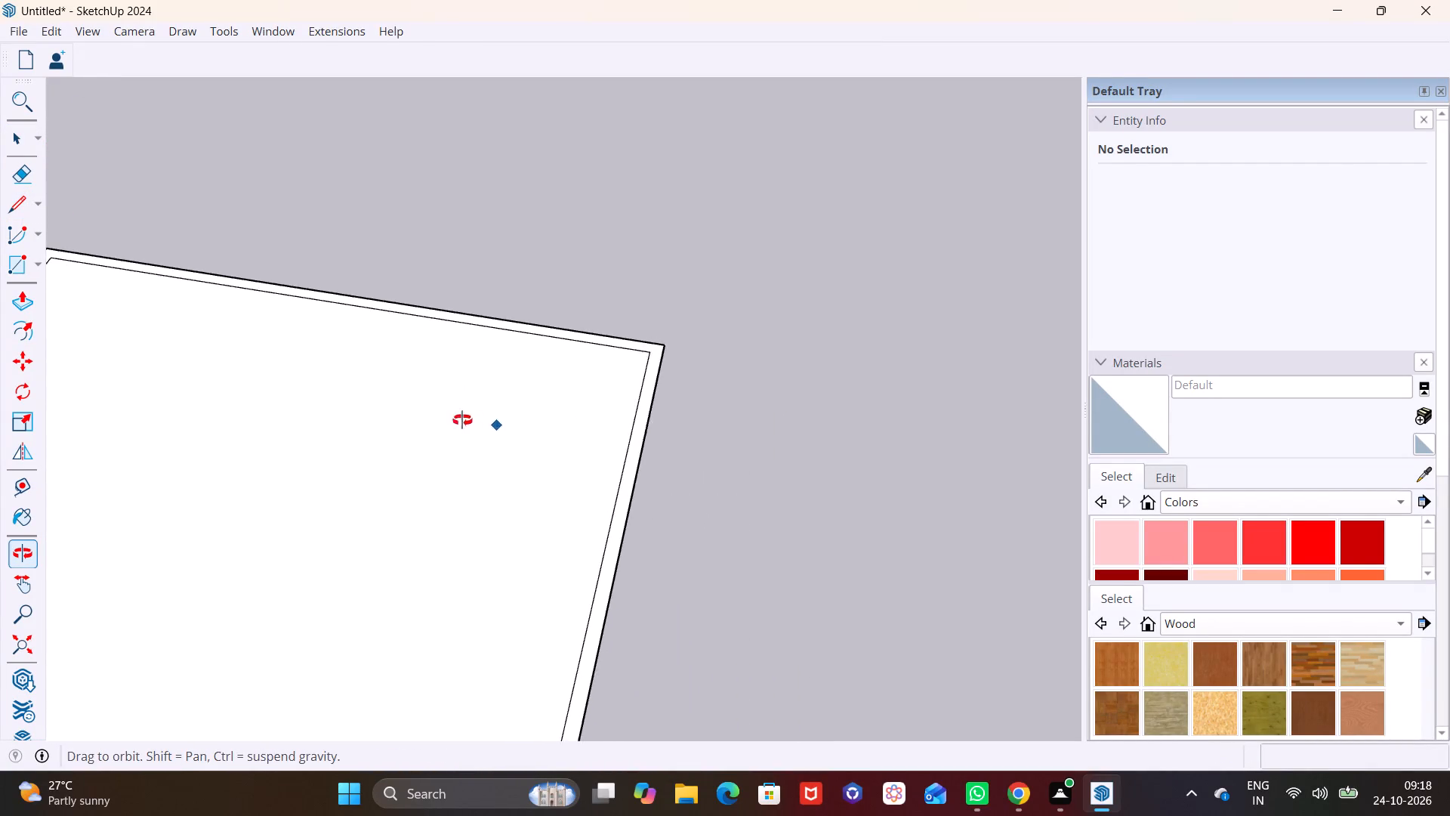
pyautogui.moveTo(462, 420); pyautogui.dragTo(405, 414, button='middle')
pyautogui.click(538, 332)
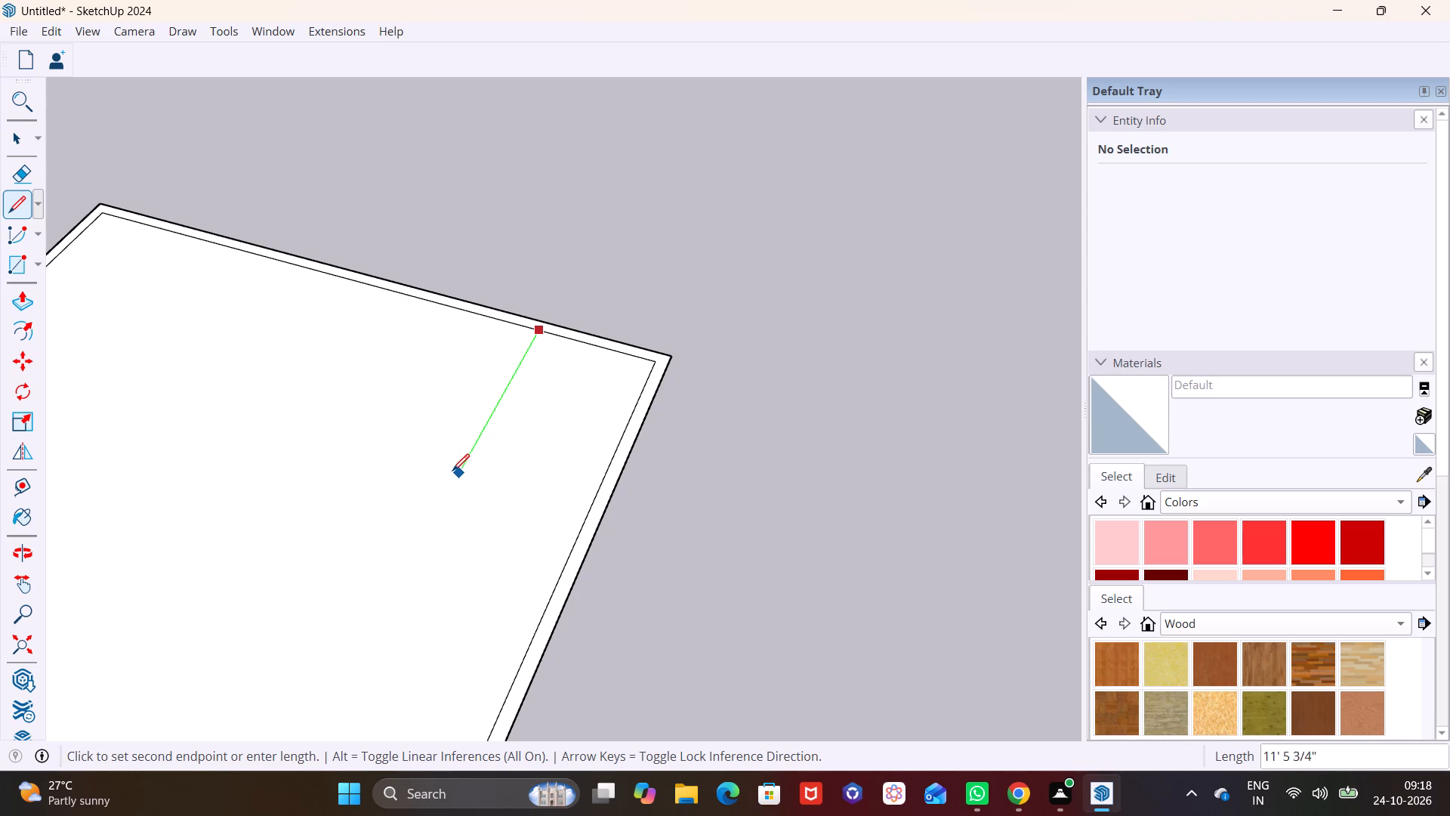
pyautogui.click(430, 503)
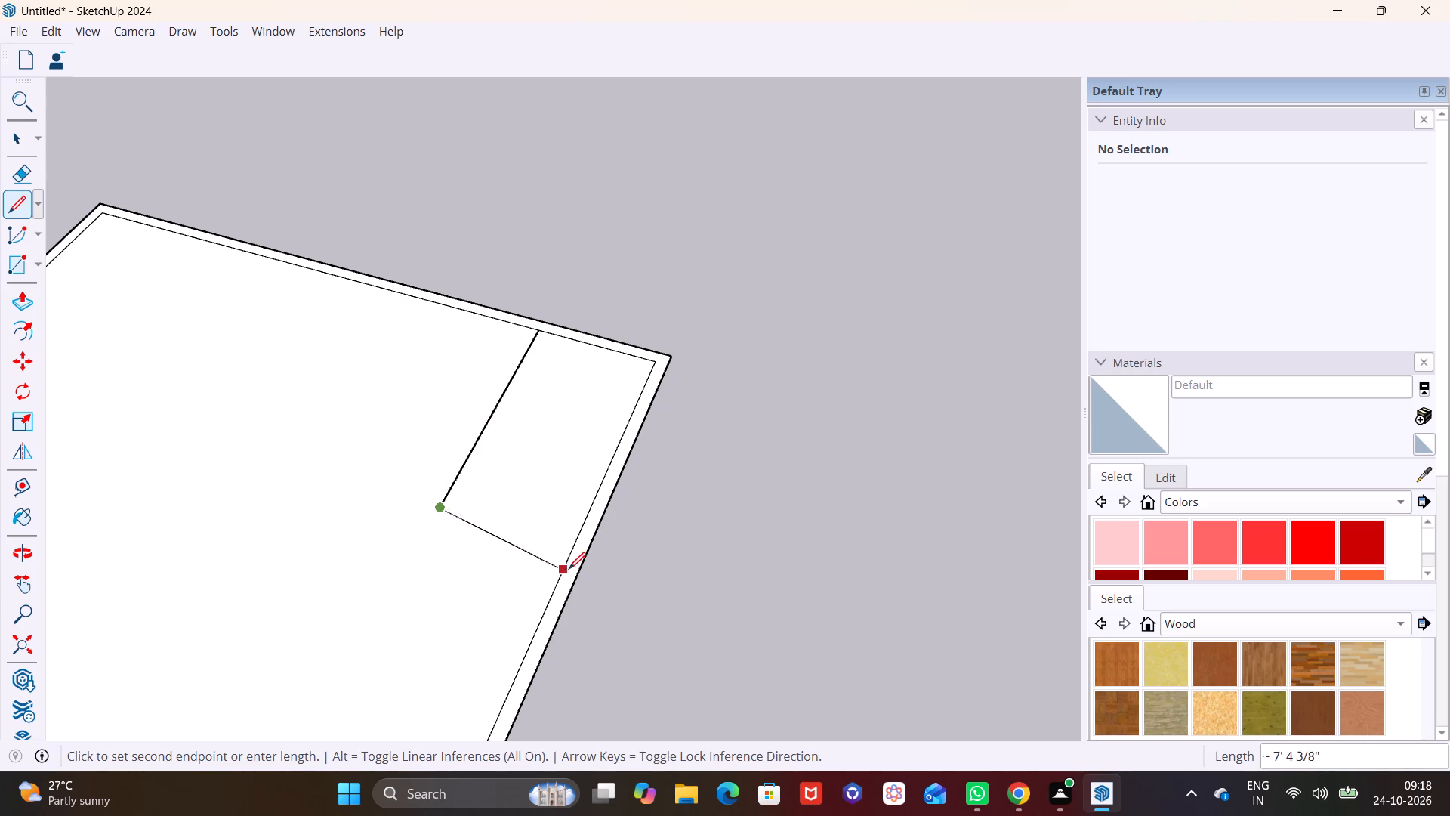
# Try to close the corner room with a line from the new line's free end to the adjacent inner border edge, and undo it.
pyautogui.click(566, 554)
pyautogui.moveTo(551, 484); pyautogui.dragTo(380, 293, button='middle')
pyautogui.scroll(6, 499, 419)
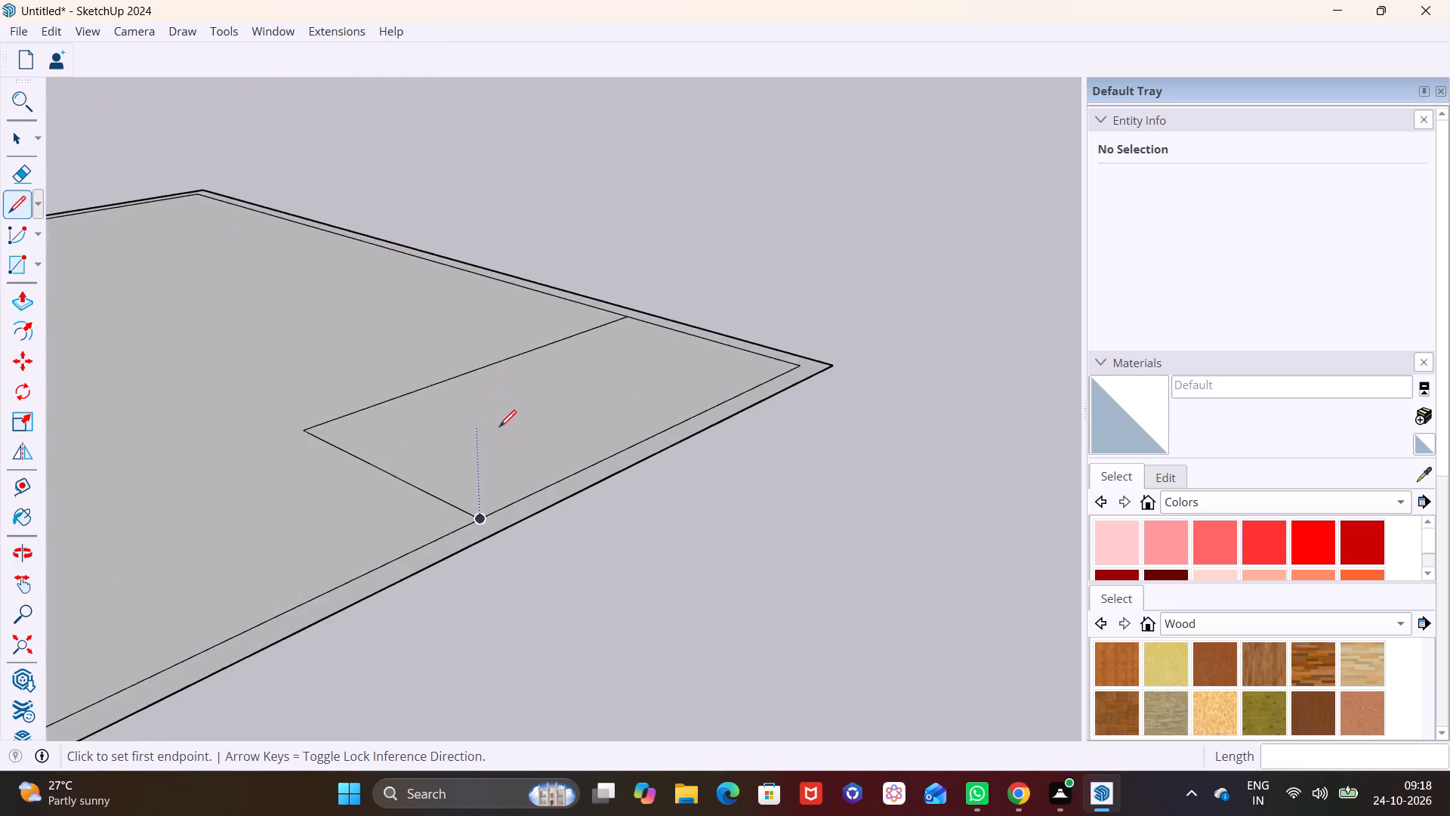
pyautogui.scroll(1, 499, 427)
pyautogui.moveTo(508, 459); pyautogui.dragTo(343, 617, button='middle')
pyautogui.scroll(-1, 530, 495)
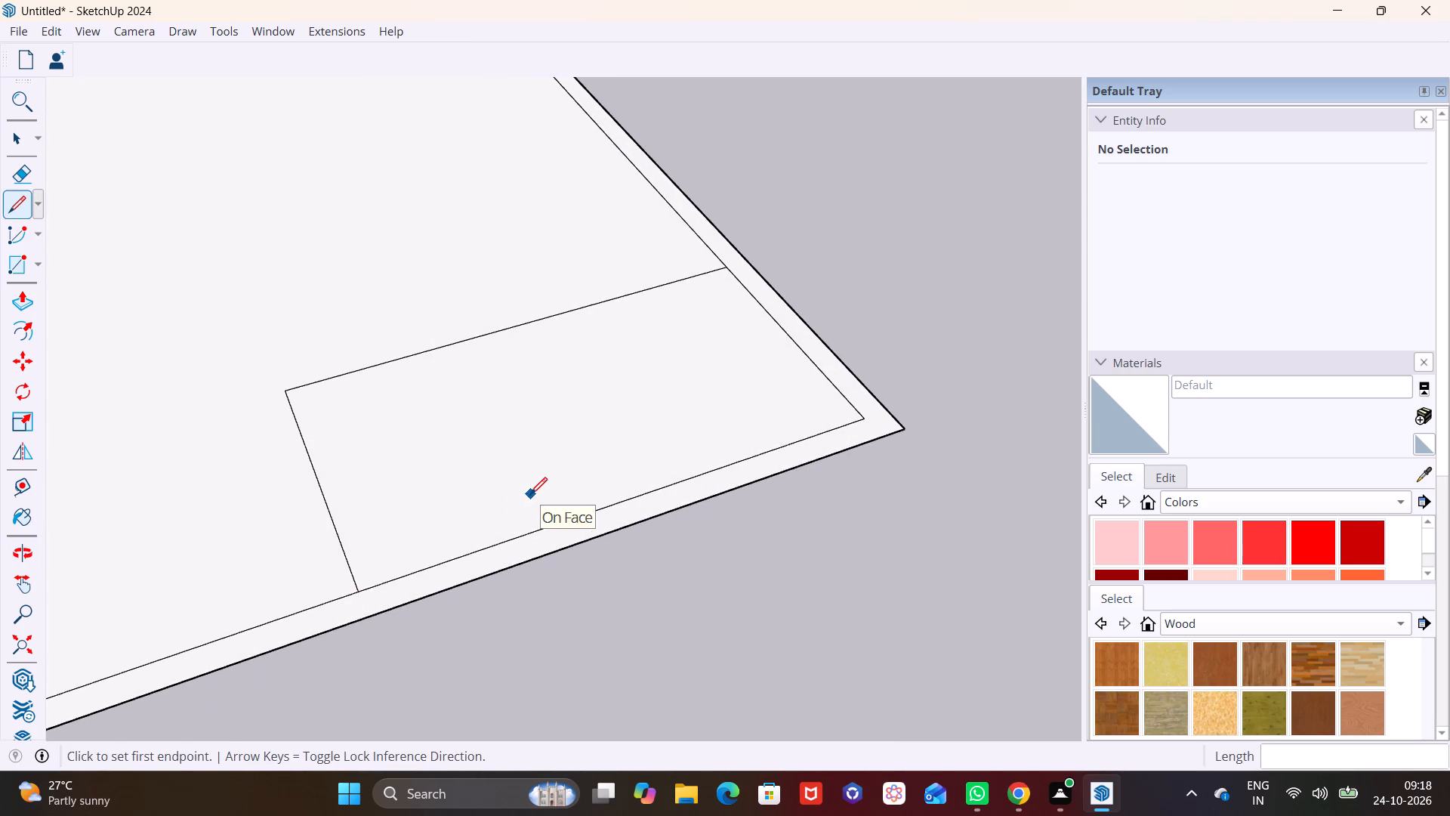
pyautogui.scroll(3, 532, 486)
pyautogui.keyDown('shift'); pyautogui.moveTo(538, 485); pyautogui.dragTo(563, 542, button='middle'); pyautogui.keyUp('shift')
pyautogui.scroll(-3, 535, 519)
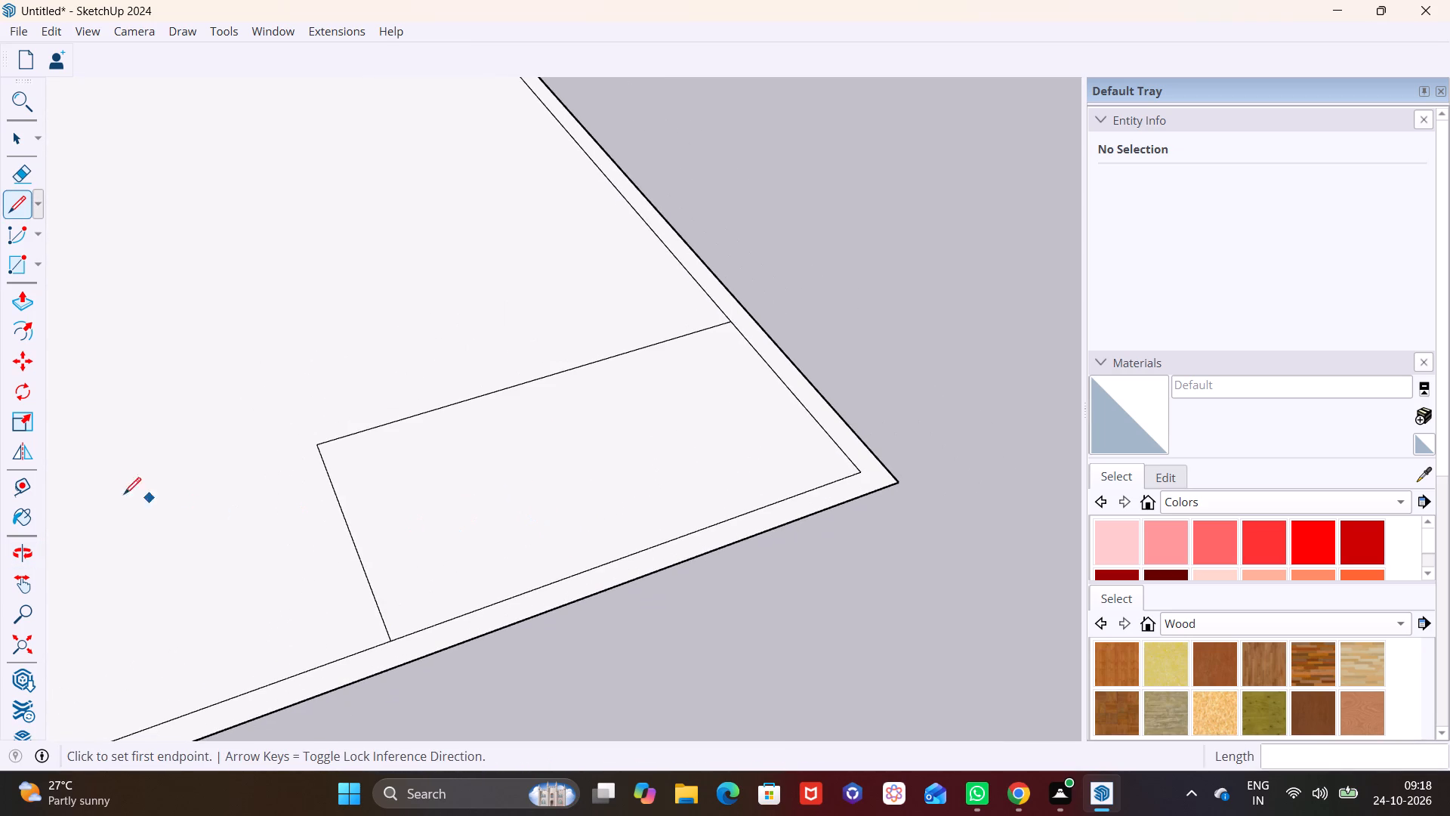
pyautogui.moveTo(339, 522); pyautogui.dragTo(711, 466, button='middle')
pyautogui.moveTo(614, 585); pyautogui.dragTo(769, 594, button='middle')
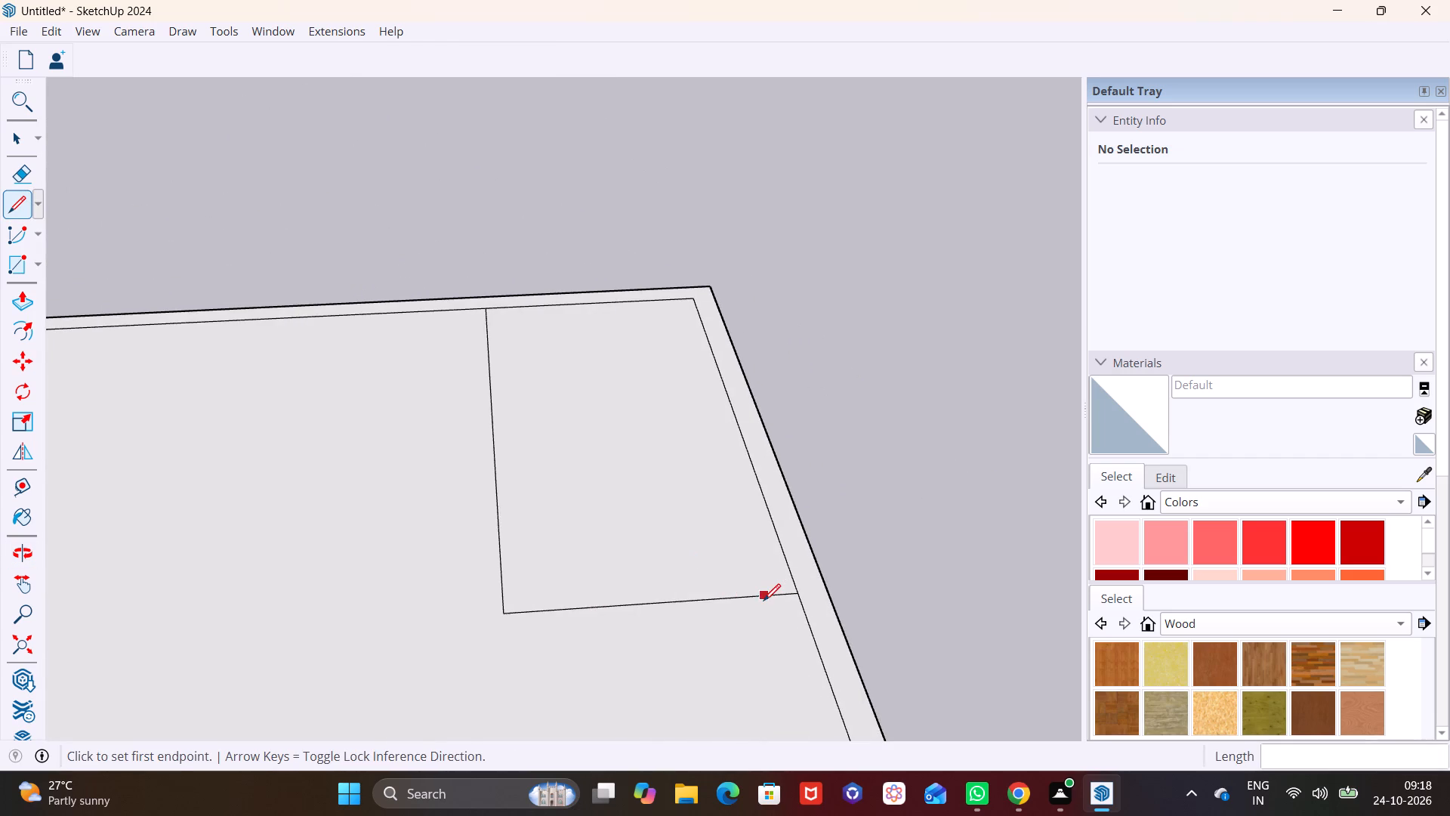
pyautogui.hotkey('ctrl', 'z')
# Close the corner room with a line about 7' 3" long along the red axis, from the first line's free end to the inner border.
pyautogui.click(511, 607)
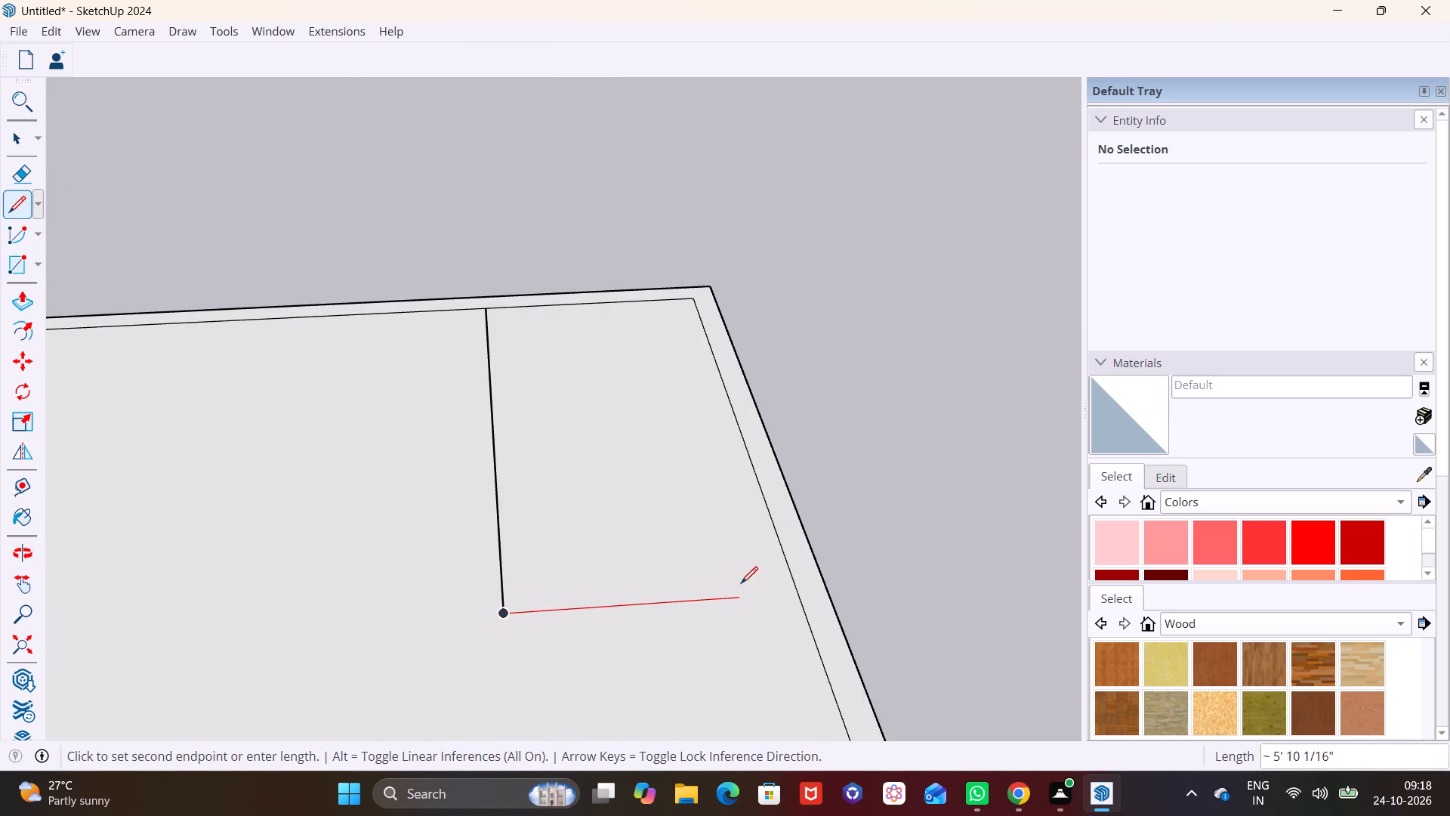
pyautogui.click(801, 593)
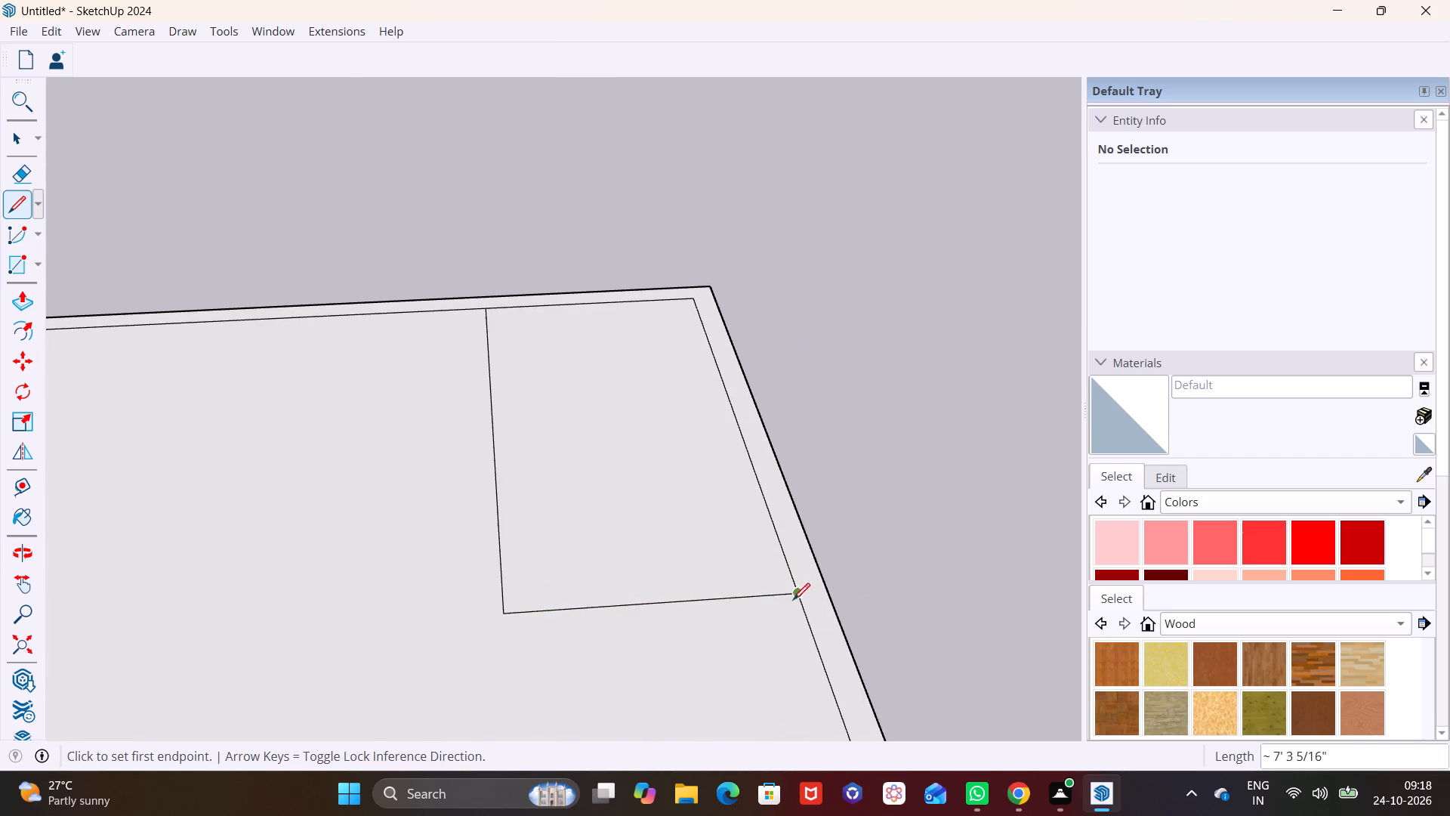
# Place two guide lines outside the corner room, each parallel to one of its new sides at a distance of 9".
pyautogui.moveTo(656, 638); pyautogui.dragTo(387, 672, button='middle')
pyautogui.scroll(-4, 499, 568)
pyautogui.moveTo(501, 578); pyautogui.dragTo(503, 592, button='middle')
pyautogui.scroll(3, 507, 555)
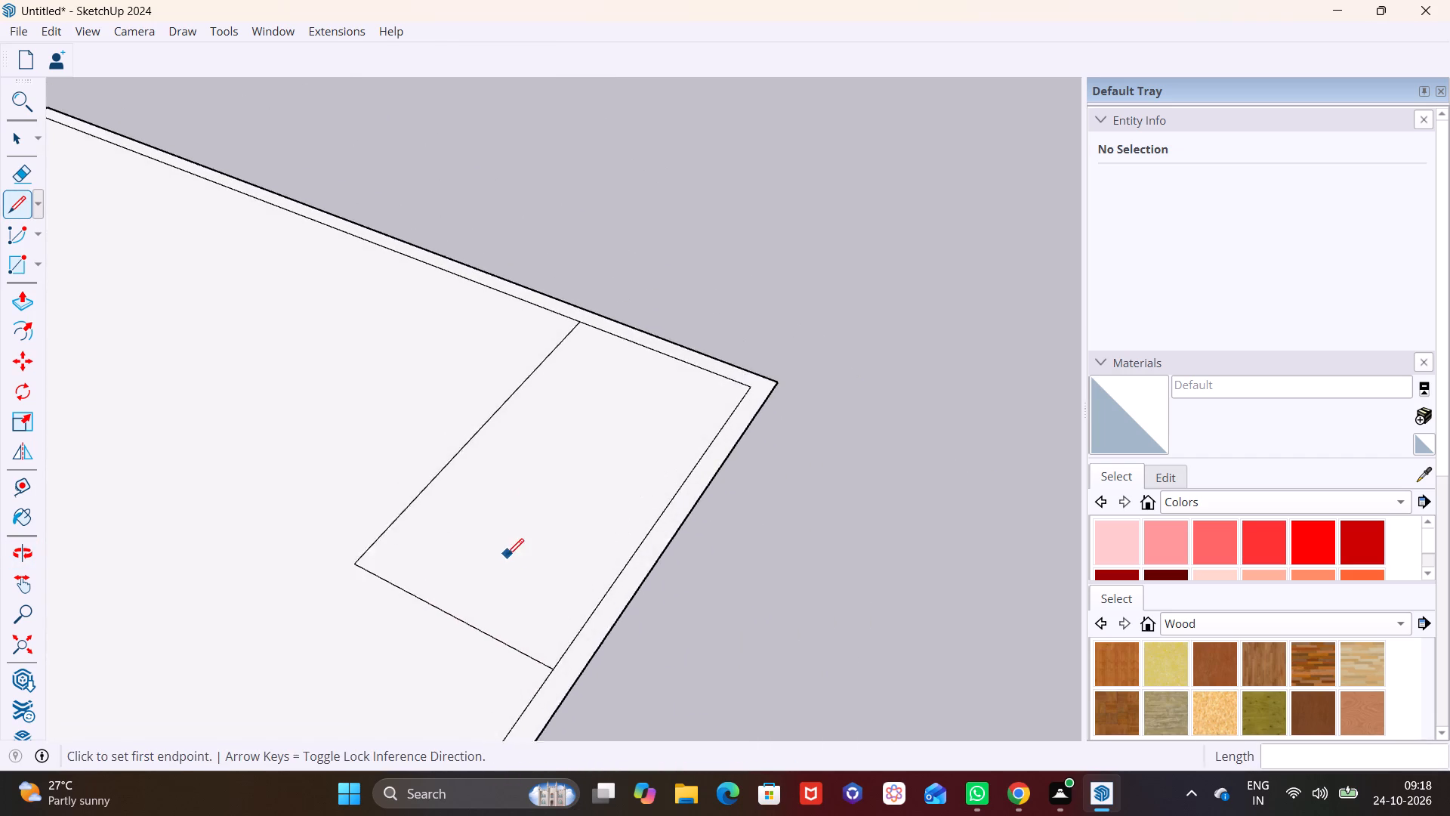
pyautogui.click(26, 490)
pyautogui.click(431, 462)
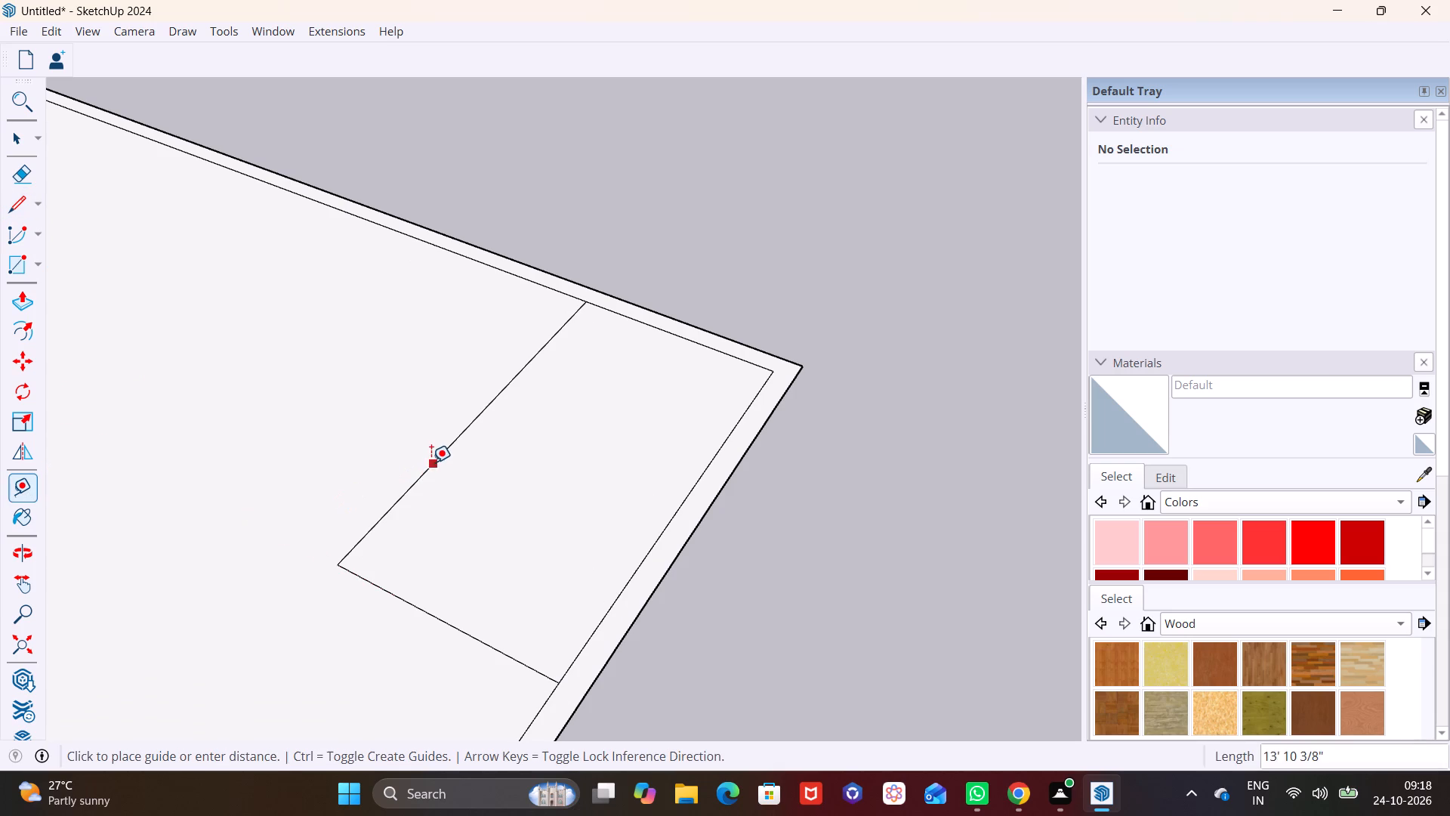
pyautogui.write('9"')
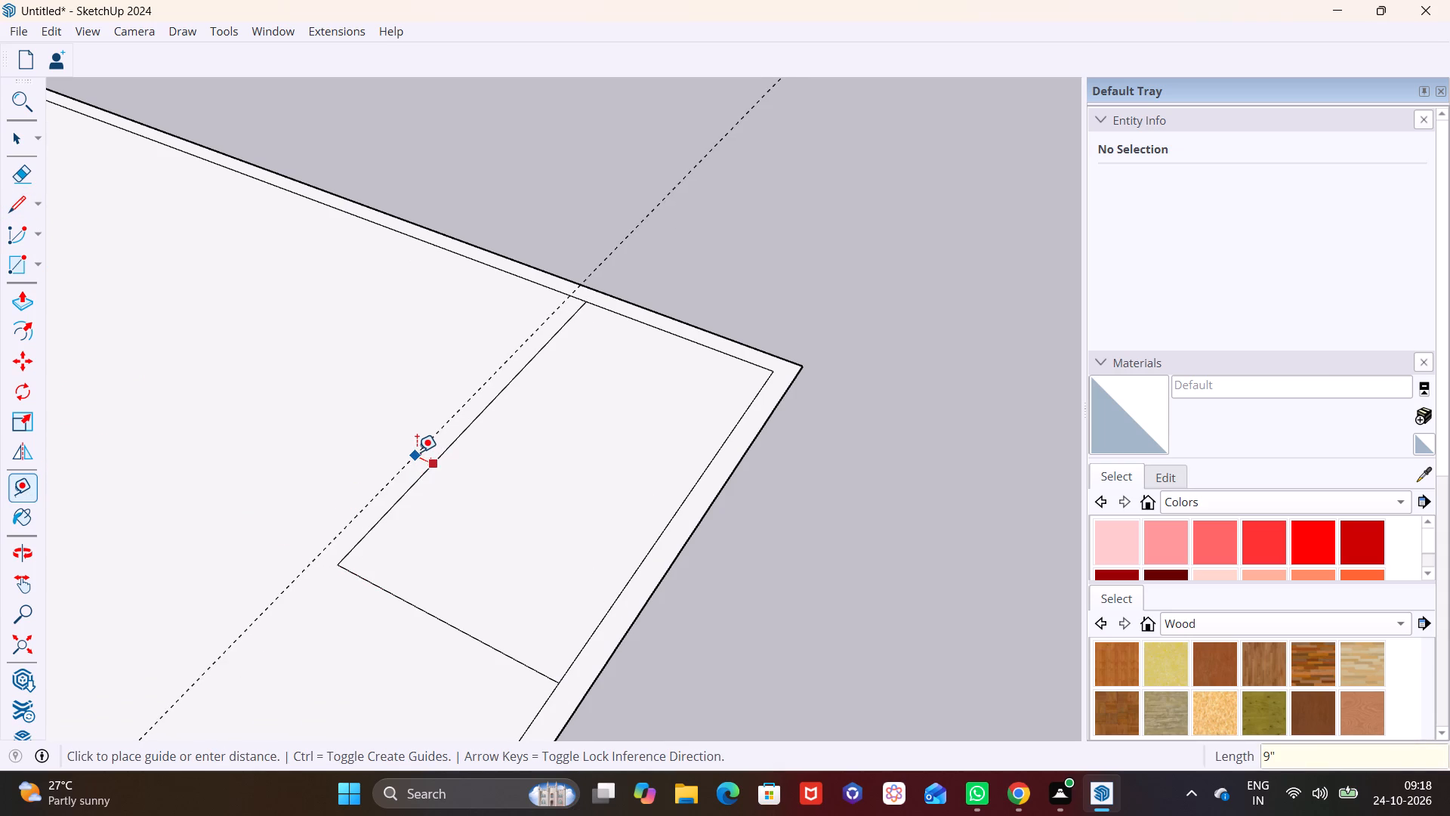
pyautogui.press('Return')
pyautogui.click(403, 597)
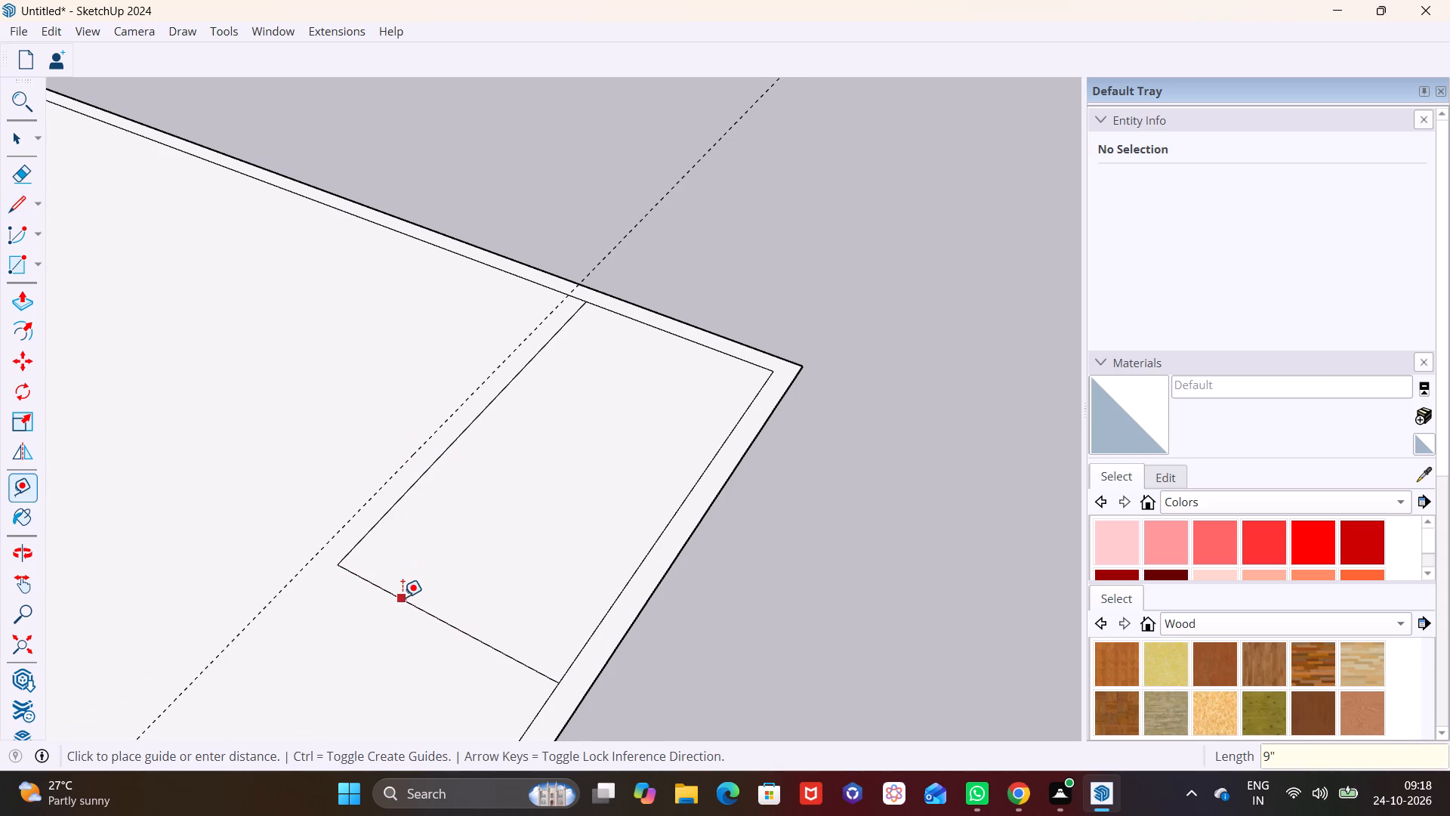
pyautogui.write('9"')
pyautogui.press('Return')
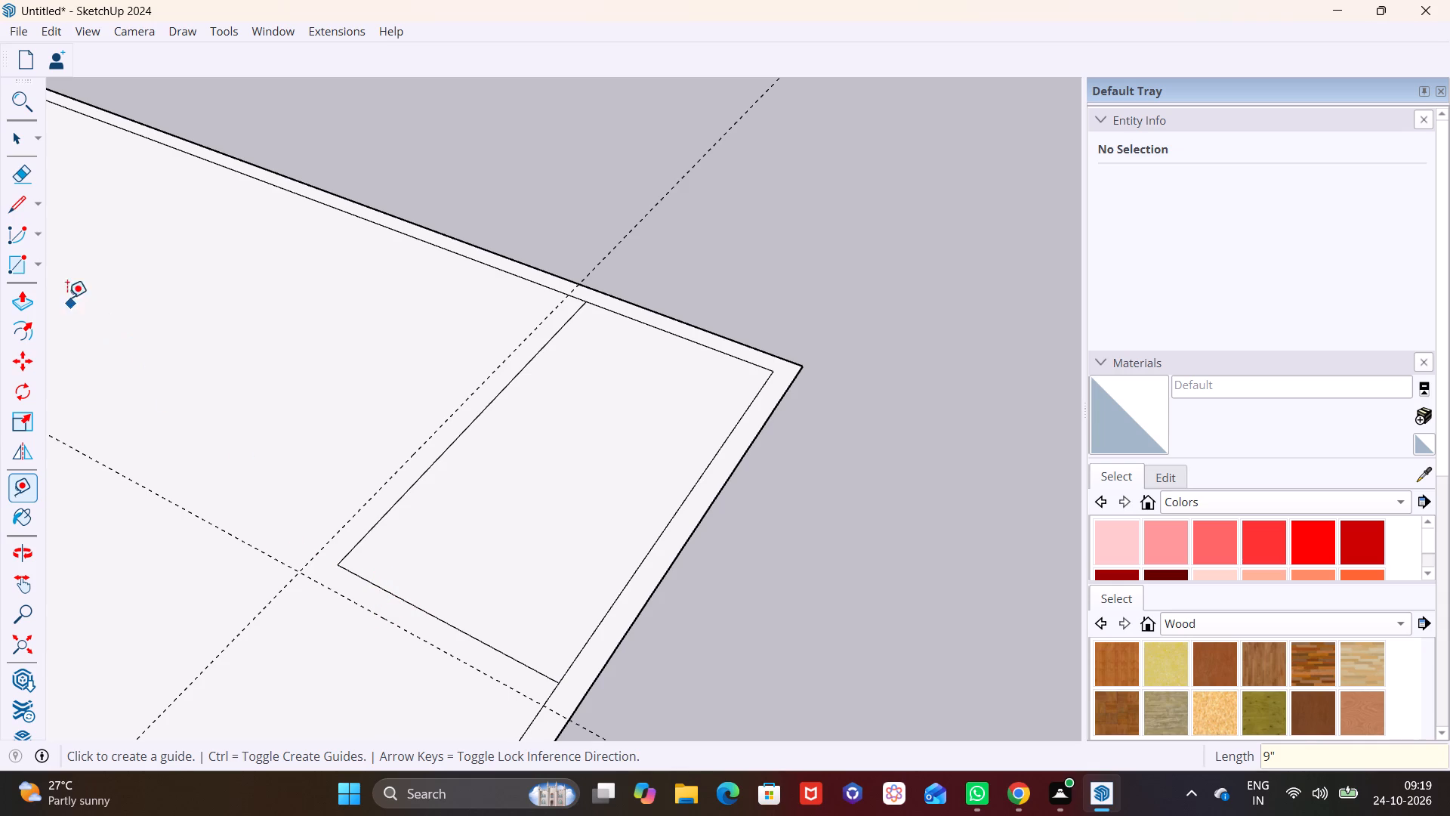
# Trace the room walls' outer outline along both guides, from the inner border through the guide intersection and back to the border.
pyautogui.click(13, 202)
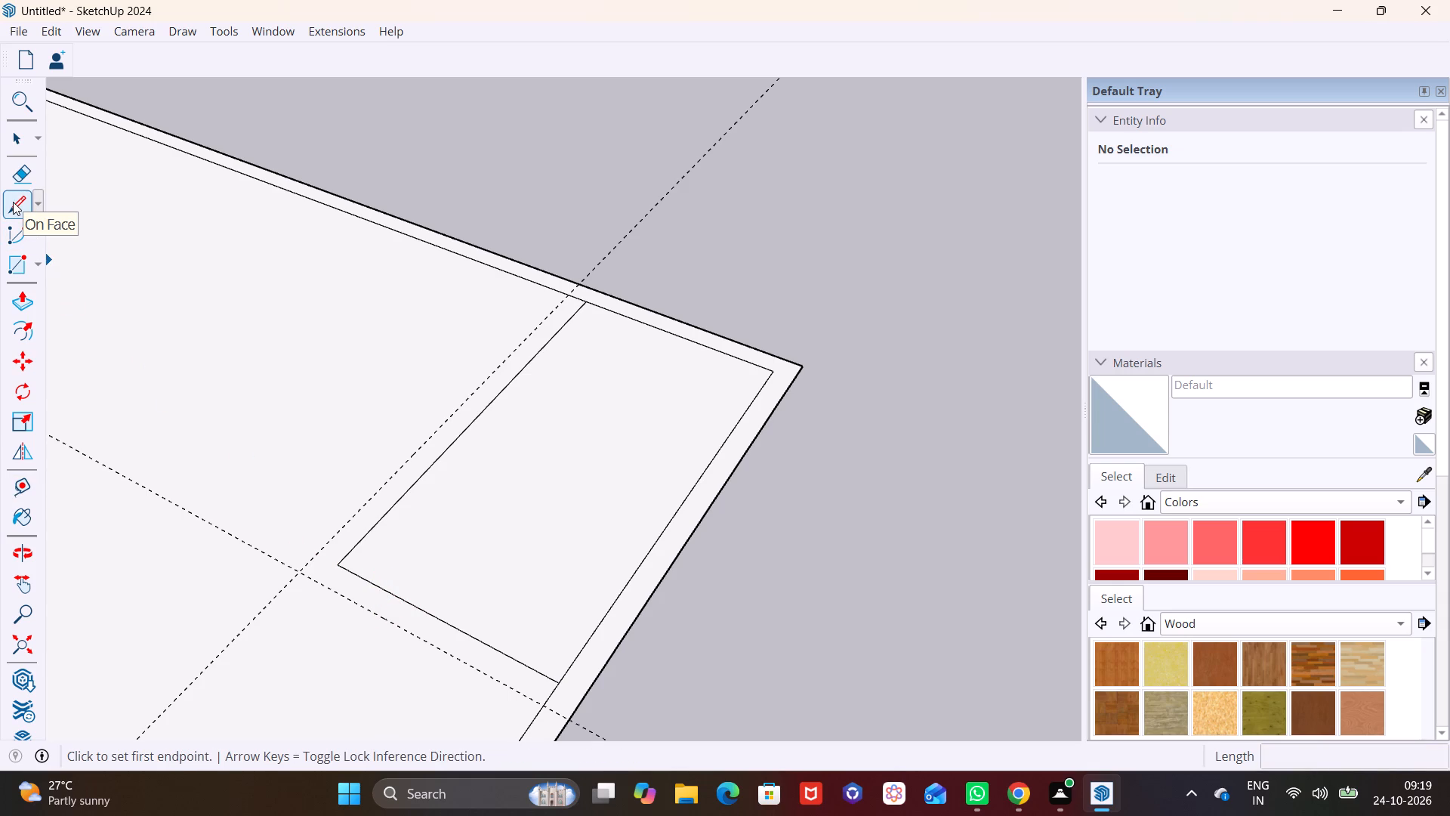
pyautogui.click(568, 296)
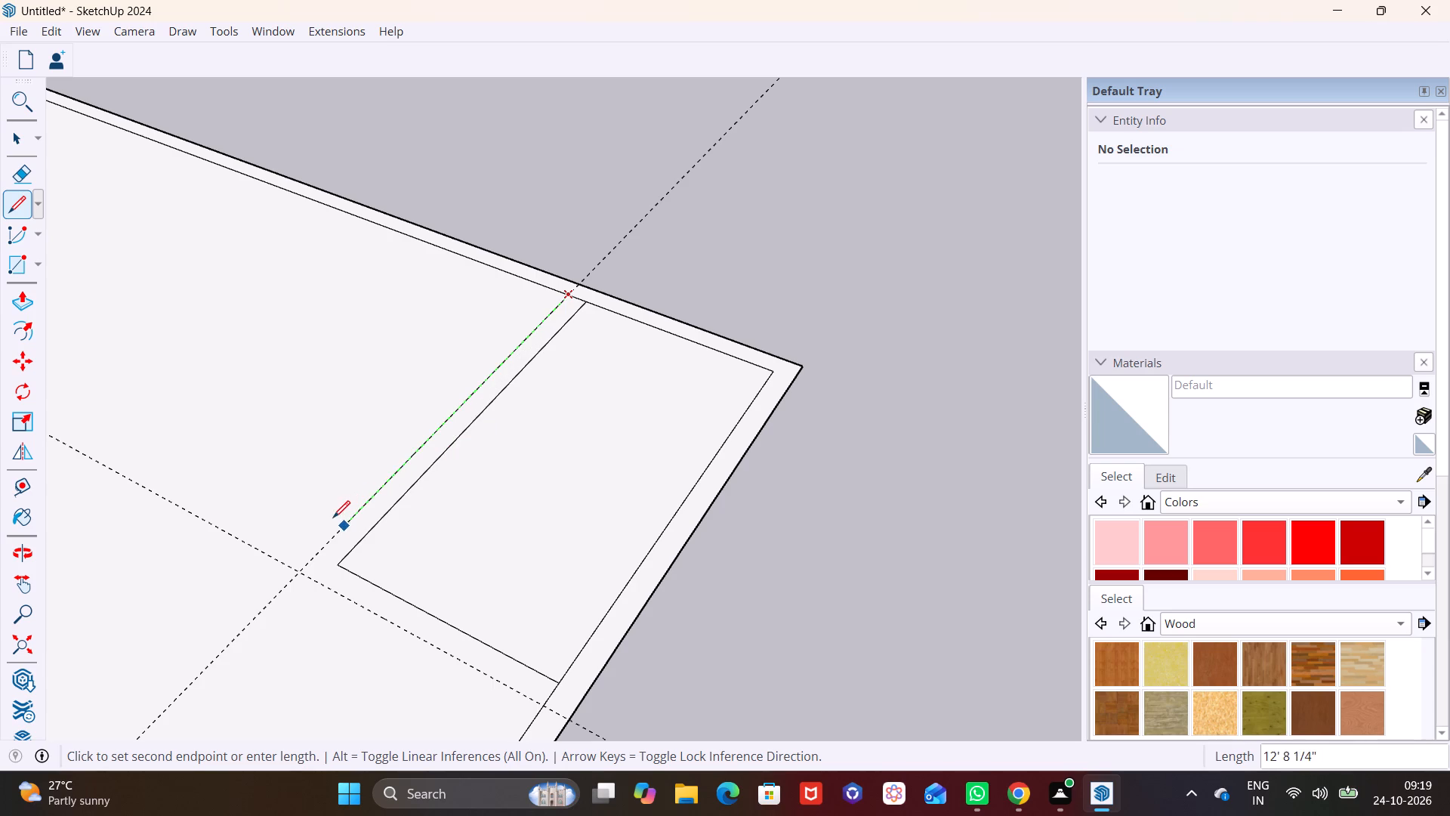
pyautogui.click(300, 572)
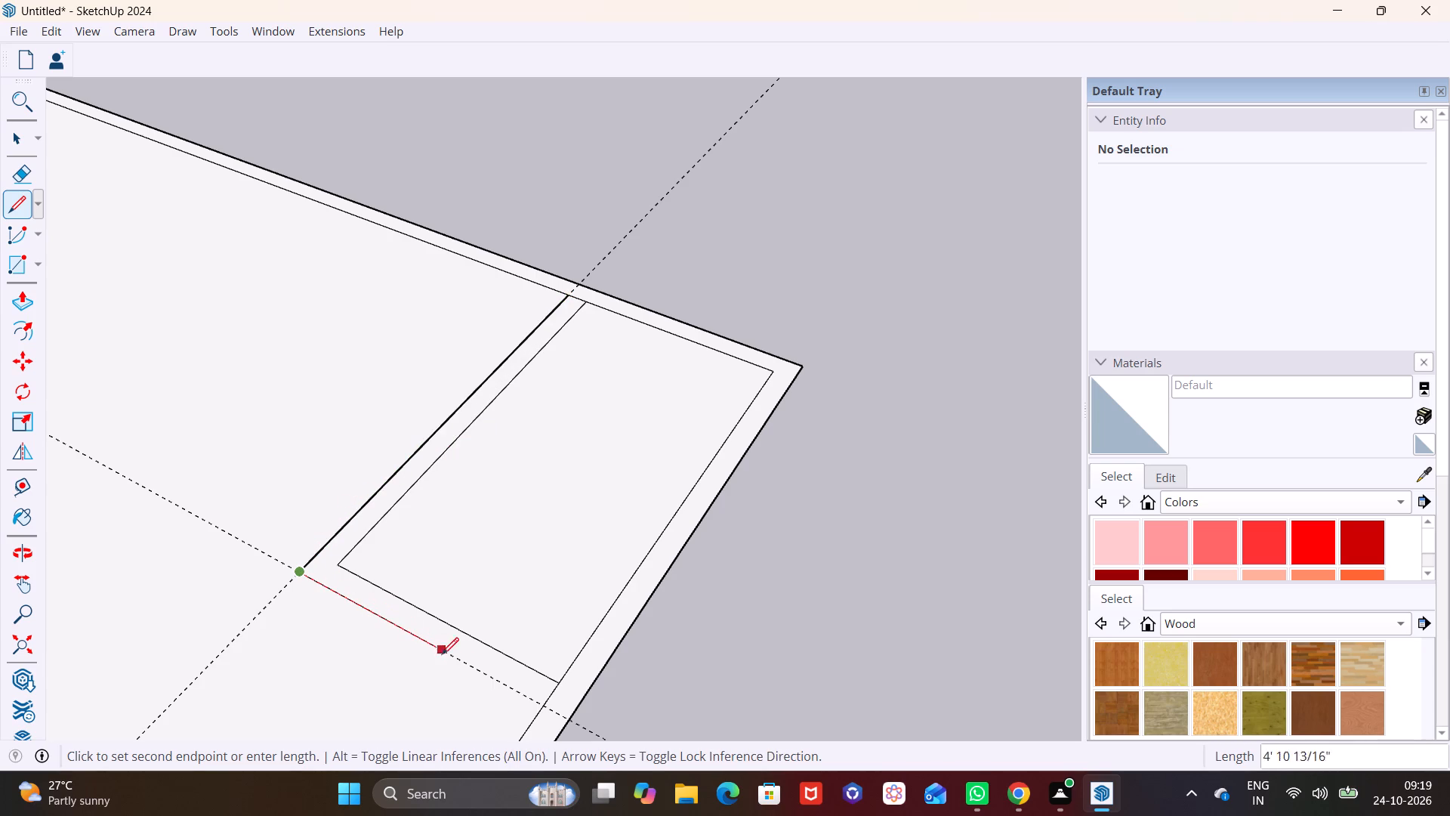
pyautogui.click(546, 708)
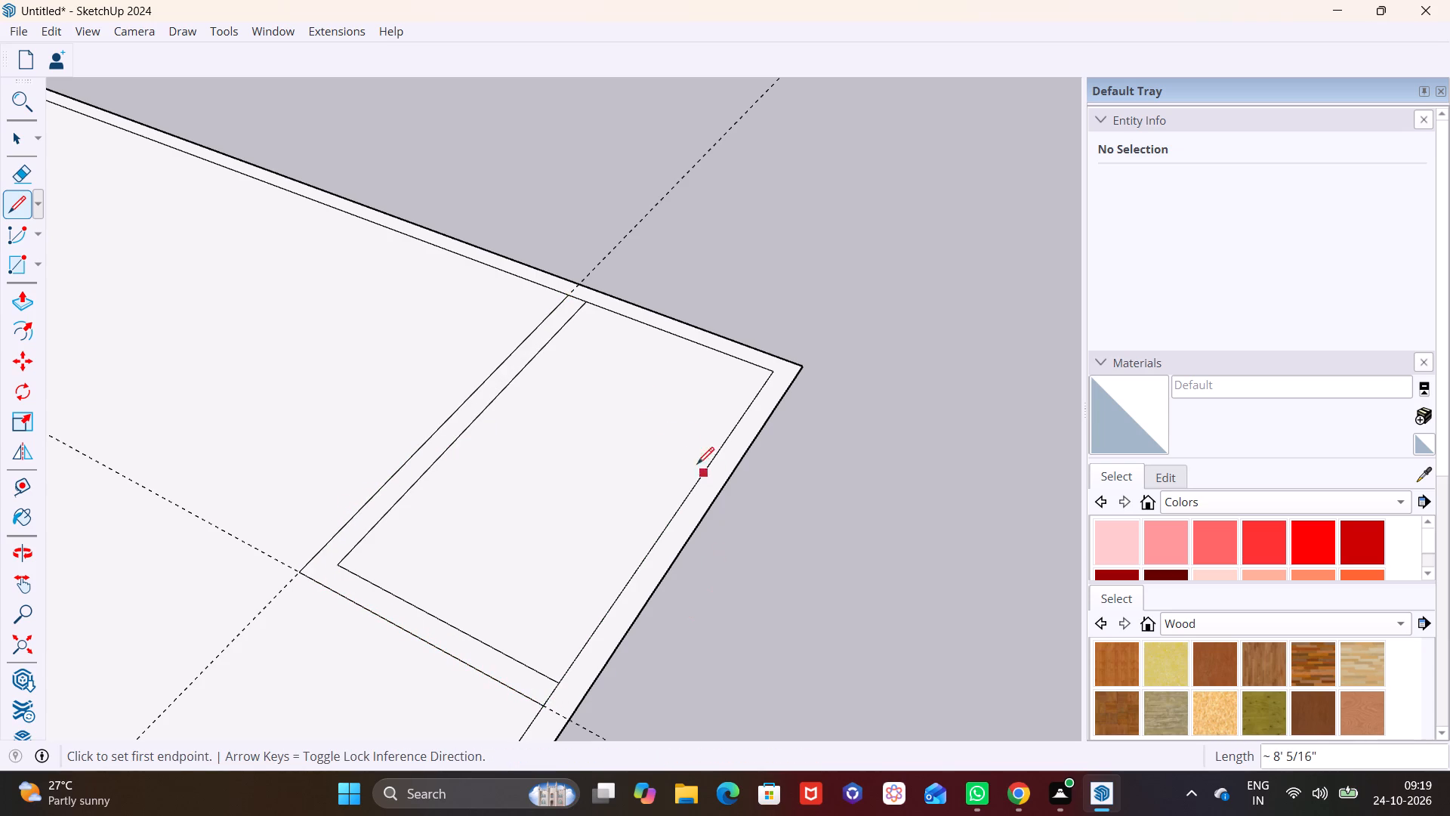
# Erase both construction guides around the corner room.
pyautogui.click(14, 165)
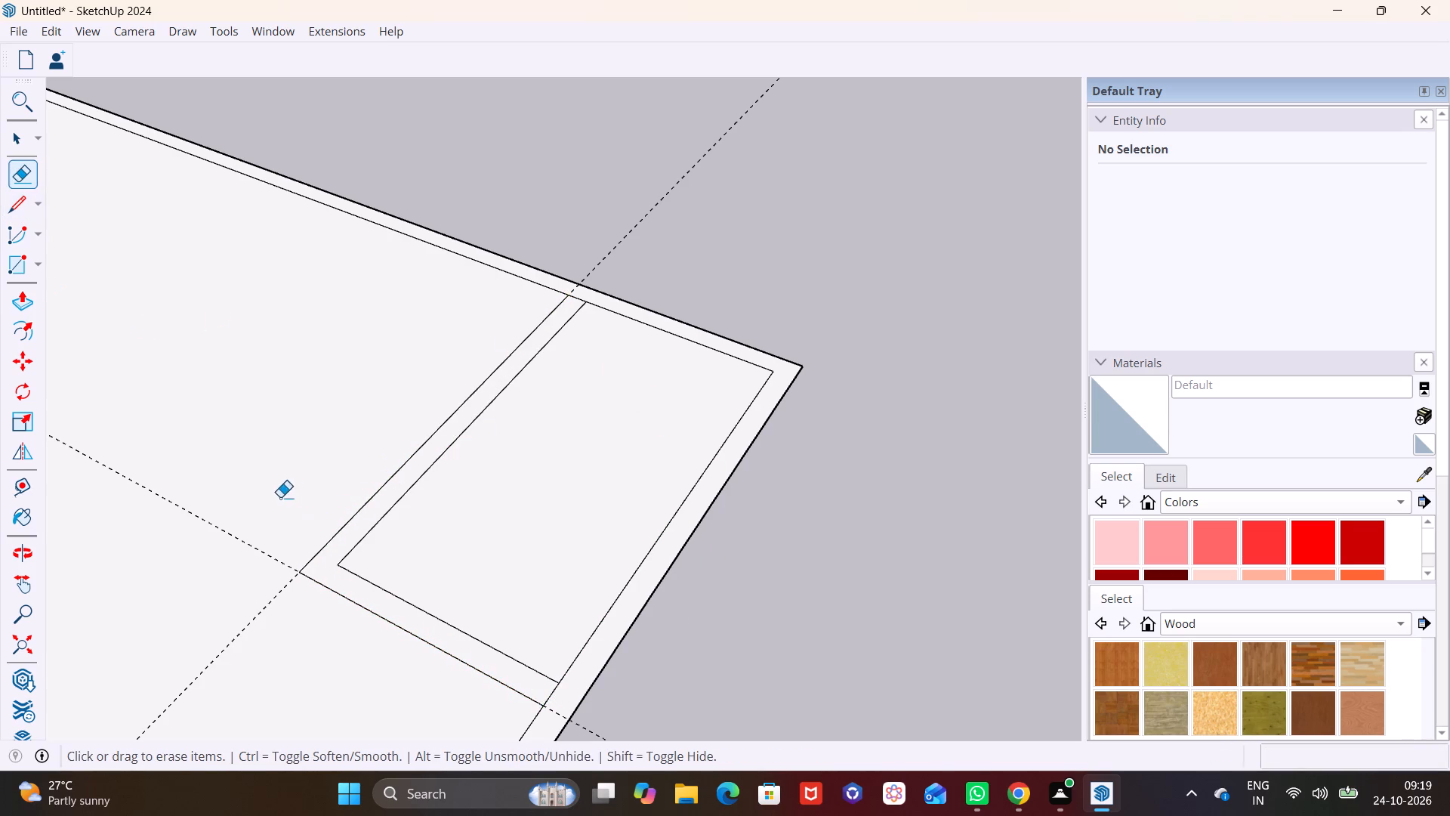
pyautogui.moveTo(276, 497); pyautogui.dragTo(276, 578)
pyautogui.moveTo(270, 575); pyautogui.dragTo(282, 632)
# Extend the room's long inner side with a 9" line across the border to the square's outer edge.
pyautogui.scroll(-1, 313, 573)
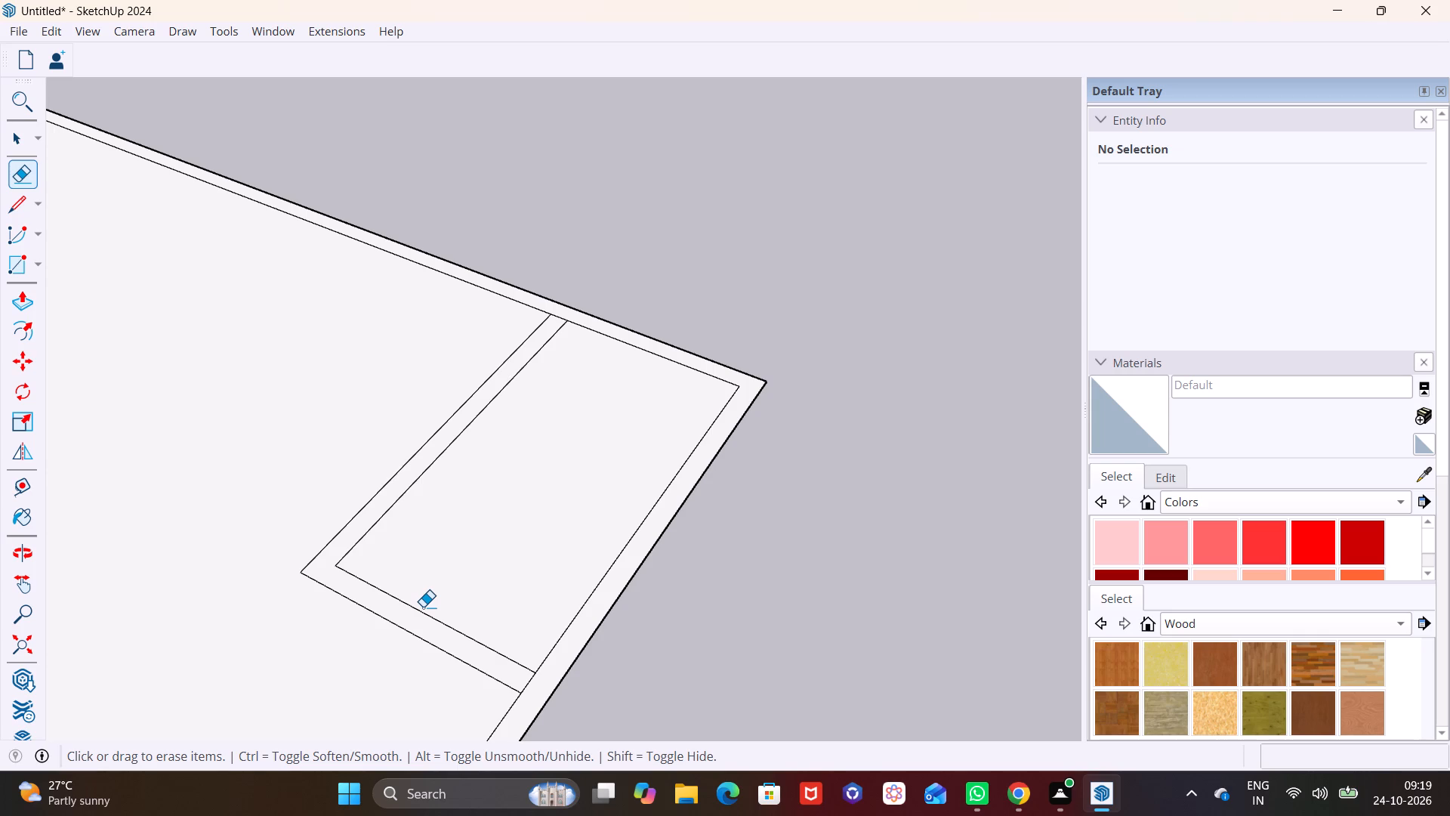
pyautogui.scroll(-3, 443, 589)
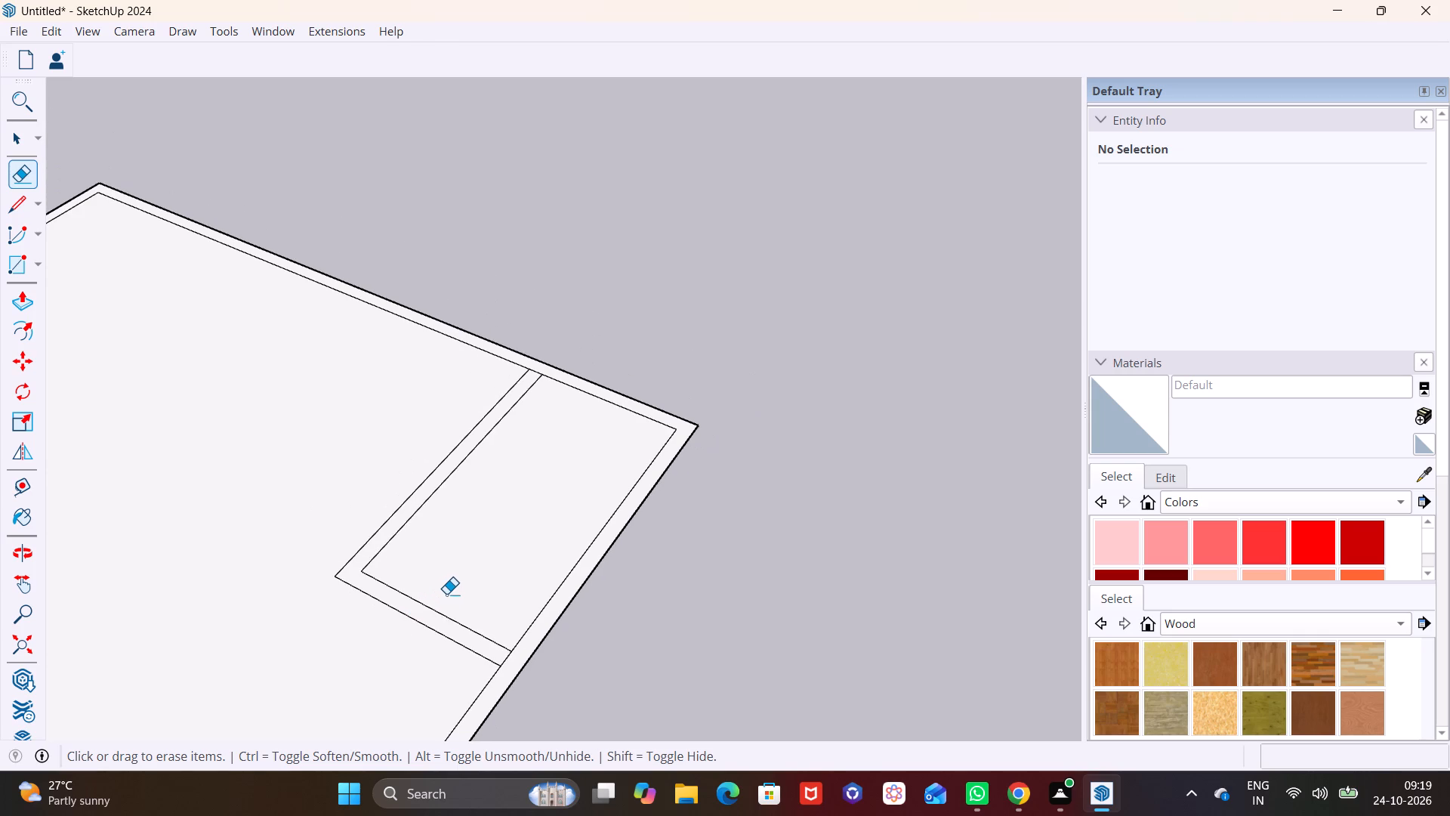
pyautogui.keyDown('shift'); pyautogui.moveTo(446, 594); pyautogui.dragTo(500, 524, button='middle'); pyautogui.keyUp('shift')
pyautogui.moveTo(500, 524); pyautogui.dragTo(478, 550, button='middle')
pyautogui.scroll(3, 609, 238)
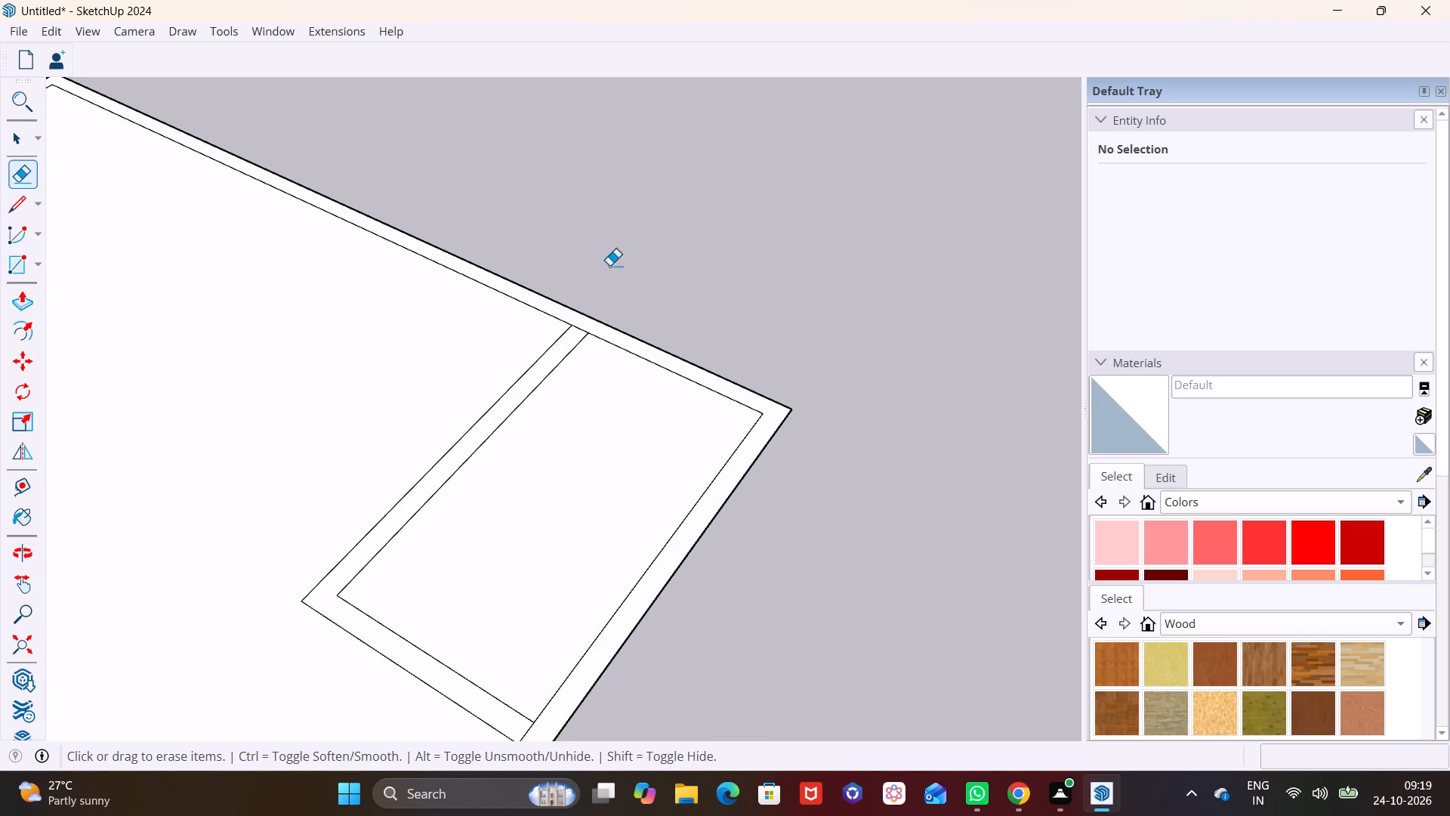
pyautogui.click(11, 202)
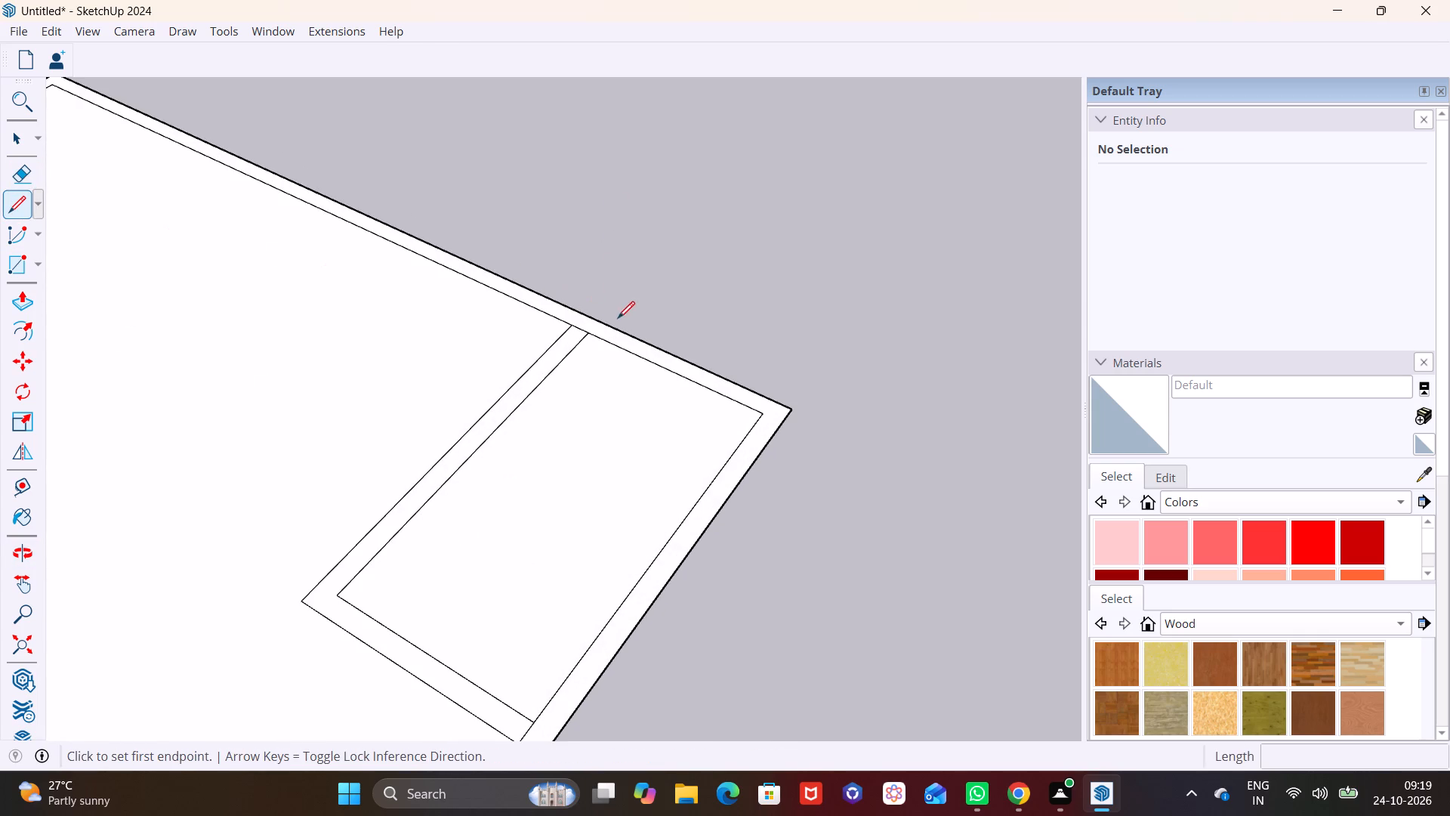
pyautogui.click(588, 329)
pyautogui.click(608, 320)
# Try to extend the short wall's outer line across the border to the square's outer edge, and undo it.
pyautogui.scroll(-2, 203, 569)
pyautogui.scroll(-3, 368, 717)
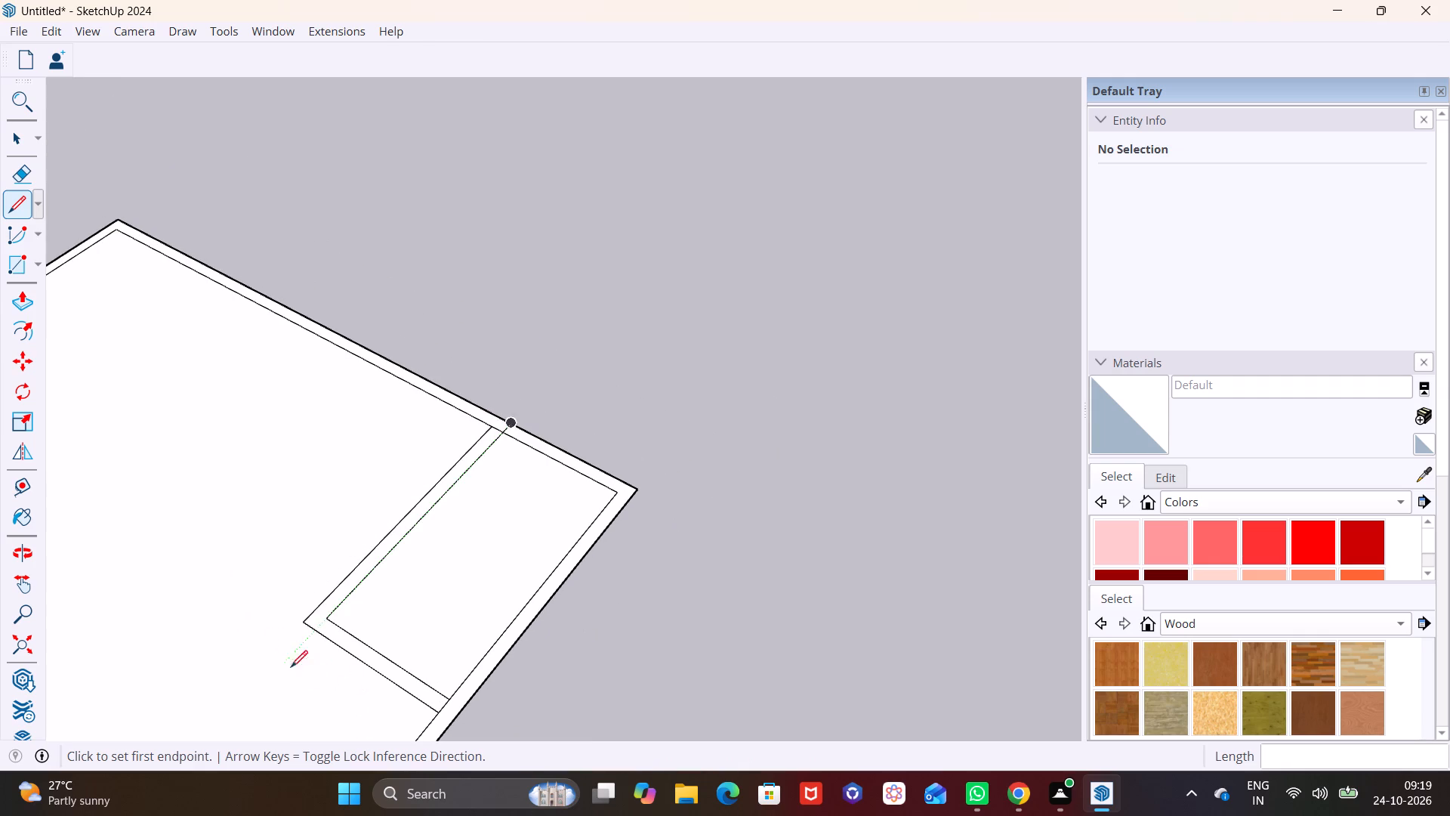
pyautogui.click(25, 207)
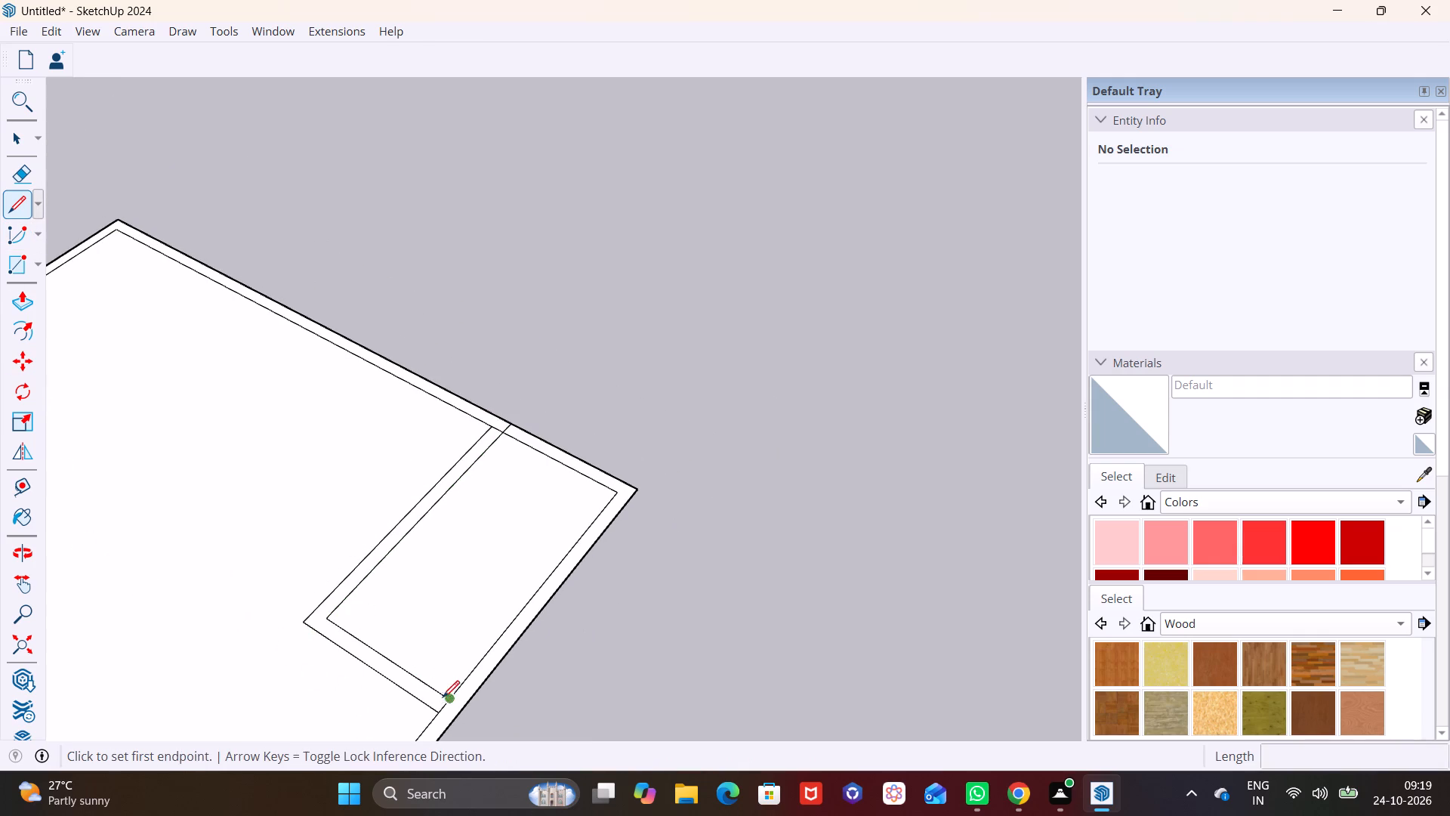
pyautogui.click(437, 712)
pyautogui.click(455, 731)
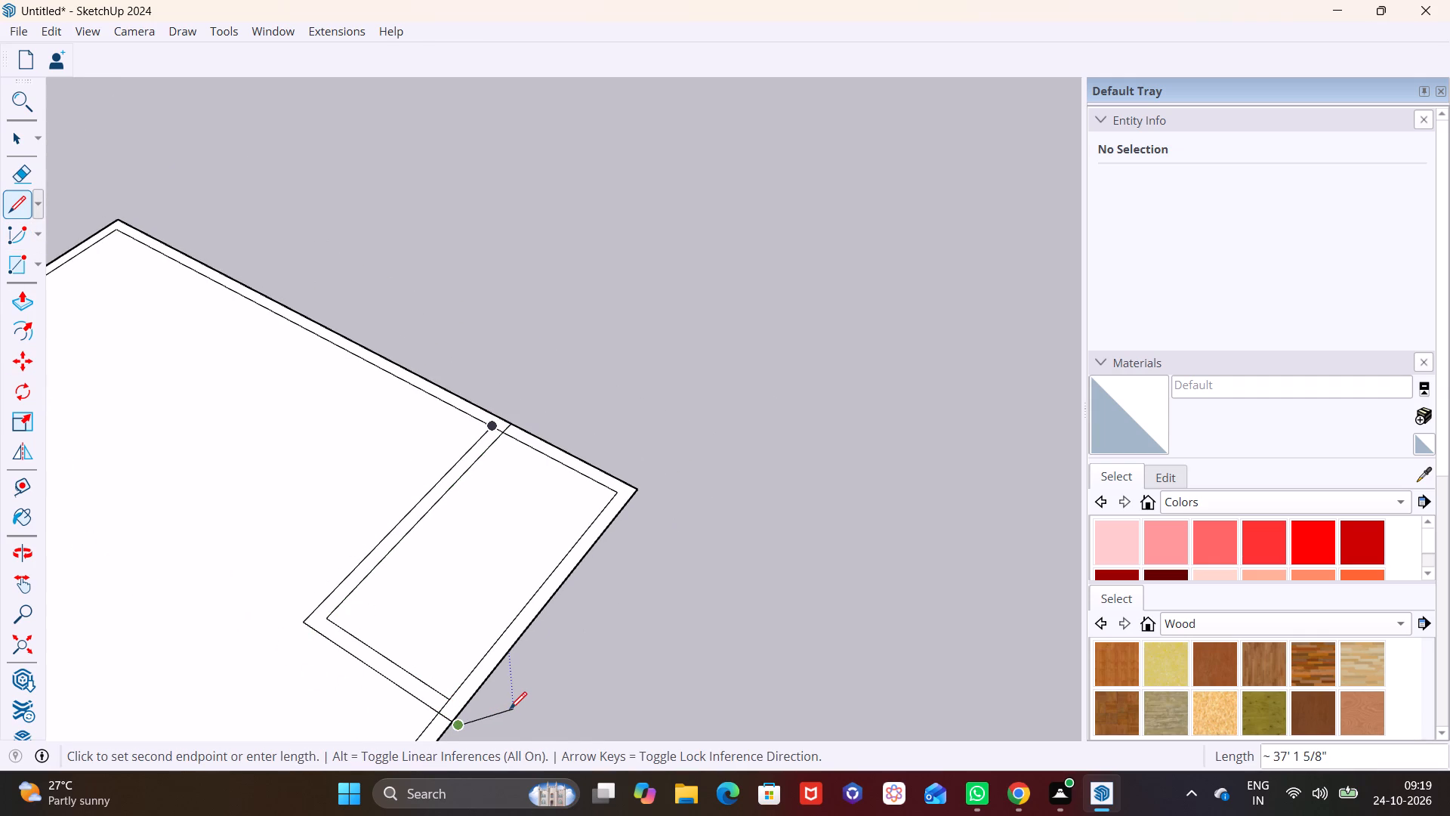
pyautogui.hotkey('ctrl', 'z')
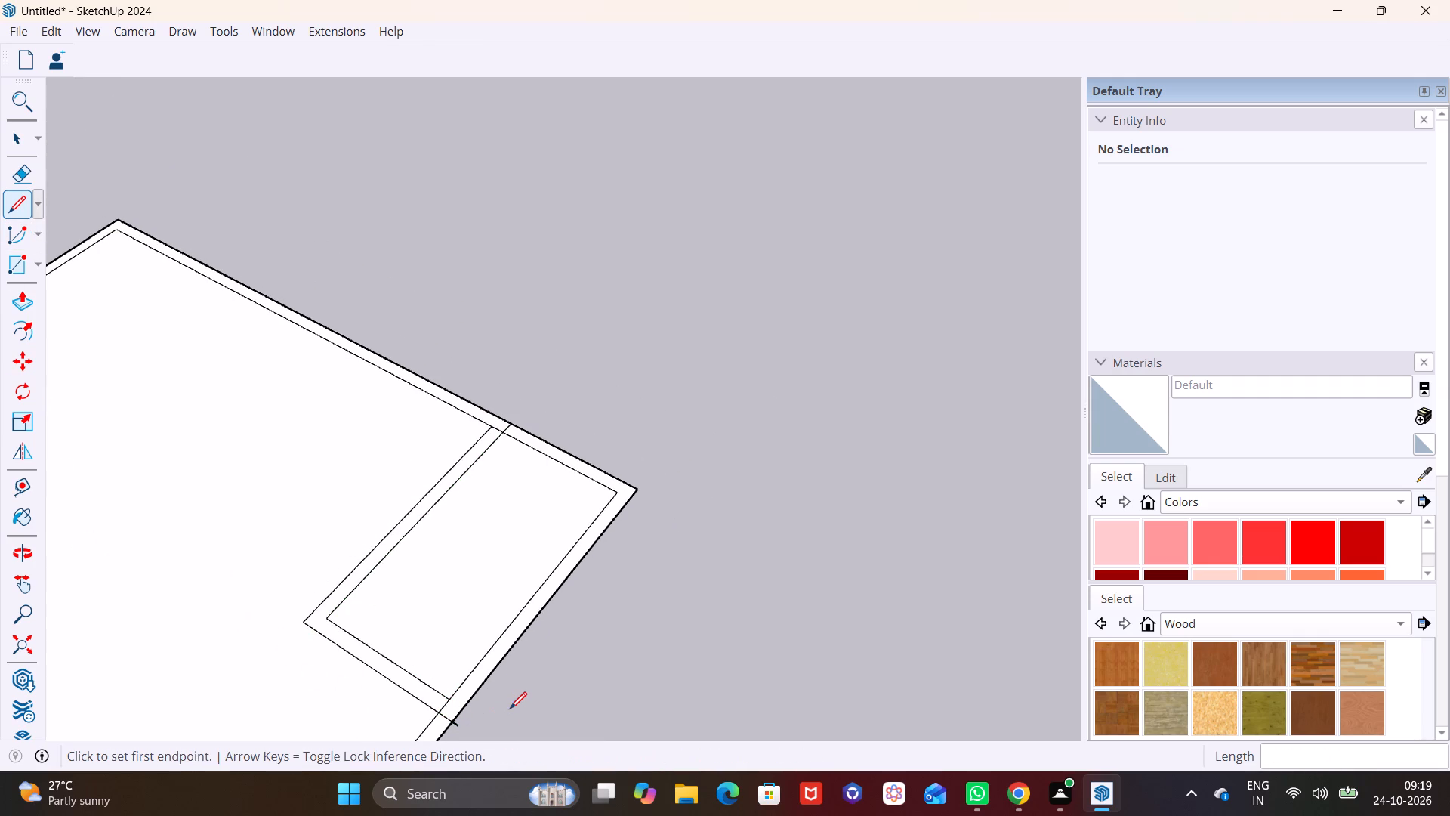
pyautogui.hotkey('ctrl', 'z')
# Extend the room's short inner side with a 9" line across the border to the square's outer edge.
pyautogui.scroll(-1, 398, 523)
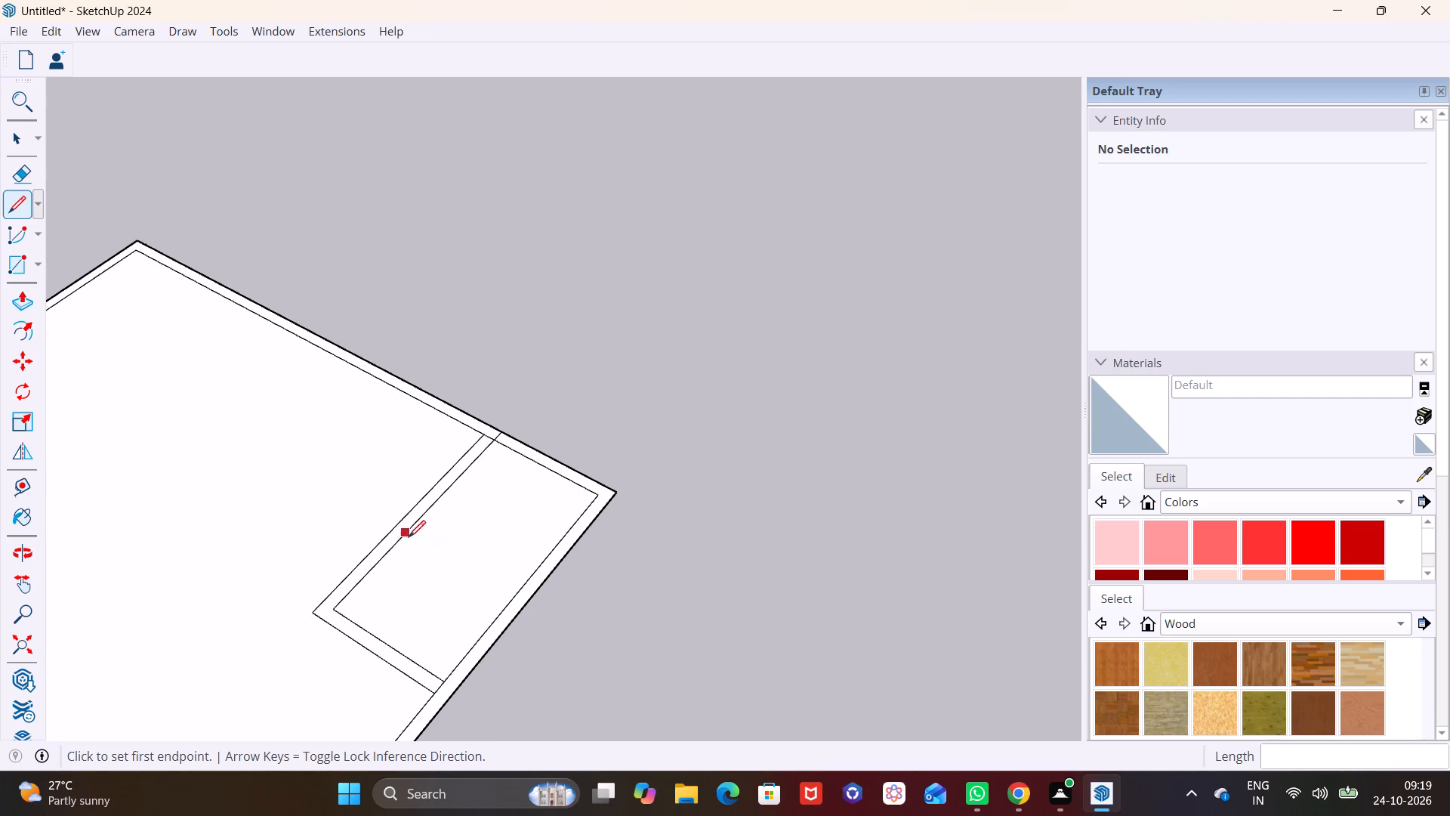
pyautogui.scroll(-1, 409, 537)
pyautogui.moveTo(421, 614); pyautogui.dragTo(413, 487, button='middle')
pyautogui.scroll(9, 406, 527)
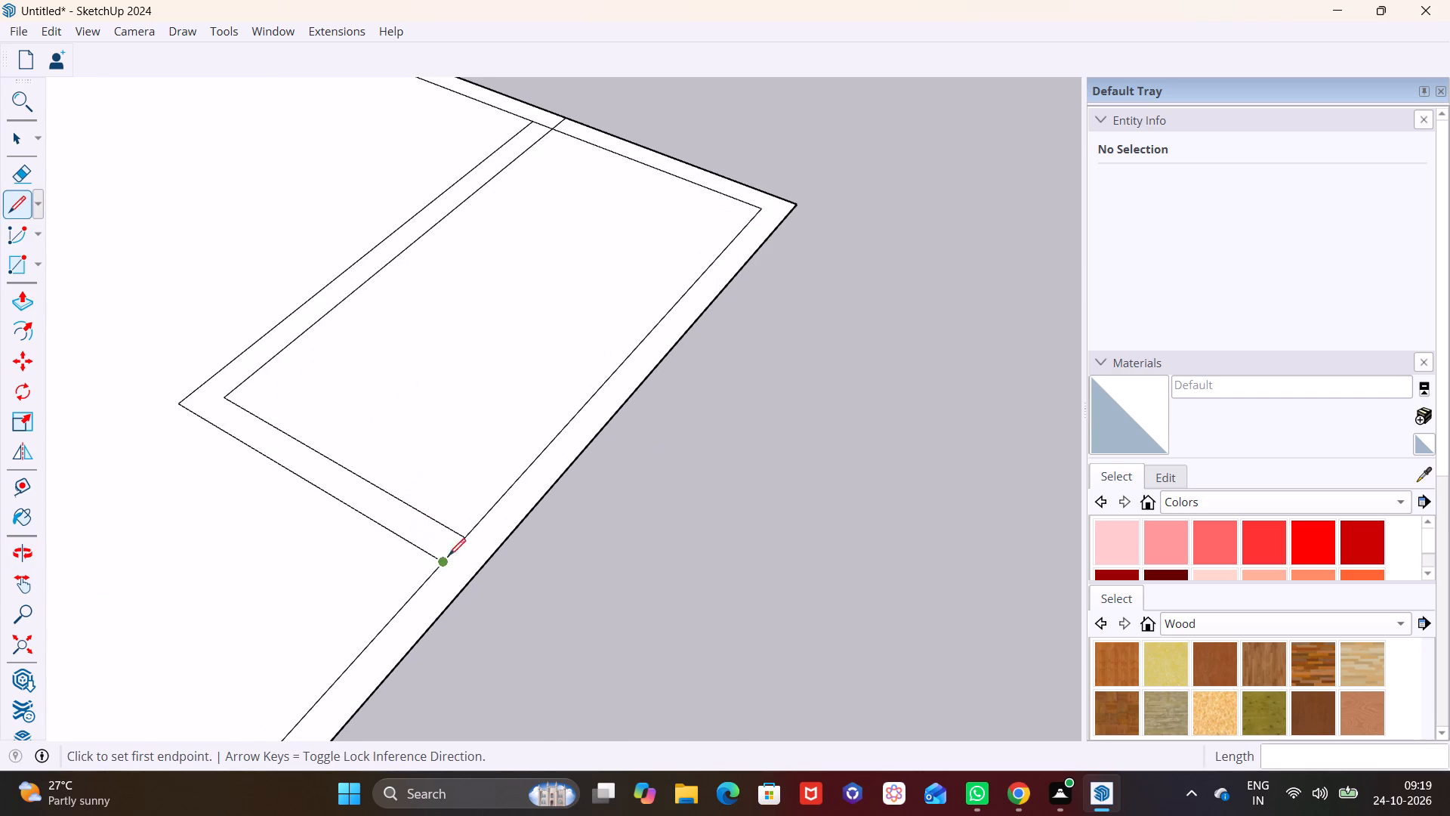
pyautogui.click(467, 539)
pyautogui.click(498, 552)
pyautogui.press('space')
# Erase the two short inner border segments where the corner room's 9" walls meet the outer wall strip.
pyautogui.click(20, 169)
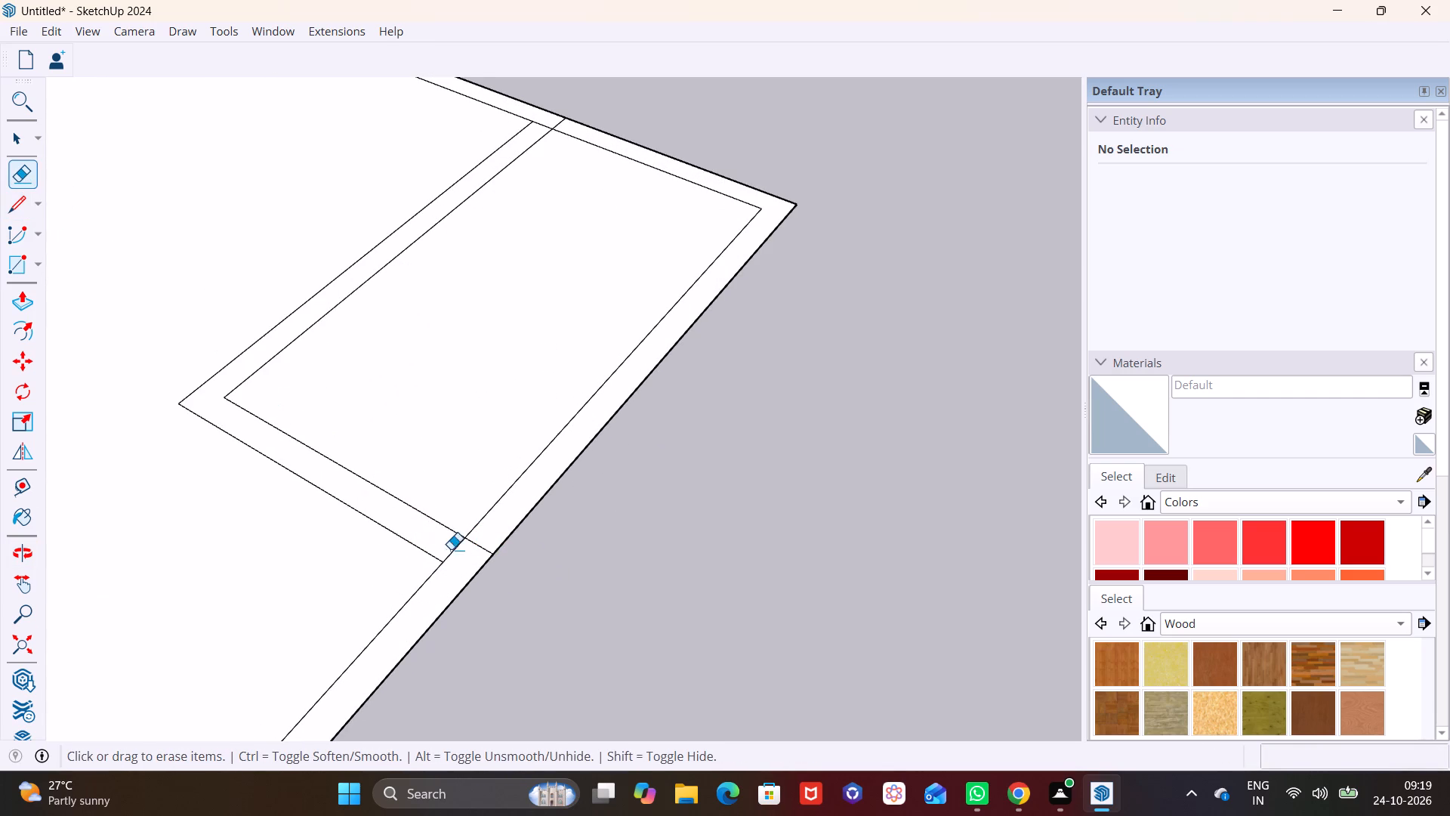
pyautogui.click(452, 549)
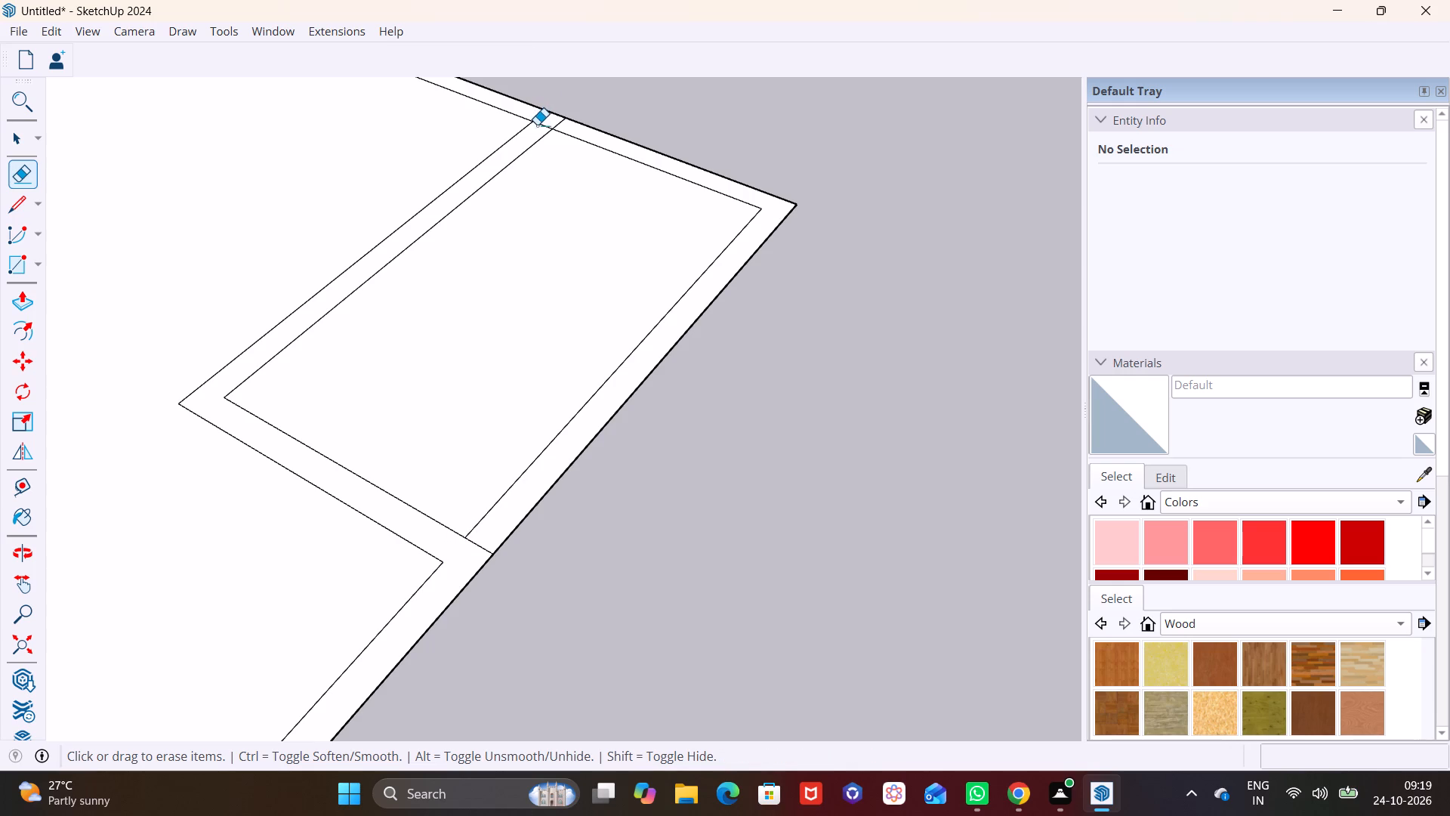
pyautogui.click(537, 125)
pyautogui.scroll(-6, 597, 163)
pyautogui.keyDown('shift'); pyautogui.moveTo(629, 224); pyautogui.dragTo(750, 369, button='middle'); pyautogui.keyUp('shift')
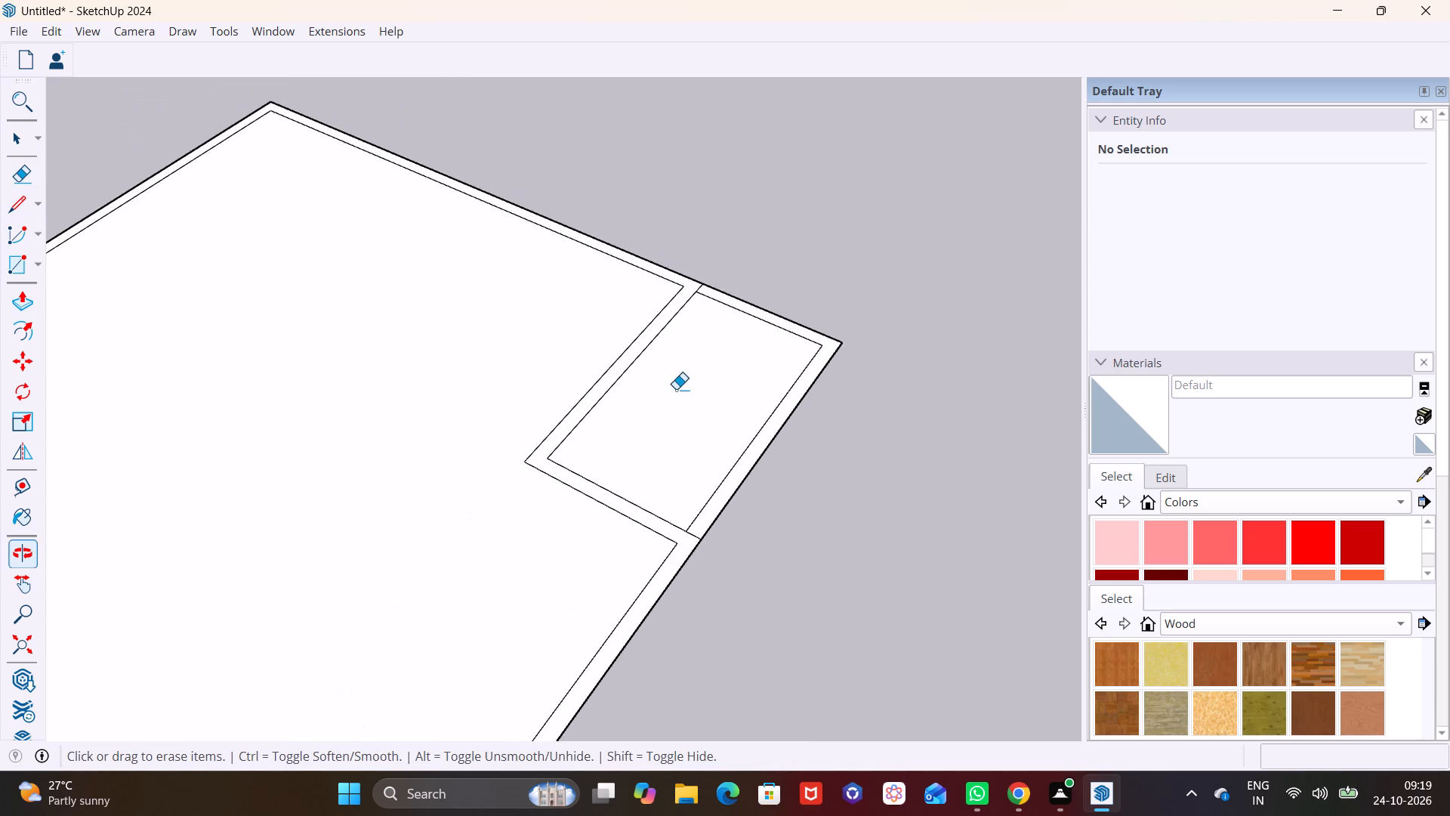
# Push/Pull the 9" wall strip around the main area, including the two walls bordering the corner room, up by 10'.
pyautogui.scroll(-2, 676, 389)
pyautogui.click(23, 301)
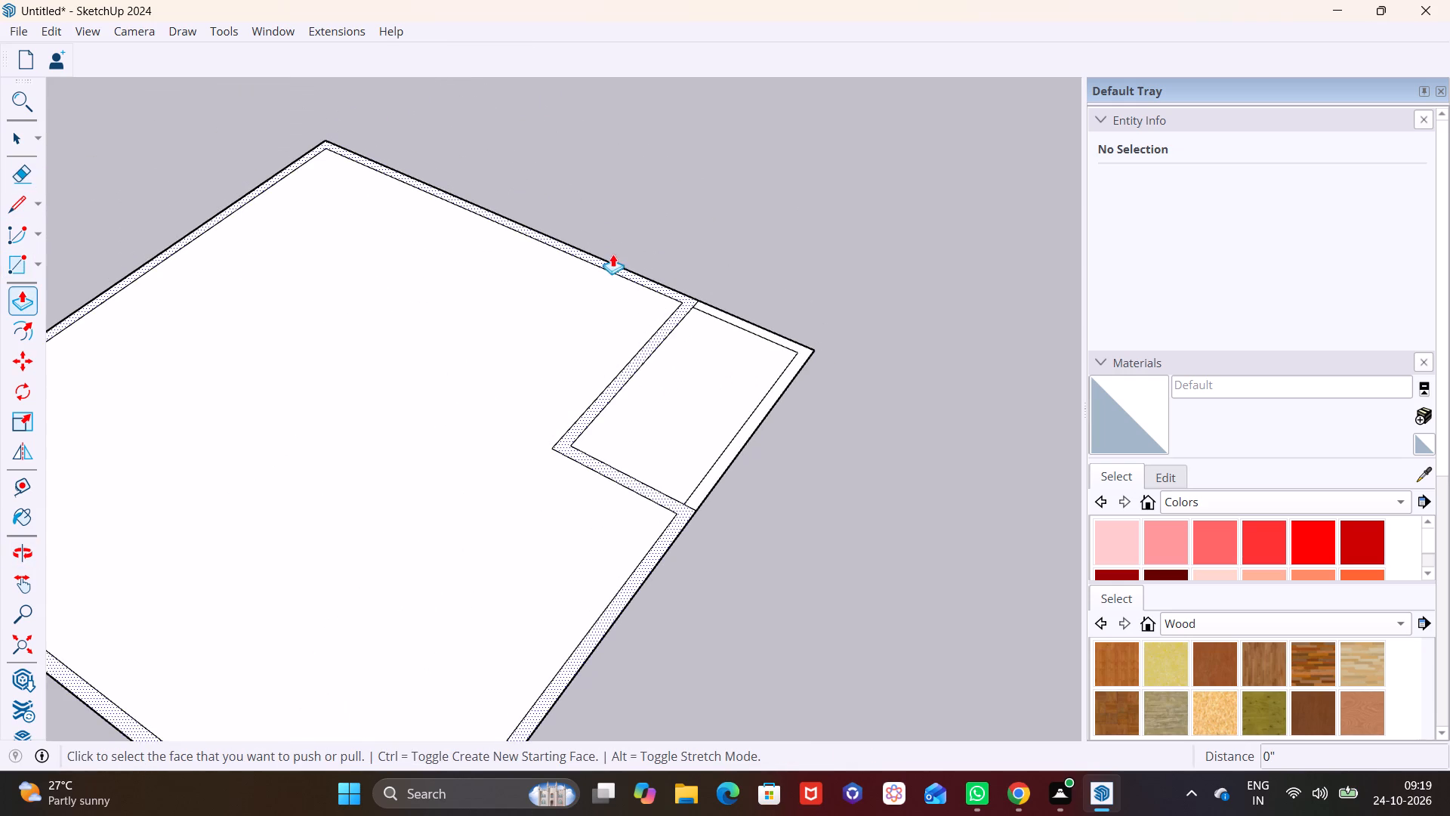
pyautogui.click(625, 270)
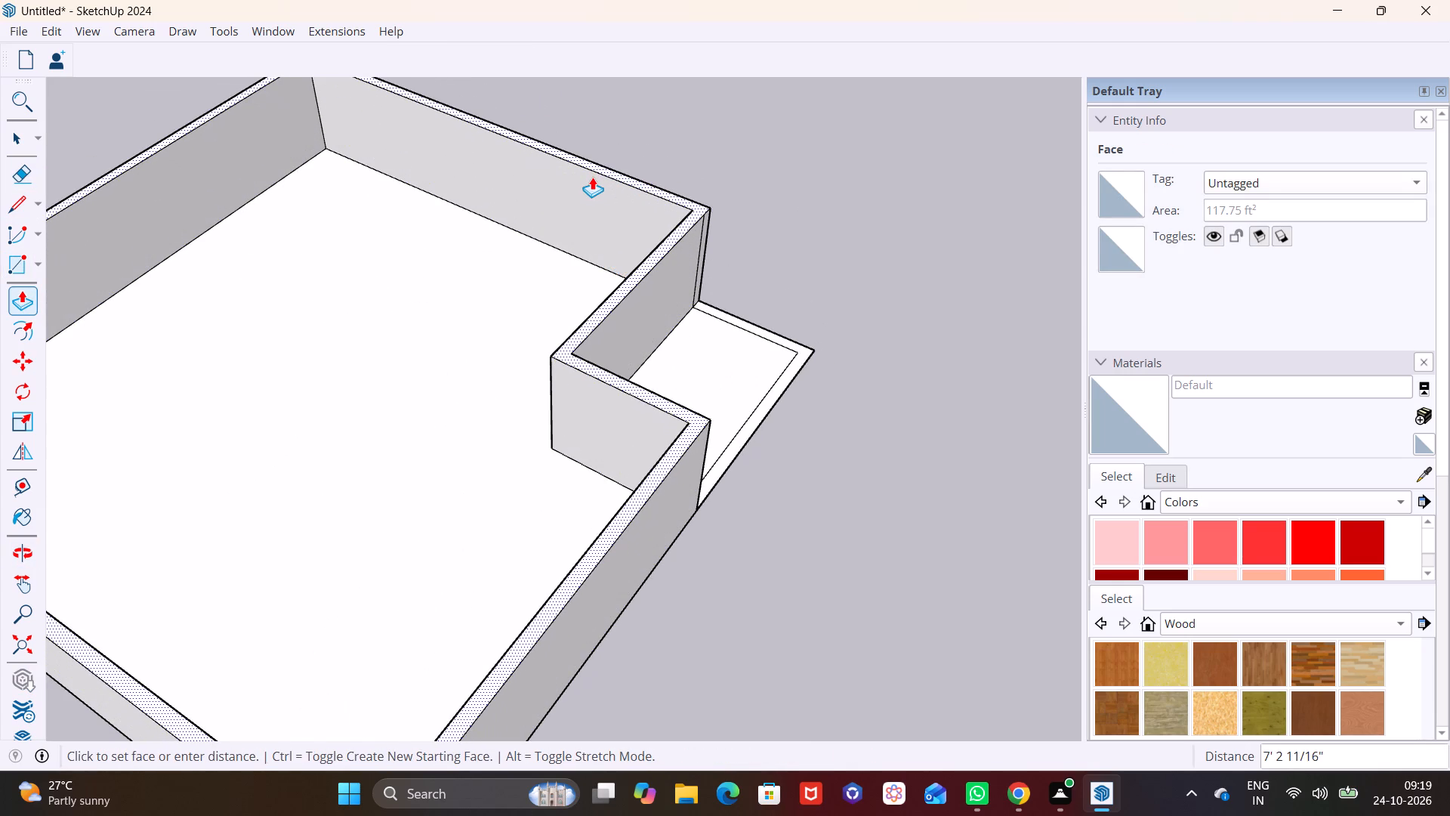
pyautogui.press('9')
pyautogui.press('BackSpace')
pyautogui.write("10'")
pyautogui.press('Return')
pyautogui.press('space')
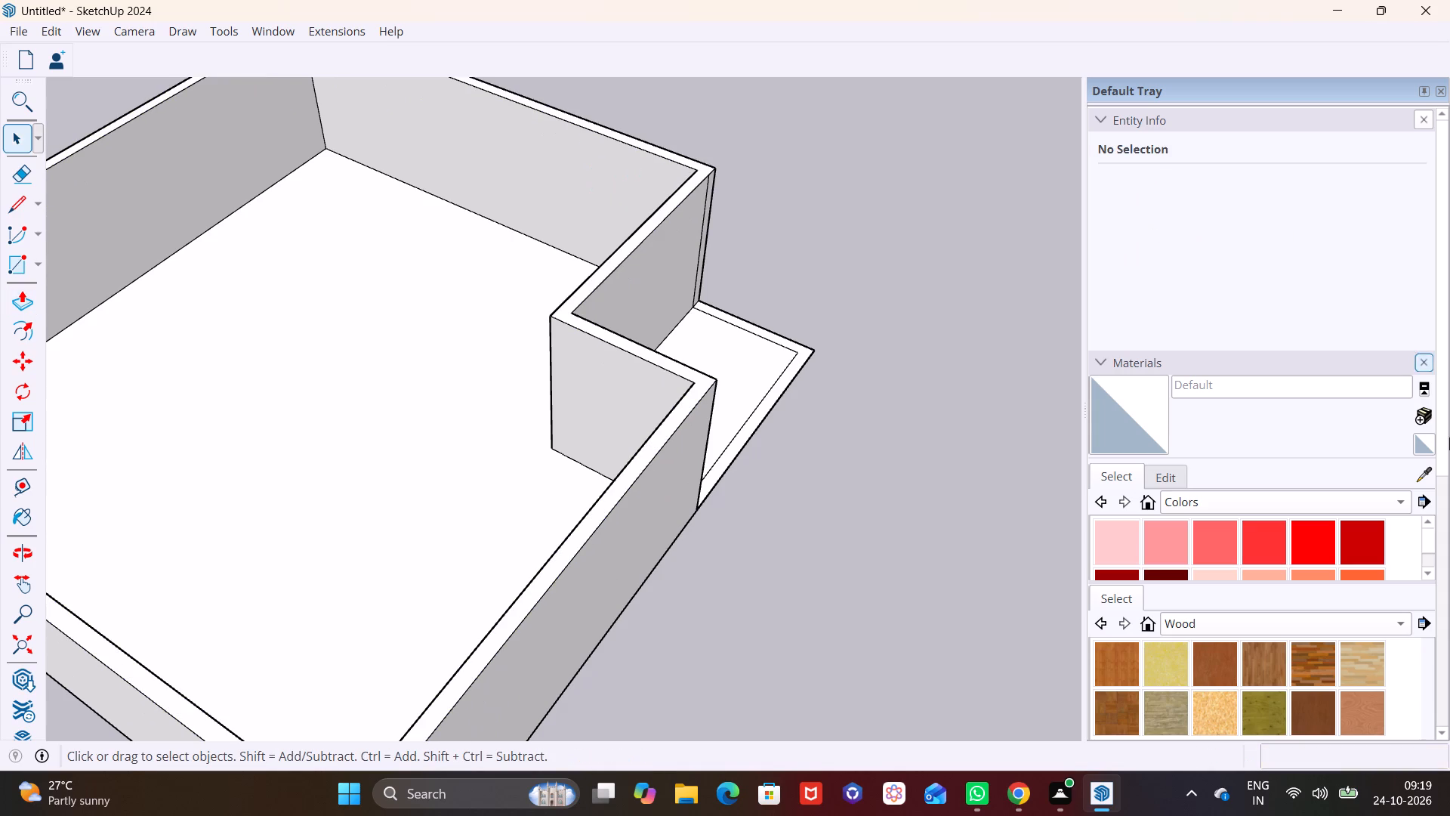
pyautogui.click(838, 483)
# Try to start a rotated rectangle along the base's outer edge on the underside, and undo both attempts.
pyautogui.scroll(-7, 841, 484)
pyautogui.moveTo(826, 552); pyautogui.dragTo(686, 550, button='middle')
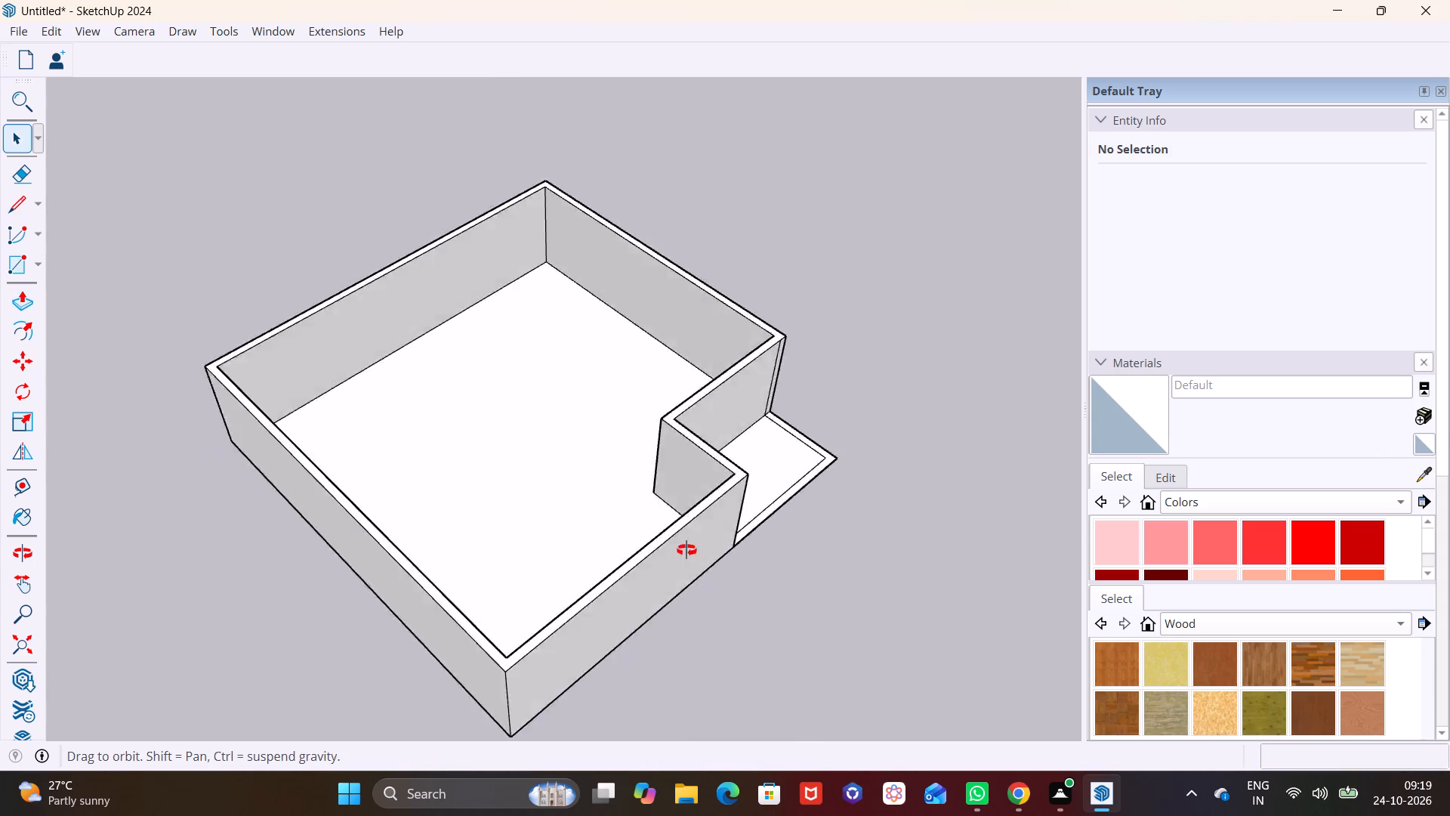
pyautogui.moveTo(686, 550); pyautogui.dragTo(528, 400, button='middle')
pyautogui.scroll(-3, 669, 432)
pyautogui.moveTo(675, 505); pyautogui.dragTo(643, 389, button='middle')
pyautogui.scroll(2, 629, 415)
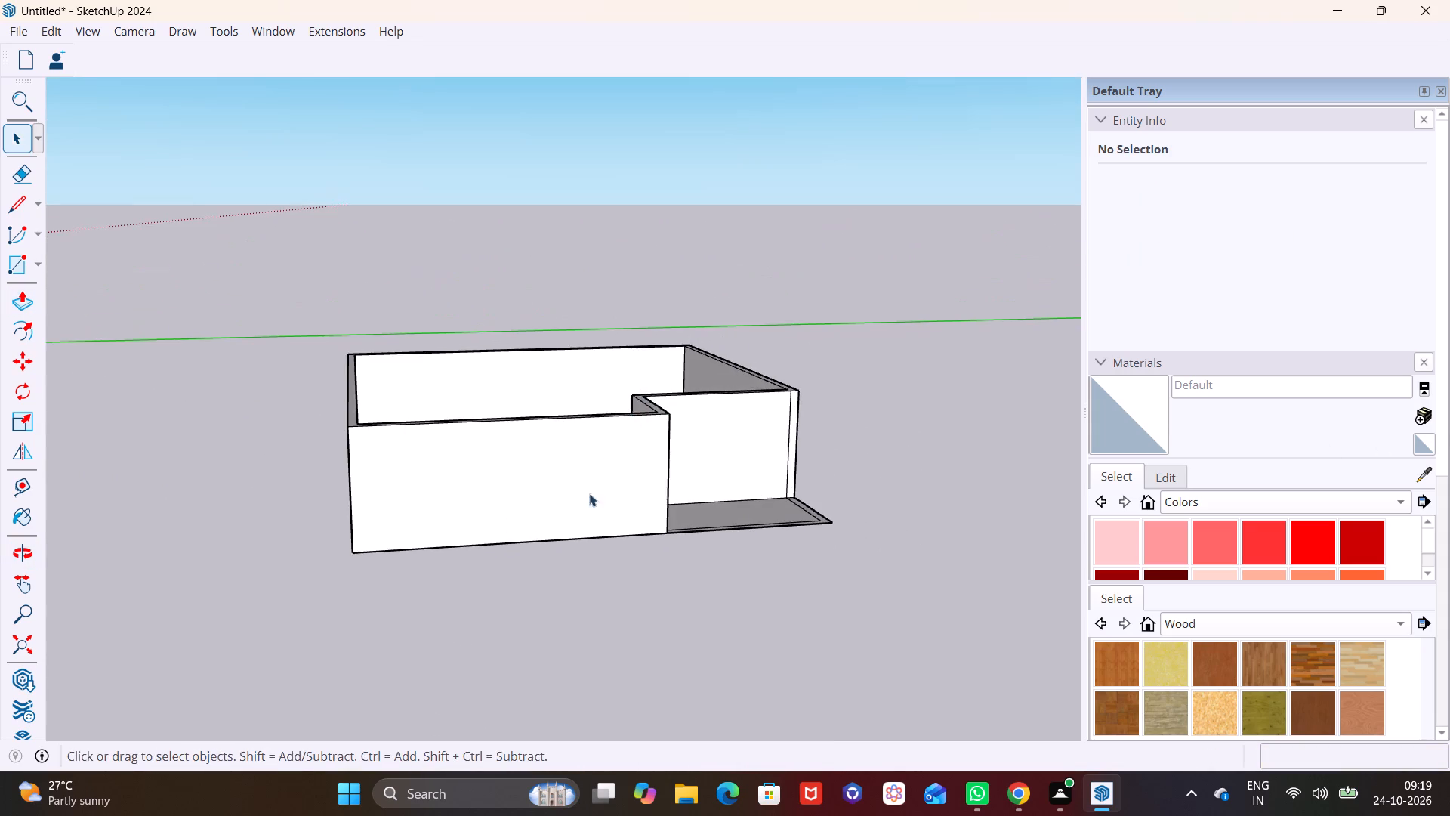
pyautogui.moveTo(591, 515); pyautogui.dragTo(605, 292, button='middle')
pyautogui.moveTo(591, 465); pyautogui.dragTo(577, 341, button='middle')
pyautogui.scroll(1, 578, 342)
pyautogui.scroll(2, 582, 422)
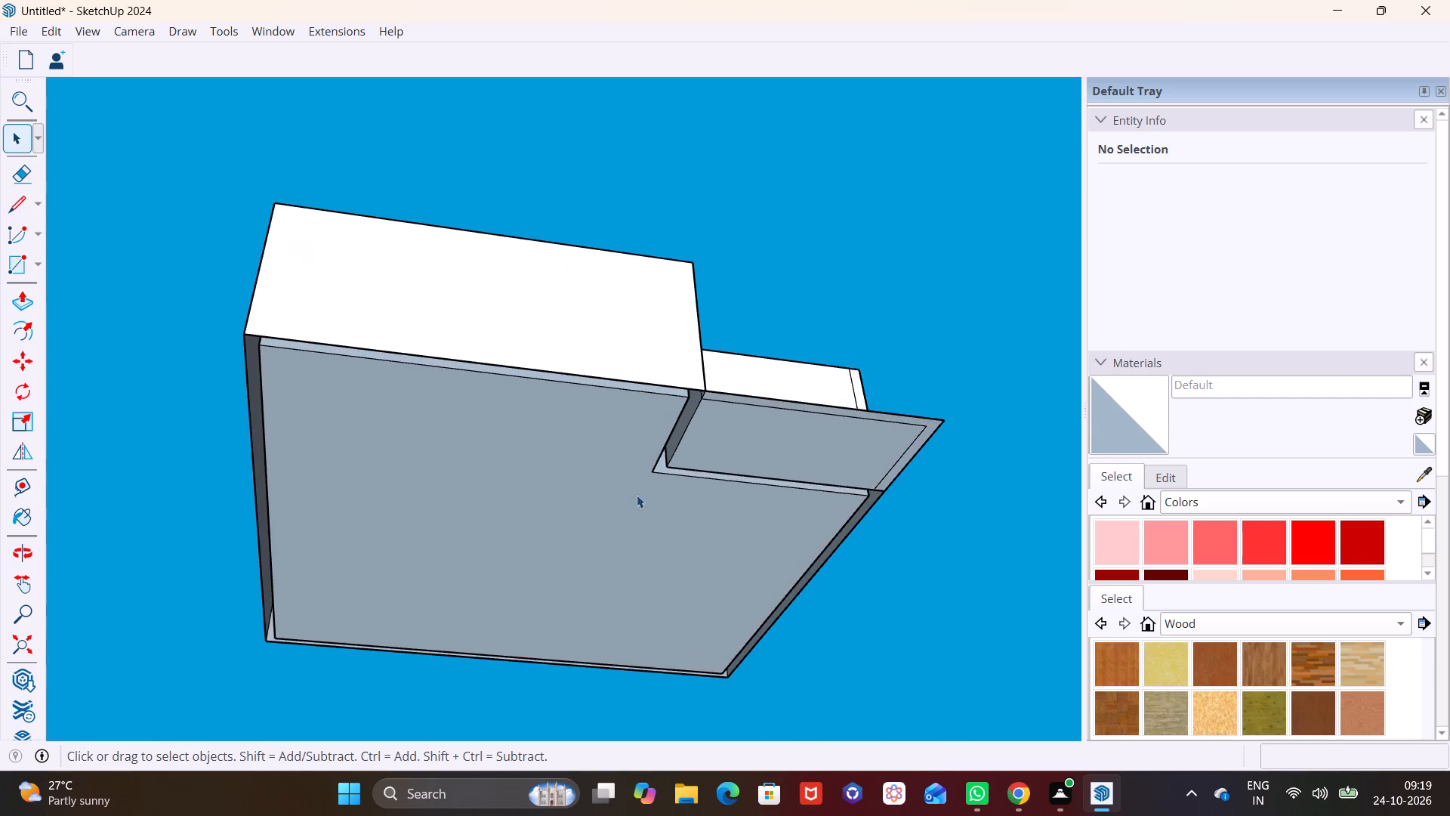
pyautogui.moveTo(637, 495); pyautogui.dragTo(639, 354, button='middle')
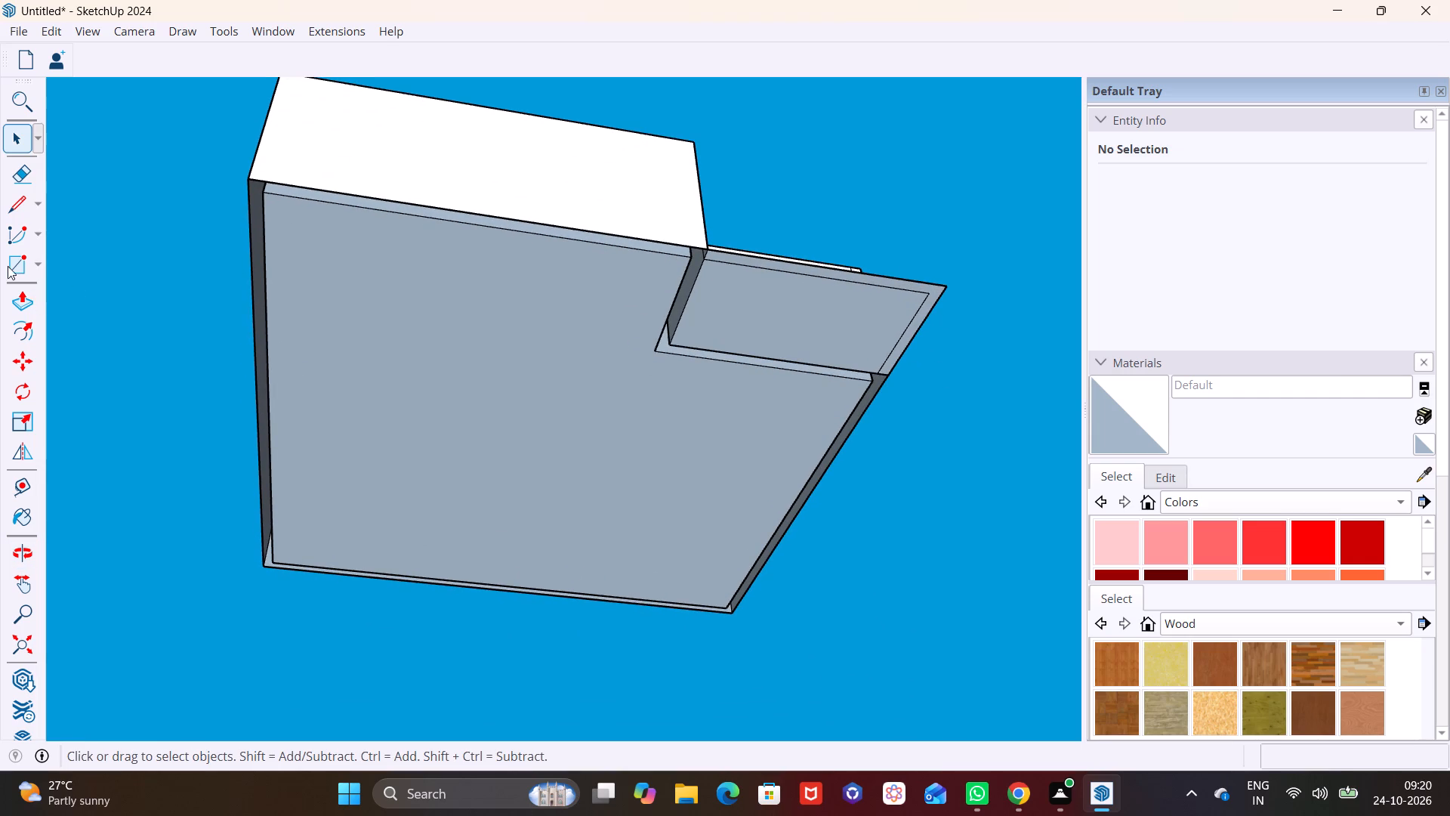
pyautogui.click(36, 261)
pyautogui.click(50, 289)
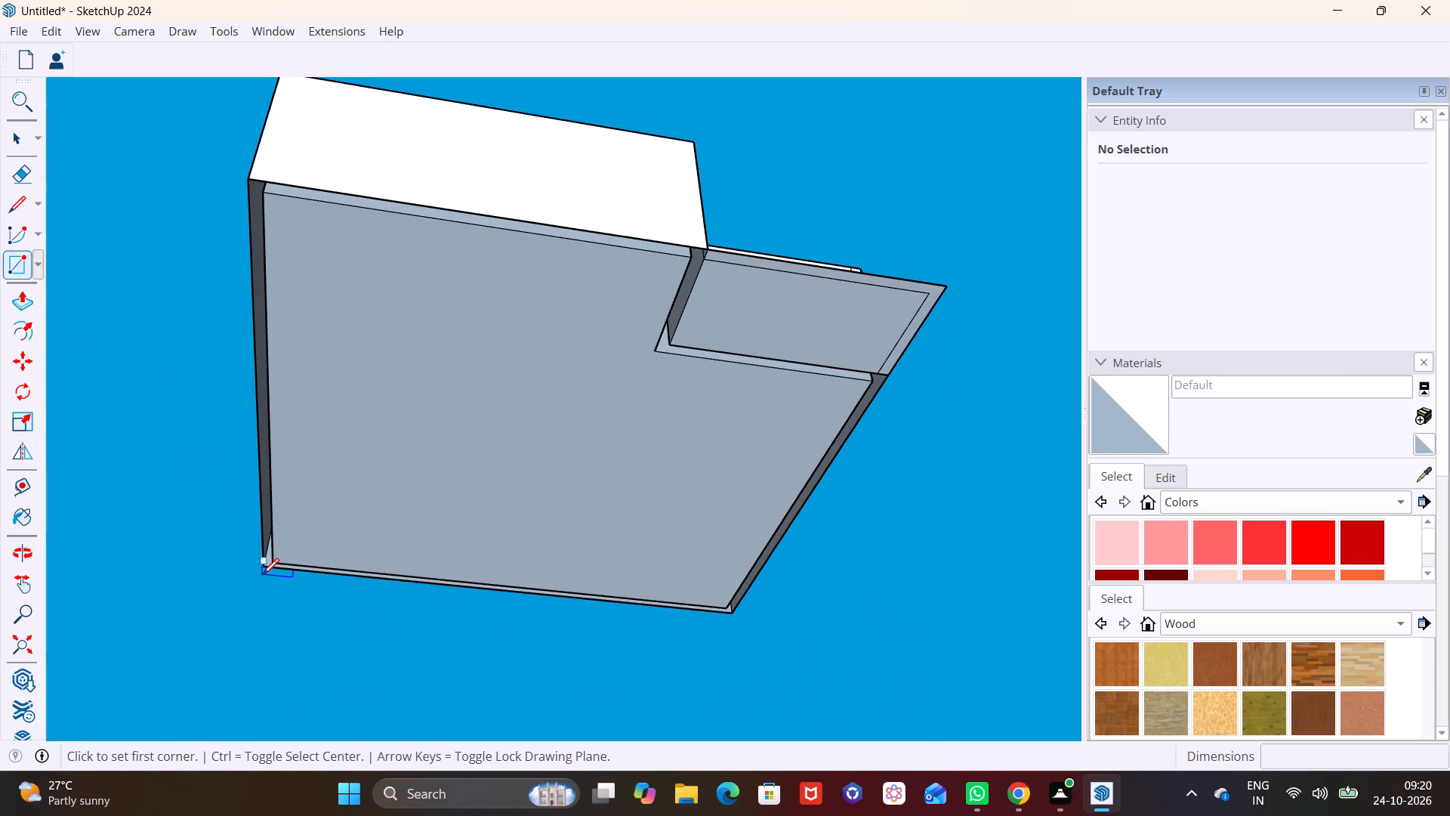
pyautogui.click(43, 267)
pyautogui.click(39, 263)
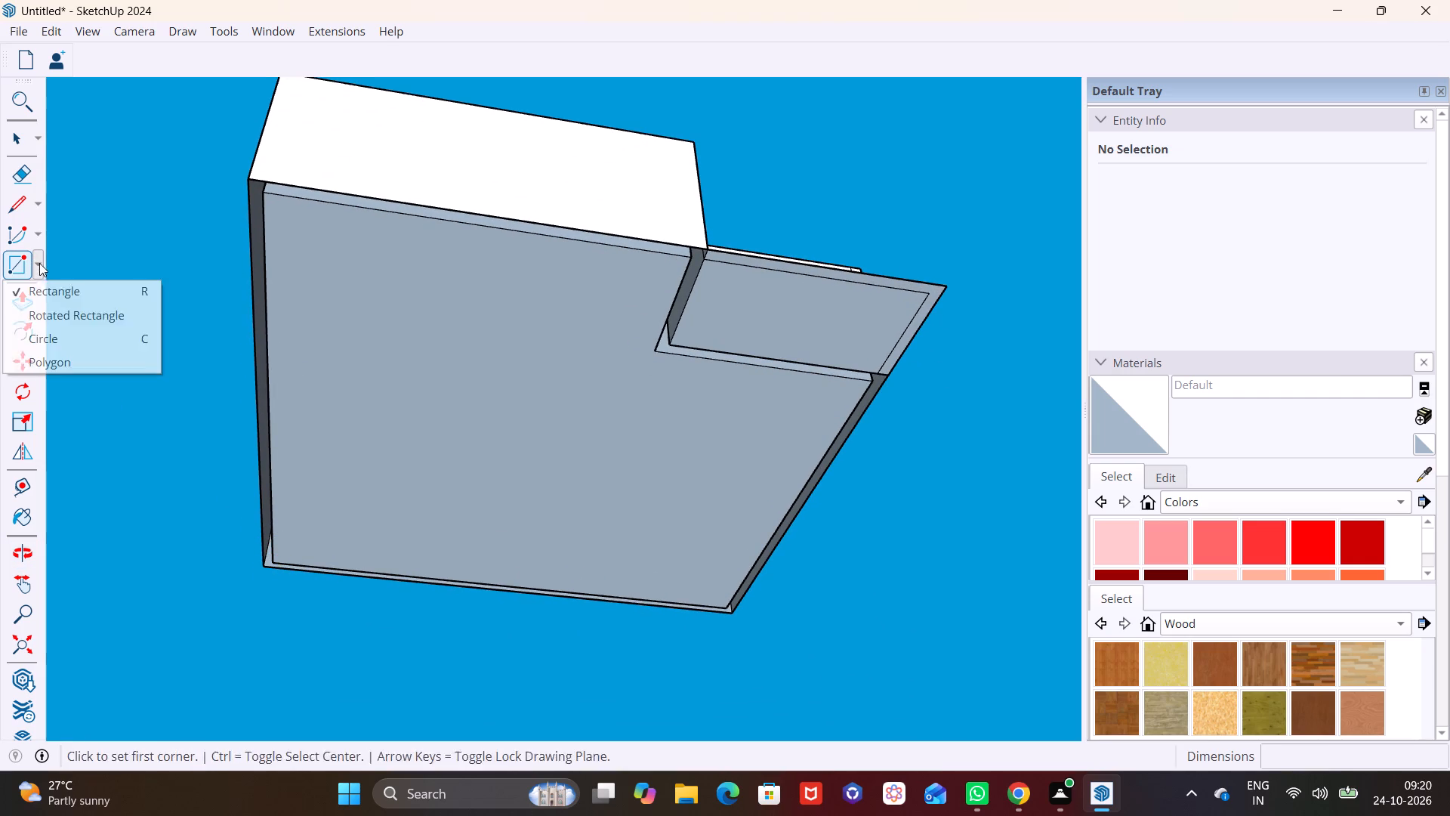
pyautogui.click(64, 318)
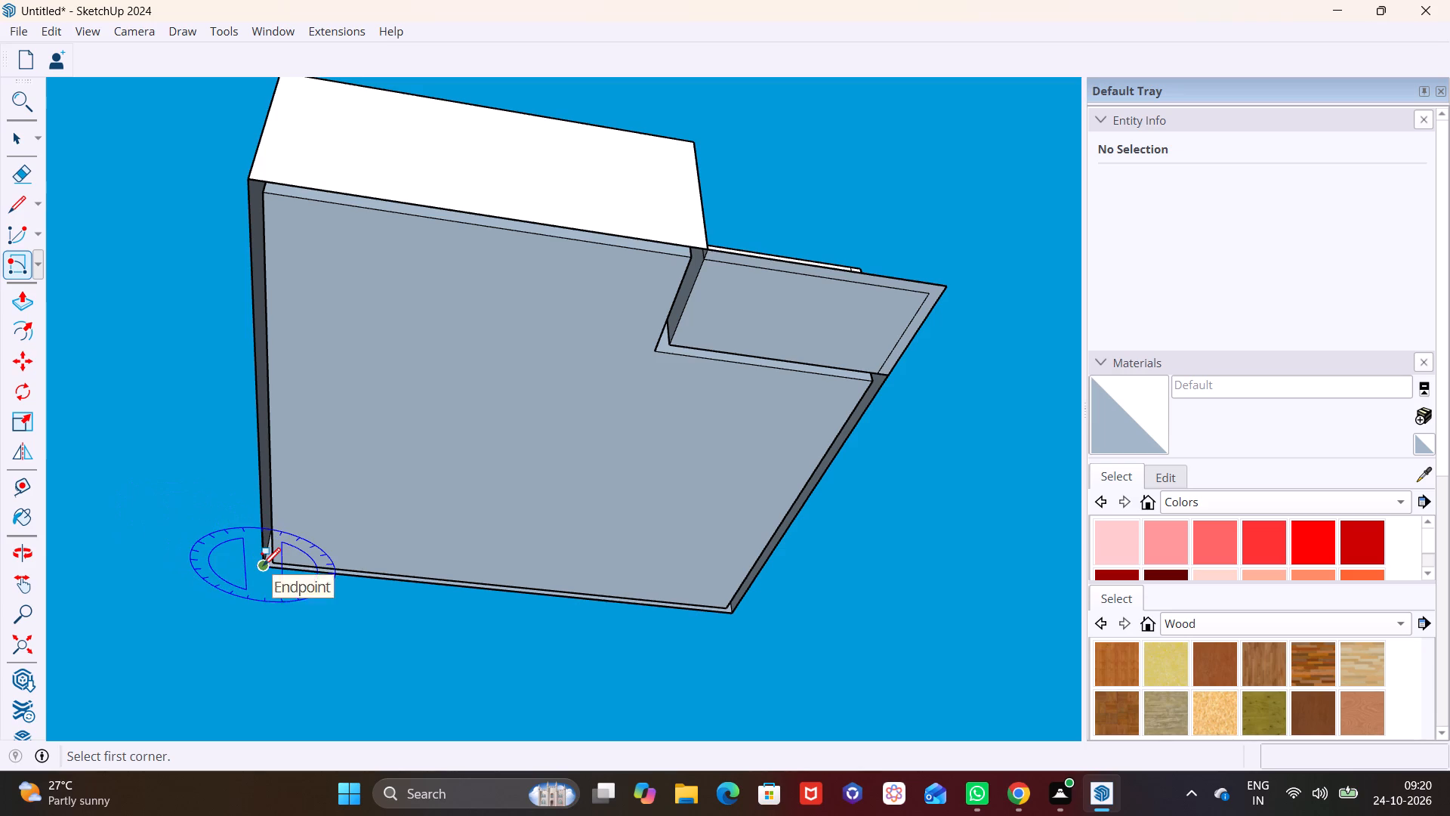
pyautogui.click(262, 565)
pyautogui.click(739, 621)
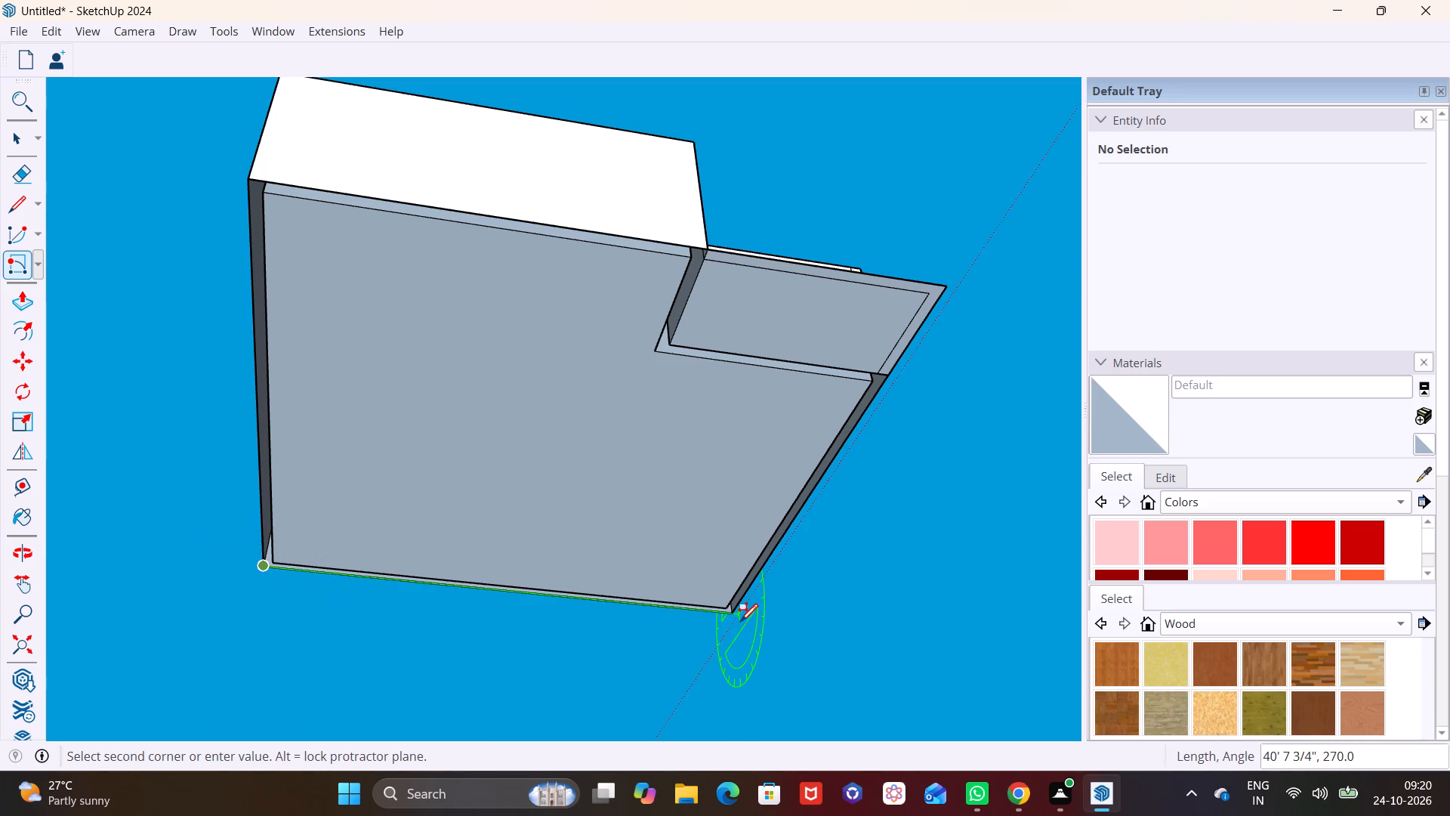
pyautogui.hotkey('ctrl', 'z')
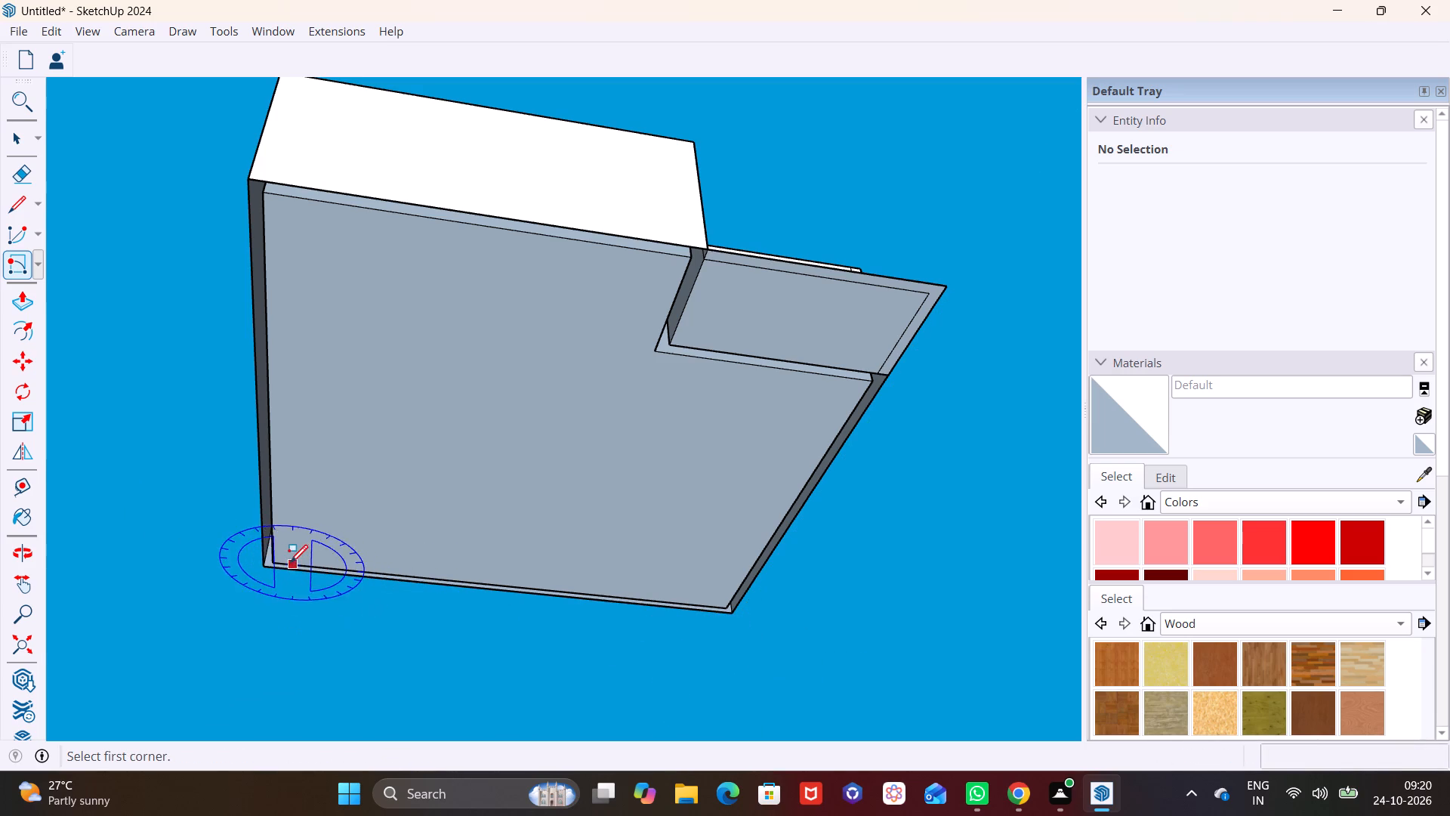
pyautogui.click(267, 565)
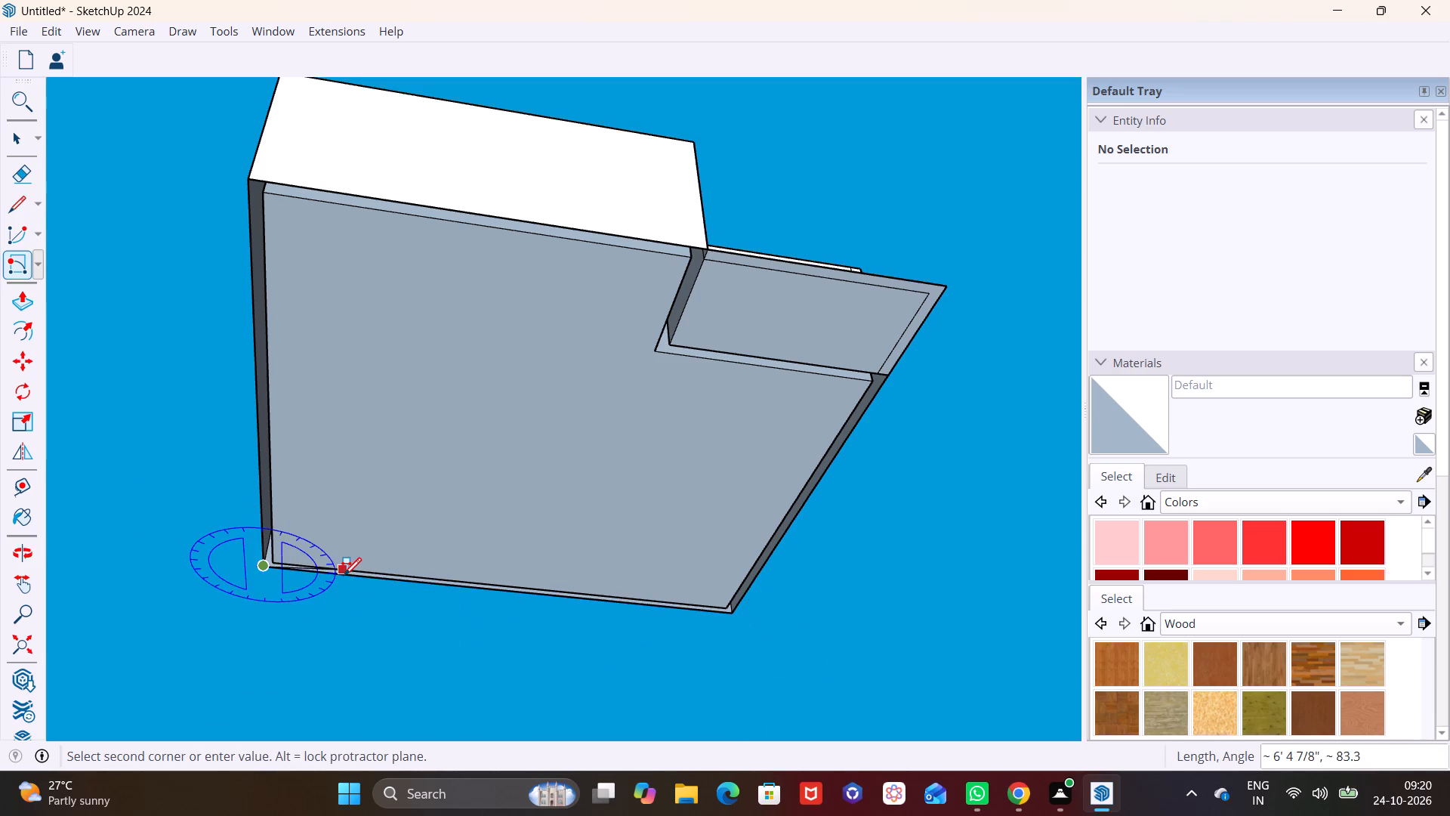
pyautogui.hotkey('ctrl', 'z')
# Draw a rotated rectangle along the base's 40' outer edge, extending vertically 1' below it.
pyautogui.scroll(2, 260, 555)
pyautogui.click(259, 571)
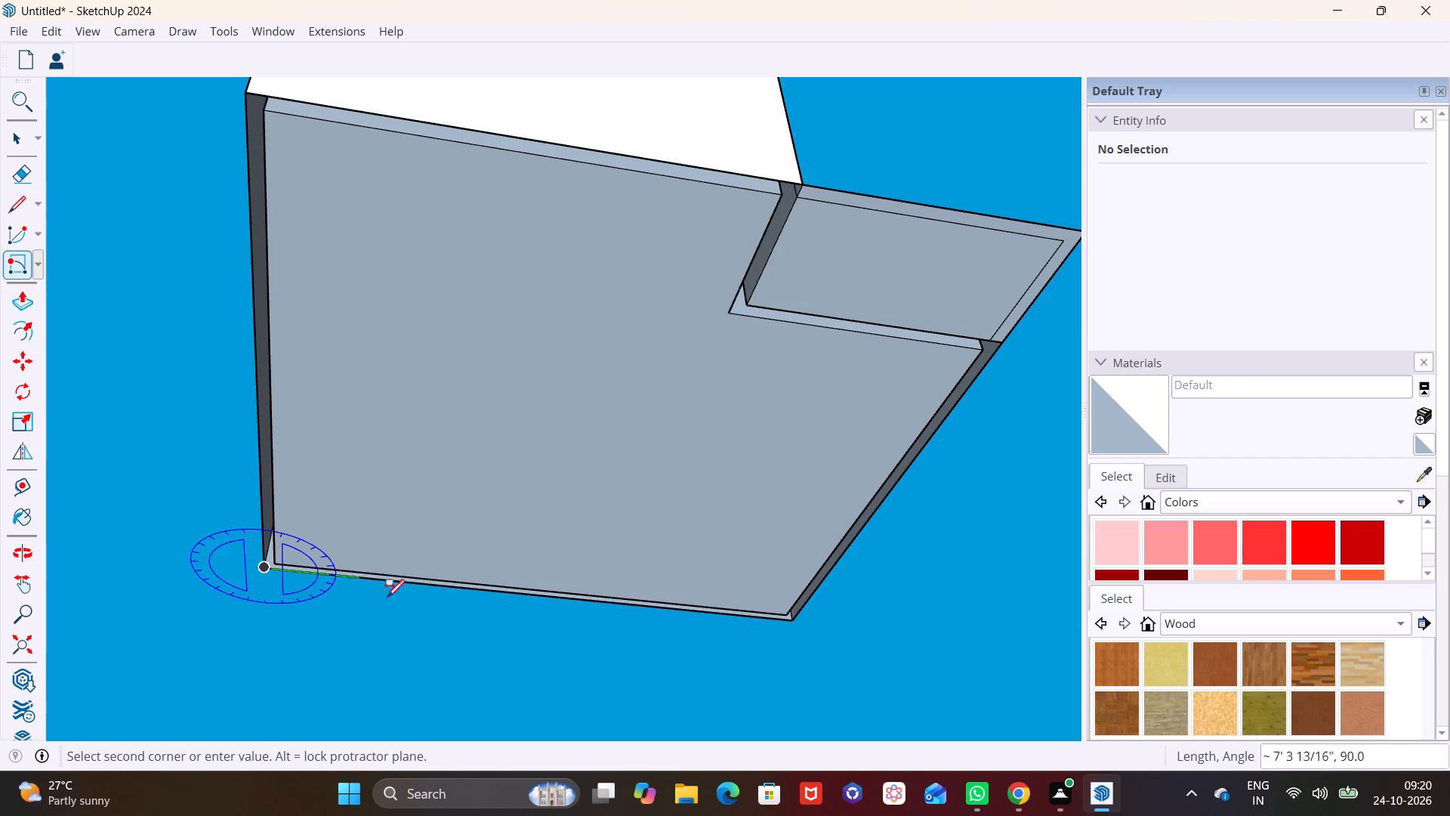
pyautogui.scroll(8, 854, 659)
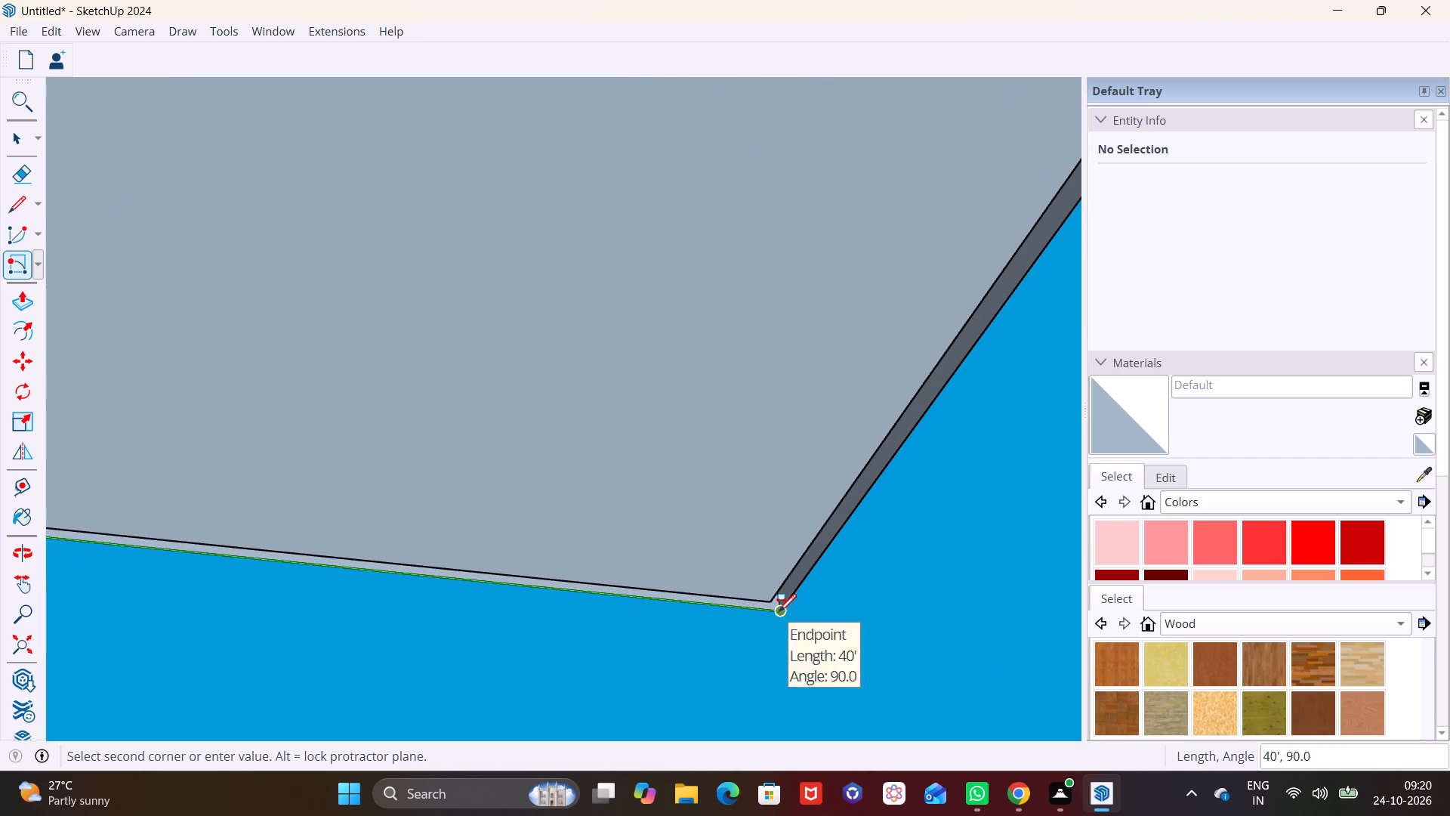
pyautogui.click(778, 611)
pyautogui.scroll(-14, 765, 629)
pyautogui.moveTo(705, 607); pyautogui.dragTo(705, 623, button='middle')
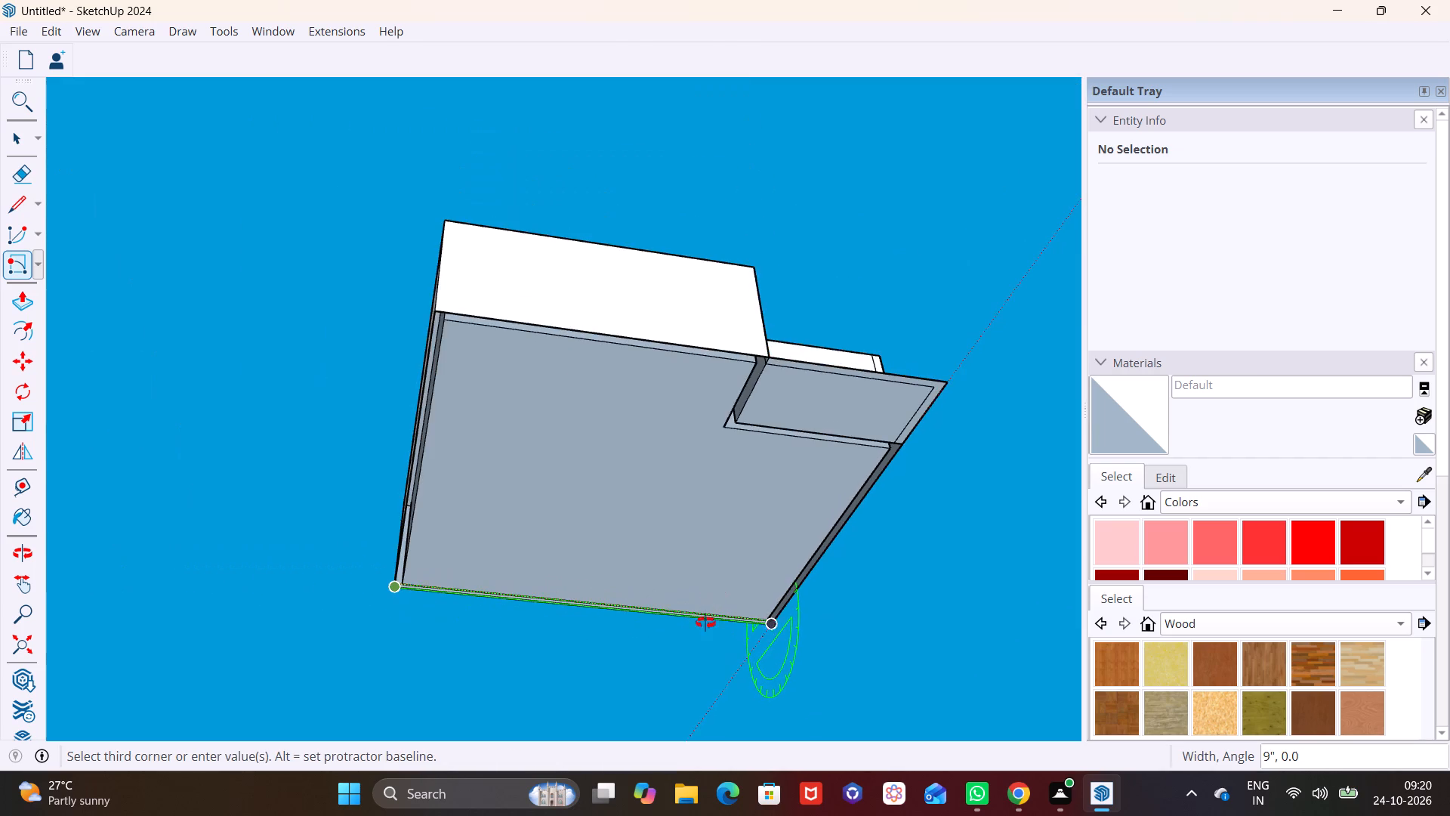
pyautogui.moveTo(705, 623); pyautogui.dragTo(935, 759, button='middle')
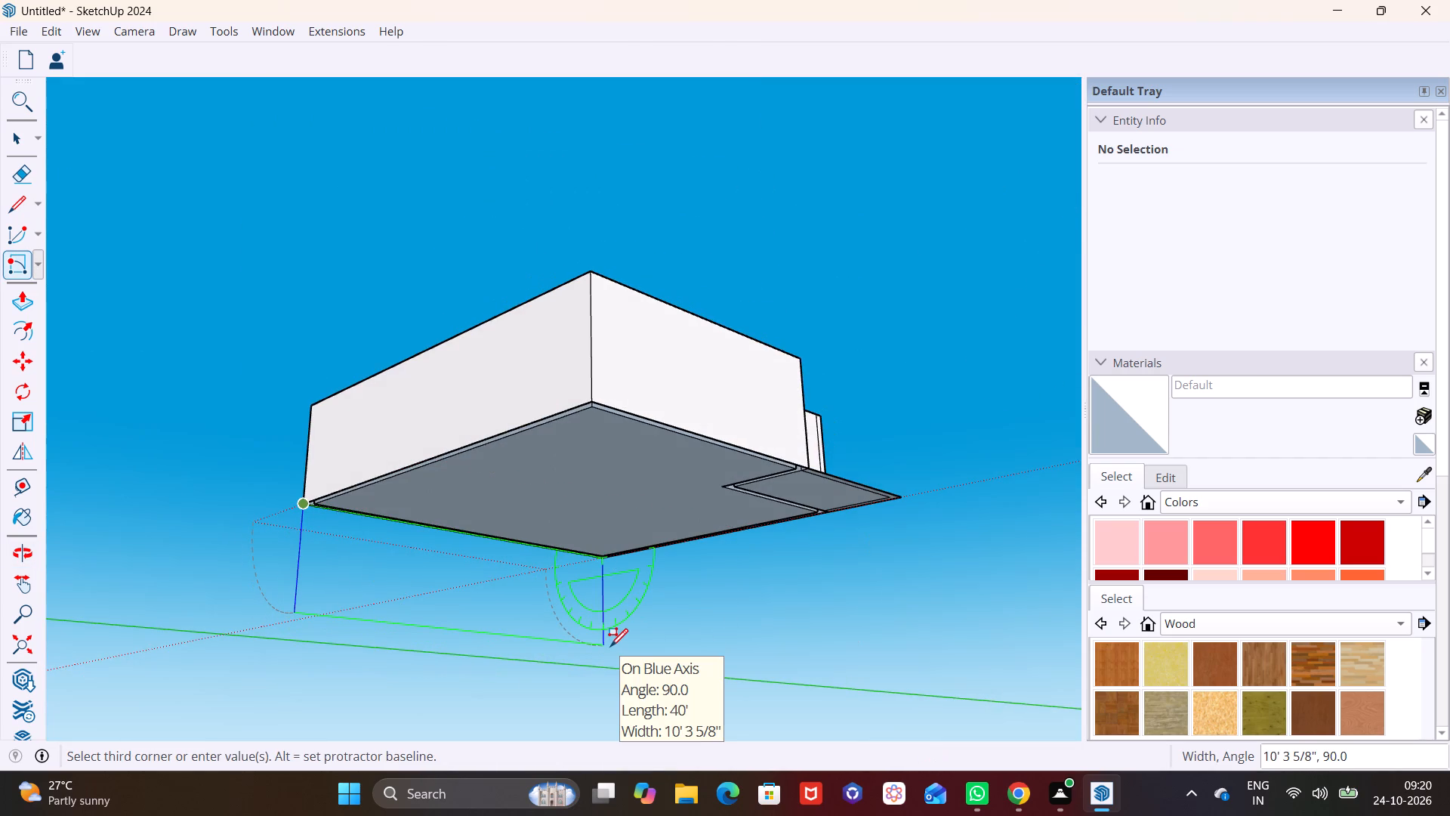
pyautogui.write("1'")
pyautogui.press('Return')
pyautogui.press('space')
# Make the 1' high rectangle below the base edge, together with its edges, into a group.
pyautogui.scroll(2, 511, 558)
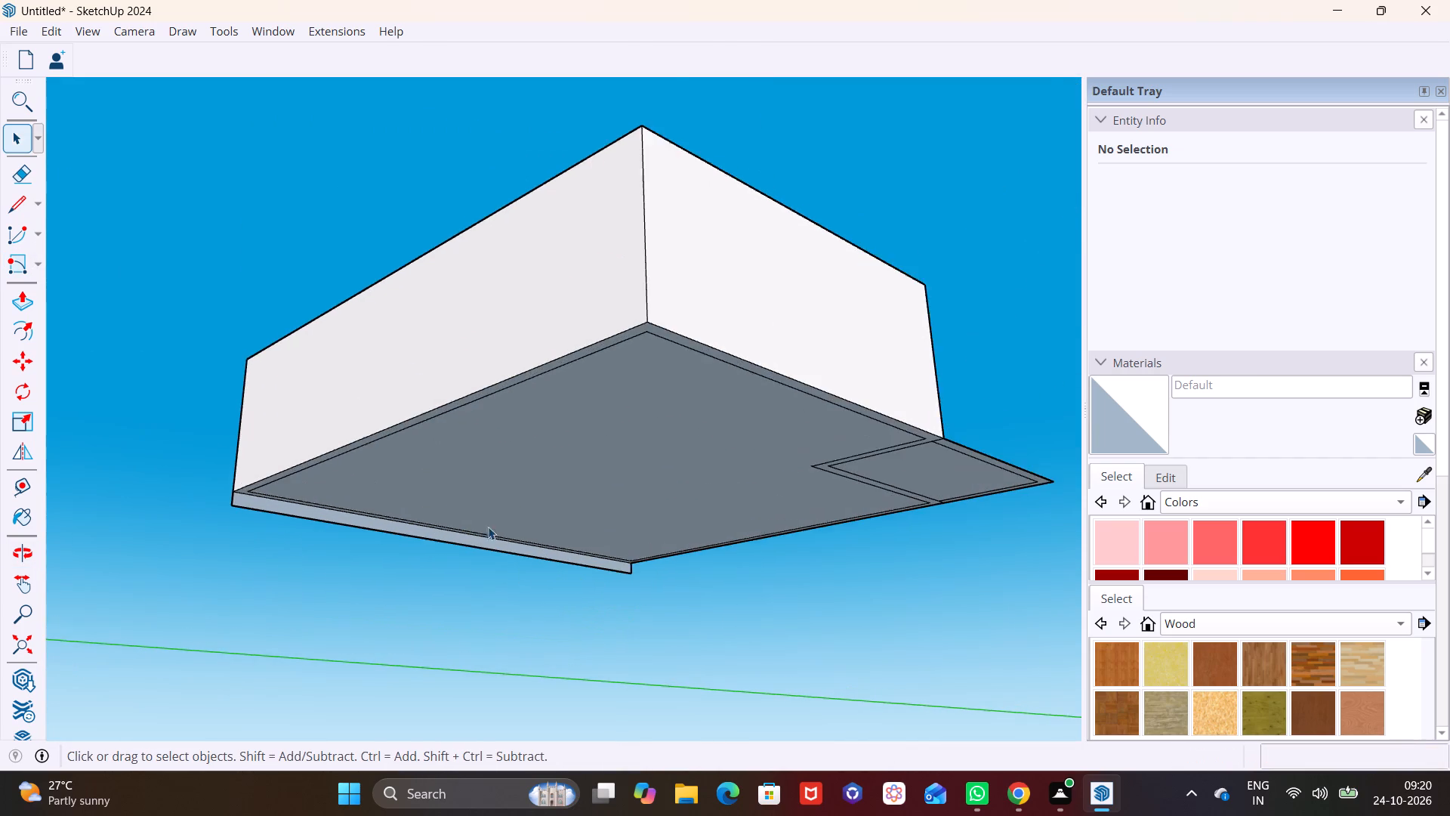
pyautogui.scroll(5, 488, 527)
pyautogui.doubleClick(400, 547)
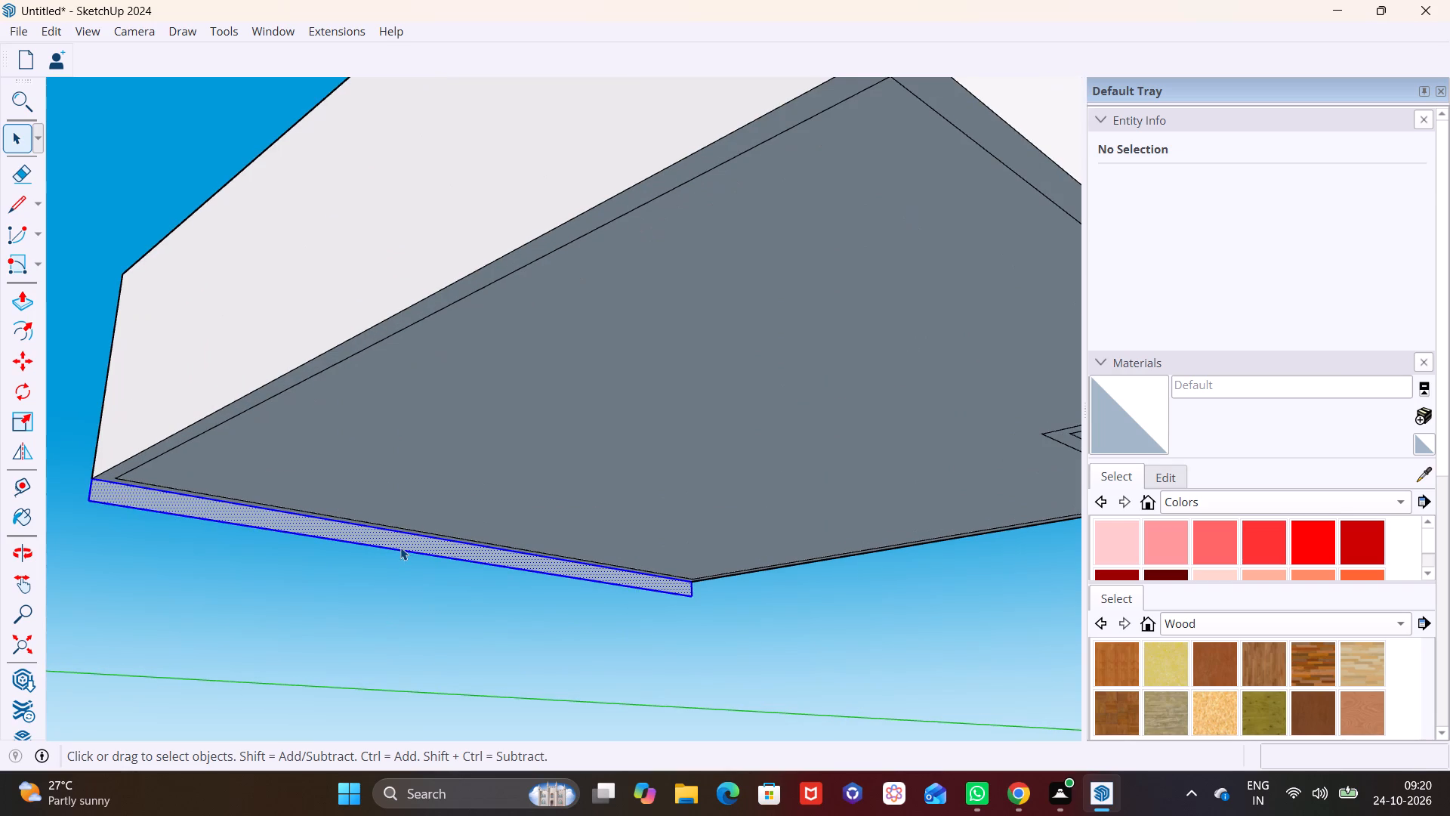
pyautogui.rightClick(400, 547)
pyautogui.click(473, 413)
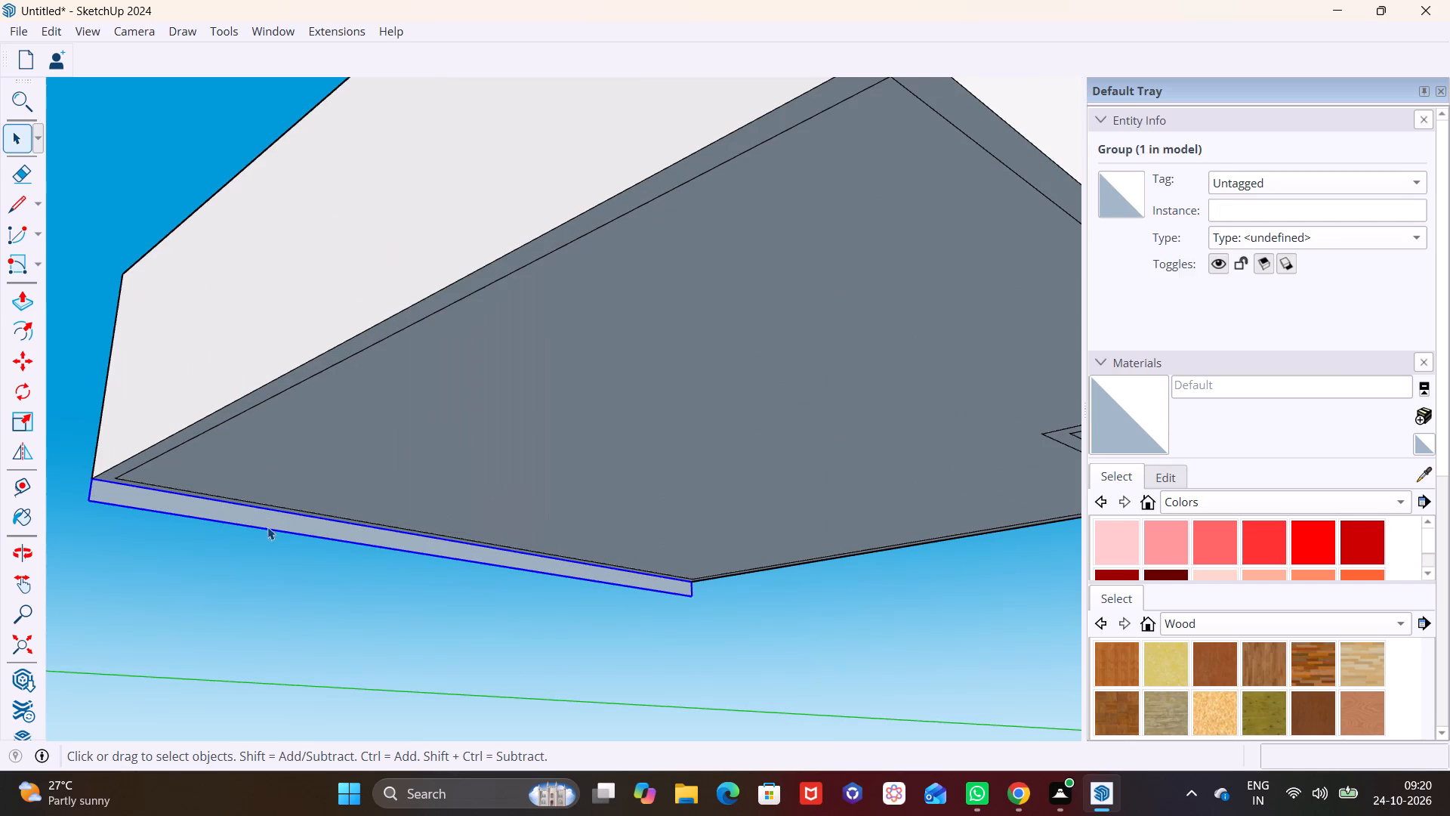
# Inside the group, Push/Pull the strip's face across to the opposite outer edge, forming a slab under the whole base.
pyautogui.tripleClick(268, 518)
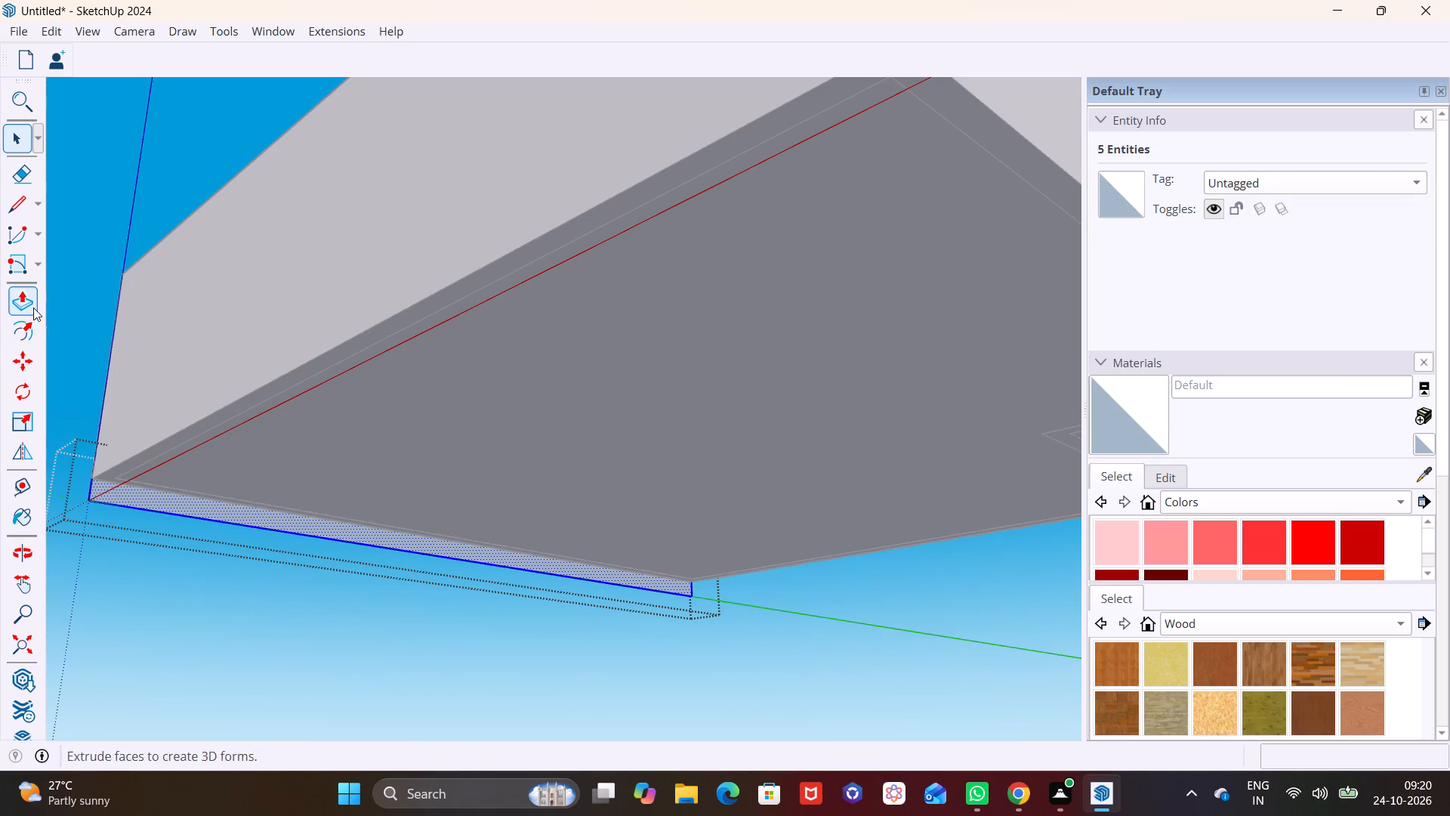
pyautogui.click(33, 308)
pyautogui.click(143, 496)
pyautogui.scroll(-8, 588, 422)
pyautogui.moveTo(630, 406); pyautogui.dragTo(598, 431, button='middle')
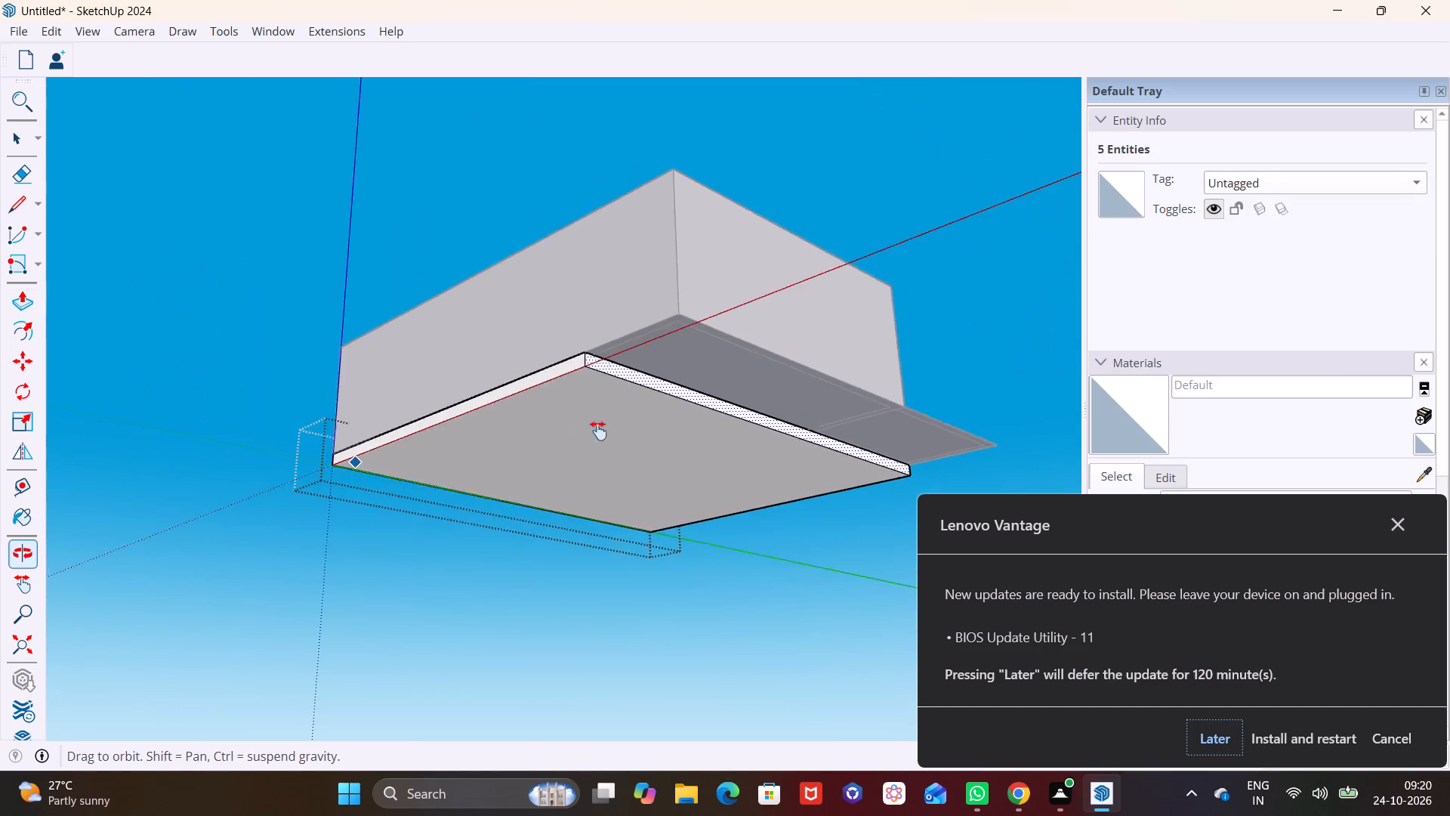
pyautogui.moveTo(598, 431); pyautogui.dragTo(366, 584, button='middle')
pyautogui.click(361, 500)
pyautogui.moveTo(603, 532); pyautogui.dragTo(437, 698, button='middle')
pyautogui.scroll(-3, 453, 625)
pyautogui.press('space')
pyautogui.click(764, 561)
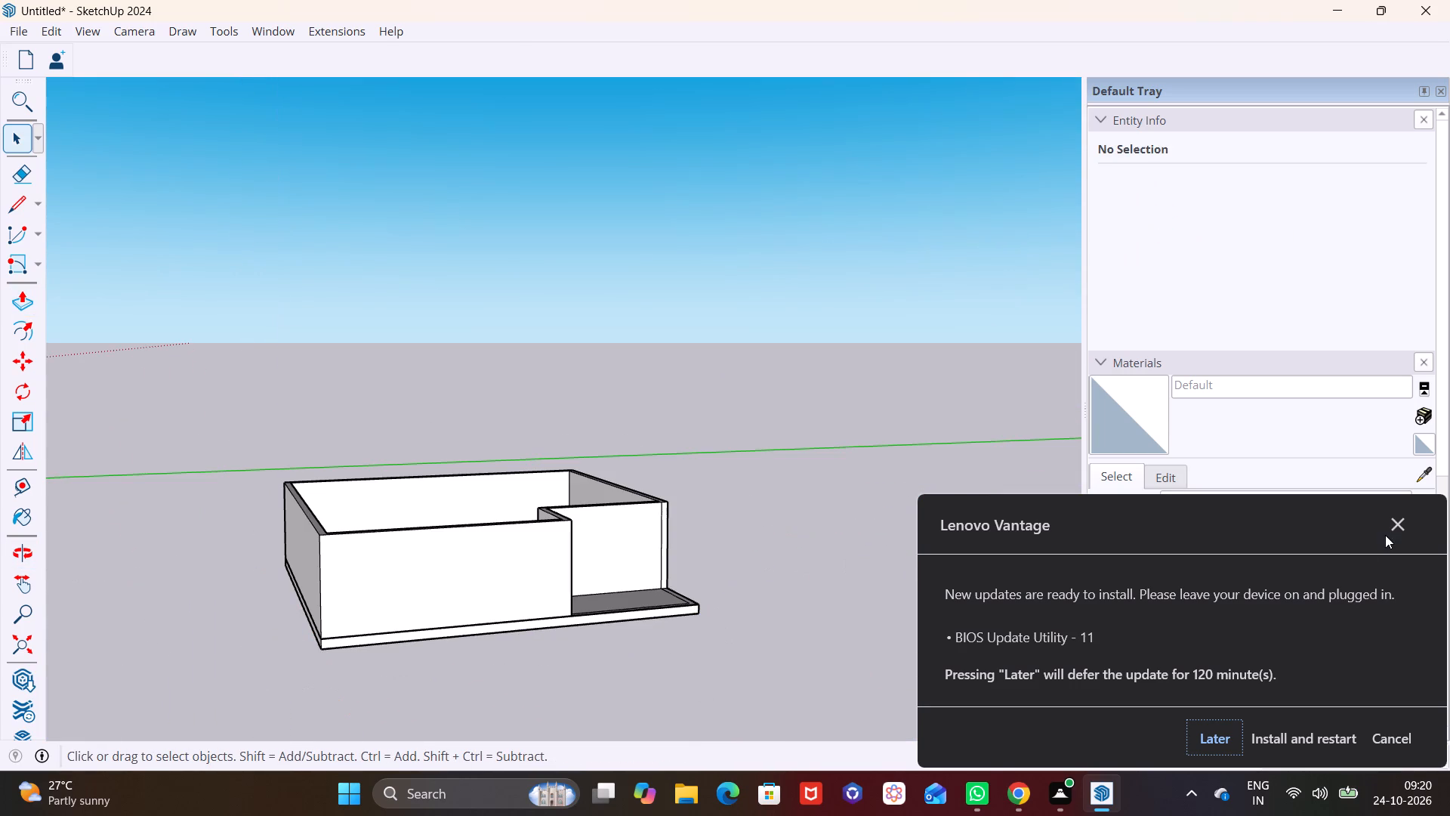
# Defer the Lenovo Vantage BIOS update.
pyautogui.click(1229, 740)
# Examine the walls, the open corner area and the base slab from several sides.
pyautogui.moveTo(582, 576); pyautogui.dragTo(455, 592, button='middle')
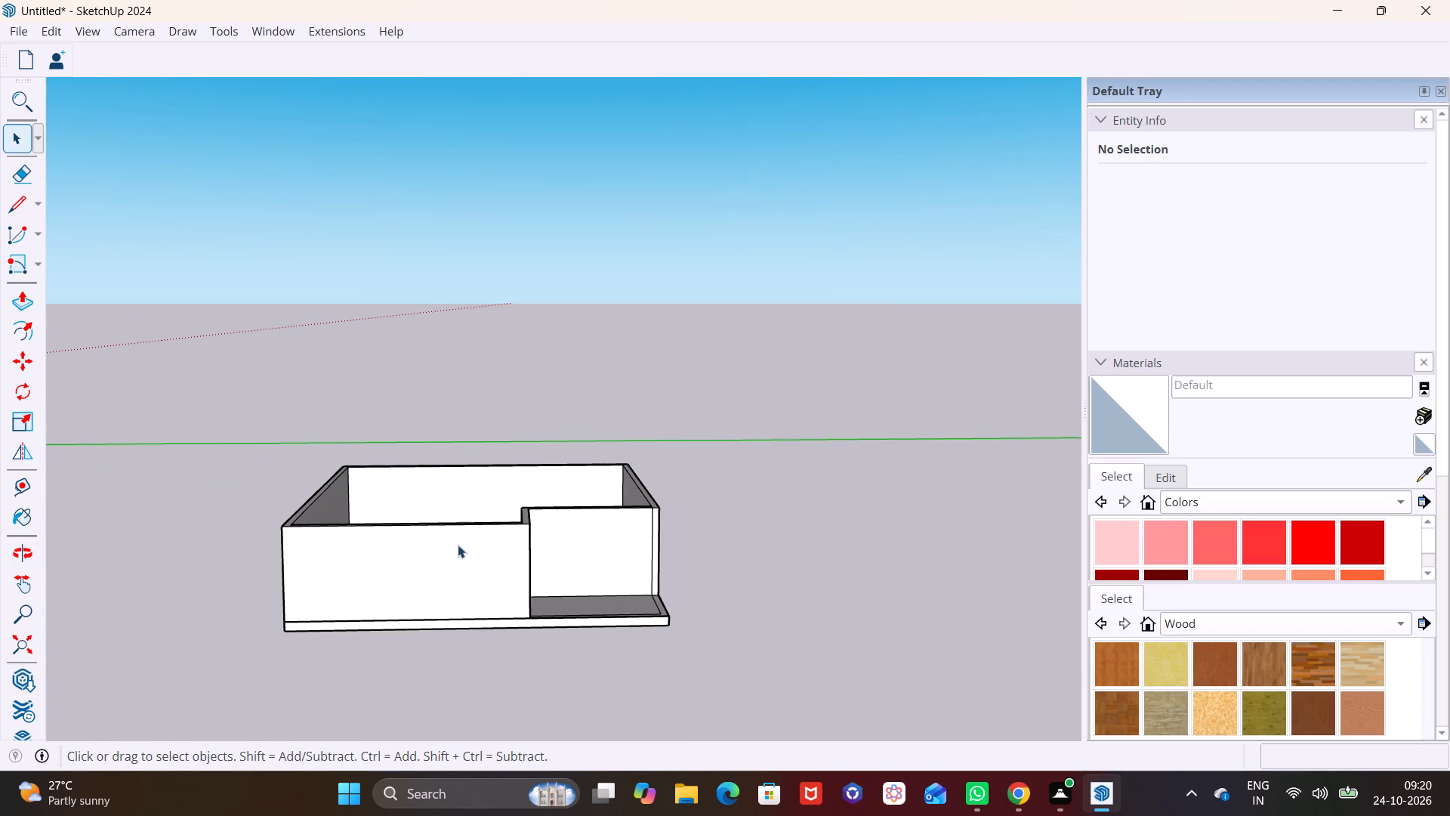
pyautogui.middleClick(483, 507)
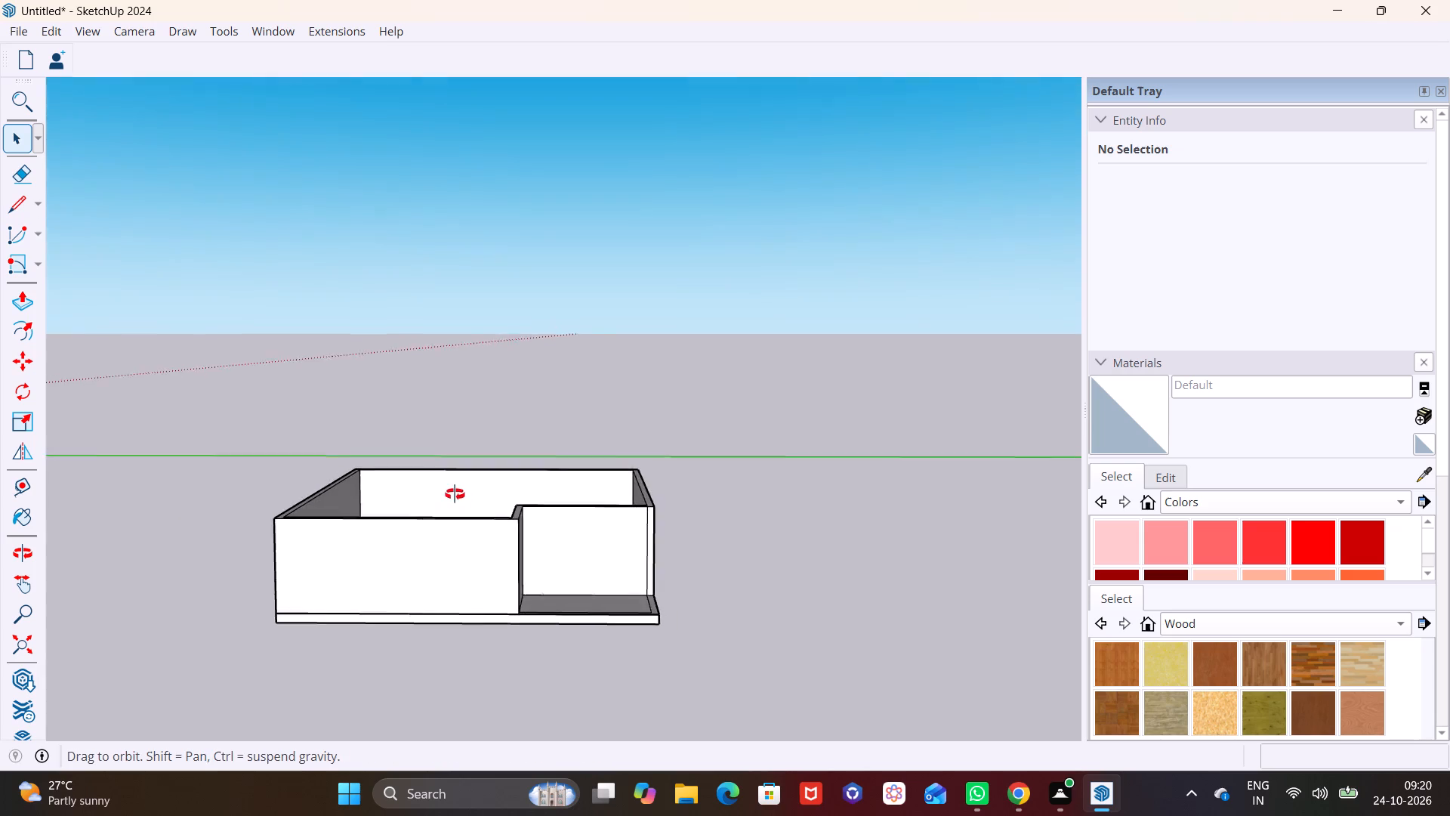
pyautogui.scroll(1, 464, 499)
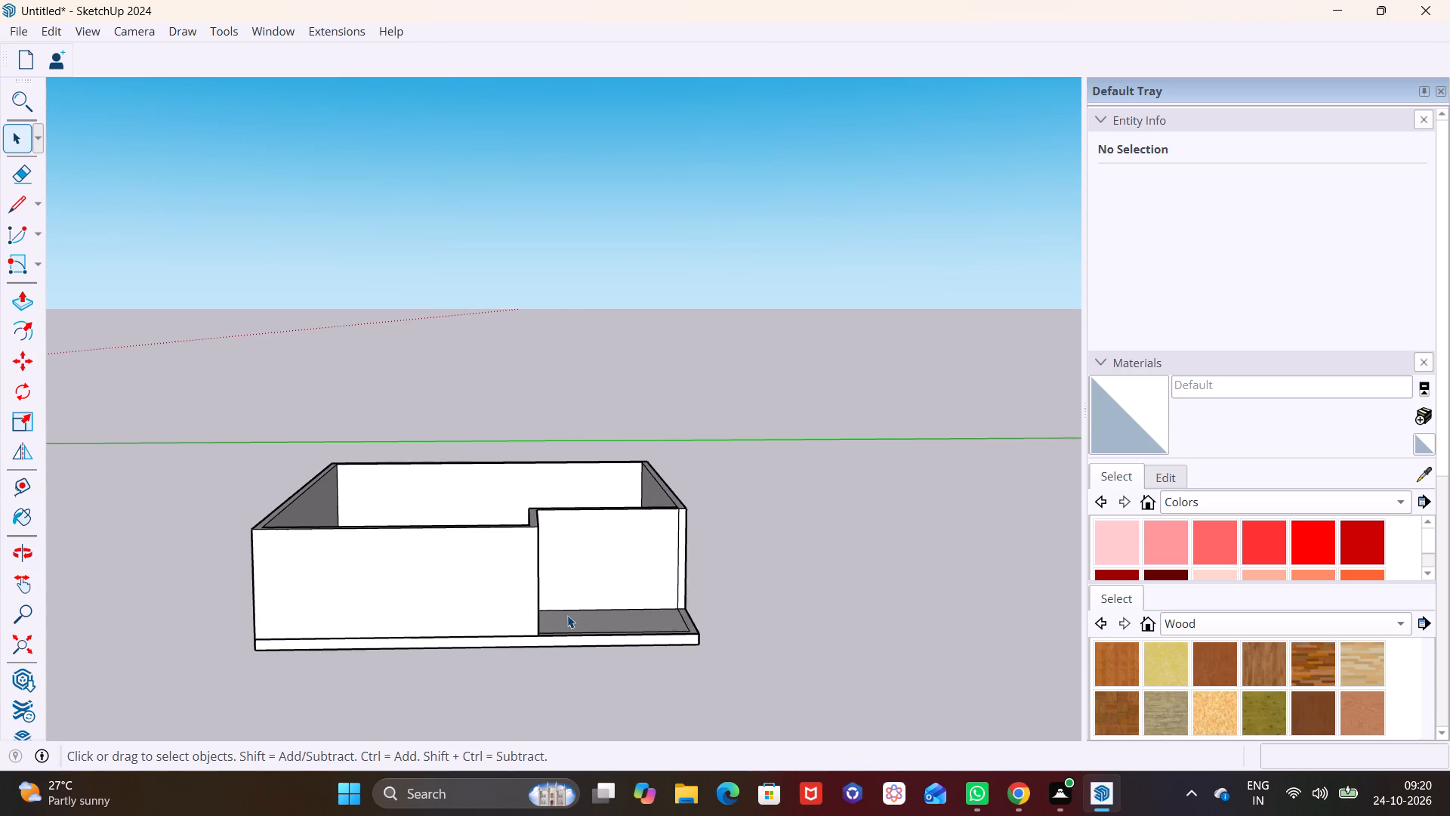
pyautogui.scroll(4, 578, 618)
pyautogui.moveTo(505, 592); pyautogui.dragTo(600, 611, button='middle')
pyautogui.scroll(1, 598, 610)
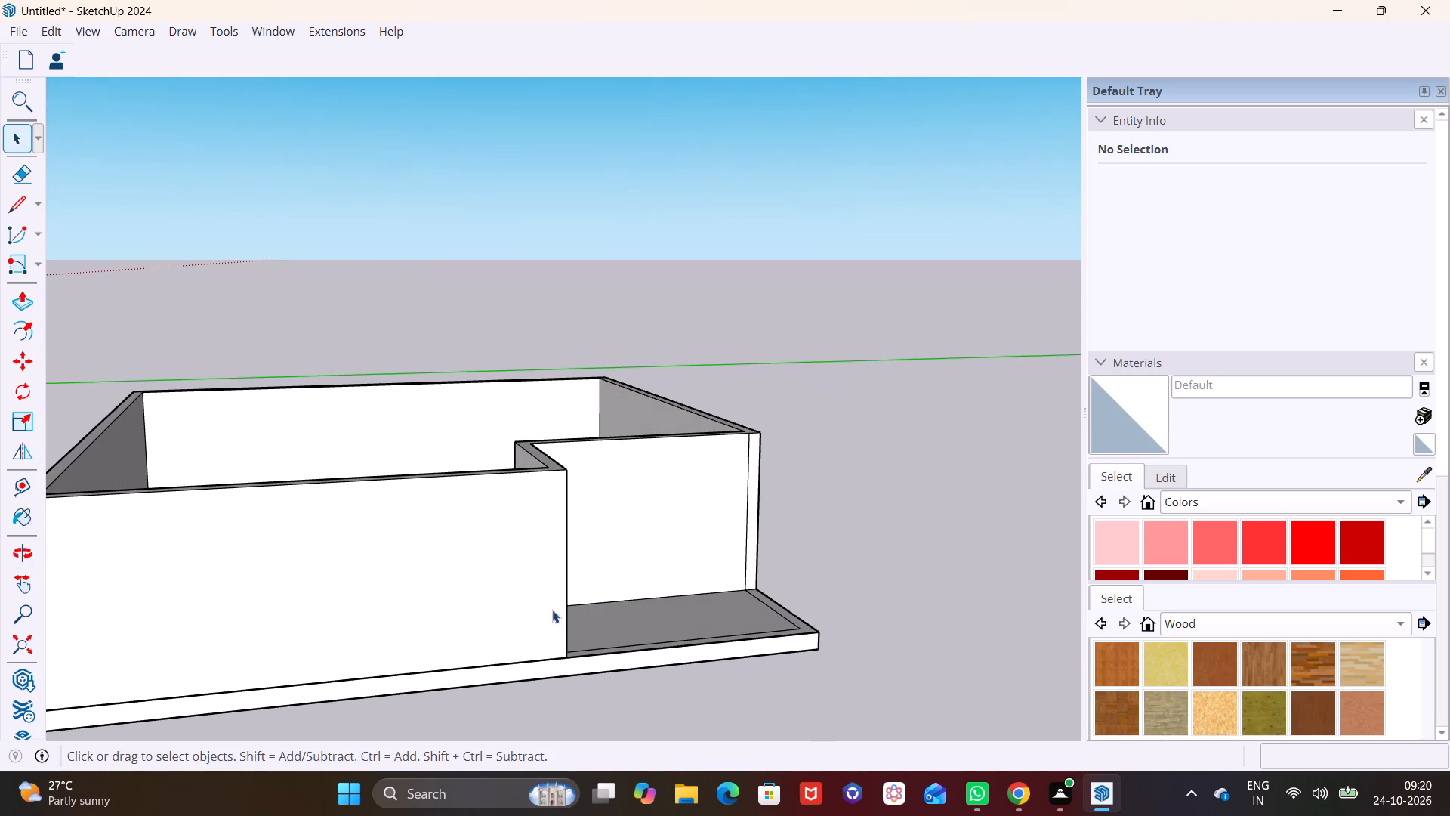
pyautogui.moveTo(474, 577); pyautogui.dragTo(591, 579, button='middle')
pyautogui.scroll(-3, 596, 573)
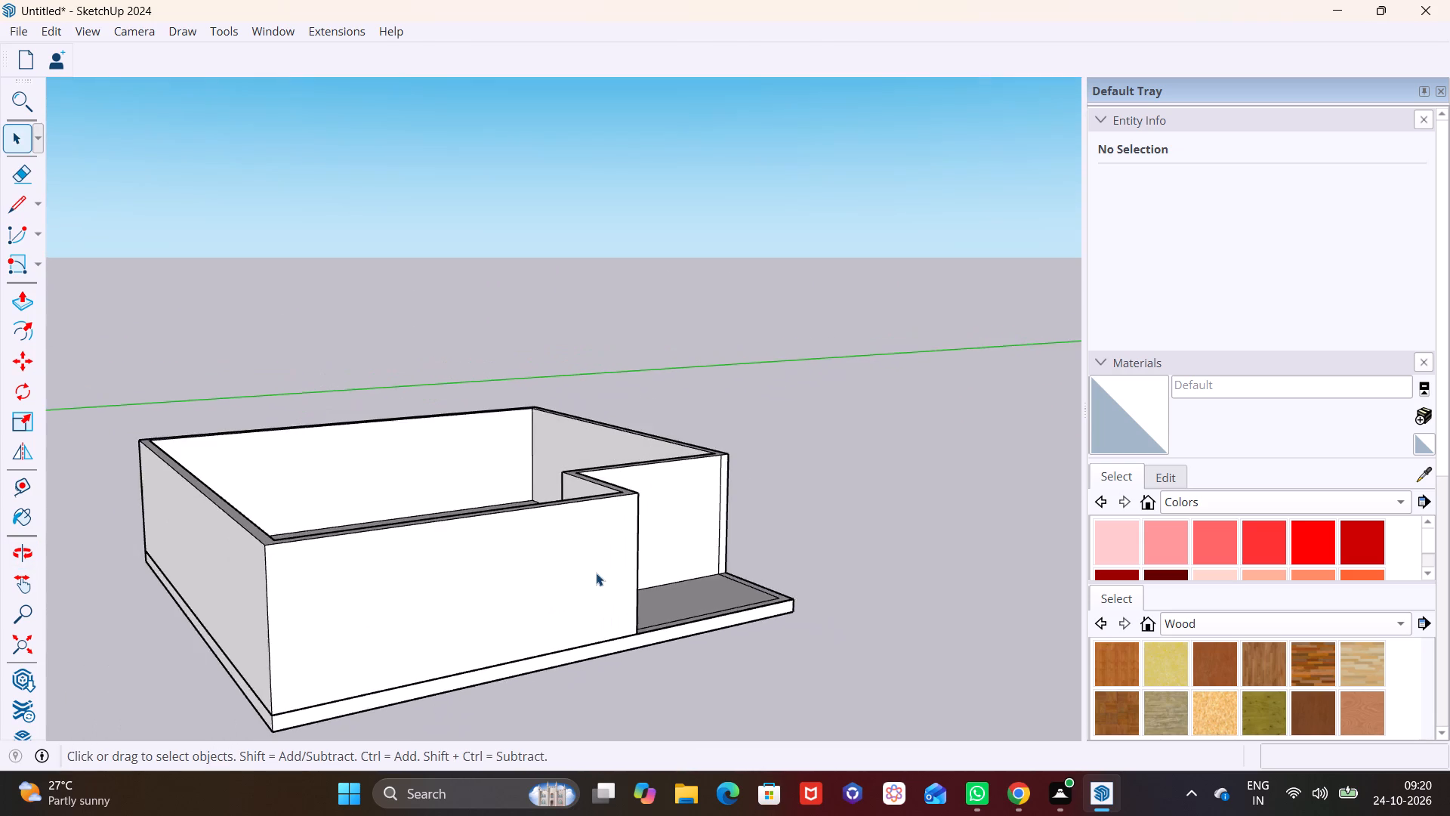
pyautogui.scroll(-2, 596, 573)
pyautogui.moveTo(637, 556); pyautogui.dragTo(449, 659, button='middle')
pyautogui.scroll(-8, 494, 610)
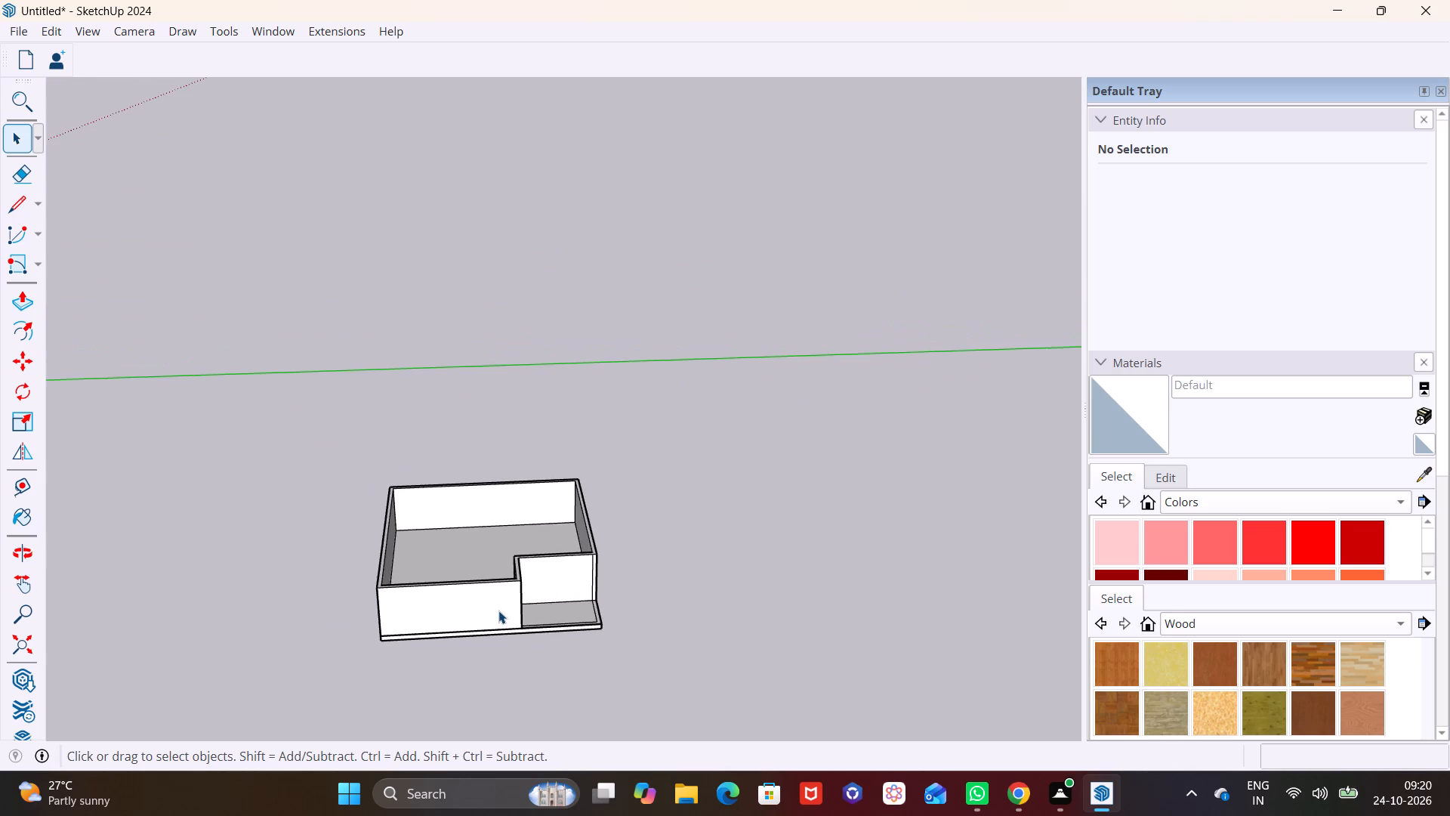
# Copy the whole storey with its slab upward, setting the slab's bottom corner on the first storey's top wall corner.
pyautogui.scroll(1, 501, 603)
pyautogui.moveTo(501, 603); pyautogui.dragTo(484, 678, button='middle')
pyautogui.scroll(-1, 484, 678)
pyautogui.keyDown('shift'); pyautogui.moveTo(467, 615); pyautogui.dragTo(442, 573, button='middle'); pyautogui.keyUp('shift')
pyautogui.moveTo(443, 578); pyautogui.dragTo(434, 626, button='middle')
pyautogui.moveTo(222, 347); pyautogui.dragTo(640, 641)
pyautogui.press('m')
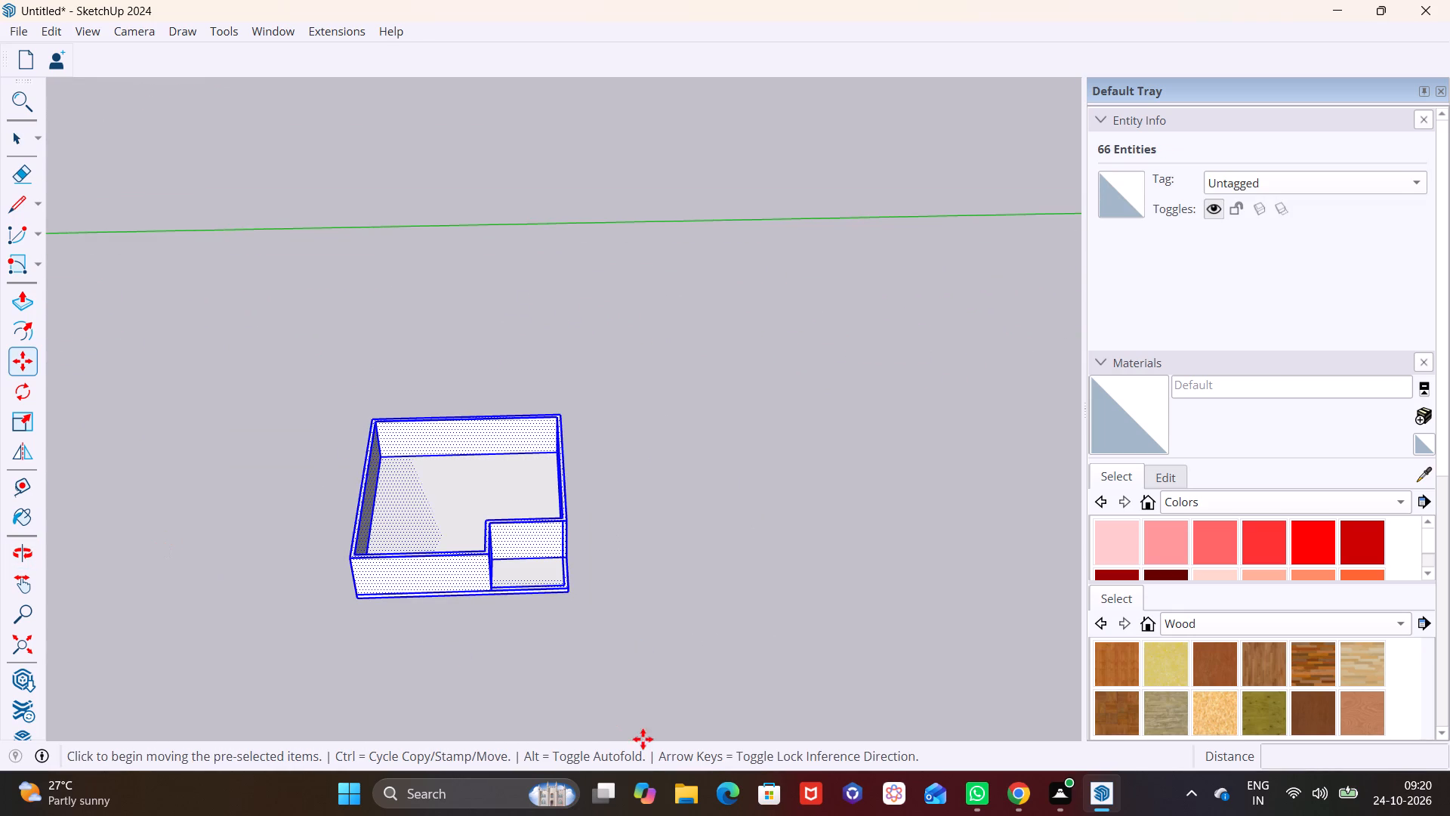
pyautogui.scroll(2, 659, 712)
pyautogui.keyDown('shift'); pyautogui.moveTo(445, 571); pyautogui.dragTo(610, 663, button='middle'); pyautogui.keyUp('shift')
pyautogui.scroll(7, 515, 667)
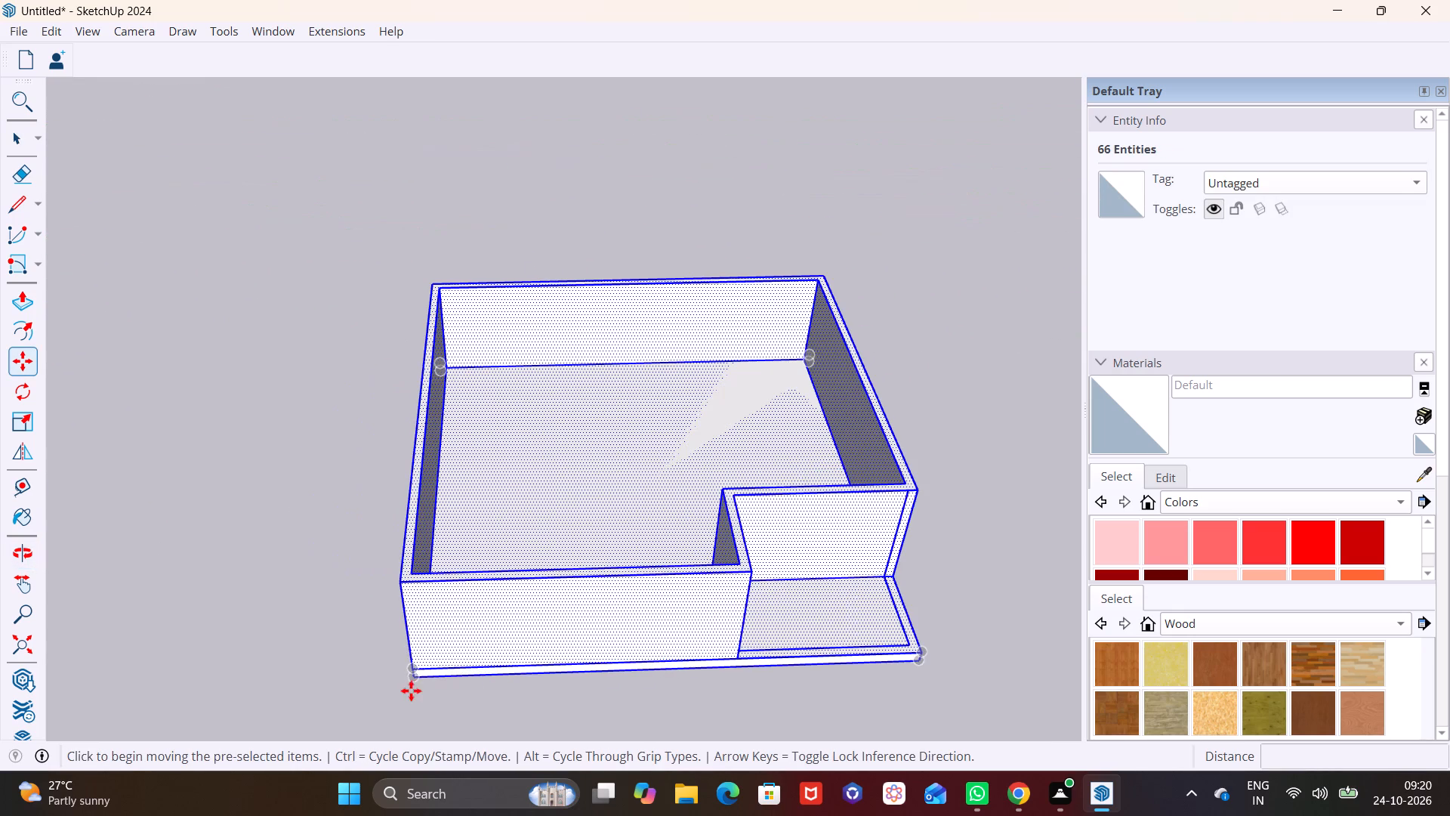
pyautogui.click(414, 678)
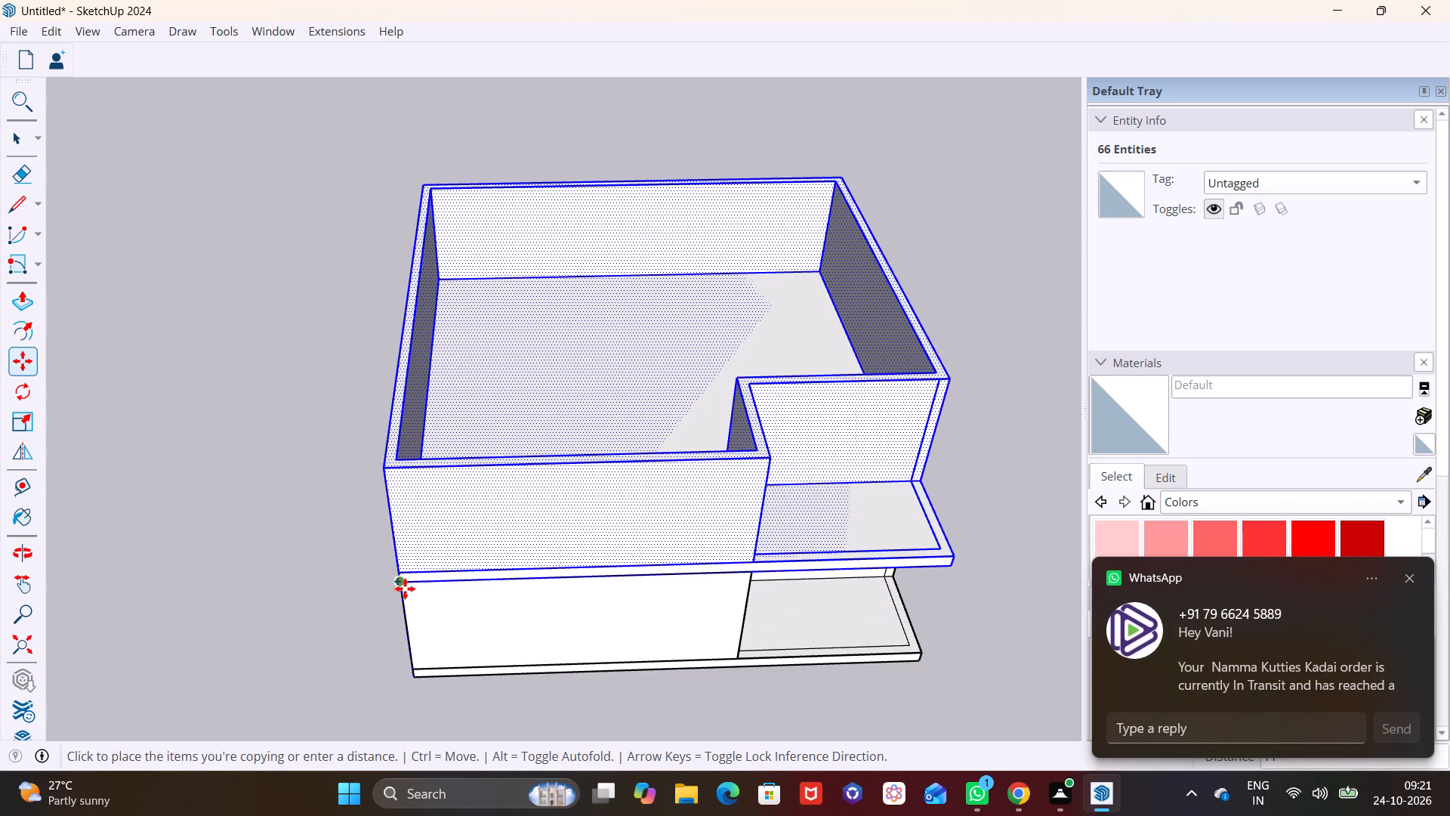
pyautogui.click(405, 587)
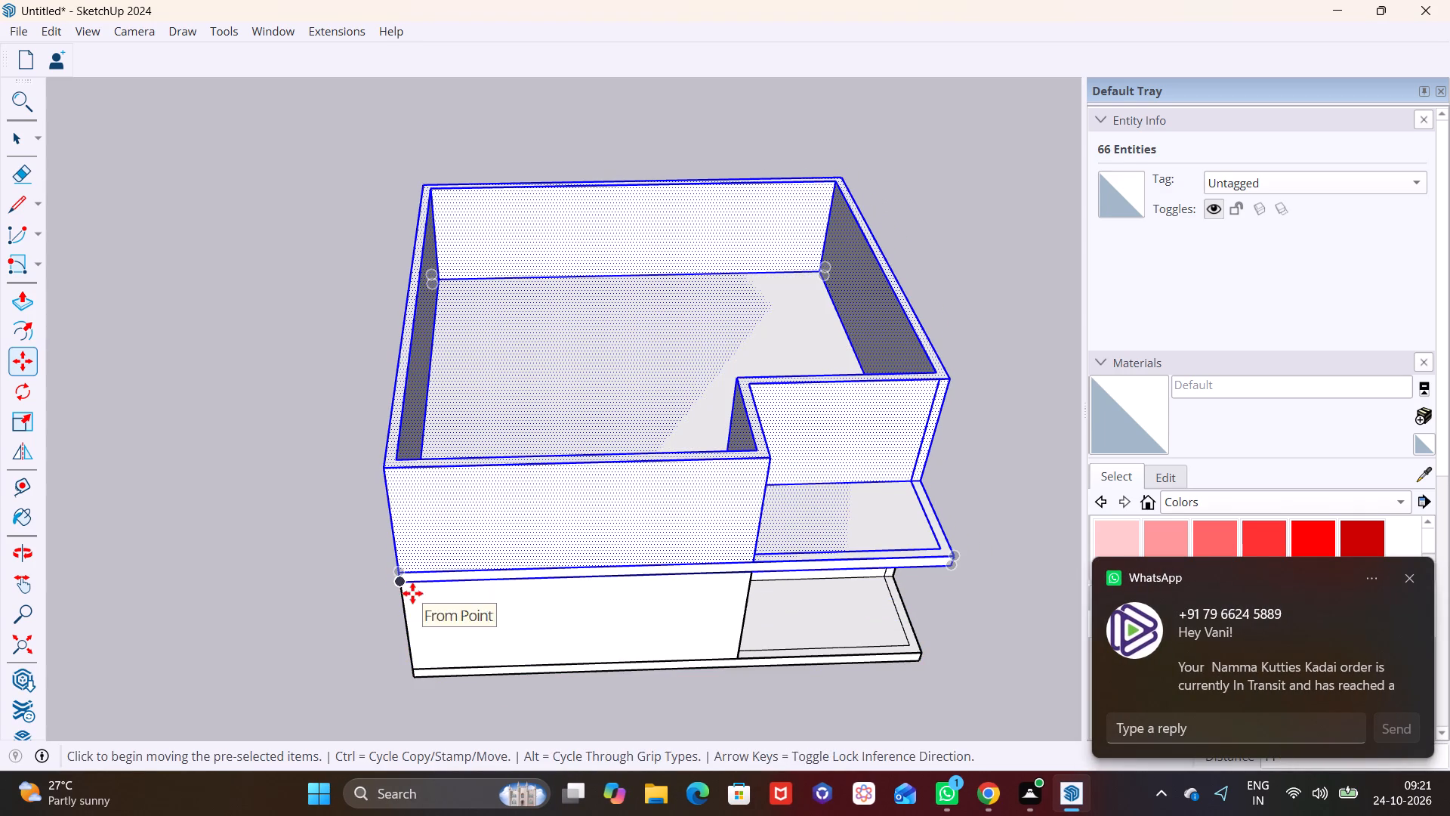
# Copy the selected storey upward once more, setting its slab's bottom corner on the second storey's top wall corner.
pyautogui.click(398, 583)
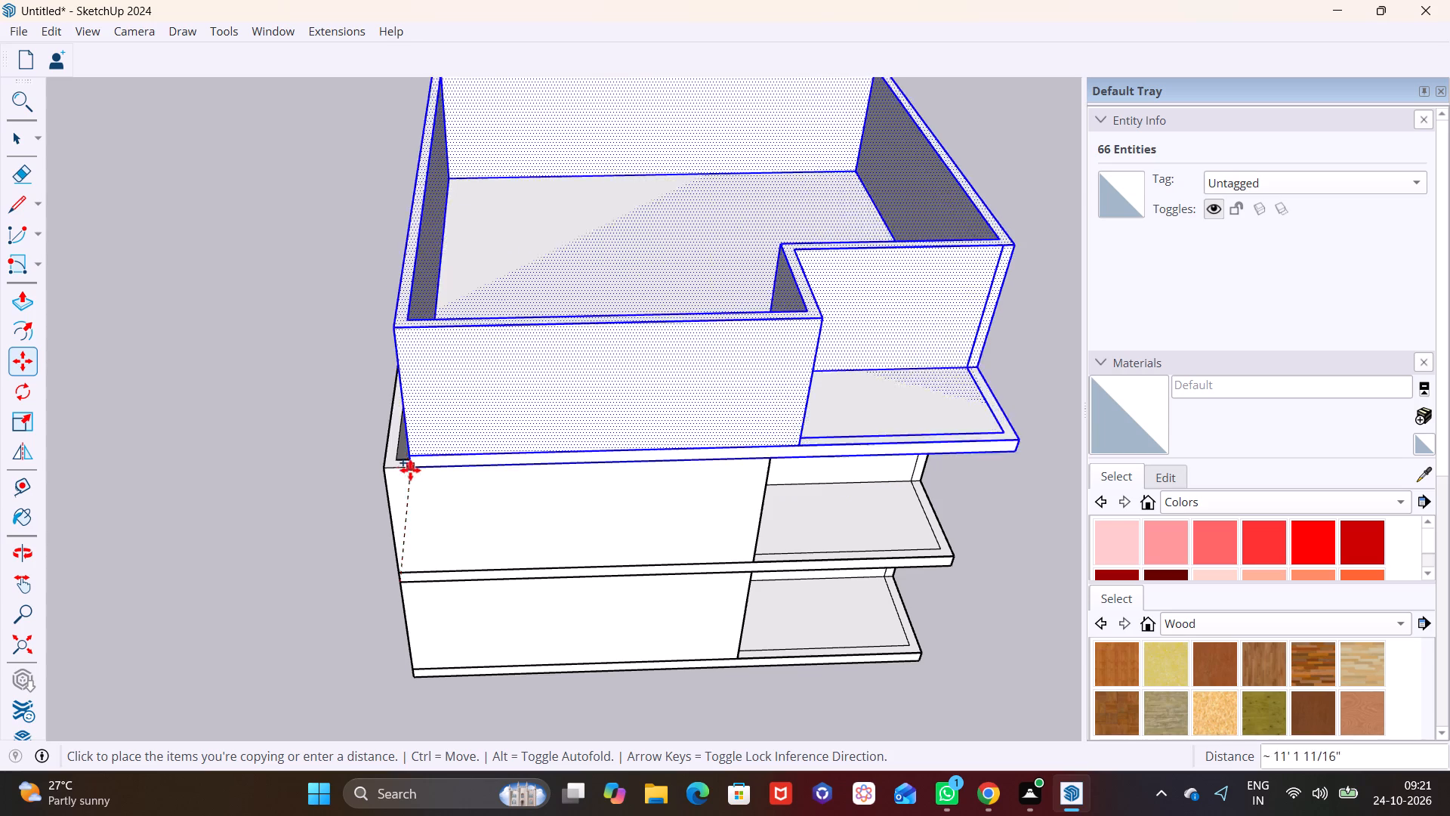
pyautogui.moveTo(386, 468); pyautogui.dragTo(393, 468)
pyautogui.scroll(-6, 474, 496)
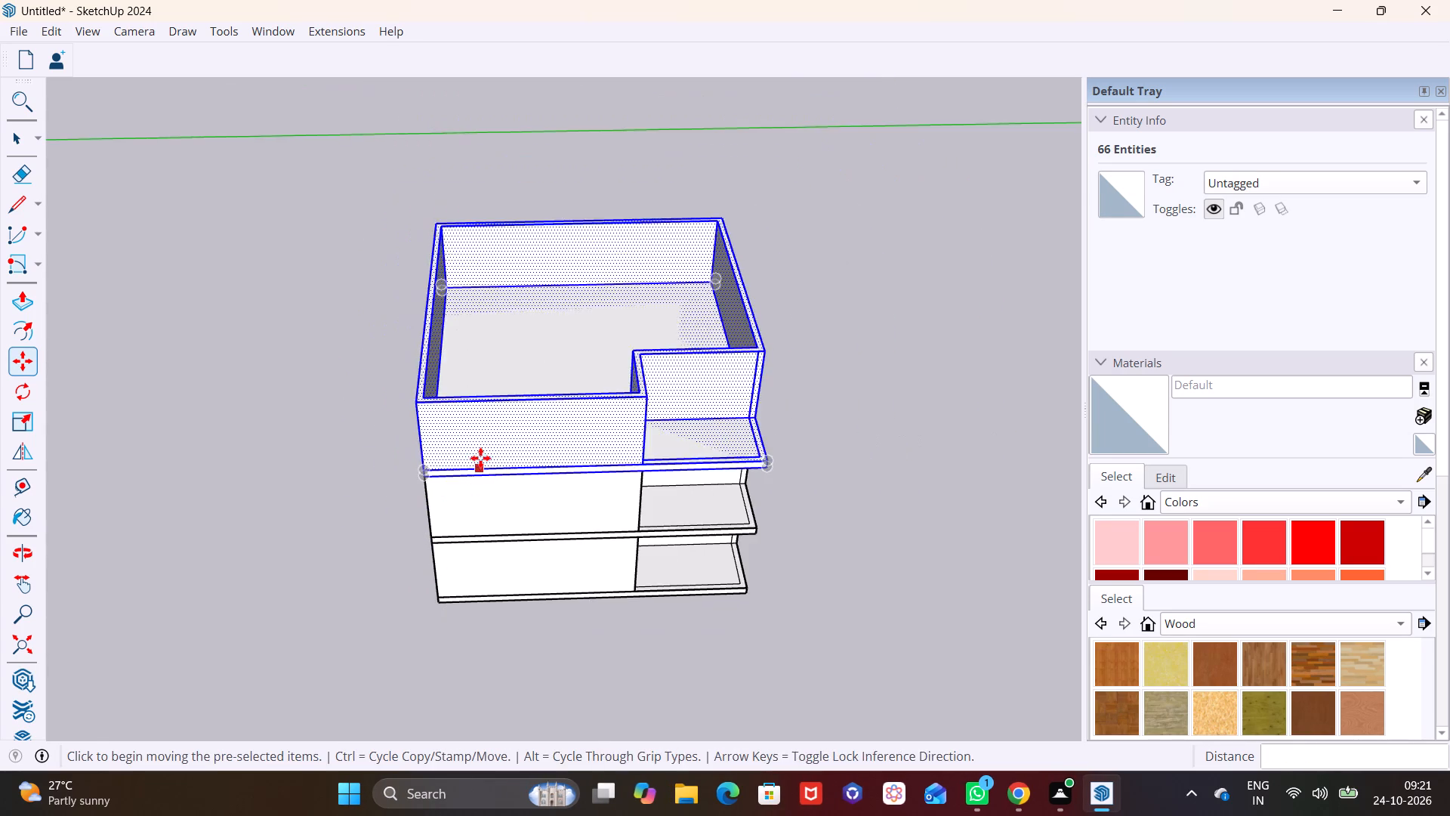
# Copy the selected top storey upward once more, setting its slab's bottom corner on the third storey's top wall corner, and clear the selection.
pyautogui.keyDown('shift'); pyautogui.moveTo(480, 458); pyautogui.dragTo(477, 676, button='middle'); pyautogui.keyUp('shift')
pyautogui.click(426, 694)
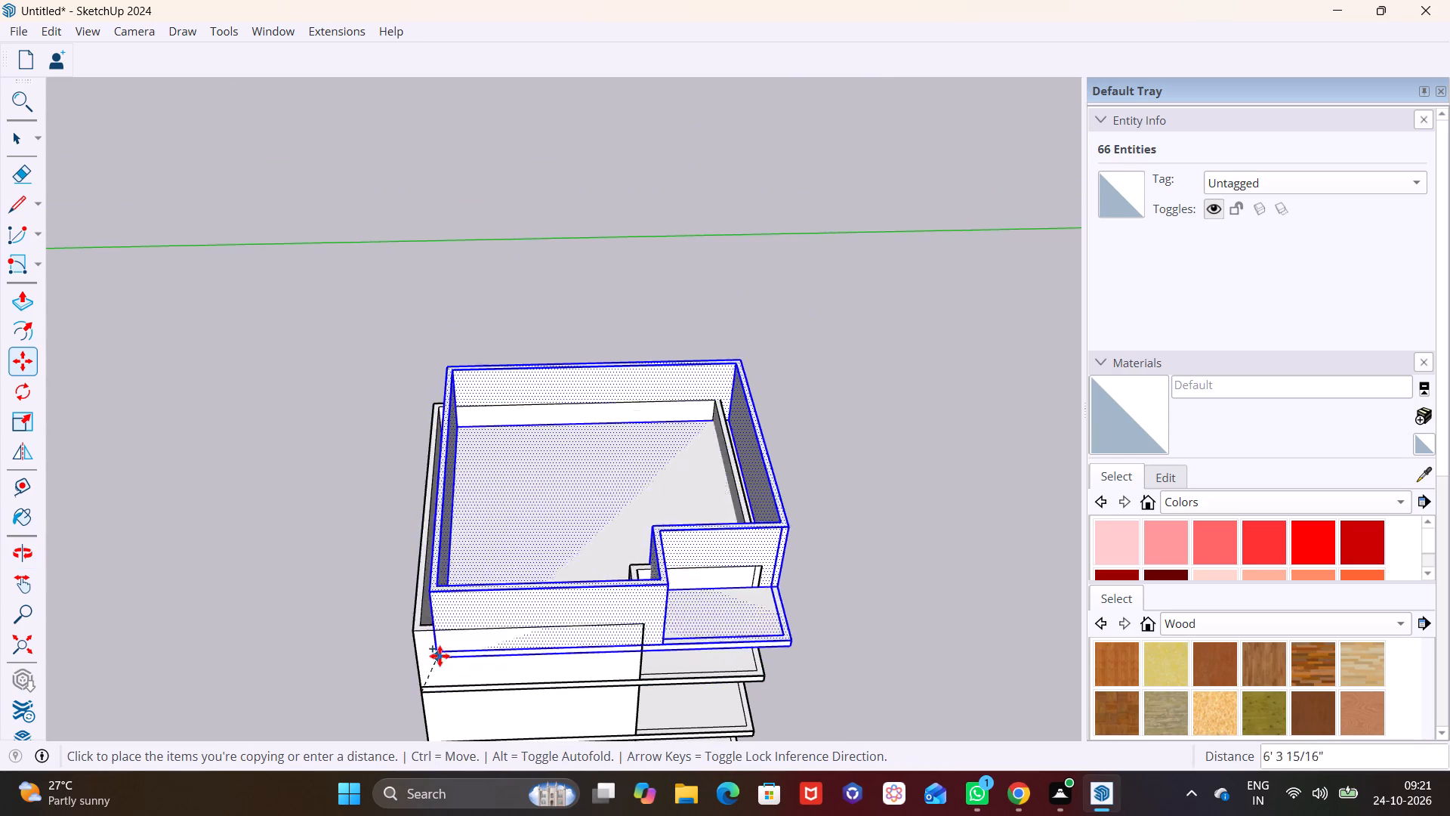
pyautogui.click(413, 622)
pyautogui.press('space')
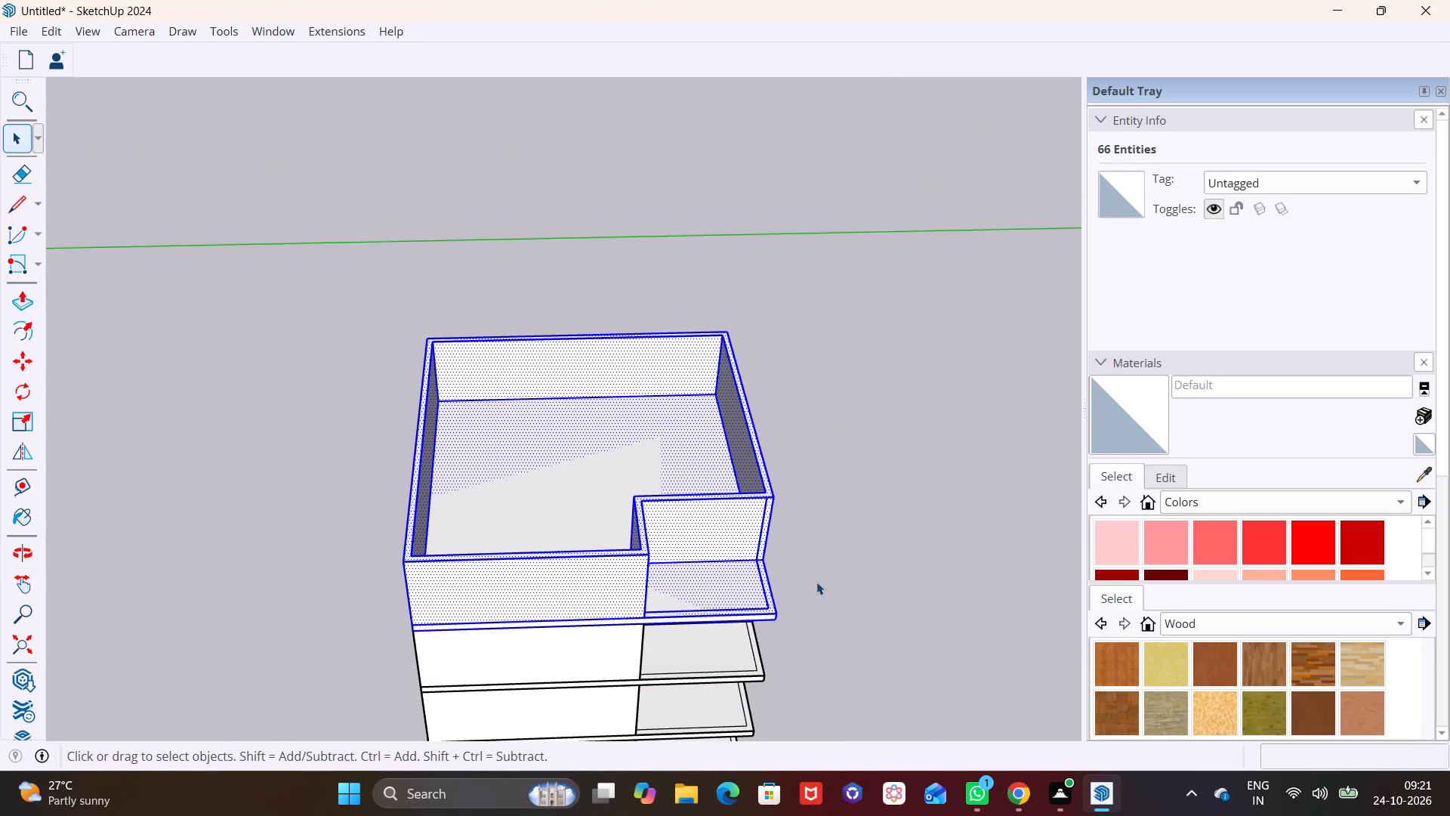
pyautogui.click(816, 582)
# Examine the four-storey stack from the front, both sides and above, checking the slab edges and the open corner areas.
pyautogui.scroll(-4, 729, 595)
pyautogui.keyDown('shift'); pyautogui.moveTo(728, 595); pyautogui.dragTo(661, 532, button='middle'); pyautogui.keyUp('shift')
pyautogui.moveTo(603, 567); pyautogui.dragTo(590, 377, button='middle')
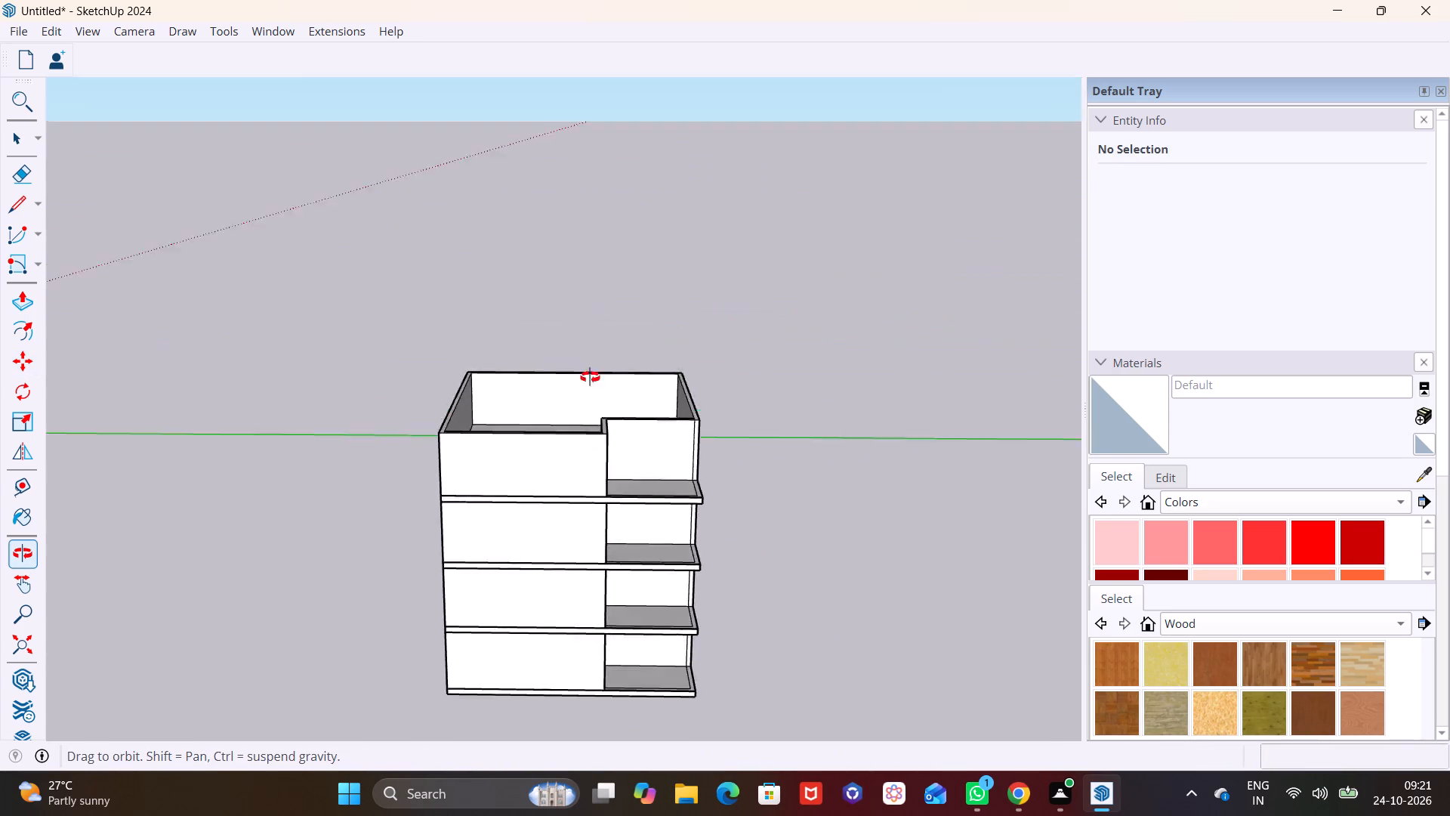
pyautogui.moveTo(590, 377); pyautogui.dragTo(583, 286, button='middle')
pyautogui.scroll(-2, 596, 365)
pyautogui.moveTo(606, 425); pyautogui.dragTo(485, 420, button='middle')
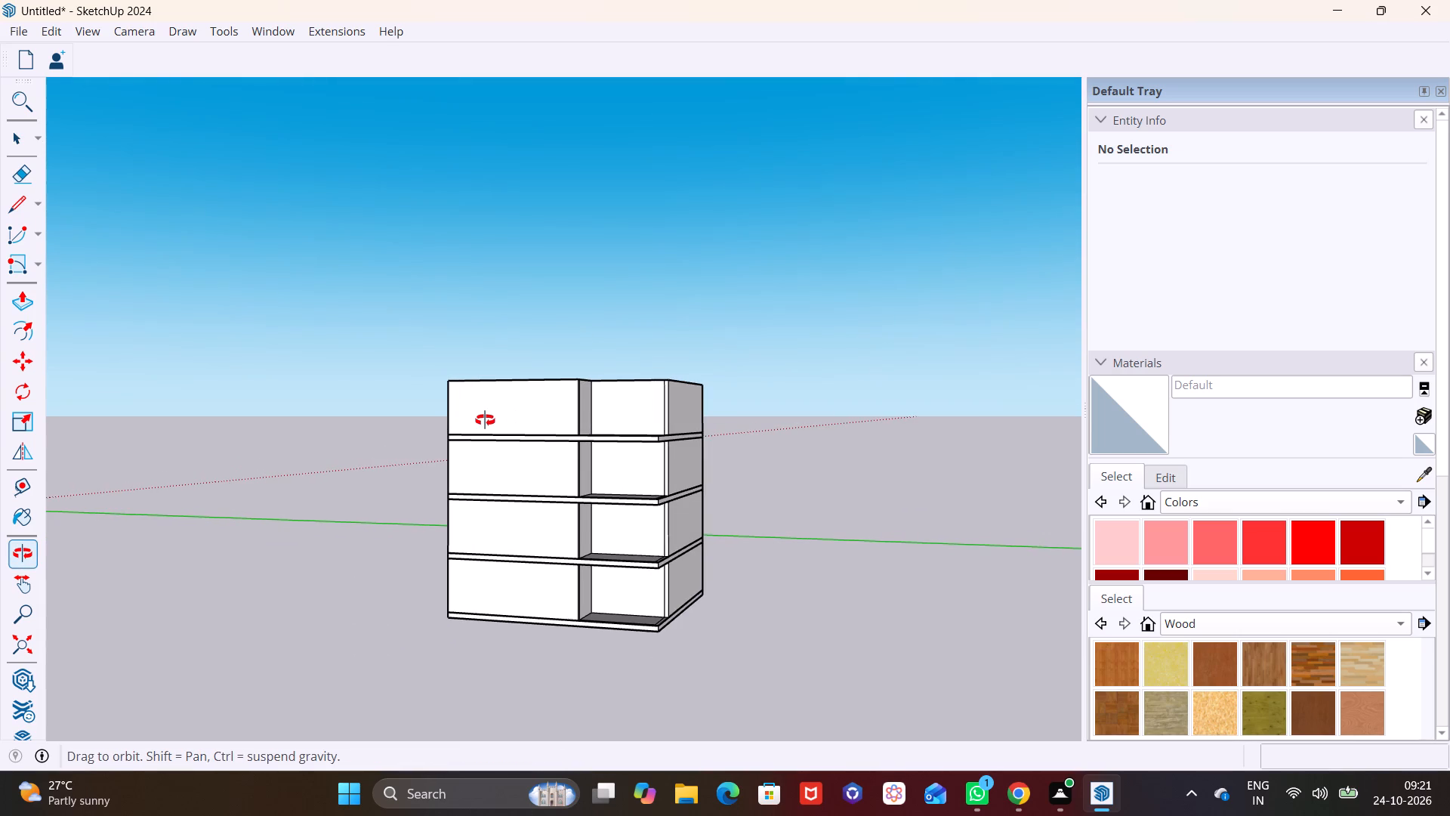
pyautogui.moveTo(485, 420); pyautogui.dragTo(486, 420, button='middle')
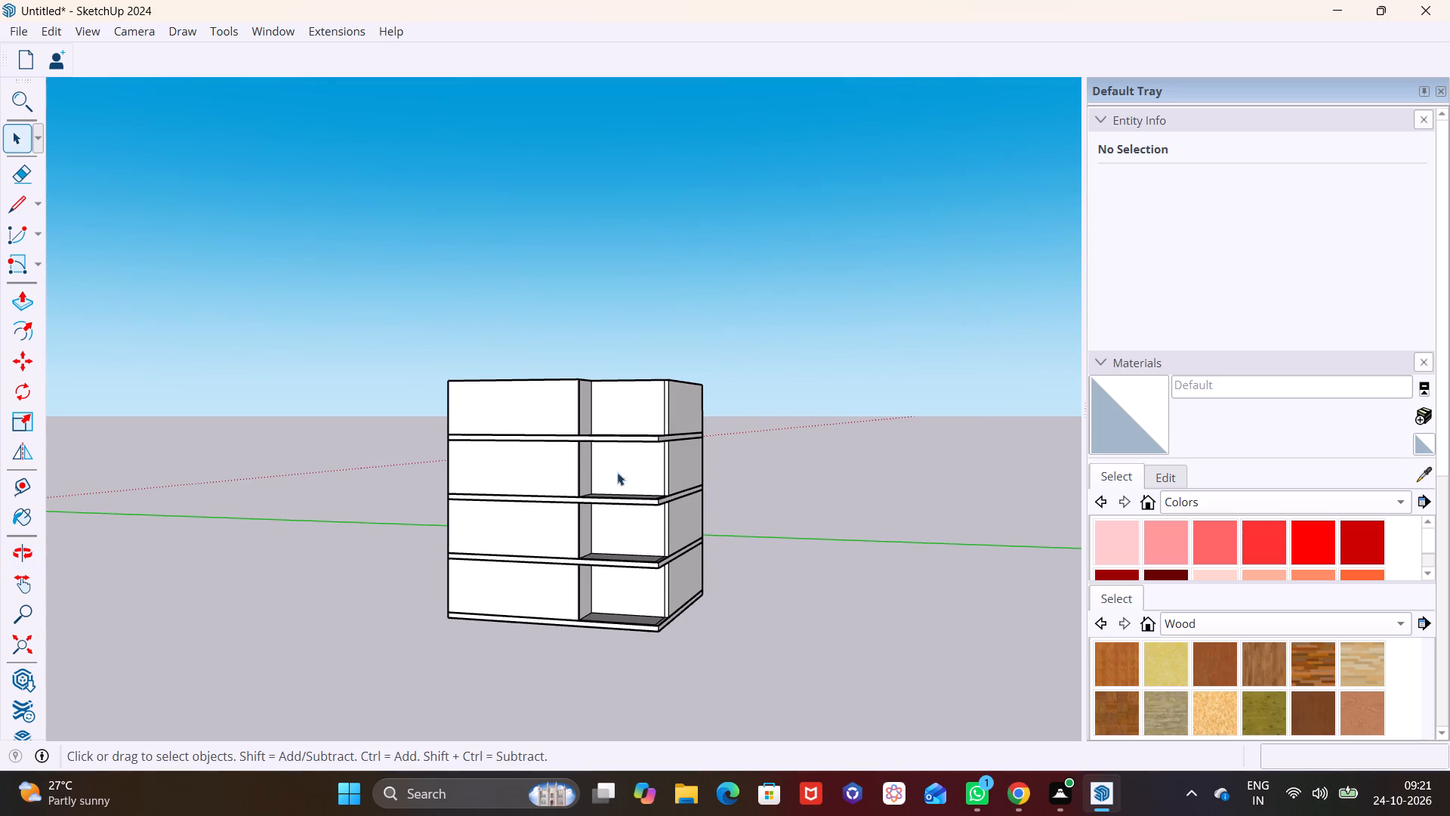
pyautogui.moveTo(588, 452); pyautogui.dragTo(719, 516, button='middle')
pyautogui.scroll(4, 599, 456)
pyautogui.moveTo(588, 459); pyautogui.dragTo(575, 463, button='middle')
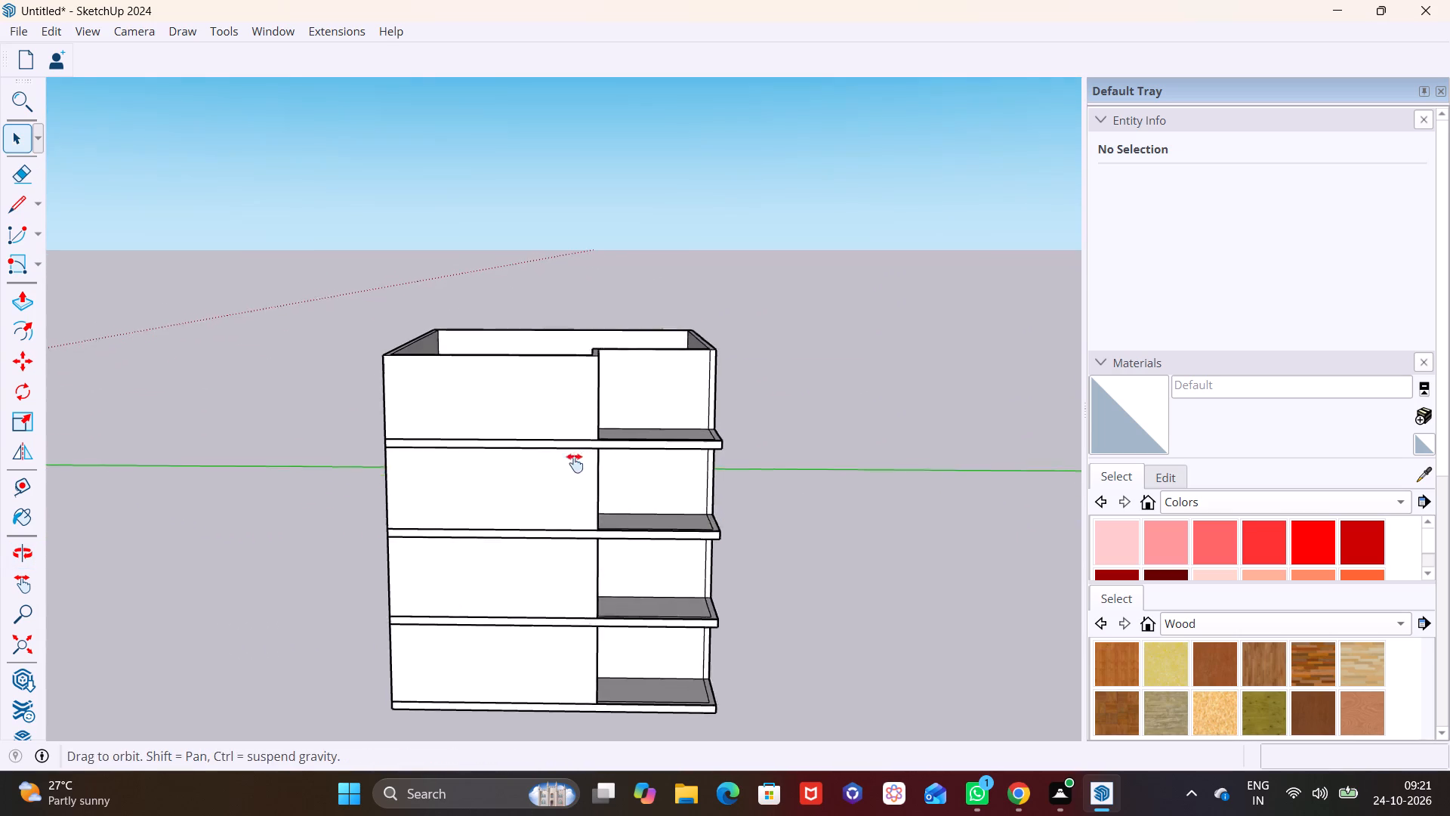
pyautogui.moveTo(575, 463); pyautogui.dragTo(524, 479, button='middle')
pyautogui.moveTo(525, 496); pyautogui.dragTo(553, 406, button='middle')
pyautogui.scroll(-2, 538, 477)
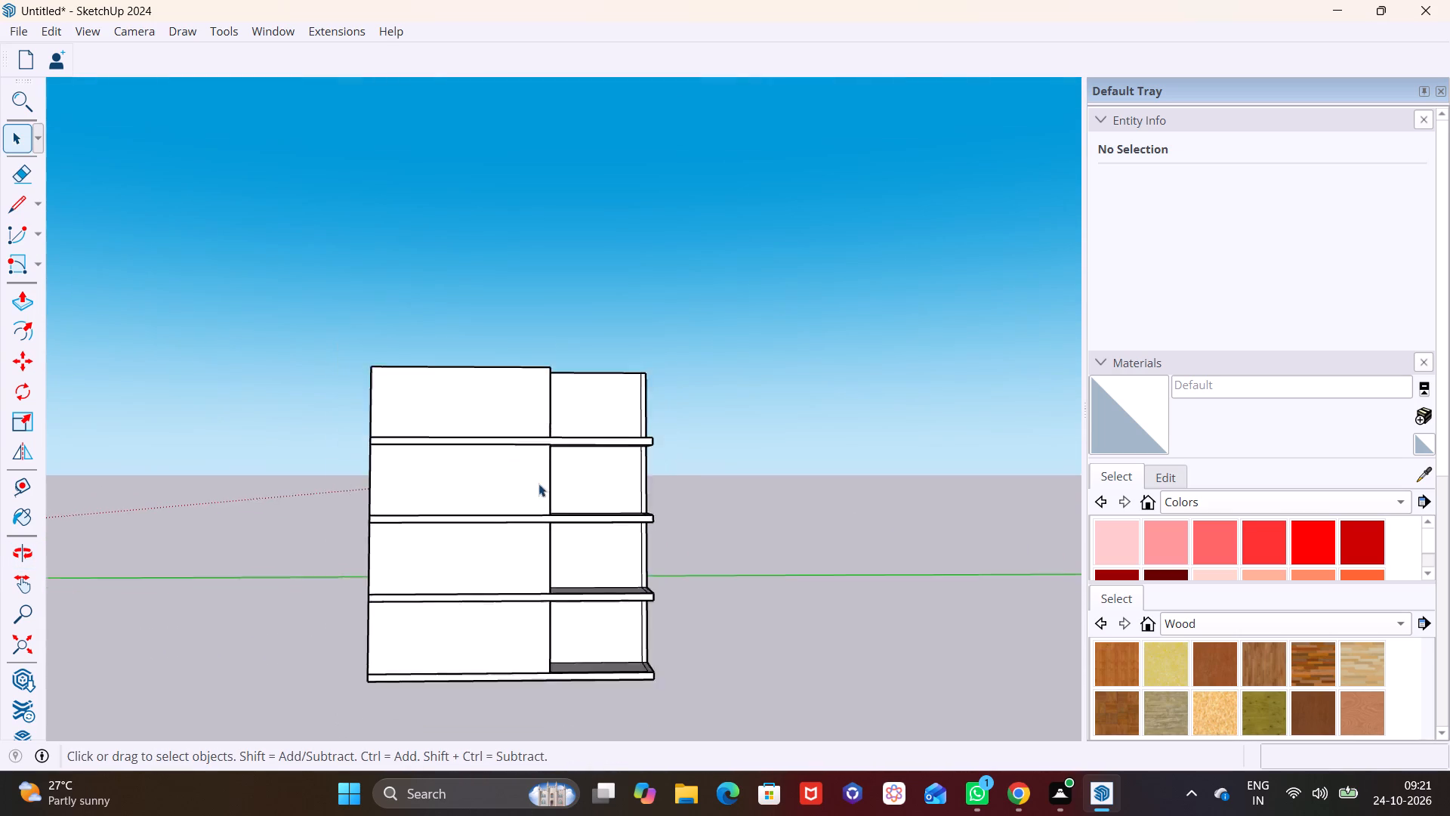
pyautogui.scroll(-5, 538, 484)
pyautogui.moveTo(514, 563); pyautogui.dragTo(705, 565, button='middle')
pyautogui.scroll(3, 567, 527)
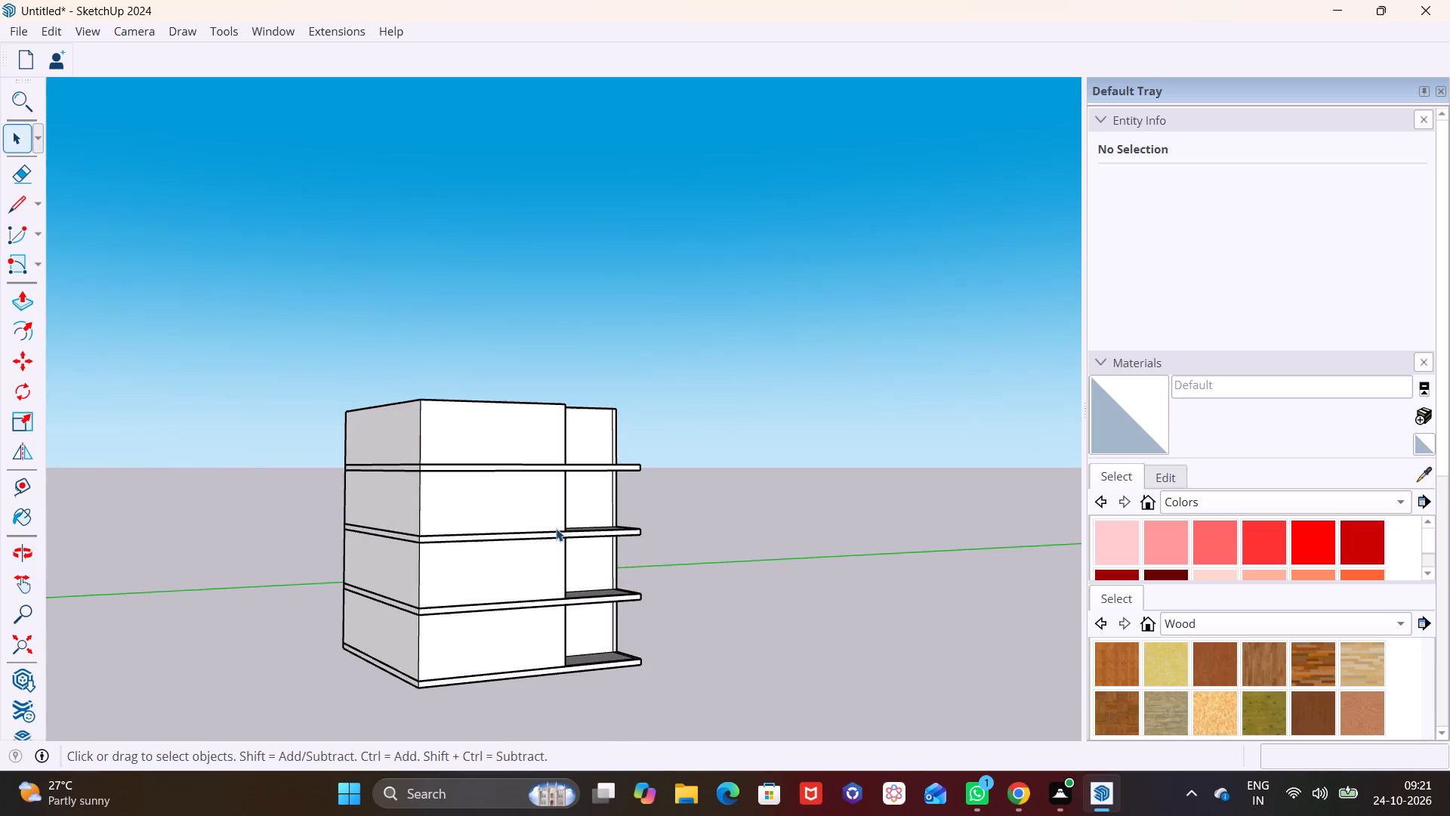
pyautogui.scroll(-7, 556, 529)
pyautogui.moveTo(564, 543); pyautogui.dragTo(708, 582, button='middle')
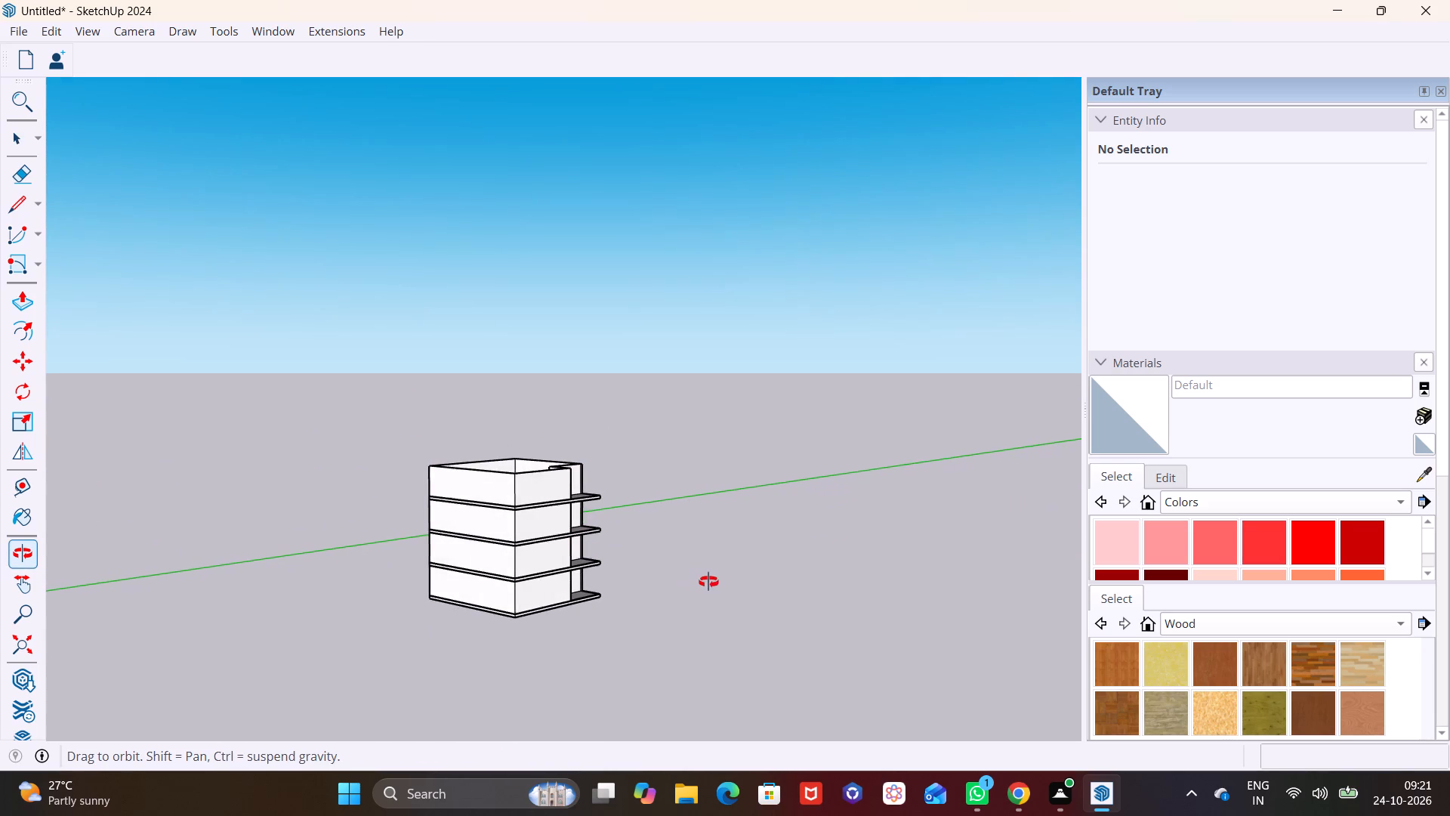
pyautogui.moveTo(708, 582); pyautogui.dragTo(711, 582, button='middle')
pyautogui.scroll(7, 604, 558)
pyautogui.scroll(-5, 553, 567)
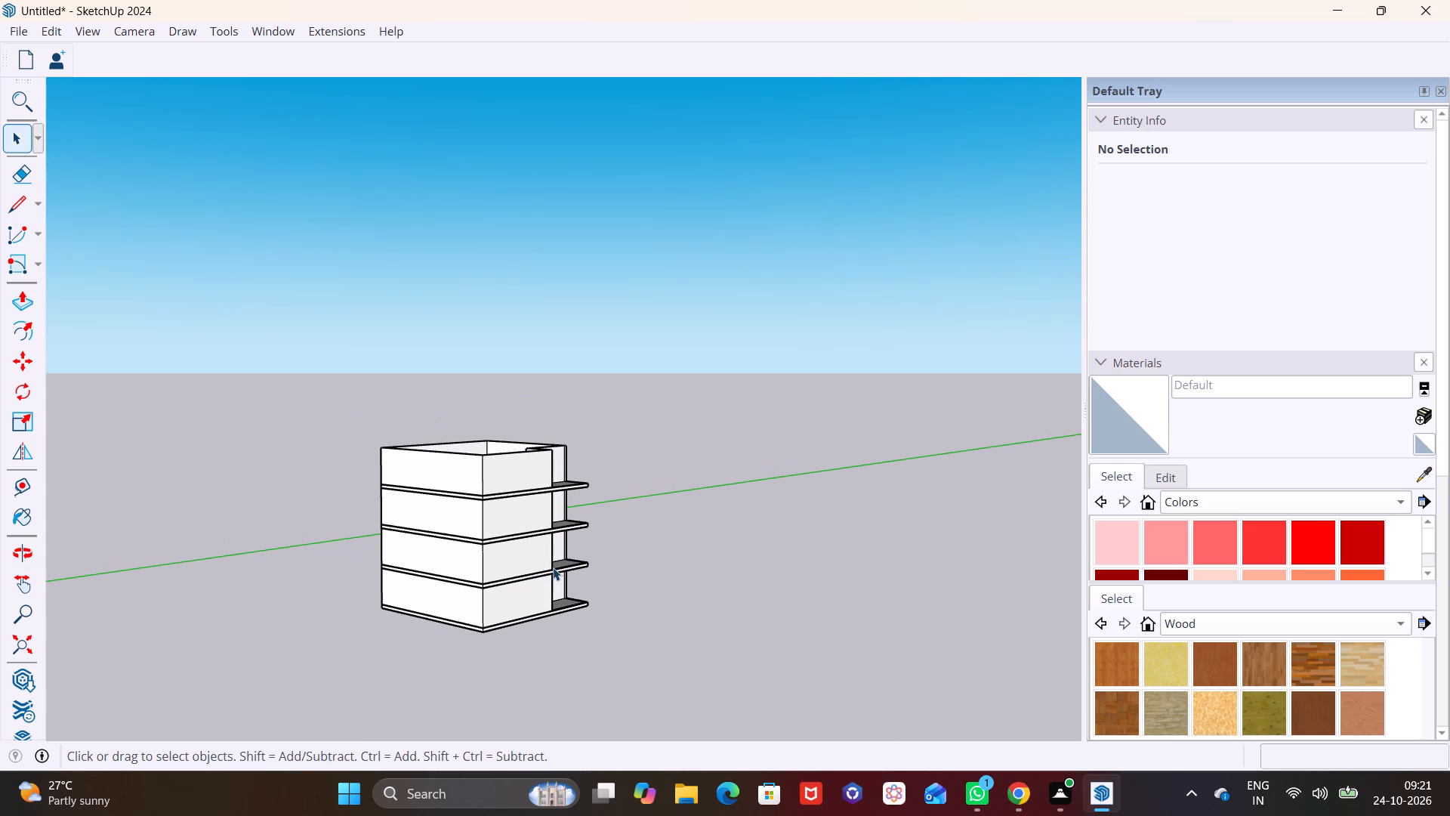
pyautogui.scroll(11, 528, 551)
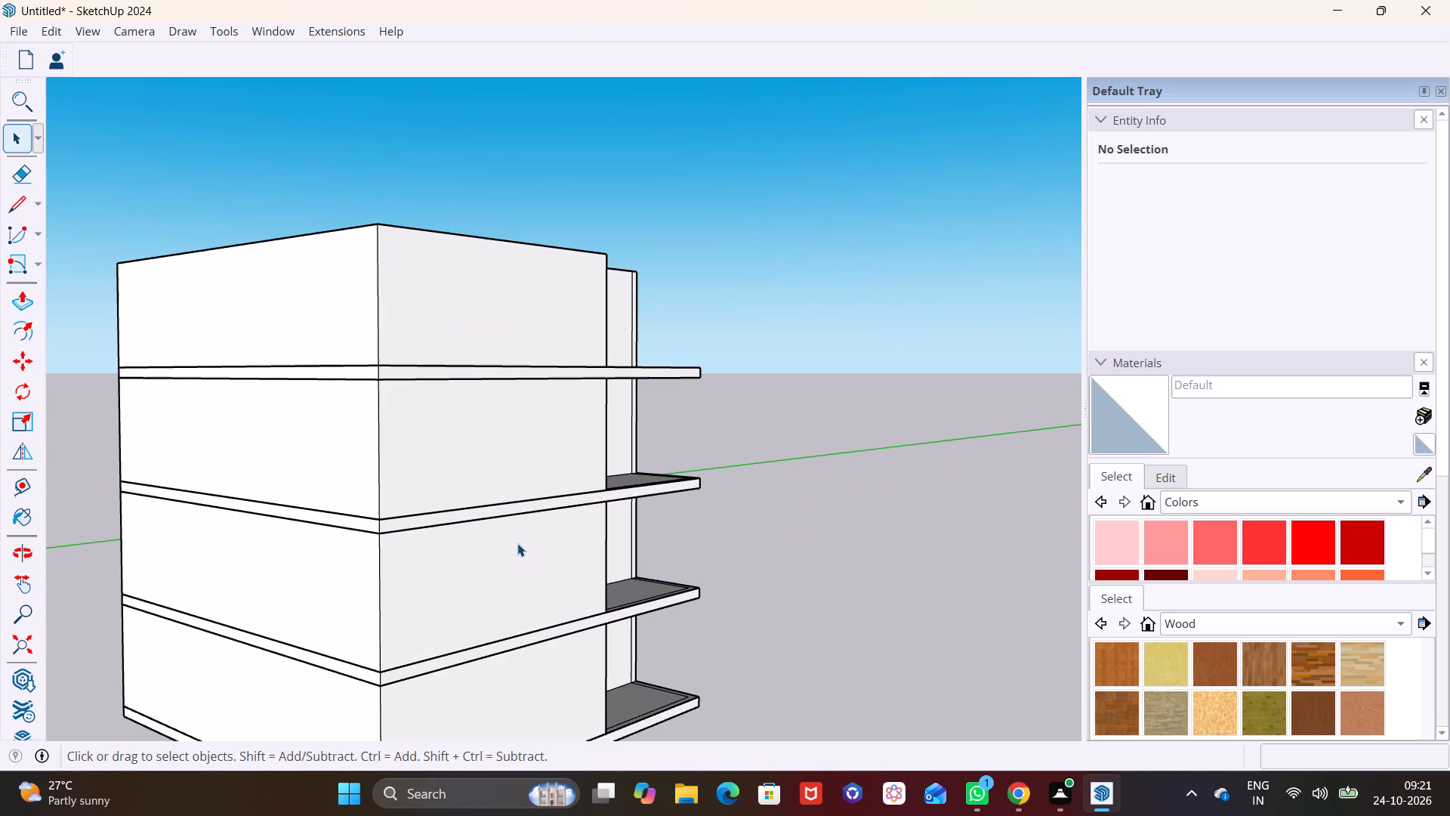
pyautogui.moveTo(517, 543); pyautogui.dragTo(327, 535, button='middle')
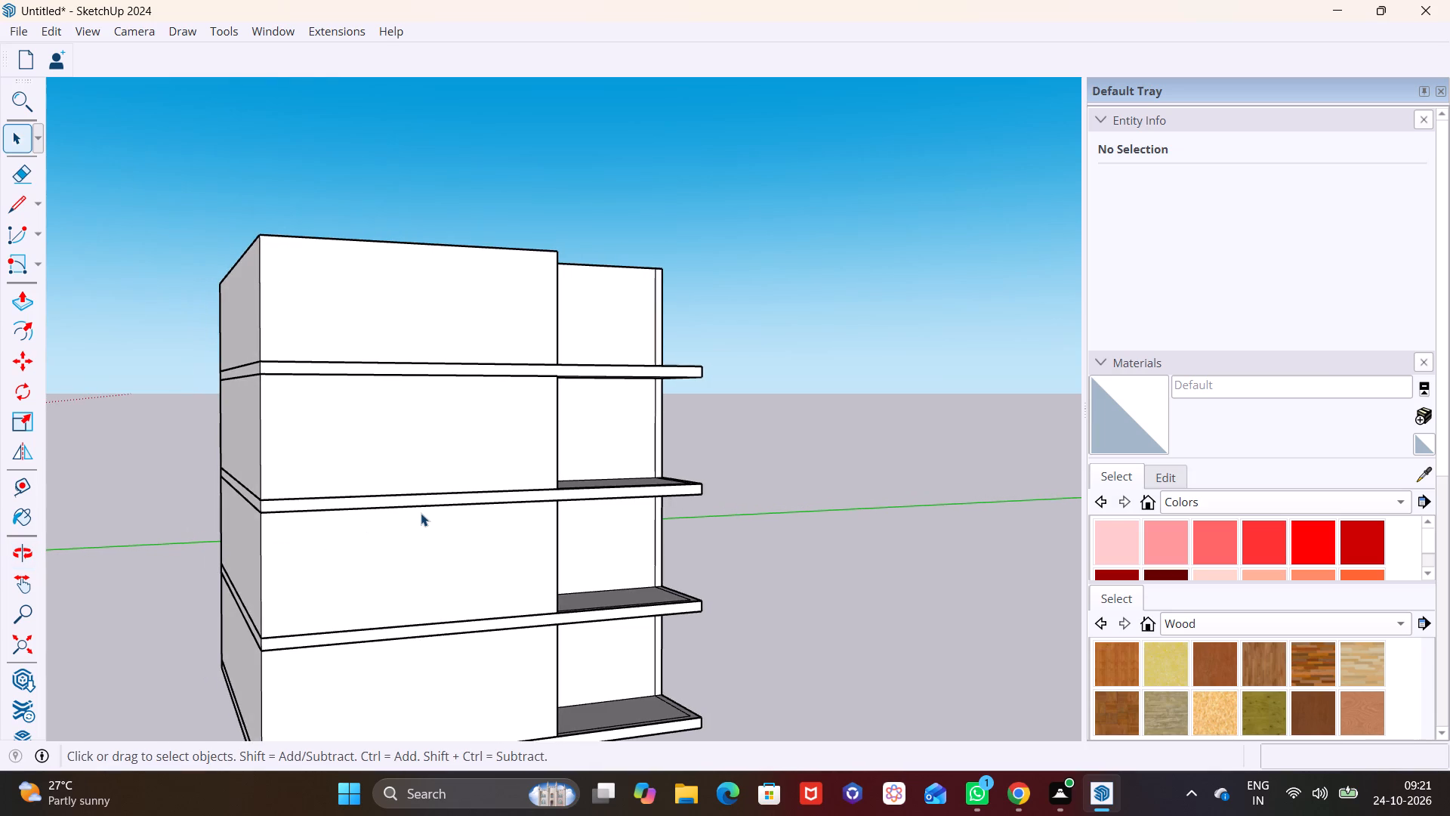
pyautogui.scroll(5, 421, 513)
pyautogui.moveTo(470, 518); pyautogui.dragTo(346, 490, button='middle')
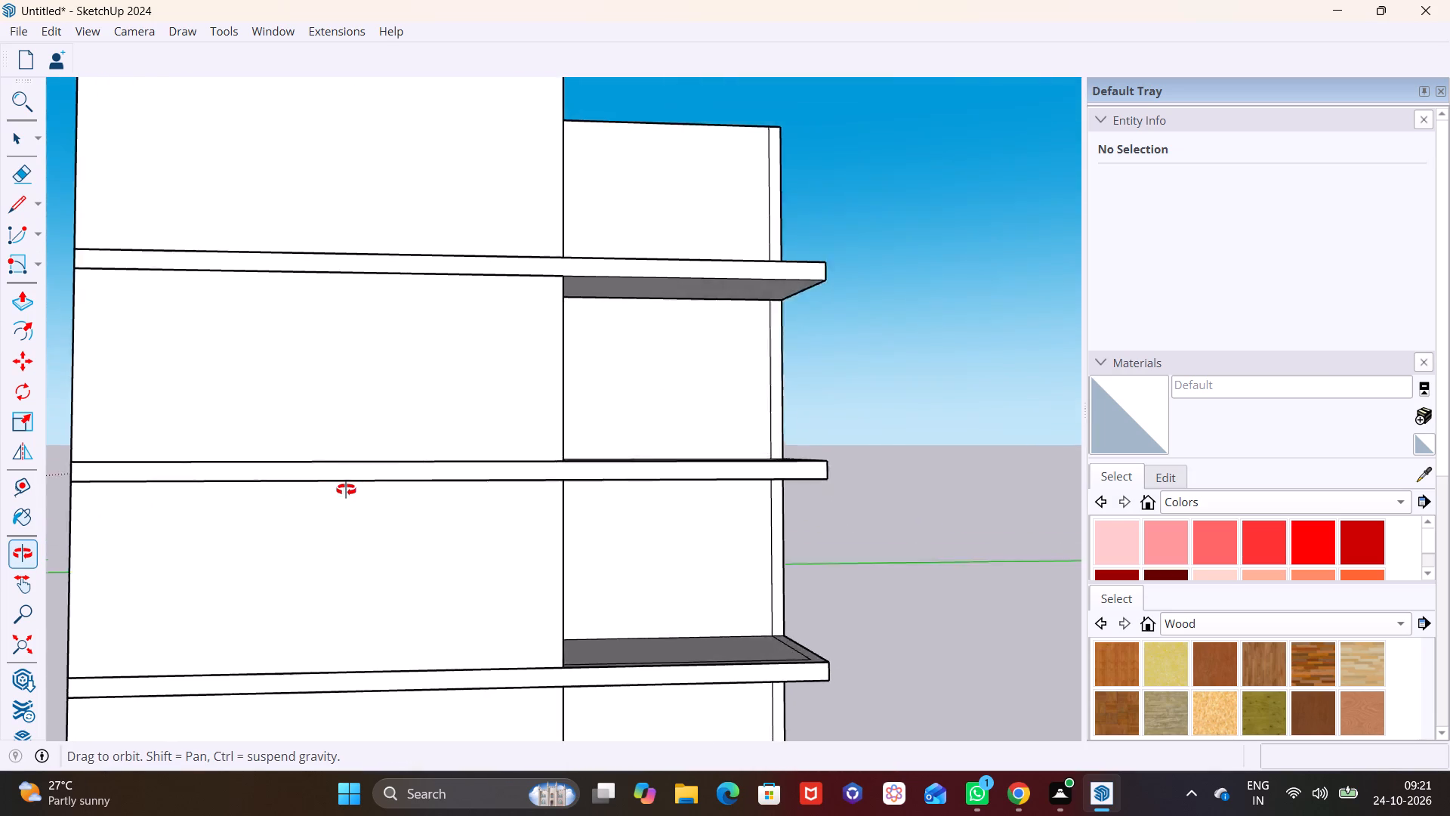
pyautogui.moveTo(346, 490); pyautogui.dragTo(262, 501, button='middle')
pyautogui.scroll(-5, 401, 493)
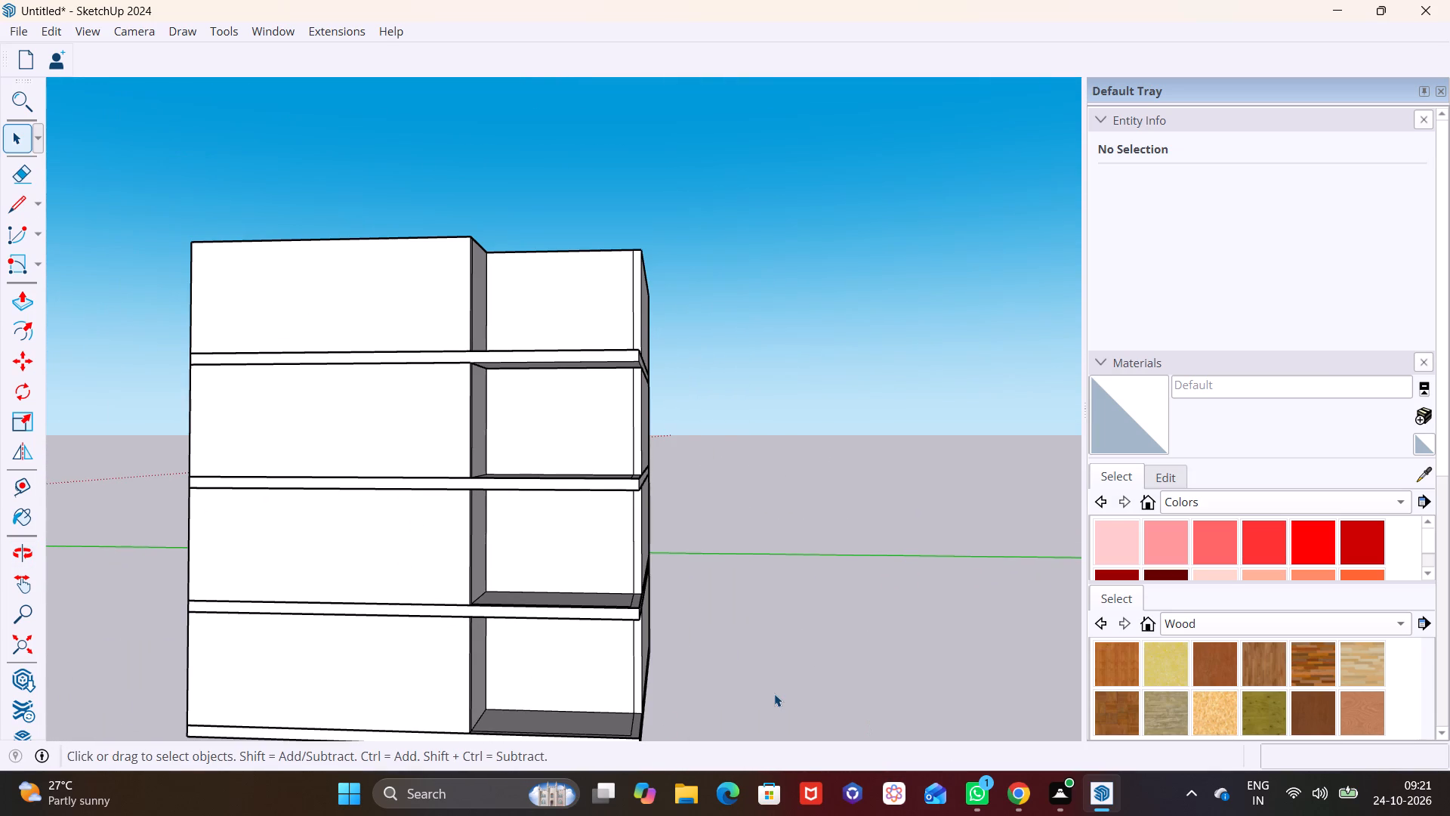
pyautogui.scroll(-3, 773, 694)
pyautogui.moveTo(766, 687); pyautogui.dragTo(824, 710, button='middle')
pyautogui.scroll(-2, 725, 592)
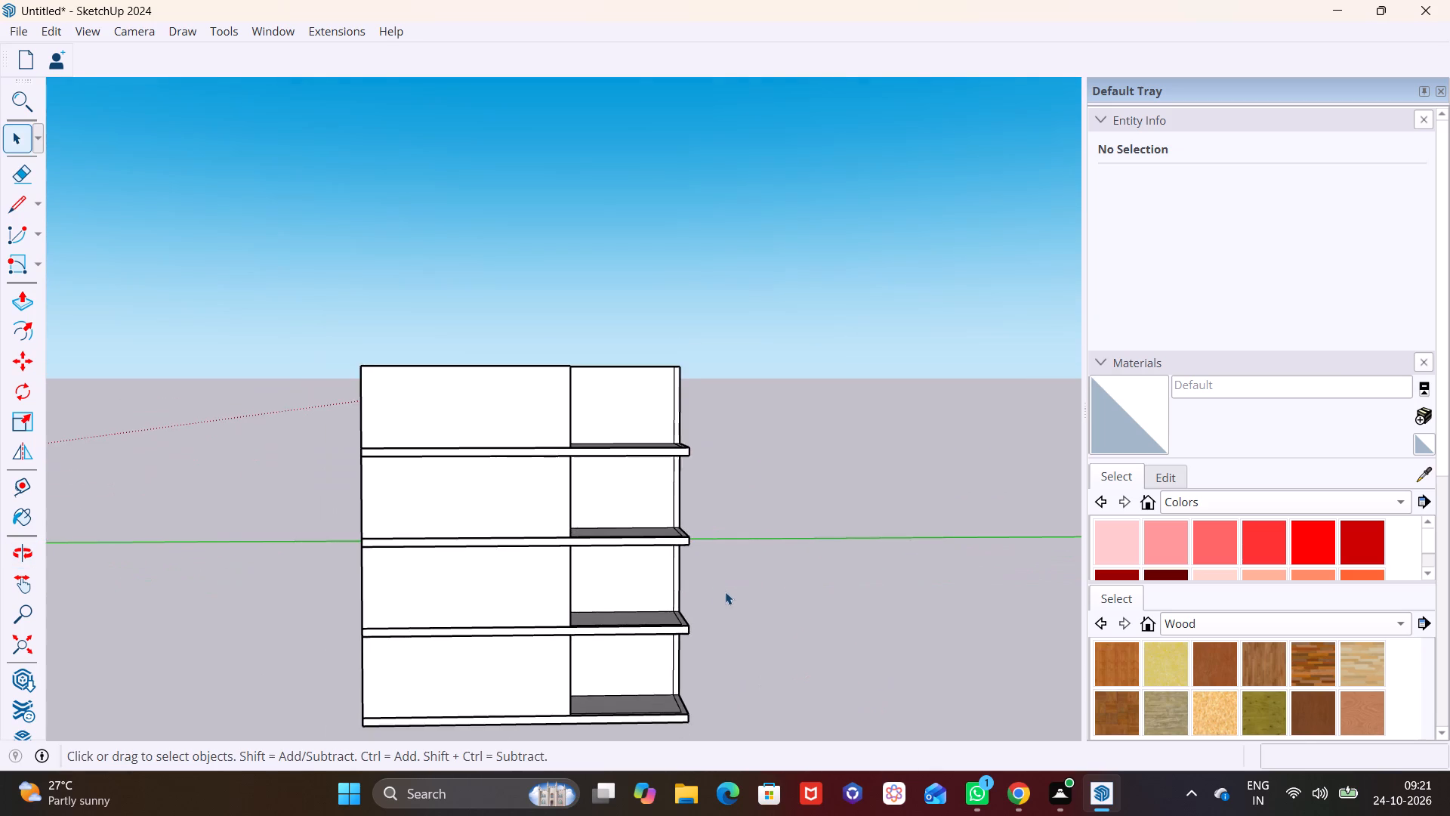
pyautogui.moveTo(717, 595); pyautogui.dragTo(699, 454, button='middle')
pyautogui.moveTo(674, 474); pyautogui.dragTo(767, 572, button='middle')
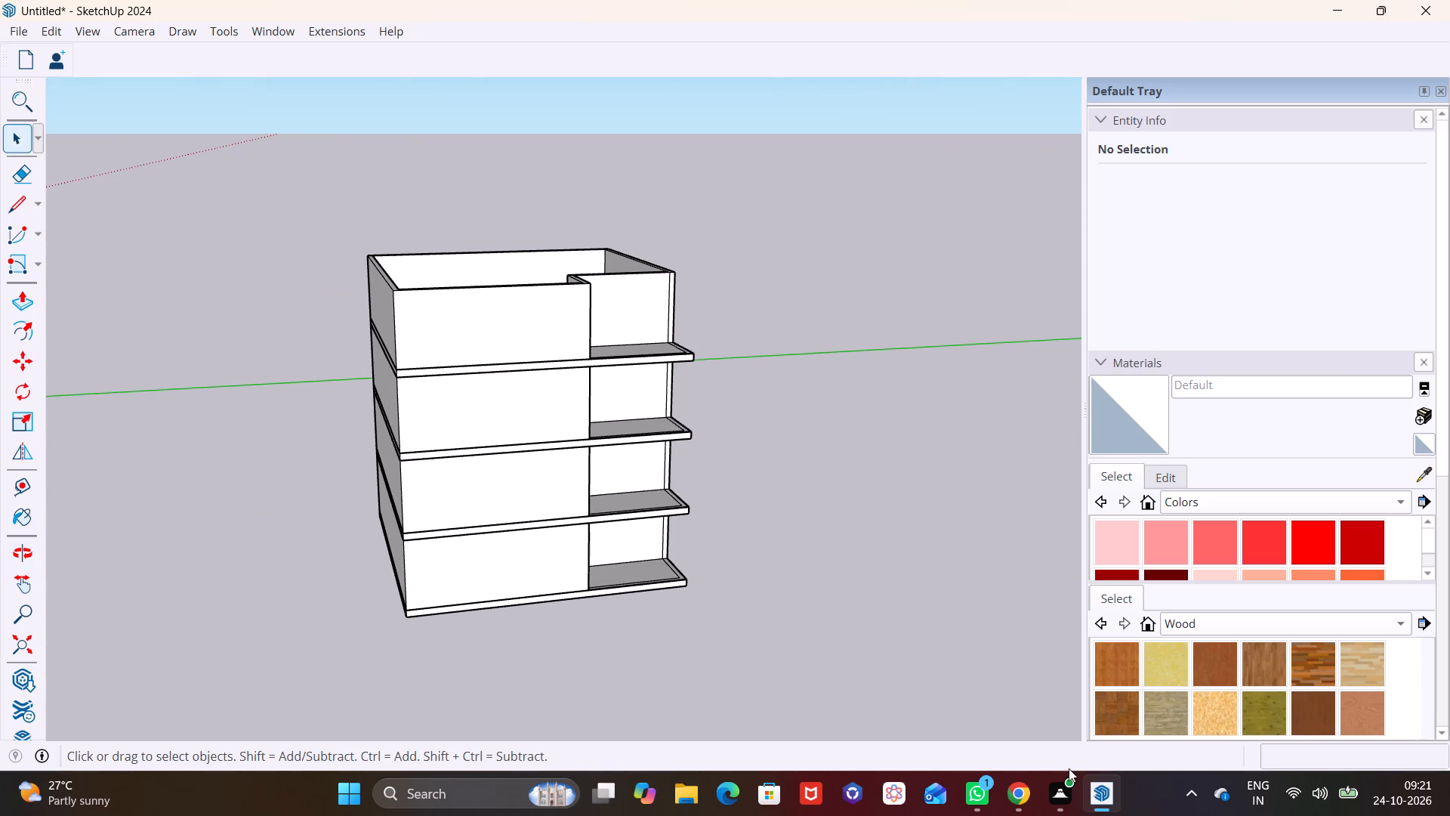
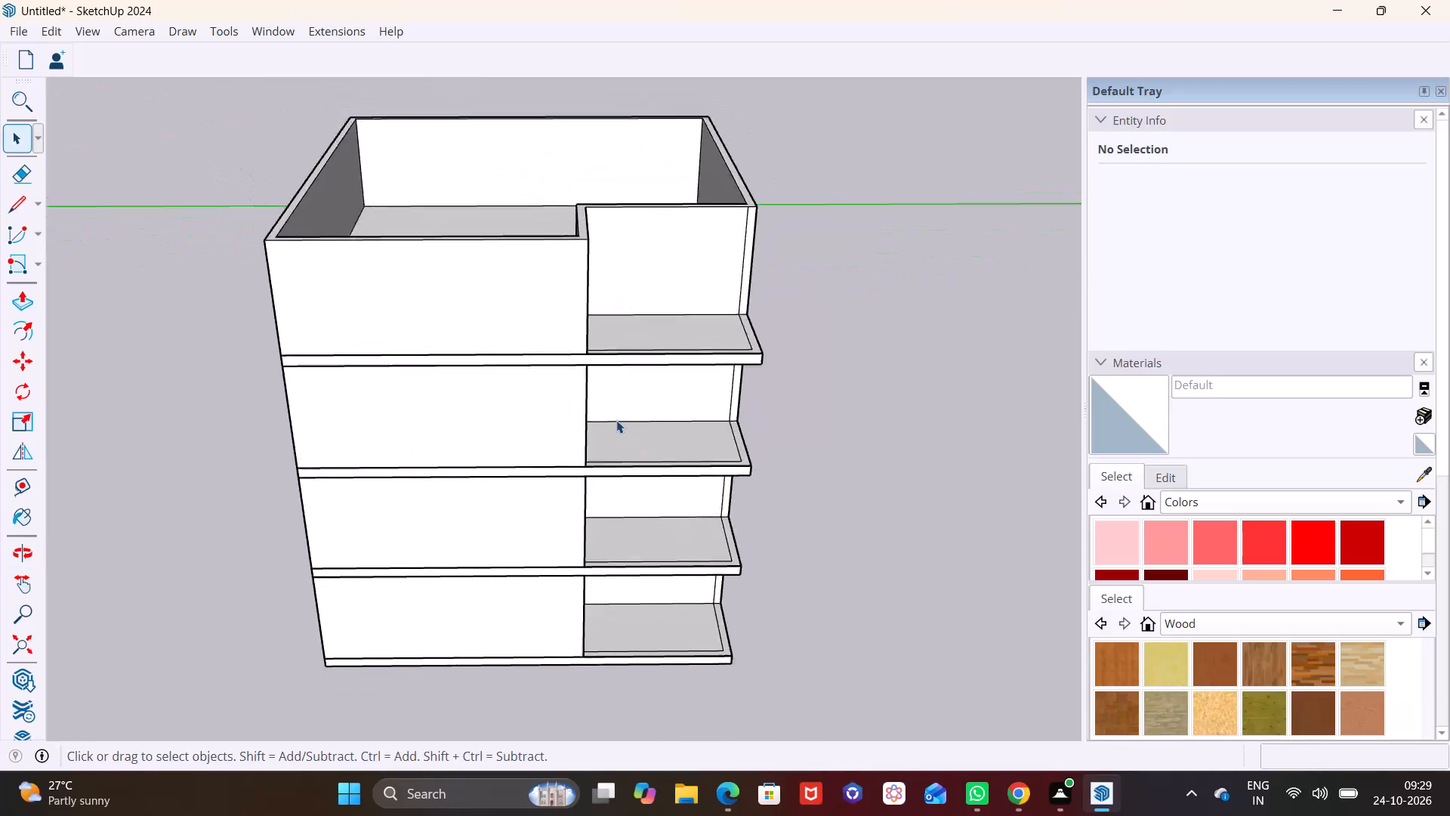
# Draw a rectangle about 6' 11 3/8" by 1' on the ground slab's front edge, starting at the open corner's outer bottom corner.
pyautogui.scroll(-6, 616, 420)
pyautogui.scroll(1, 618, 405)
pyautogui.keyDown('shift'); pyautogui.moveTo(618, 404); pyautogui.dragTo(559, 559, button='middle'); pyautogui.keyUp('shift')
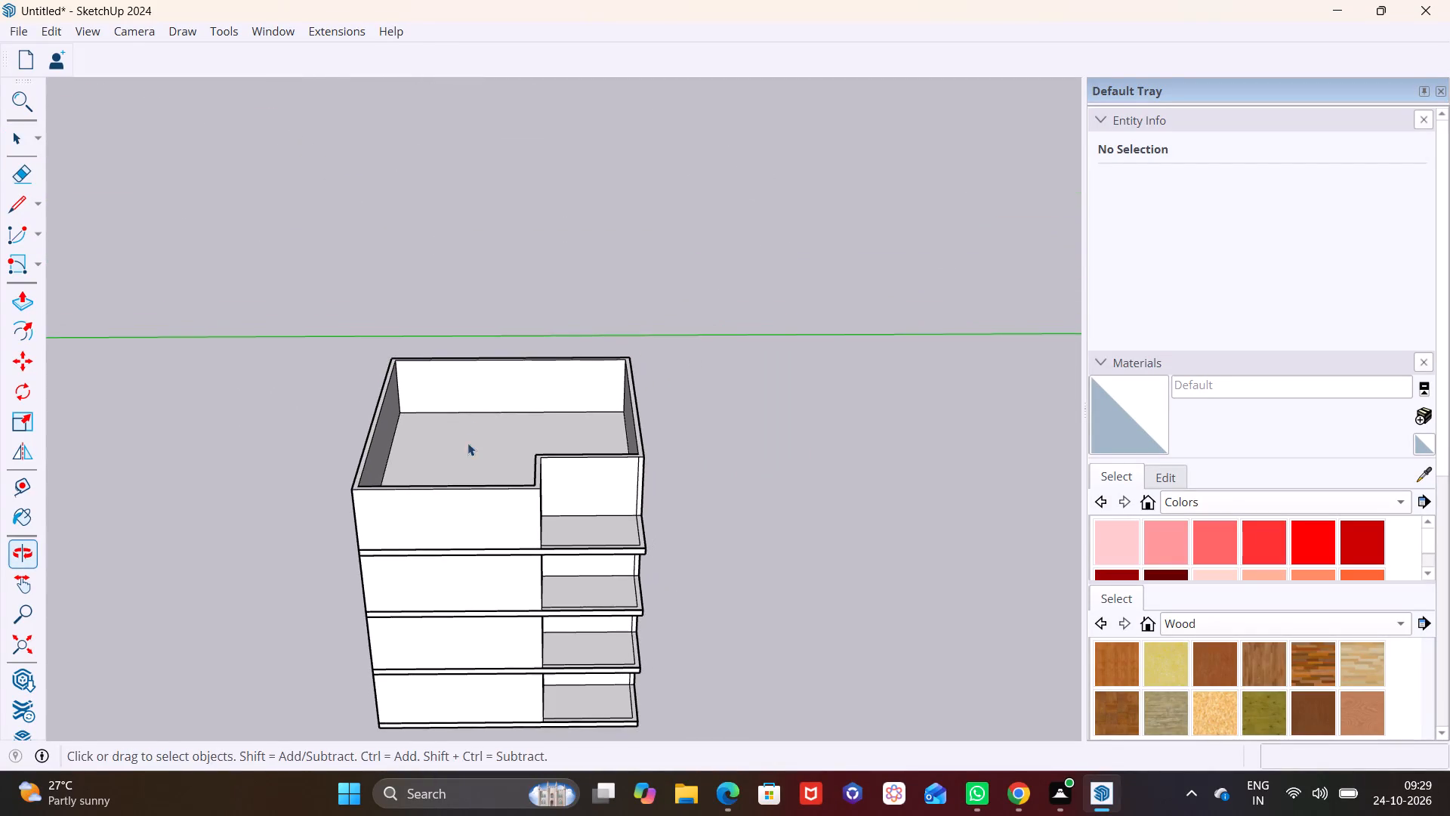
pyautogui.moveTo(466, 420); pyautogui.dragTo(446, 573, button='middle')
pyautogui.scroll(7, 411, 549)
pyautogui.scroll(2, 497, 572)
pyautogui.moveTo(504, 580); pyautogui.dragTo(567, 354, button='middle')
pyautogui.scroll(-2, 529, 566)
pyautogui.moveTo(588, 628); pyautogui.dragTo(532, 432, button='middle')
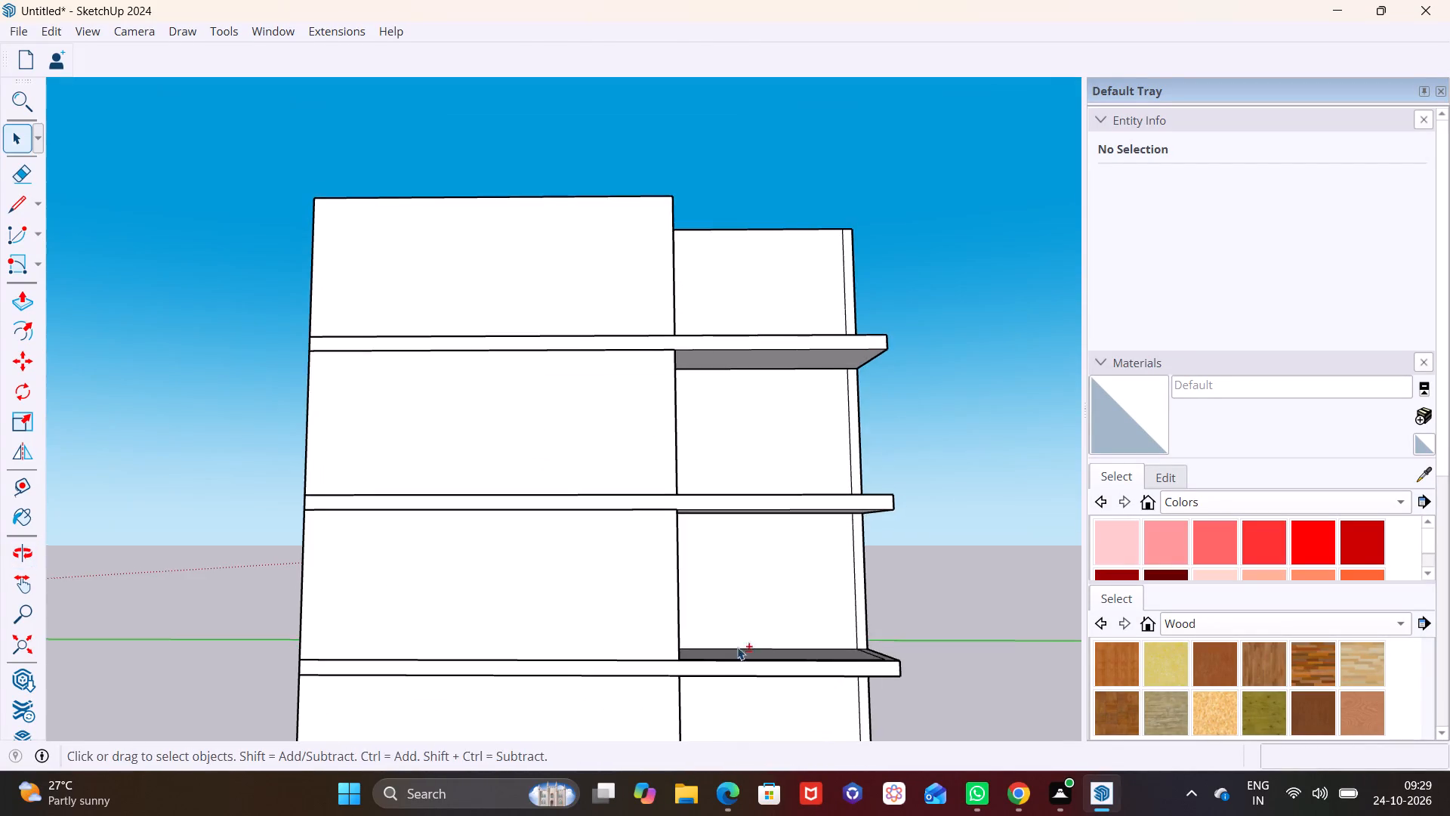
pyautogui.keyDown('shift'); pyautogui.moveTo(736, 630); pyautogui.dragTo(604, 446, button='middle'); pyautogui.keyUp('shift')
pyautogui.scroll(4, 603, 515)
pyautogui.keyDown('shift'); pyautogui.moveTo(594, 546); pyautogui.dragTo(508, 508, button='middle'); pyautogui.keyUp('shift')
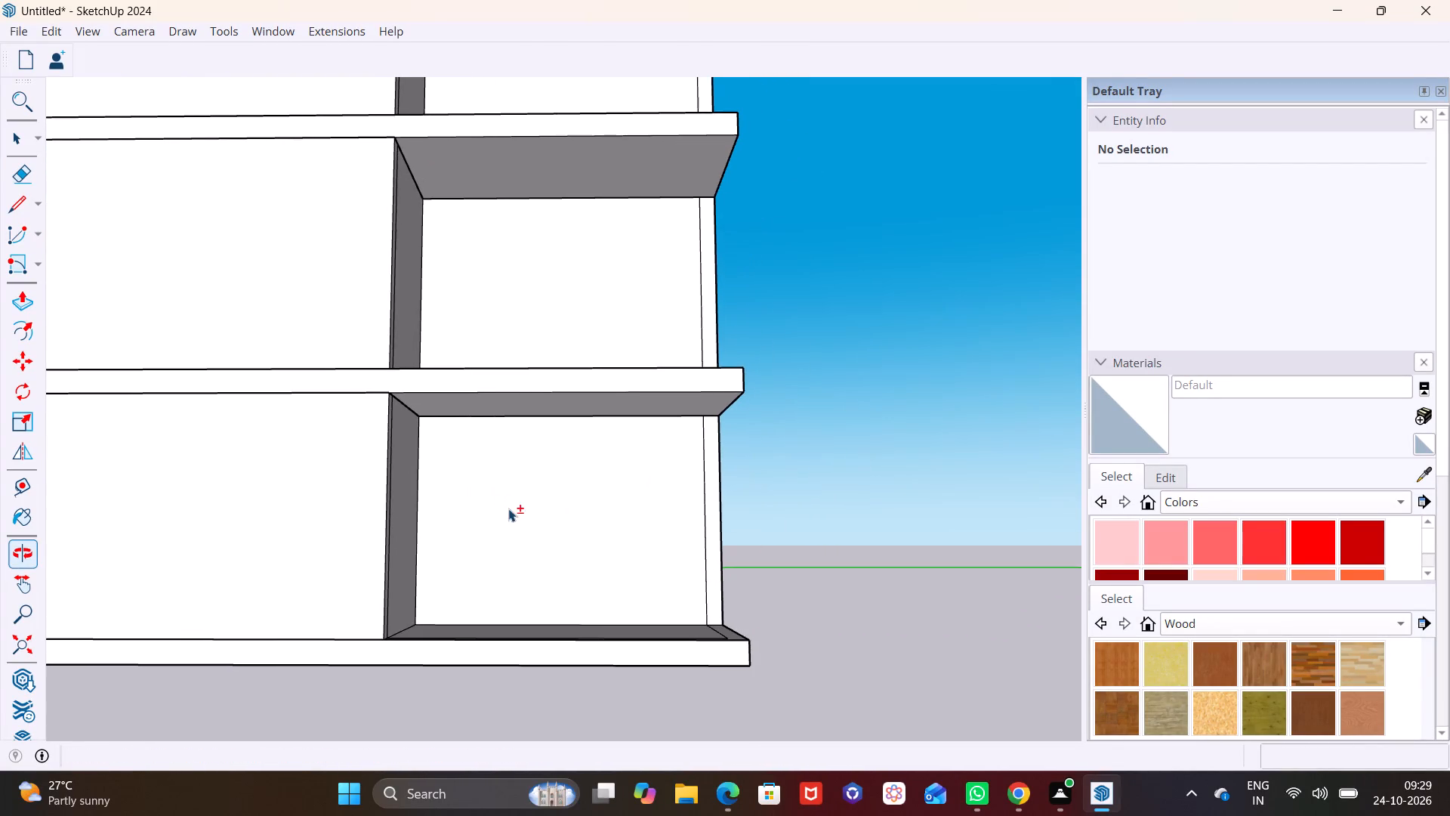
pyautogui.scroll(2, 571, 530)
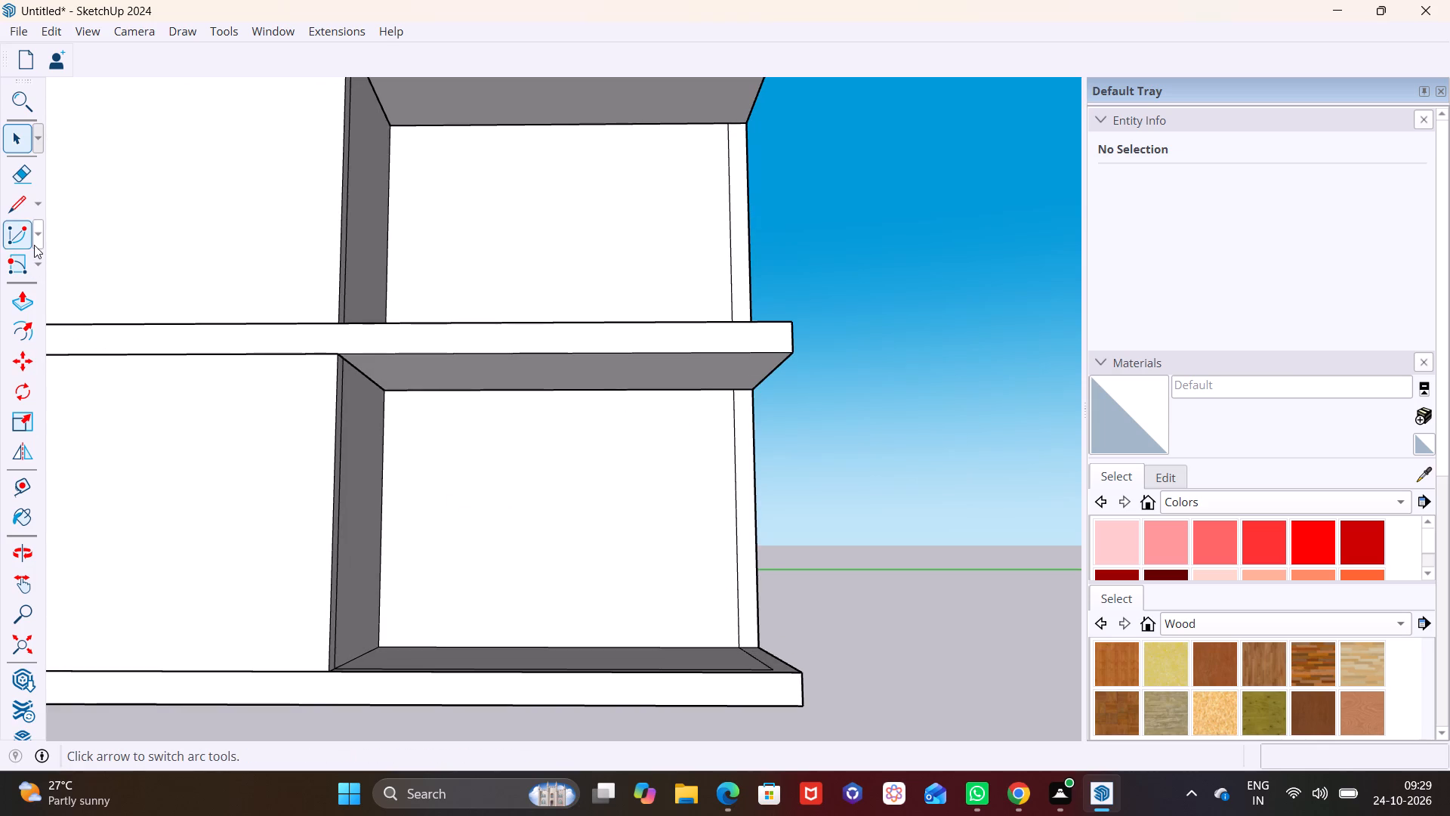
pyautogui.click(37, 258)
pyautogui.click(59, 294)
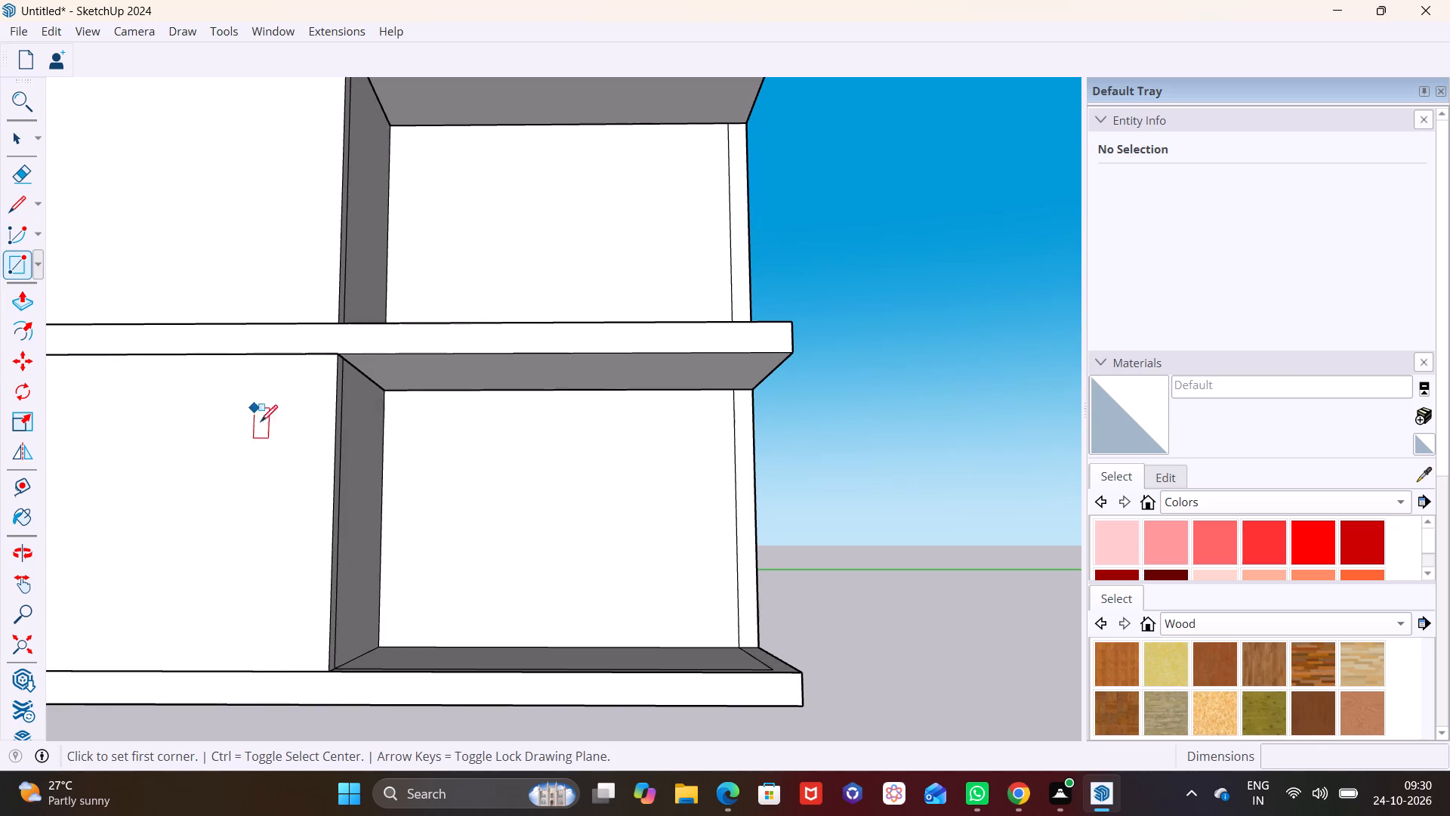
pyautogui.click(801, 703)
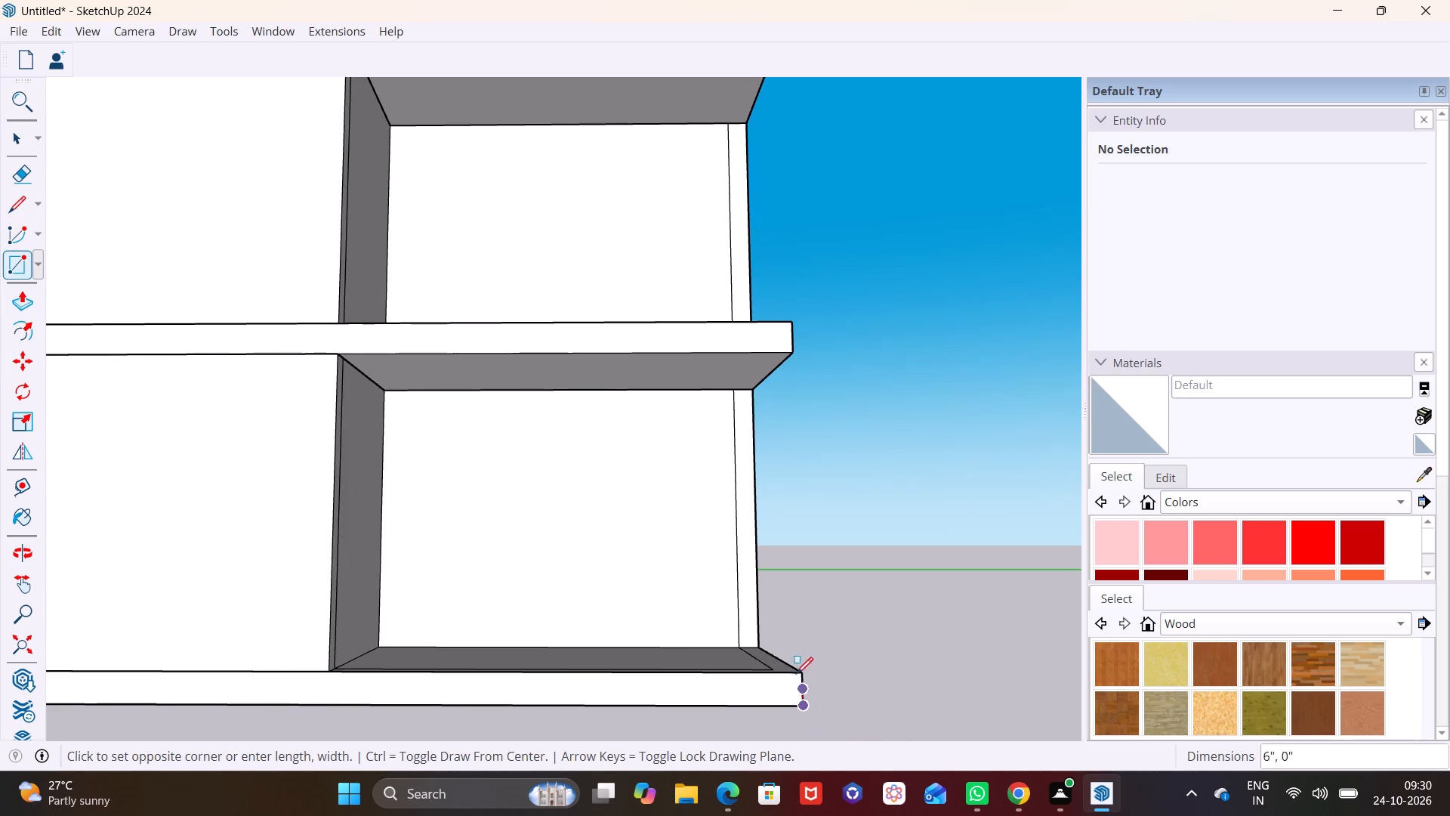
pyautogui.click(577, 667)
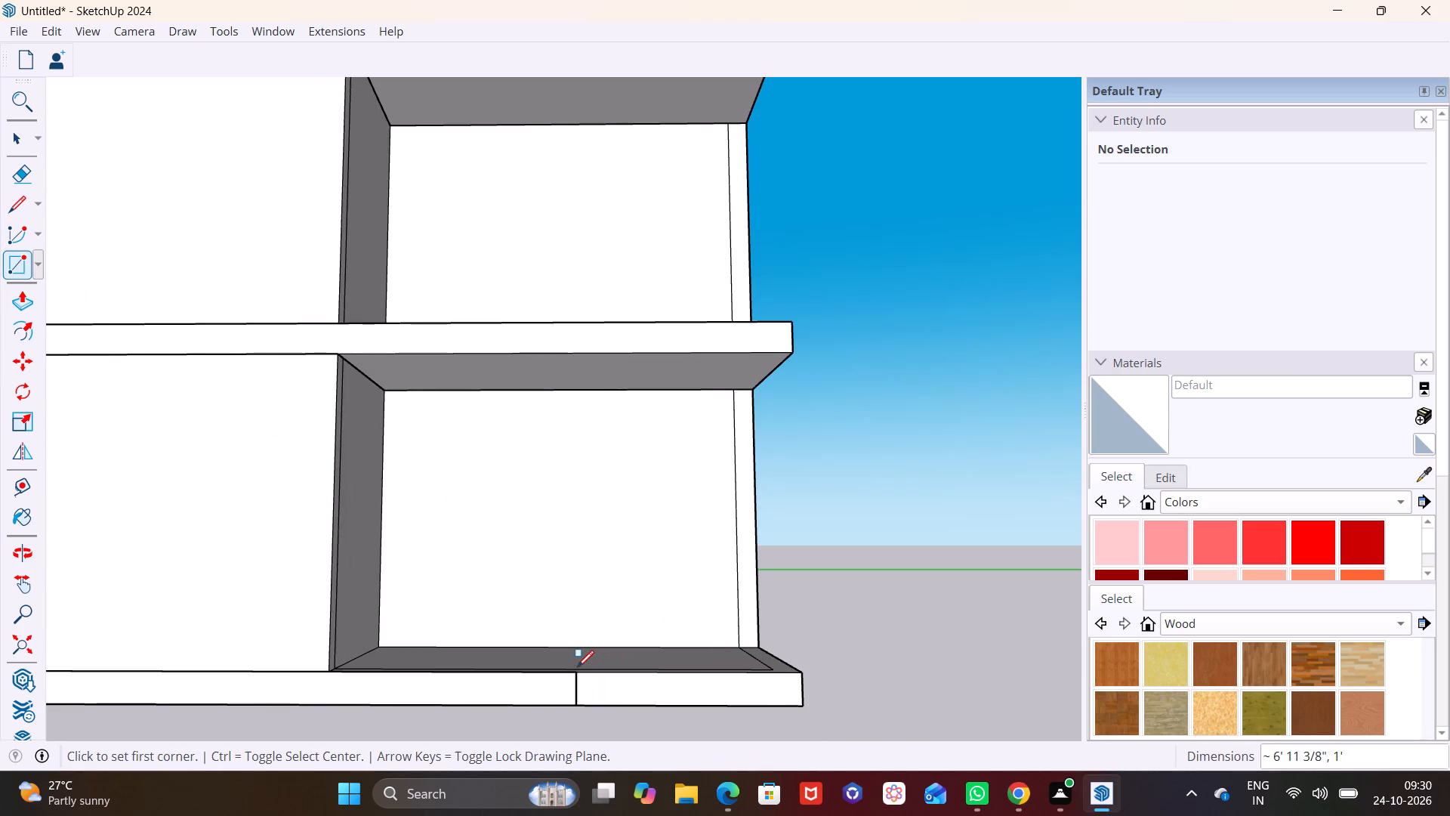
# Push/Pull the new rectangle on the ground slab's front edge outward by about 4 9/16".
pyautogui.click(17, 144)
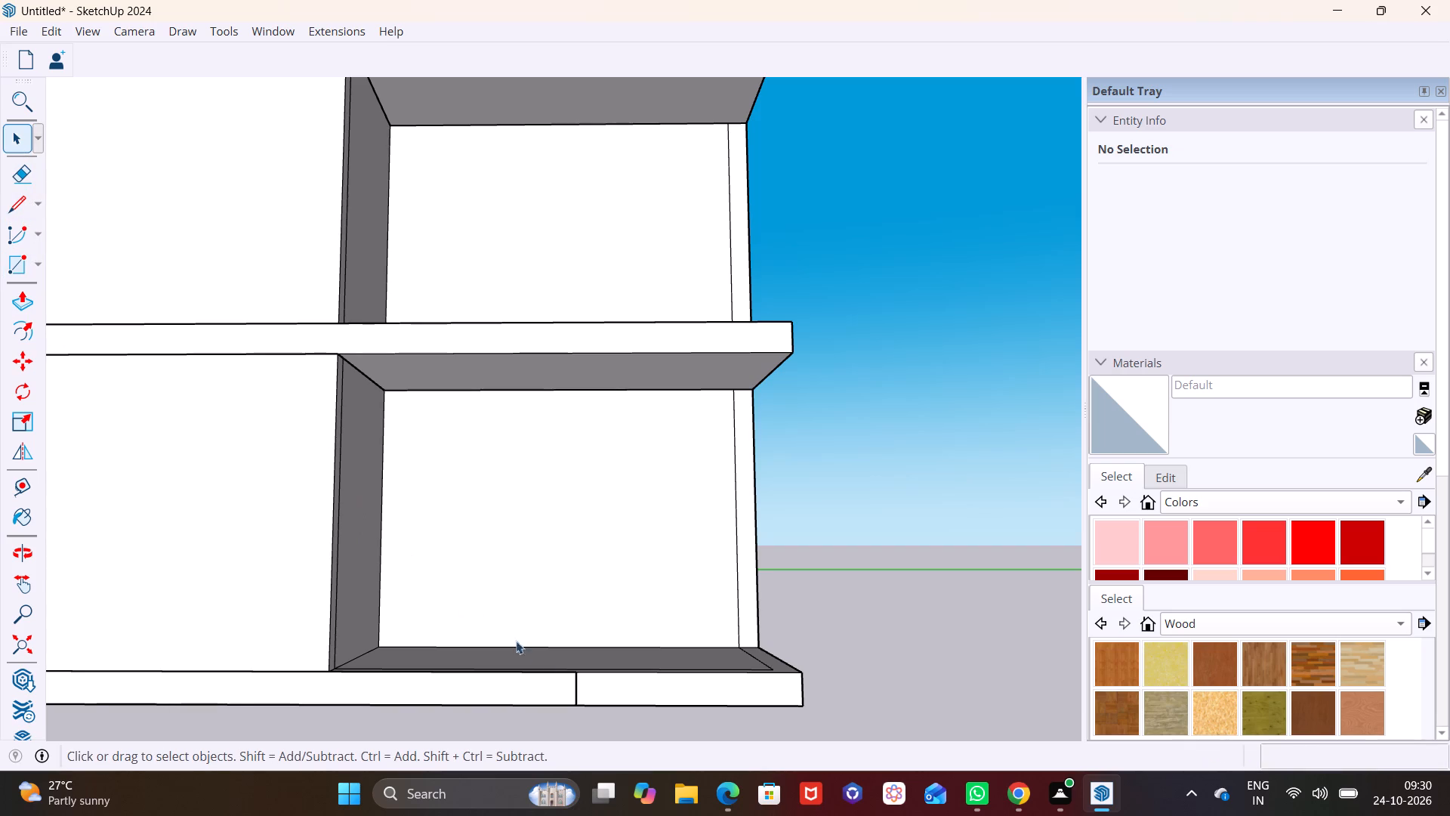
pyautogui.click(606, 689)
pyautogui.click(21, 293)
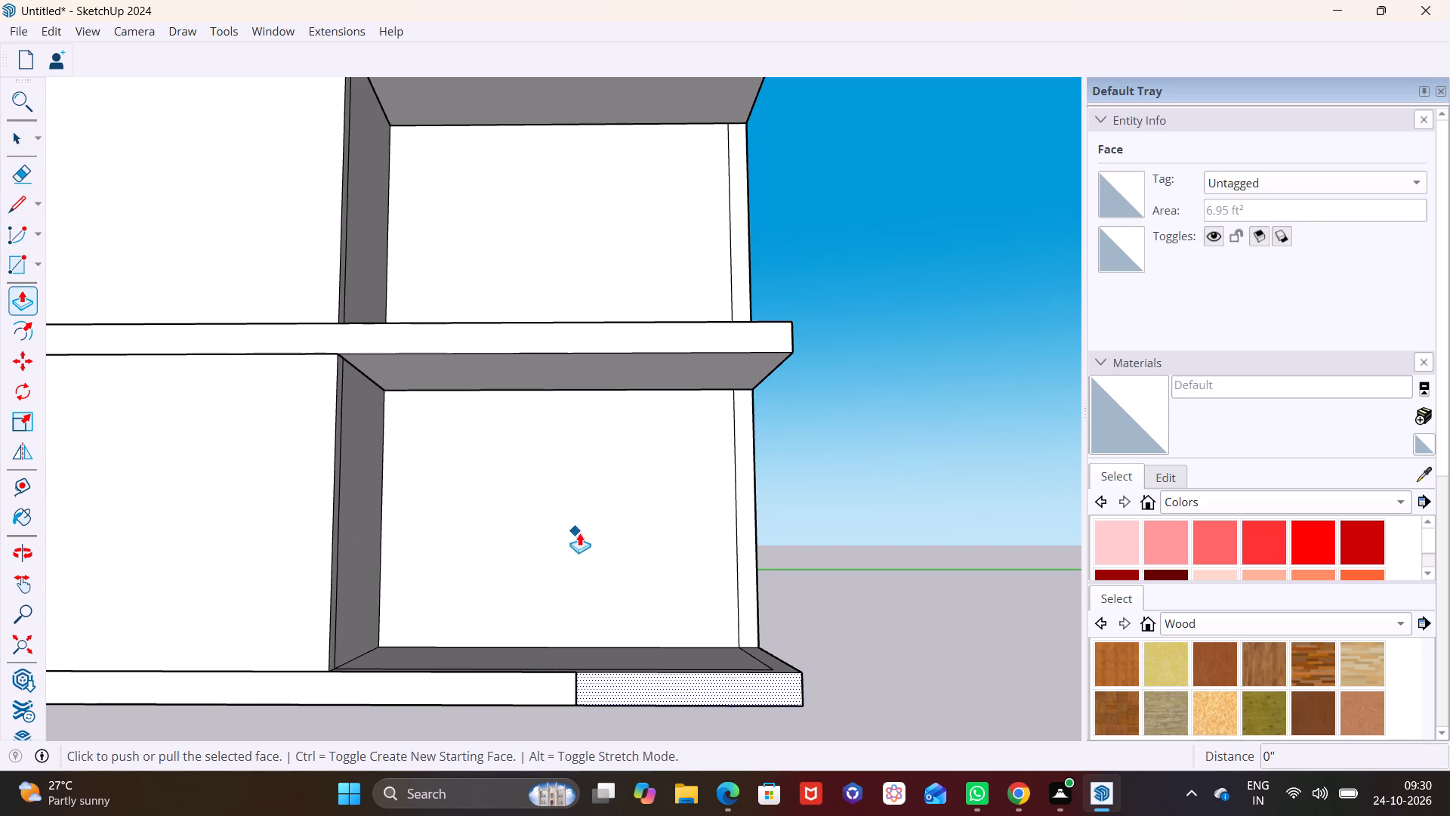
pyautogui.moveTo(579, 533); pyautogui.dragTo(446, 637, button='middle')
pyautogui.scroll(-6, 449, 629)
pyautogui.keyDown('shift'); pyautogui.moveTo(449, 629); pyautogui.dragTo(606, 468, button='middle'); pyautogui.keyUp('shift')
pyautogui.scroll(4, 704, 595)
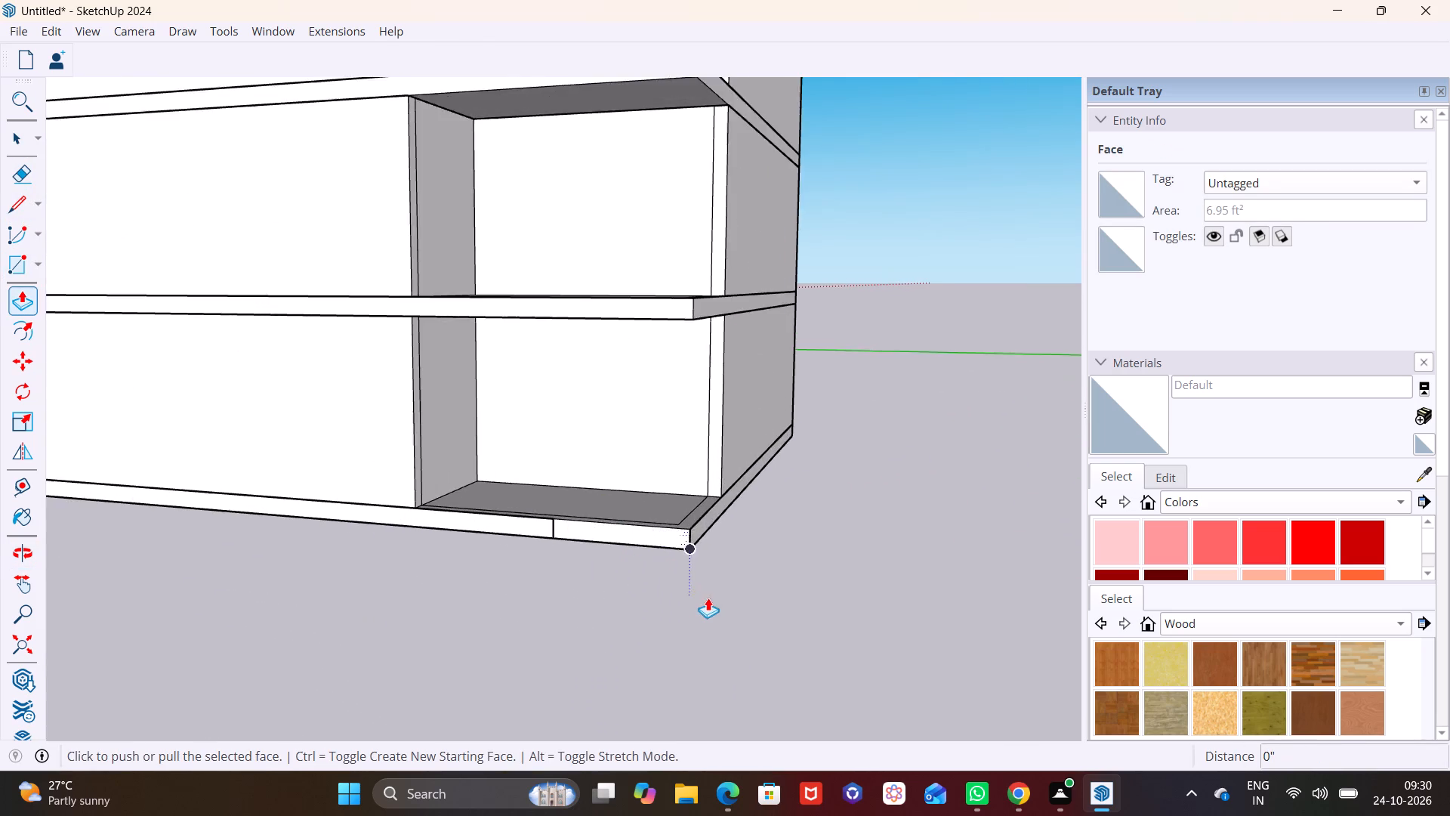
pyautogui.scroll(3, 708, 598)
pyautogui.moveTo(656, 520); pyautogui.dragTo(522, 603, button='middle')
pyautogui.scroll(7, 509, 589)
pyautogui.click(533, 564)
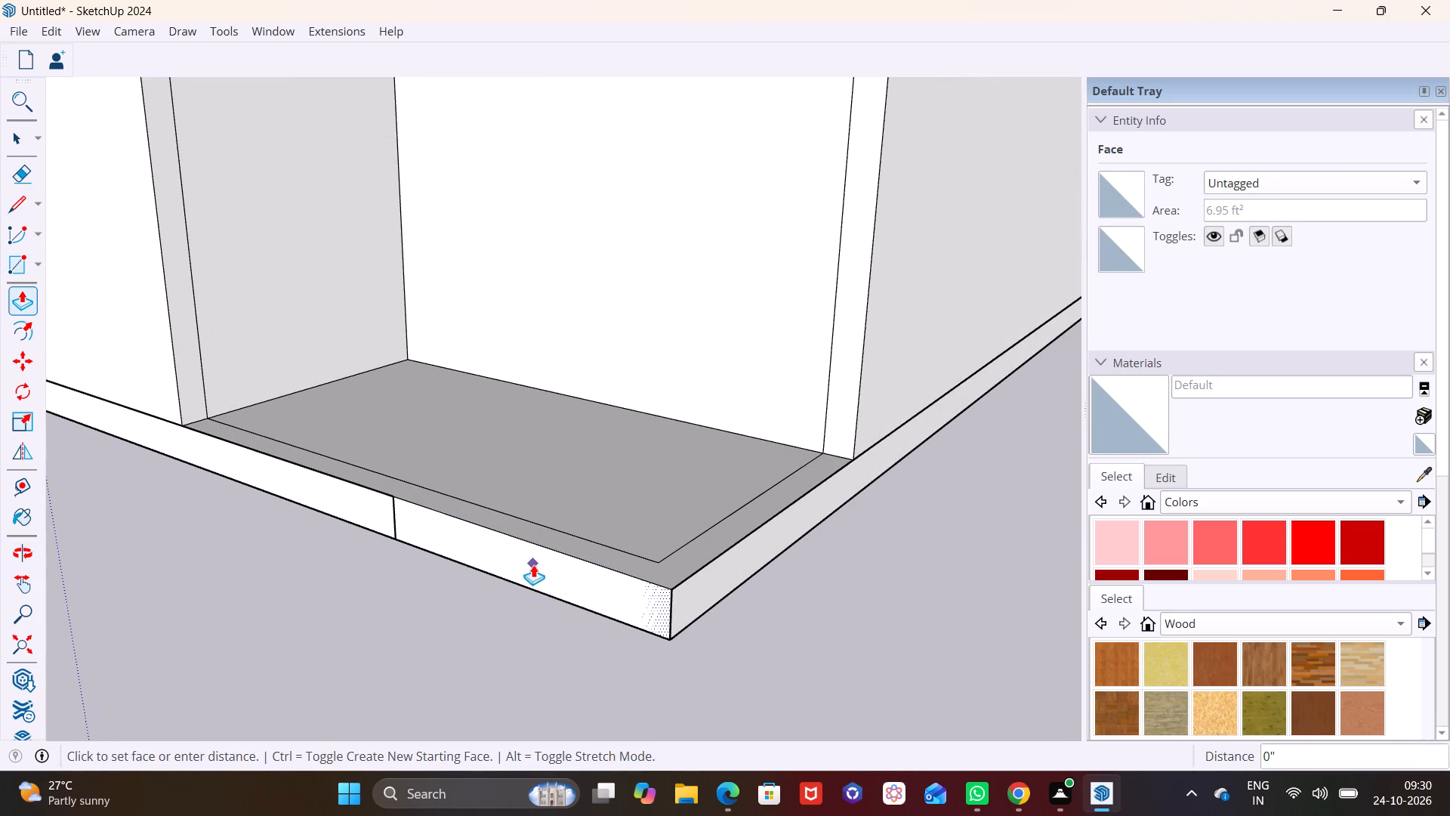
pyautogui.click(518, 567)
# Extend the protruding strip's end face about 8' 2" along the ground slab's front edge, slightly past the open corner's wall.
pyautogui.moveTo(384, 594); pyautogui.dragTo(835, 603, button='middle')
pyautogui.moveTo(626, 569); pyautogui.dragTo(810, 538, button='middle')
pyautogui.scroll(3, 657, 535)
pyautogui.click(8, 137)
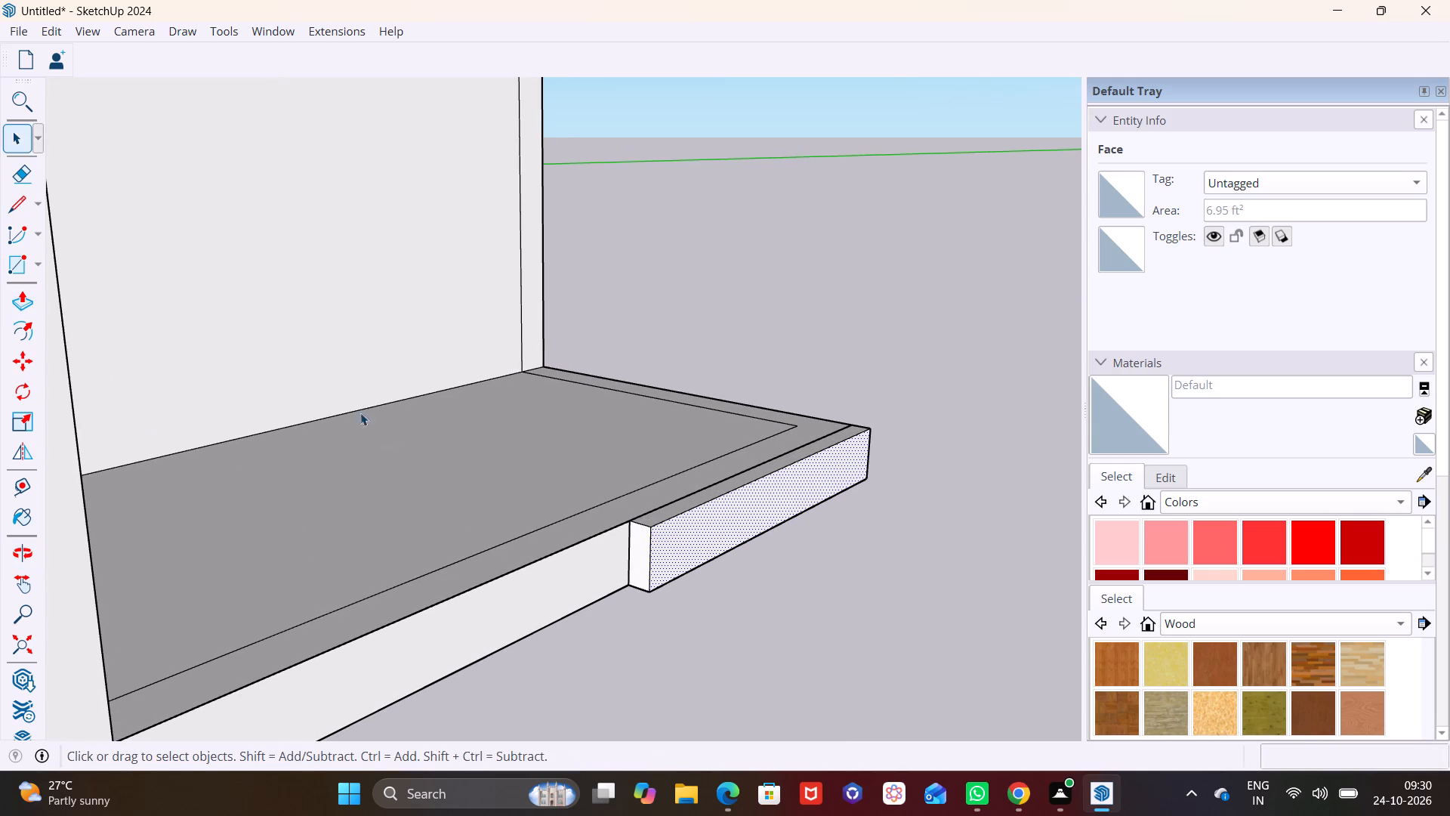
pyautogui.click(644, 555)
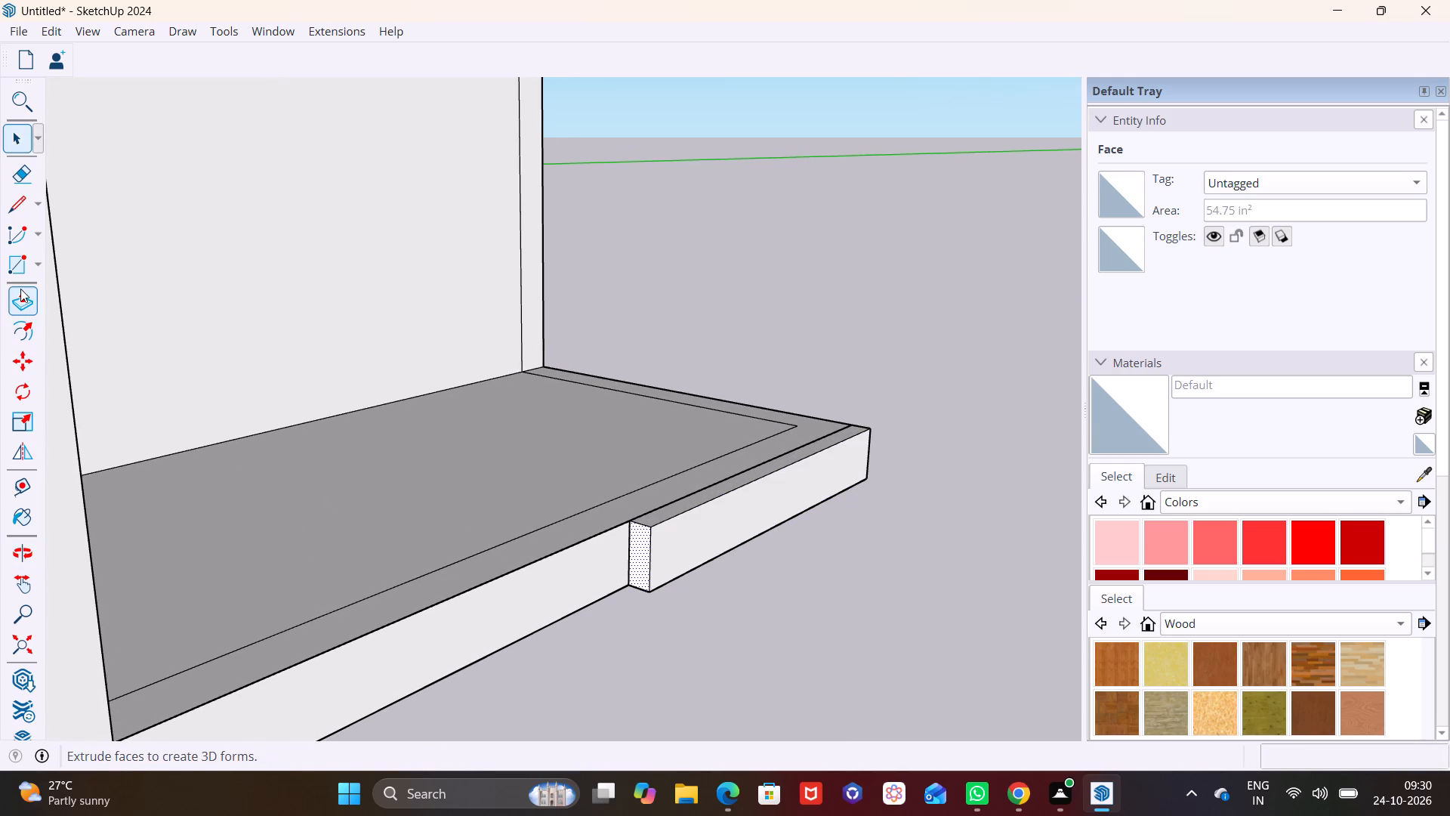
pyautogui.click(20, 289)
pyautogui.click(641, 554)
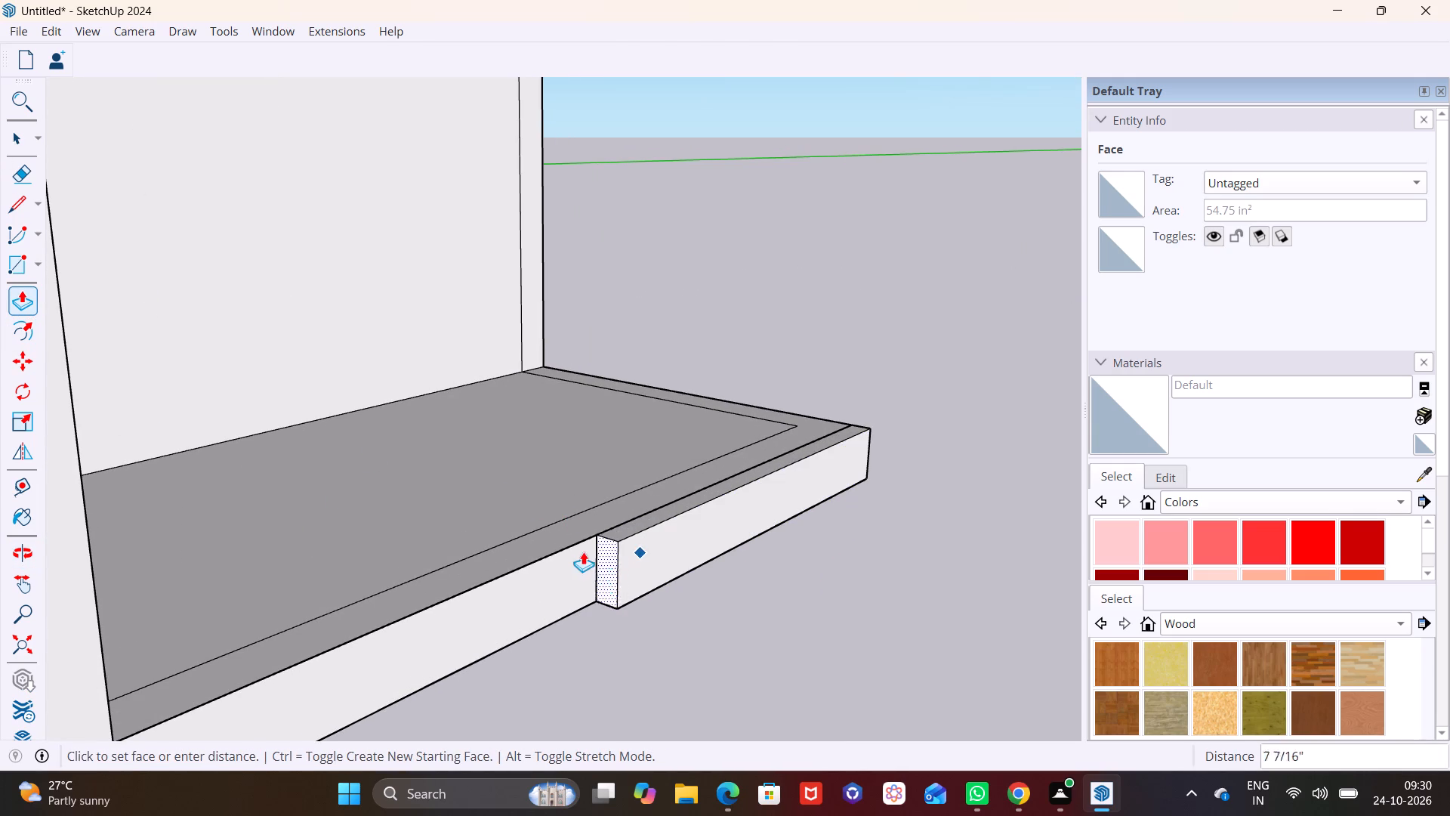
pyautogui.scroll(-6, 544, 553)
pyautogui.moveTo(525, 567); pyautogui.dragTo(669, 528, button='middle')
pyautogui.keyDown('shift'); pyautogui.scroll(1, 525, 567); pyautogui.keyUp('shift')
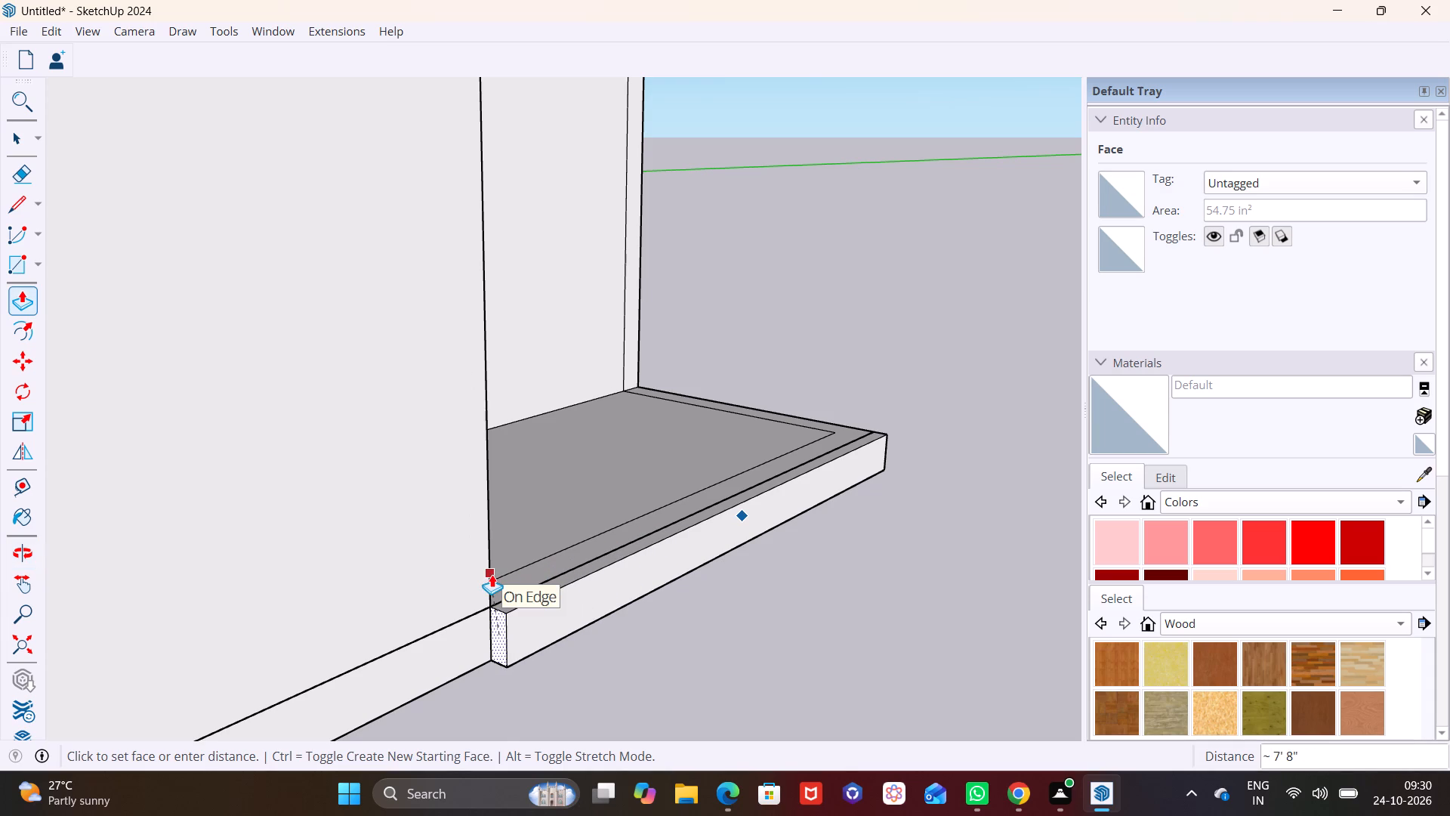
pyautogui.click(452, 589)
# Draw a line about 4 9/16" long across the strip's top, from the front wall's corner to the strip's outer edge.
pyautogui.moveTo(455, 579); pyautogui.dragTo(279, 513, button='middle')
pyautogui.moveTo(293, 502); pyautogui.dragTo(294, 520, button='middle')
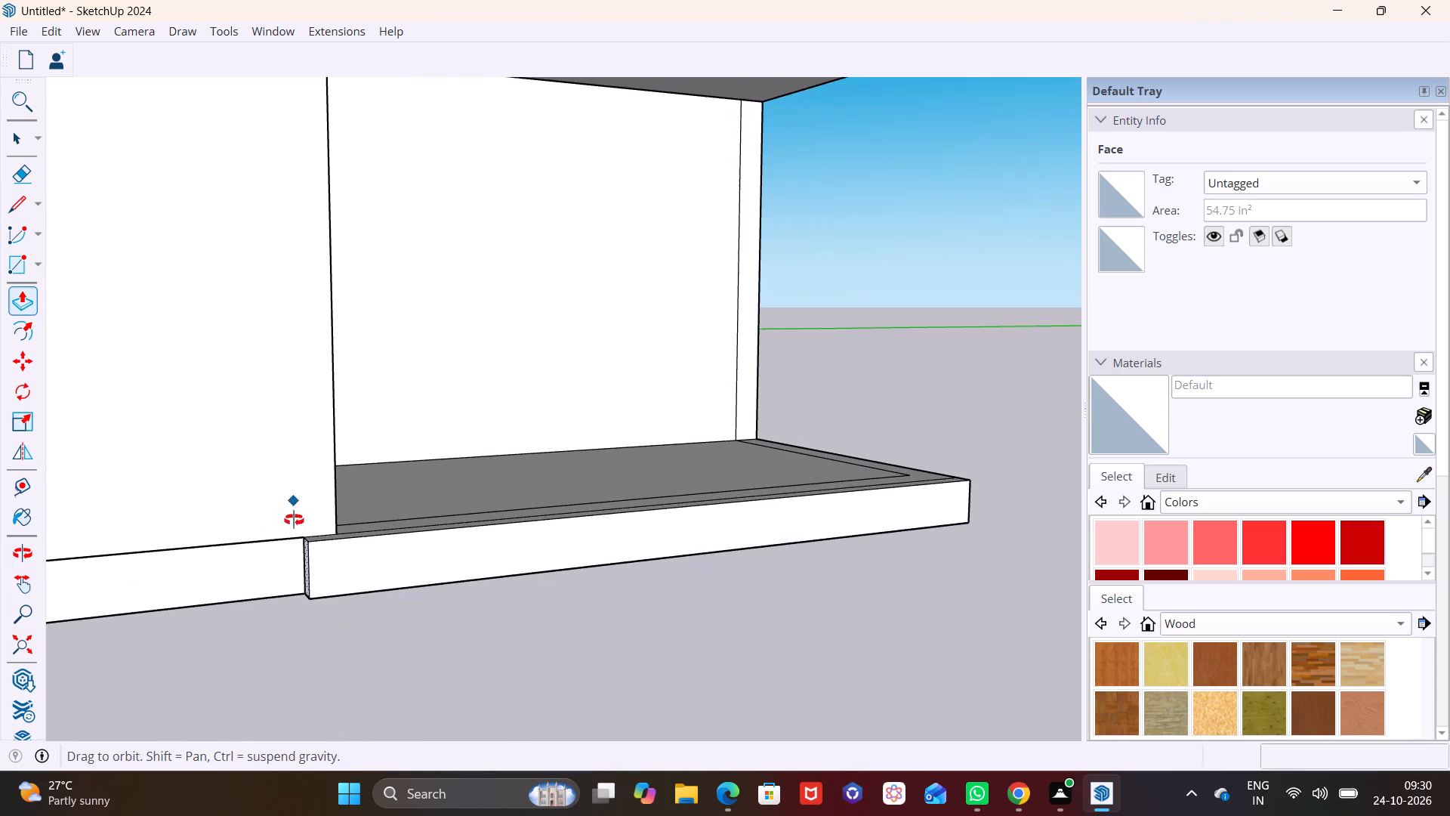
pyautogui.moveTo(294, 520); pyautogui.dragTo(310, 610, button='middle')
pyautogui.scroll(4, 316, 585)
pyautogui.click(18, 203)
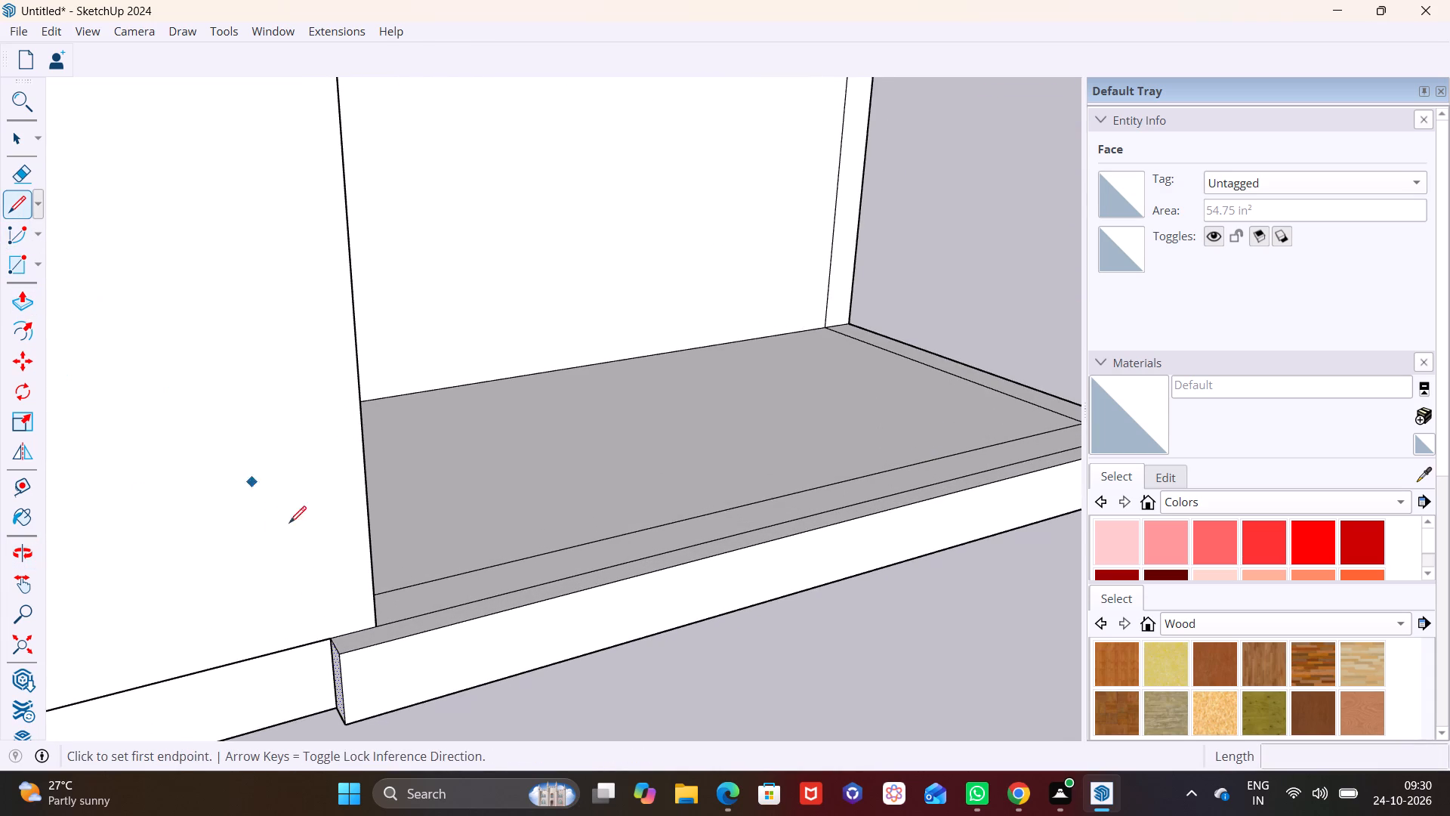
pyautogui.scroll(6, 354, 577)
pyautogui.click(386, 653)
pyautogui.click(403, 685)
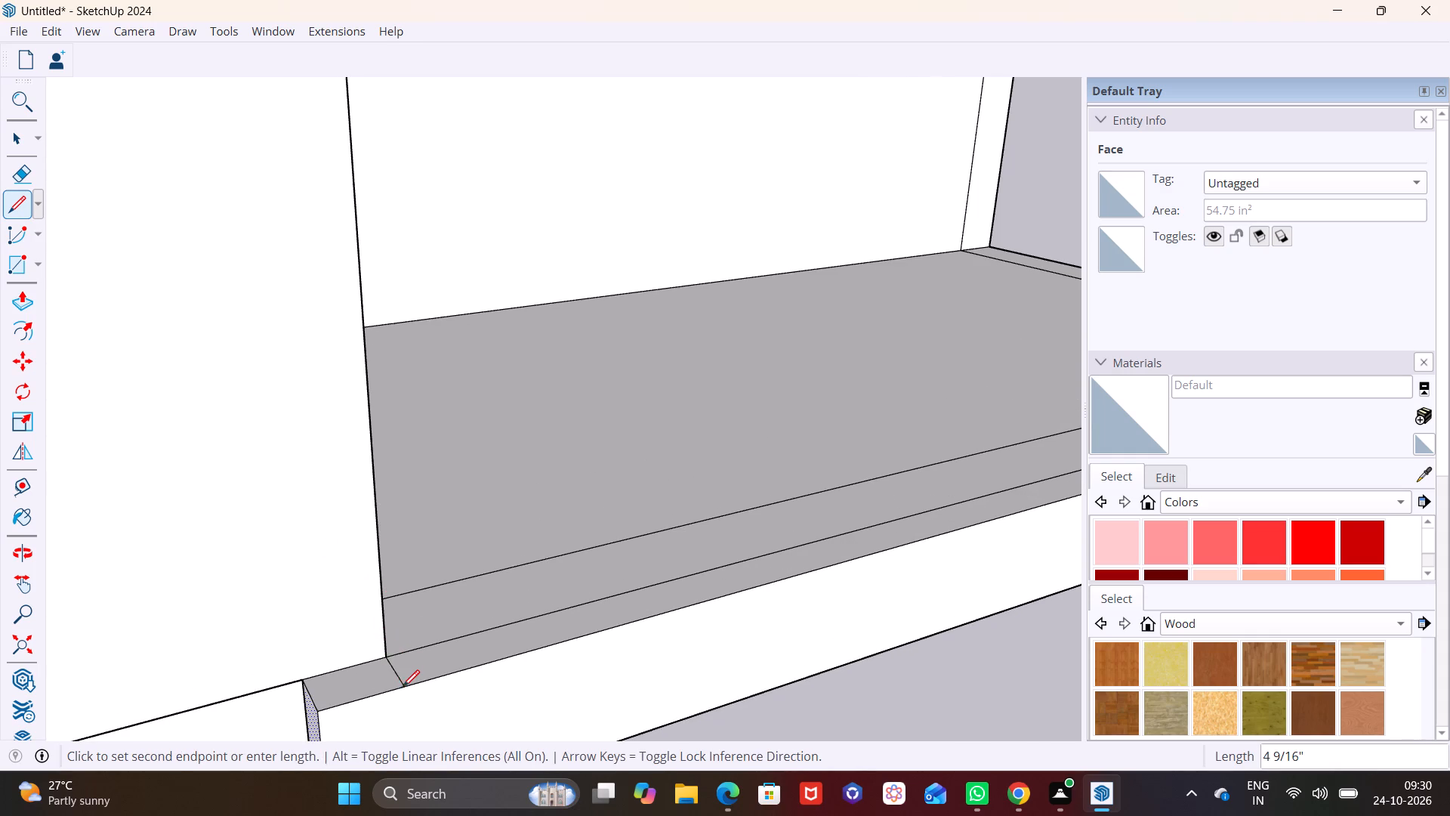
# Push/Pull the small top face at the strip's wall end up 10' to the underside of the next slab.
pyautogui.click(7, 140)
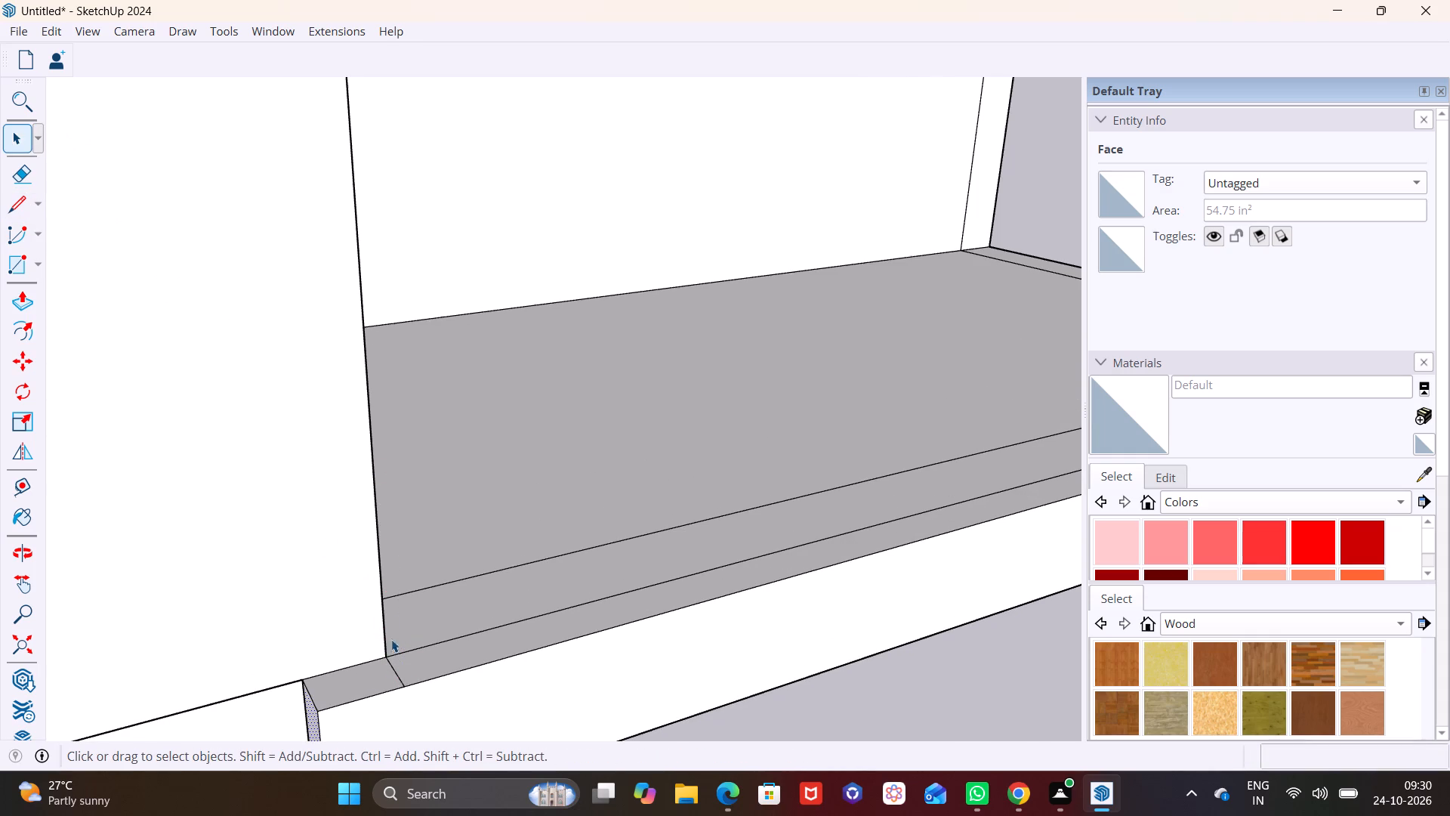
pyautogui.click(356, 684)
pyautogui.click(28, 301)
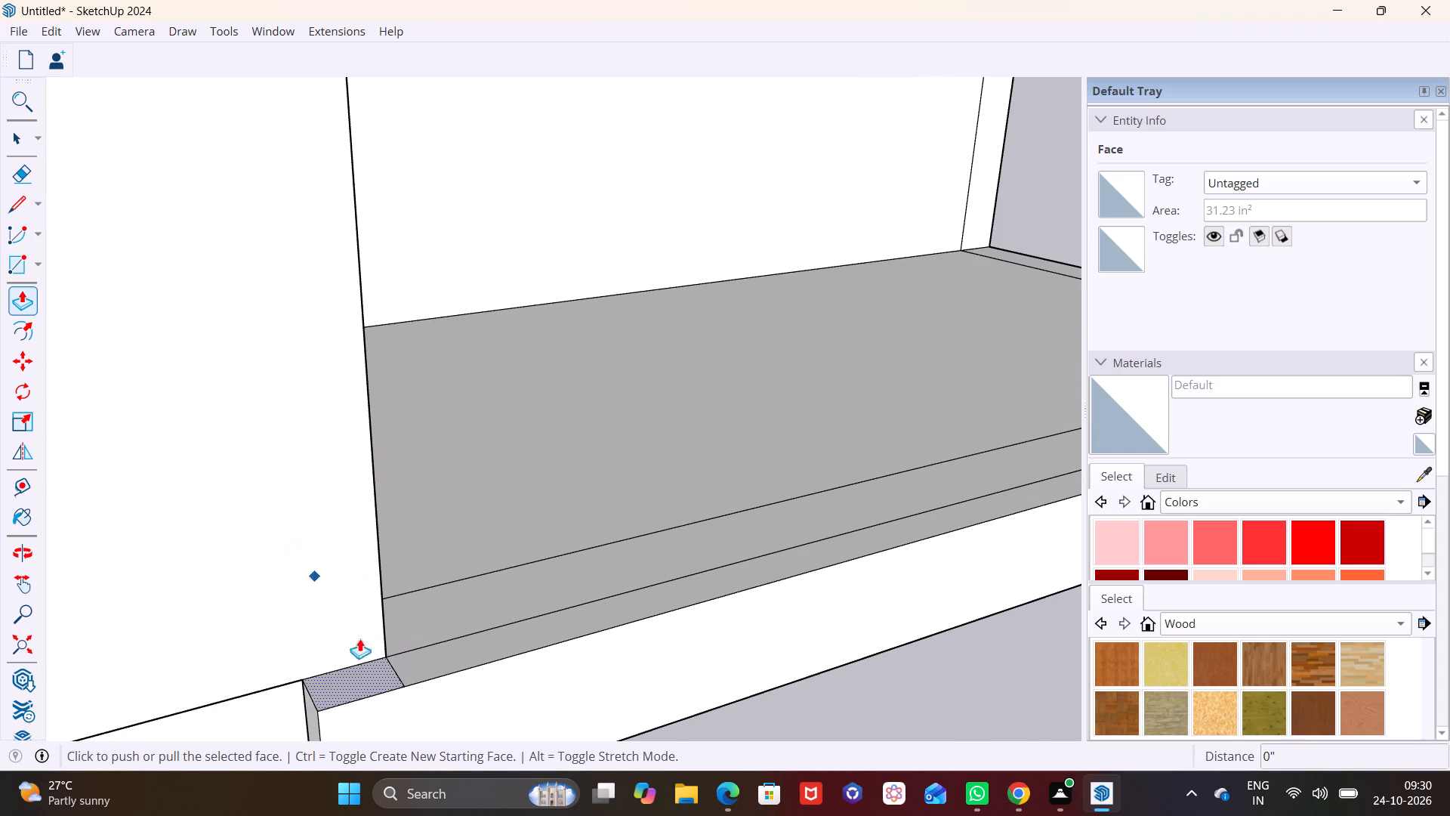
pyautogui.click(368, 676)
pyautogui.scroll(-12, 331, 391)
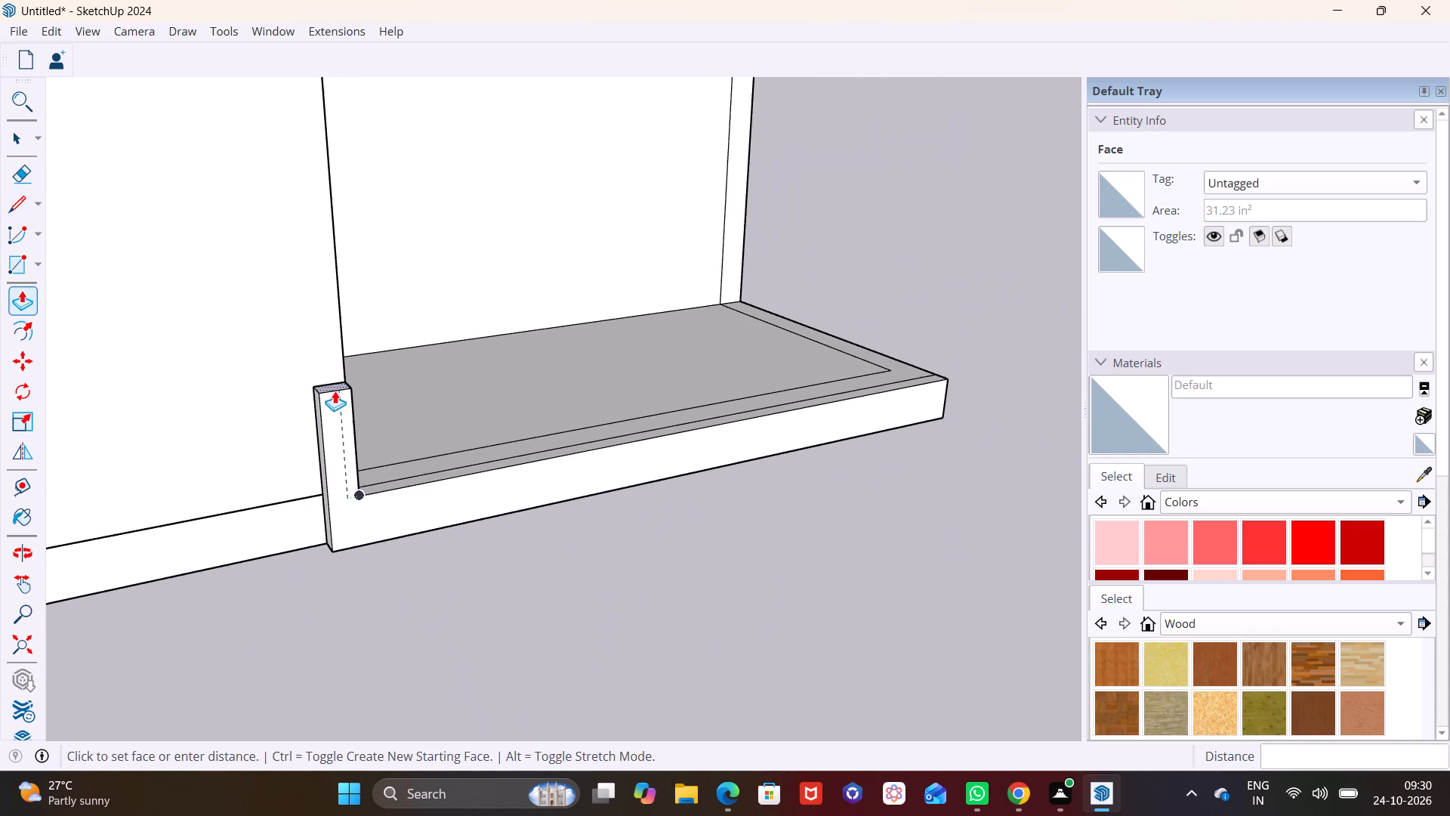
pyautogui.moveTo(335, 391); pyautogui.dragTo(377, 668, button='middle')
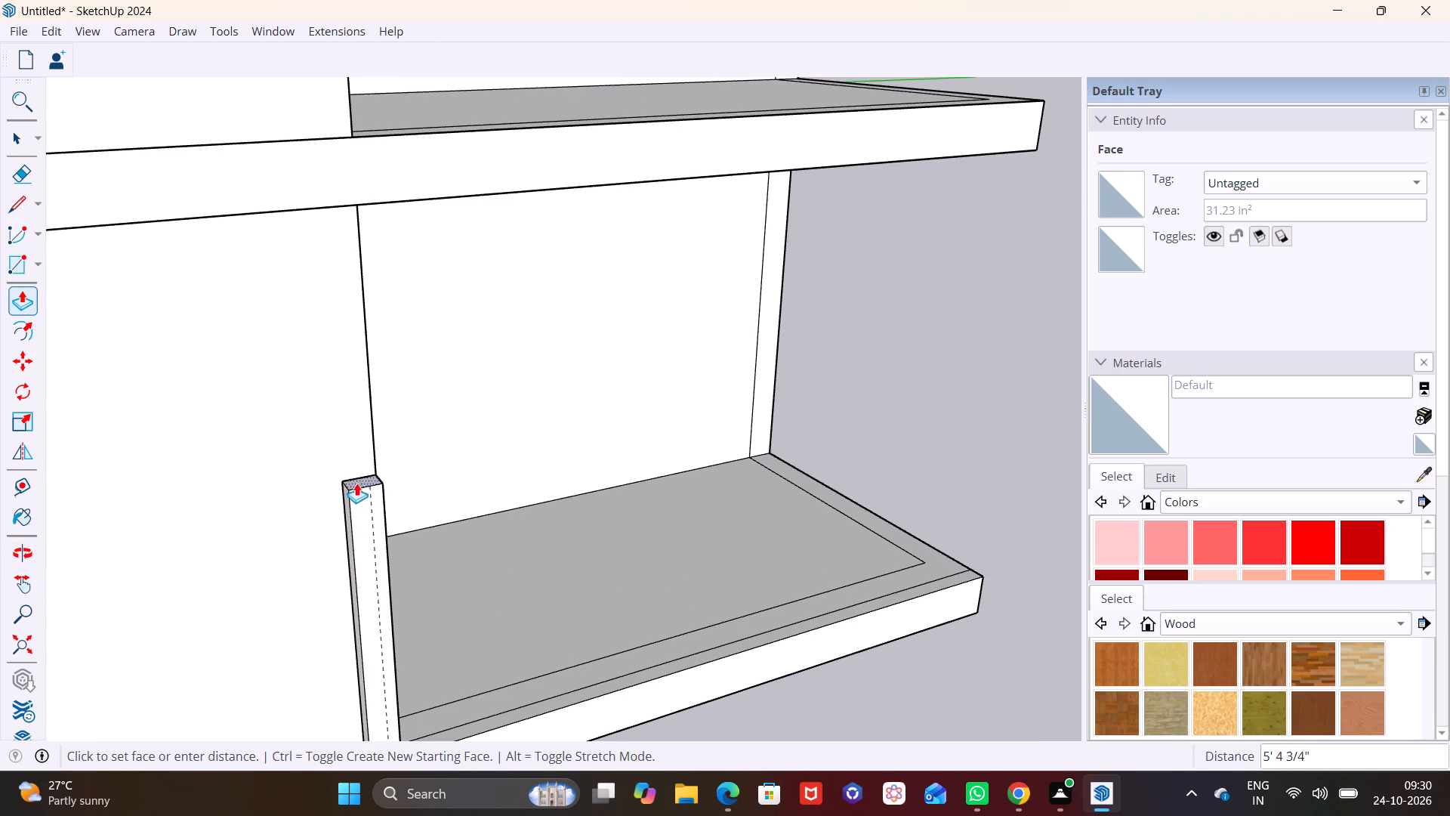
pyautogui.scroll(-4, 356, 481)
pyautogui.keyDown('shift'); pyautogui.moveTo(356, 481); pyautogui.dragTo(258, 496, button='middle'); pyautogui.keyUp('shift')
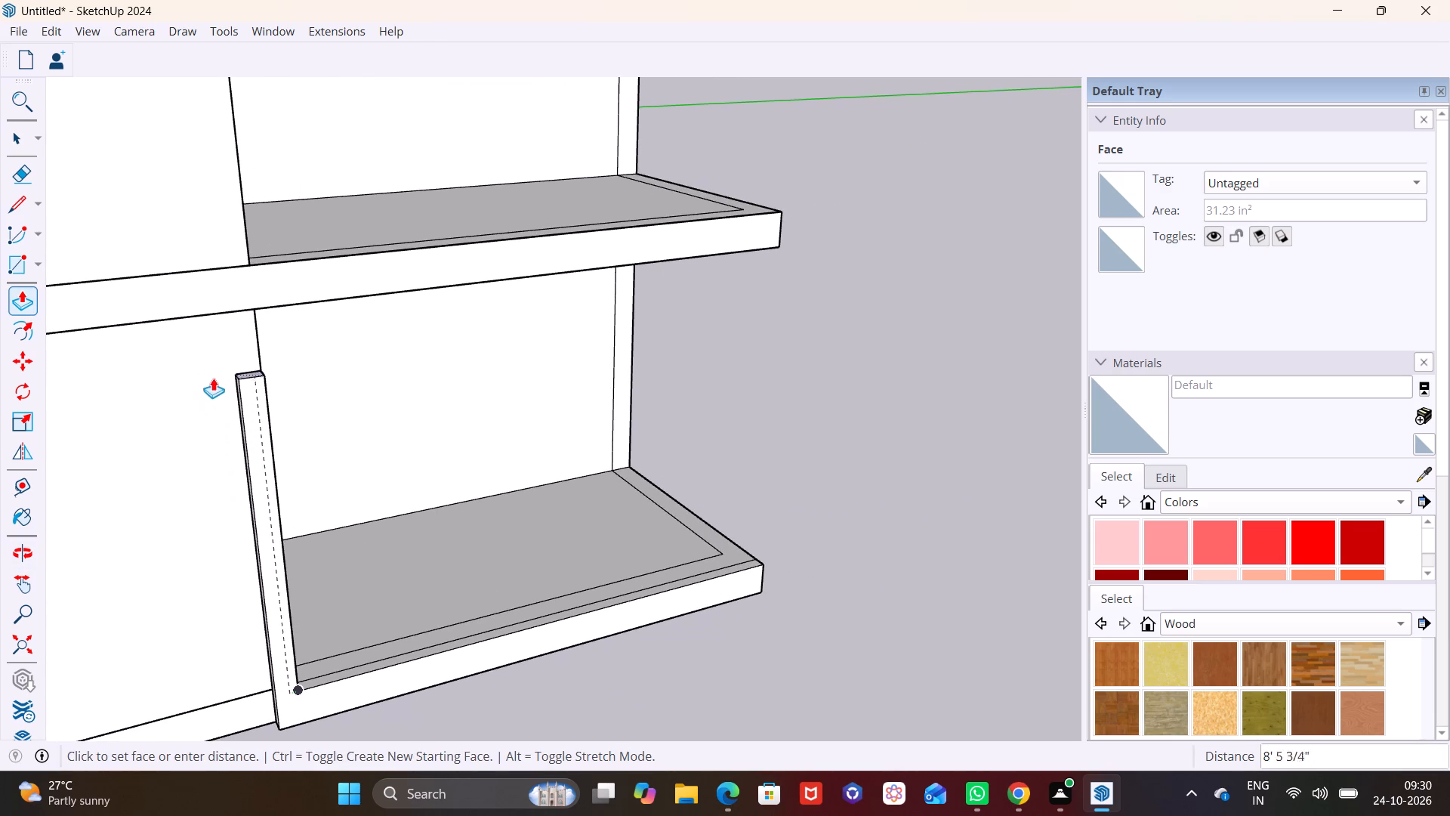
pyautogui.click(216, 315)
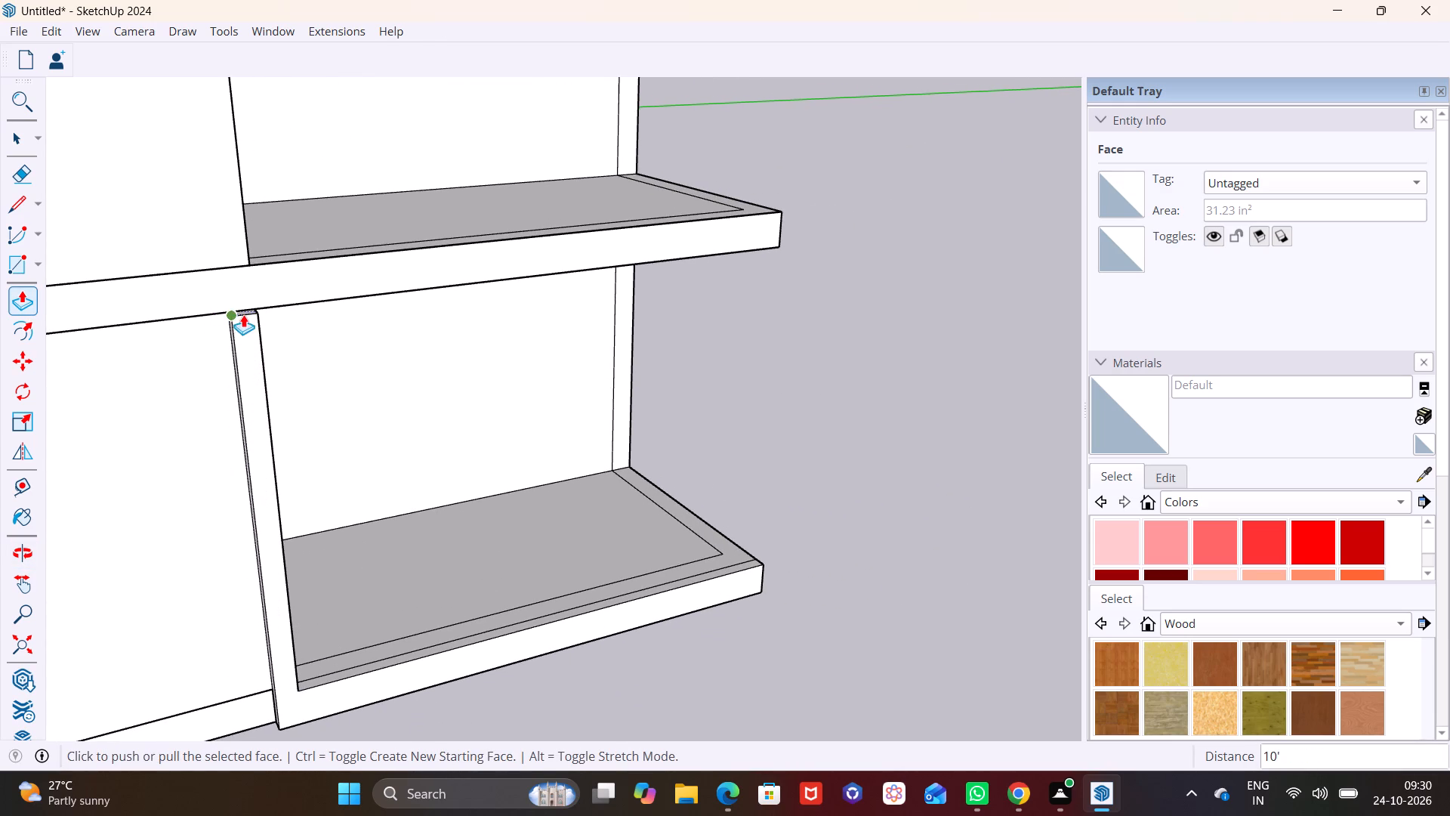
# Extend the new column's top face a further 33' up to the top of the fourth storey's wall.
pyautogui.click(243, 312)
pyautogui.scroll(-8, 252, 244)
pyautogui.keyDown('shift'); pyautogui.moveTo(257, 245); pyautogui.dragTo(507, 748, button='middle'); pyautogui.keyUp('shift')
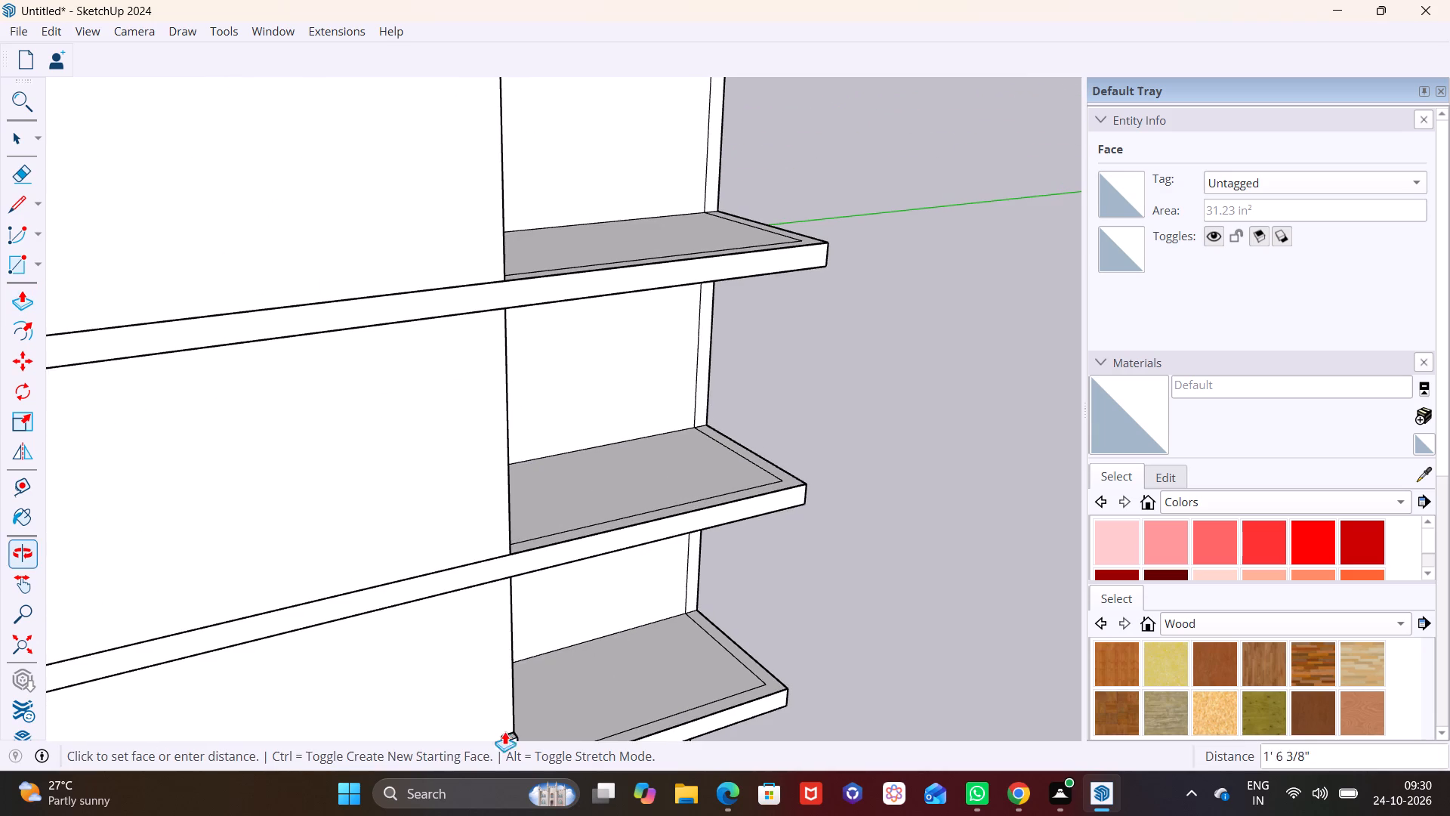
pyautogui.scroll(-4, 506, 410)
pyautogui.keyDown('shift'); pyautogui.moveTo(507, 369); pyautogui.dragTo(430, 628, button='middle'); pyautogui.keyUp('shift')
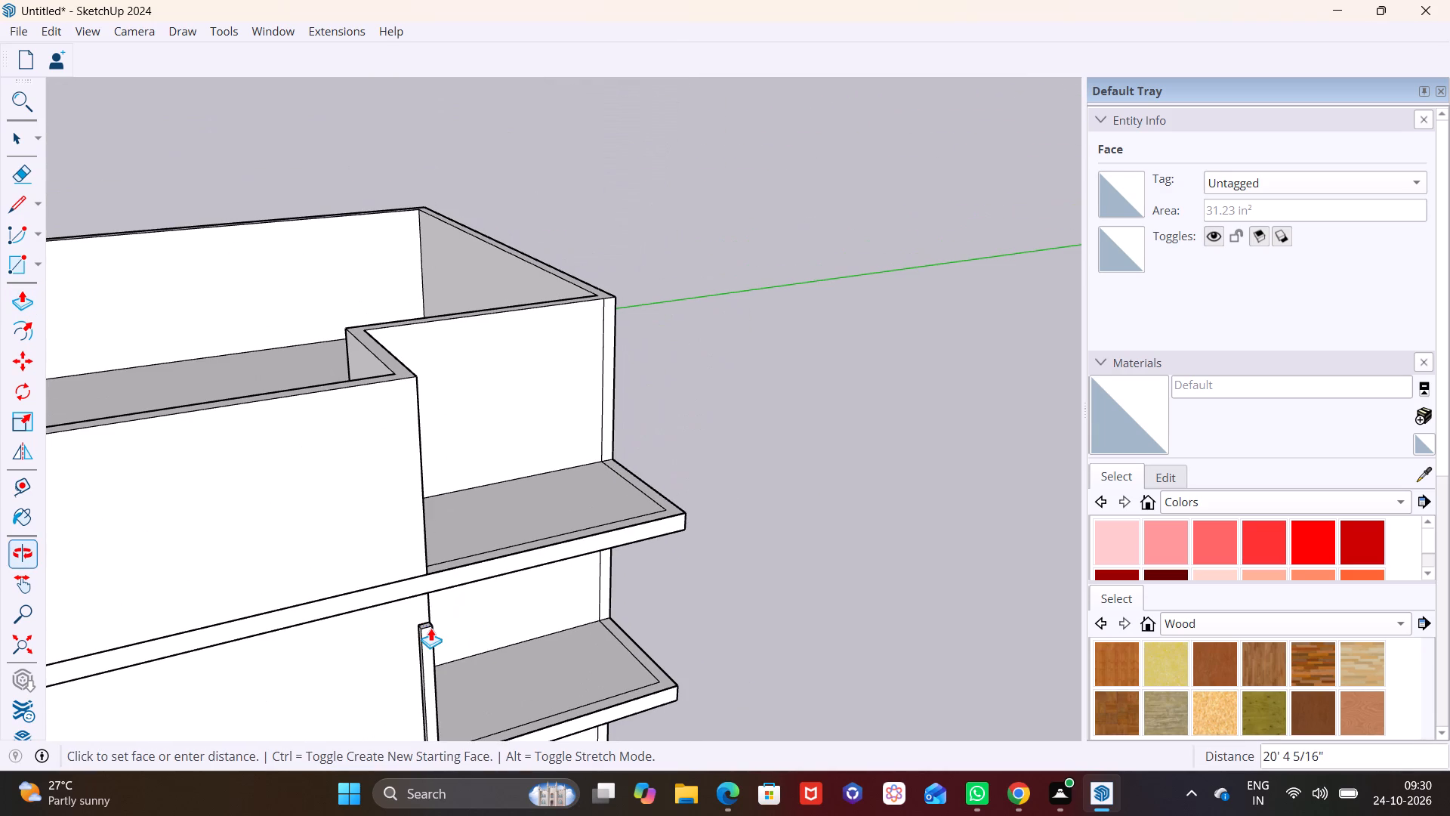
pyautogui.click(384, 380)
# Widen the full-height column by pulling its side face about 1' 1/16" along the front wall, away from the open corner.
pyautogui.scroll(-2, 403, 487)
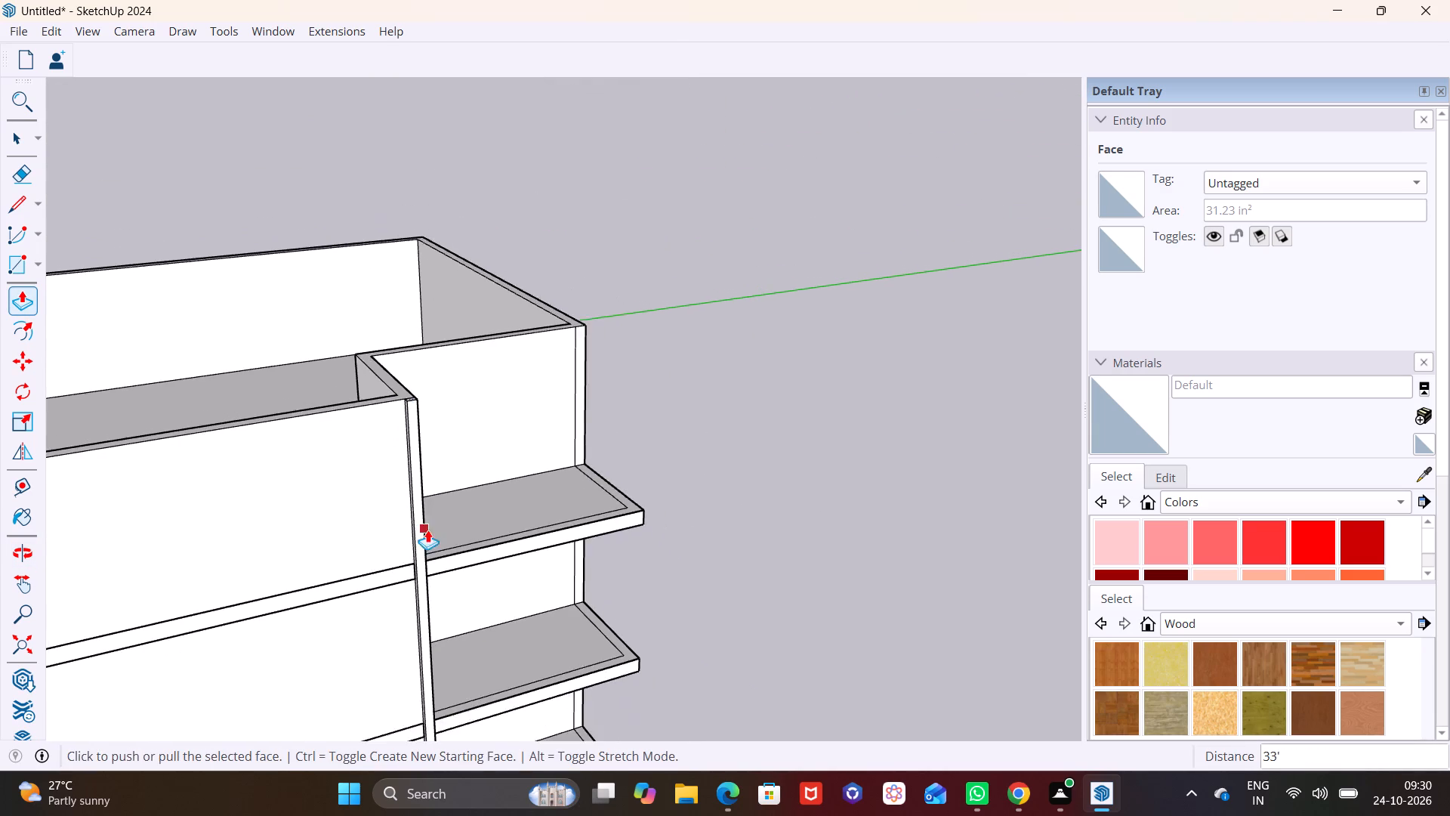
pyautogui.keyDown('shift'); pyautogui.moveTo(427, 530); pyautogui.dragTo(572, 258, button='middle'); pyautogui.keyUp('shift')
pyautogui.keyDown('shift'); pyautogui.scroll(1, 427, 530); pyautogui.keyUp('shift')
pyautogui.scroll(3, 560, 719)
pyautogui.keyDown('shift'); pyautogui.moveTo(637, 683); pyautogui.dragTo(637, 412, button='middle'); pyautogui.keyUp('shift')
pyautogui.scroll(3, 563, 468)
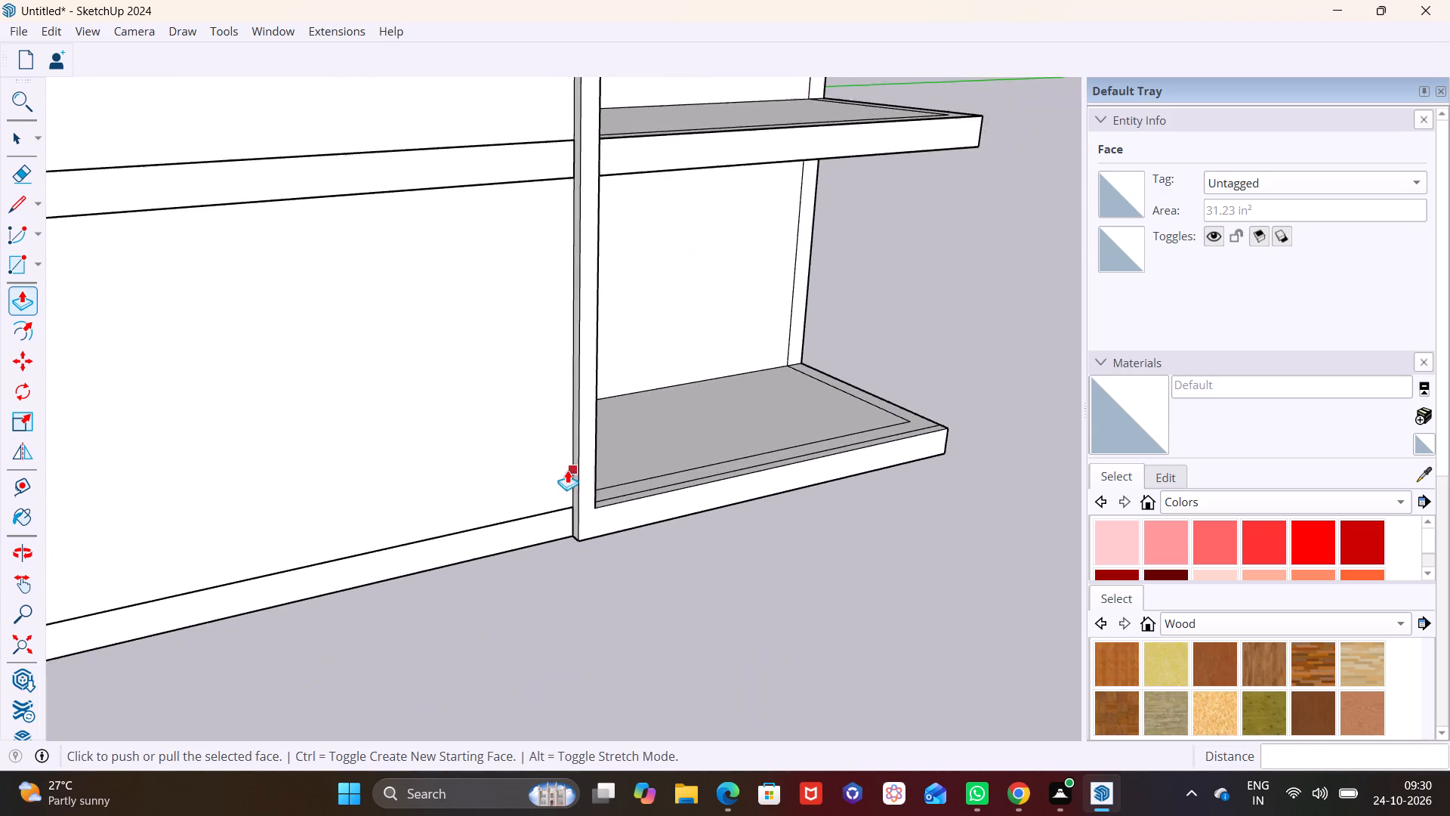
pyautogui.scroll(3, 567, 470)
pyautogui.moveTo(570, 471); pyautogui.dragTo(667, 490, button='middle')
pyautogui.press('space')
pyautogui.click(624, 451)
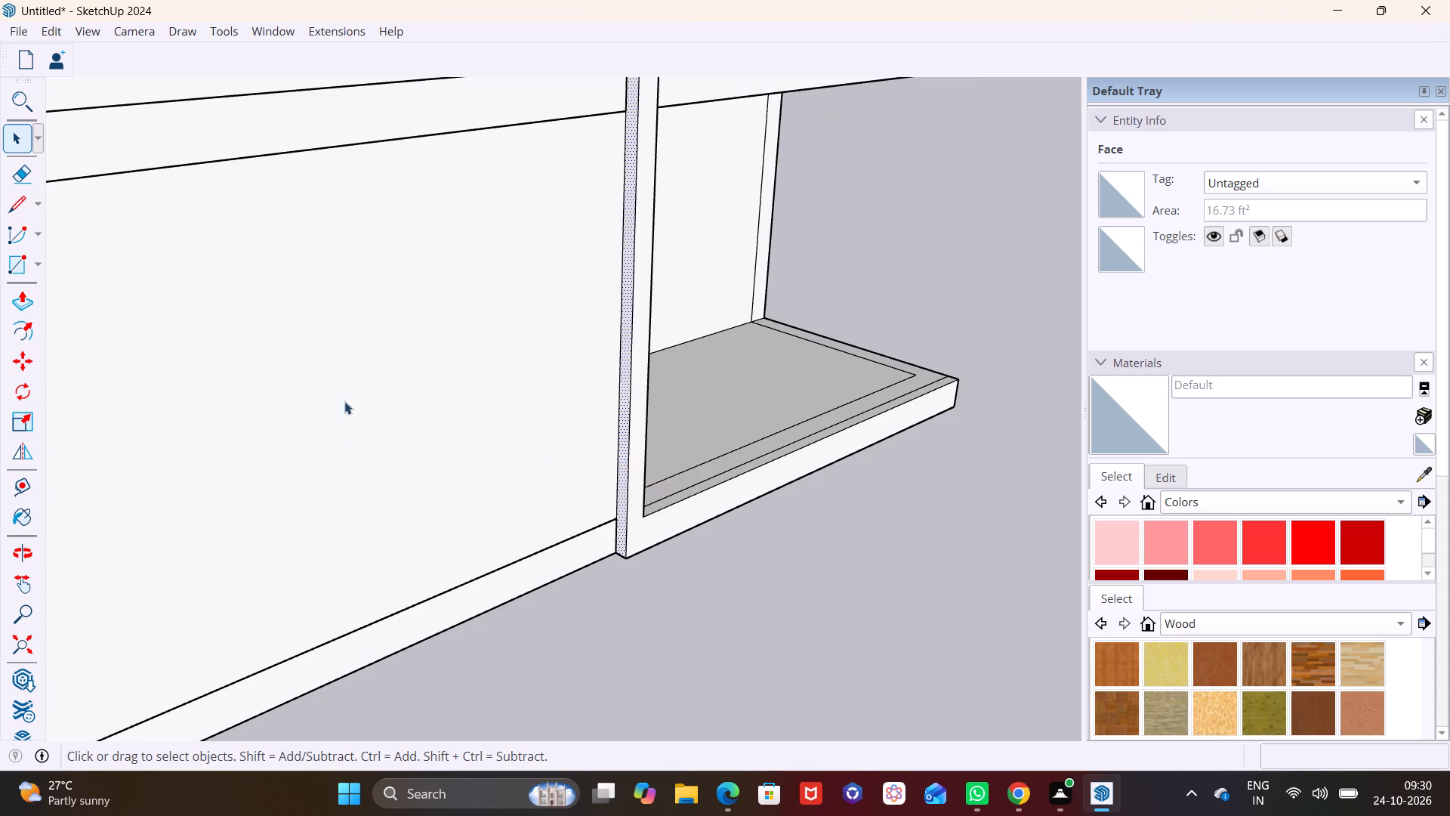
pyautogui.click(29, 299)
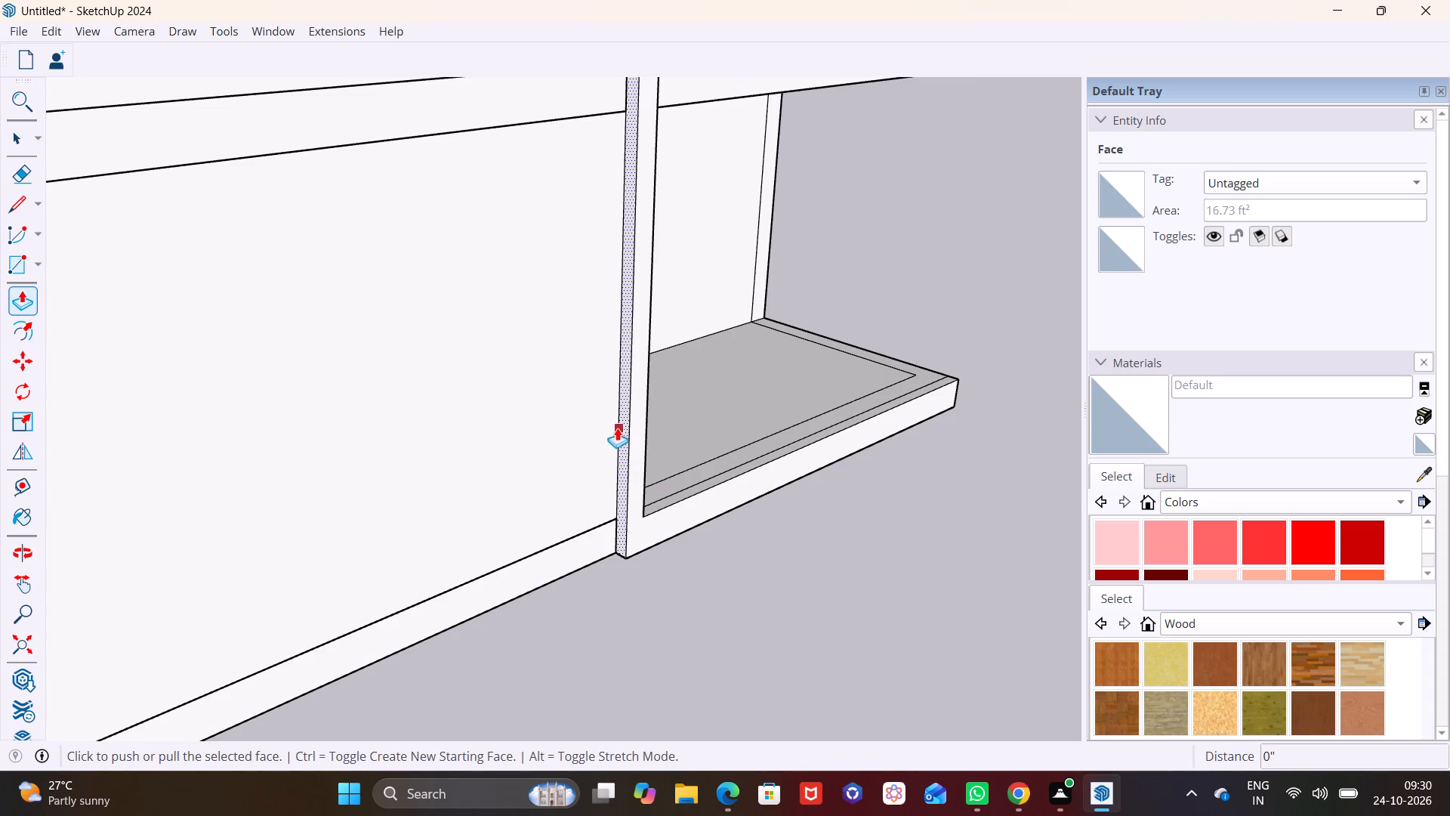
pyautogui.click(619, 424)
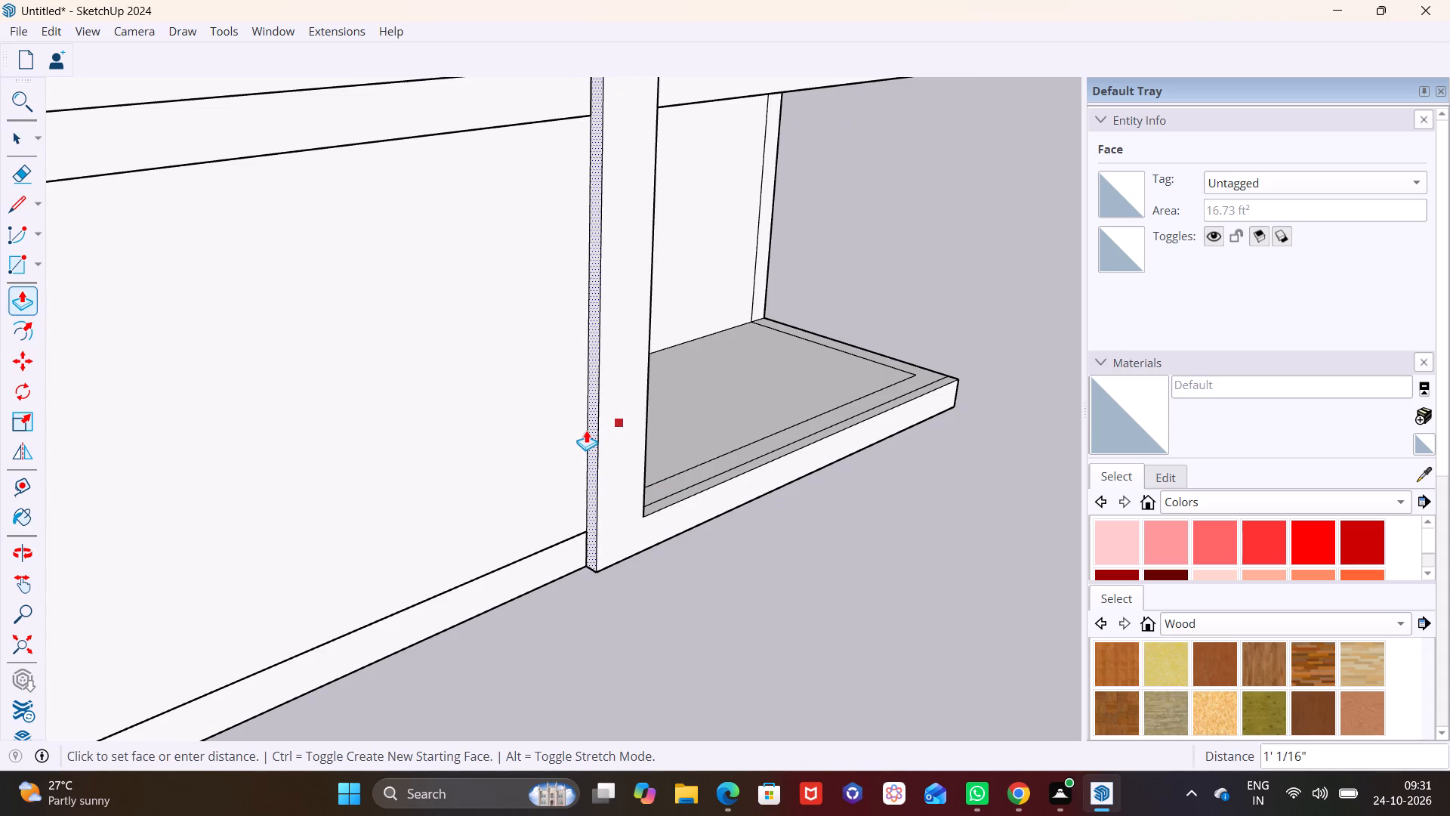
pyautogui.click(586, 430)
# Push/Pull the top face of the ground-floor front strip up about 4 3/8" along the open corner.
pyautogui.moveTo(780, 545); pyautogui.dragTo(410, 376, button='middle')
pyautogui.scroll(-3, 633, 428)
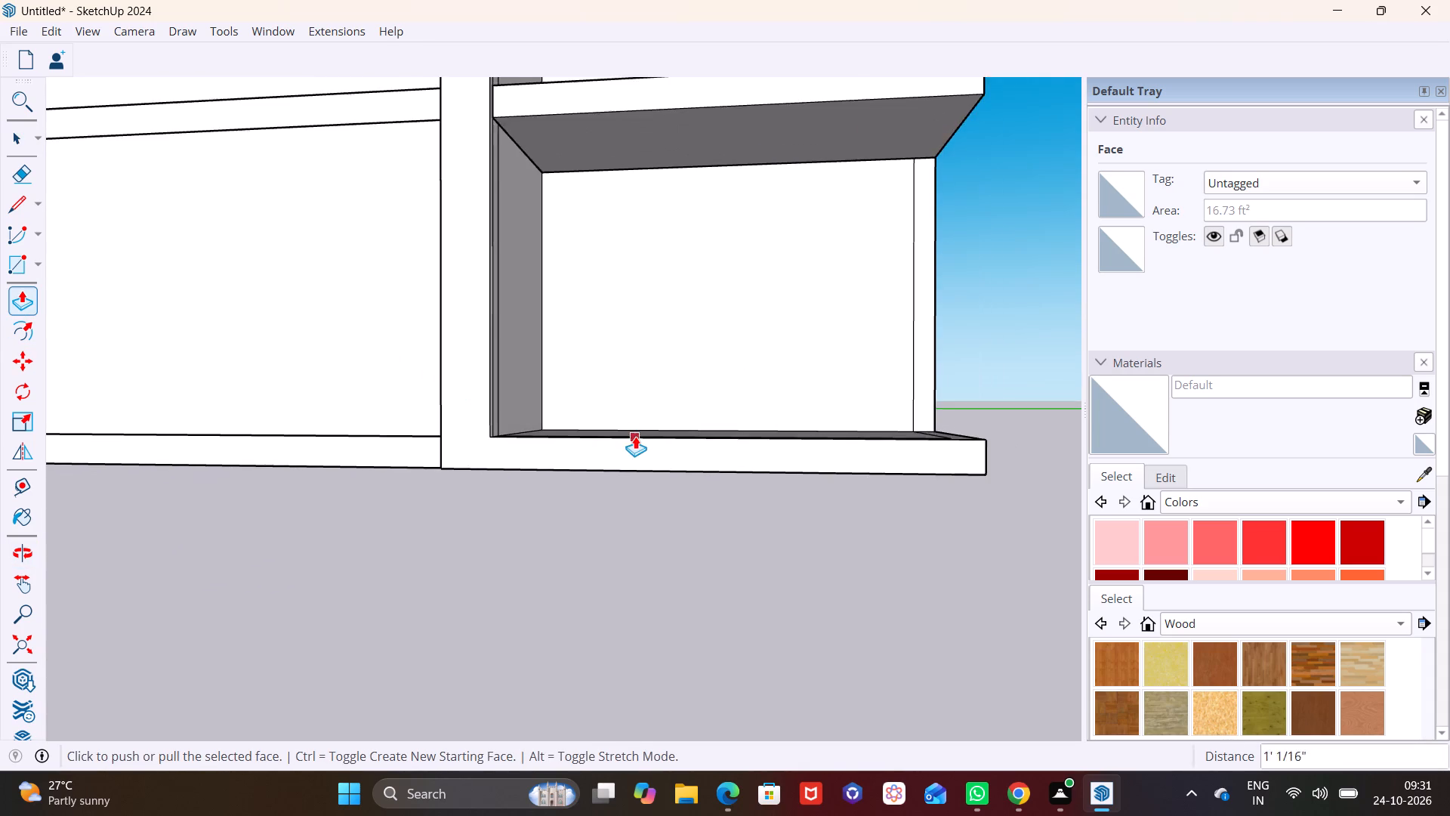
pyautogui.scroll(-5, 635, 436)
pyautogui.keyDown('shift'); pyautogui.moveTo(623, 443); pyautogui.dragTo(486, 495, button='middle'); pyautogui.keyUp('shift')
pyautogui.moveTo(521, 492); pyautogui.dragTo(424, 567, button='middle')
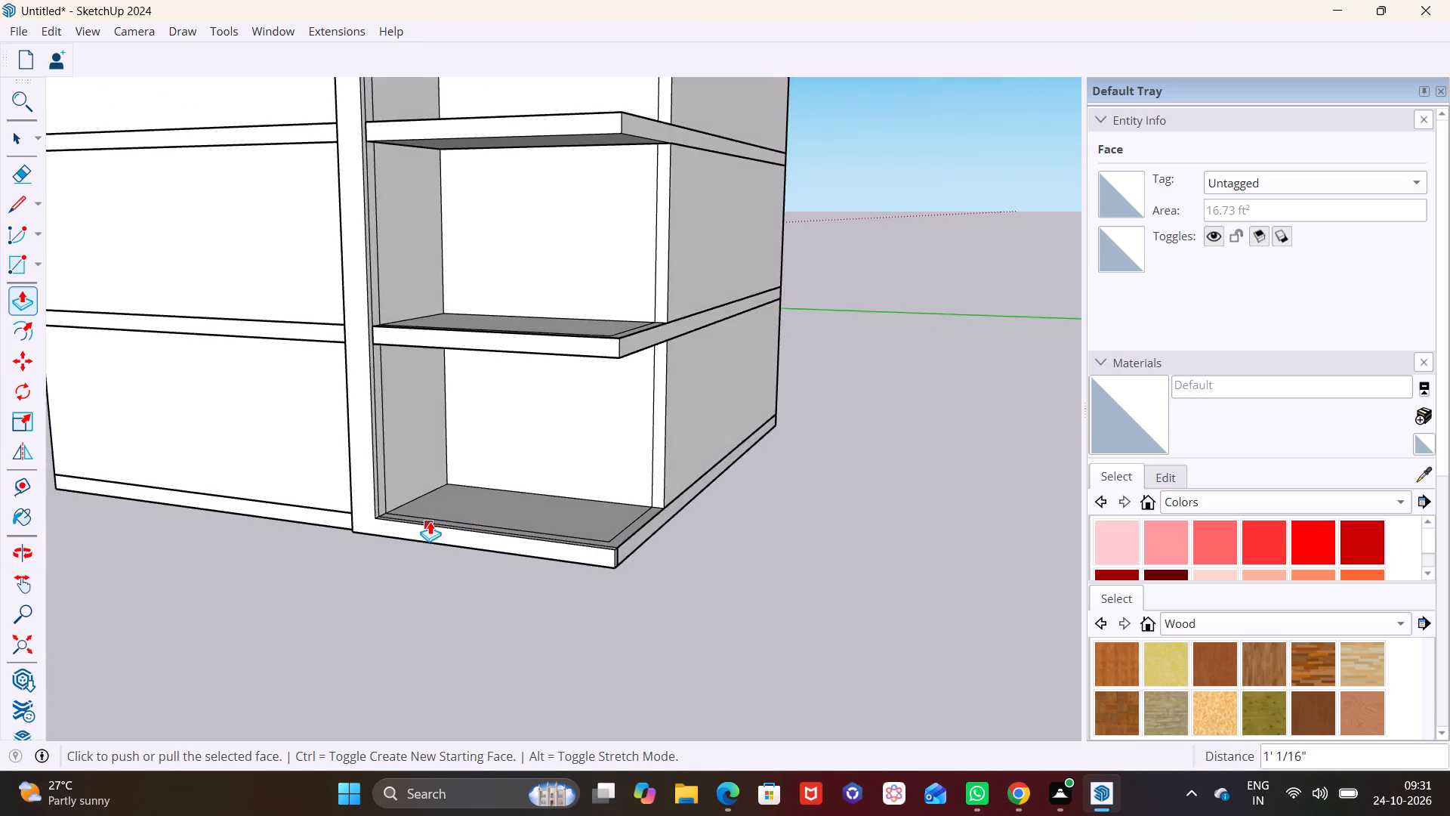
pyautogui.scroll(7, 430, 521)
pyautogui.click(8, 135)
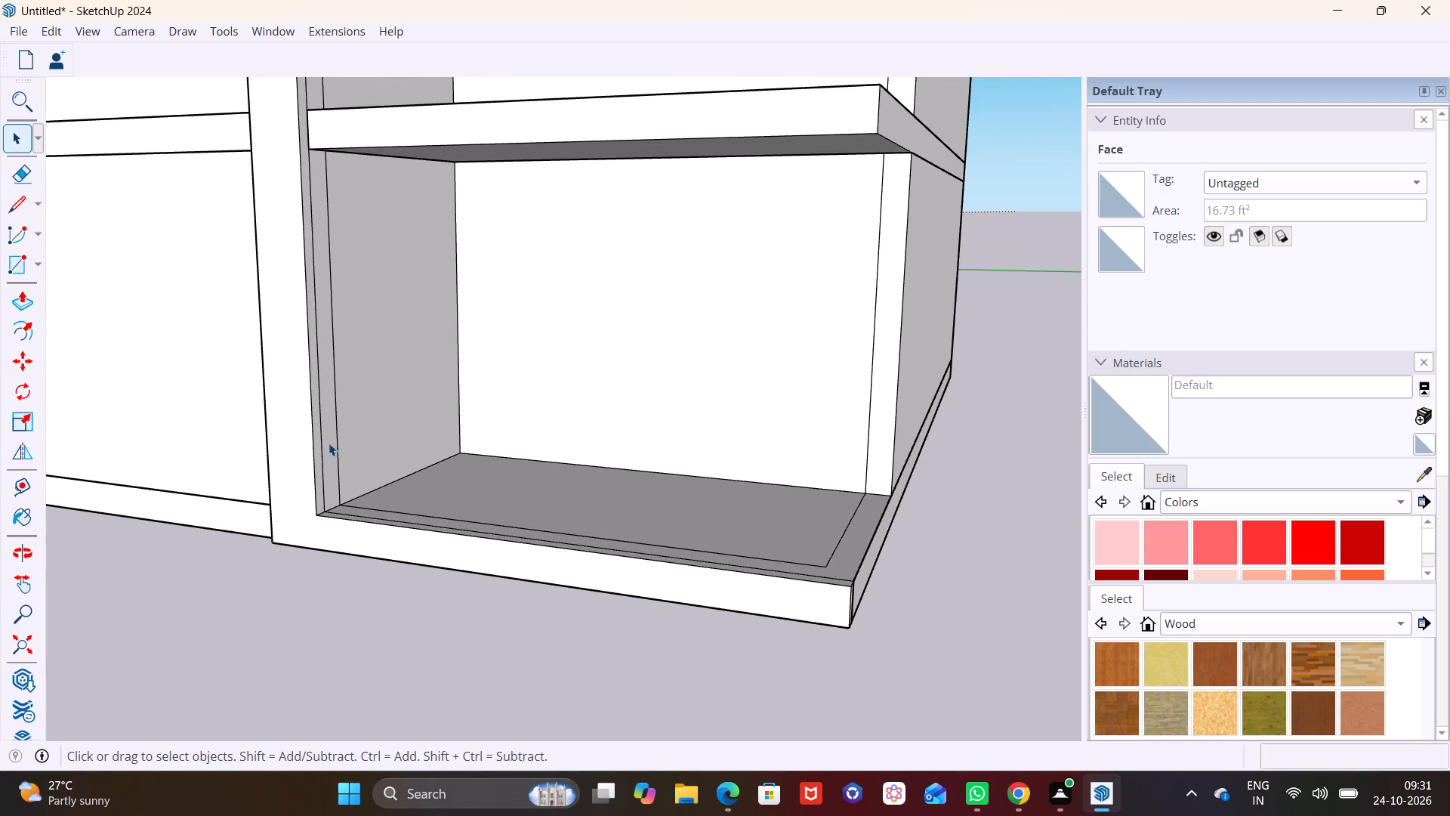
pyautogui.moveTo(316, 467); pyautogui.dragTo(299, 503, button='middle')
pyautogui.scroll(4, 597, 558)
pyautogui.click(580, 567)
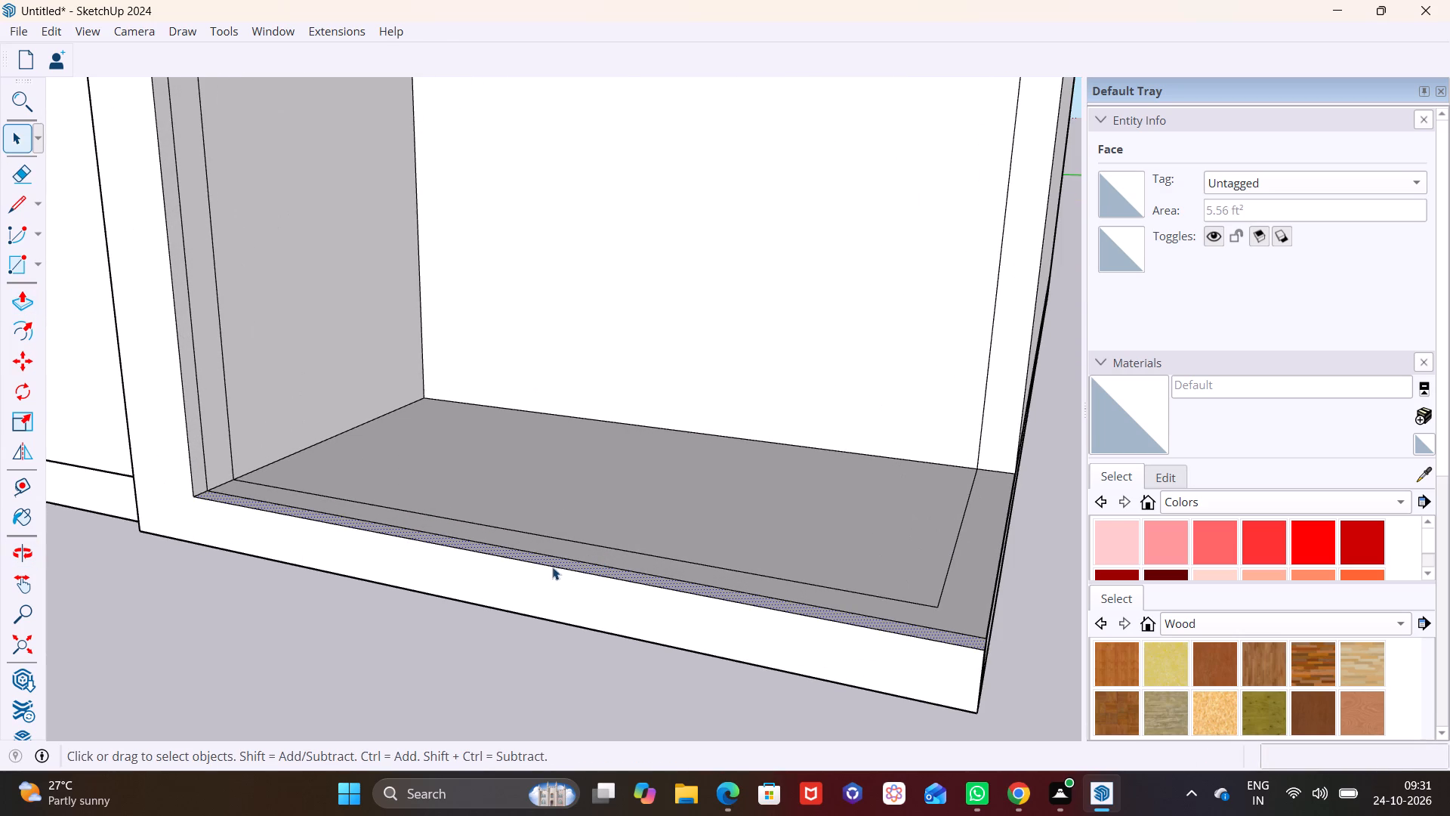
pyautogui.click(17, 298)
pyautogui.click(299, 510)
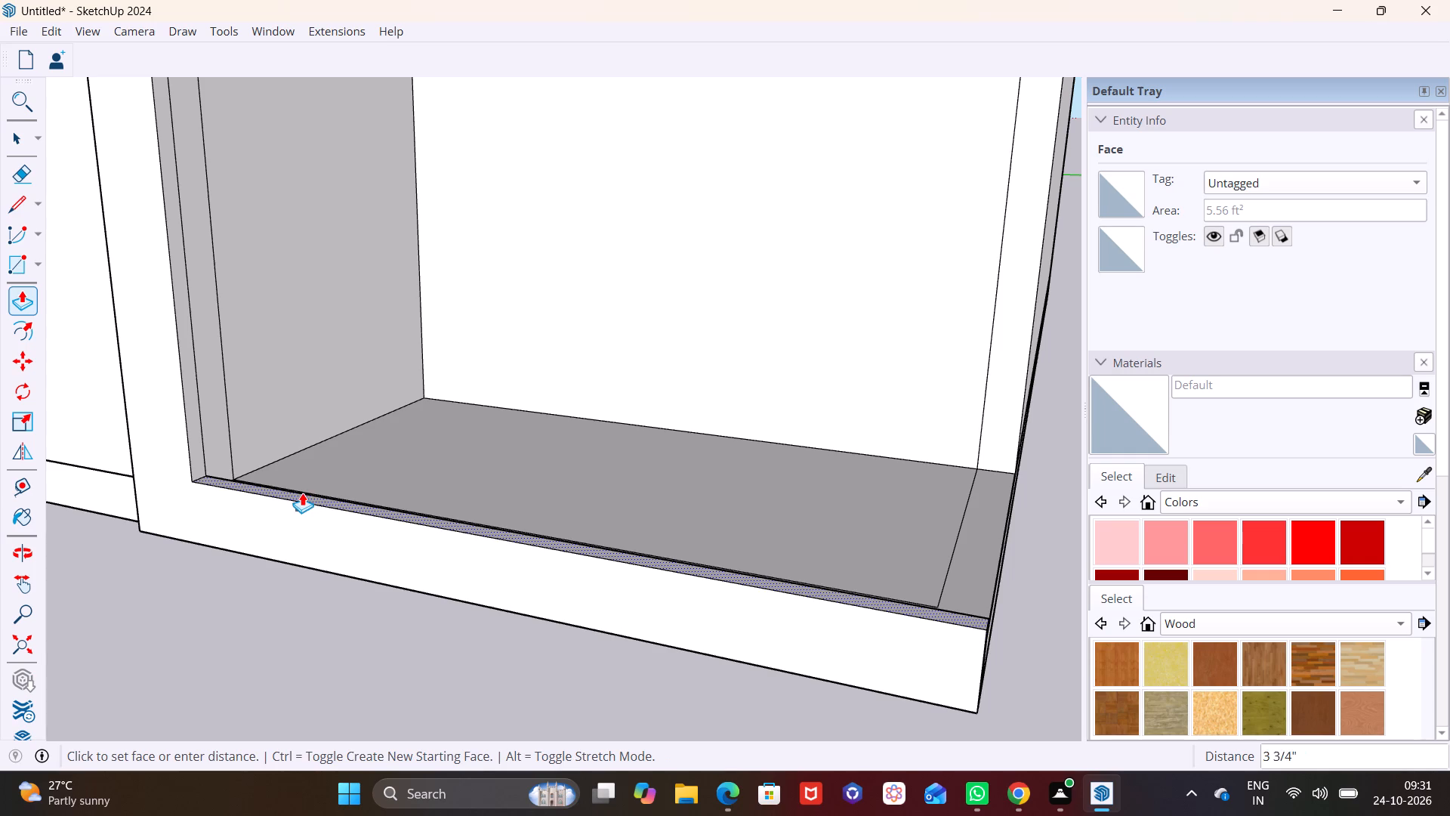
pyautogui.click(299, 491)
# Pull the raised strip's end face at the open corner outward about 11 1/8" beyond the ground slab's side.
pyautogui.scroll(-2, 210, 585)
pyautogui.moveTo(317, 619); pyautogui.dragTo(319, 570, button='middle')
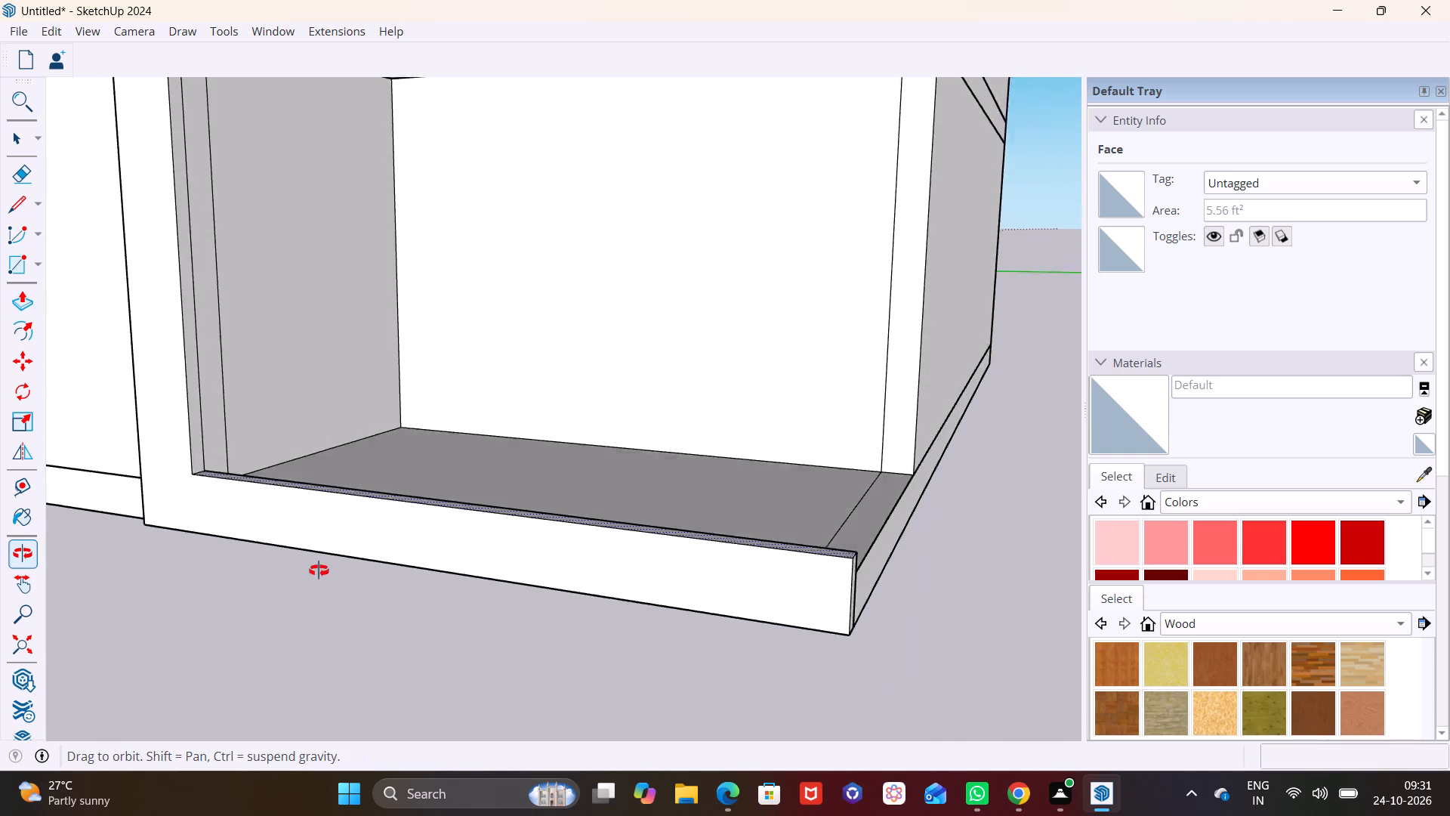
pyautogui.moveTo(319, 570); pyautogui.dragTo(59, 479, button='middle')
pyautogui.moveTo(367, 553); pyautogui.dragTo(253, 609, button='middle')
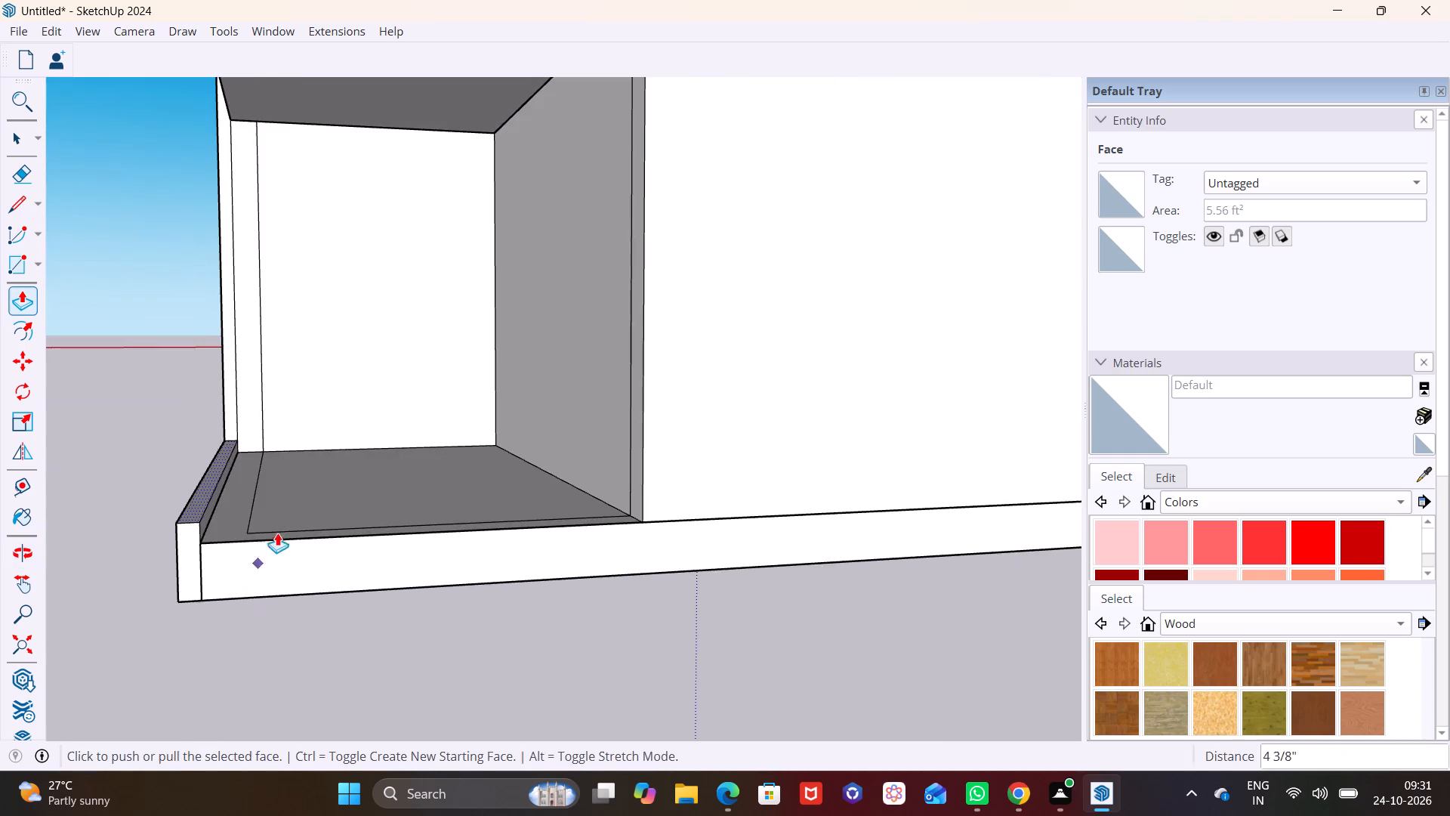
pyautogui.scroll(3, 282, 524)
pyautogui.moveTo(494, 570); pyautogui.dragTo(379, 588, button='middle')
pyautogui.scroll(-2, 276, 508)
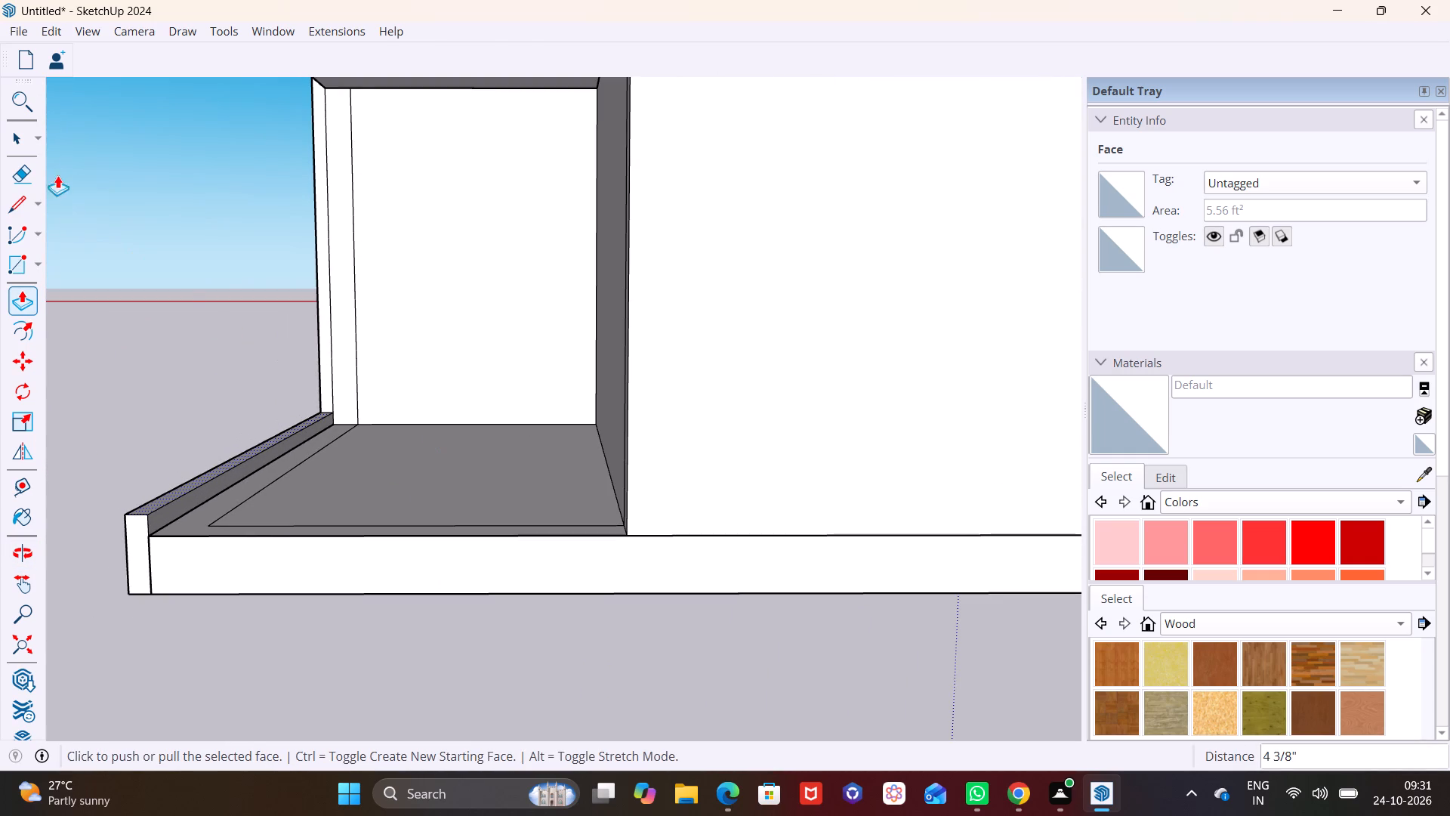
pyautogui.click(28, 138)
pyautogui.click(137, 543)
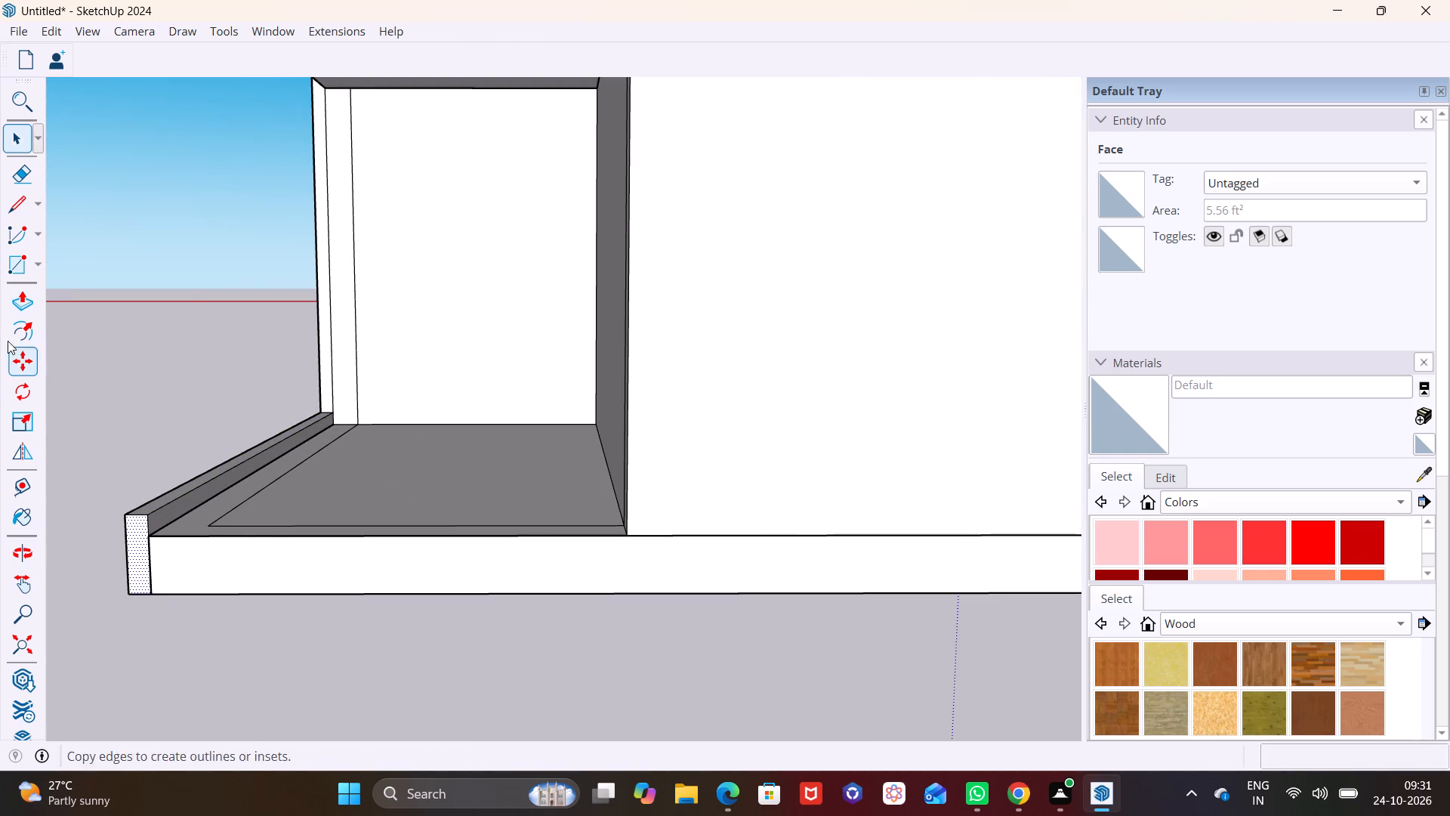
pyautogui.click(9, 299)
pyautogui.click(139, 549)
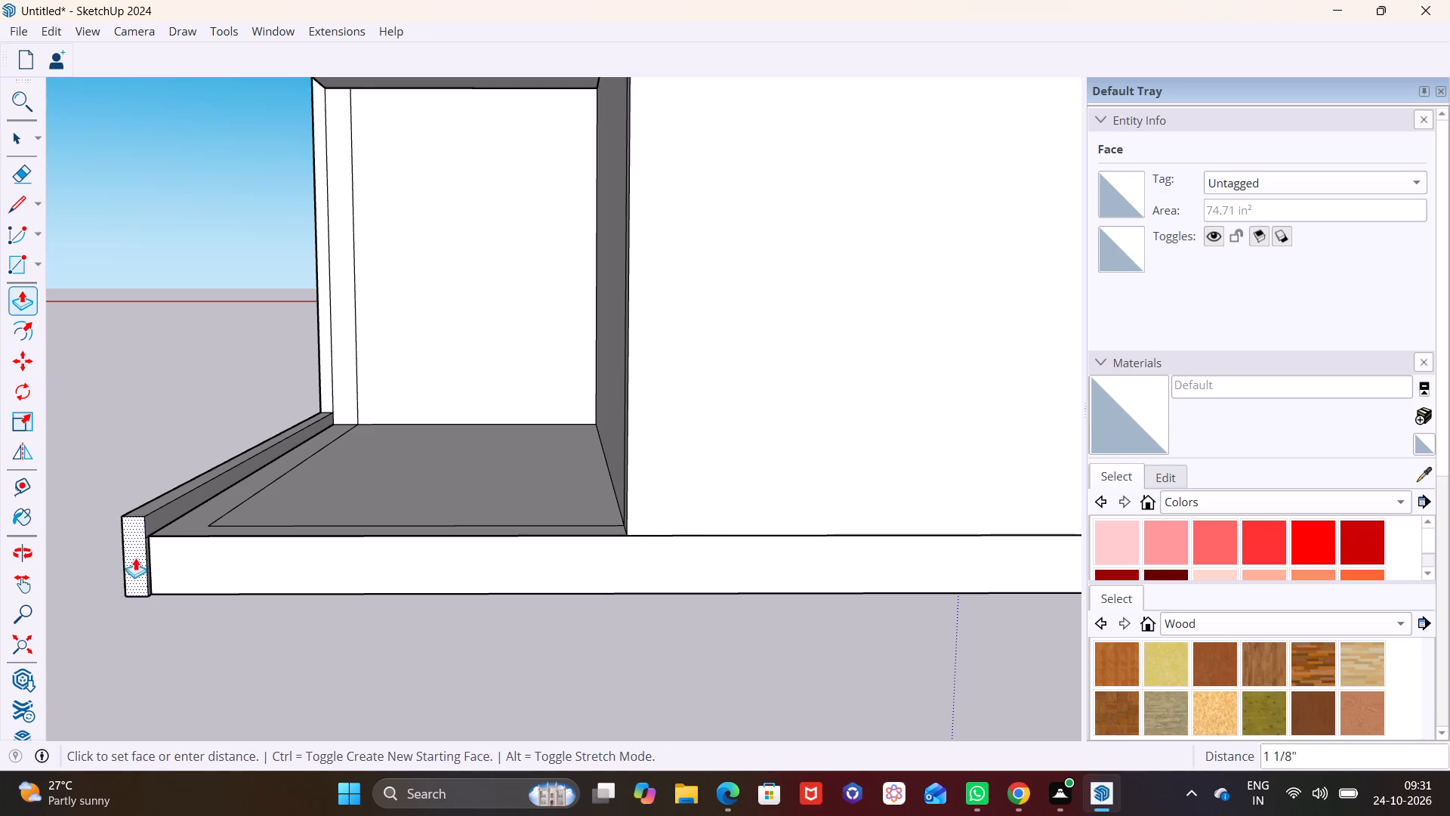
pyautogui.click(119, 570)
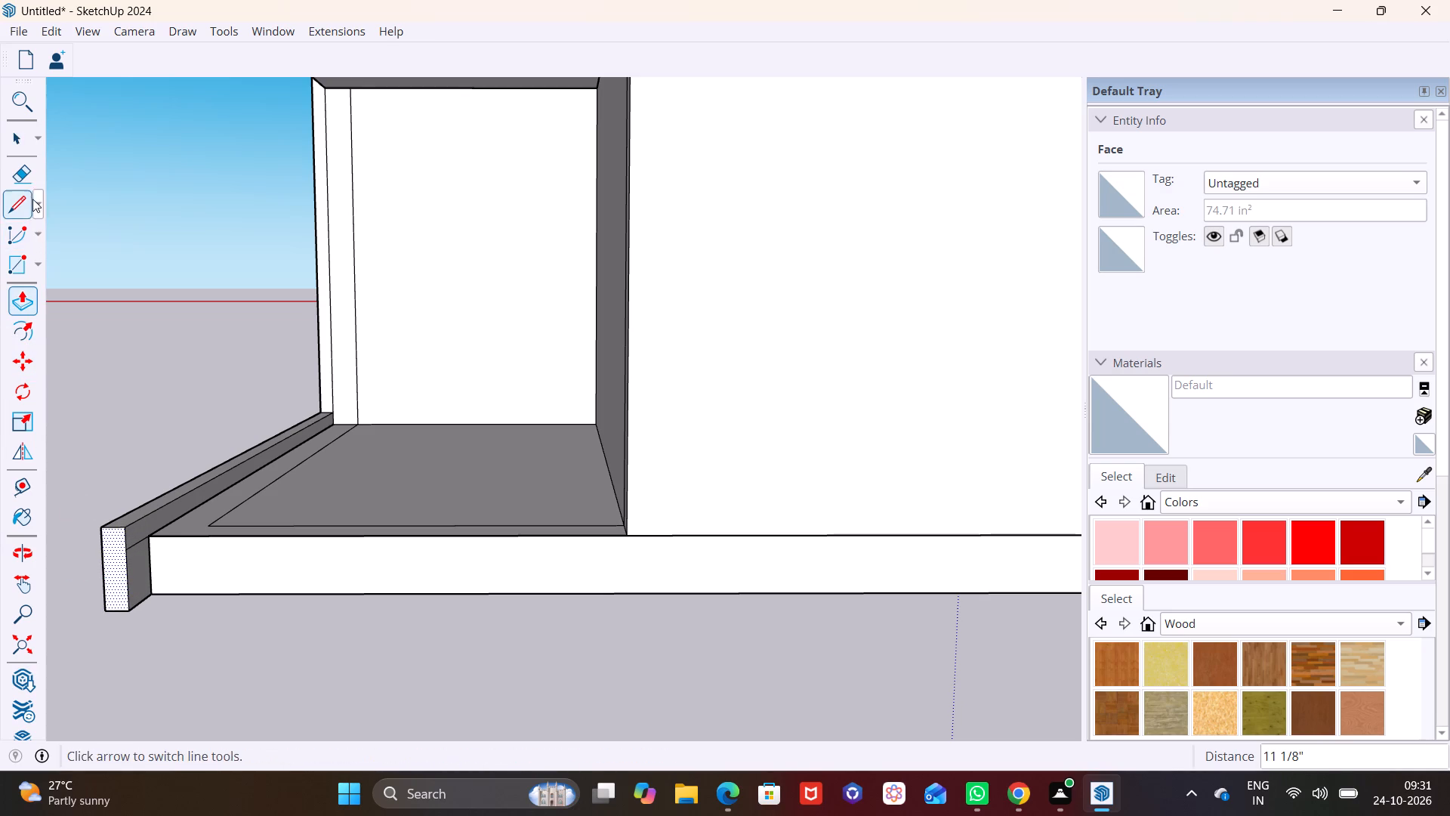
# Draw a rectangle about 1' 4 3/8" by 11 1/8" on the inner side of the strip's projecting end.
pyautogui.click(37, 269)
pyautogui.click(45, 293)
pyautogui.moveTo(213, 498); pyautogui.dragTo(125, 520, button='middle')
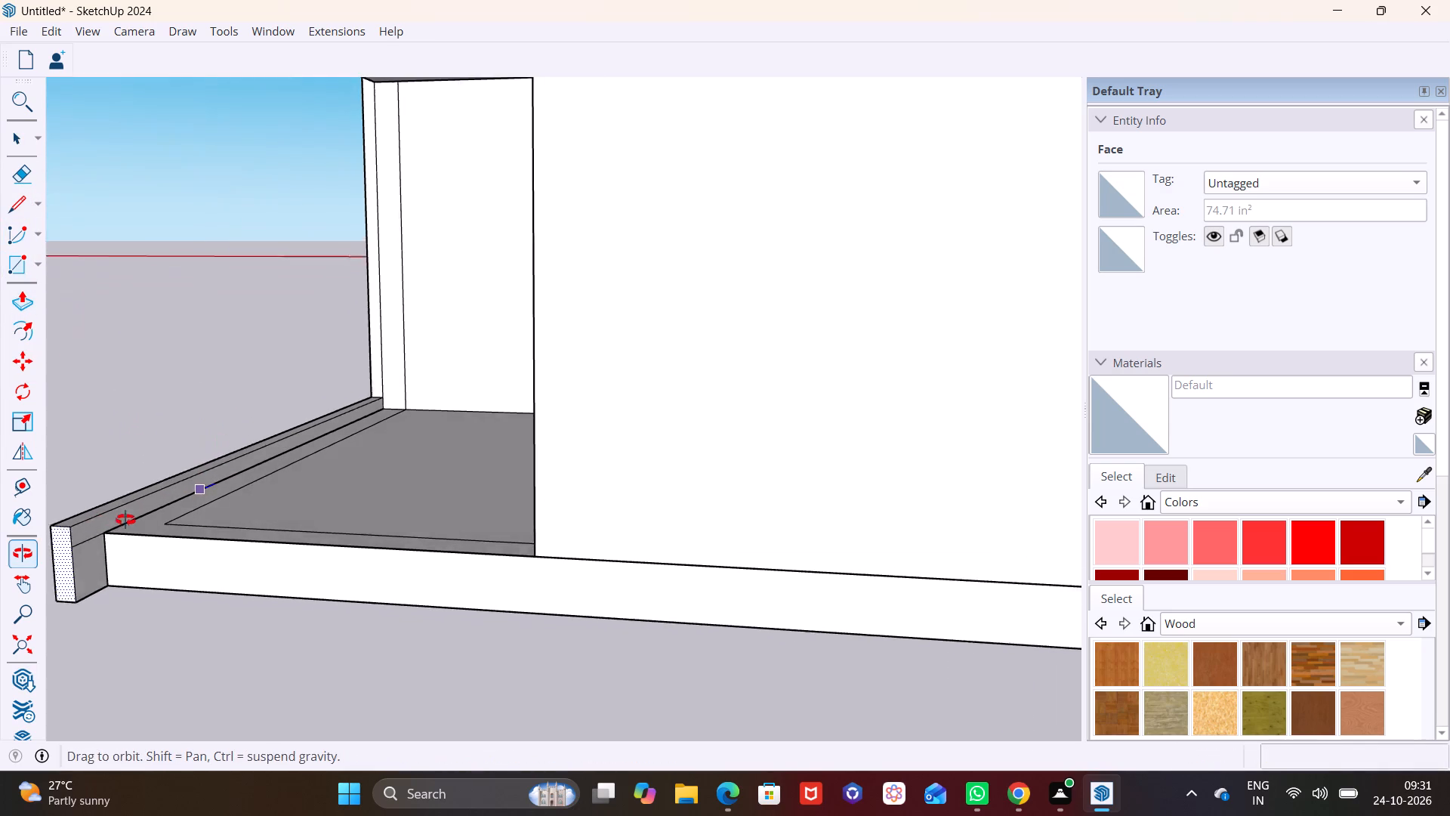
pyautogui.moveTo(125, 520); pyautogui.dragTo(103, 530, button='middle')
pyautogui.scroll(4, 72, 564)
pyautogui.click(117, 592)
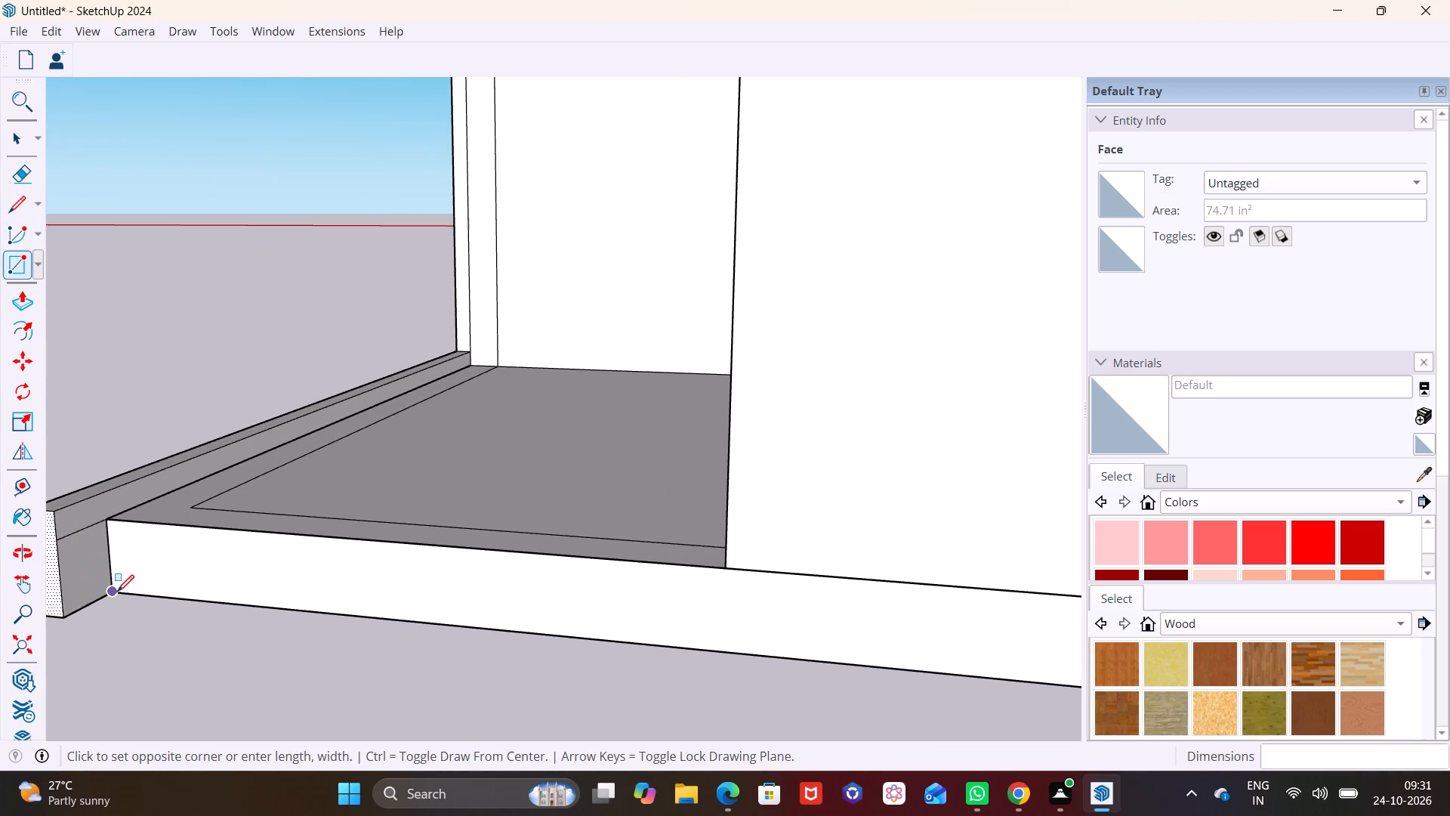
pyautogui.click(57, 508)
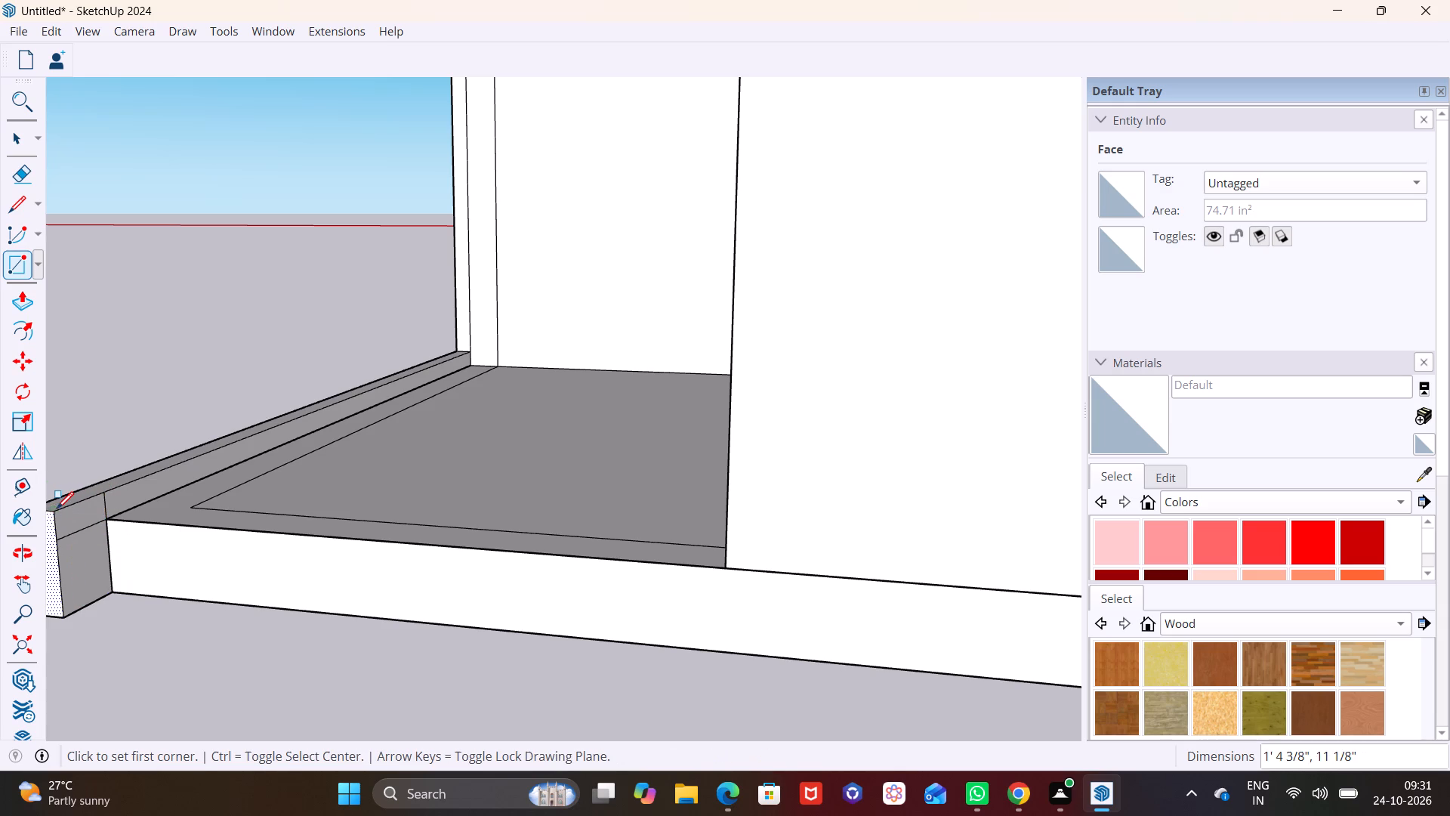
# Push/Pull the rectangle's lower face 8' 3/4" along the ground slab's side edge to the start of the side wall.
pyautogui.click(17, 143)
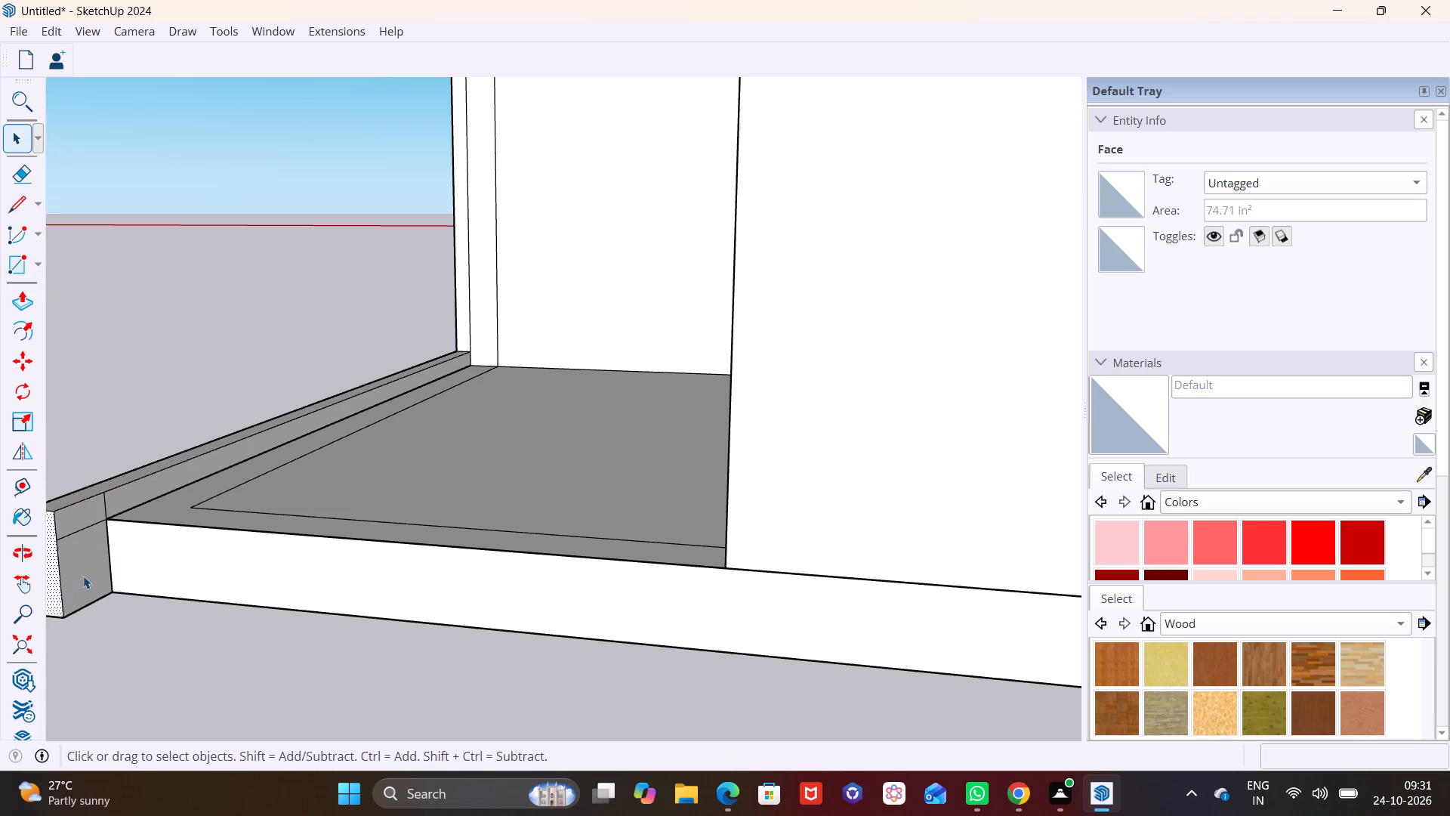
pyautogui.click(93, 574)
pyautogui.click(17, 298)
pyautogui.click(85, 555)
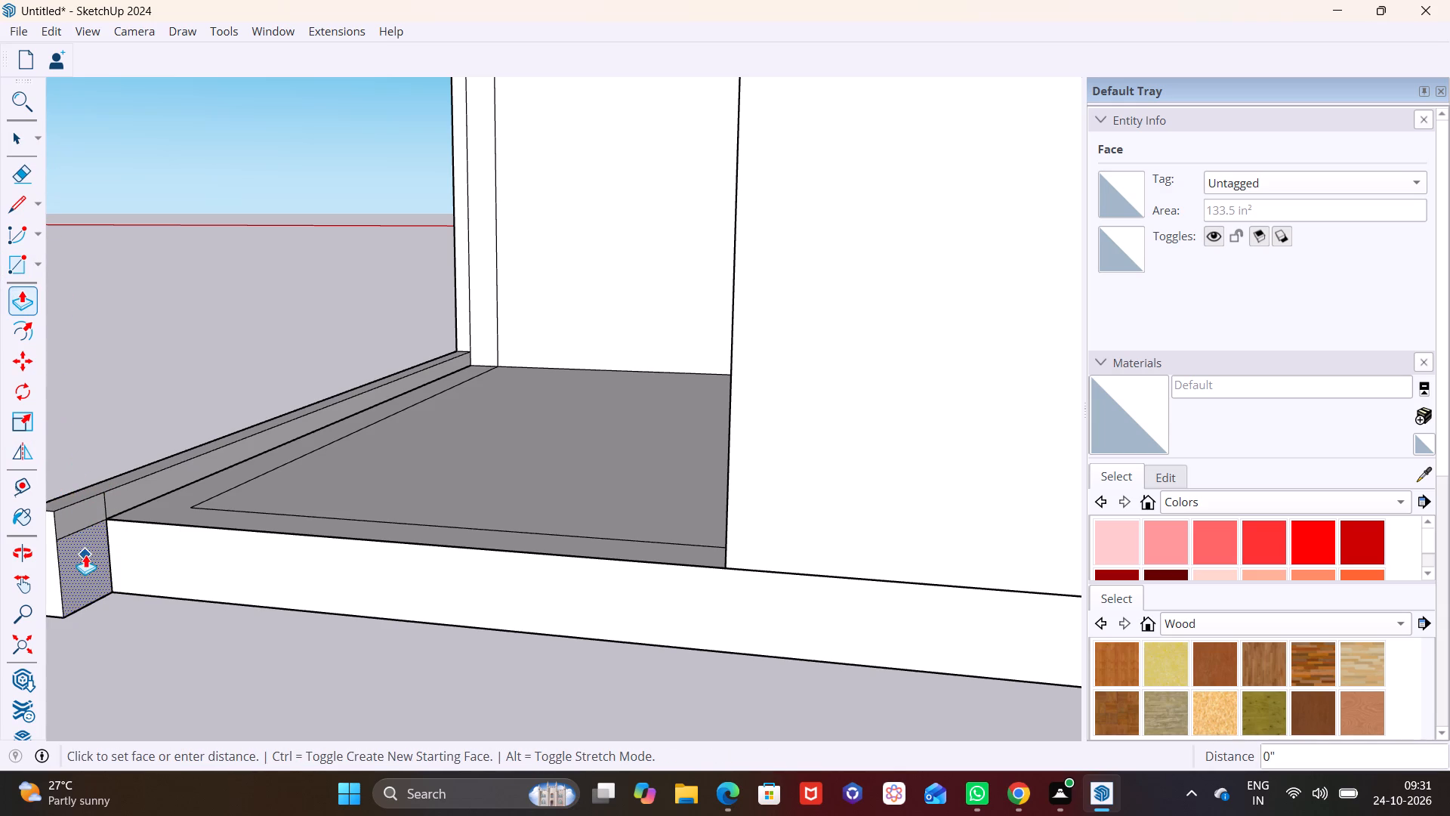
pyautogui.click(723, 629)
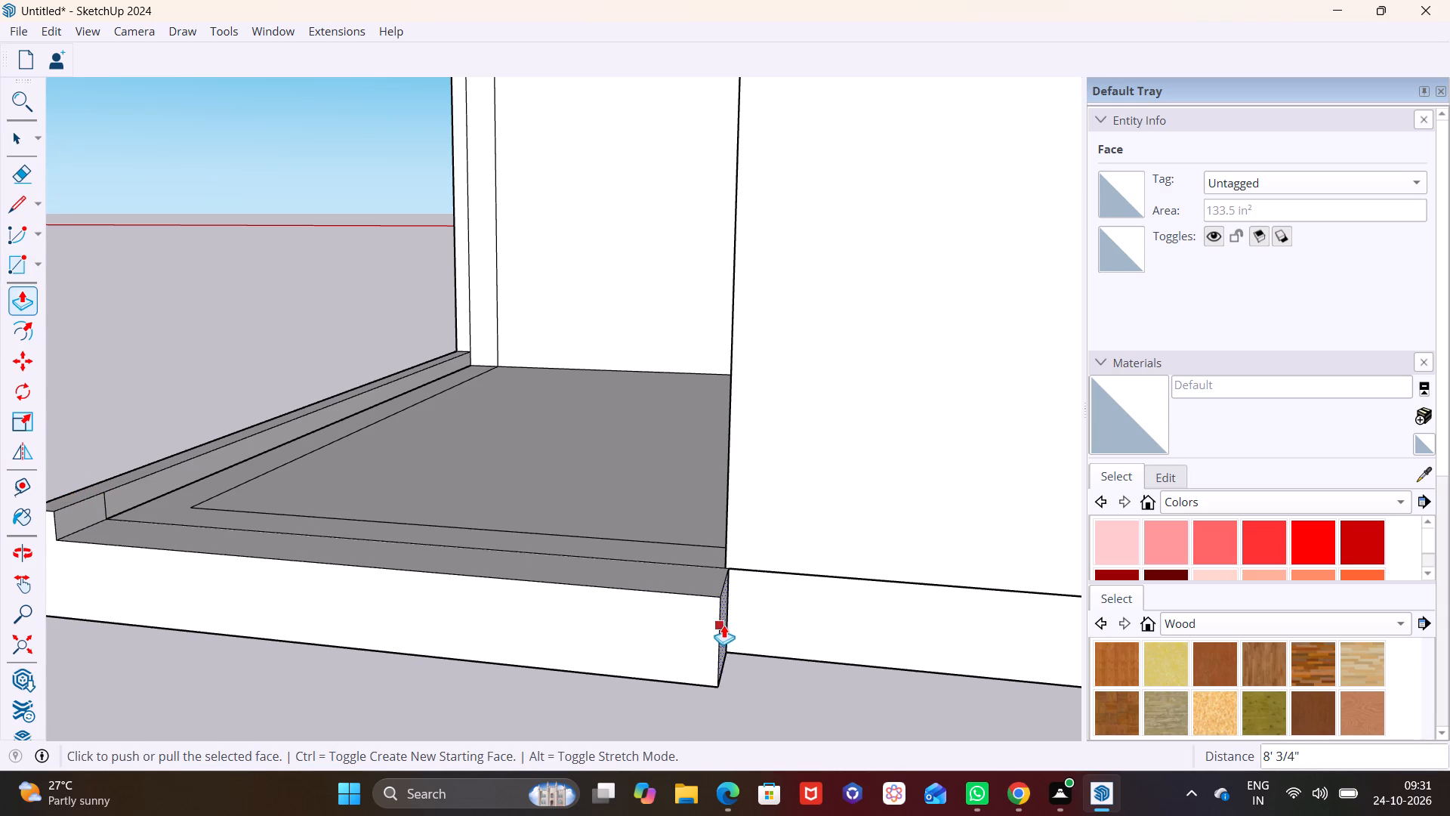
# Push/Pull the rectangle's remaining upper face 8' 3/4" so it ends level with the lower side strip.
pyautogui.click(14, 139)
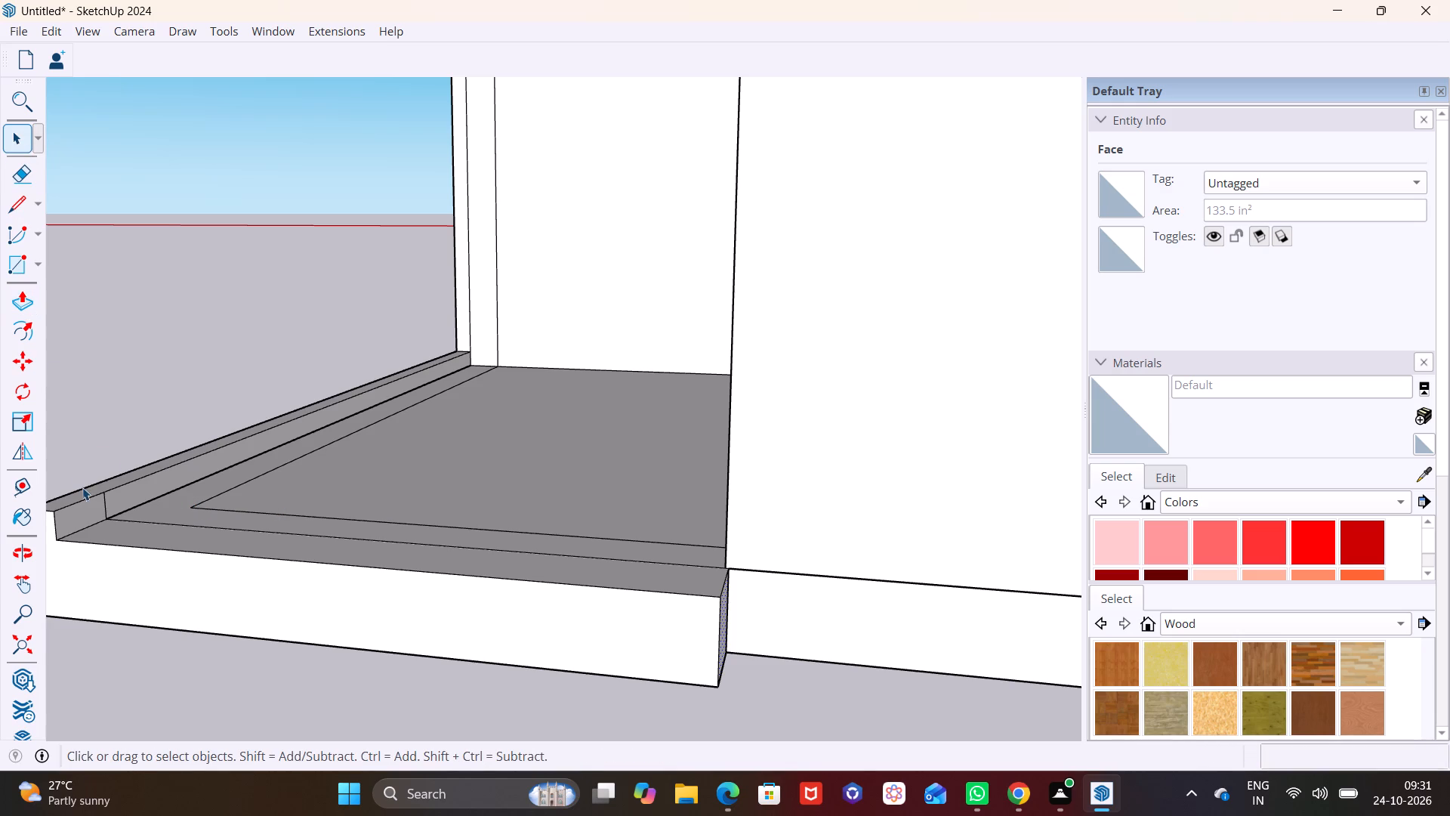
pyautogui.click(96, 518)
pyautogui.click(22, 299)
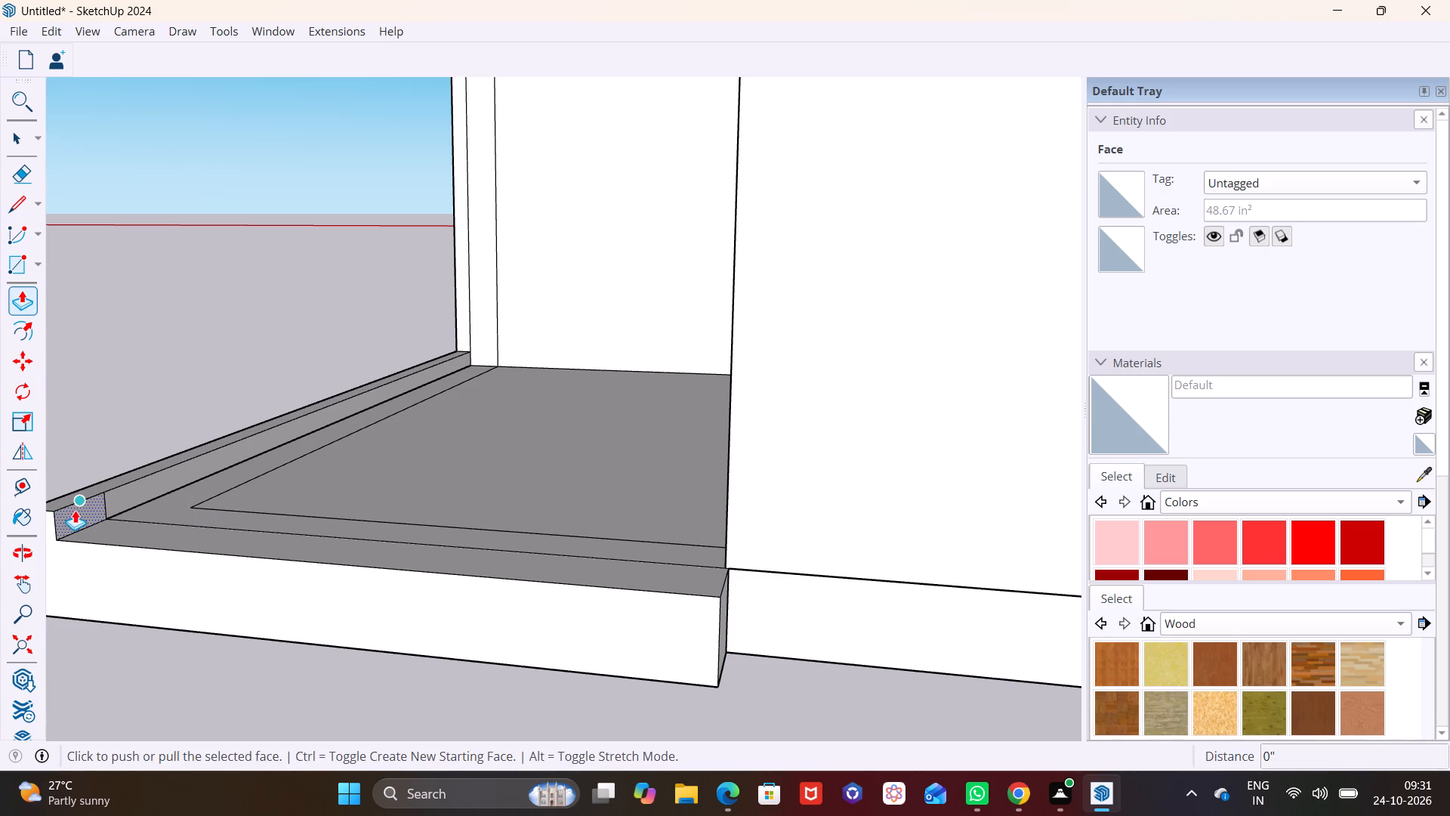
pyautogui.click(75, 510)
pyautogui.click(730, 641)
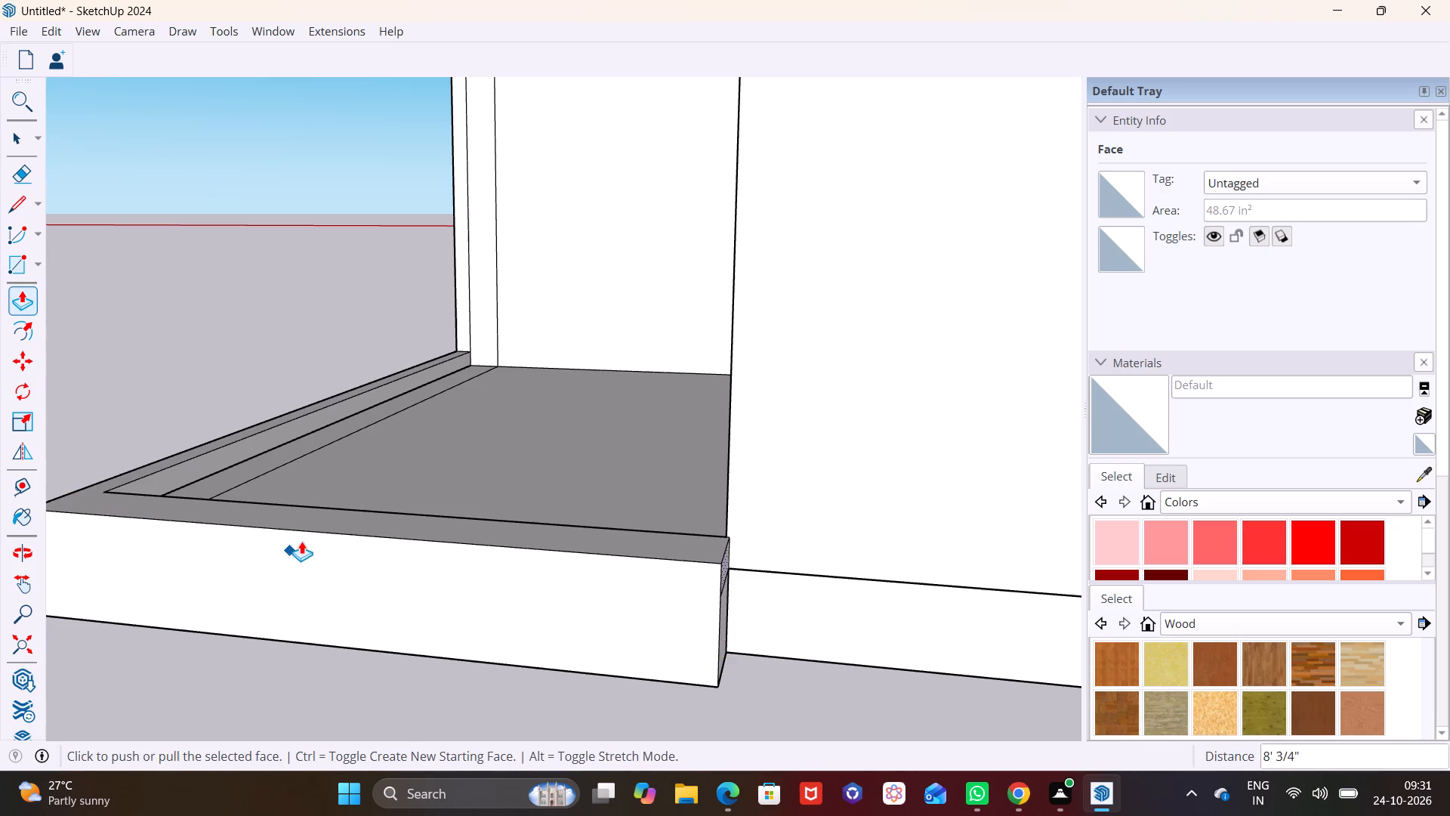
# Draw two lines about 4 9/16" long across the column's side face, level with the second slab's bottom and top edges.
pyautogui.scroll(-7, 304, 539)
pyautogui.moveTo(330, 563); pyautogui.dragTo(832, 560, button='middle')
pyautogui.scroll(-3, 567, 496)
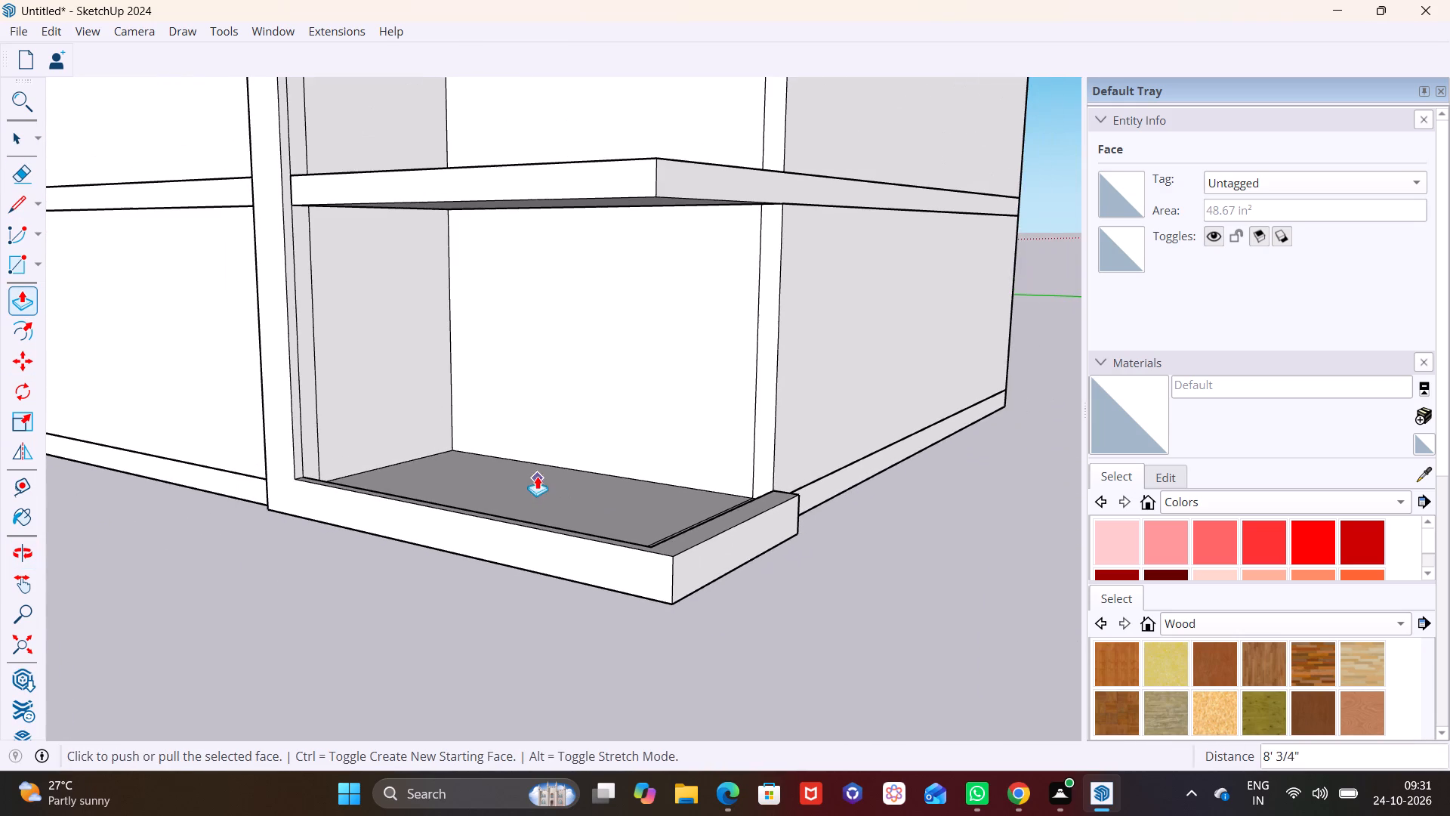
pyautogui.moveTo(534, 435); pyautogui.dragTo(765, 450, button='middle')
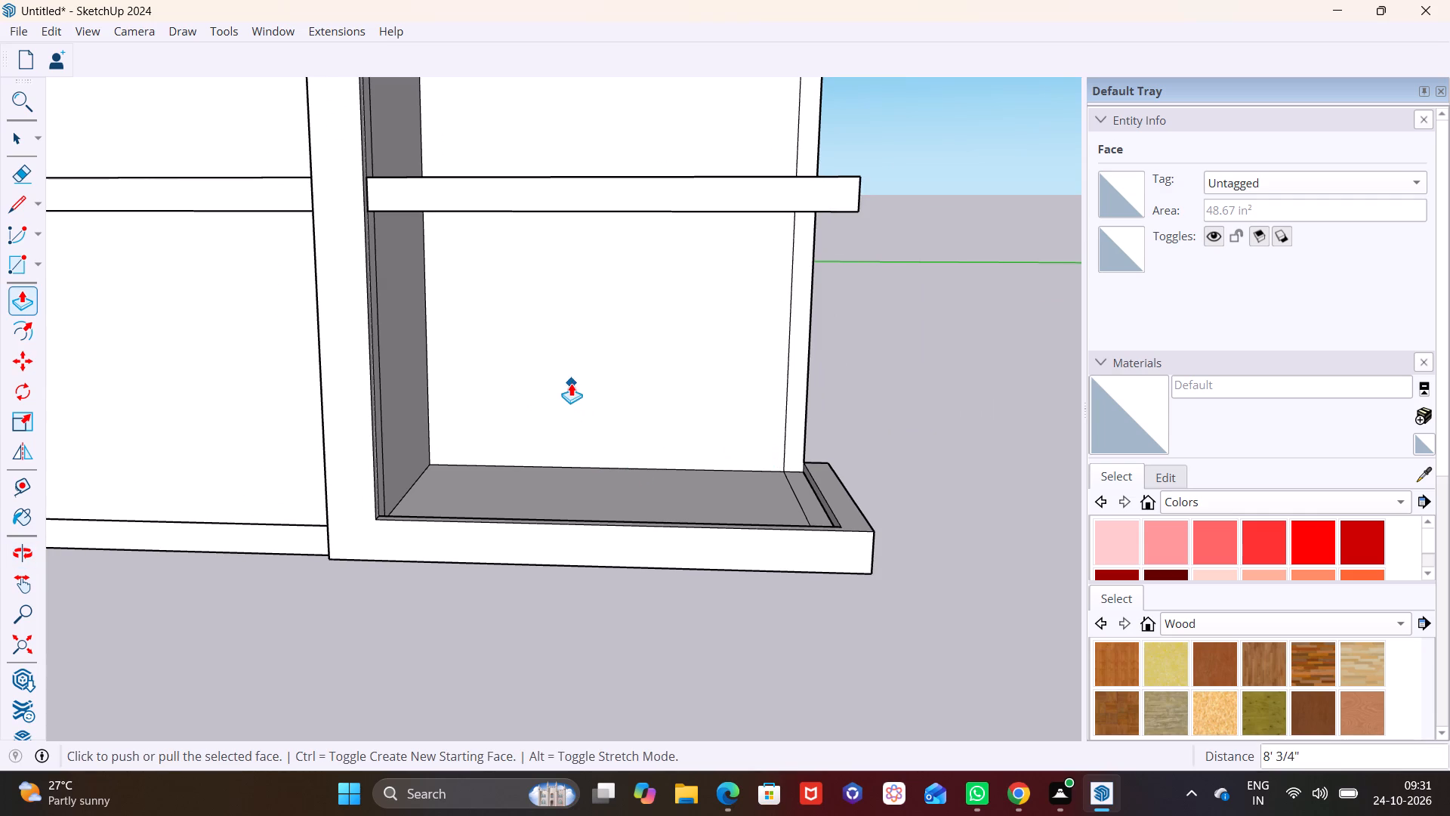
pyautogui.scroll(-1, 566, 356)
pyautogui.moveTo(570, 348); pyautogui.dragTo(585, 298, button='middle')
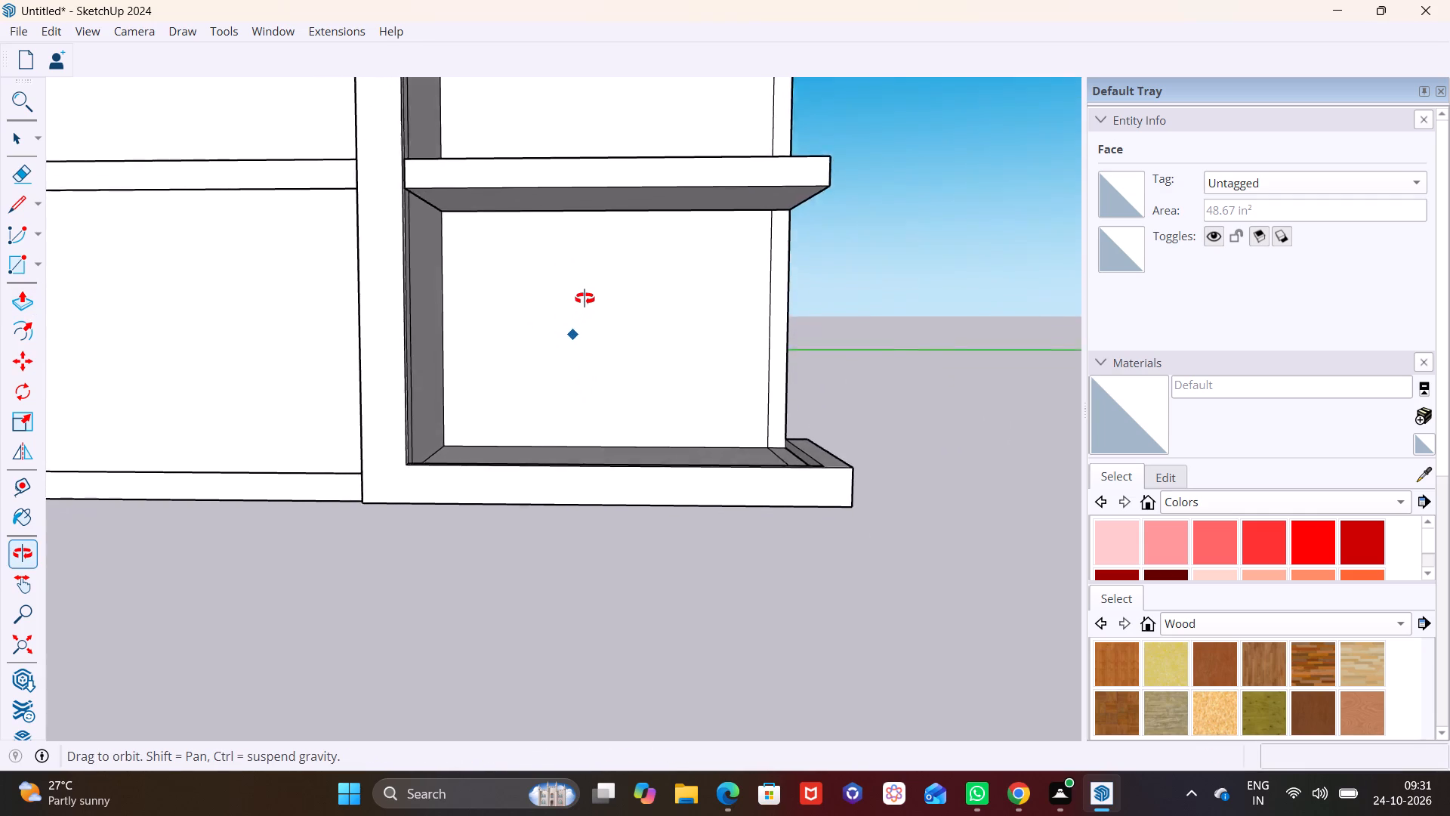
pyautogui.moveTo(585, 298); pyautogui.dragTo(584, 329, button='middle')
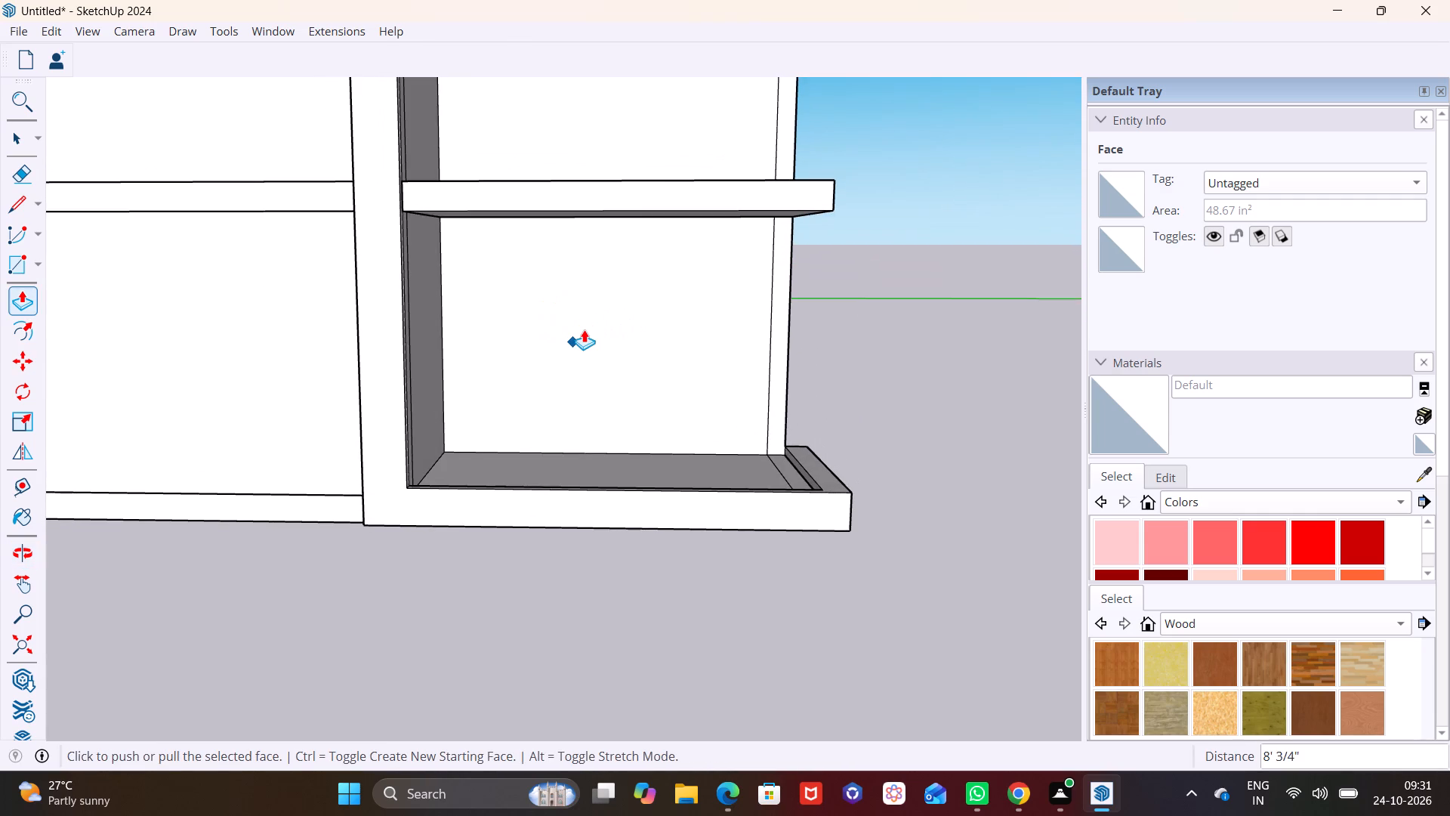
pyautogui.keyDown('shift'); pyautogui.moveTo(585, 333); pyautogui.dragTo(540, 524, button='middle'); pyautogui.keyUp('shift')
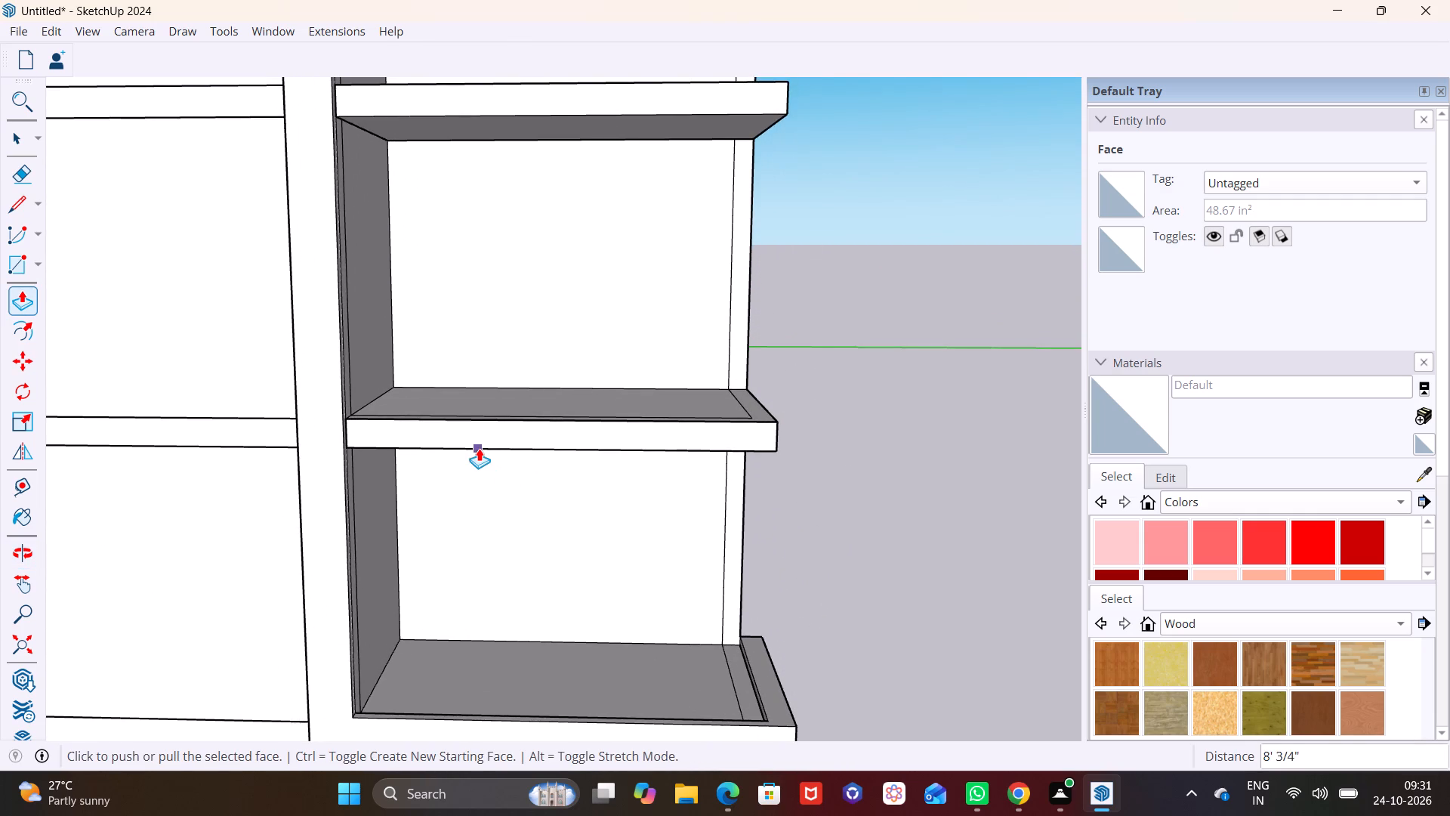
pyautogui.scroll(2, 479, 448)
pyautogui.moveTo(454, 439); pyautogui.dragTo(226, 441, button='middle')
pyautogui.scroll(4, 242, 396)
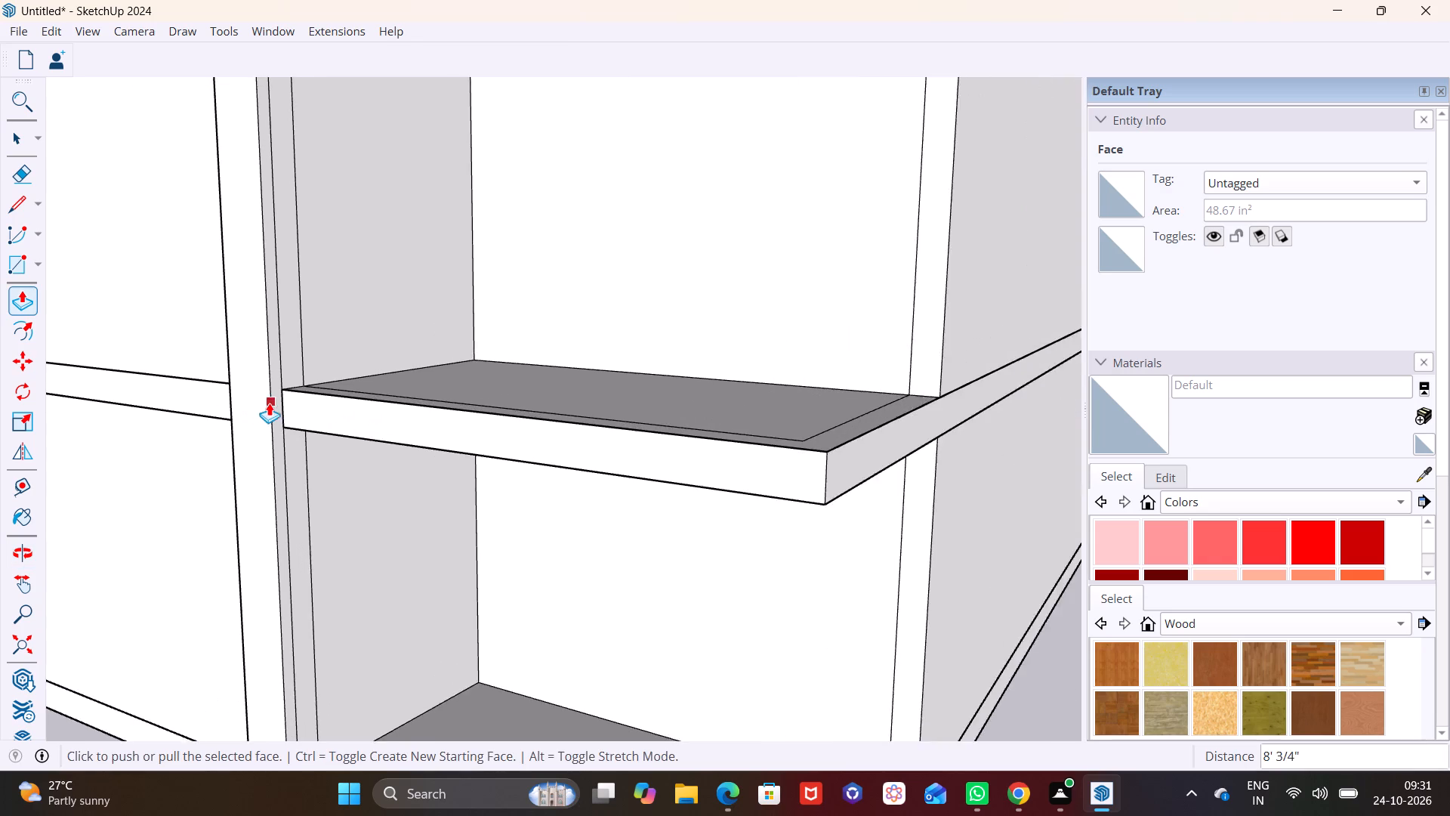
pyautogui.scroll(5, 269, 403)
pyautogui.moveTo(353, 433); pyautogui.dragTo(292, 435, button='middle')
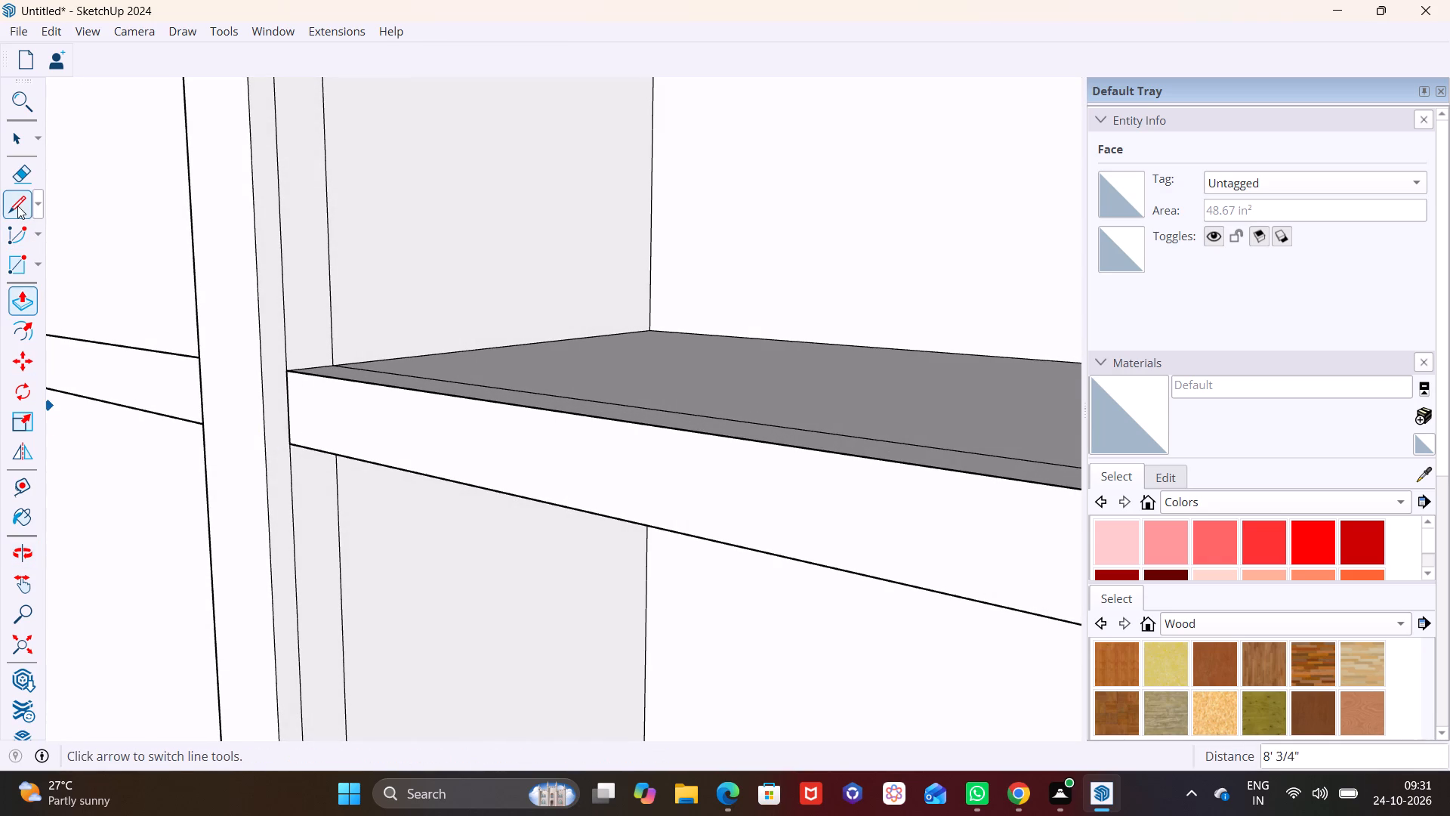
pyautogui.click(17, 206)
pyautogui.click(286, 447)
pyautogui.click(267, 454)
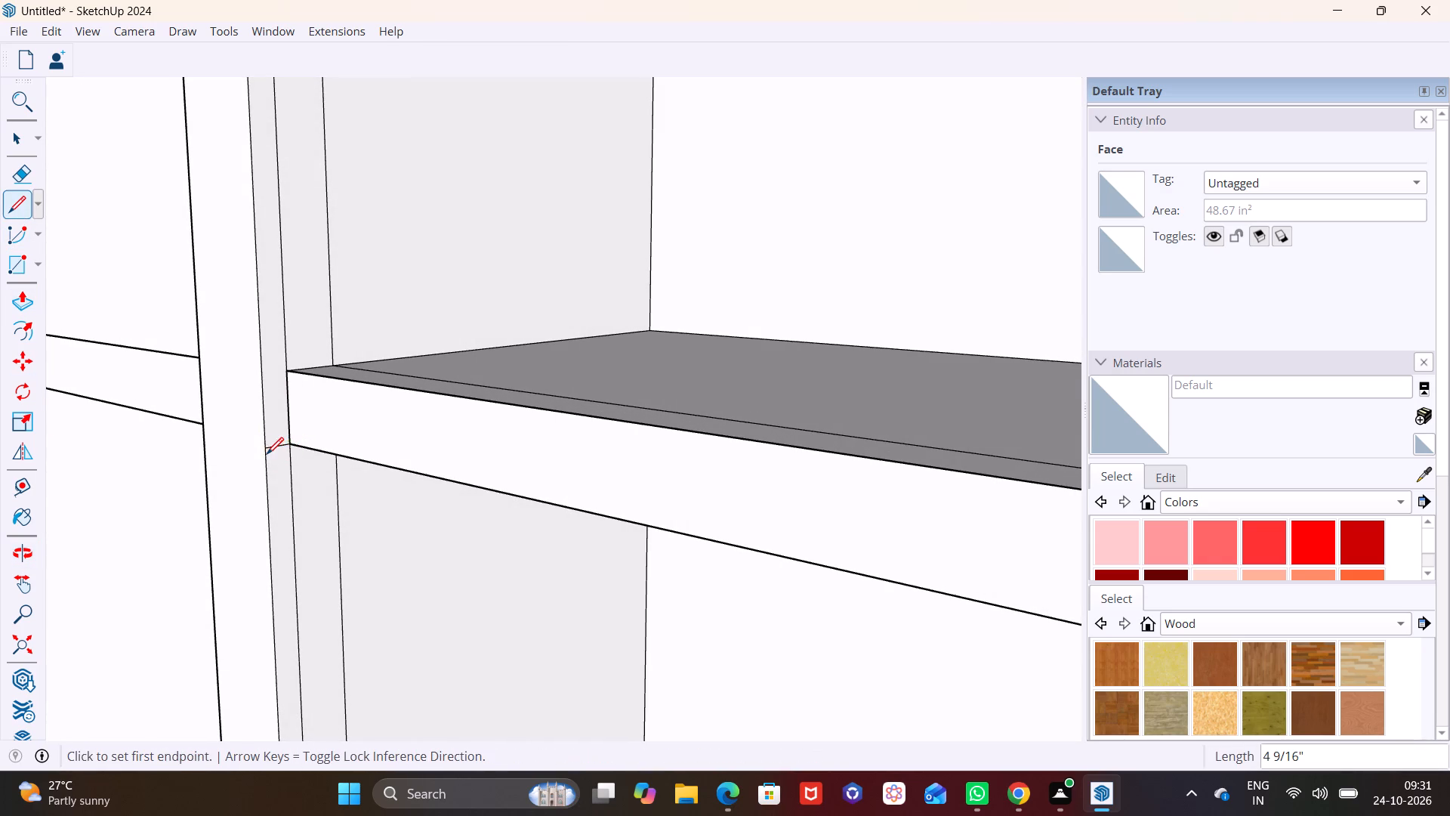
pyautogui.click(284, 372)
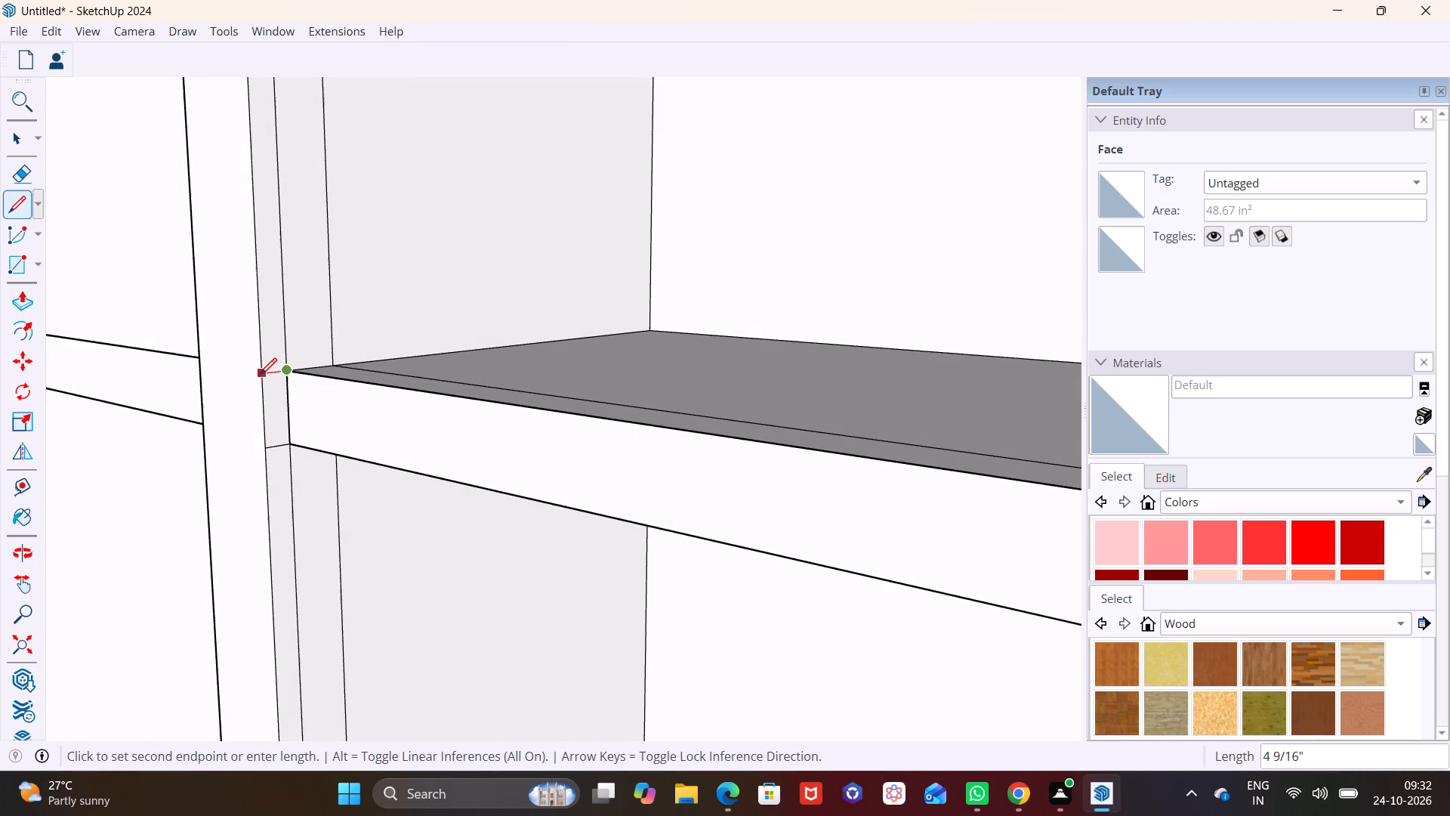
pyautogui.click(260, 375)
# Push/Pull the small face between the two lines 14' 7 3/8" along the second slab's front edge to its outer corner.
pyautogui.click(21, 148)
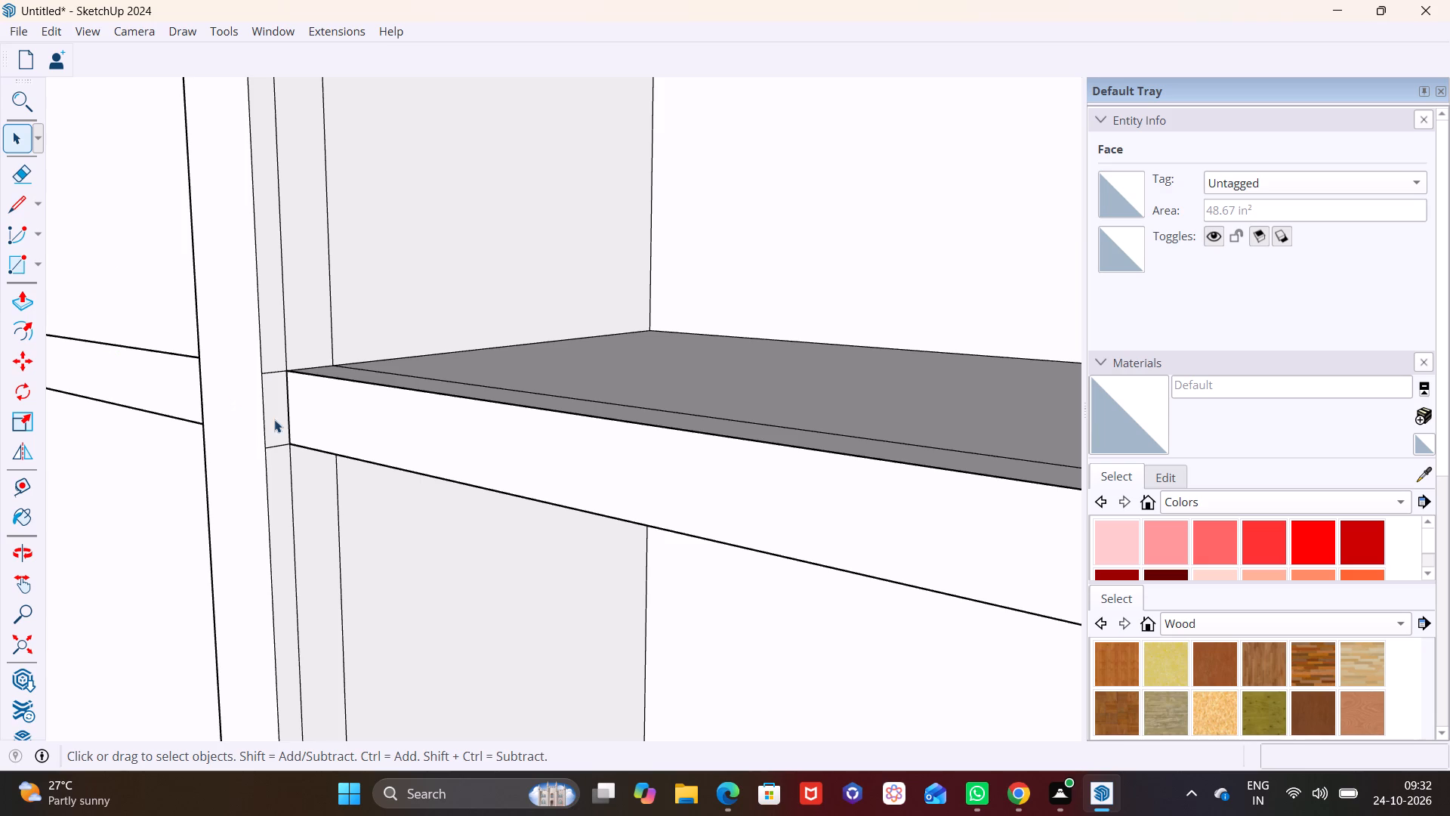
pyautogui.click(275, 419)
pyautogui.click(10, 298)
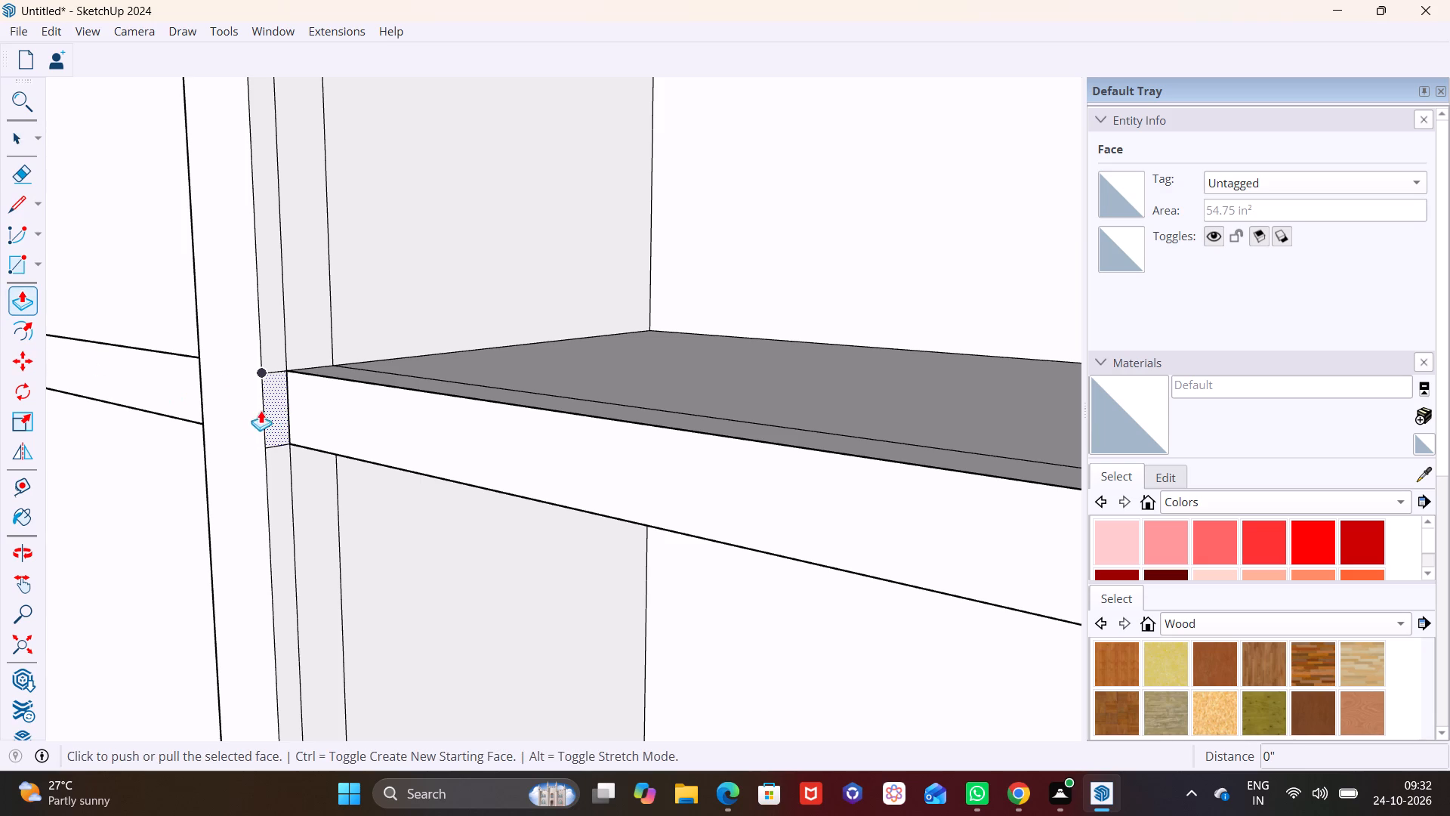
pyautogui.click(281, 403)
pyautogui.scroll(-12, 506, 465)
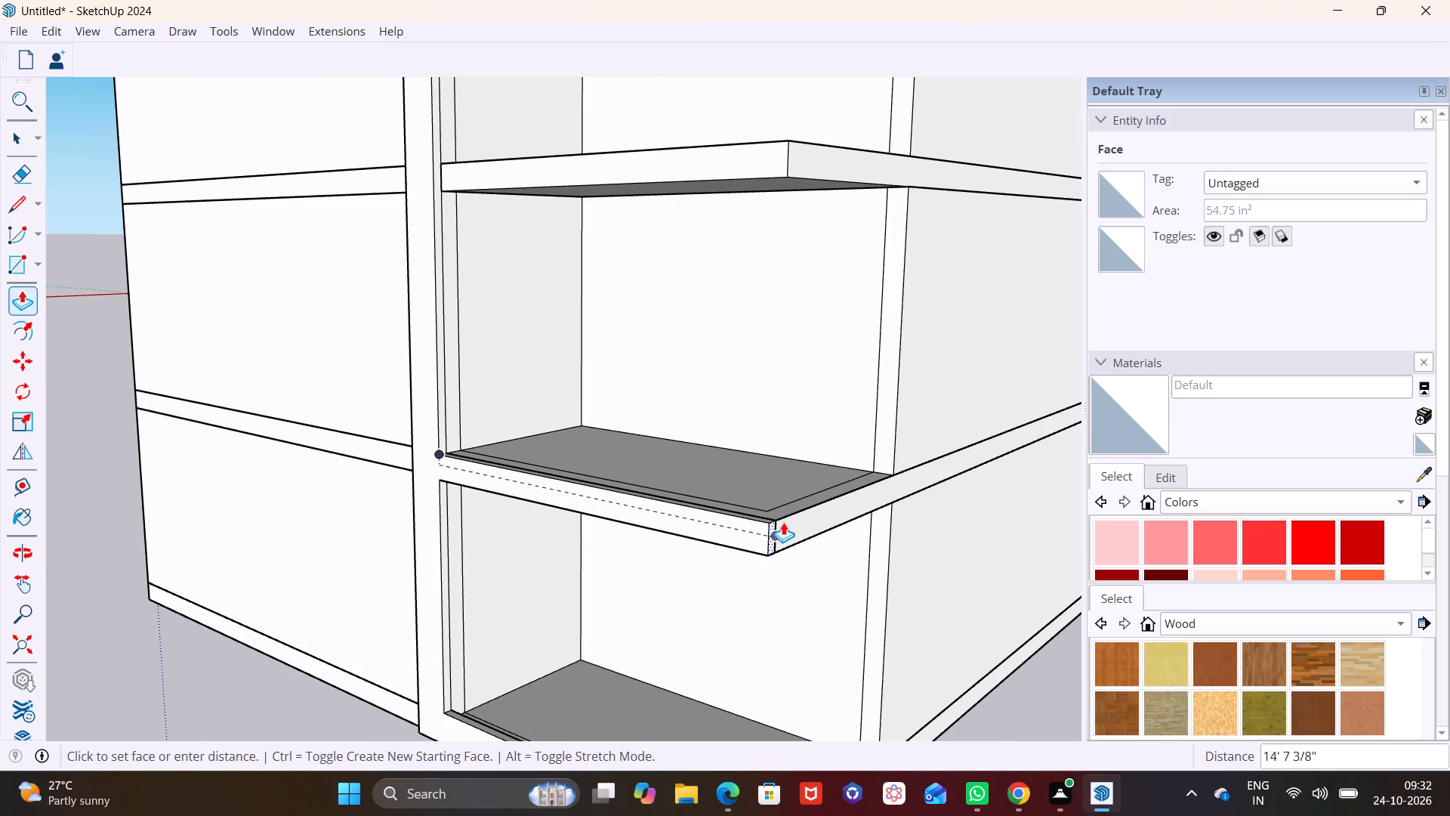
pyautogui.click(786, 518)
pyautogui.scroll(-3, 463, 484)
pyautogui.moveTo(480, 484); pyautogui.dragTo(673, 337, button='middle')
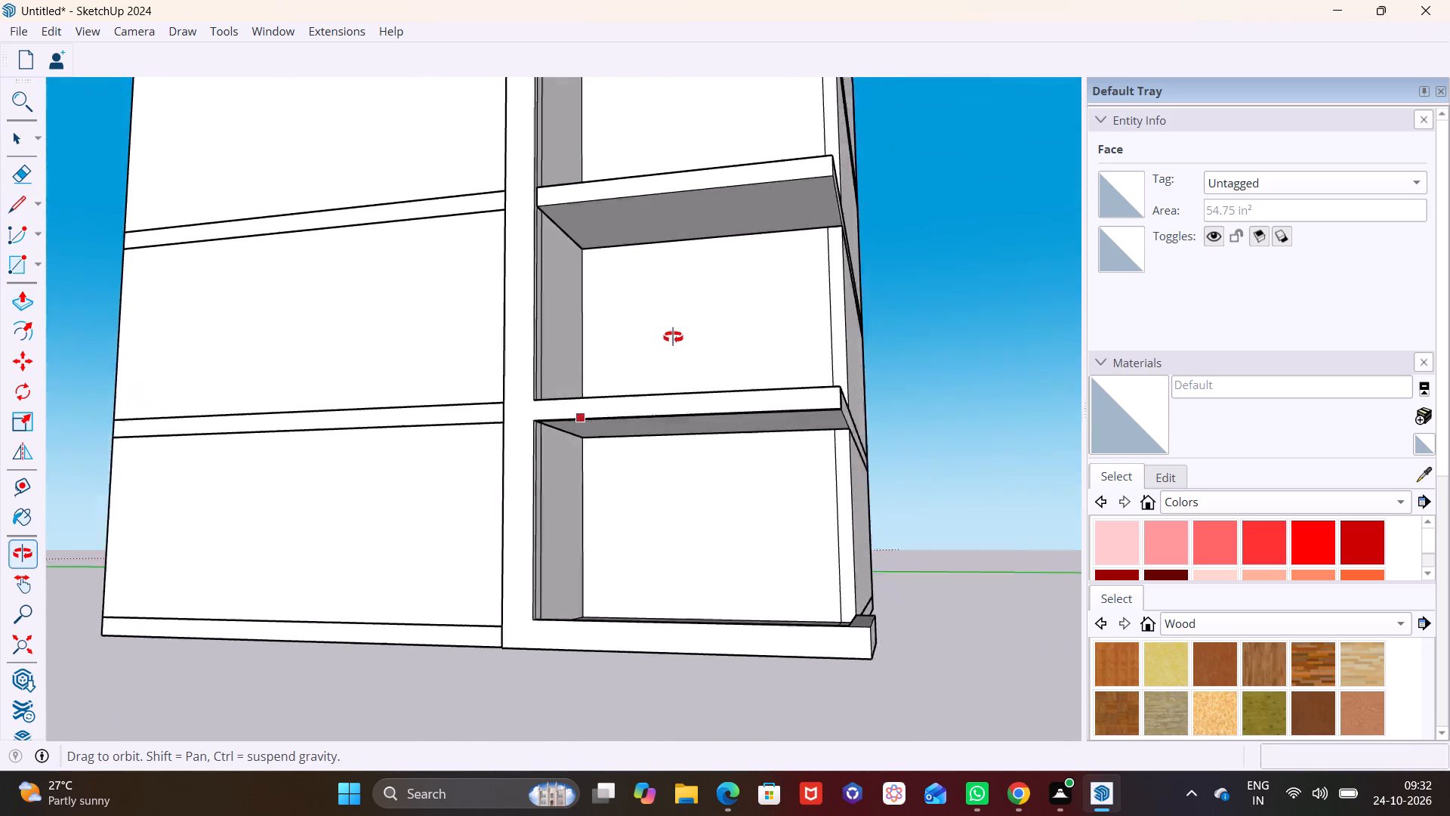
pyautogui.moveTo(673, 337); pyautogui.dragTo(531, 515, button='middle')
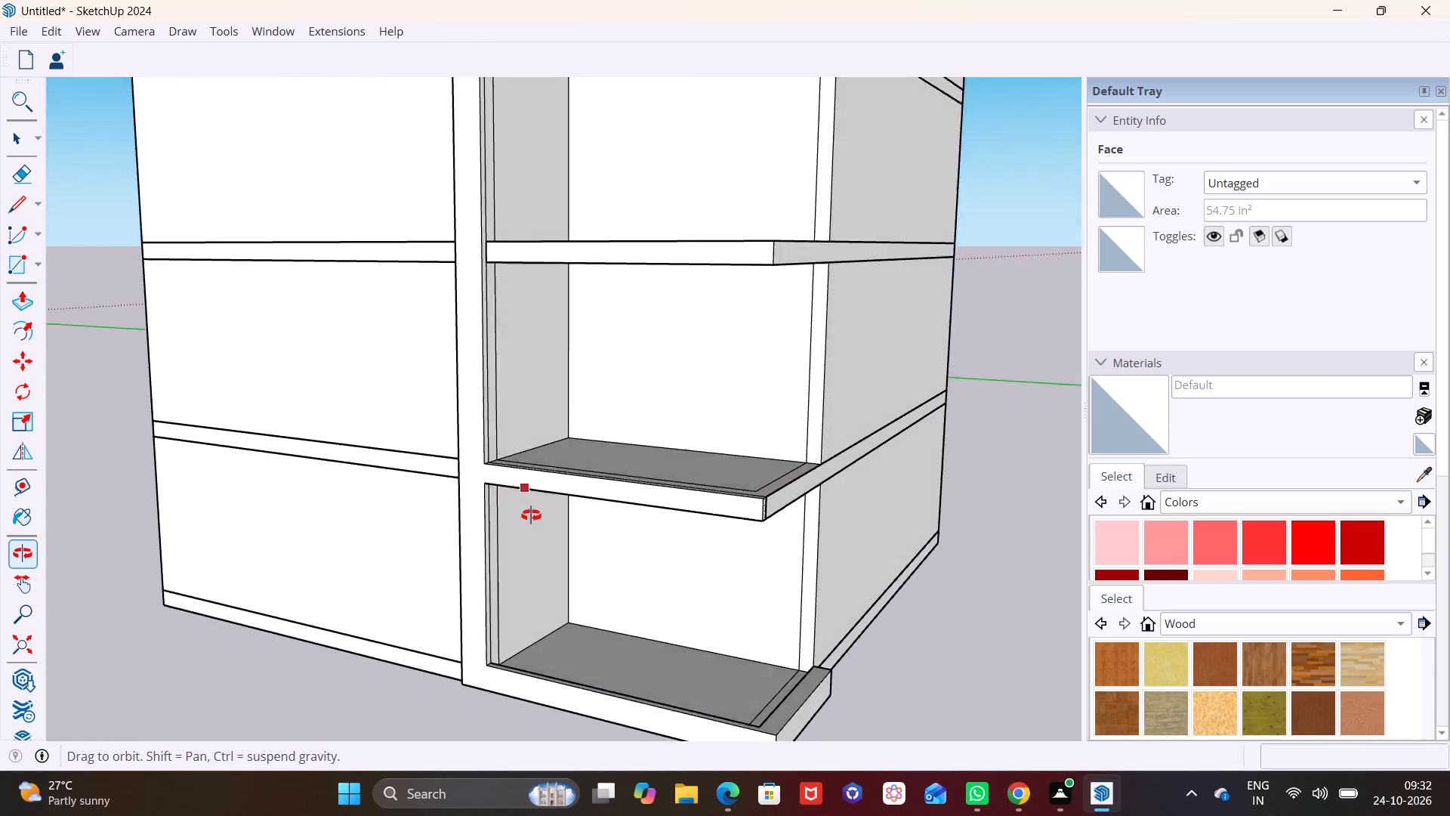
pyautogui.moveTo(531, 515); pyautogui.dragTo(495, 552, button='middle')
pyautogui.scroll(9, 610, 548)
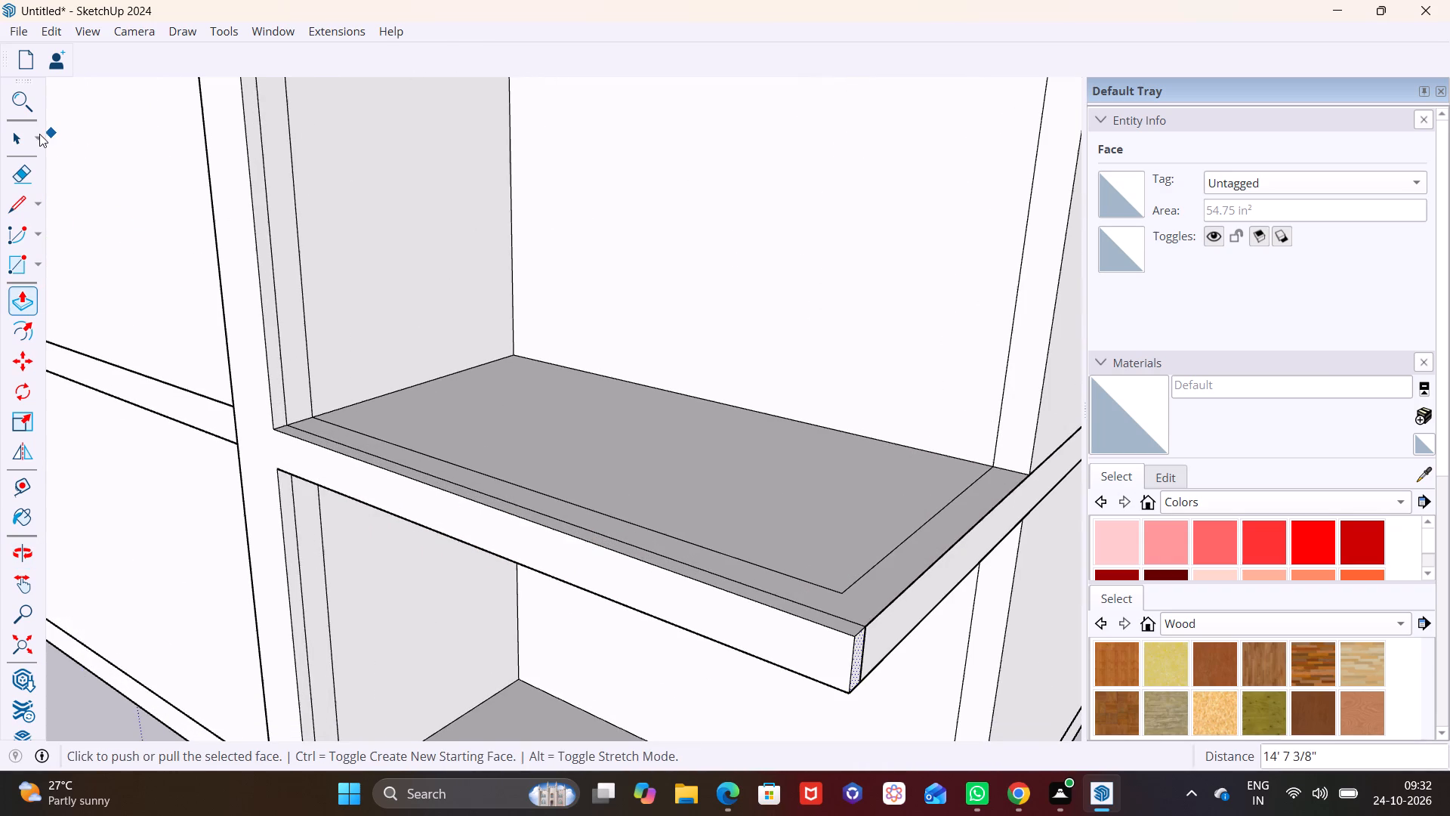
# Push/Pull the top face of the second slab's front edge band up by about 7 9/16".
pyautogui.click(22, 134)
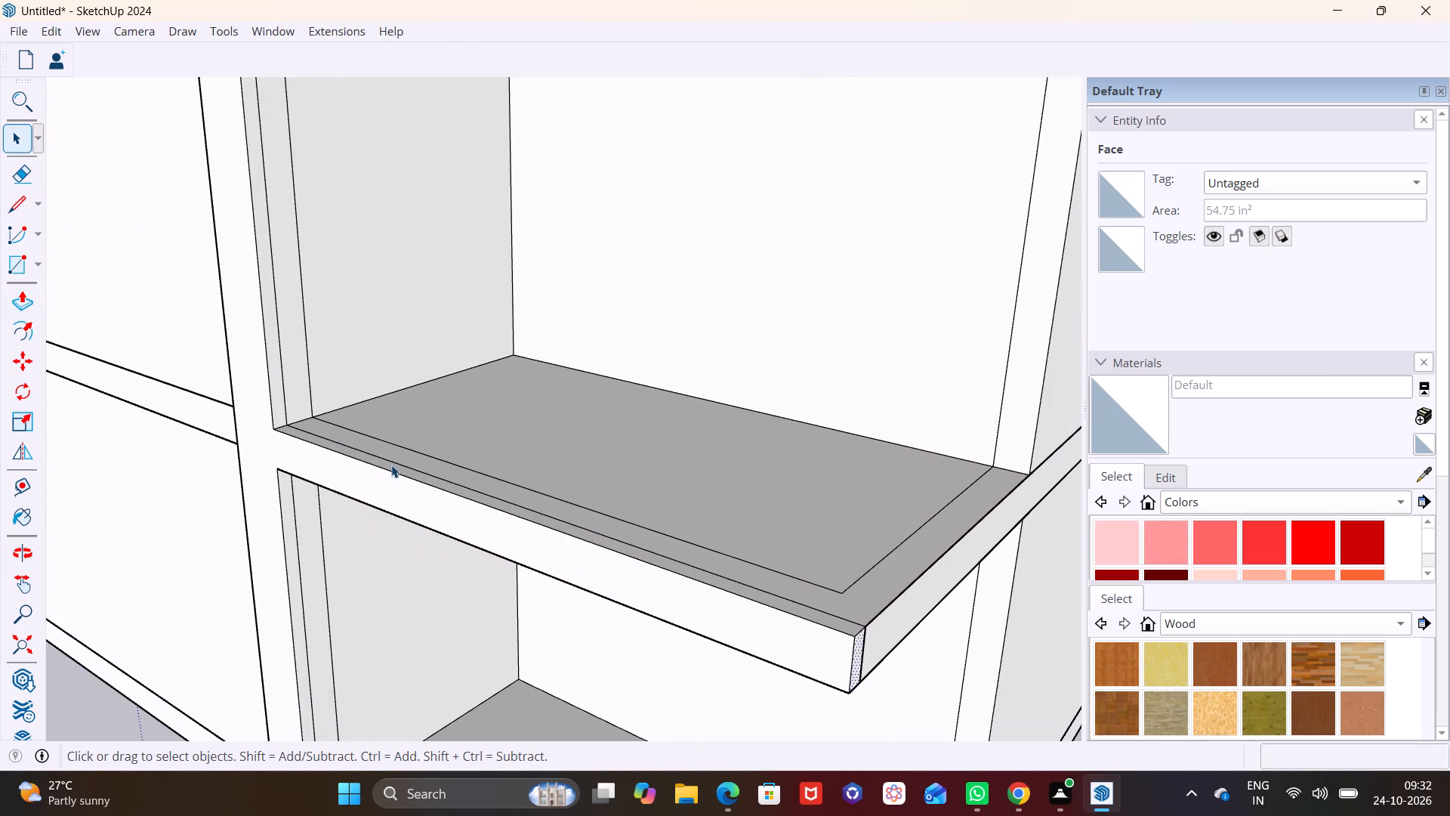
pyautogui.click(396, 468)
pyautogui.click(11, 300)
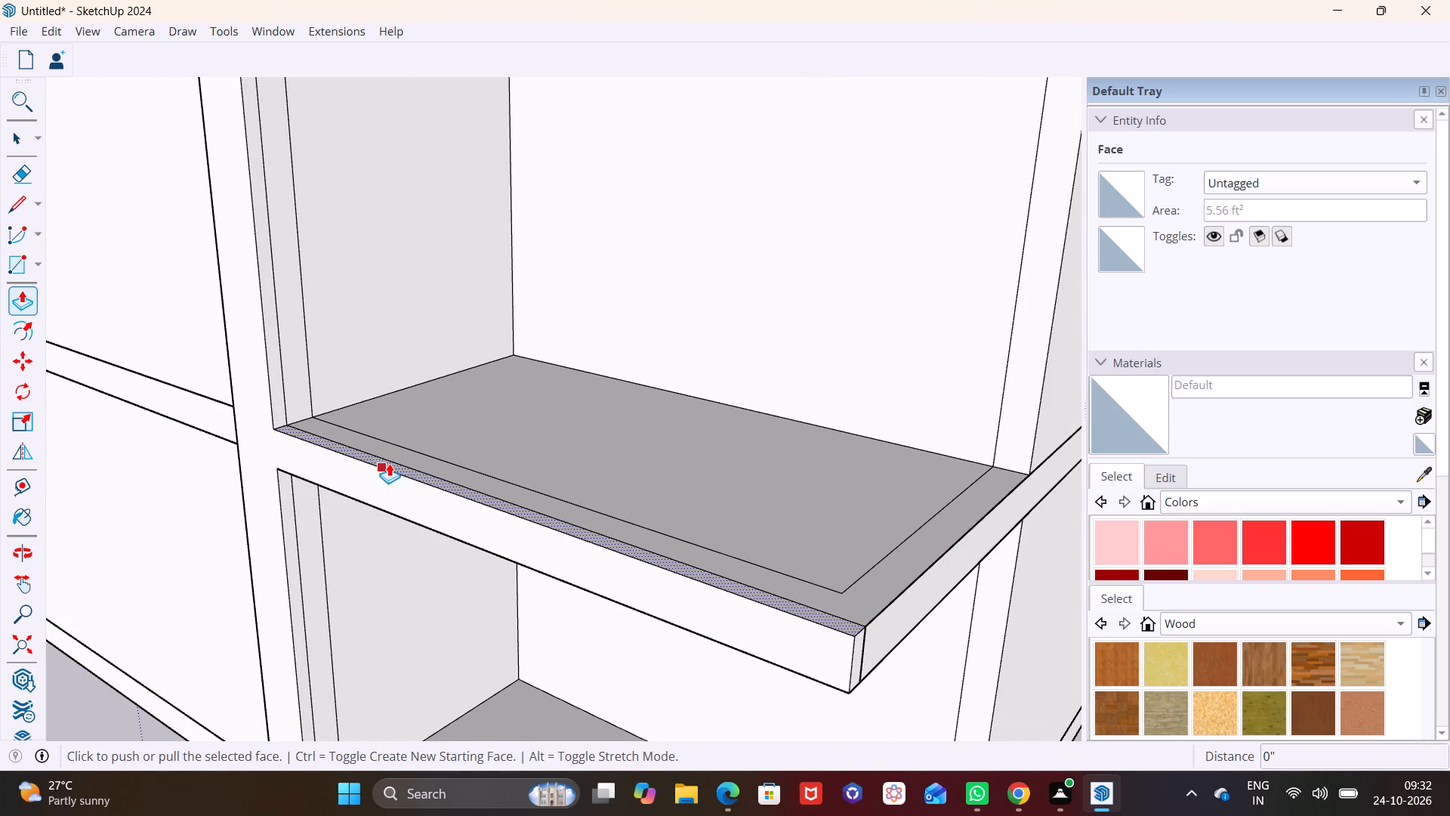
pyautogui.click(390, 463)
pyautogui.click(399, 434)
# Push/Pull the top face of the ground slab's L-shaped edge strip upward into a raised kerb.
pyautogui.moveTo(430, 510); pyautogui.dragTo(696, 294, button='middle')
pyautogui.scroll(-7, 686, 323)
pyautogui.moveTo(637, 529); pyautogui.dragTo(384, 661, button='middle')
pyautogui.scroll(-1, 380, 654)
pyautogui.moveTo(398, 646); pyautogui.dragTo(417, 538, button='middle')
pyautogui.moveTo(423, 547); pyautogui.dragTo(353, 616, button='middle')
pyautogui.scroll(3, 435, 615)
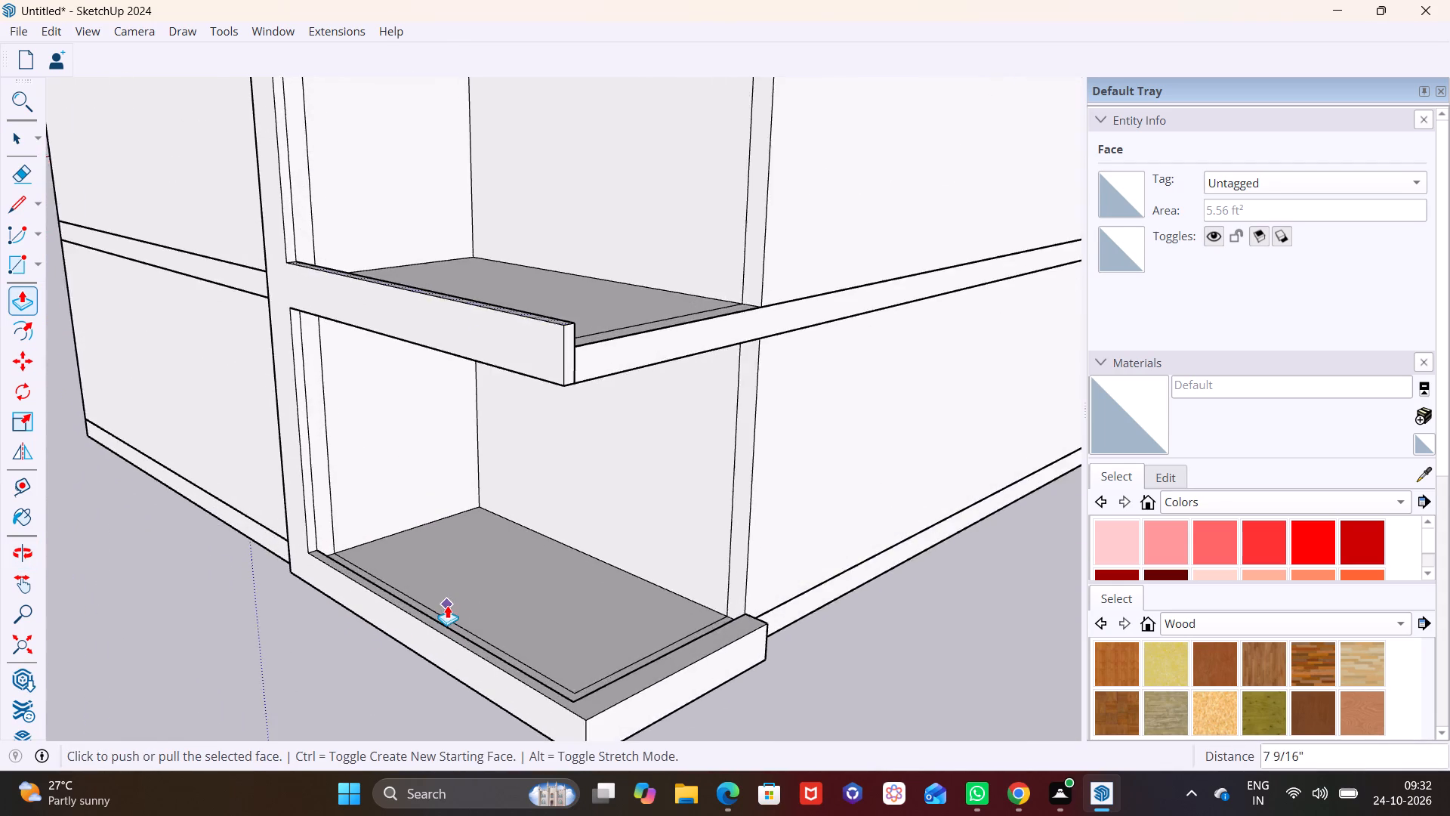
pyautogui.scroll(3, 447, 605)
pyautogui.click(20, 135)
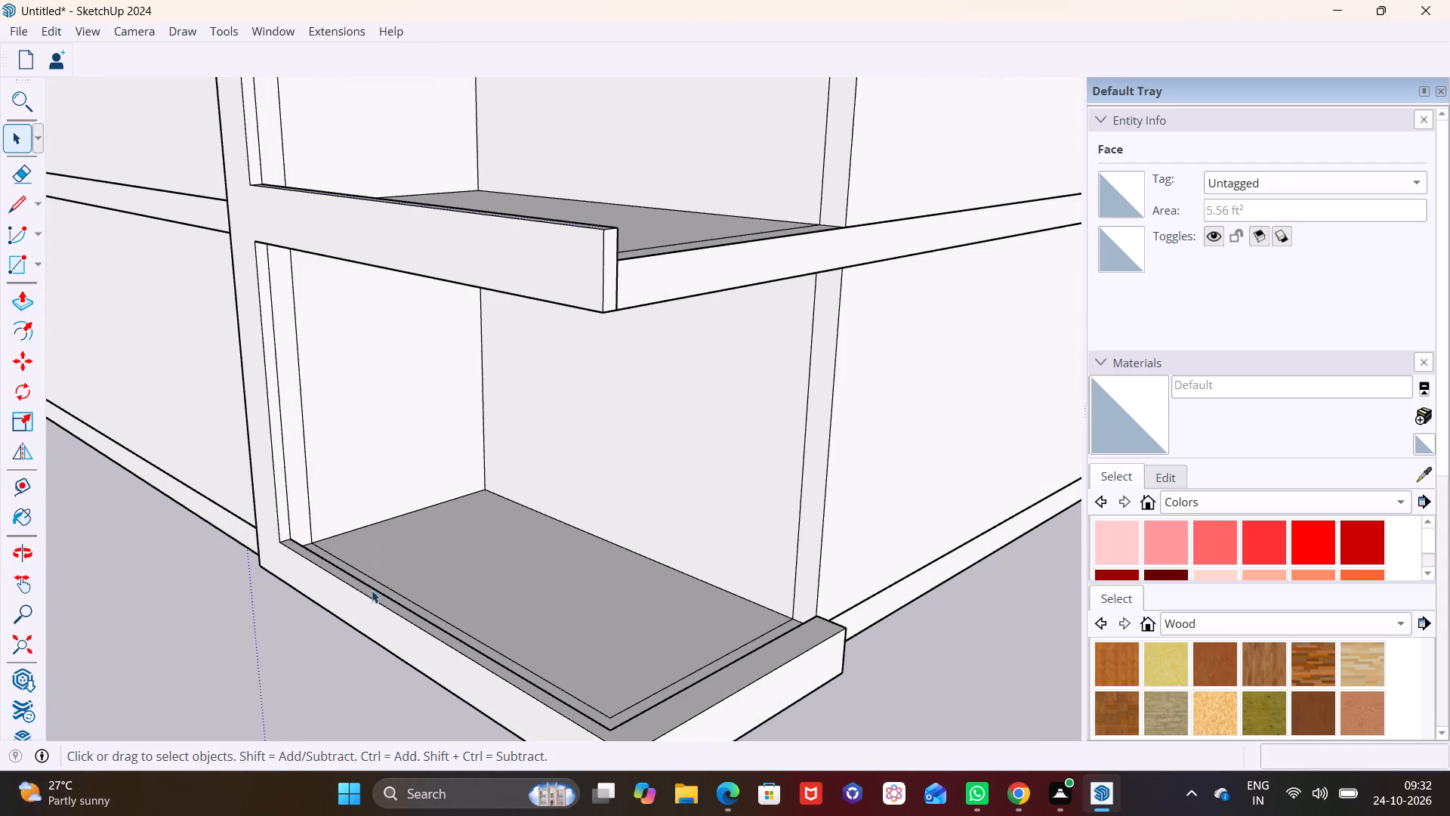
pyautogui.click(372, 595)
pyautogui.click(16, 292)
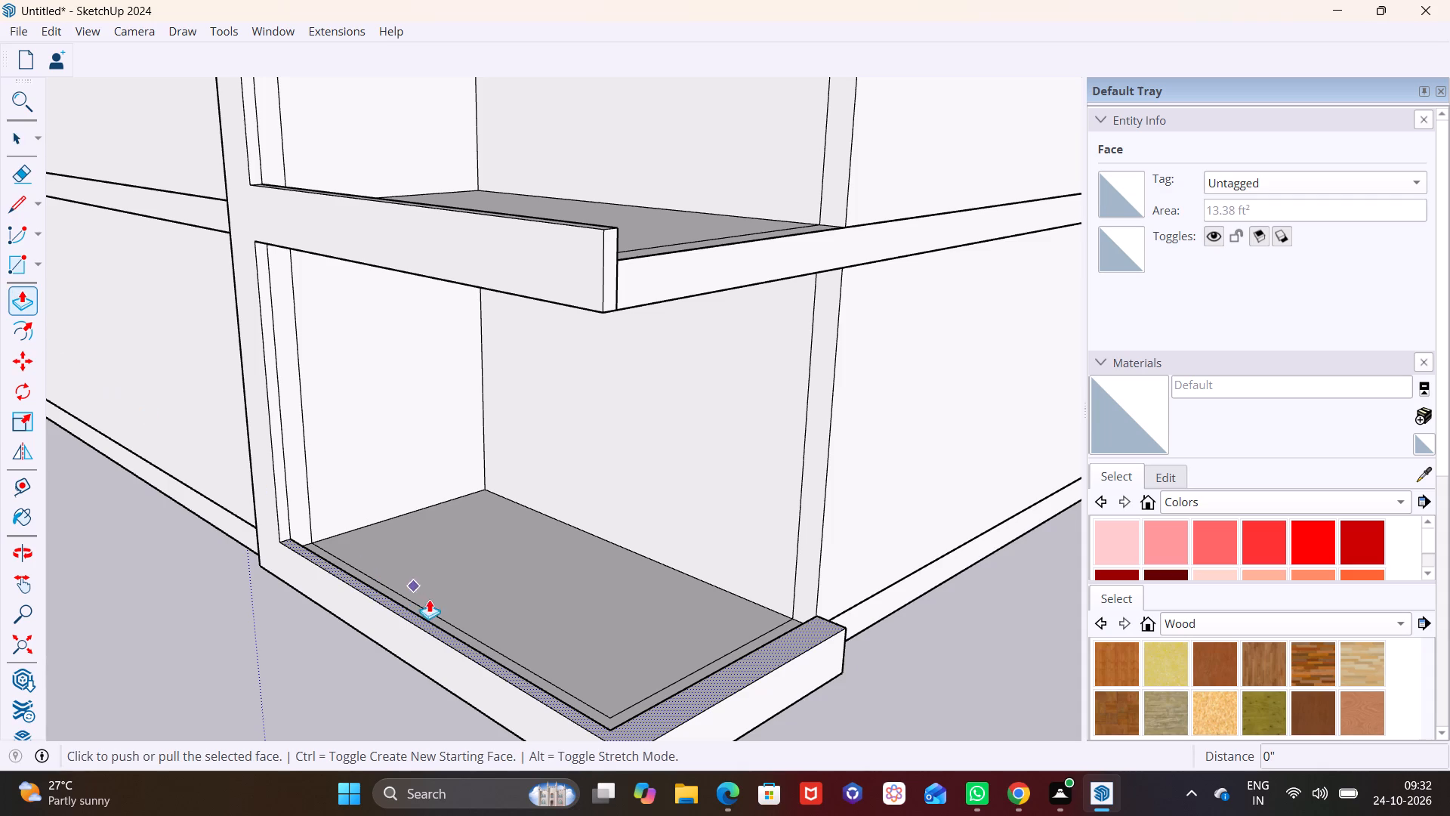
pyautogui.click(430, 623)
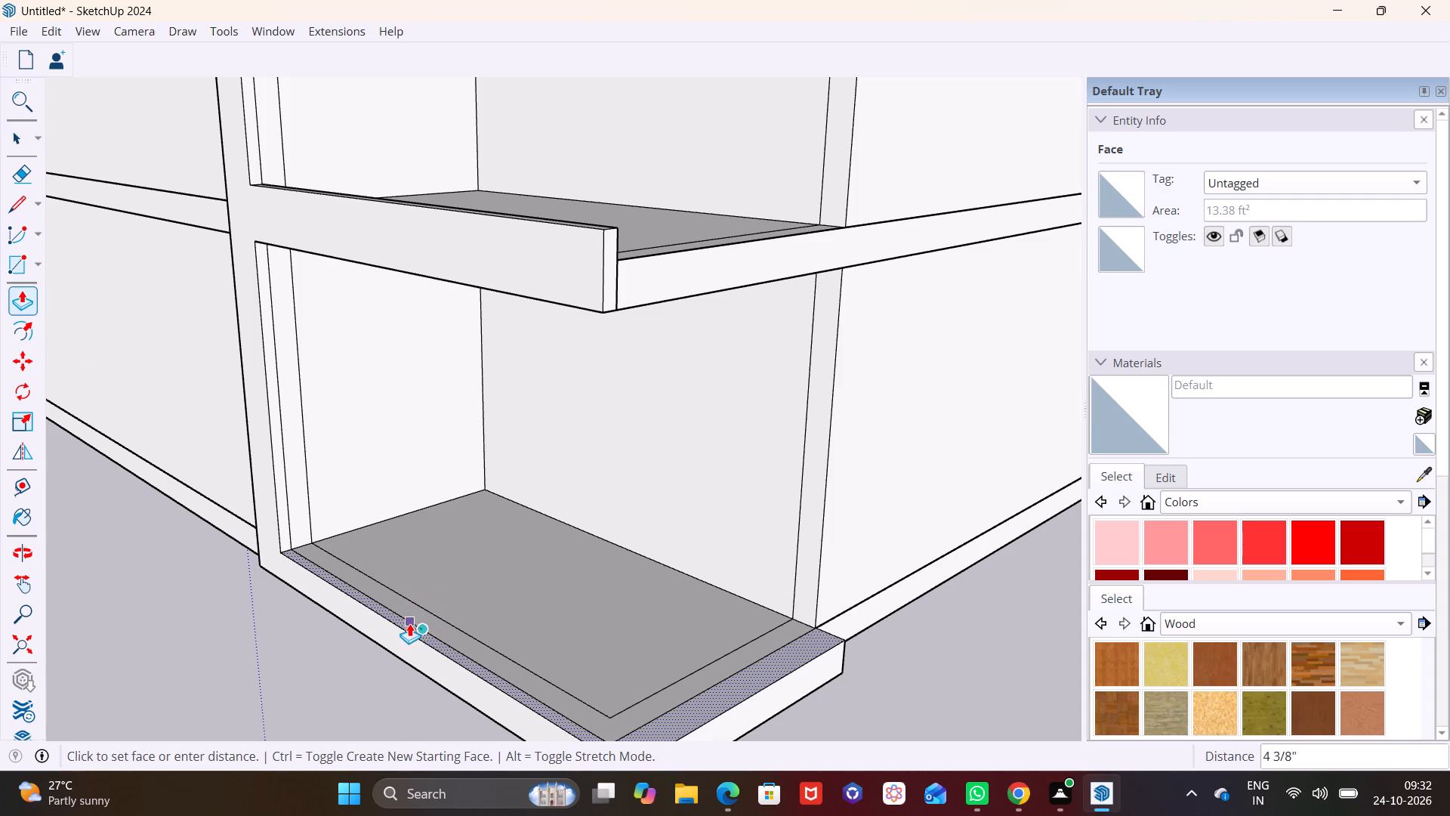
pyautogui.click(409, 623)
pyautogui.moveTo(407, 621); pyautogui.dragTo(403, 580)
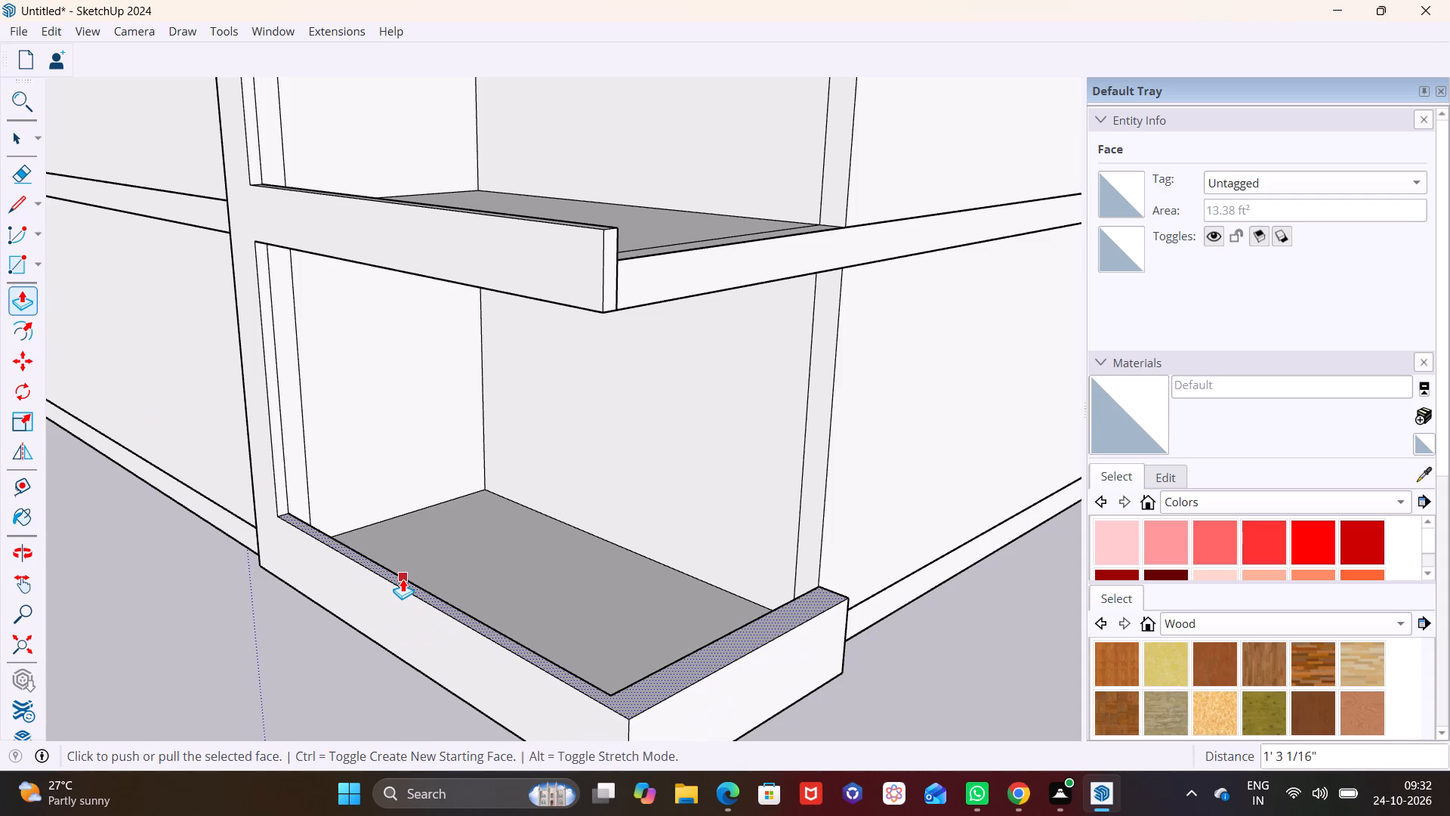
pyautogui.click(403, 579)
pyautogui.scroll(-3, 171, 598)
pyautogui.click(205, 610)
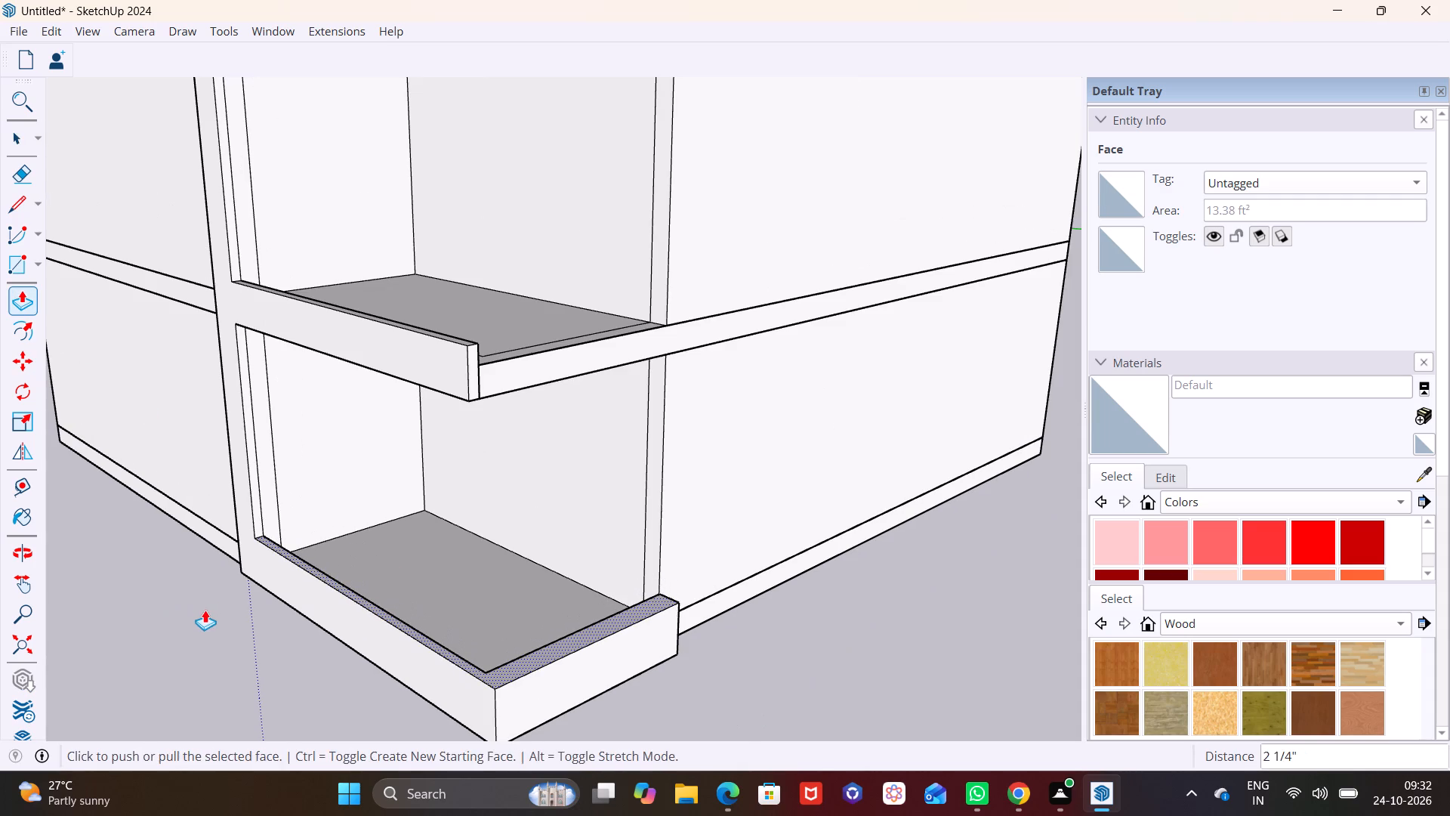
# Draw two lines about 4 9/16" long across the column's side face, level with the third slab's top and bottom edges.
pyautogui.moveTo(276, 623); pyautogui.dragTo(622, 475, button='middle')
pyautogui.scroll(-3, 626, 478)
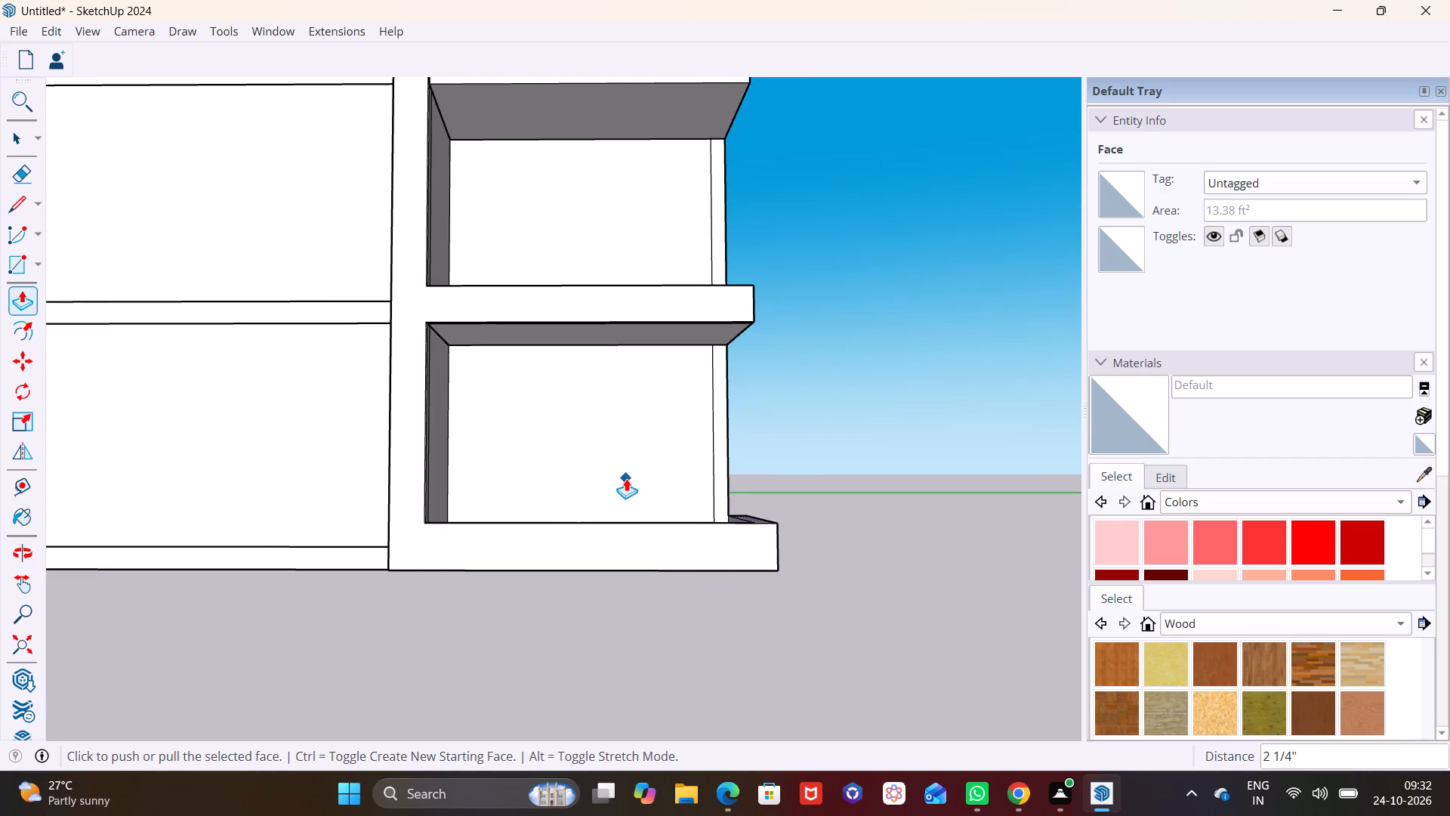
pyautogui.scroll(-4, 581, 510)
pyautogui.press('space')
pyautogui.scroll(-4, 578, 499)
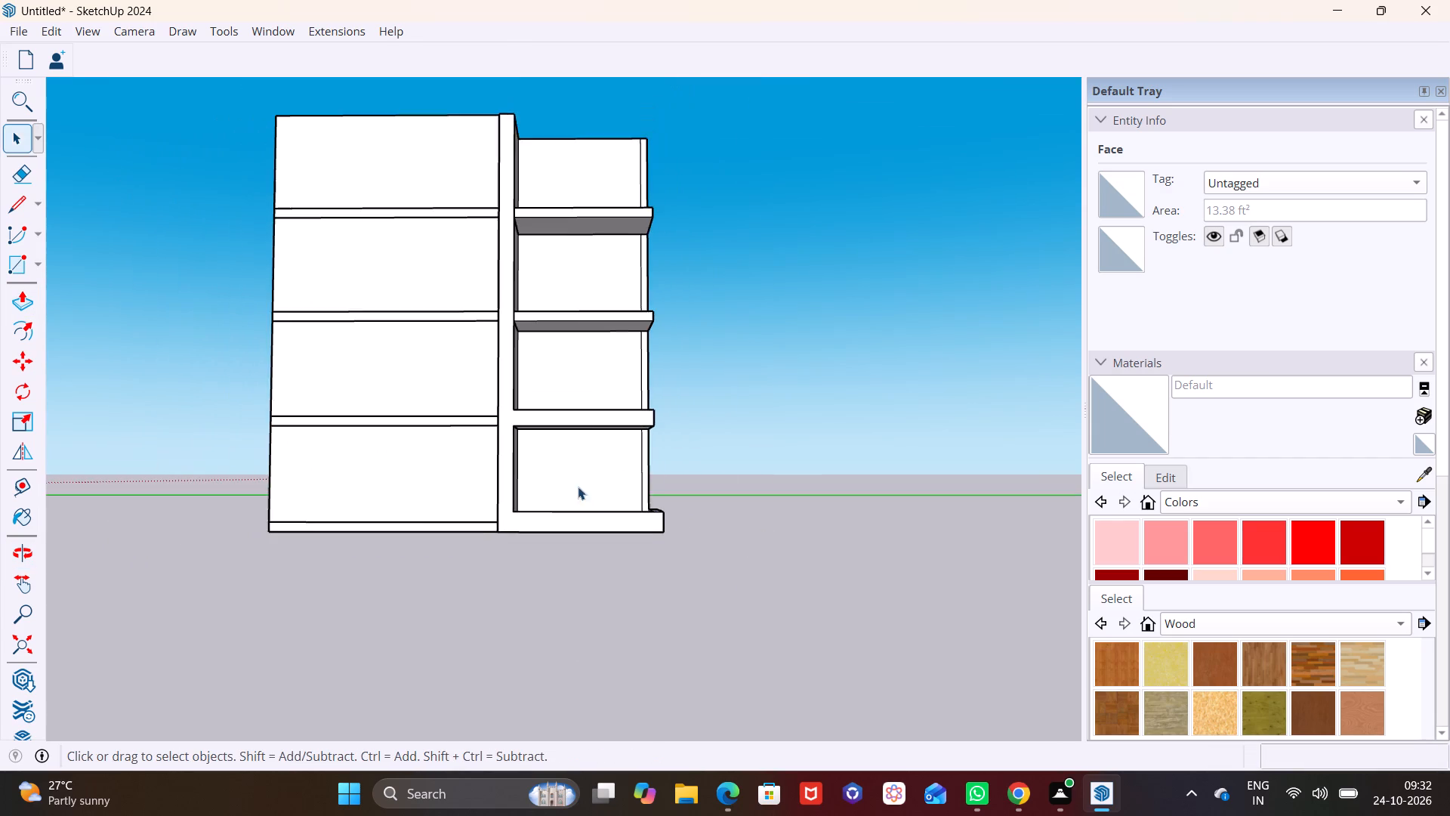
pyautogui.keyDown('shift'); pyautogui.moveTo(586, 431); pyautogui.dragTo(511, 561, button='middle'); pyautogui.keyUp('shift')
pyautogui.scroll(8, 498, 480)
pyautogui.moveTo(450, 490); pyautogui.dragTo(301, 543, button='middle')
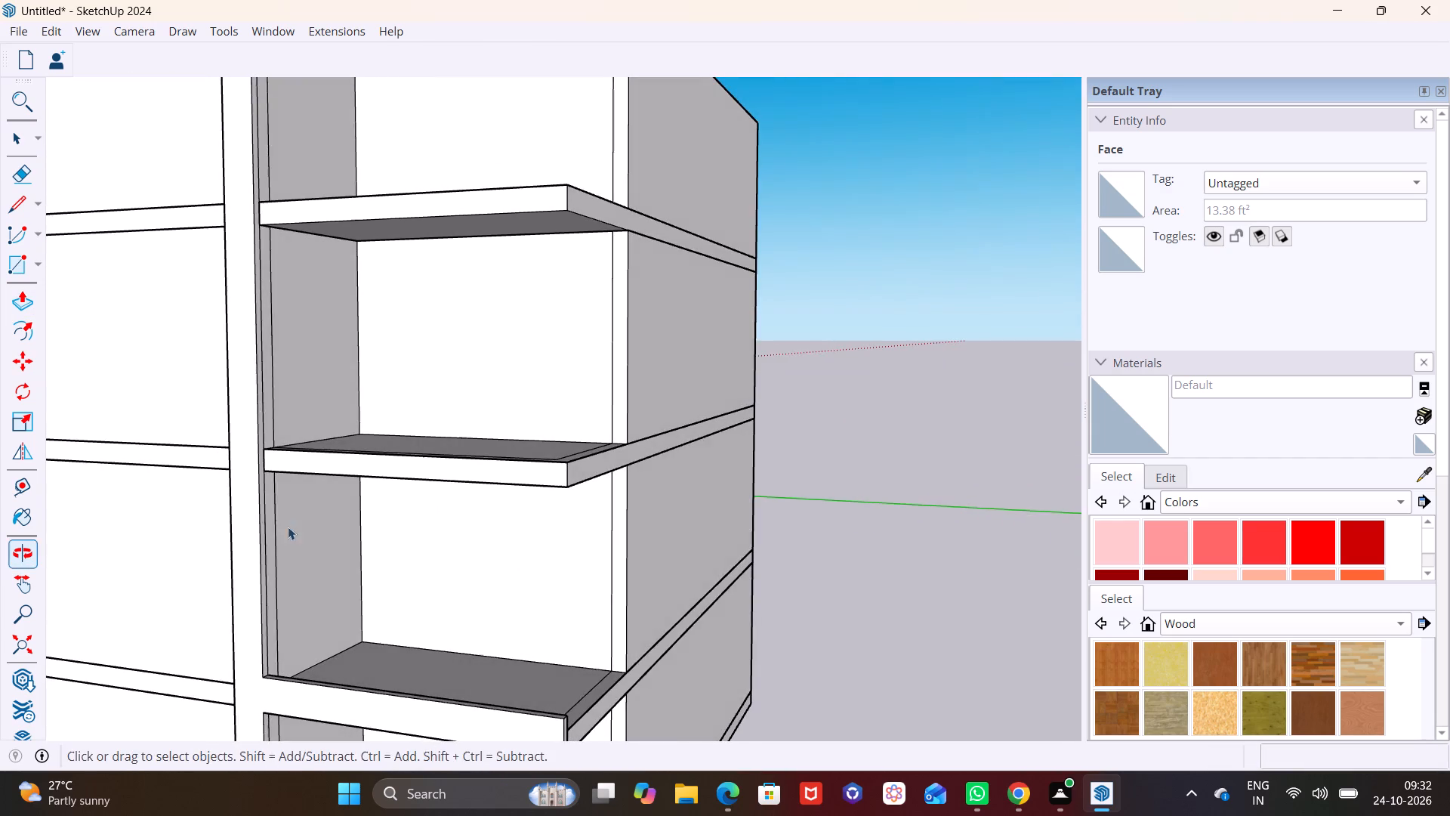
pyautogui.moveTo(430, 474); pyautogui.dragTo(217, 467, button='middle')
pyautogui.keyDown('shift'); pyautogui.moveTo(236, 452); pyautogui.dragTo(433, 437, button='middle'); pyautogui.keyUp('shift')
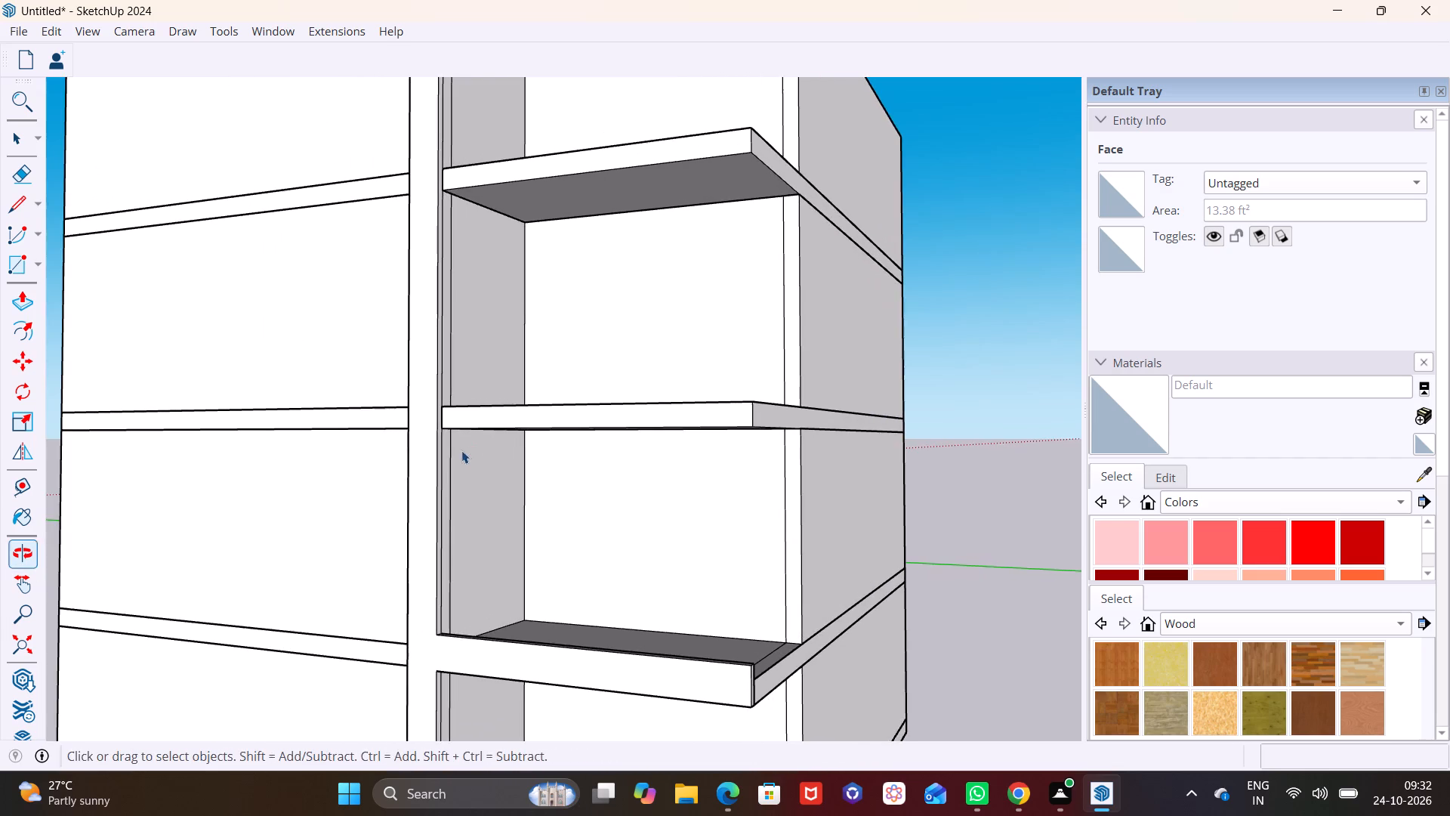
pyautogui.moveTo(351, 468); pyautogui.dragTo(241, 473, button='middle')
pyautogui.scroll(9, 432, 410)
pyautogui.moveTo(353, 430); pyautogui.dragTo(276, 439, button='middle')
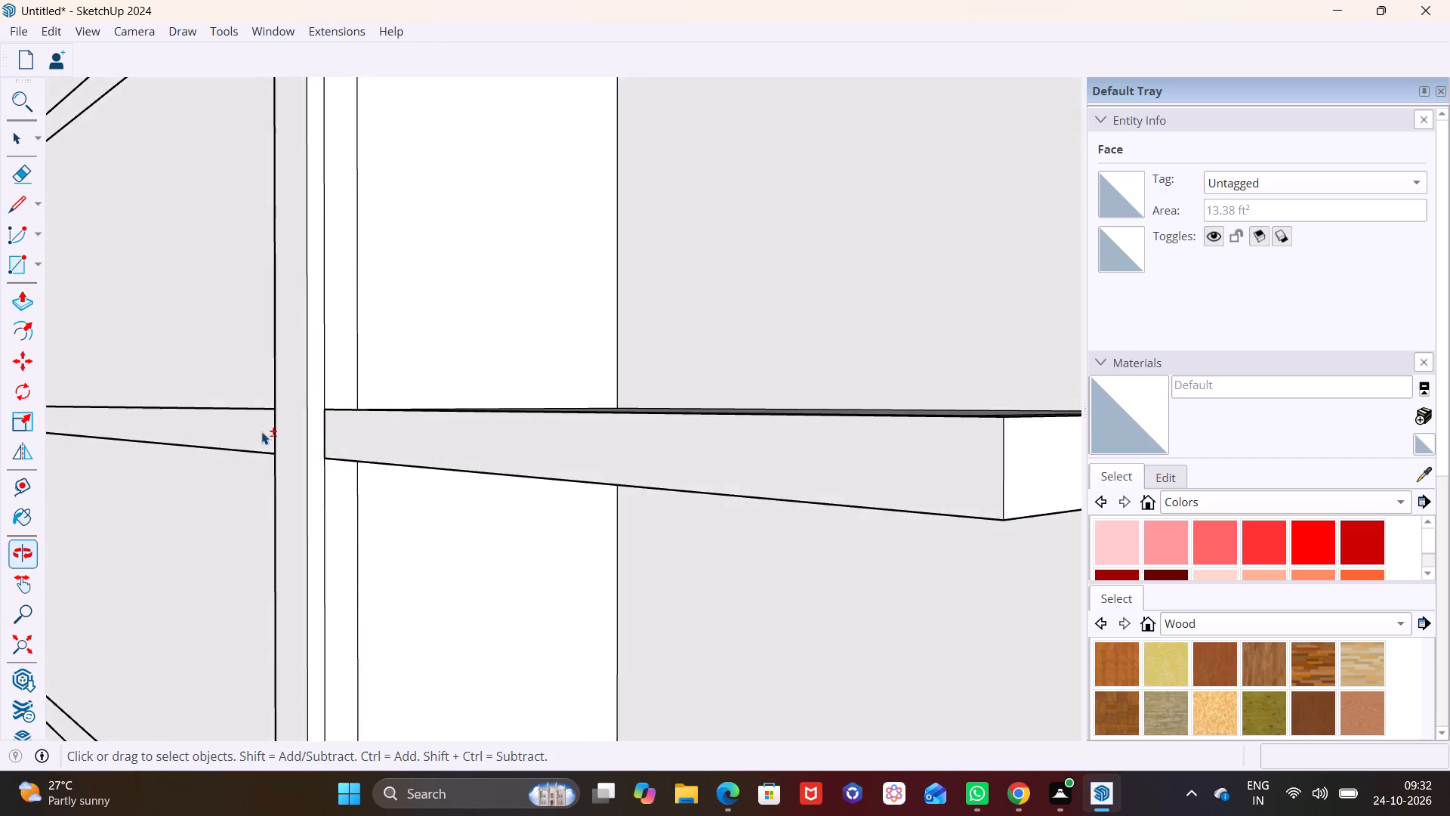
pyautogui.keyDown('shift'); pyautogui.scroll(1, 266, 427); pyautogui.keyUp('shift')
pyautogui.keyDown('shift'); pyautogui.middleClick(266, 427); pyautogui.keyUp('shift')
pyautogui.click(13, 199)
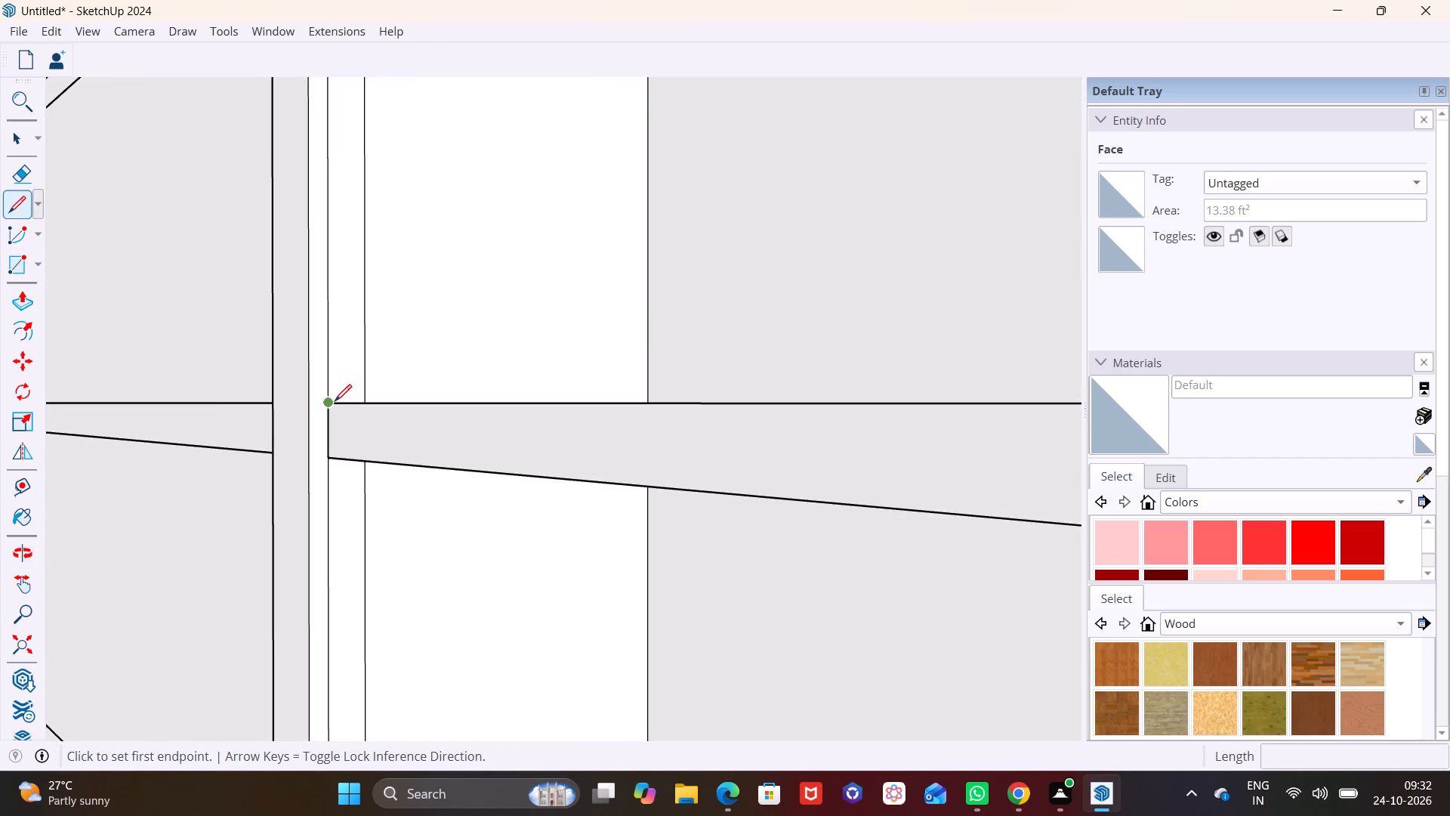
pyautogui.click(335, 401)
pyautogui.click(306, 404)
pyautogui.click(334, 452)
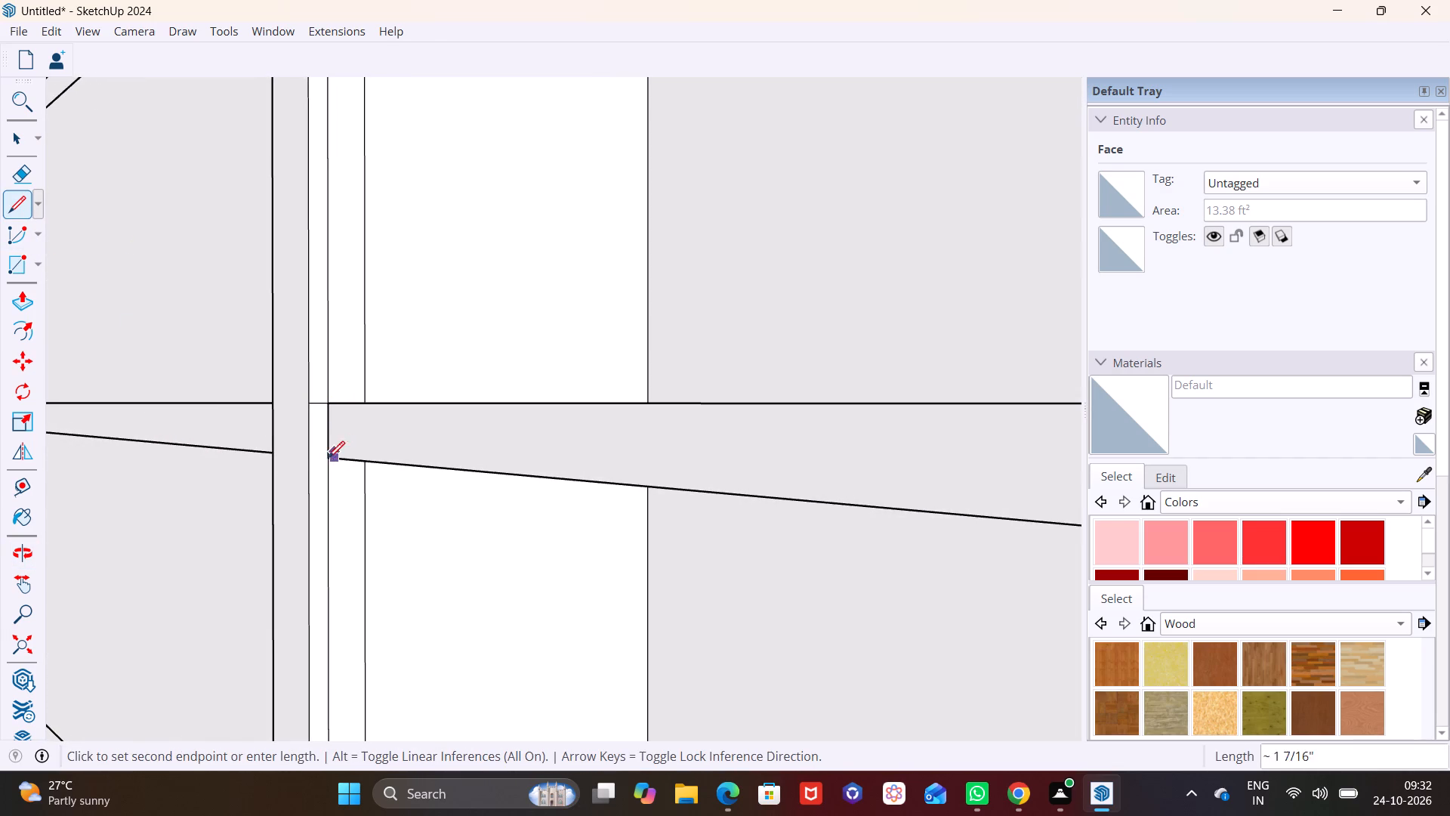
pyautogui.press('Escape')
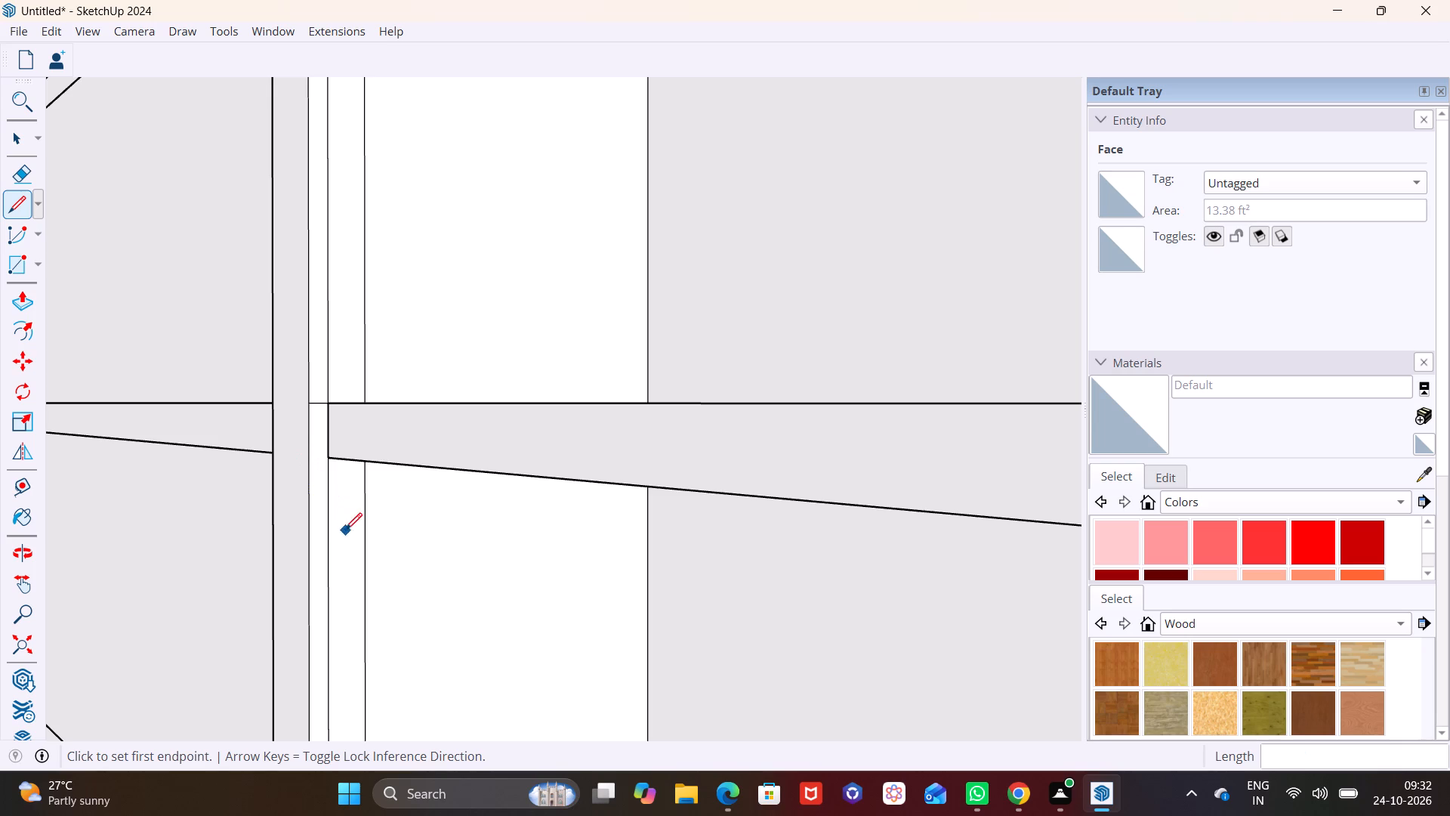
pyautogui.click(328, 460)
pyautogui.click(310, 463)
# Push/Pull the small face between the two lines 14' 7 3/8" along the third slab's front edge to its outer corner.
pyautogui.click(25, 134)
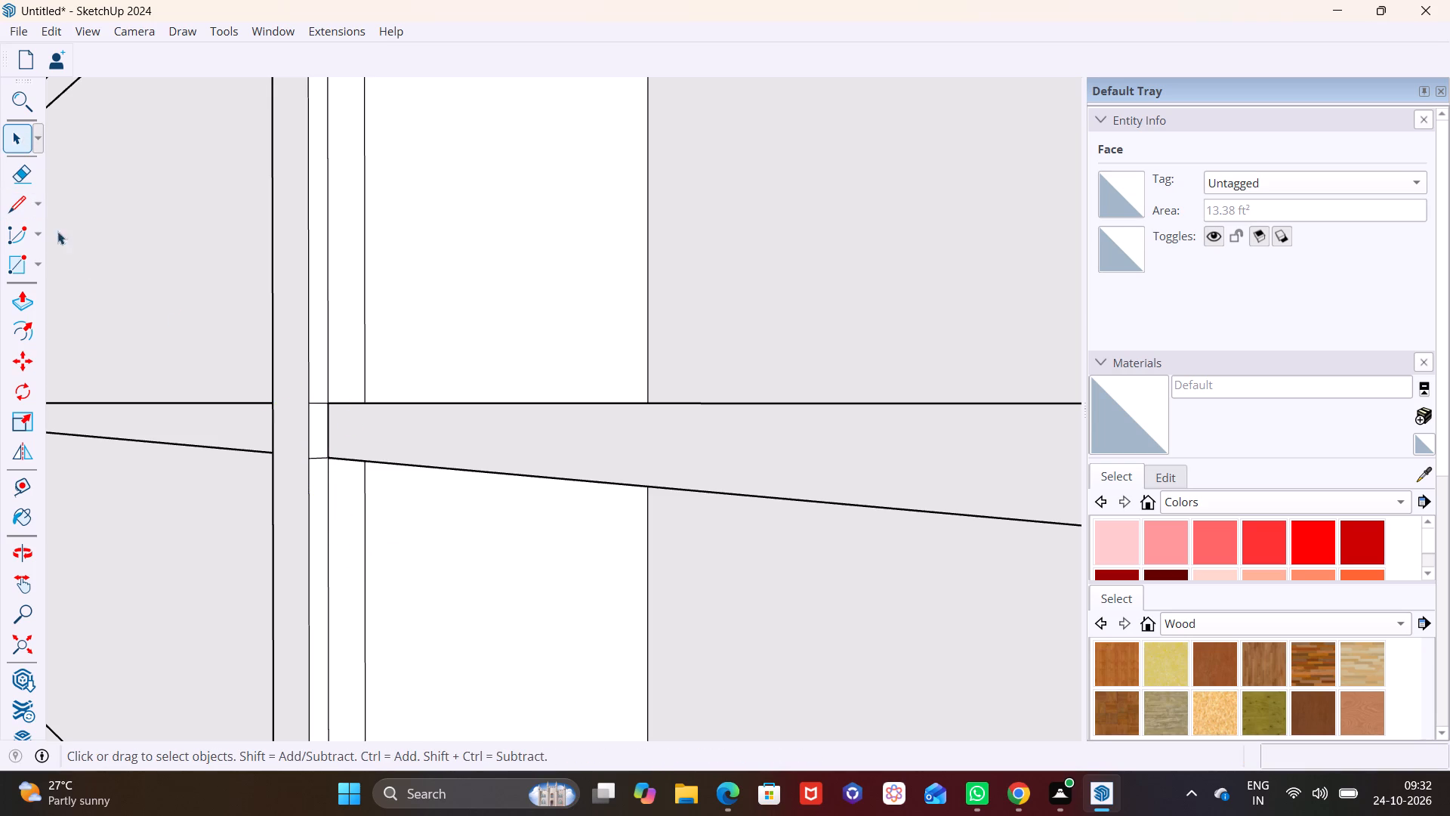
pyautogui.click(319, 431)
pyautogui.click(23, 294)
pyautogui.scroll(-3, 273, 441)
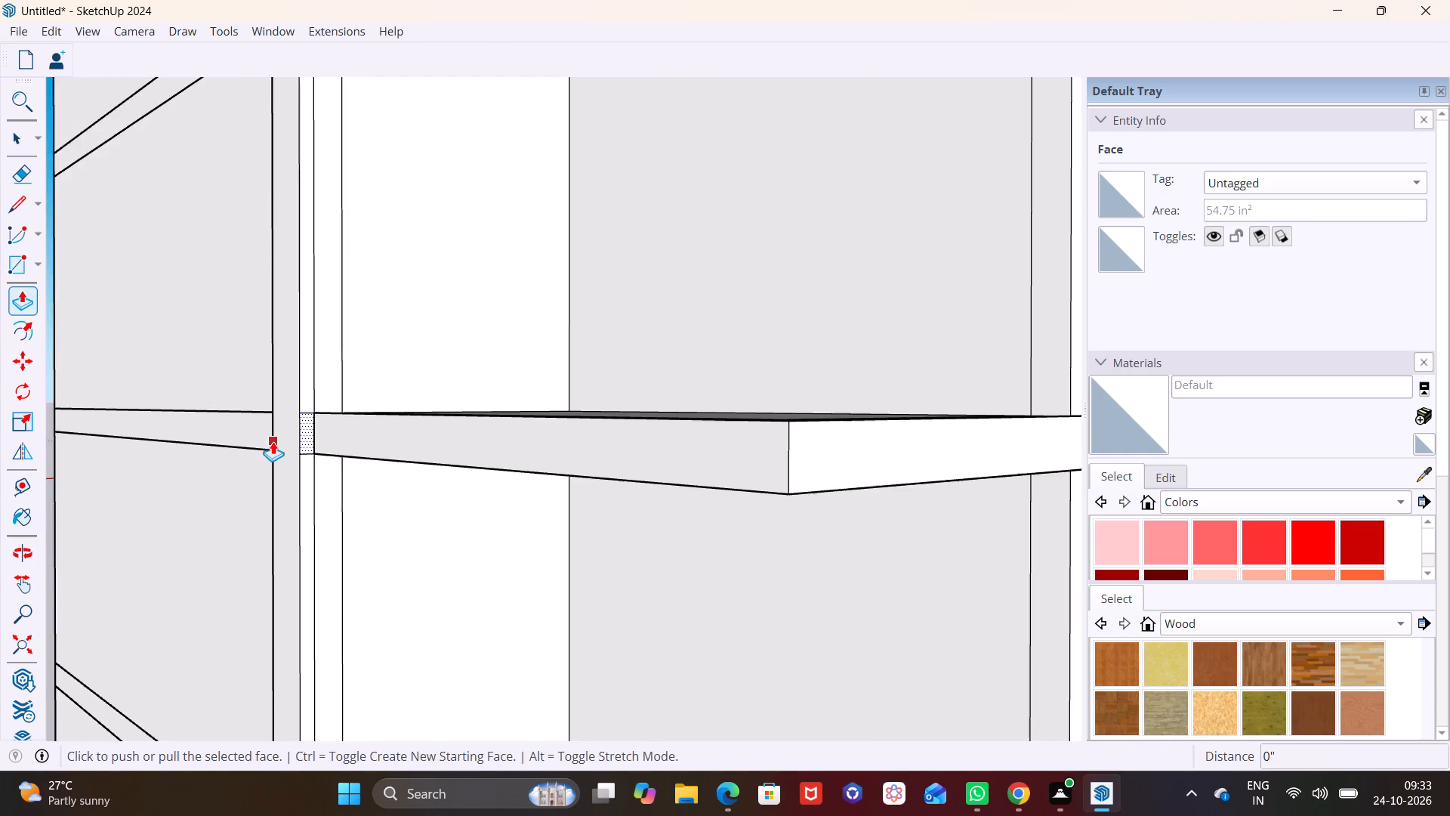
pyautogui.scroll(-2, 273, 441)
pyautogui.click(300, 431)
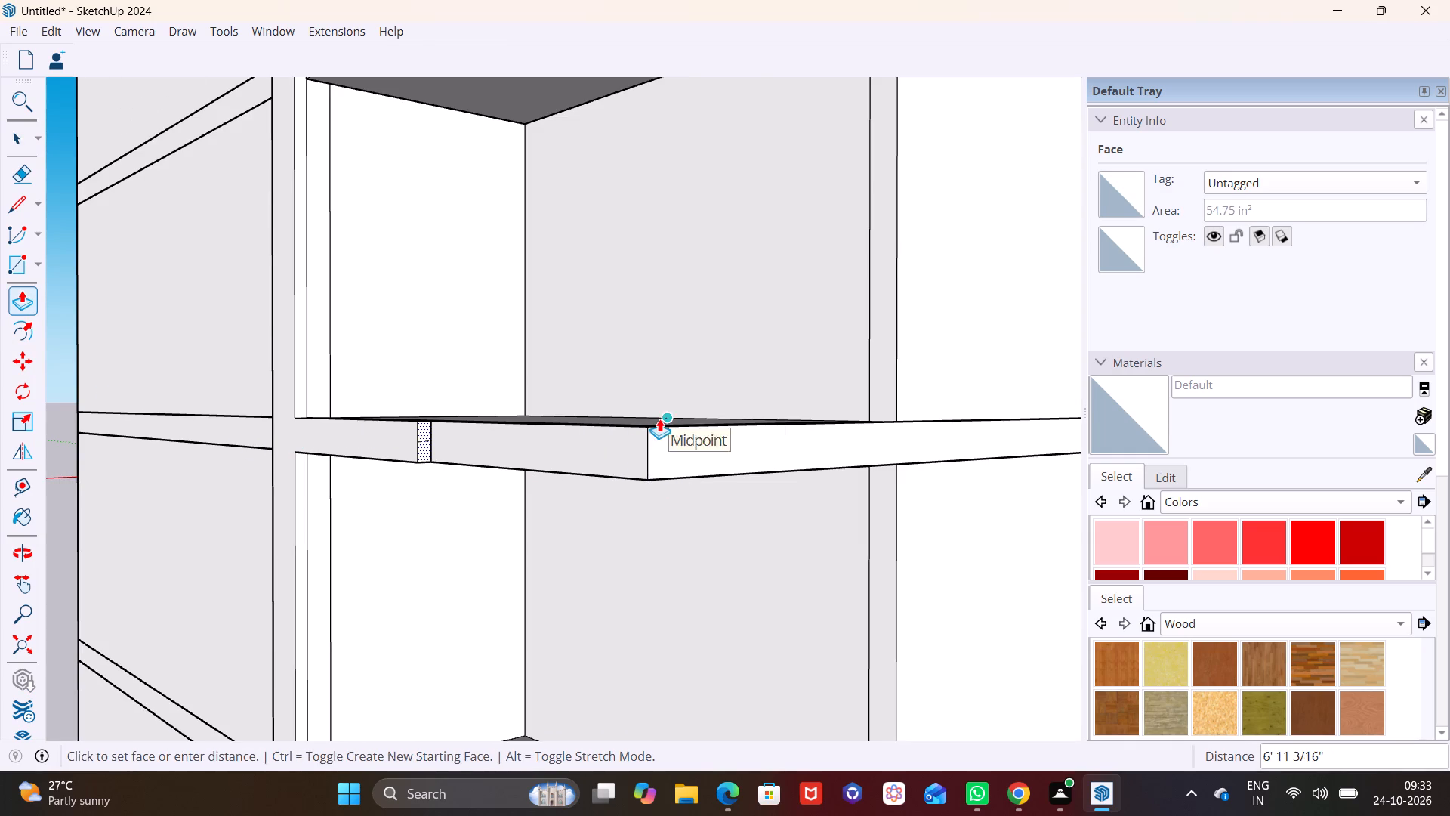
pyautogui.click(643, 431)
# Push/Pull the top face of the third slab's front edge band up by about 5 9/16".
pyautogui.moveTo(640, 445); pyautogui.dragTo(438, 583, button='middle')
pyautogui.scroll(-3, 424, 523)
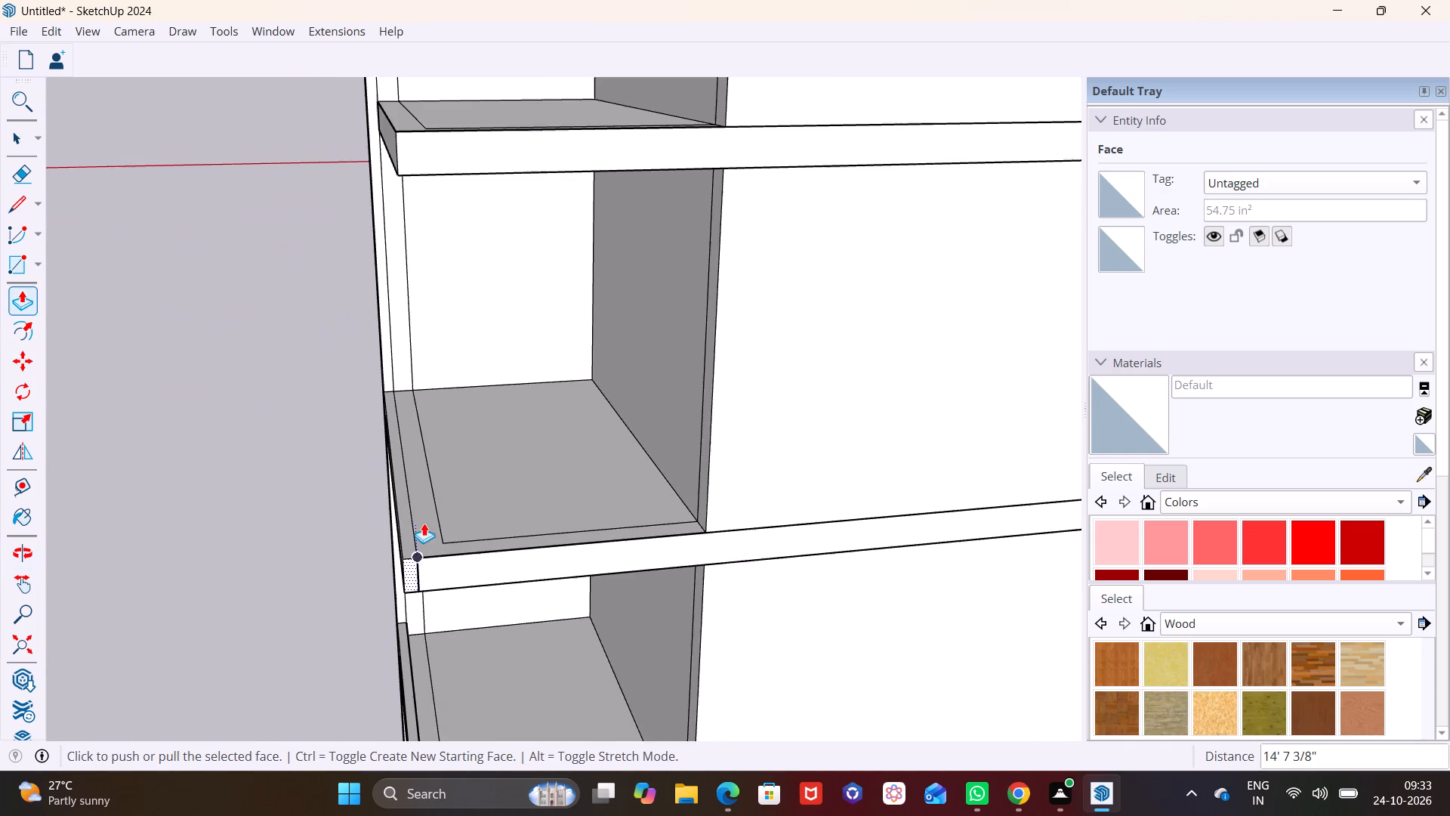
pyautogui.scroll(7, 401, 527)
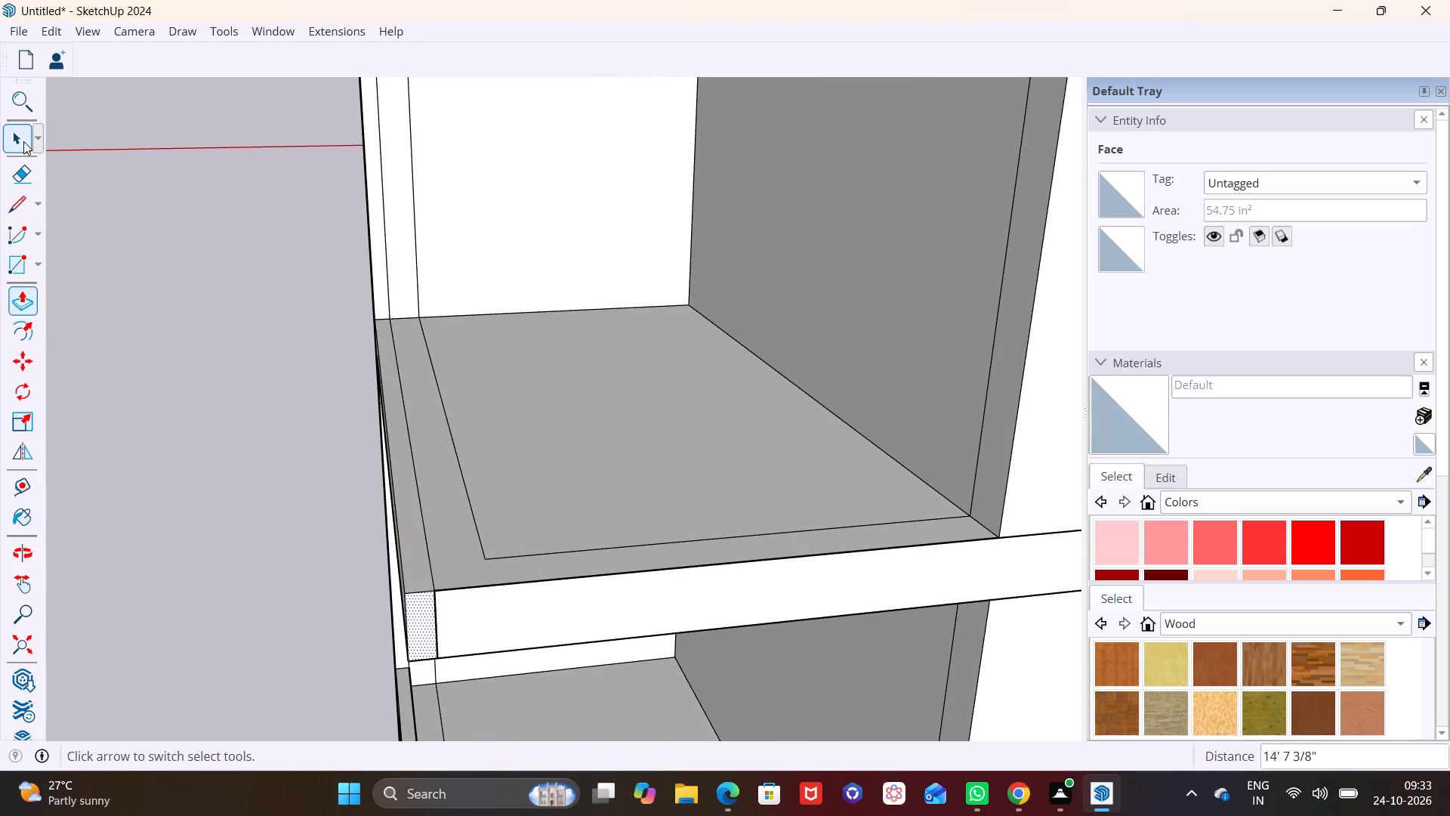
pyautogui.click(23, 141)
pyautogui.click(401, 479)
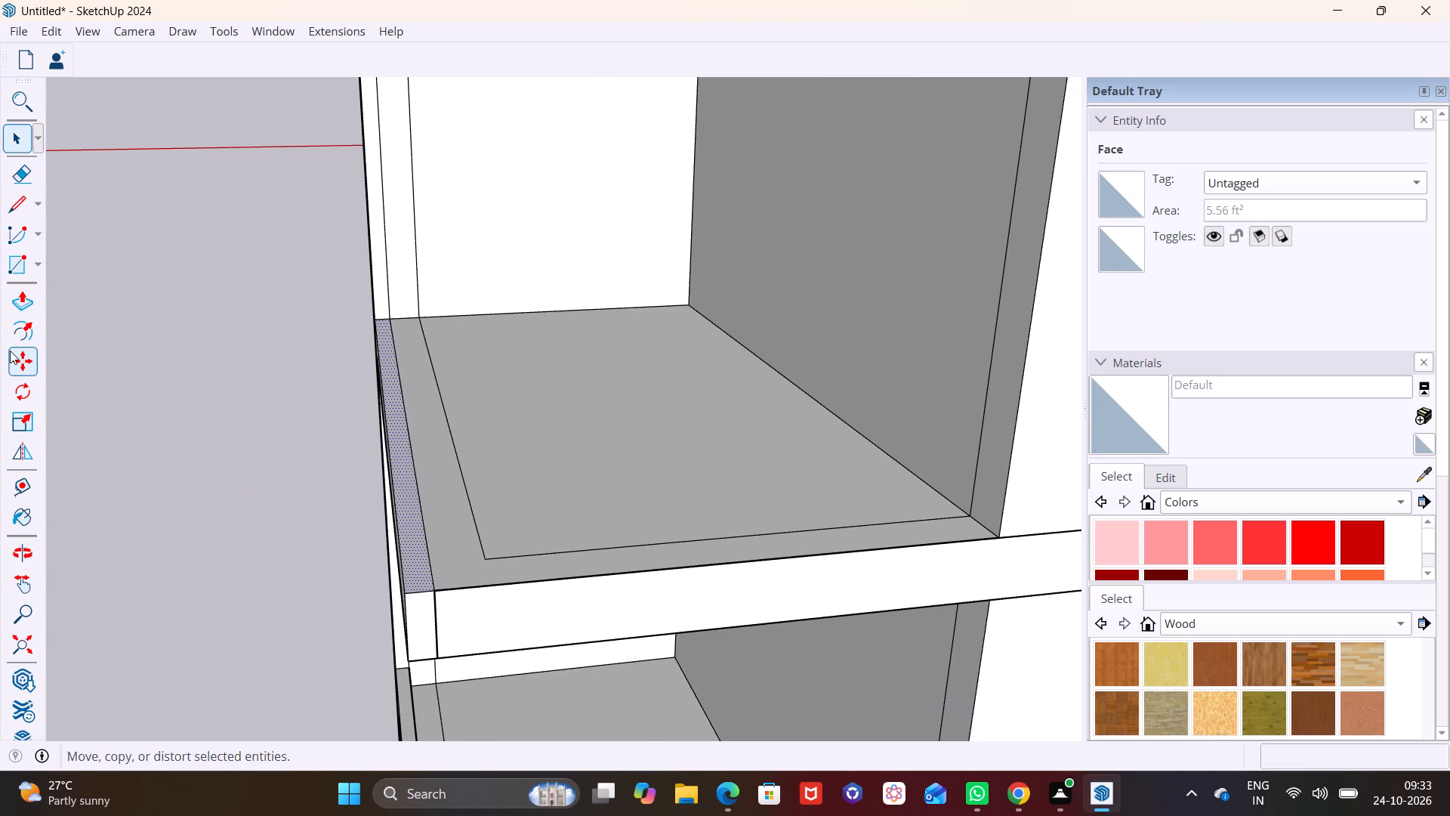
pyautogui.click(27, 308)
pyautogui.moveTo(455, 548); pyautogui.dragTo(653, 526, button='middle')
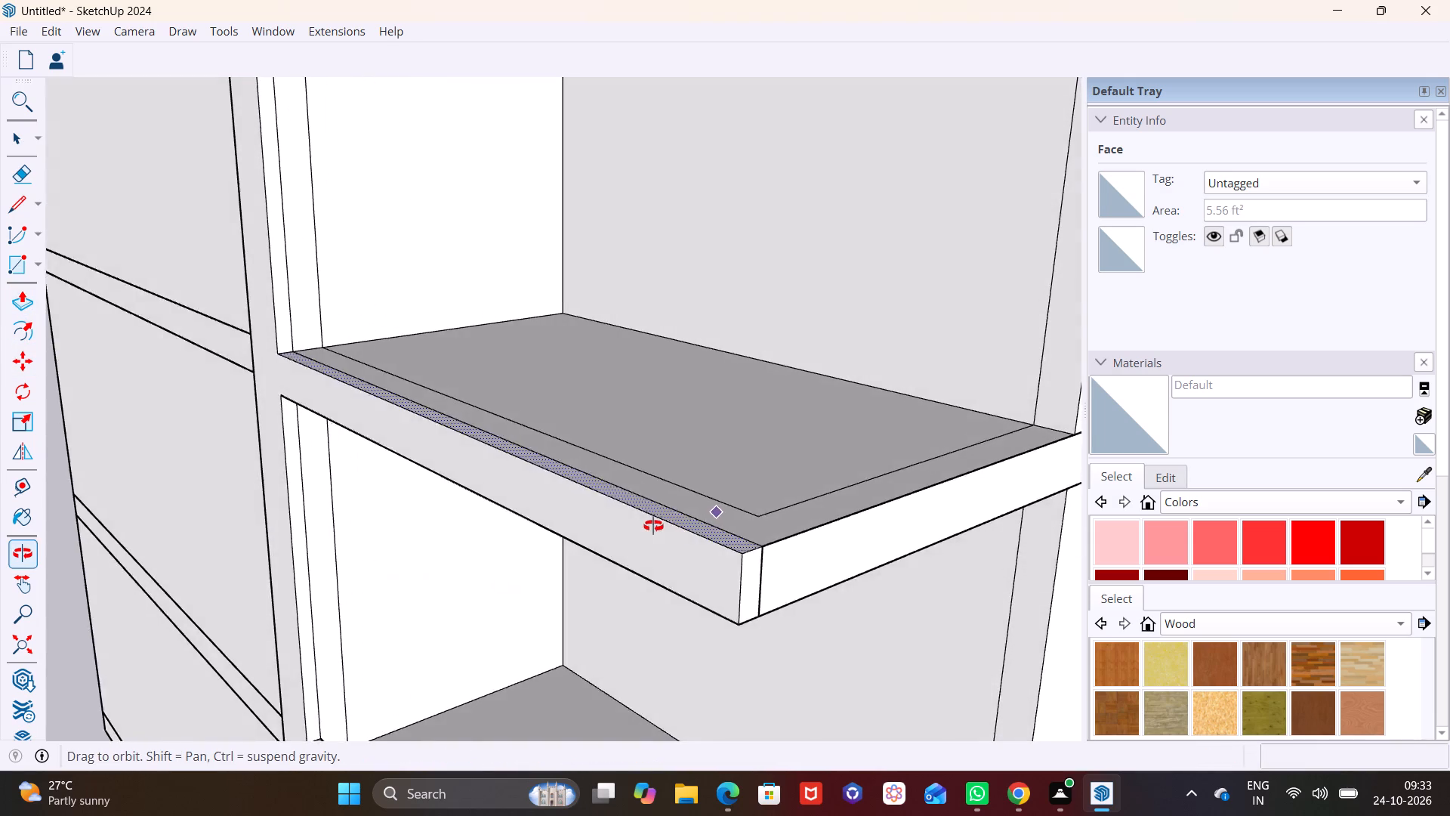
pyautogui.moveTo(653, 526); pyautogui.dragTo(629, 552, button='middle')
pyautogui.click(631, 543)
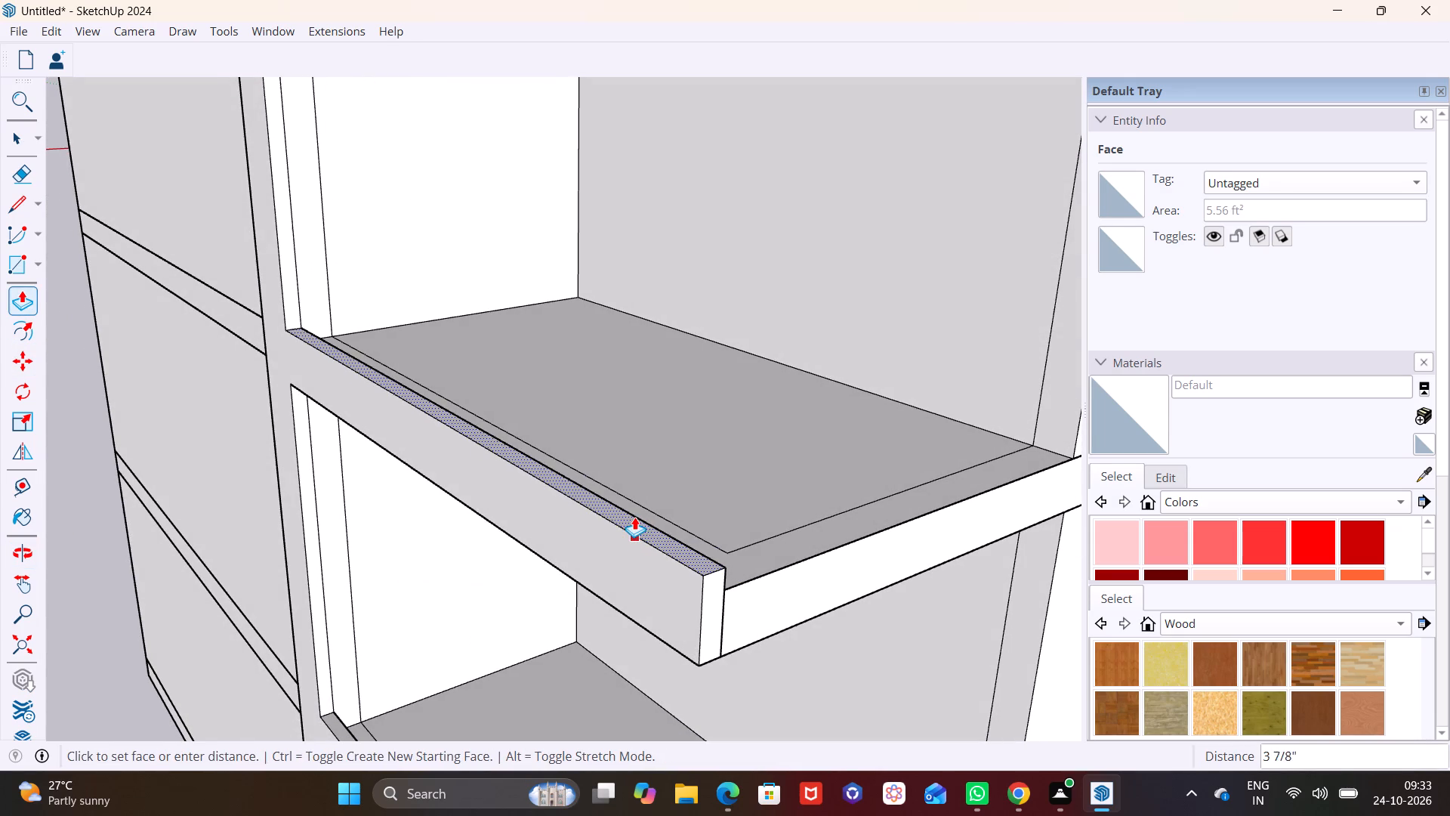
pyautogui.click(634, 508)
# Draw two lines about 4 9/16" long across the column's side face, level with the fourth slab's bottom and top edges.
pyautogui.scroll(-9, 509, 512)
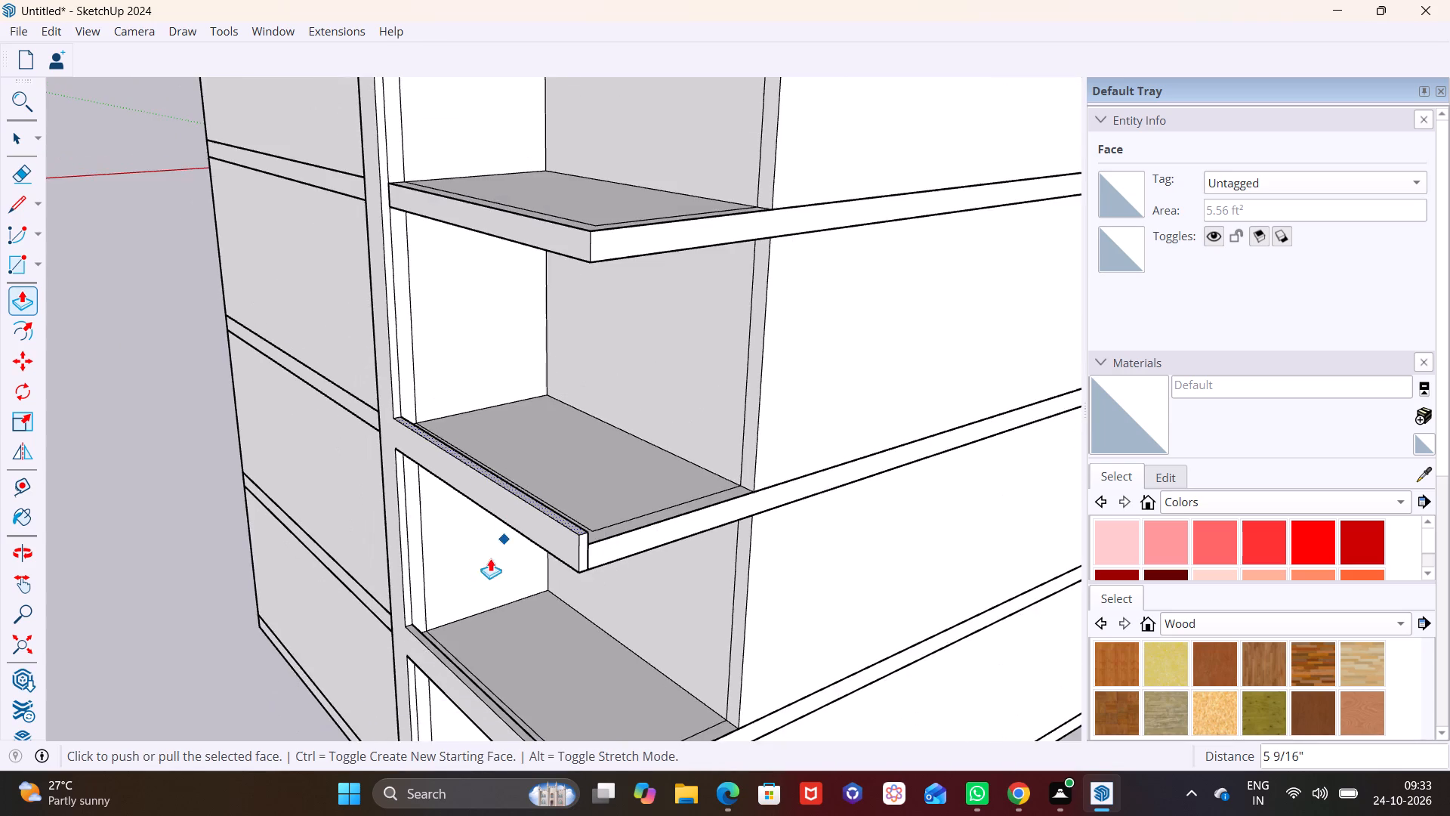
pyautogui.moveTo(503, 539); pyautogui.dragTo(730, 430, button='middle')
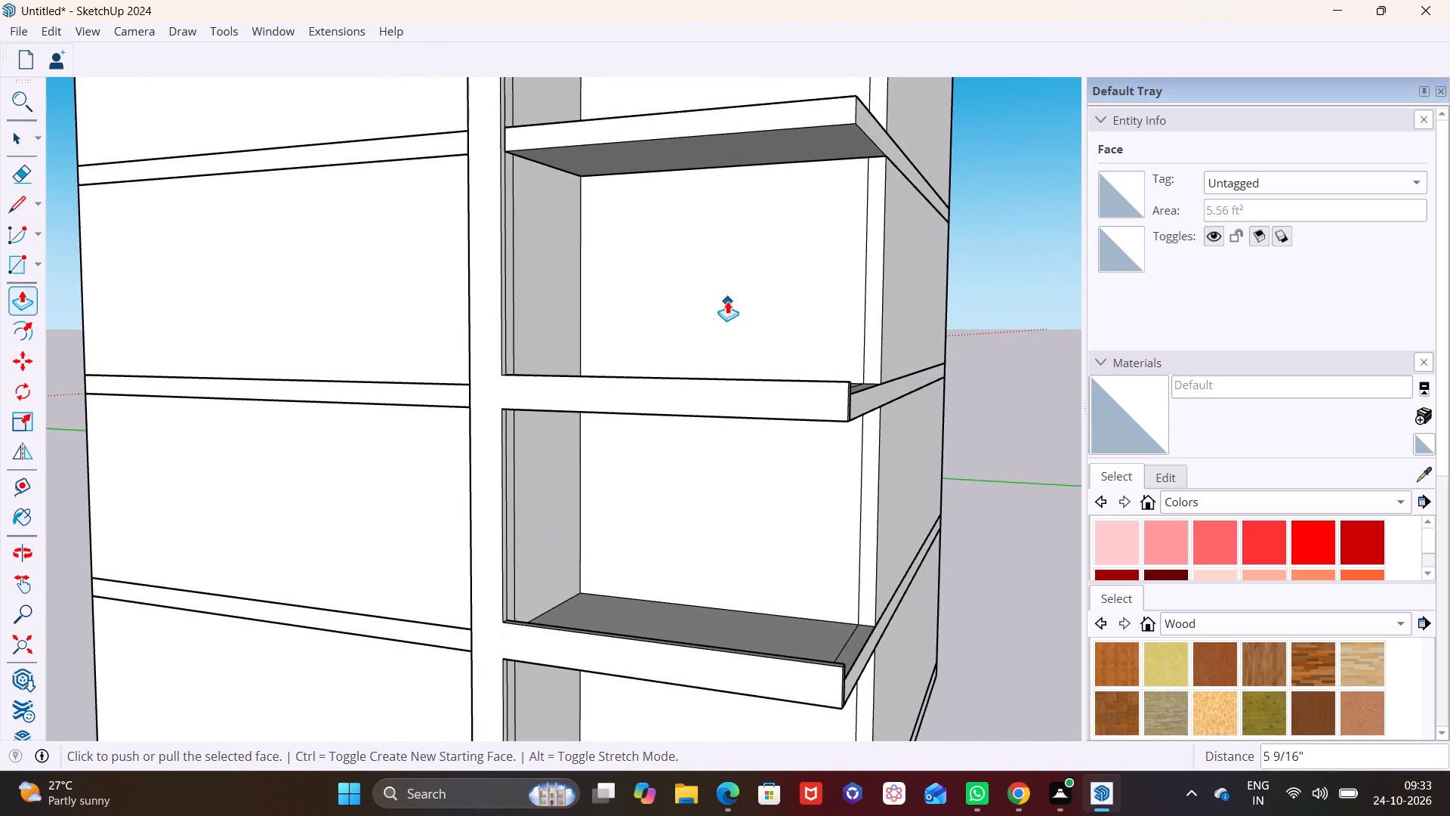
pyautogui.moveTo(712, 292); pyautogui.dragTo(526, 527, button='middle')
pyautogui.scroll(4, 512, 387)
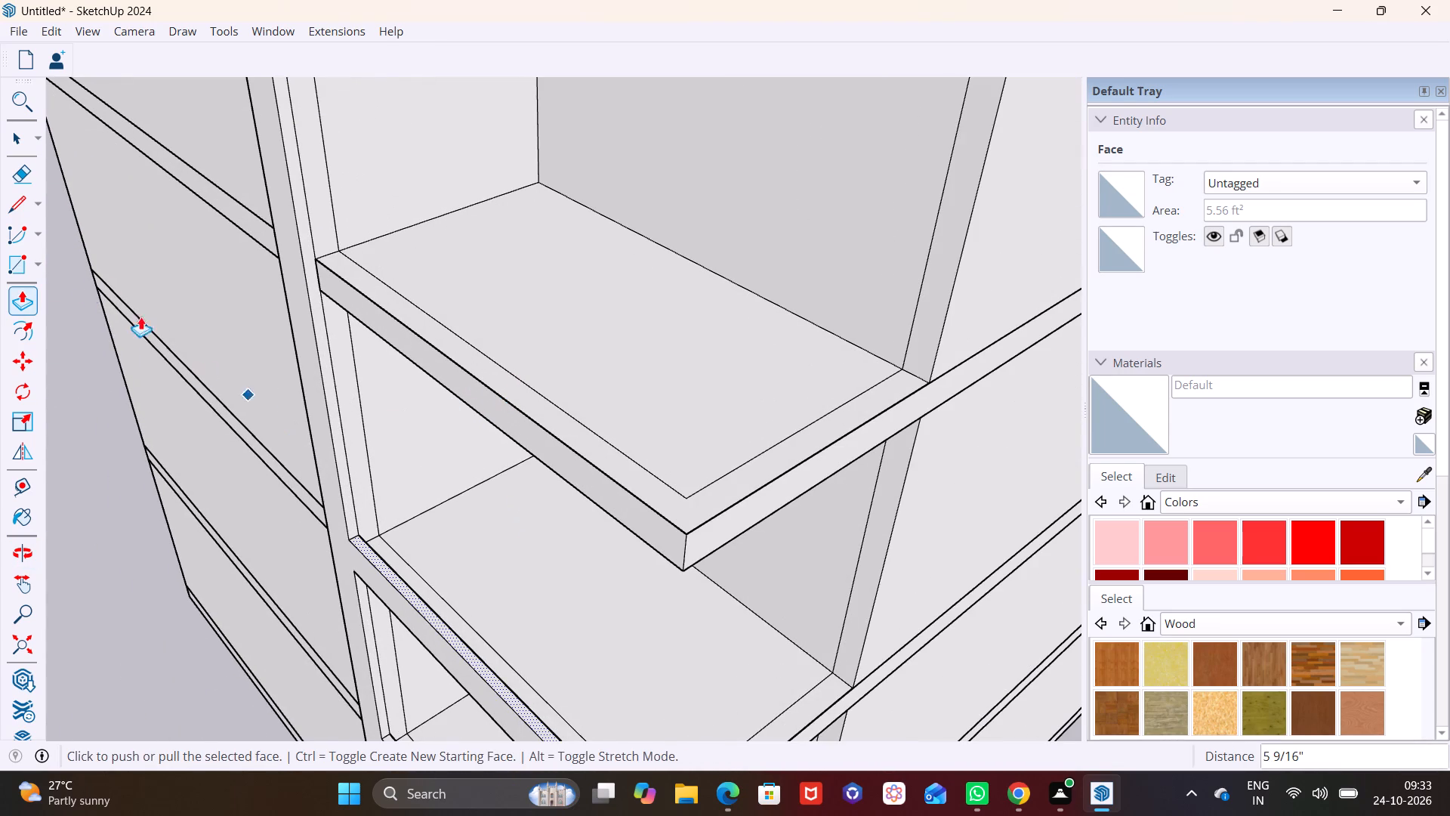
pyautogui.click(20, 199)
pyautogui.scroll(6, 366, 342)
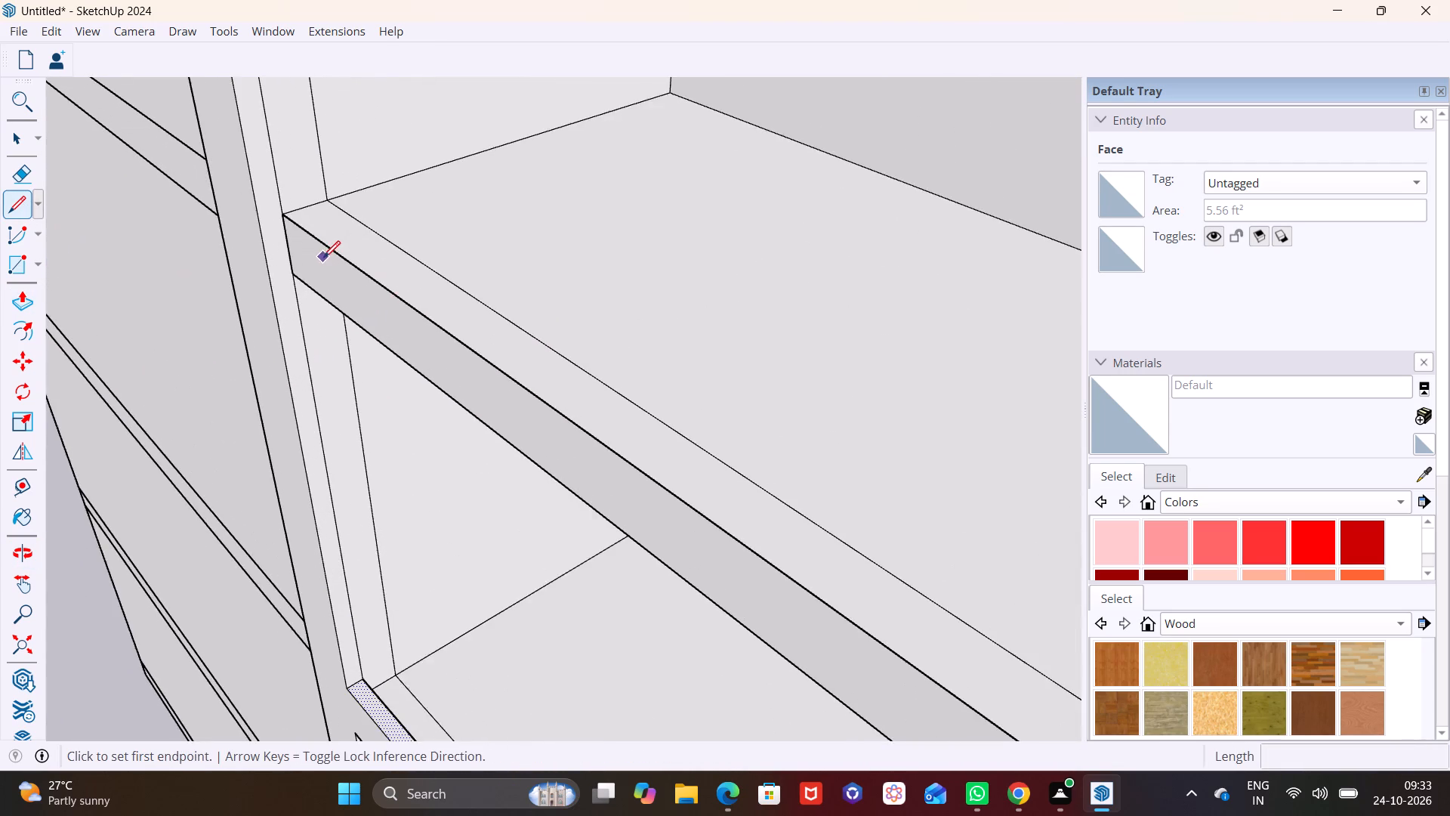
pyautogui.moveTo(283, 248); pyautogui.dragTo(203, 221, button='middle')
pyautogui.click(285, 242)
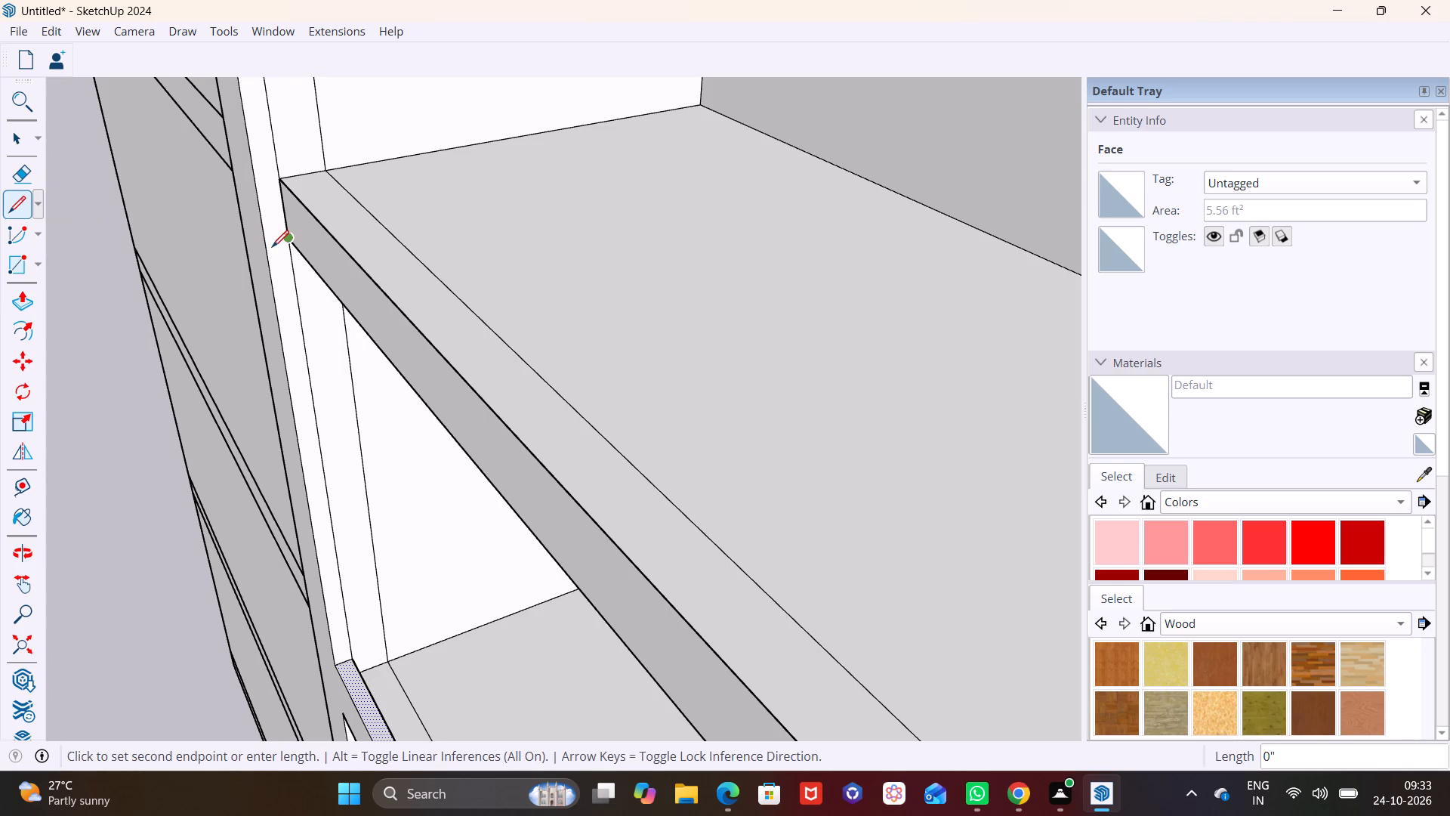
pyautogui.moveTo(272, 247); pyautogui.dragTo(308, 140, button='middle')
pyautogui.click(286, 198)
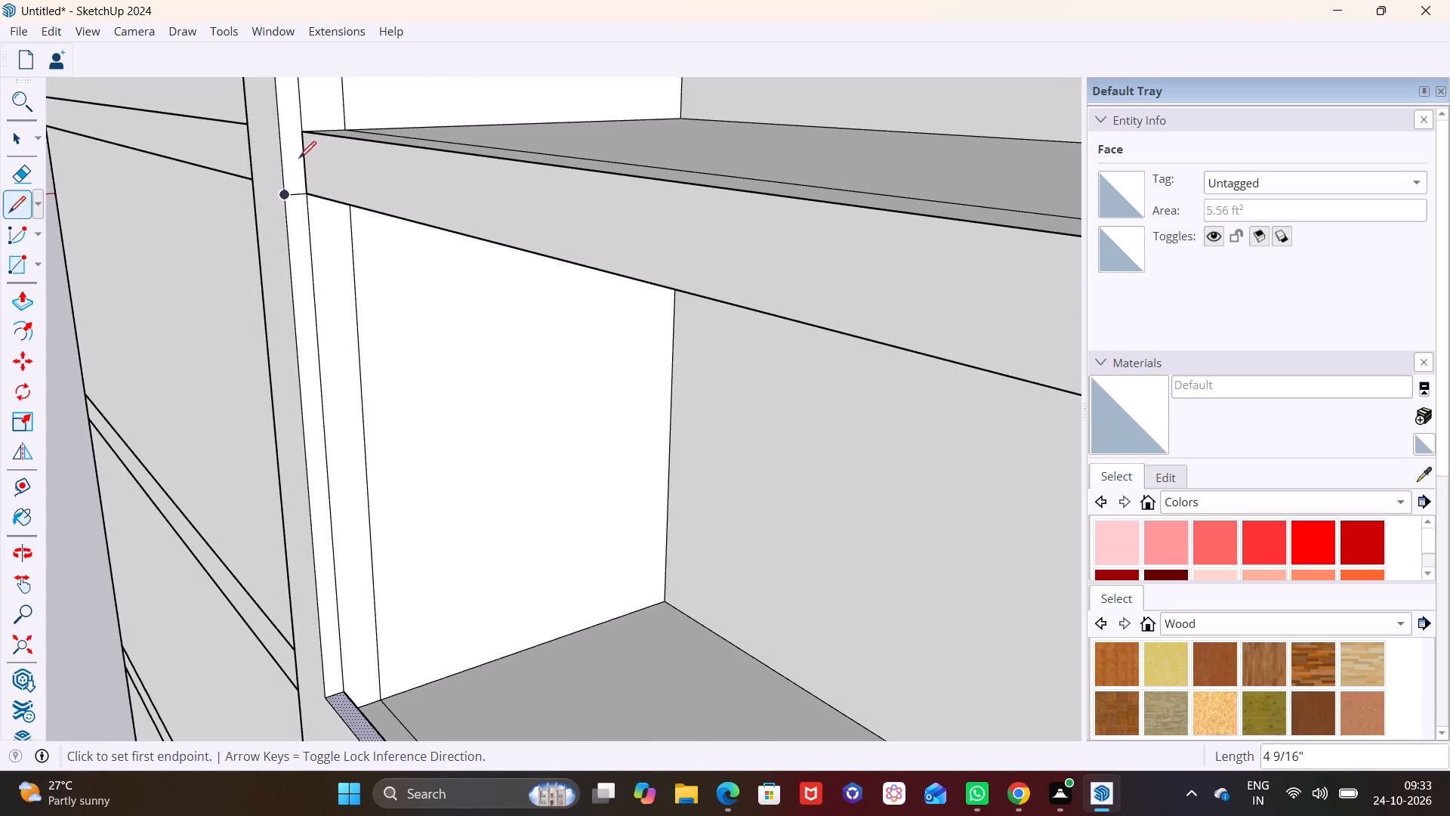
pyautogui.click(297, 135)
pyautogui.click(285, 137)
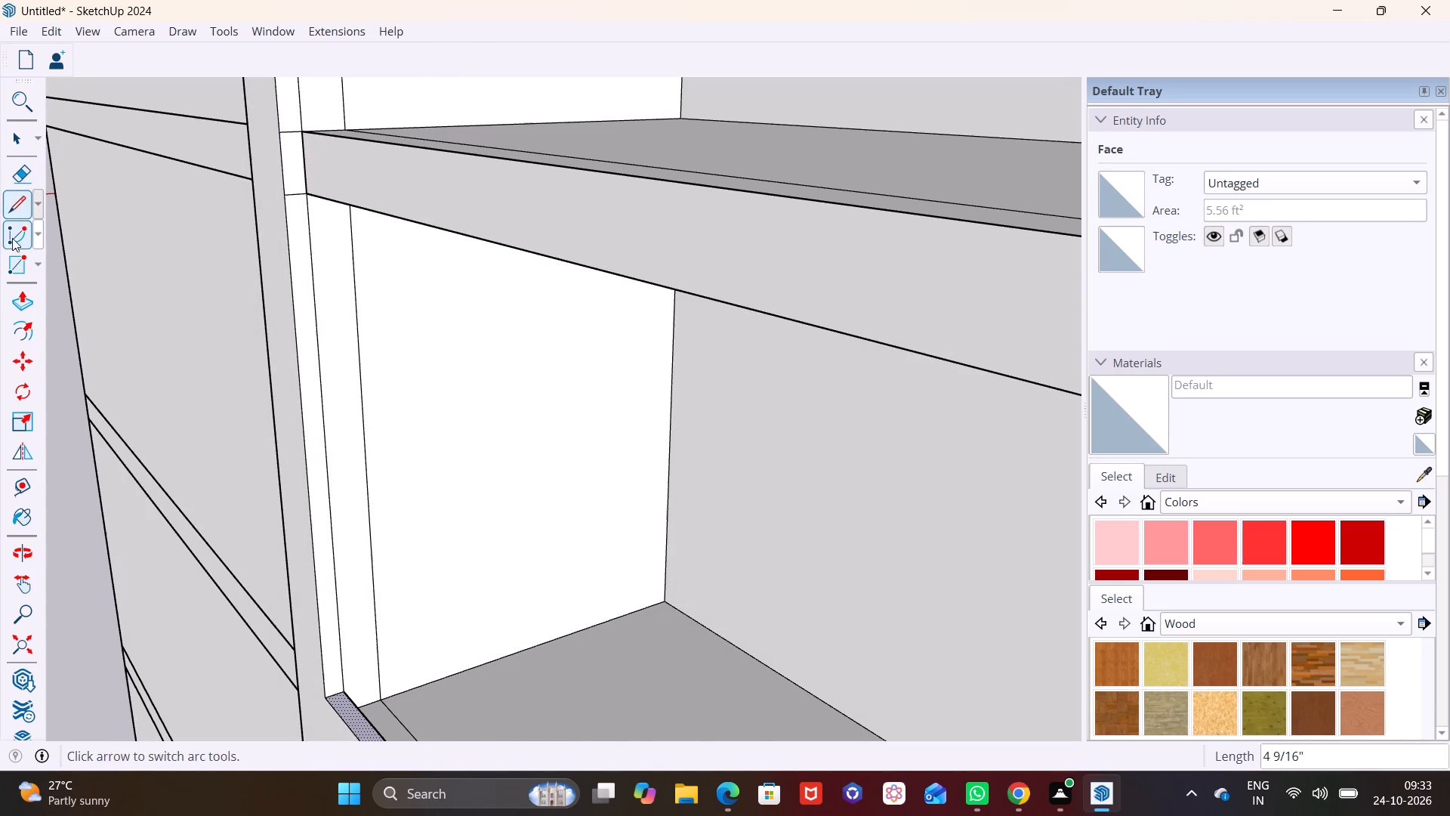
pyautogui.click(26, 209)
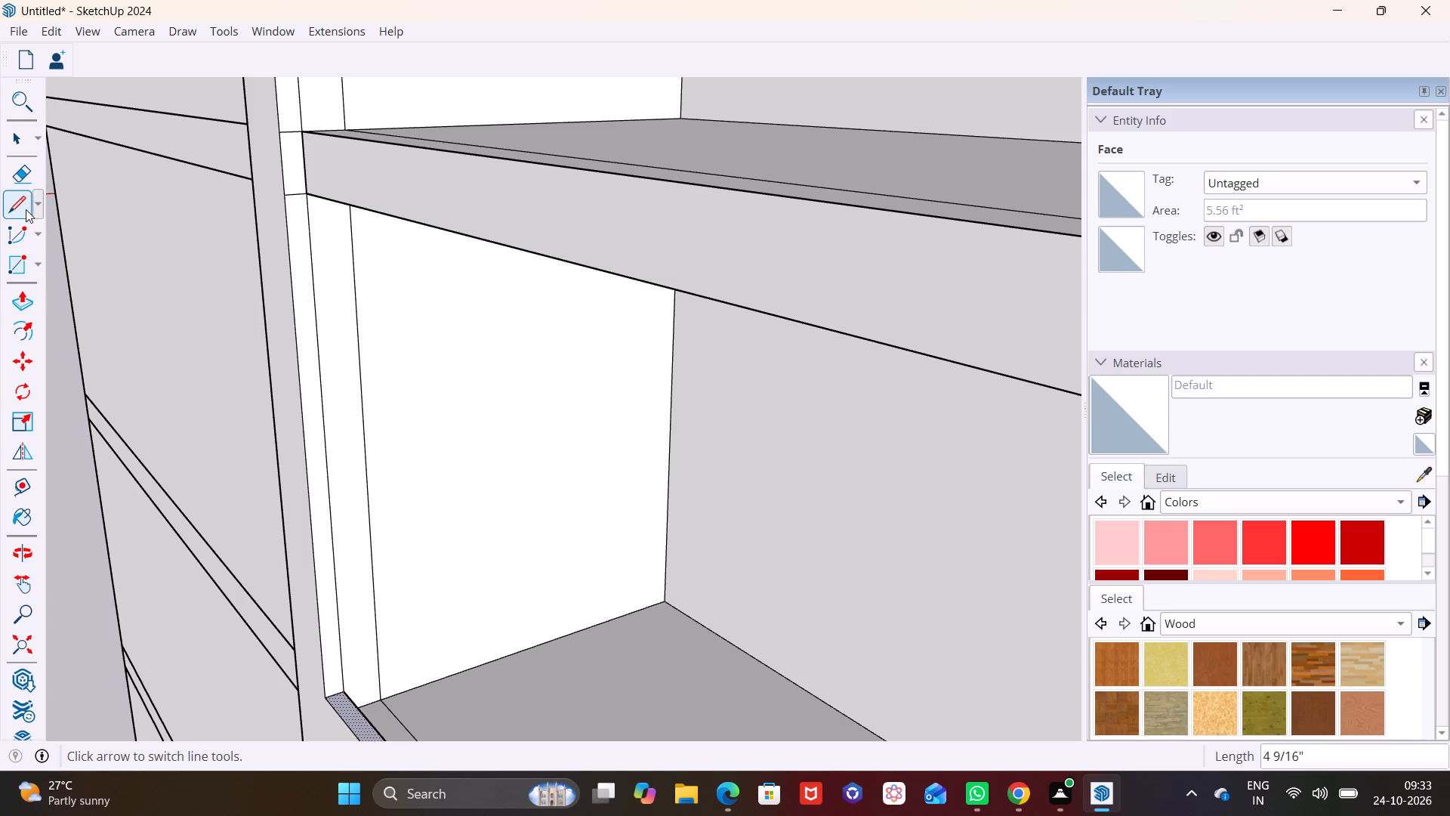
pyautogui.click(22, 147)
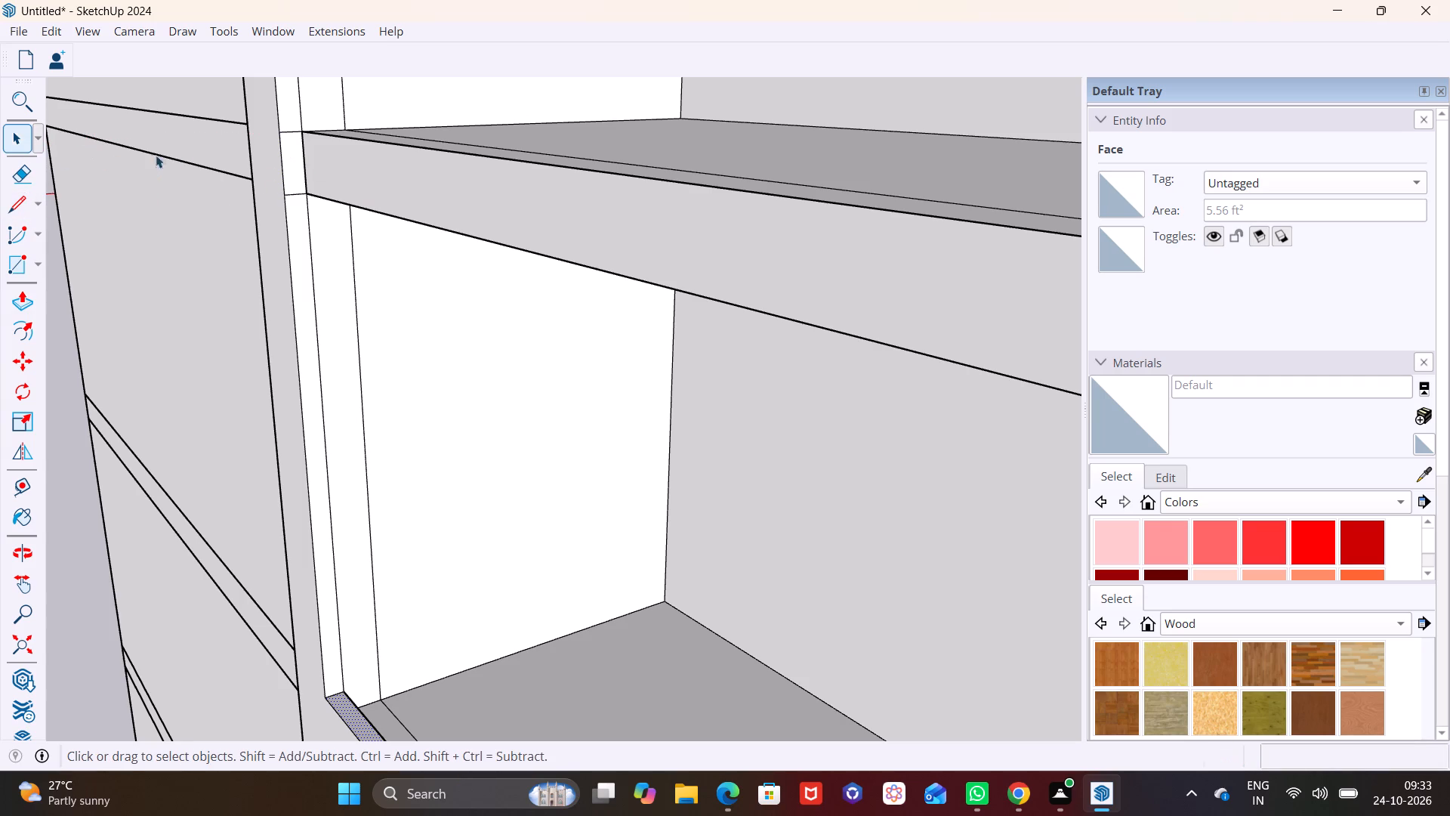
# Push/Pull the small face between the two lines 14' 7 3/8" along the fourth slab's front edge to its outer corner.
pyautogui.click(298, 169)
pyautogui.click(11, 296)
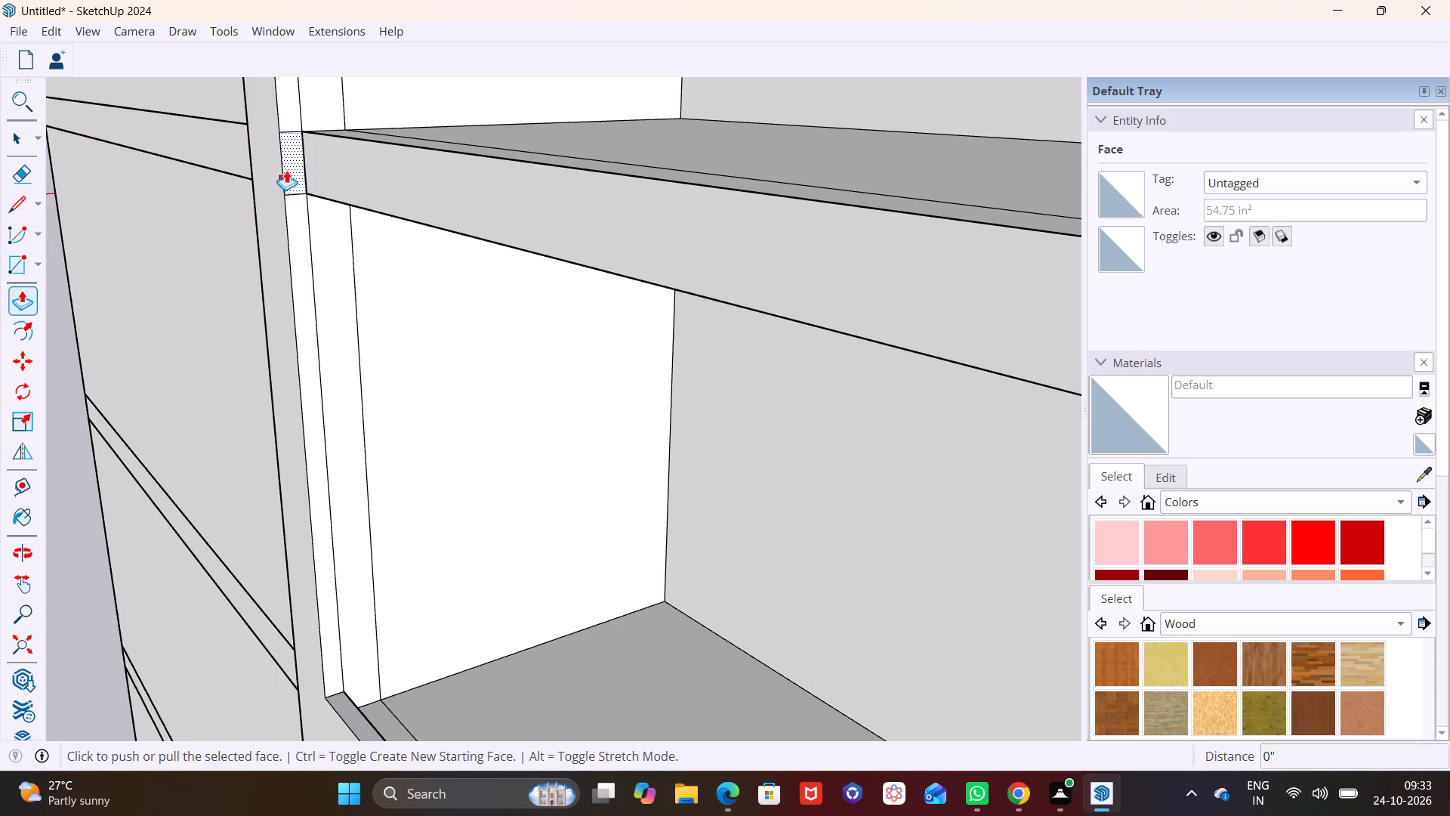
pyautogui.click(286, 168)
pyautogui.scroll(-6, 423, 228)
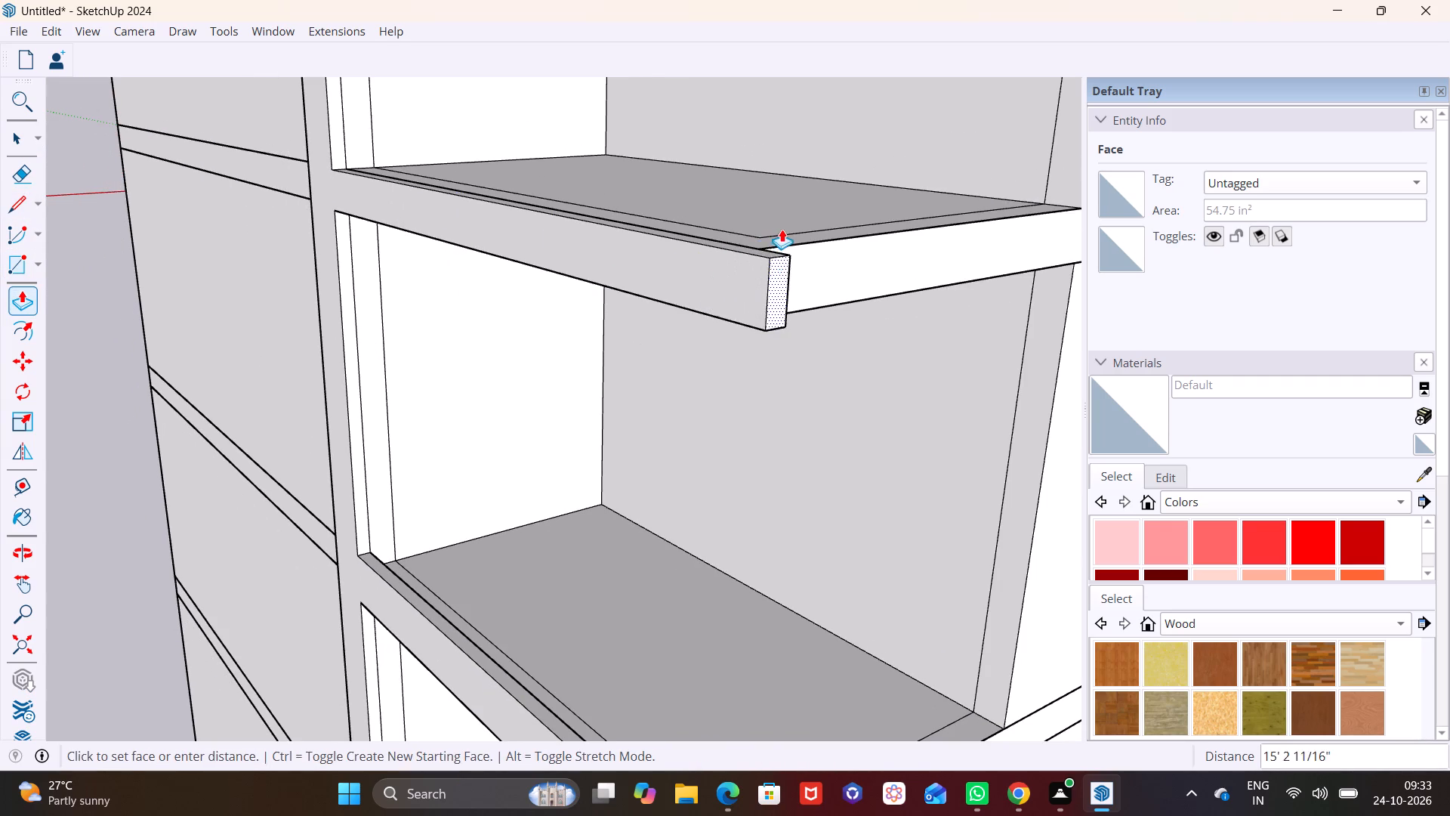
pyautogui.click(782, 253)
# Push/Pull the top face of the fourth slab's front edge band up by 6".
pyautogui.moveTo(591, 225); pyautogui.dragTo(516, 332, button='middle')
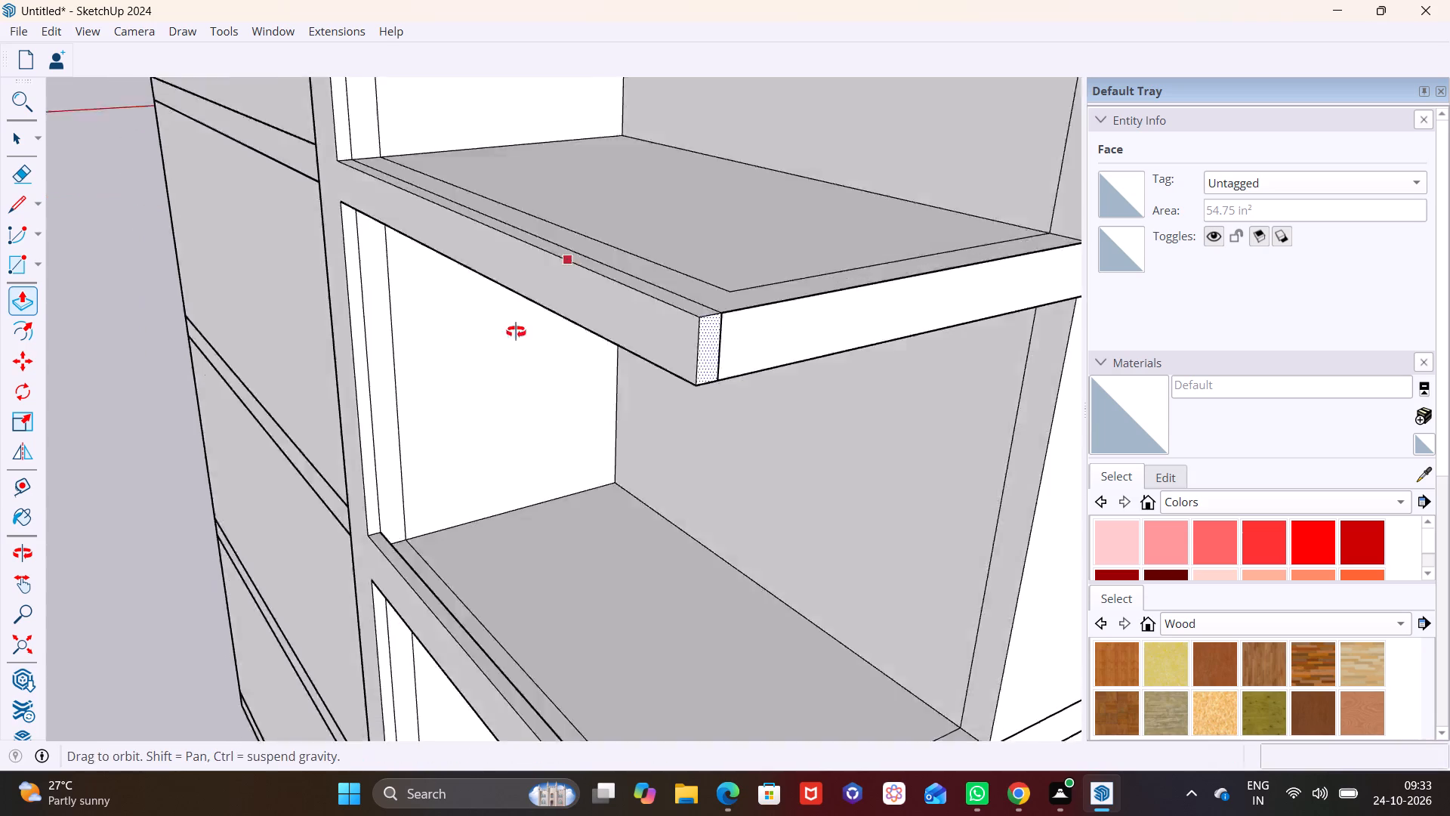
pyautogui.moveTo(516, 332); pyautogui.dragTo(458, 428, button='middle')
pyautogui.scroll(-2, 456, 358)
pyautogui.moveTo(495, 436); pyautogui.dragTo(644, 434, button='middle')
pyautogui.scroll(3, 481, 372)
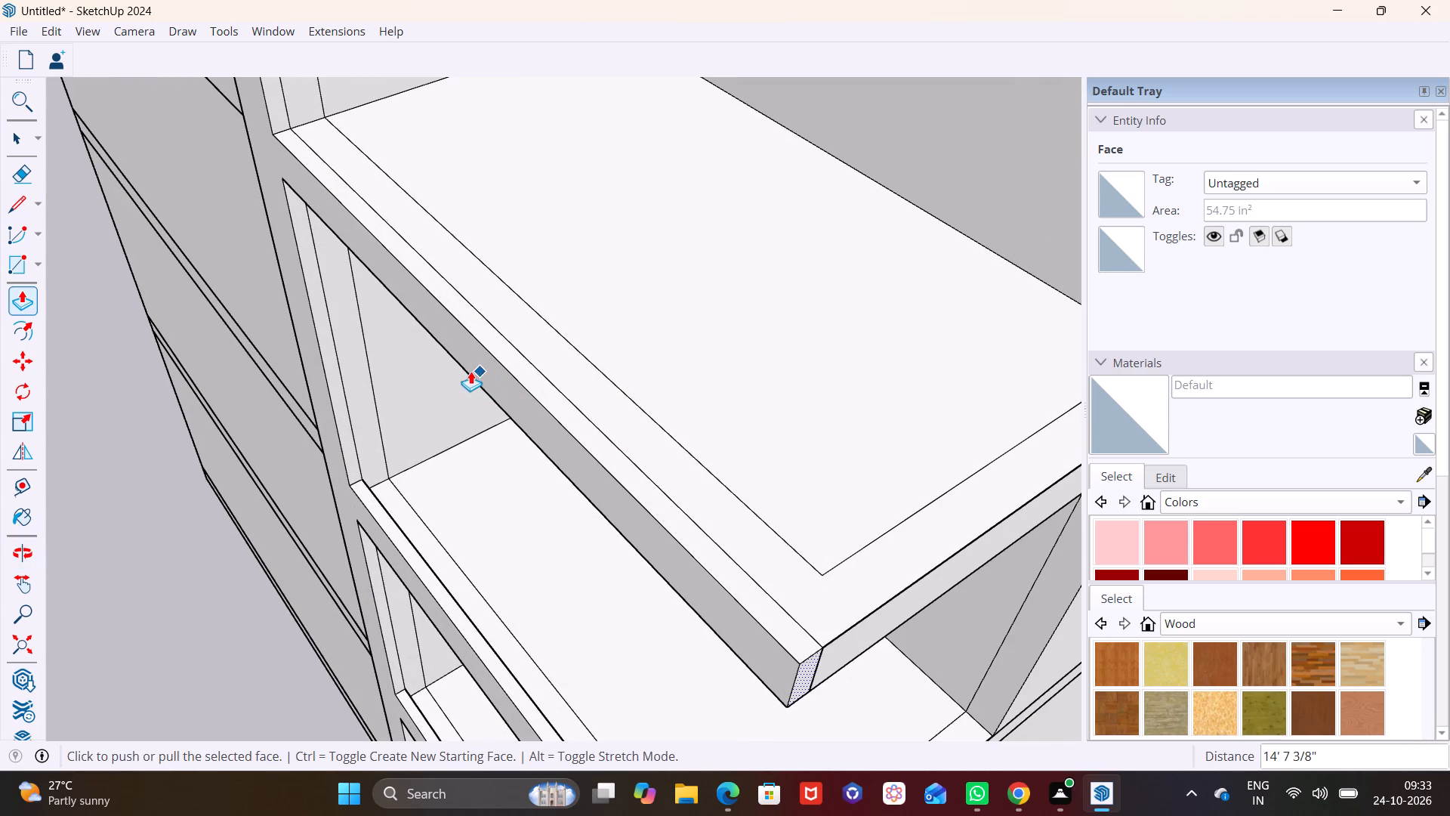
pyautogui.click(24, 136)
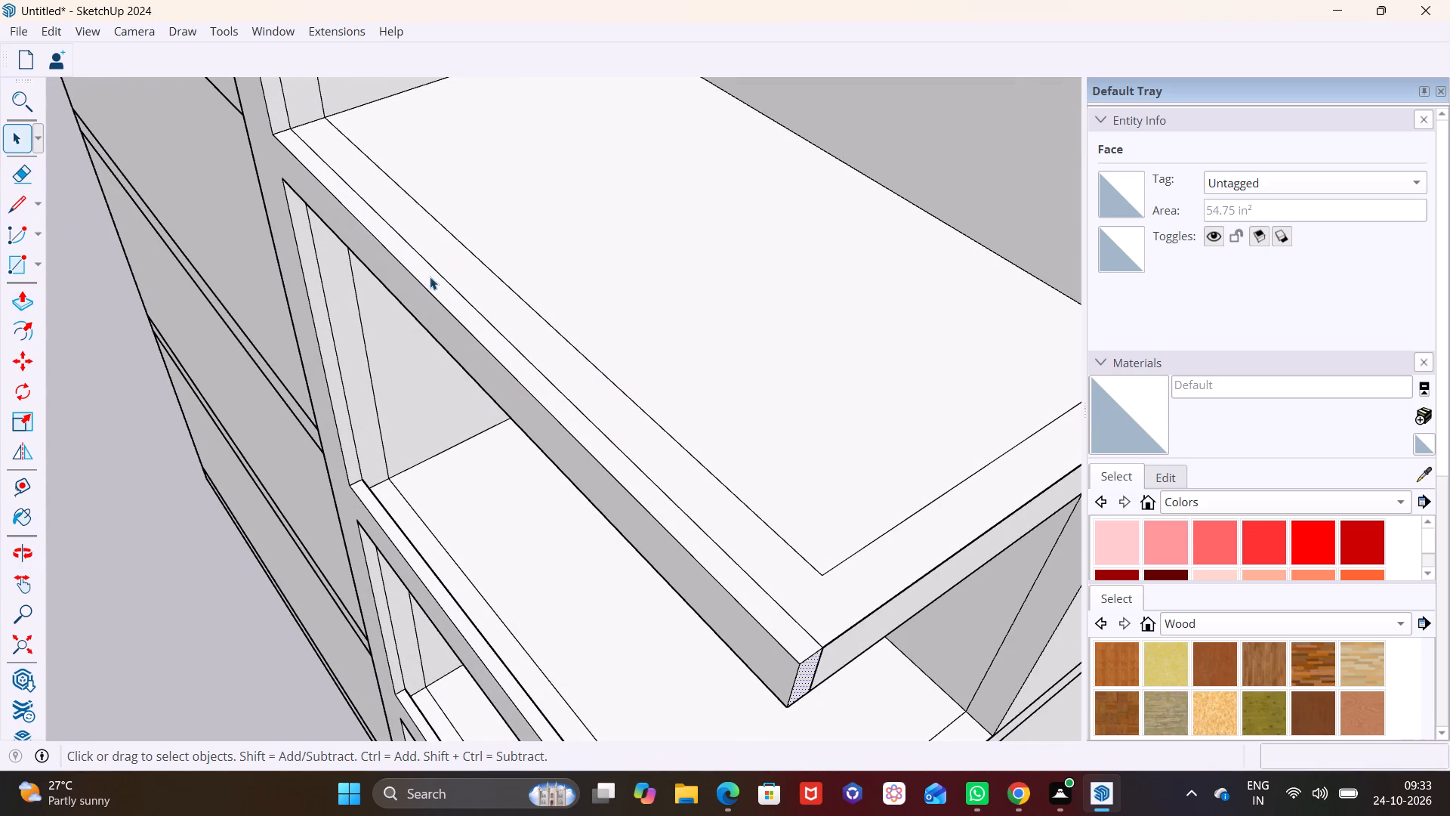
pyautogui.click(430, 277)
pyautogui.click(22, 298)
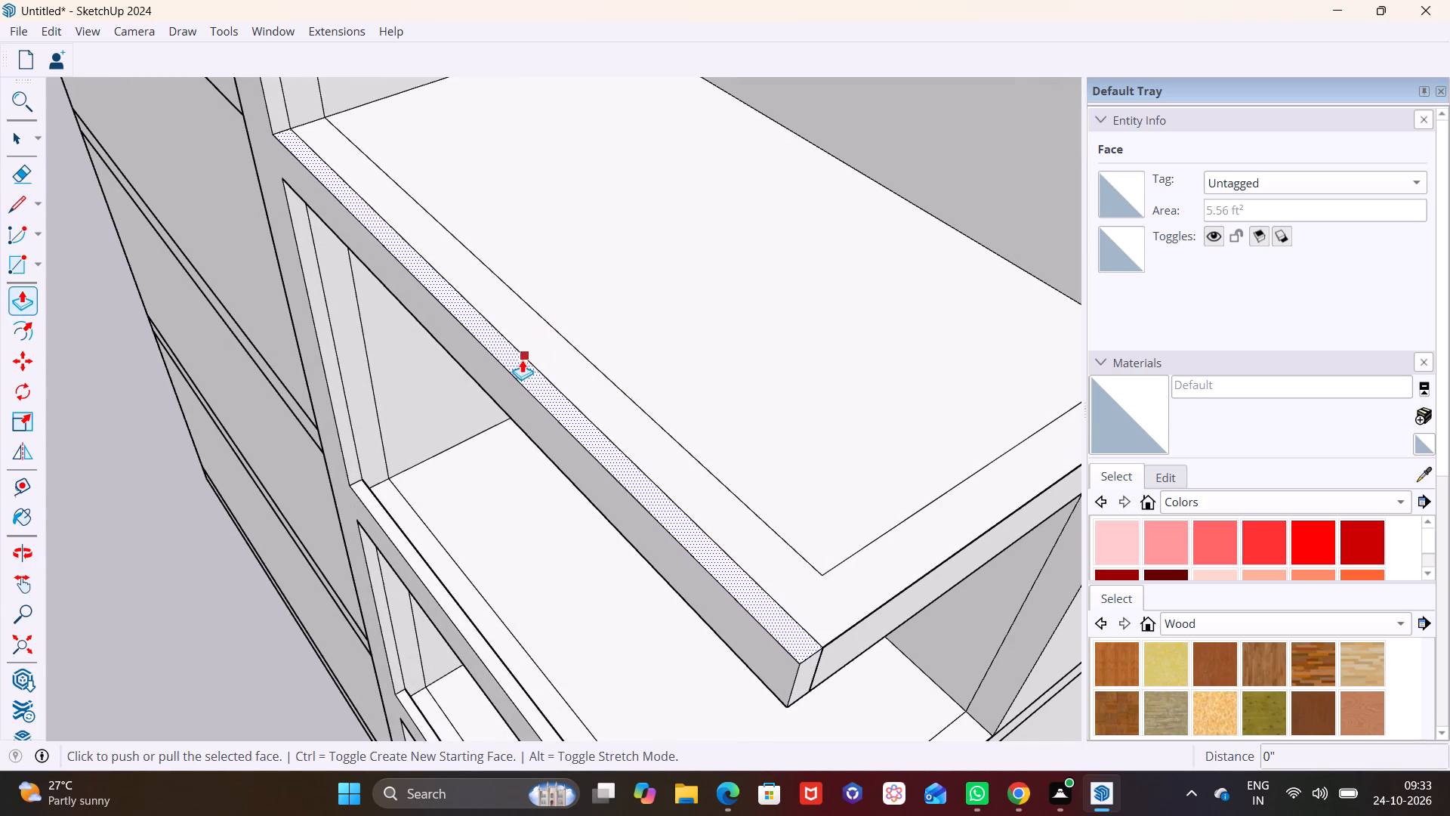
pyautogui.click(518, 363)
pyautogui.click(524, 338)
# Examine the slab-edge bands around the building's open corner from the front, the side, above and below.
pyautogui.scroll(-4, 362, 445)
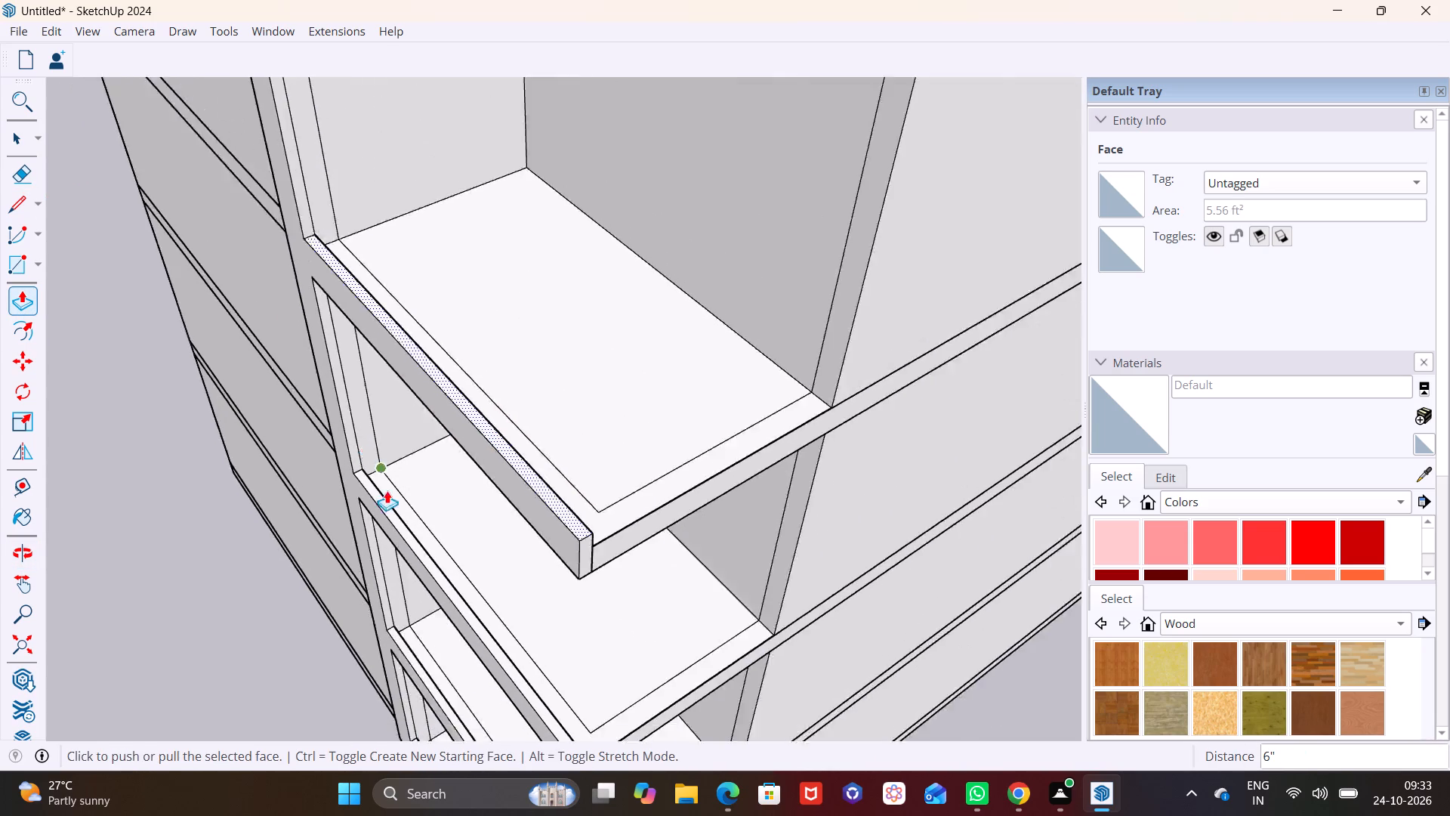
pyautogui.moveTo(393, 484); pyautogui.dragTo(714, 307, button='middle')
pyautogui.scroll(-2, 714, 307)
pyautogui.moveTo(717, 394); pyautogui.dragTo(751, 243, button='middle')
pyautogui.scroll(-1, 732, 354)
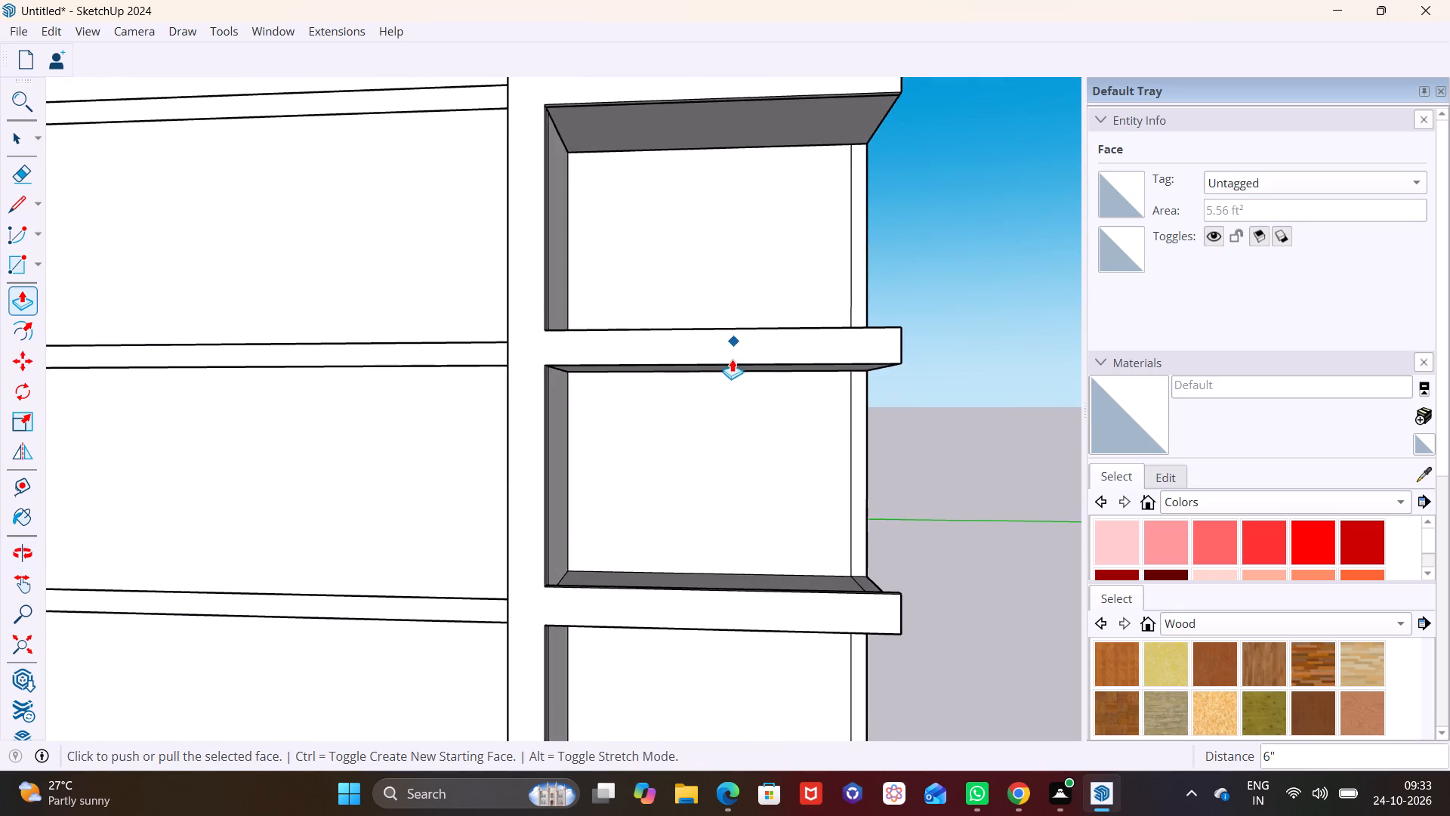
pyautogui.scroll(-6, 732, 359)
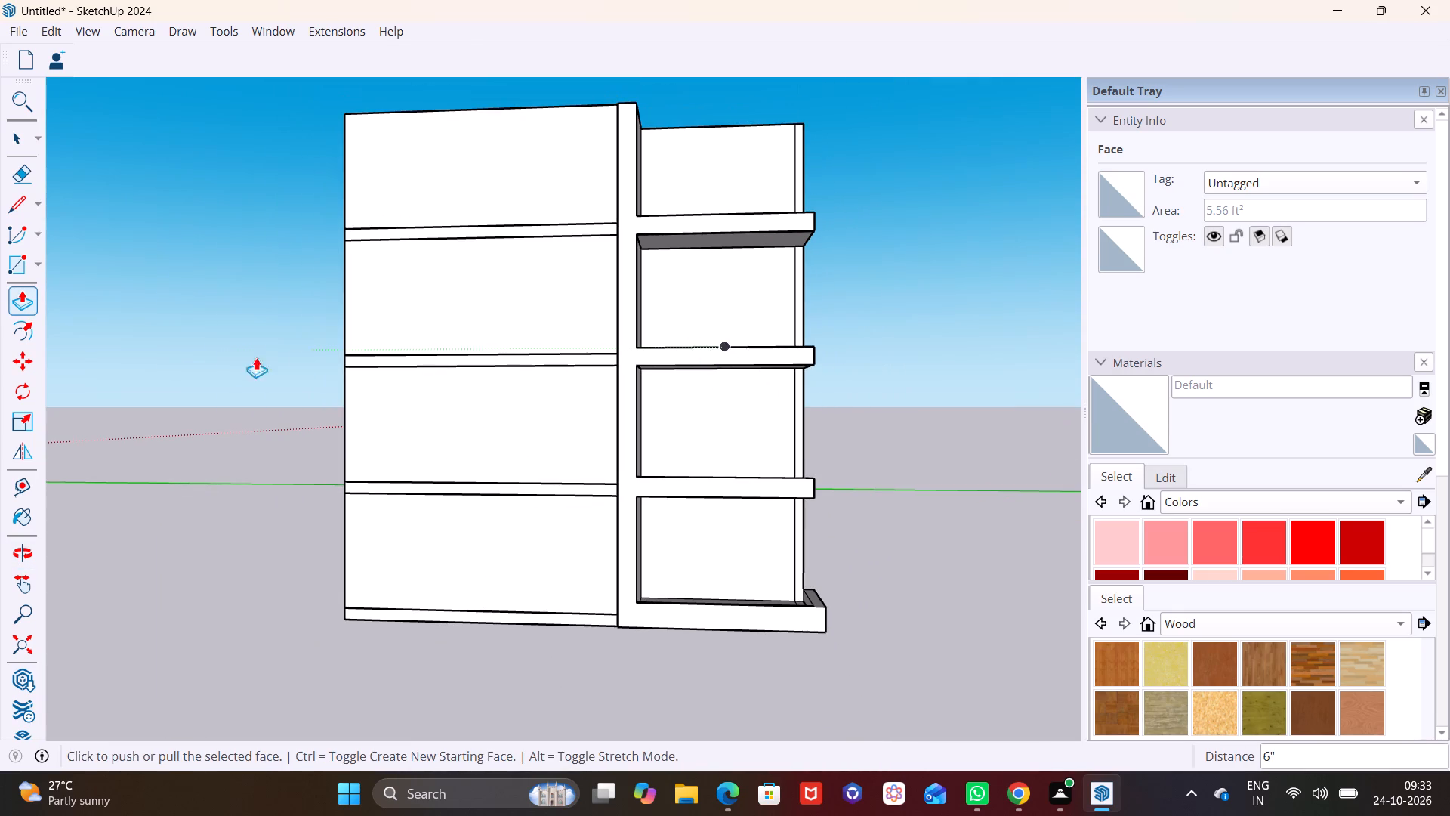
pyautogui.click(22, 134)
pyautogui.moveTo(703, 289); pyautogui.dragTo(645, 287, button='middle')
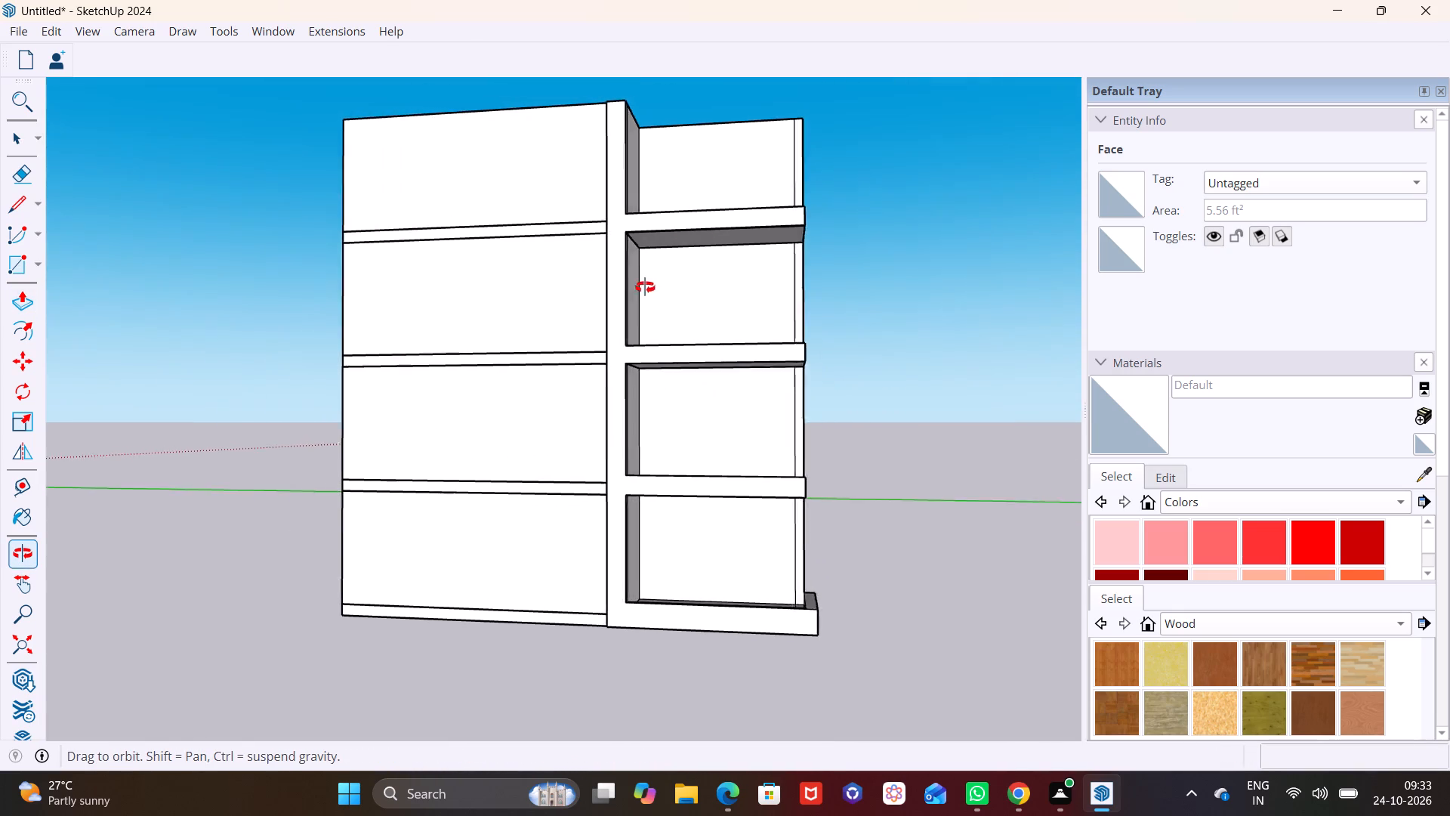
pyautogui.moveTo(645, 287); pyautogui.dragTo(381, 403, button='middle')
pyautogui.scroll(4, 628, 363)
pyautogui.scroll(1, 681, 422)
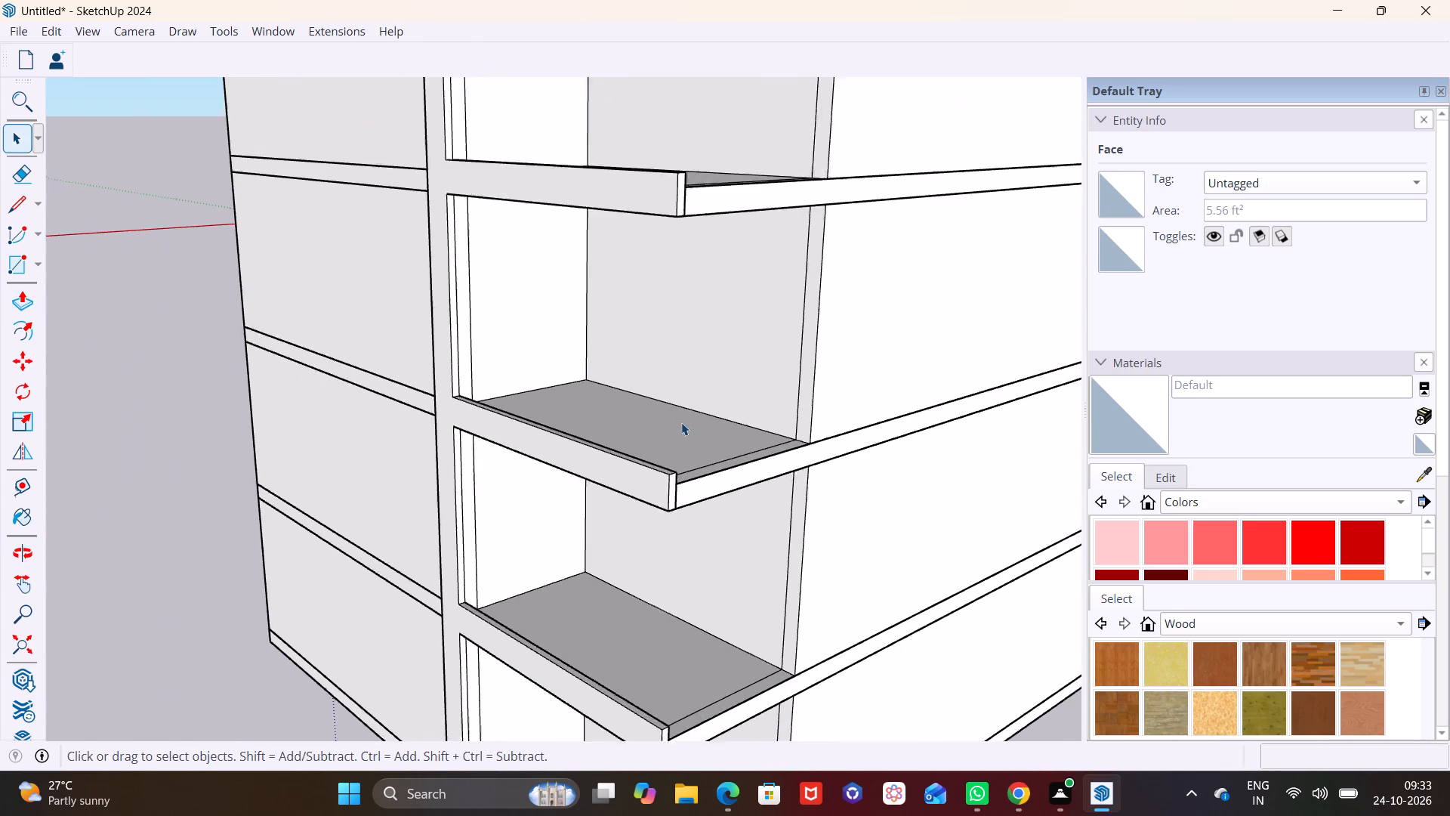
pyautogui.scroll(3, 681, 422)
pyautogui.moveTo(693, 446); pyautogui.dragTo(399, 465, button='middle')
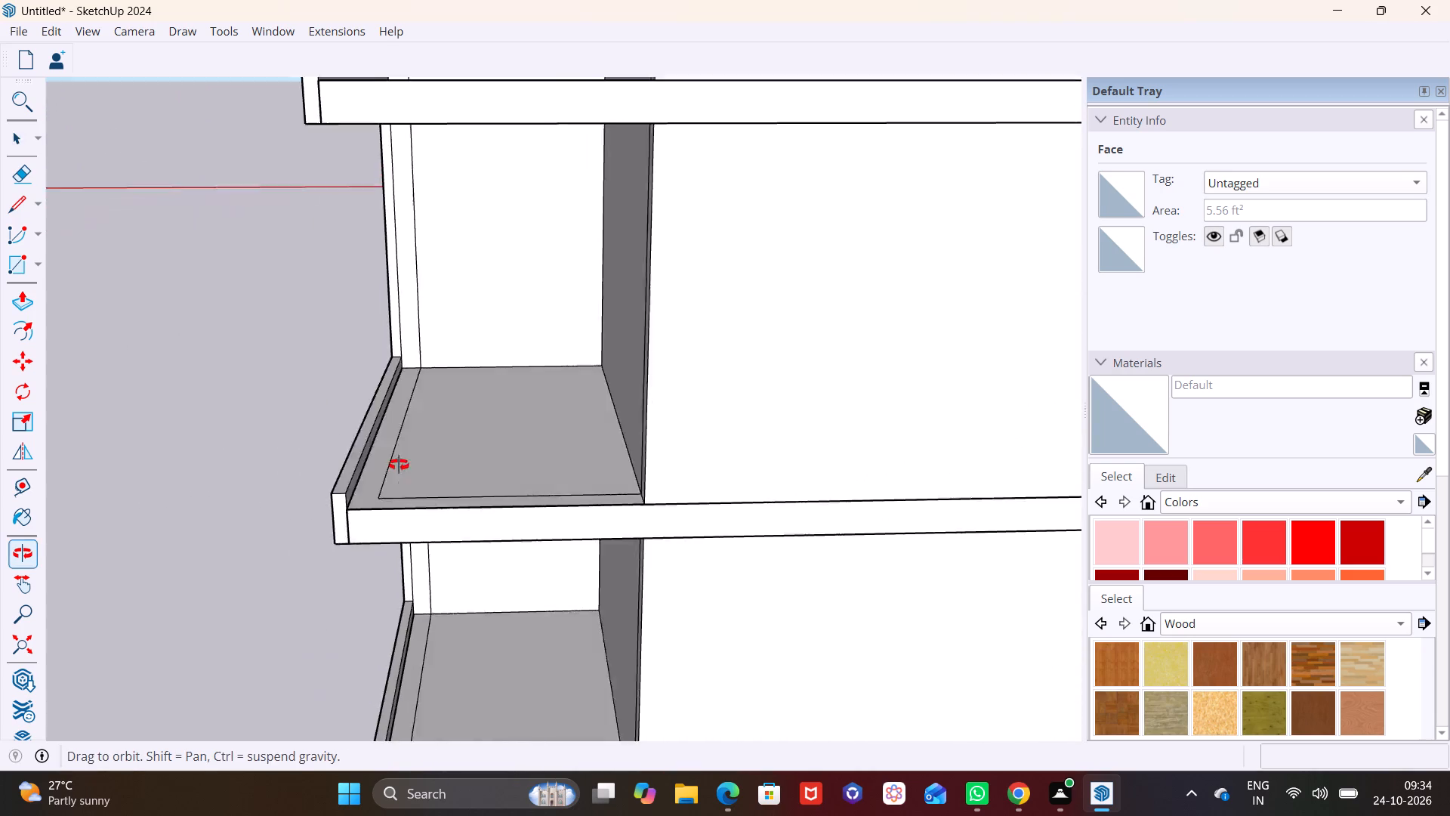
pyautogui.moveTo(399, 465); pyautogui.dragTo(396, 465, button='middle')
pyautogui.scroll(-6, 395, 468)
pyautogui.moveTo(384, 518); pyautogui.dragTo(472, 545, button='middle')
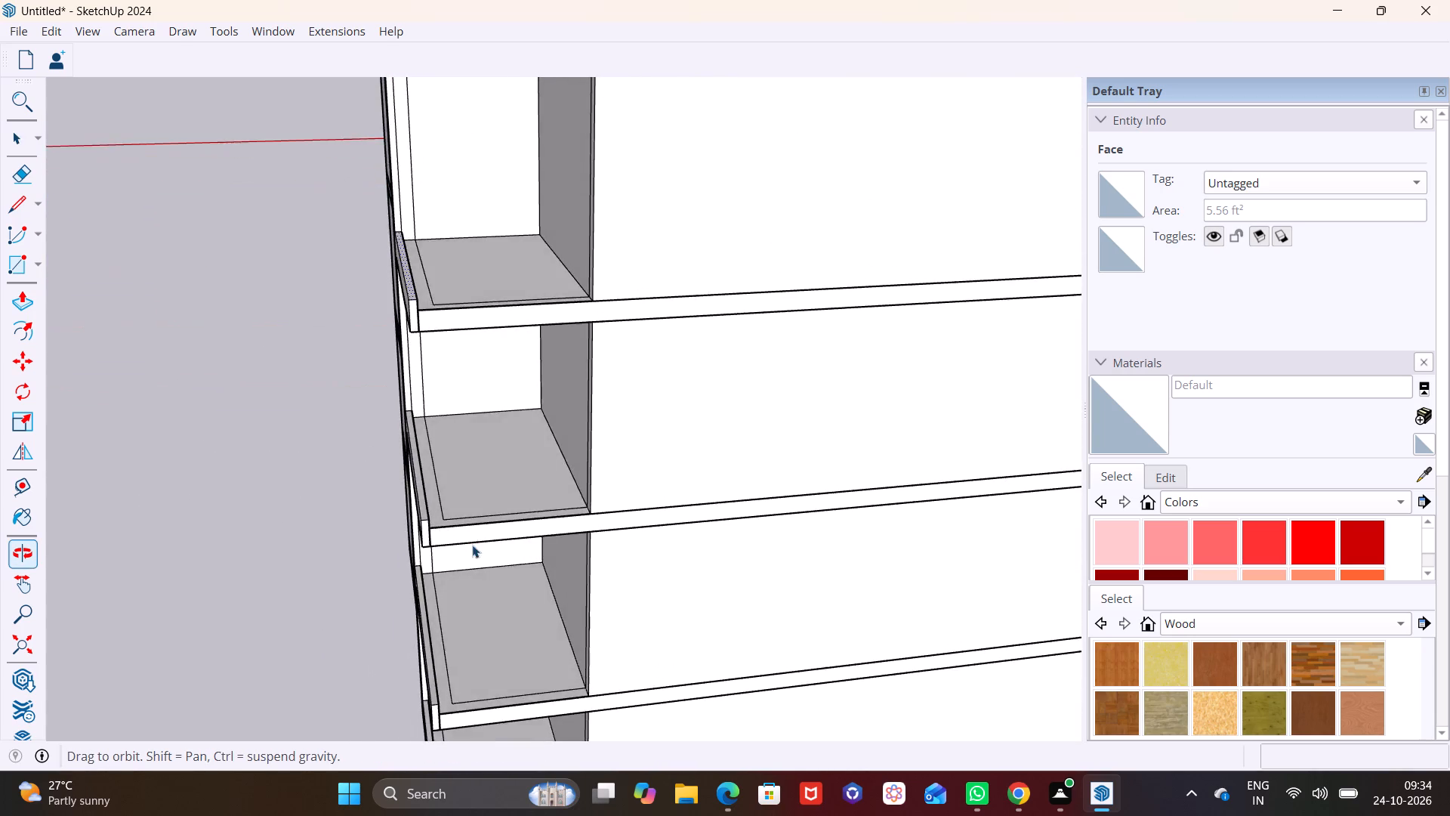
pyautogui.scroll(-8, 472, 545)
pyautogui.moveTo(578, 583); pyautogui.dragTo(867, 456, button='middle')
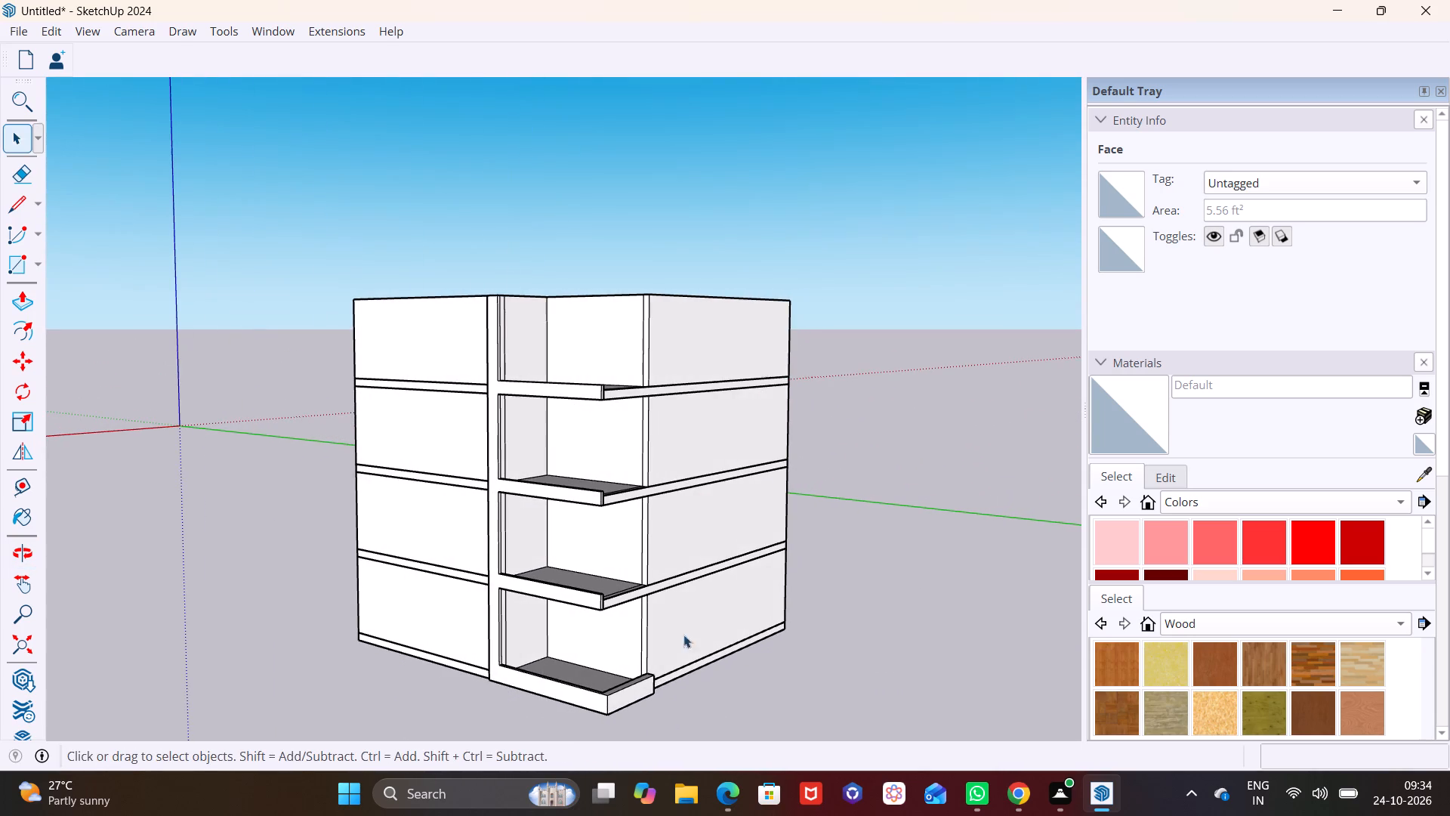
pyautogui.moveTo(663, 624); pyautogui.dragTo(540, 454, button='middle')
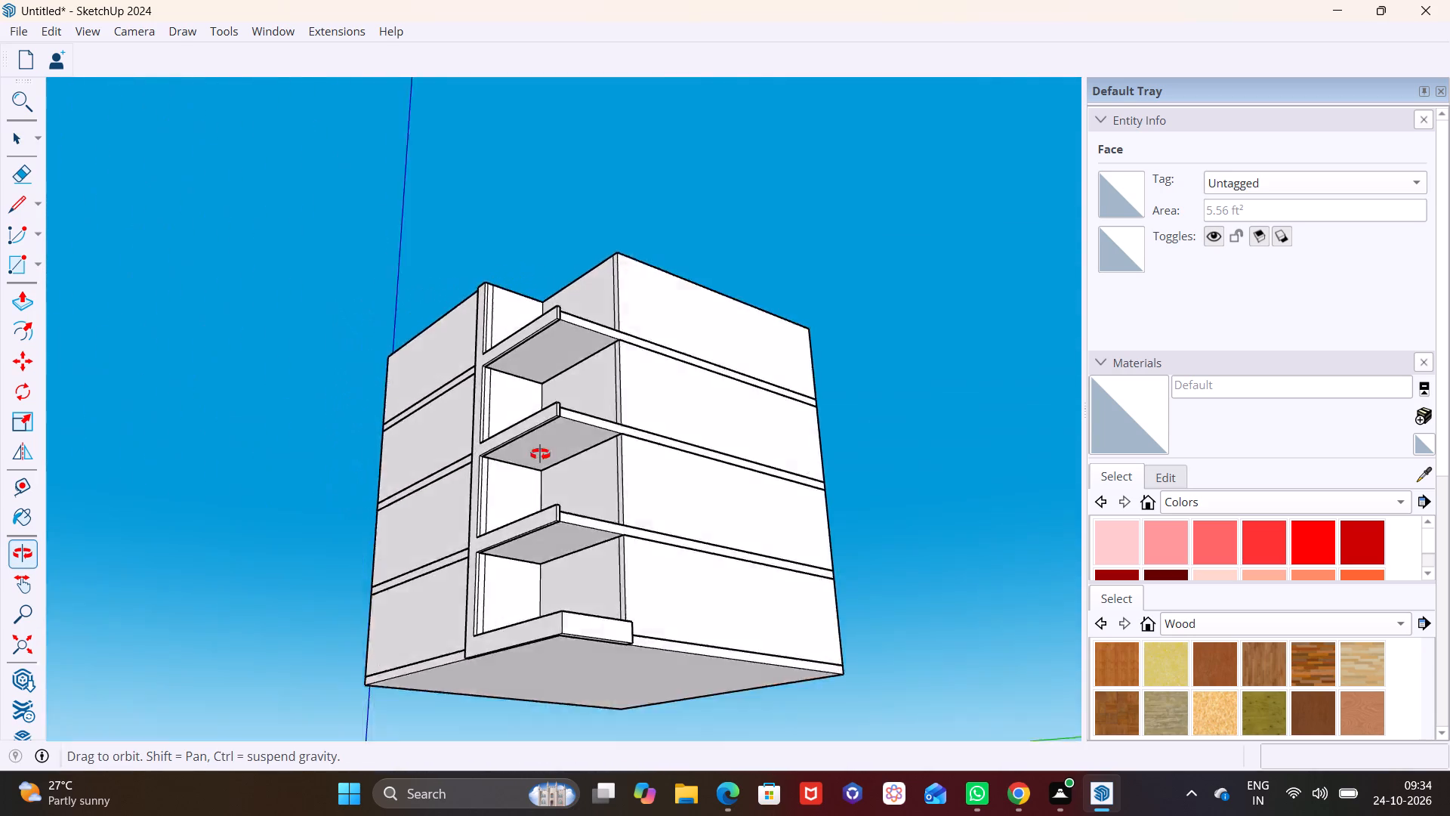
pyautogui.moveTo(540, 454); pyautogui.dragTo(462, 561, button='middle')
# Push/Pull the end face of the second slab's front edge band outward past the slab corner by about 10 1/16".
pyautogui.scroll(7, 511, 565)
pyautogui.moveTo(575, 584); pyautogui.dragTo(289, 624, button='middle')
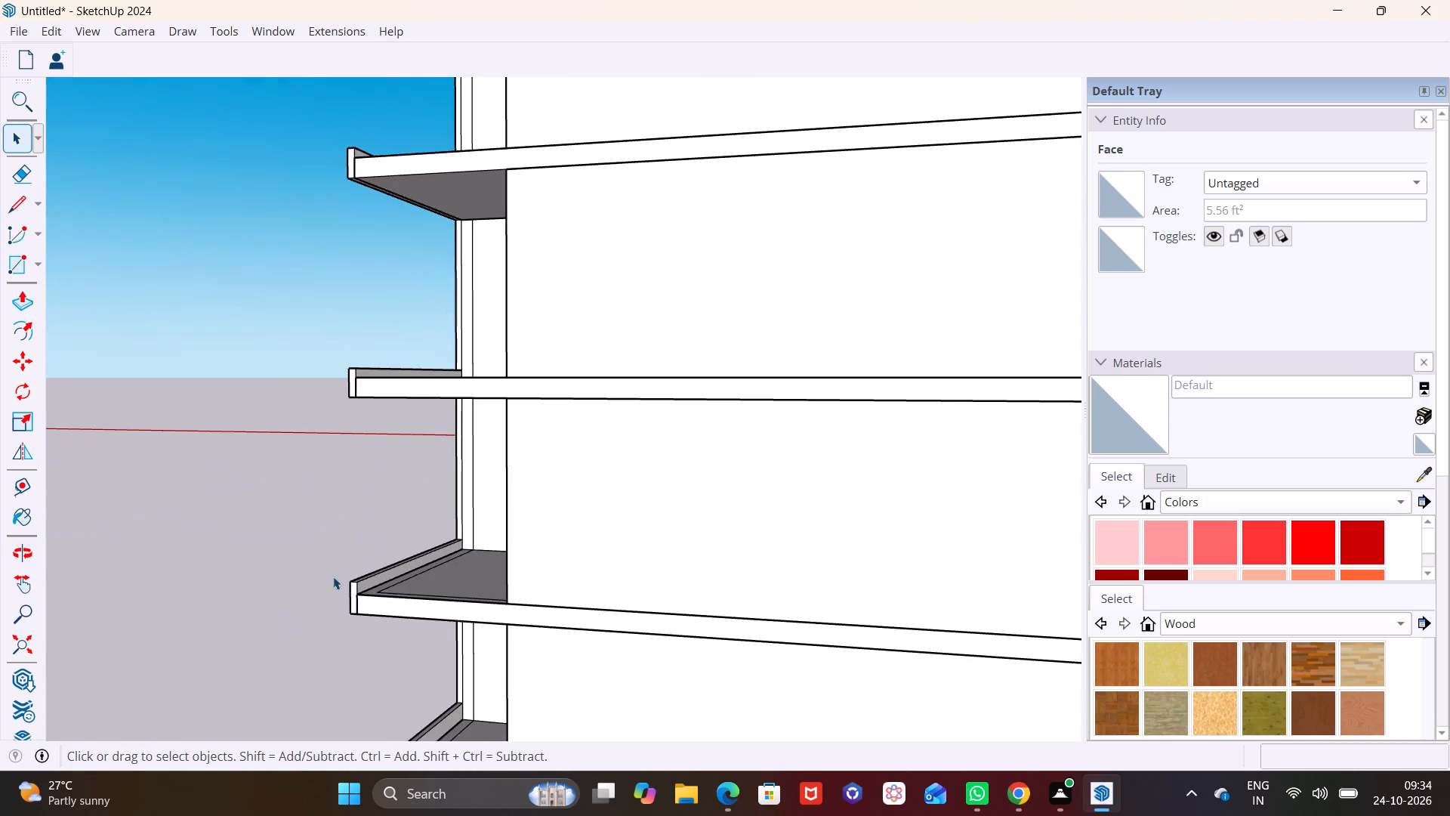
pyautogui.scroll(3, 333, 576)
pyautogui.moveTo(384, 598); pyautogui.dragTo(300, 610, button='middle')
pyautogui.scroll(5, 307, 606)
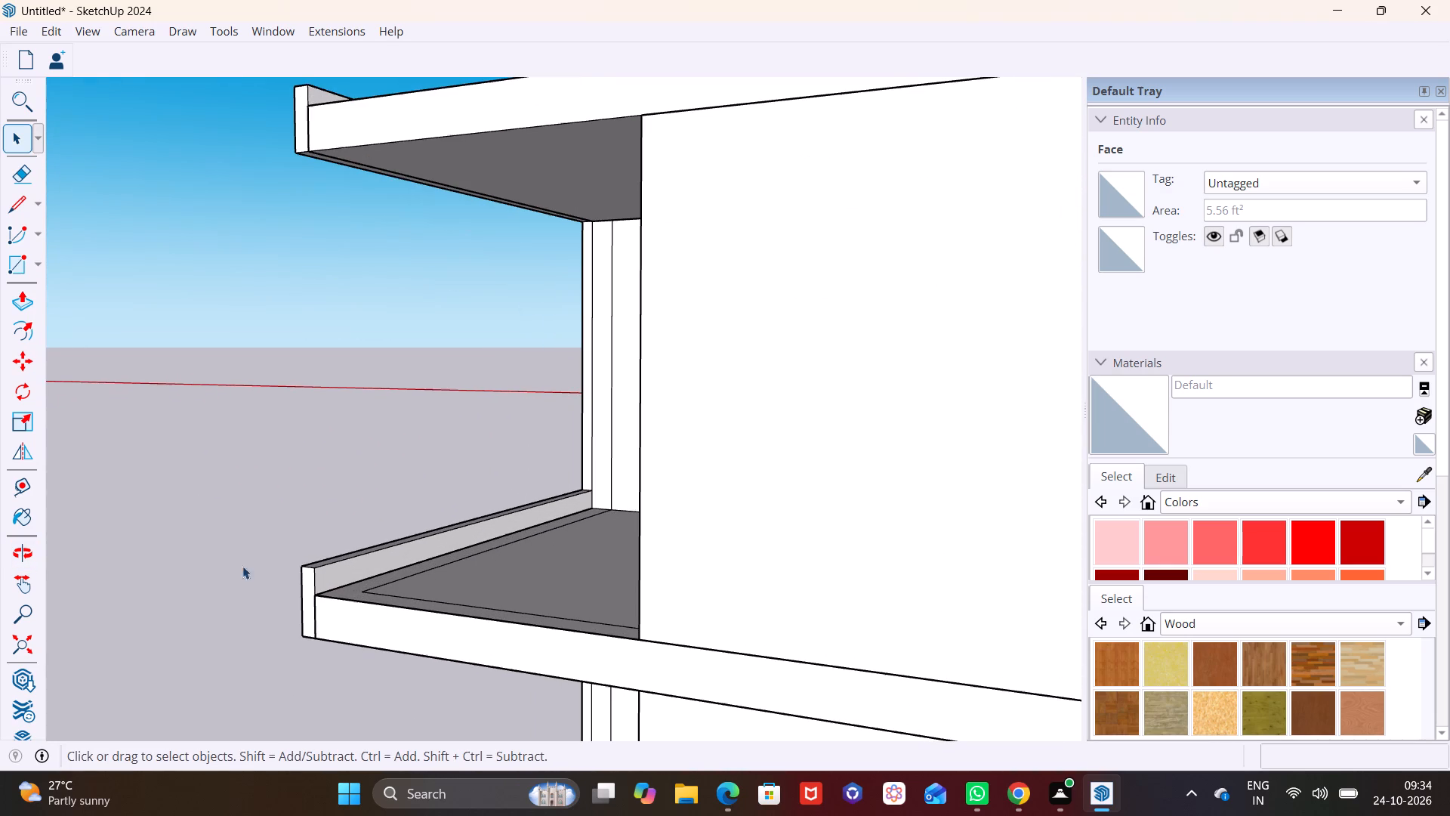
pyautogui.click(14, 144)
pyautogui.click(308, 615)
pyautogui.click(20, 305)
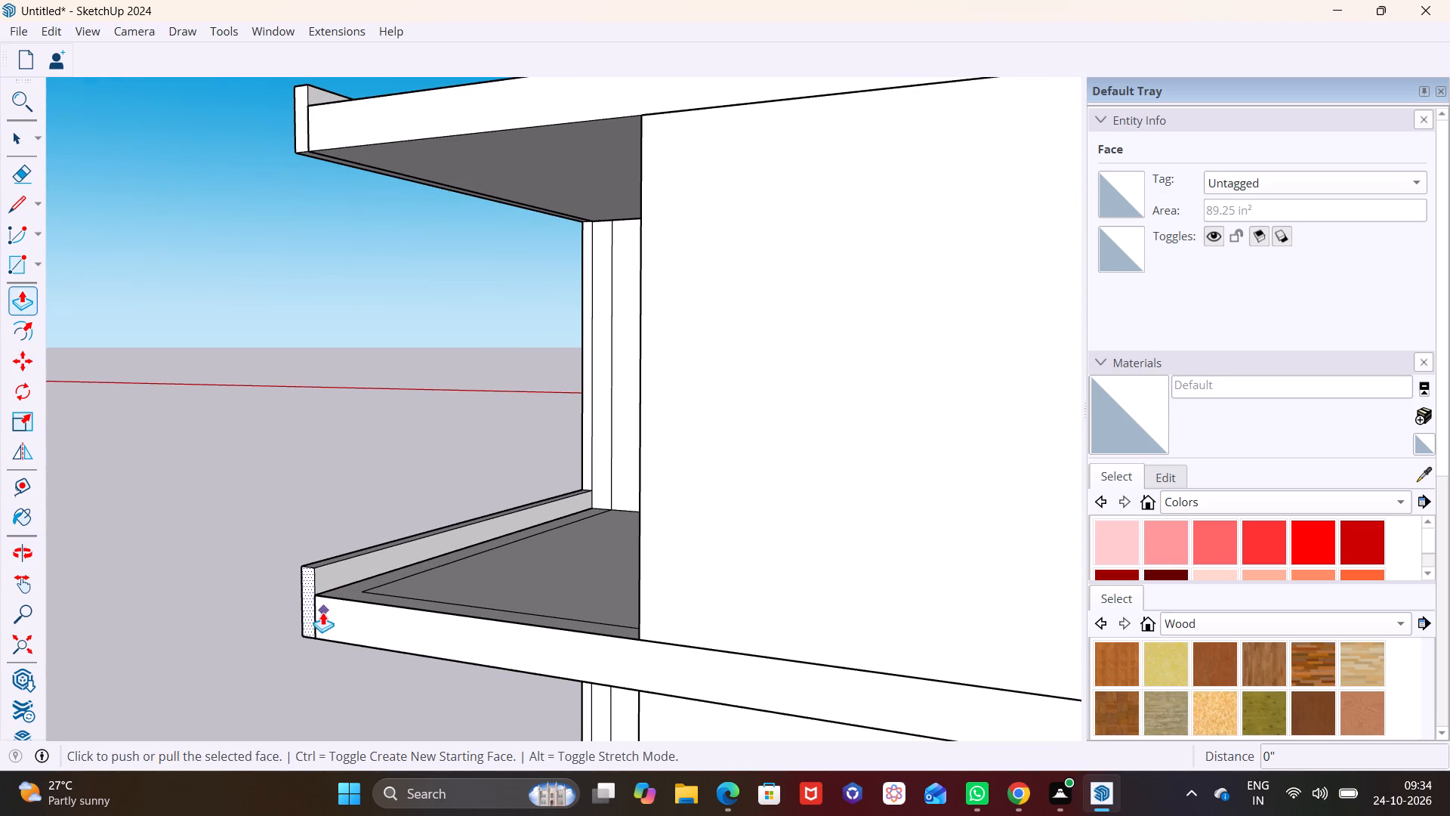
pyautogui.click(308, 608)
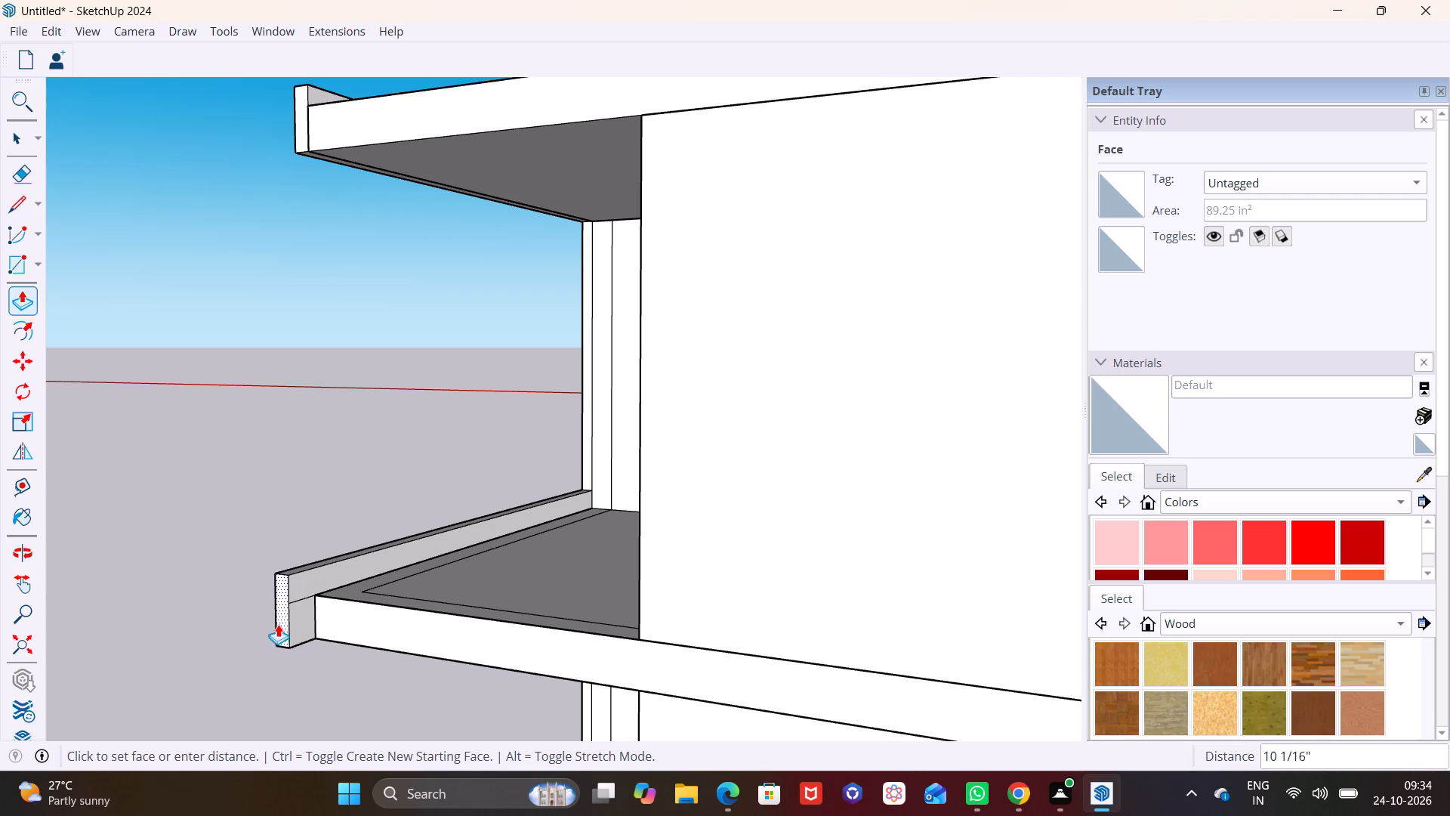
pyautogui.click(278, 624)
# Draw a line about 7 9/16" long up the inner face of the second slab's raised band from the slab corner.
pyautogui.click(18, 208)
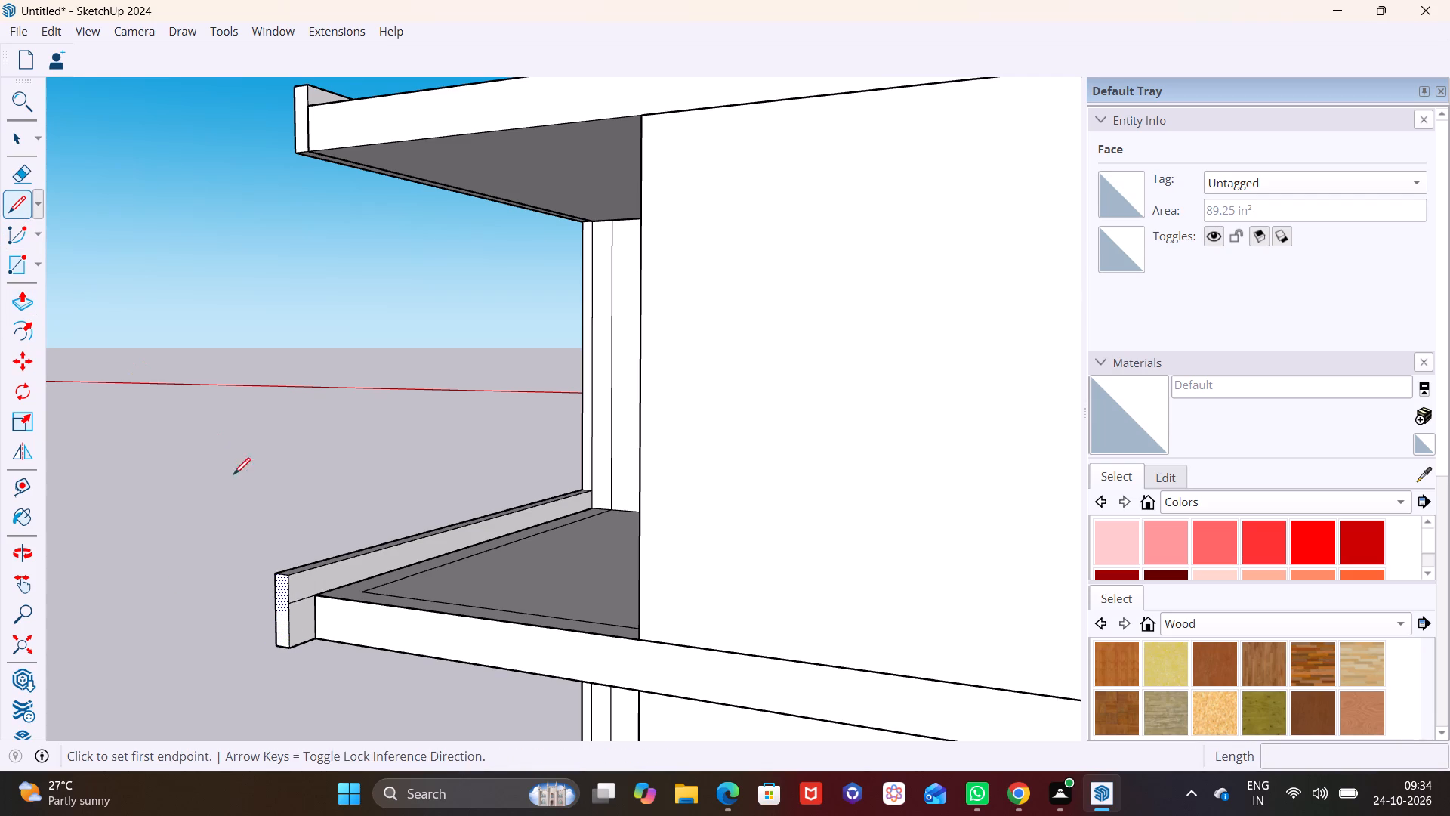
pyautogui.click(315, 601)
pyautogui.click(309, 567)
# Push/Pull the lower inner face of the extended band about 8' 1" along the second slab's side edge toward the wall.
pyautogui.click(12, 145)
pyautogui.click(313, 621)
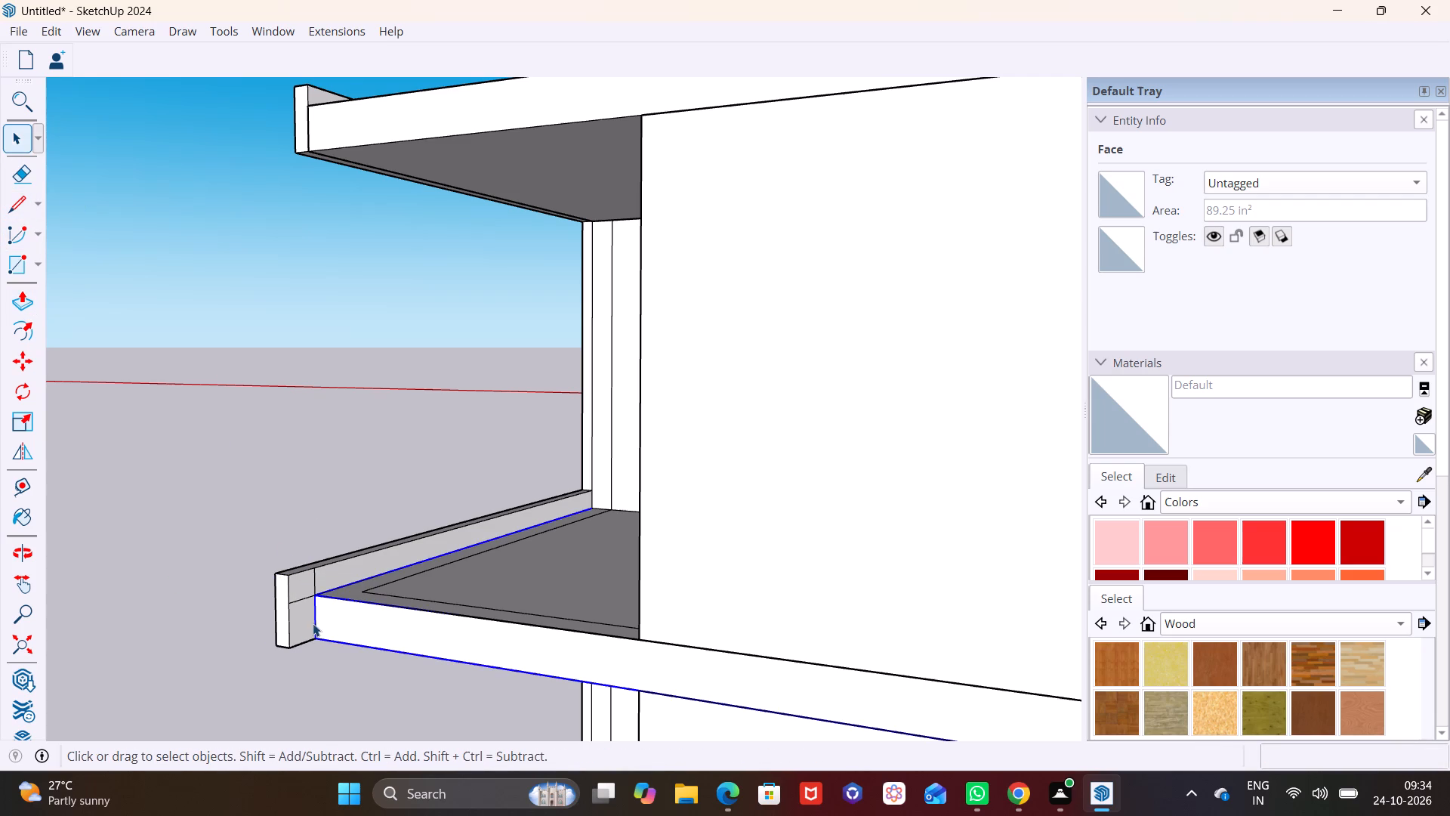
pyautogui.click(304, 626)
pyautogui.click(20, 298)
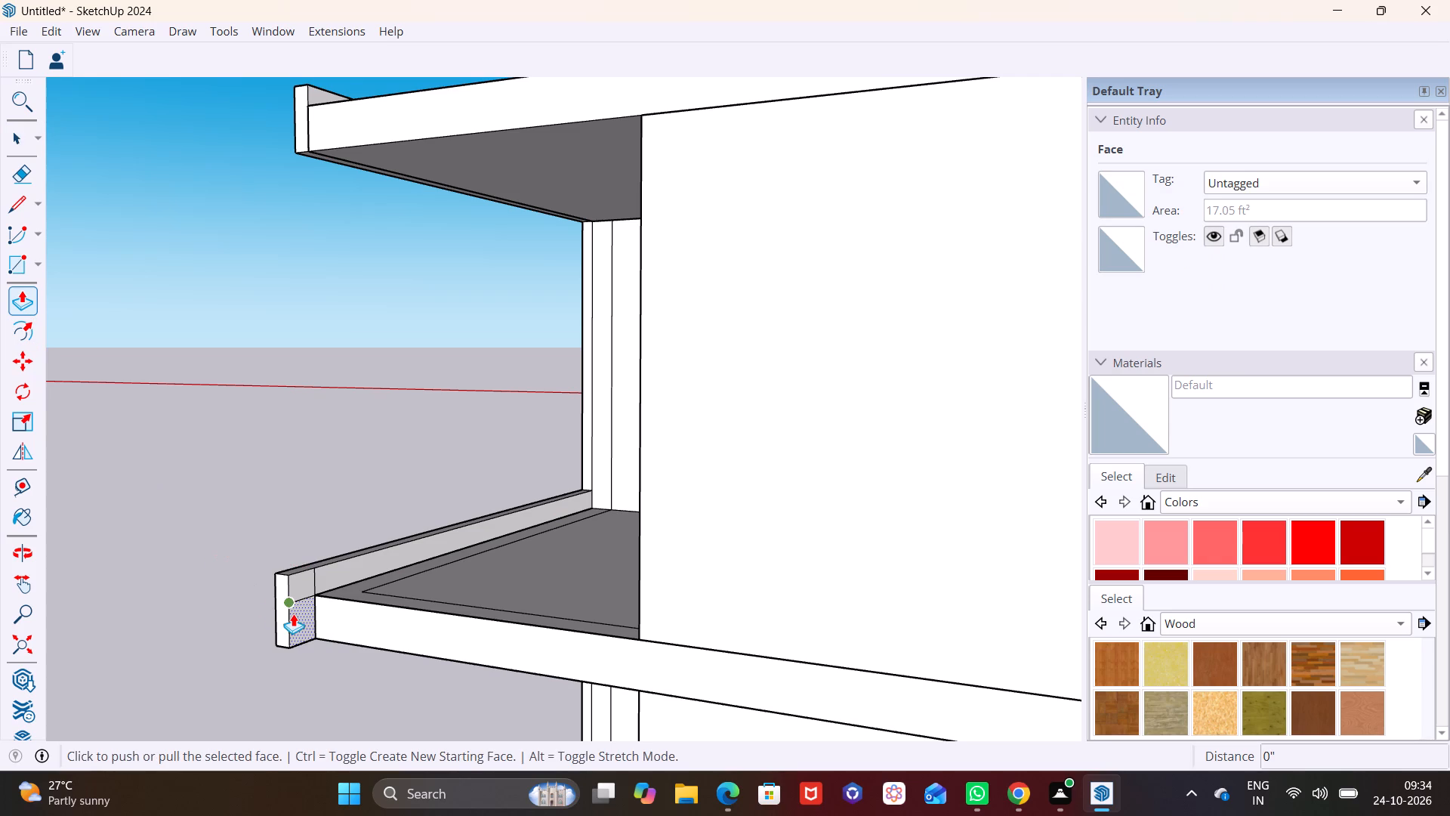
pyautogui.click(293, 614)
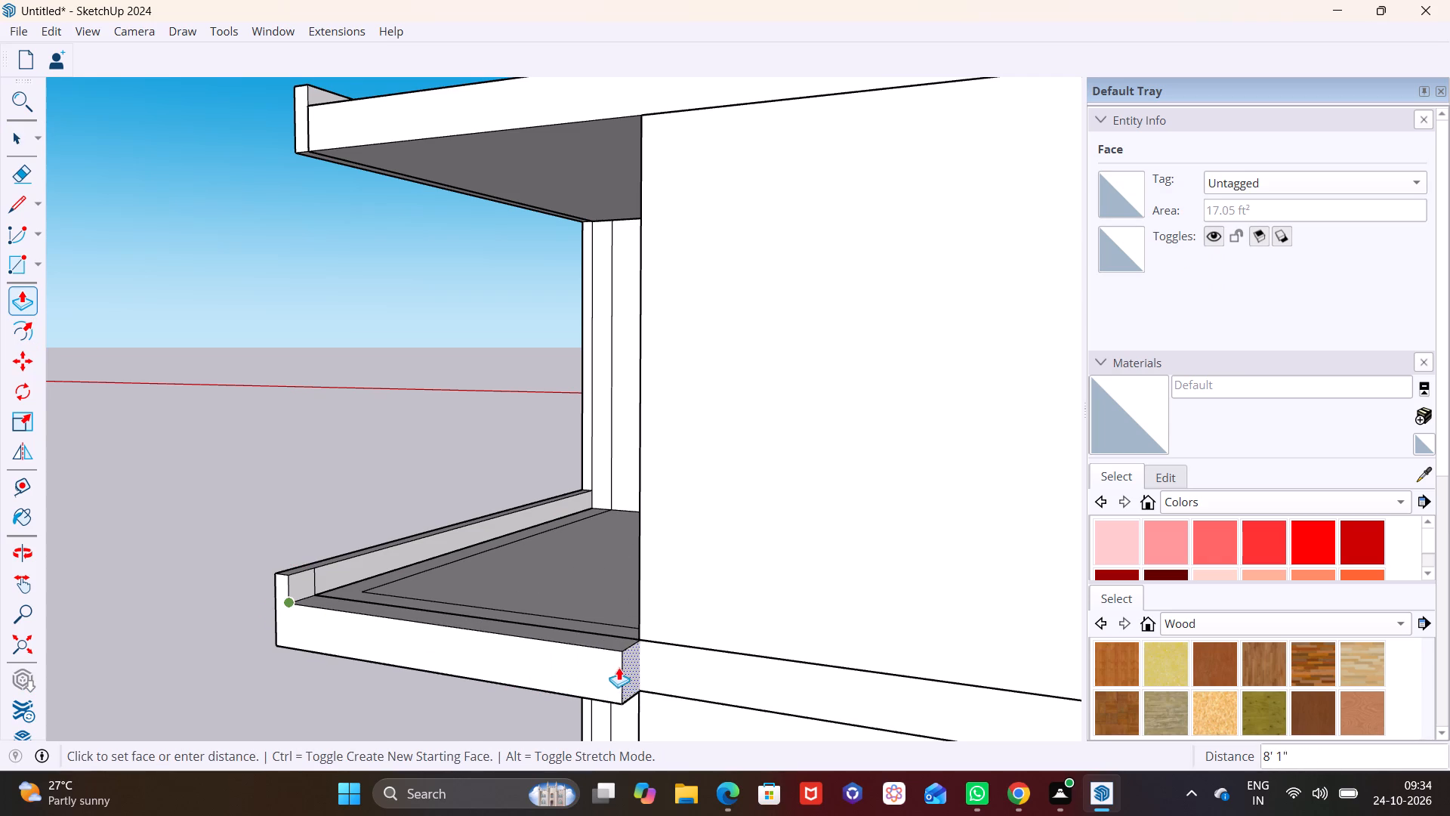
pyautogui.click(619, 667)
# Push/Pull the upper inner face of the extended band 8' 1/16" along the second slab's side edge, matching the lower part.
pyautogui.click(15, 141)
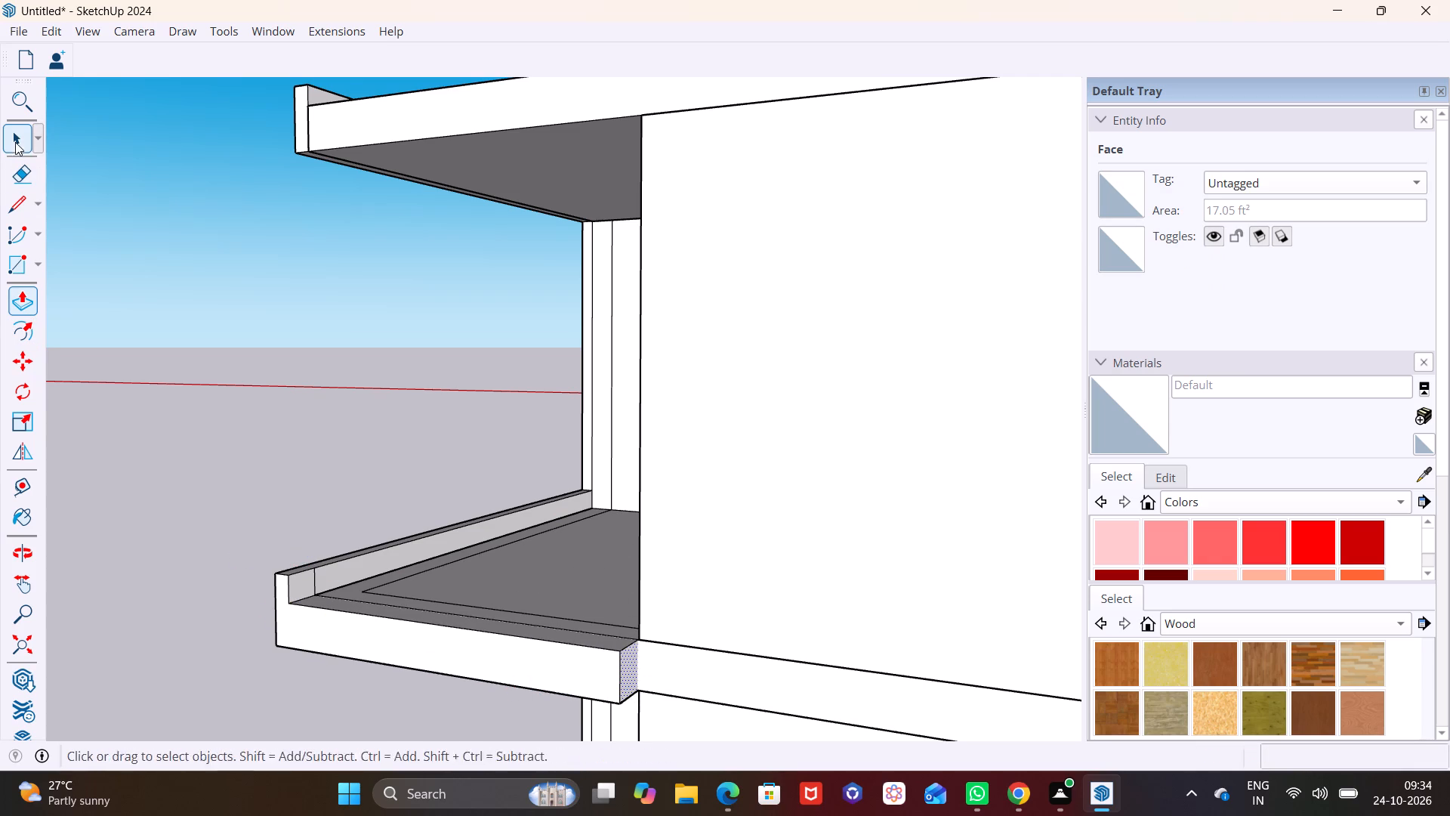
pyautogui.click(304, 587)
pyautogui.click(20, 304)
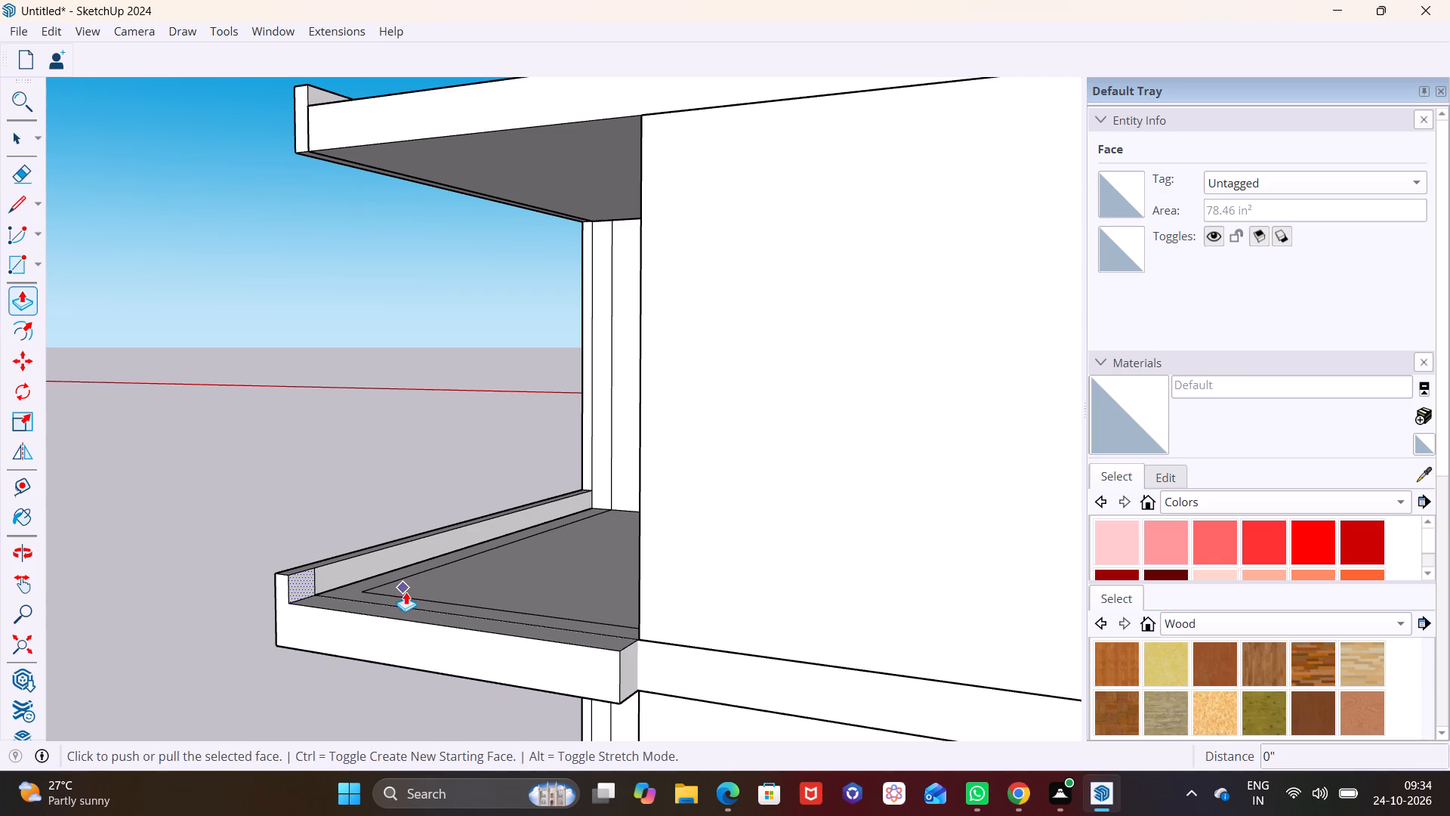
pyautogui.click(304, 577)
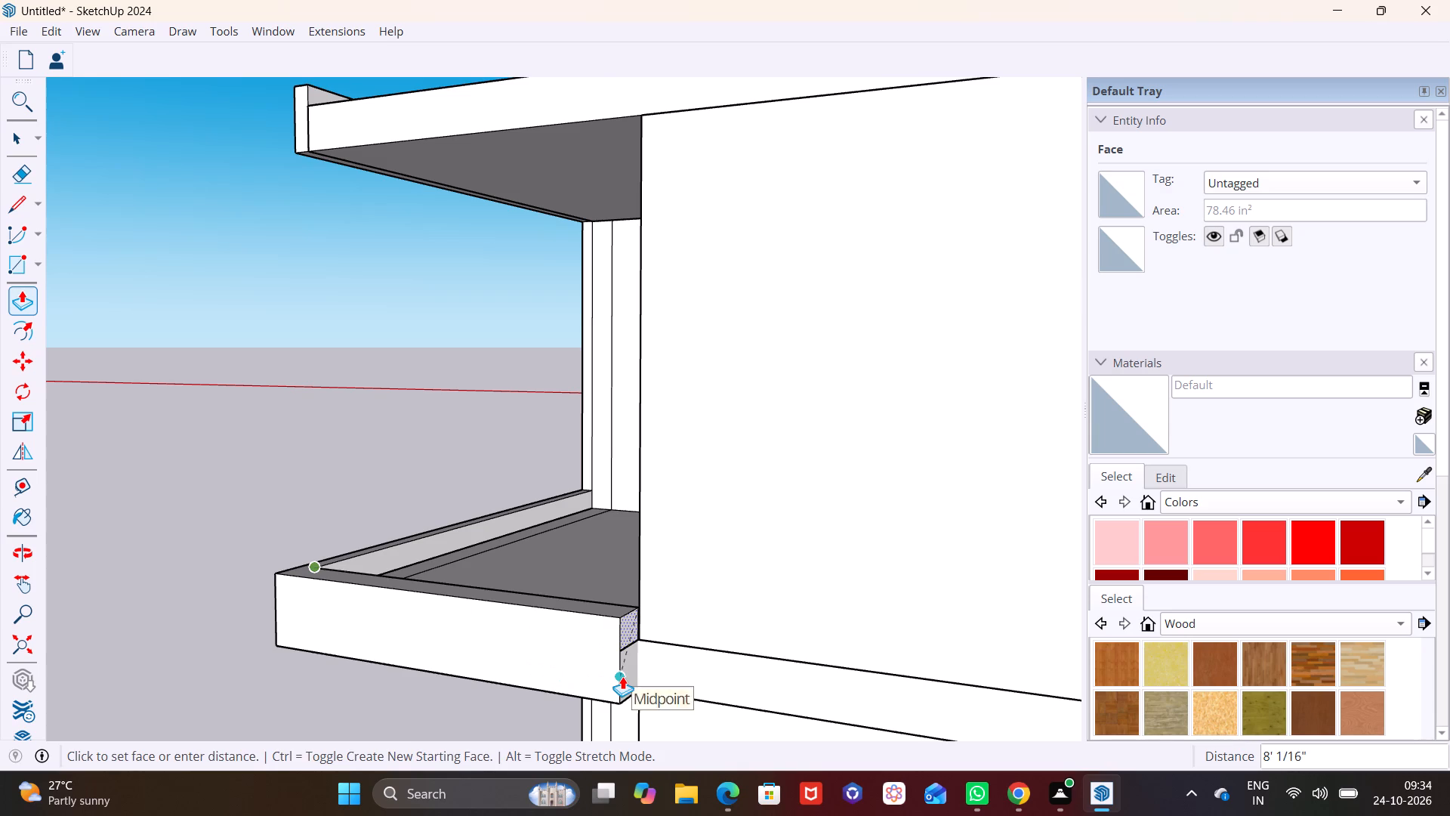
pyautogui.moveTo(622, 676); pyautogui.dragTo(632, 676)
# Push/Pull the end face of the third slab's front edge band outward past the slab corner by 8 1/4".
pyautogui.scroll(-7, 566, 654)
pyautogui.moveTo(471, 520); pyautogui.dragTo(492, 580, button='middle')
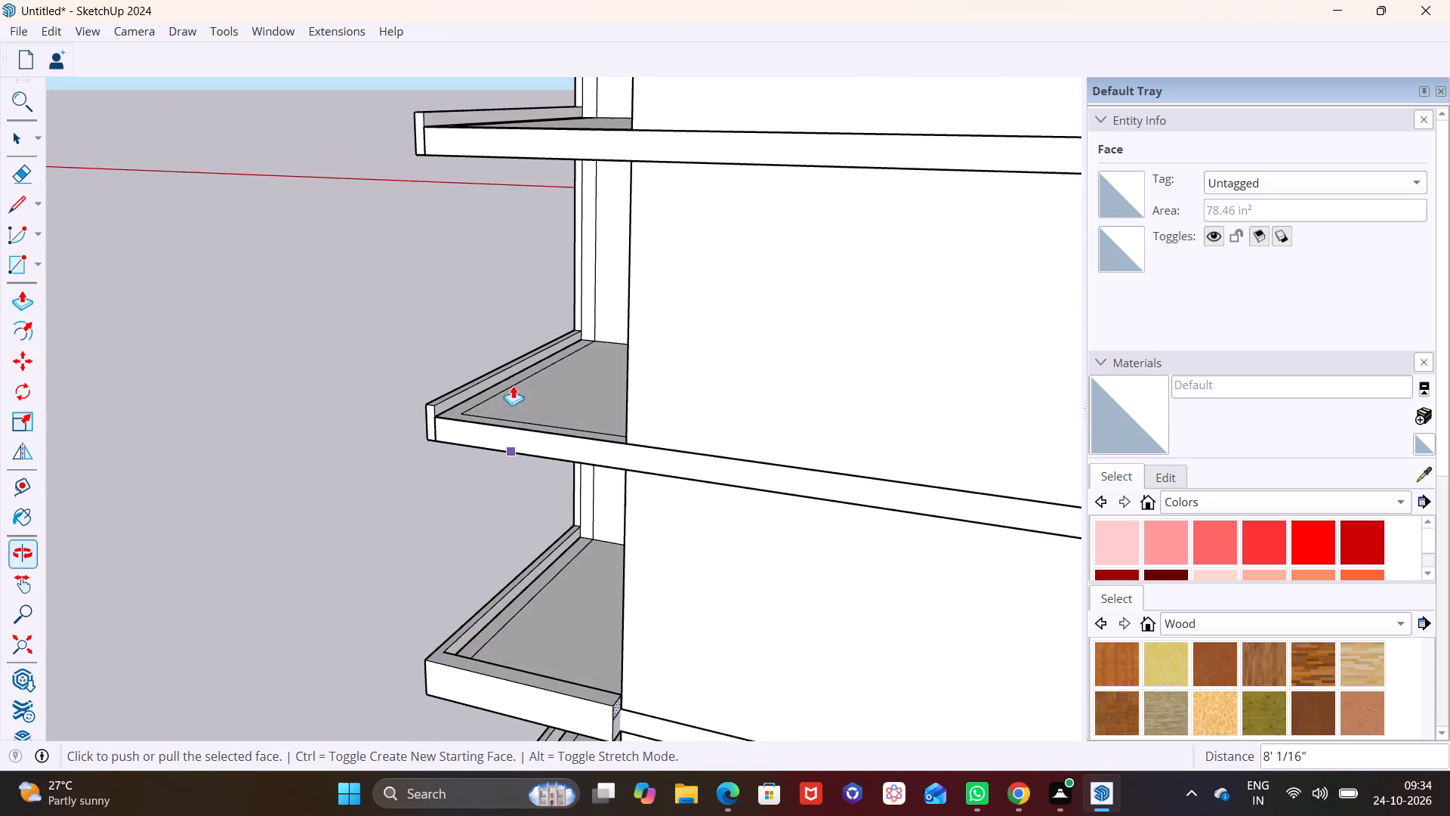
pyautogui.scroll(8, 539, 363)
pyautogui.moveTo(447, 386); pyautogui.dragTo(388, 332, button='middle')
pyautogui.scroll(2, 356, 353)
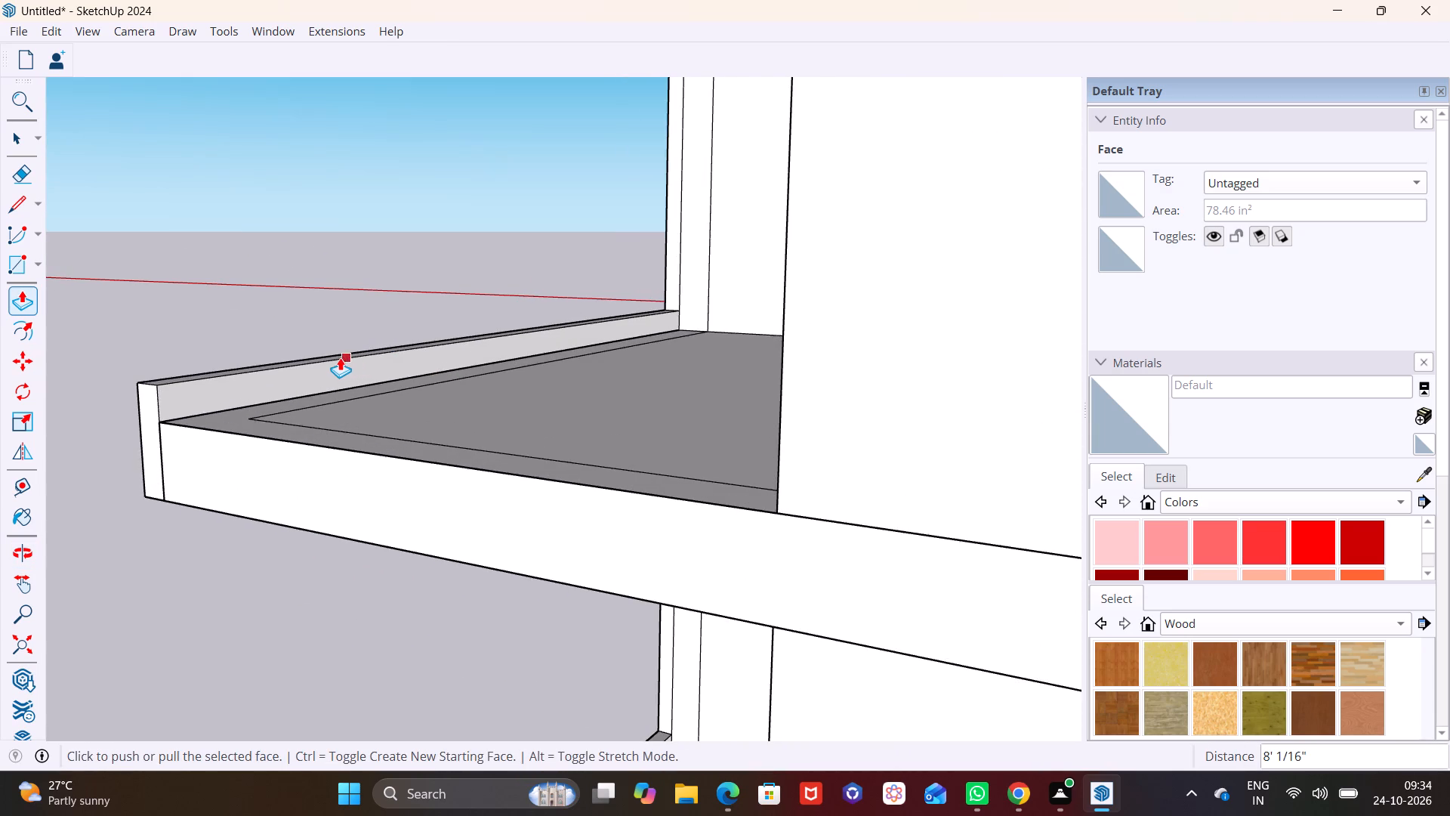
pyautogui.scroll(-1, 340, 357)
pyautogui.moveTo(342, 368); pyautogui.dragTo(387, 375, button='middle')
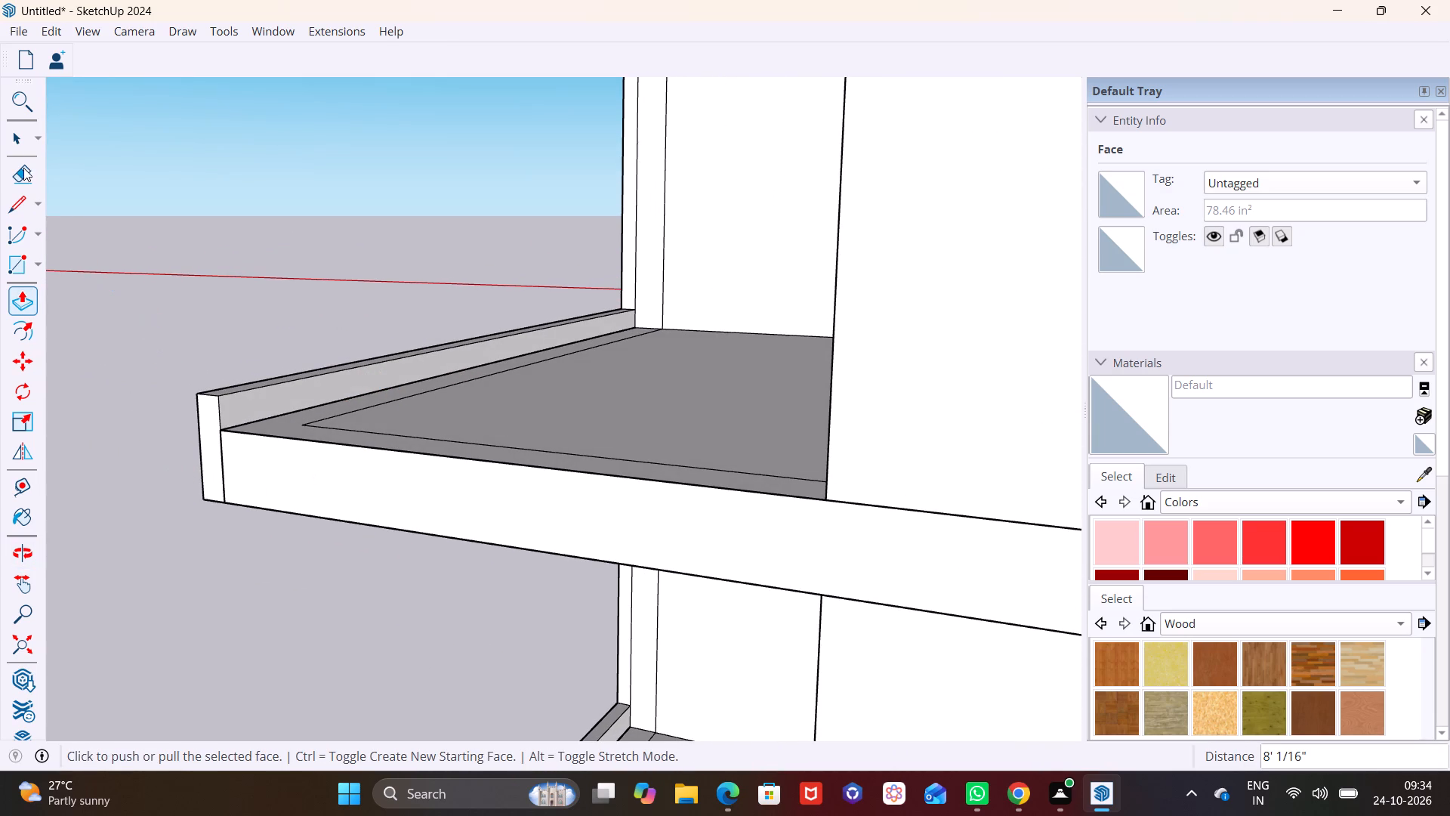
pyautogui.click(9, 138)
pyautogui.click(206, 462)
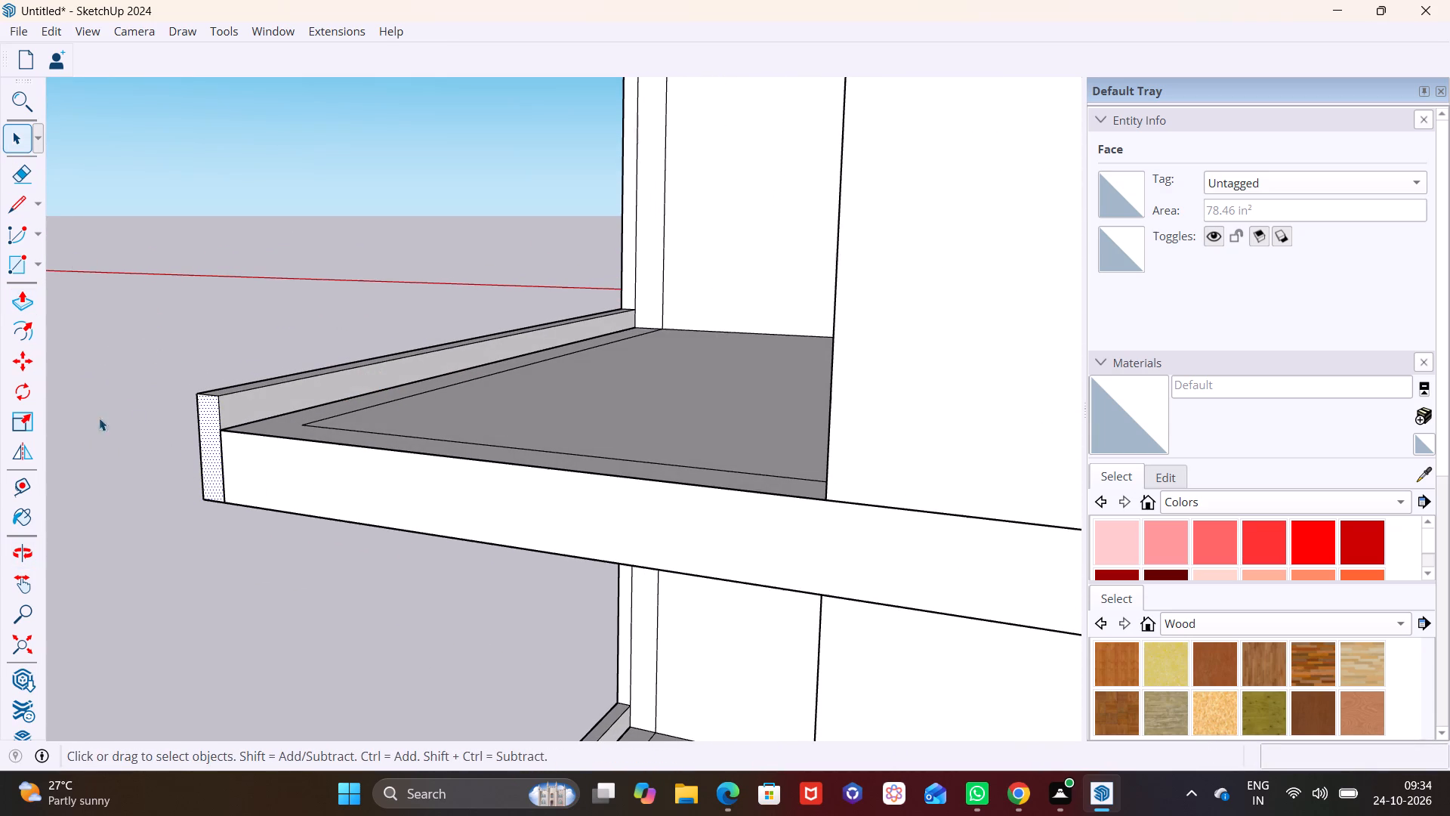
pyautogui.click(14, 304)
pyautogui.click(214, 459)
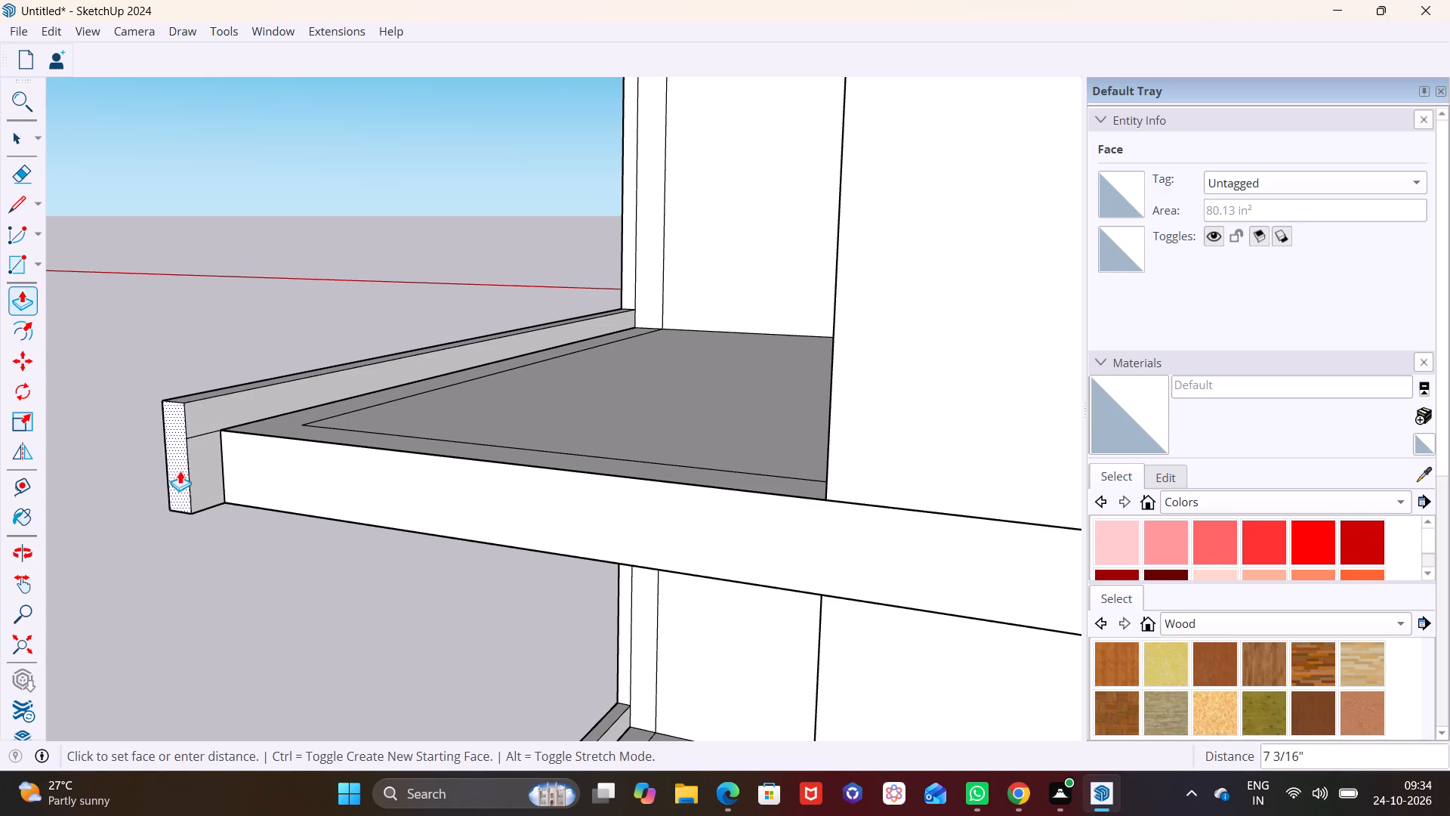
pyautogui.click(175, 472)
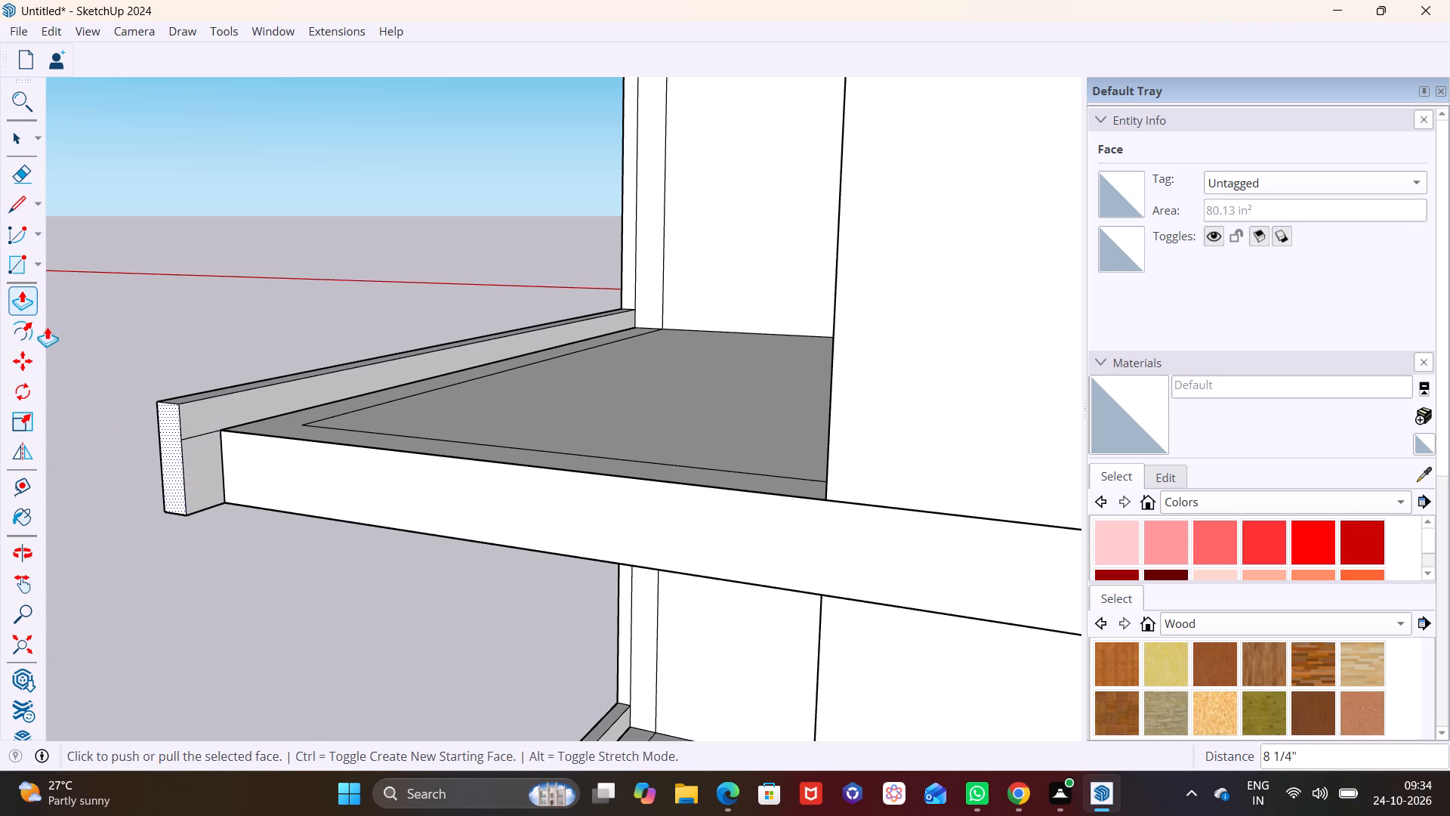
# Draw a 1' 5 9/16" by 8 1/4" rectangle on the inner face of the third slab's extended front band, beside the slab corner.
pyautogui.click(39, 264)
pyautogui.click(38, 289)
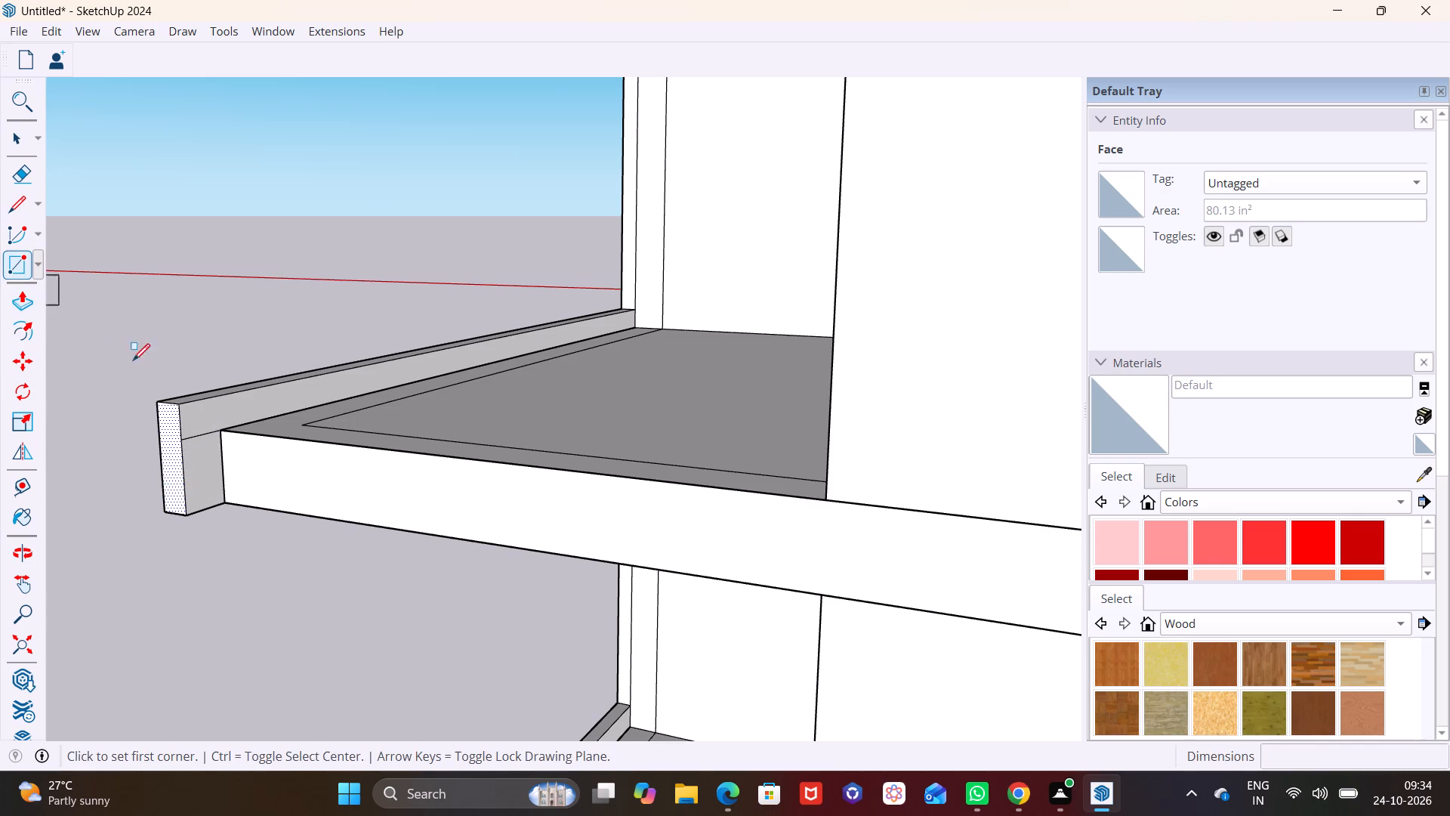
pyautogui.click(180, 406)
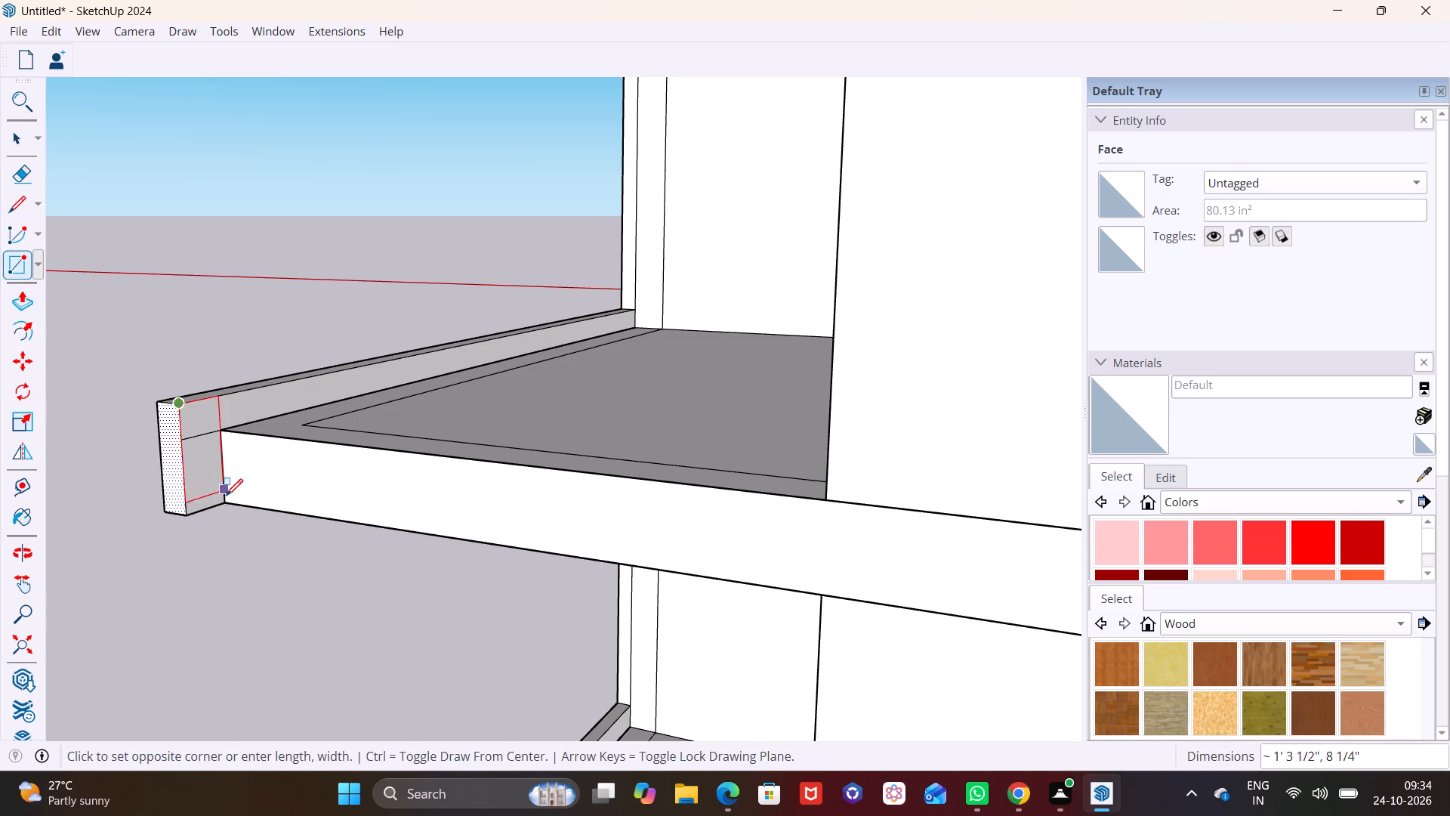
pyautogui.click(227, 504)
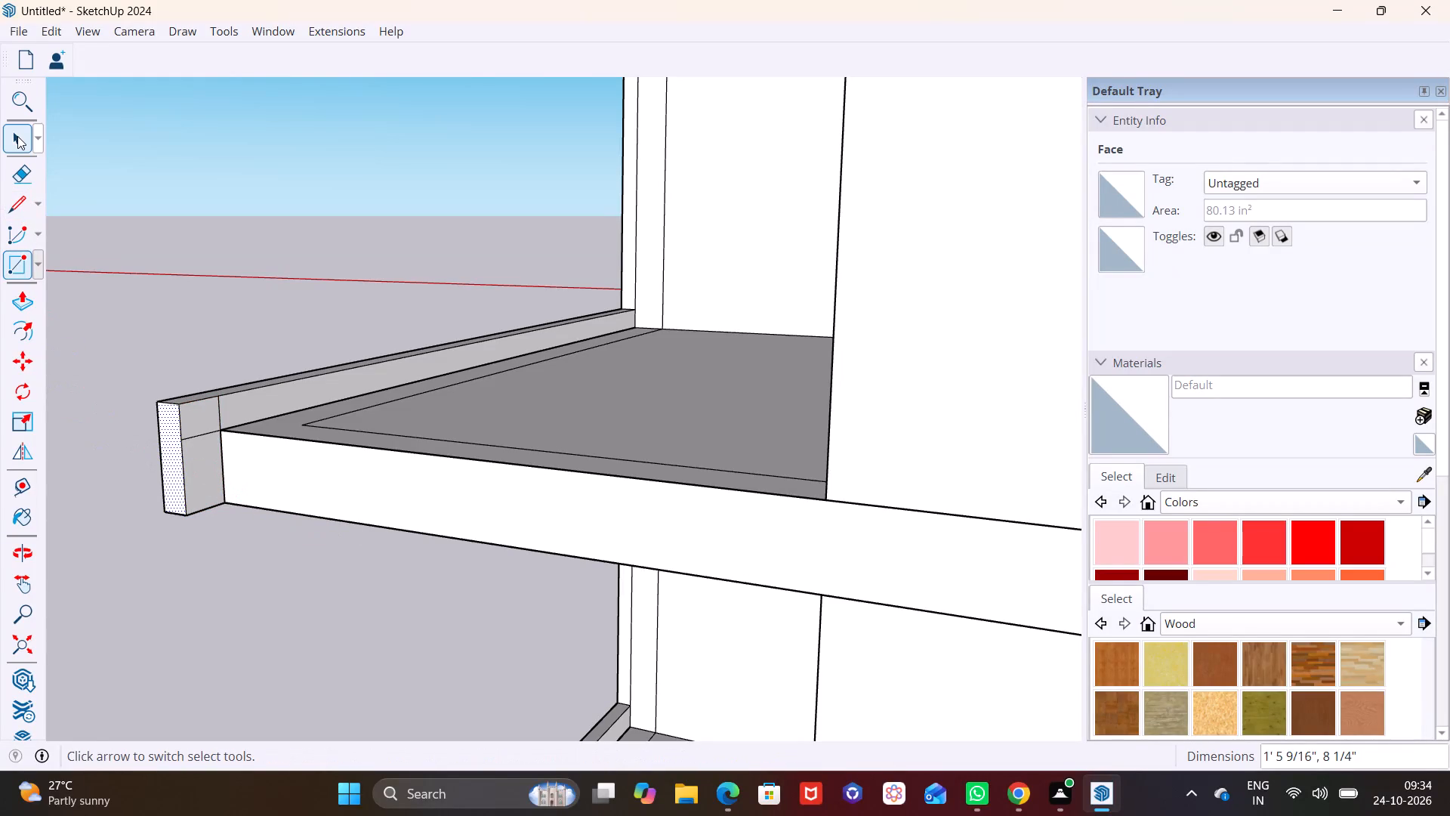
# Push/Pull the lower inner face of the extended band about 8' 5/16" along the third slab's side edge to the wall.
pyautogui.click(13, 153)
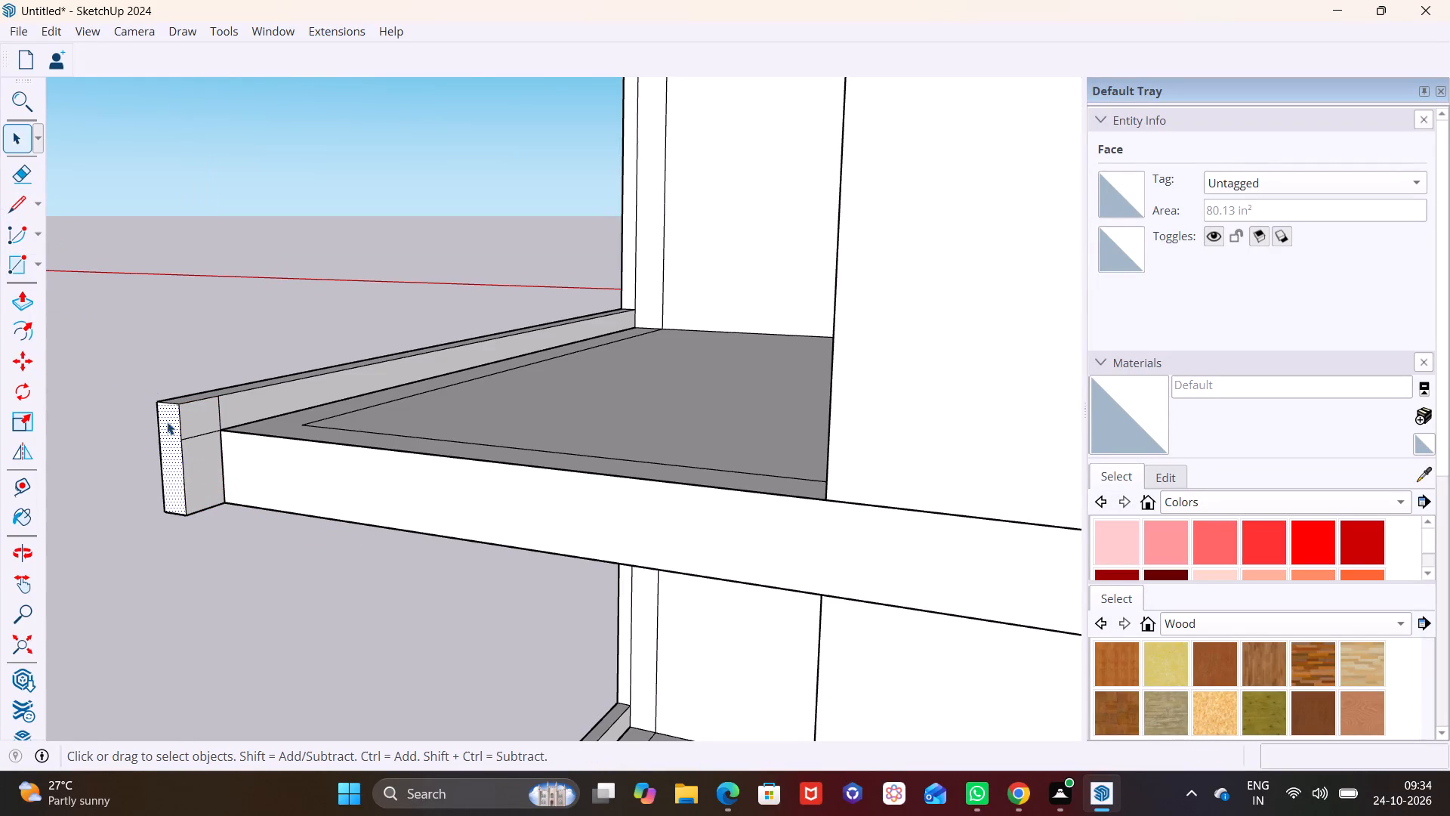
pyautogui.click(201, 466)
pyautogui.click(30, 304)
pyautogui.click(205, 452)
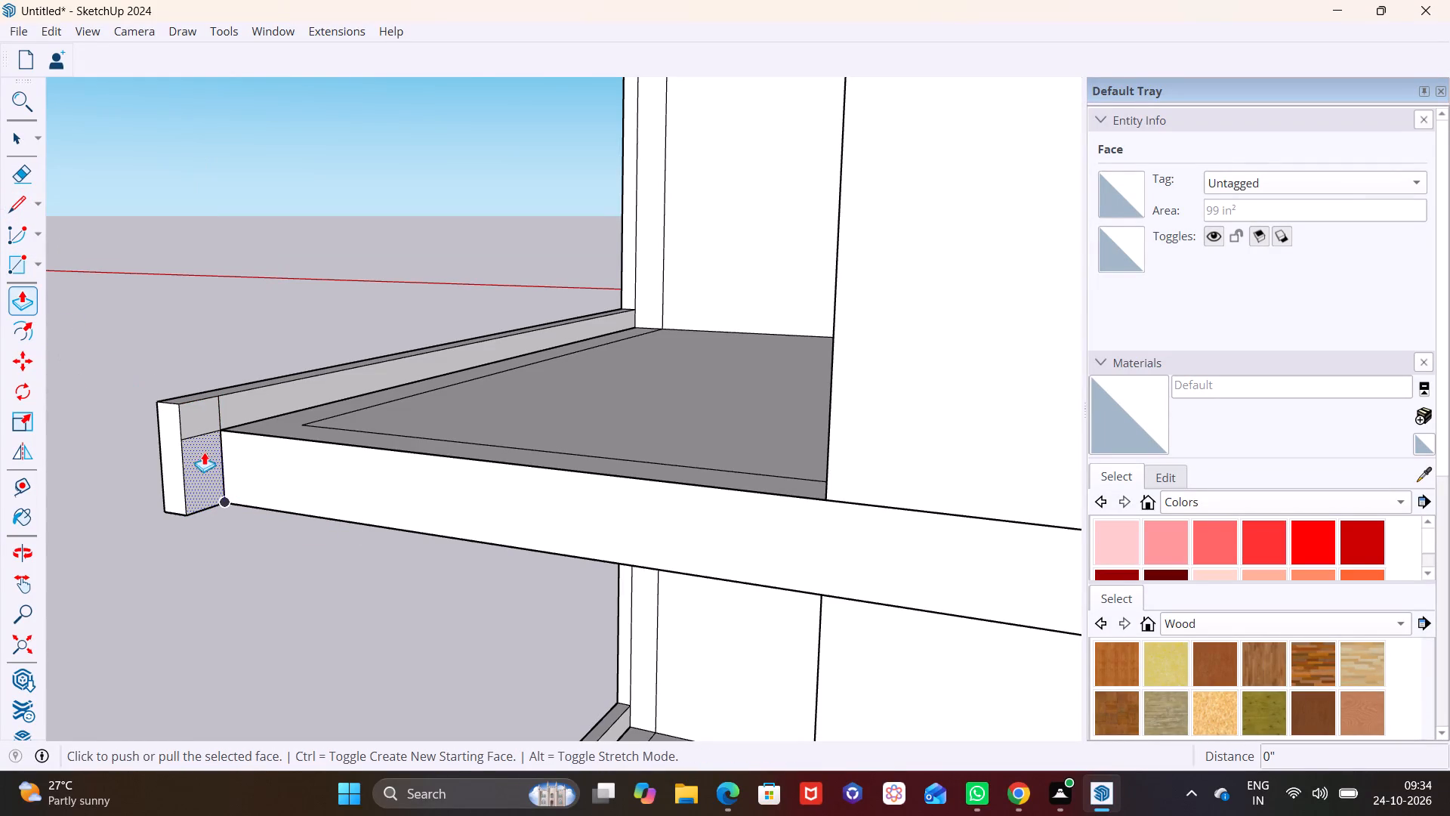
pyautogui.click(830, 446)
# Push/Pull the upper inner face of the third slab's extended band about 8' 5/16" along the side edge, matching the lower part.
pyautogui.click(10, 145)
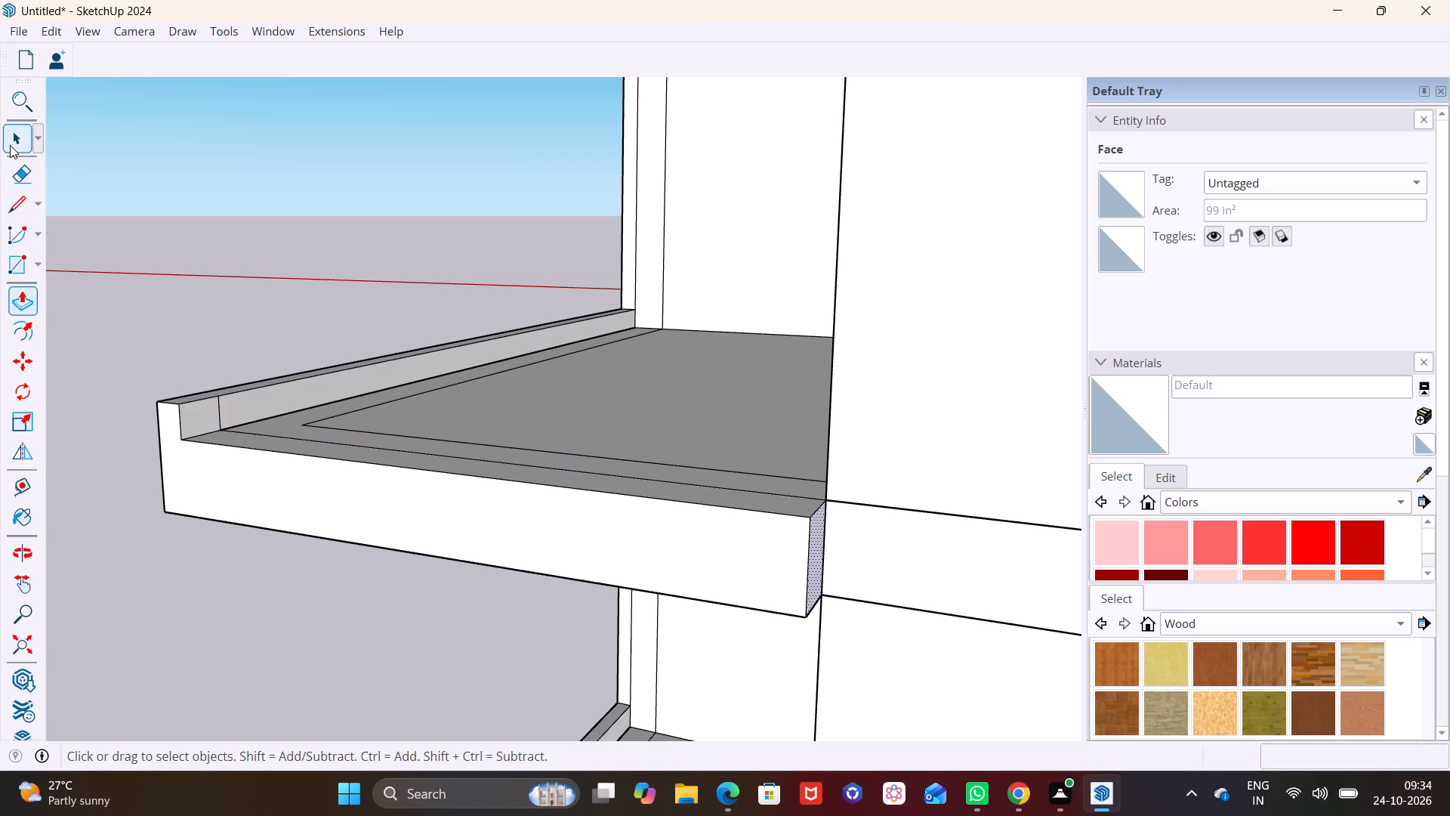
pyautogui.click(202, 417)
pyautogui.click(23, 292)
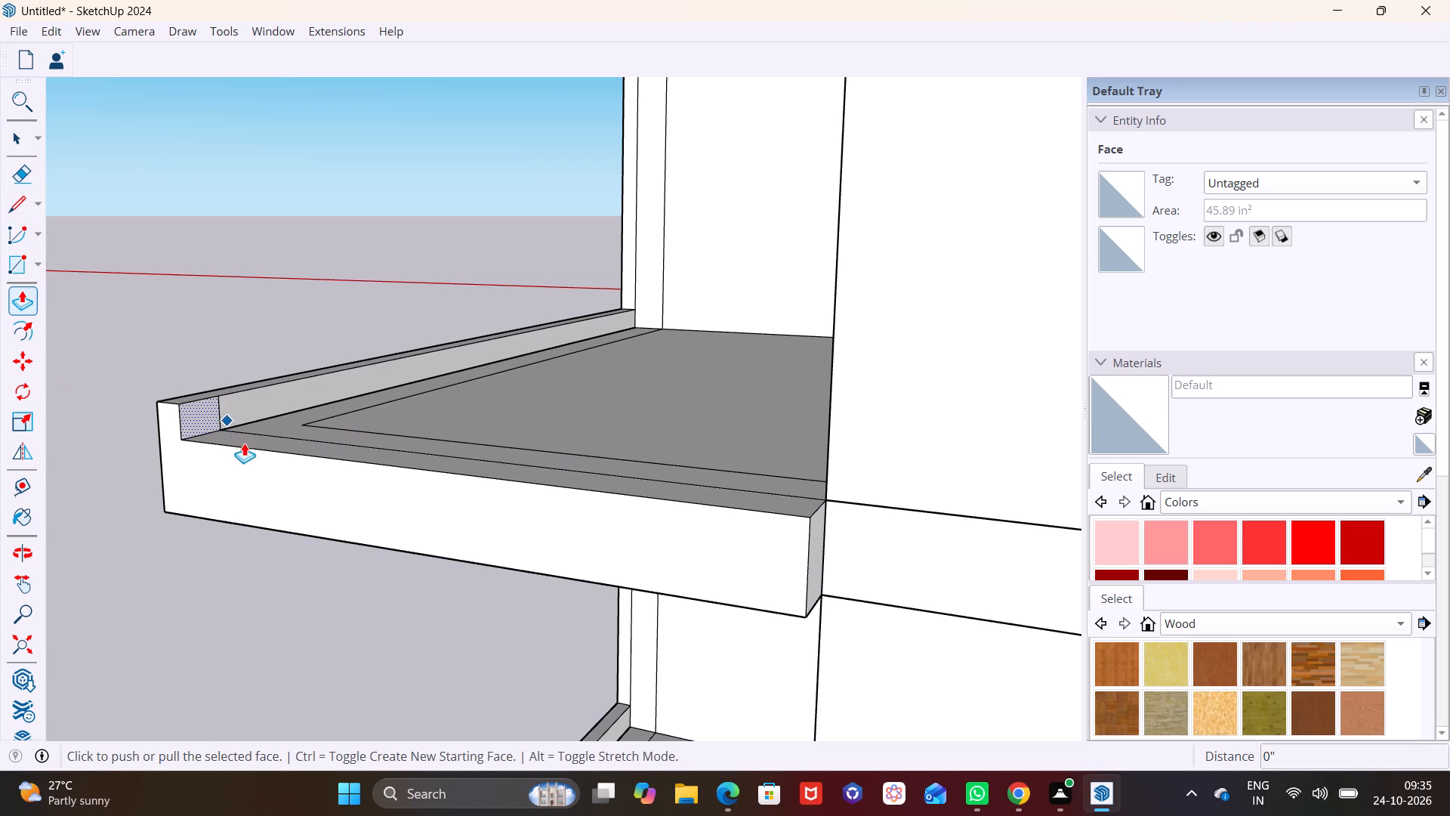
pyautogui.click(199, 416)
pyautogui.click(812, 535)
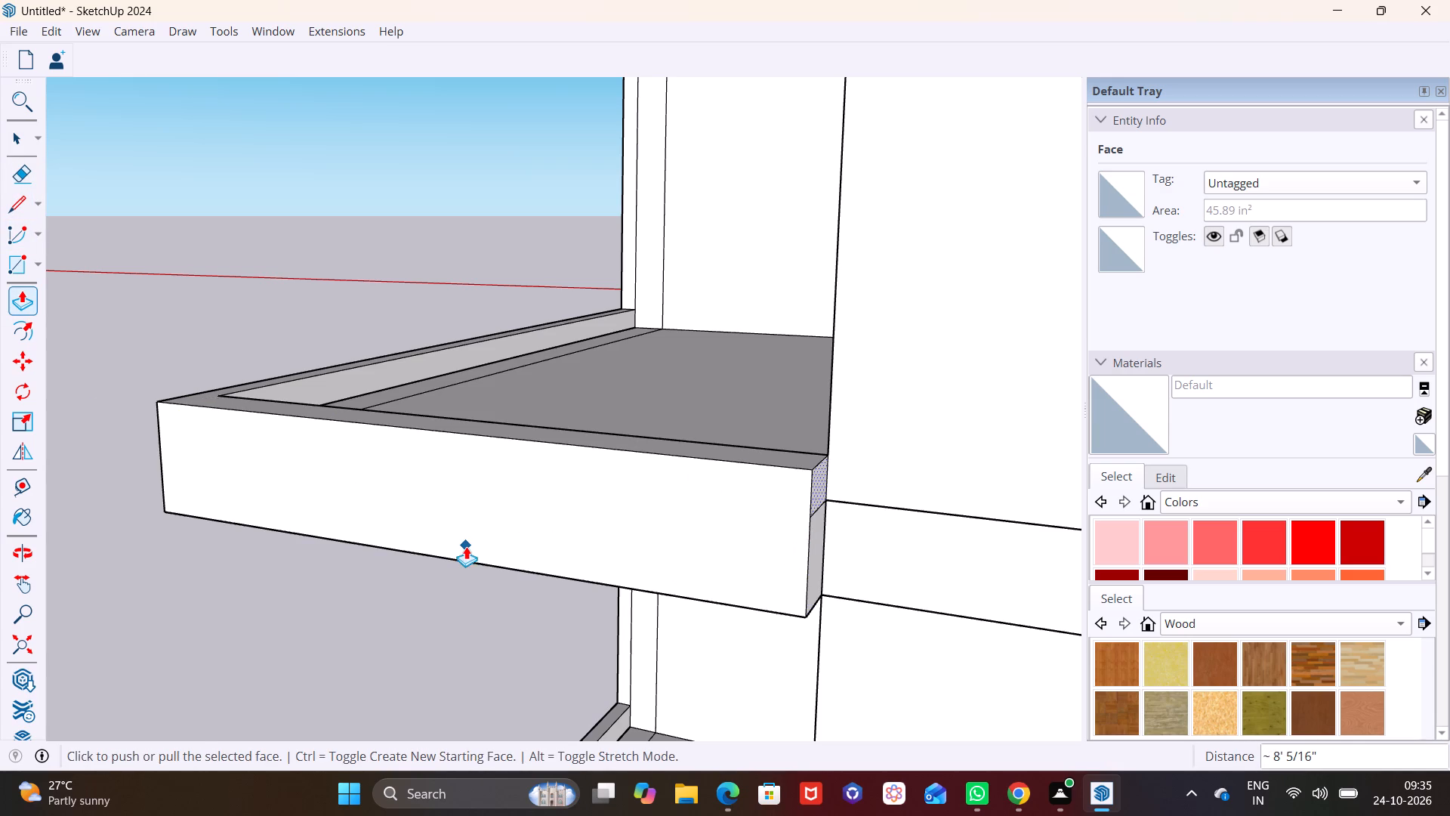
# Push/Pull the end face of the fourth slab's front edge band outward past the slab corner by about 8 15/16".
pyautogui.scroll(-14, 466, 546)
pyautogui.scroll(-1, 498, 371)
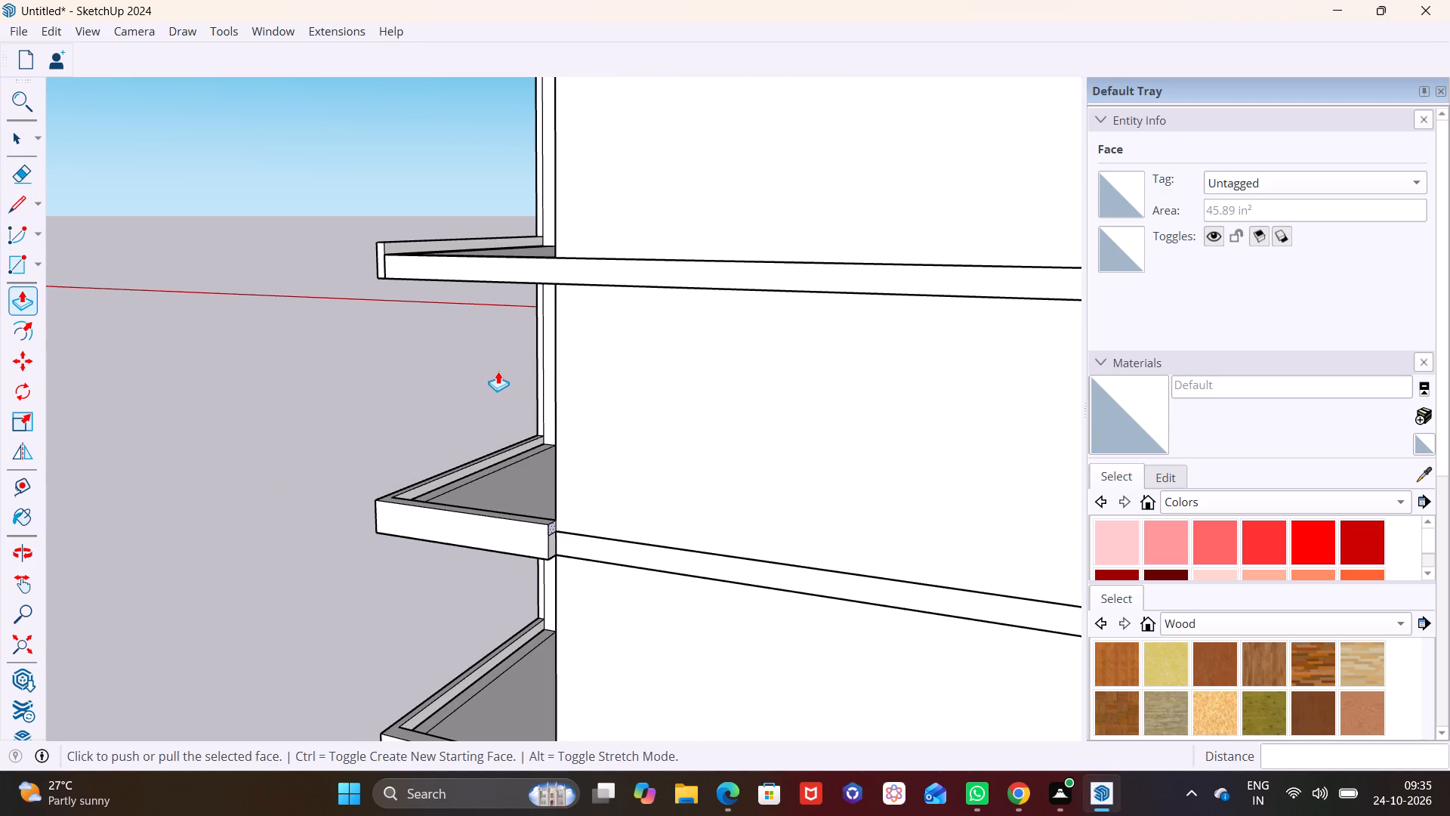
pyautogui.scroll(-2, 473, 332)
pyautogui.moveTo(500, 235); pyautogui.dragTo(450, 408, button='middle')
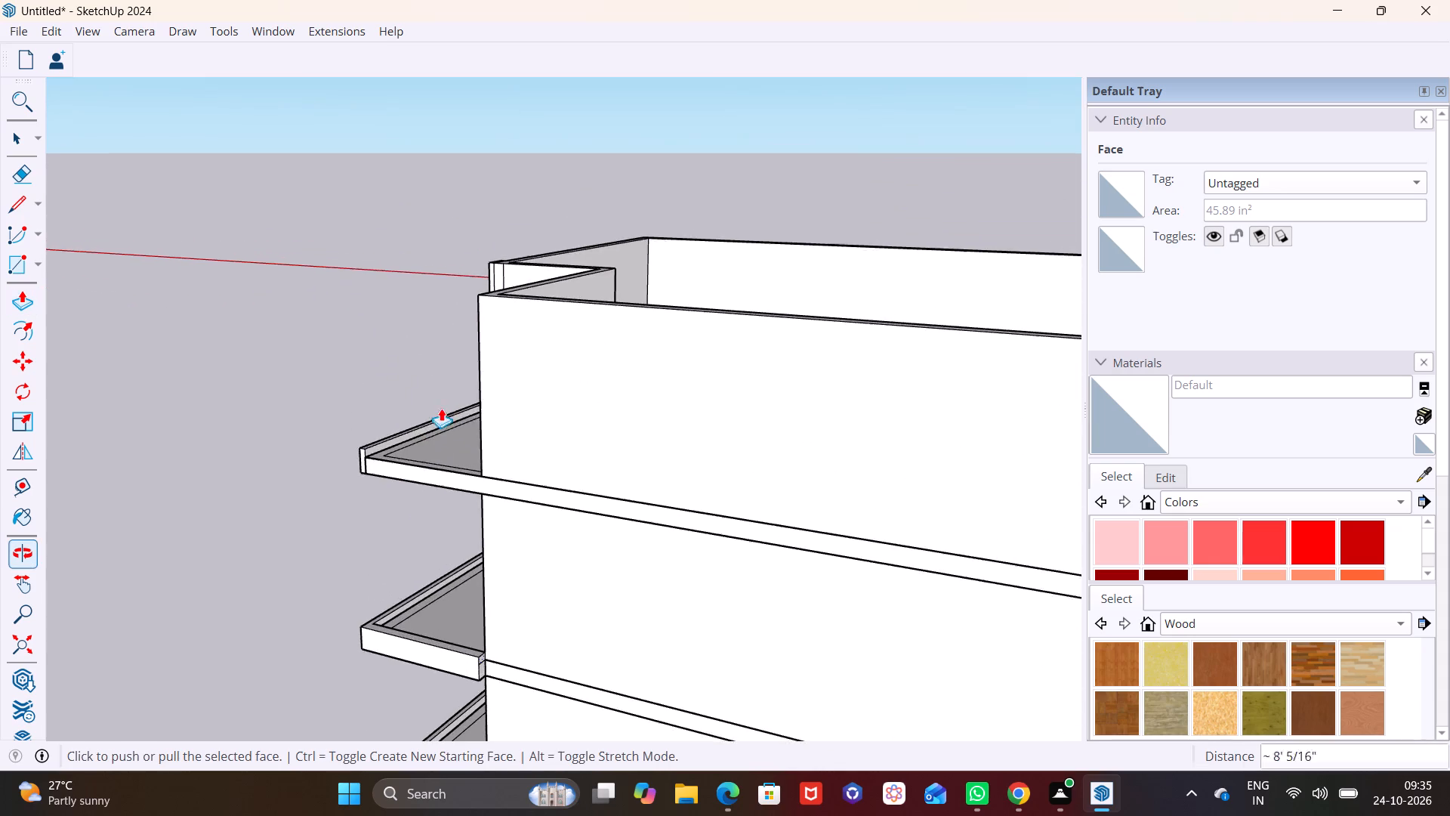
pyautogui.scroll(10, 418, 408)
pyautogui.keyDown('shift'); pyautogui.moveTo(476, 504); pyautogui.dragTo(464, 388, button='middle'); pyautogui.keyUp('shift')
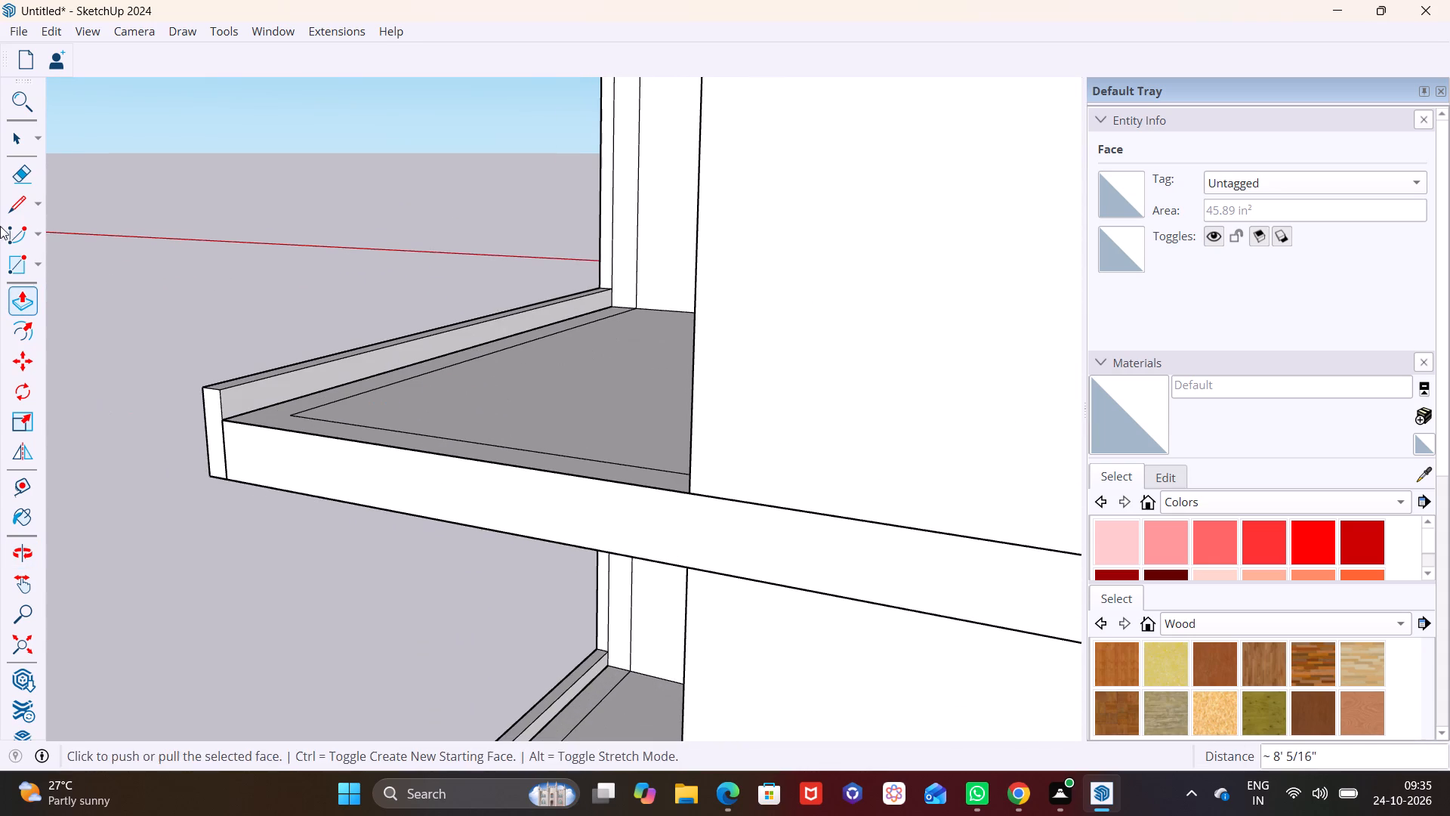
pyautogui.click(14, 142)
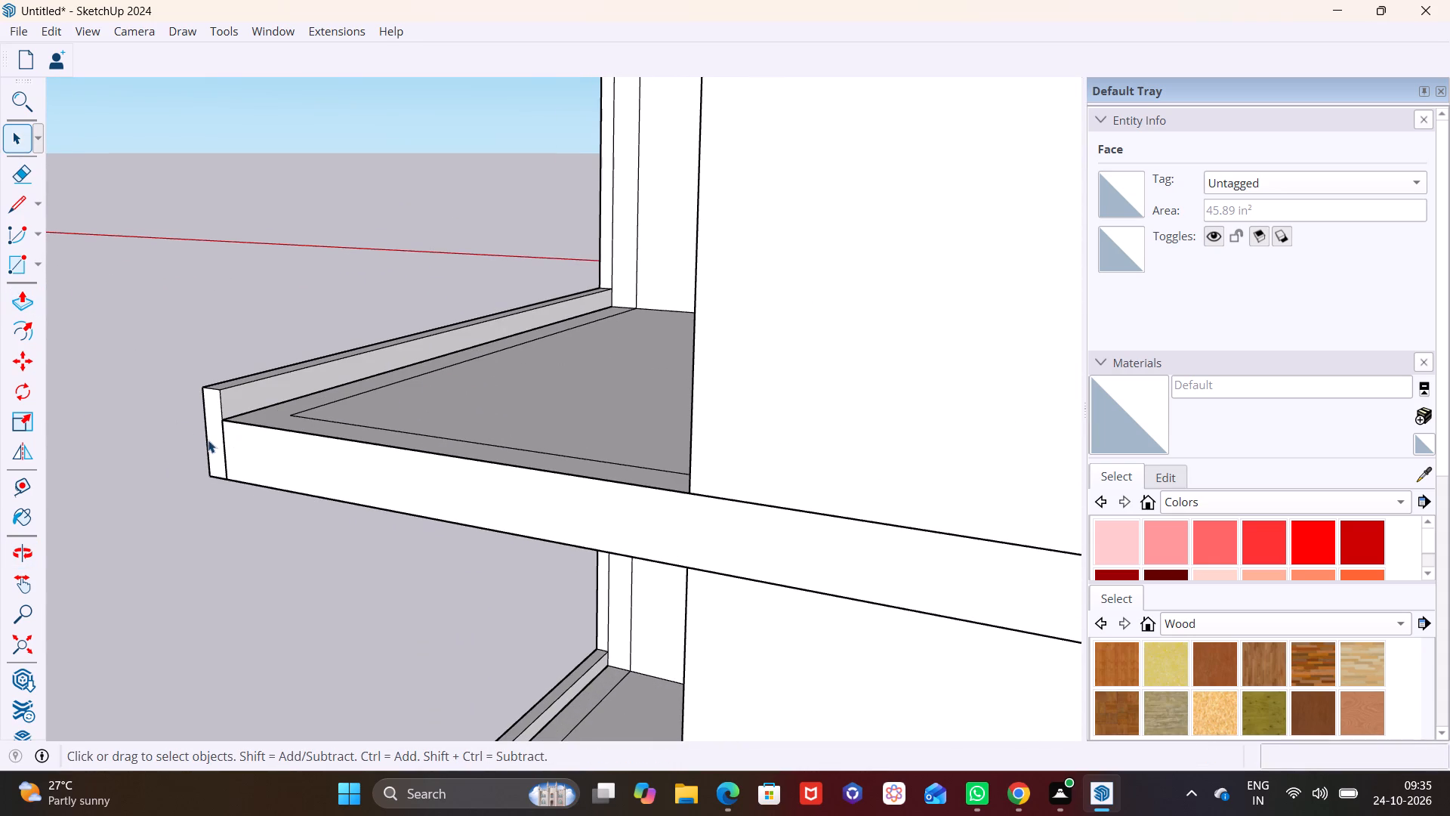
pyautogui.click(212, 434)
pyautogui.click(30, 292)
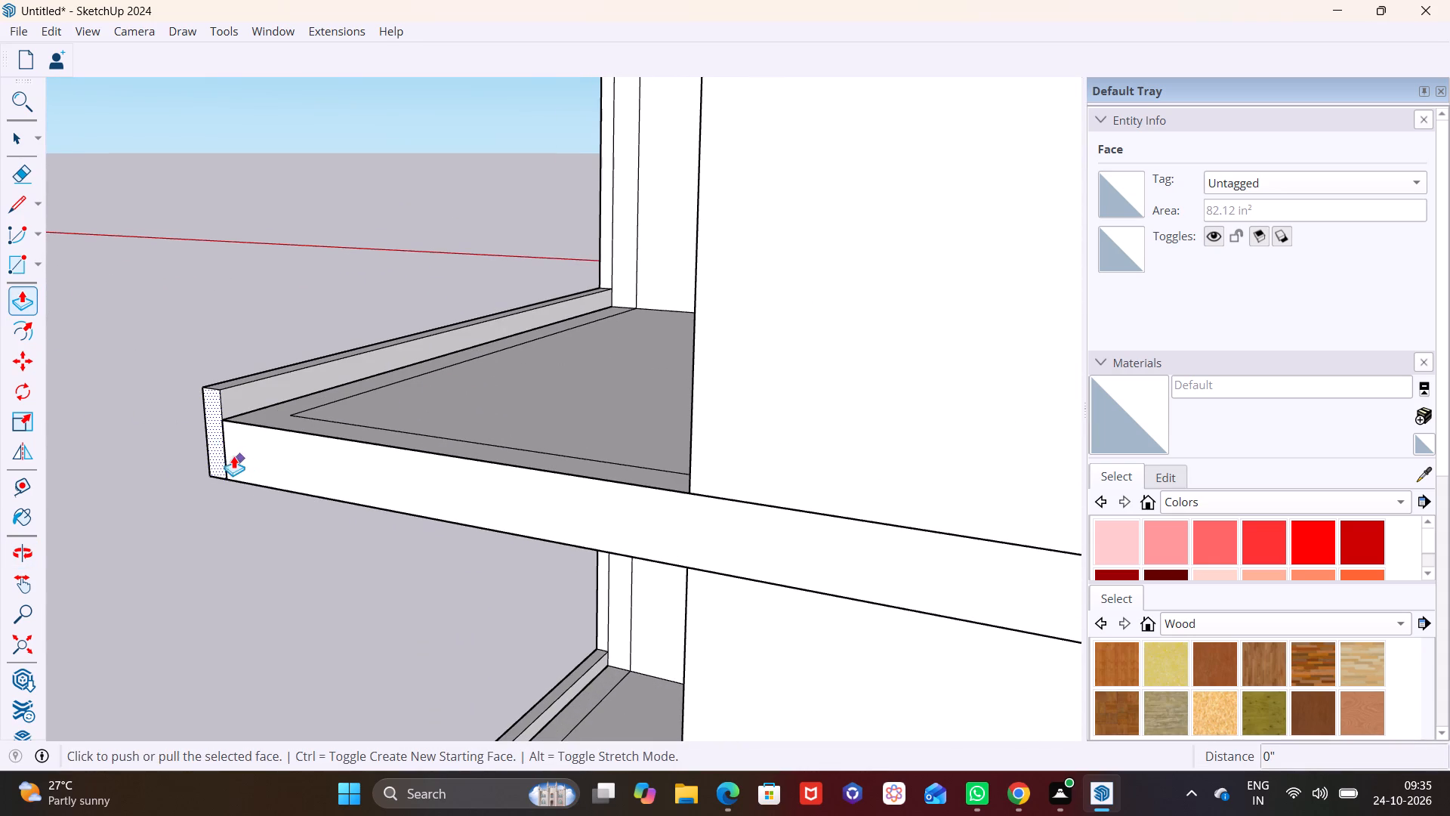
pyautogui.click(215, 445)
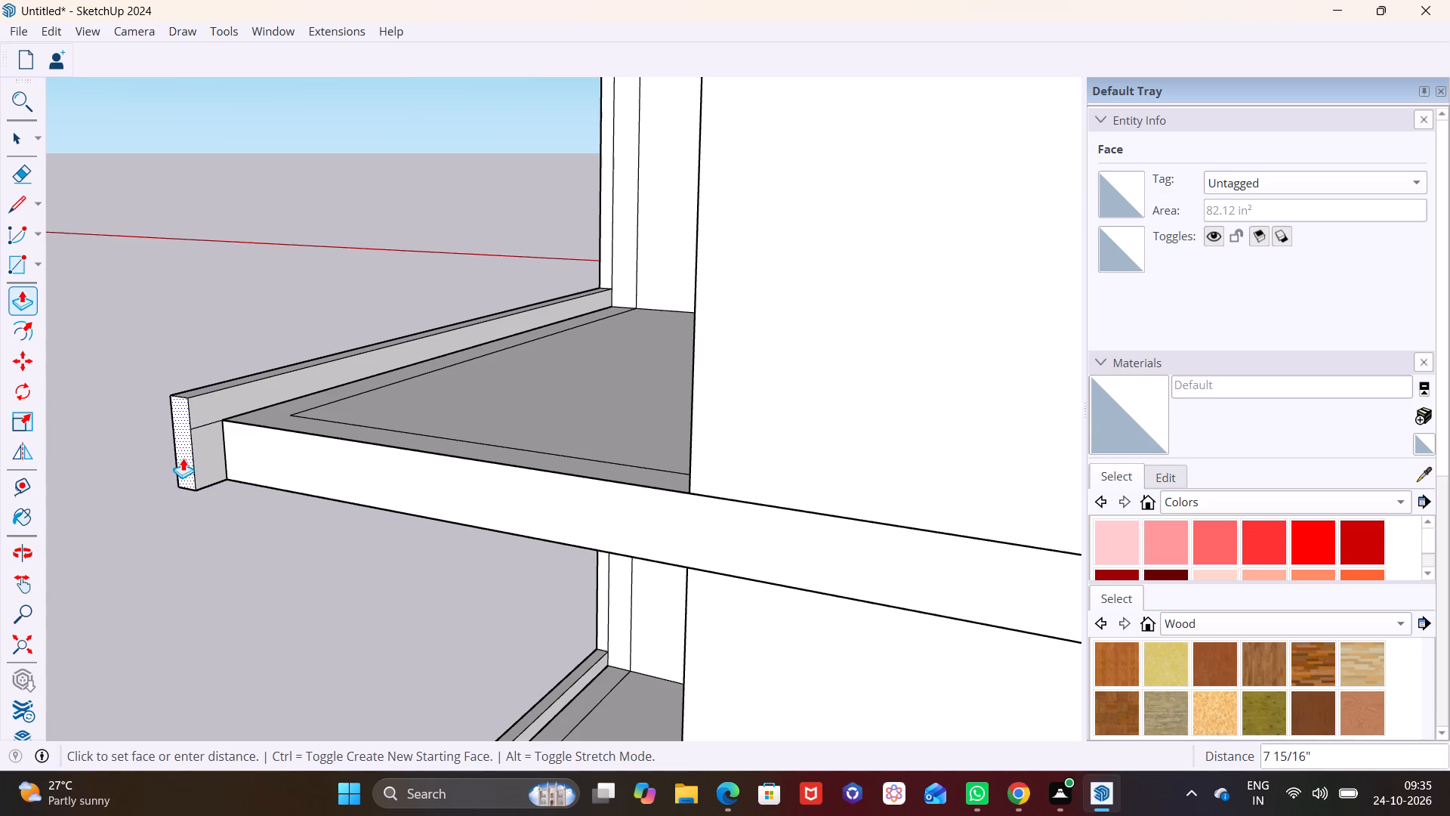
pyautogui.click(180, 459)
# Draw a 1' 6" by 8 15/16" rectangle on the inner face of the fourth slab's extended front band, beside the slab corner.
pyautogui.click(18, 140)
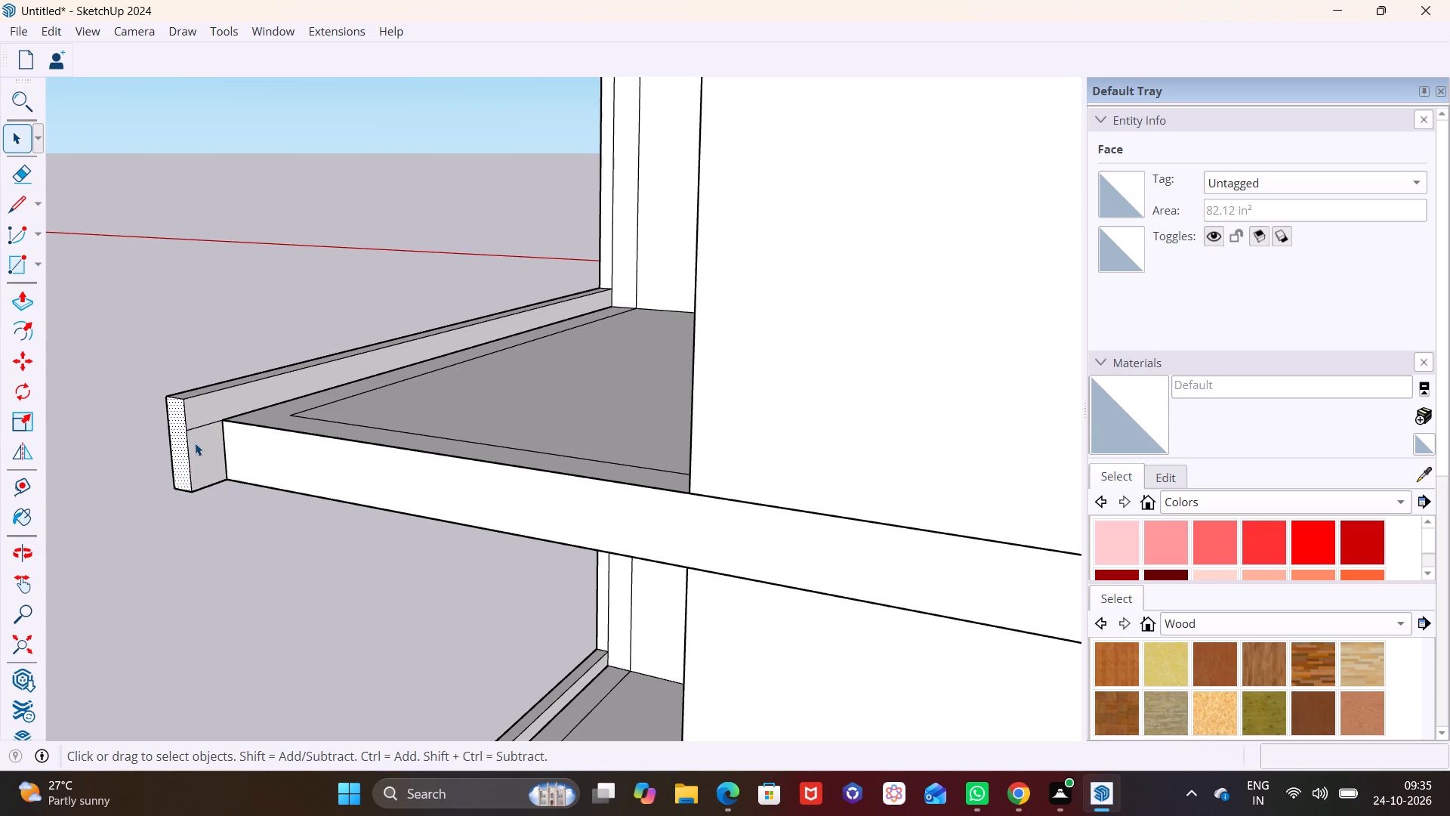
pyautogui.click(195, 443)
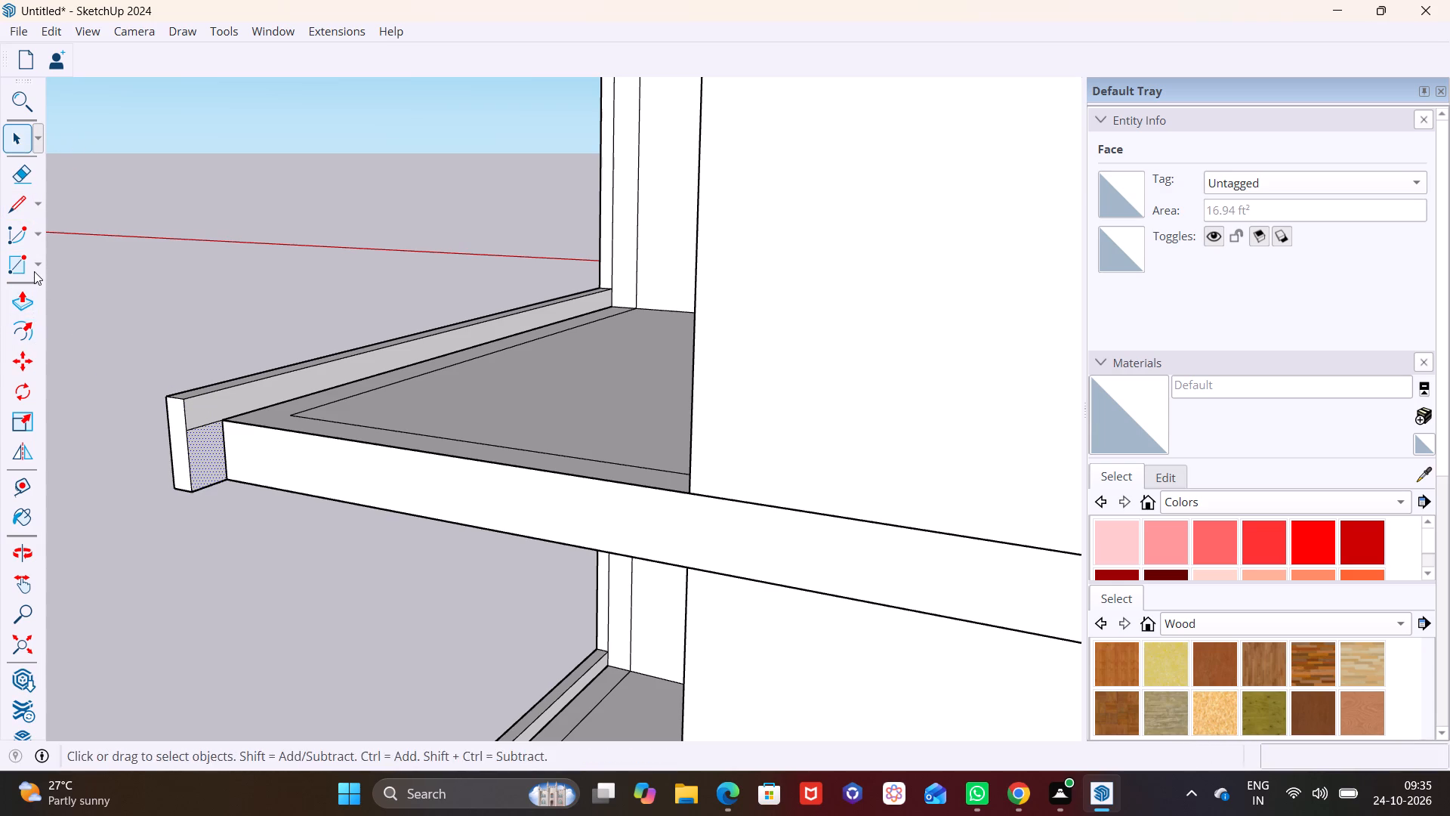
pyautogui.click(34, 267)
pyautogui.click(45, 289)
pyautogui.click(188, 394)
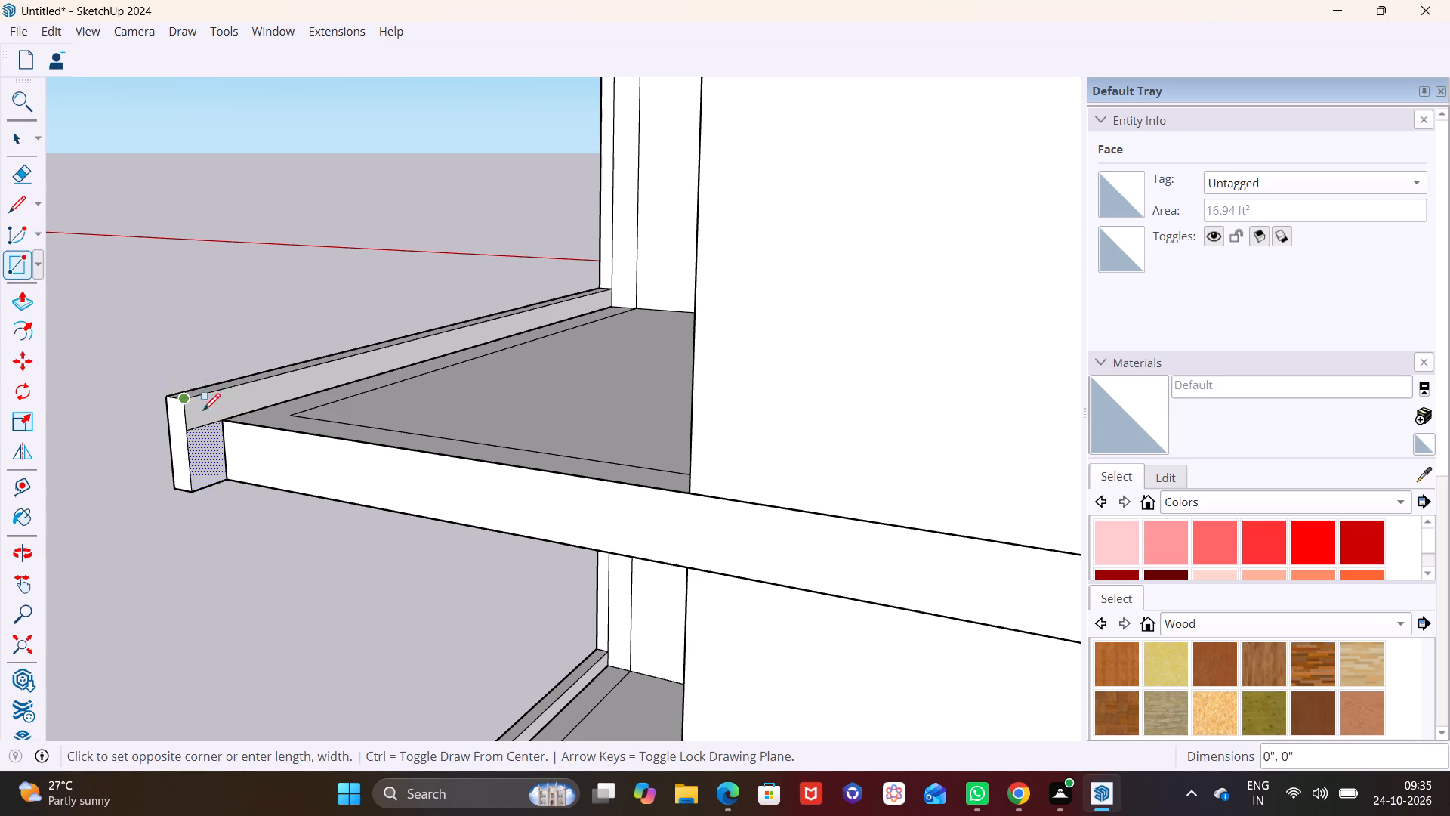
pyautogui.click(230, 481)
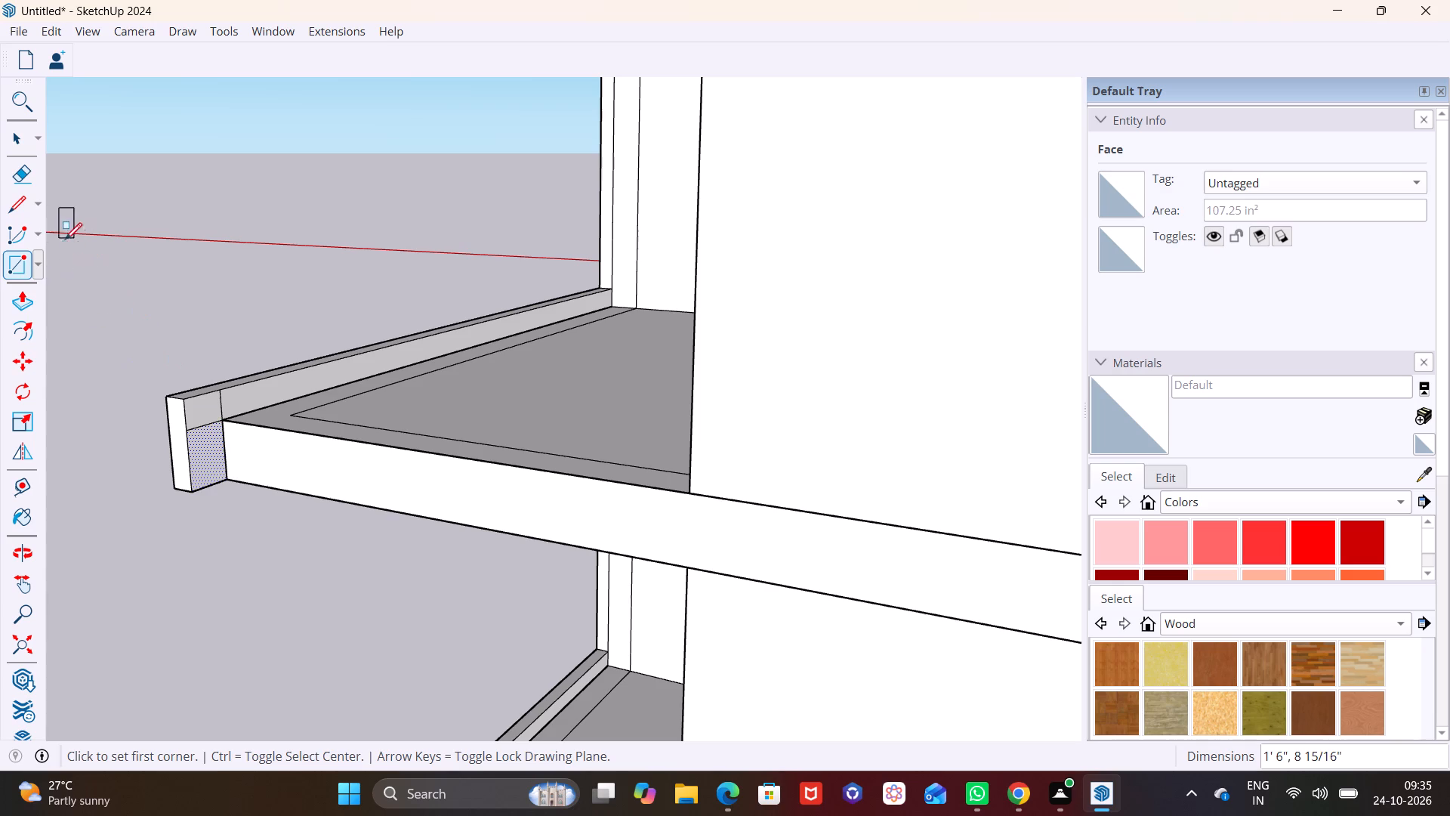
# Push/Pull the lower inner face of the extended band about 8' 5/16" along the fourth slab's side edge to the wall.
pyautogui.click(30, 297)
pyautogui.click(211, 449)
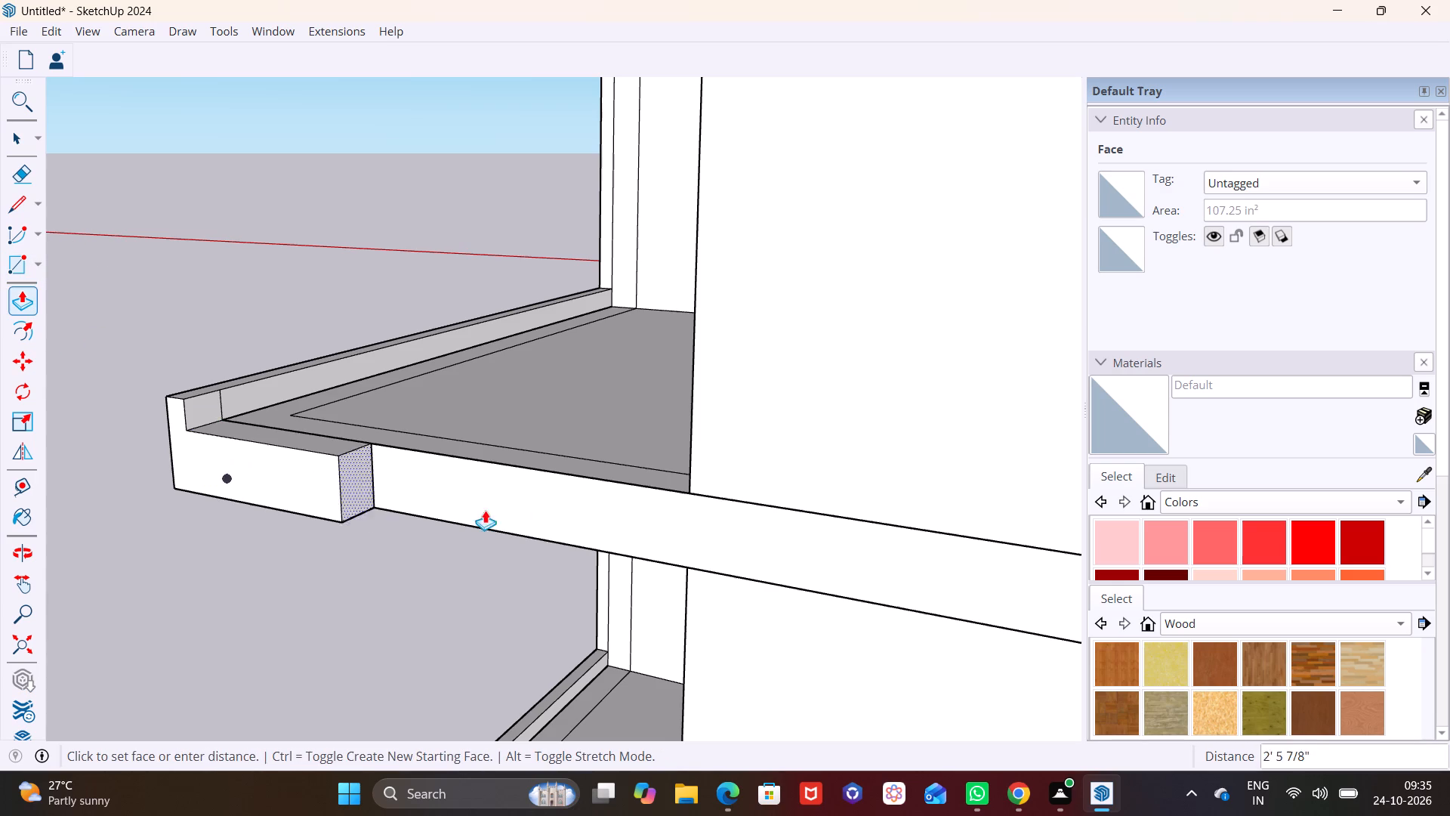
pyautogui.click(696, 471)
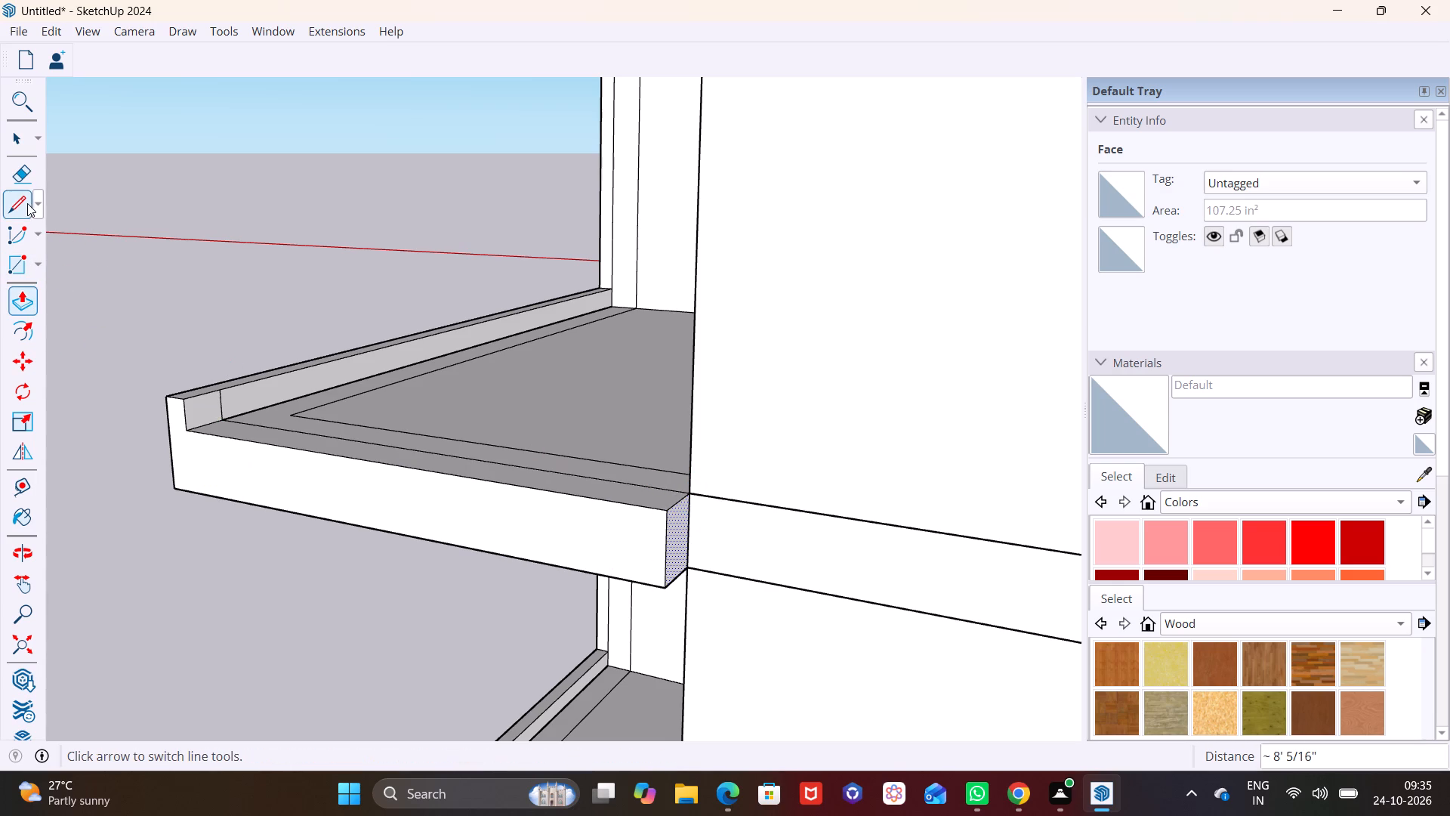
# Push/Pull the upper inner face of the fourth slab's extended band about 8' 5/16" along the side edge, matching the lower part.
pyautogui.click(20, 144)
pyautogui.click(186, 404)
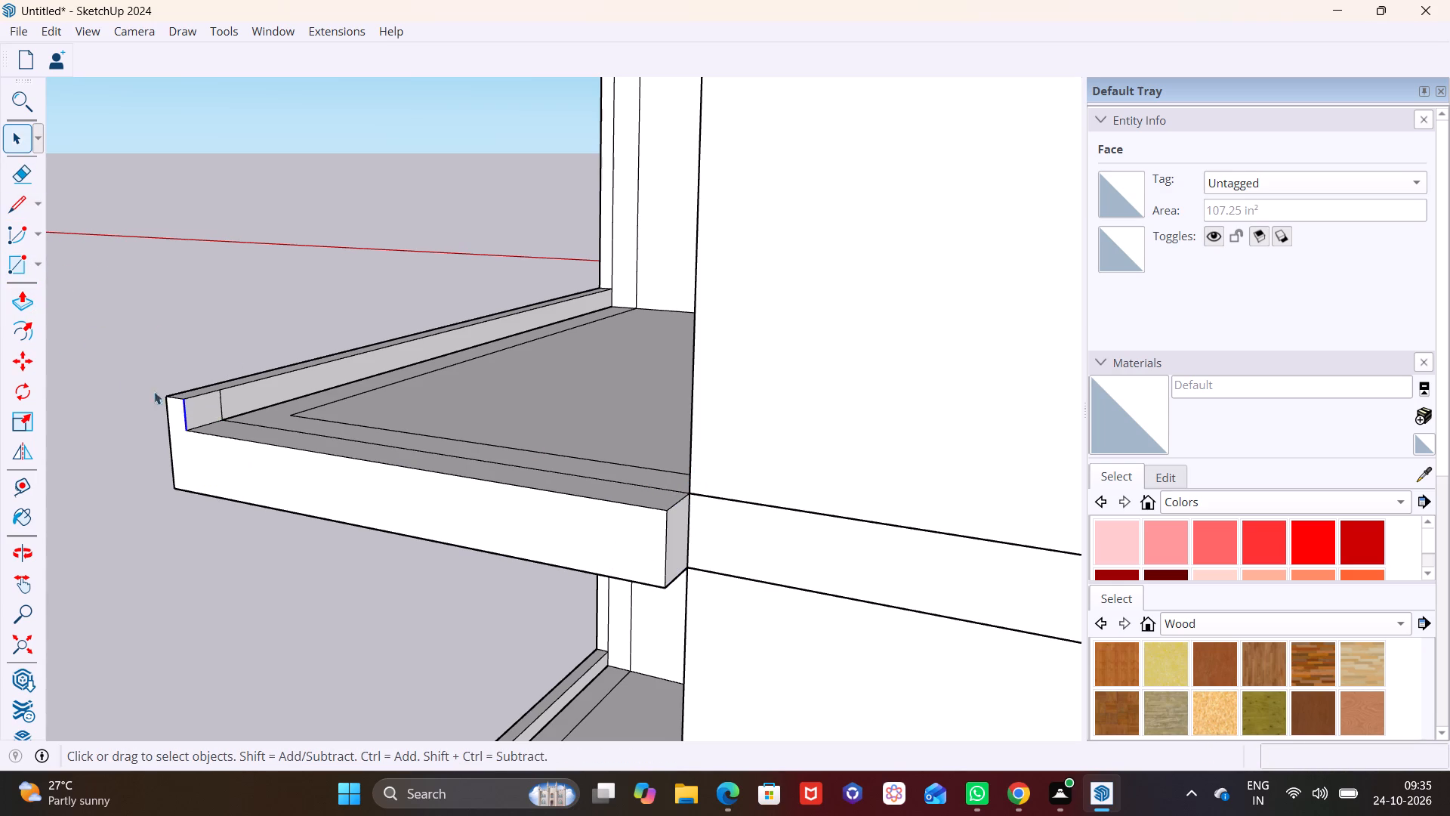
pyautogui.click(205, 409)
pyautogui.click(24, 295)
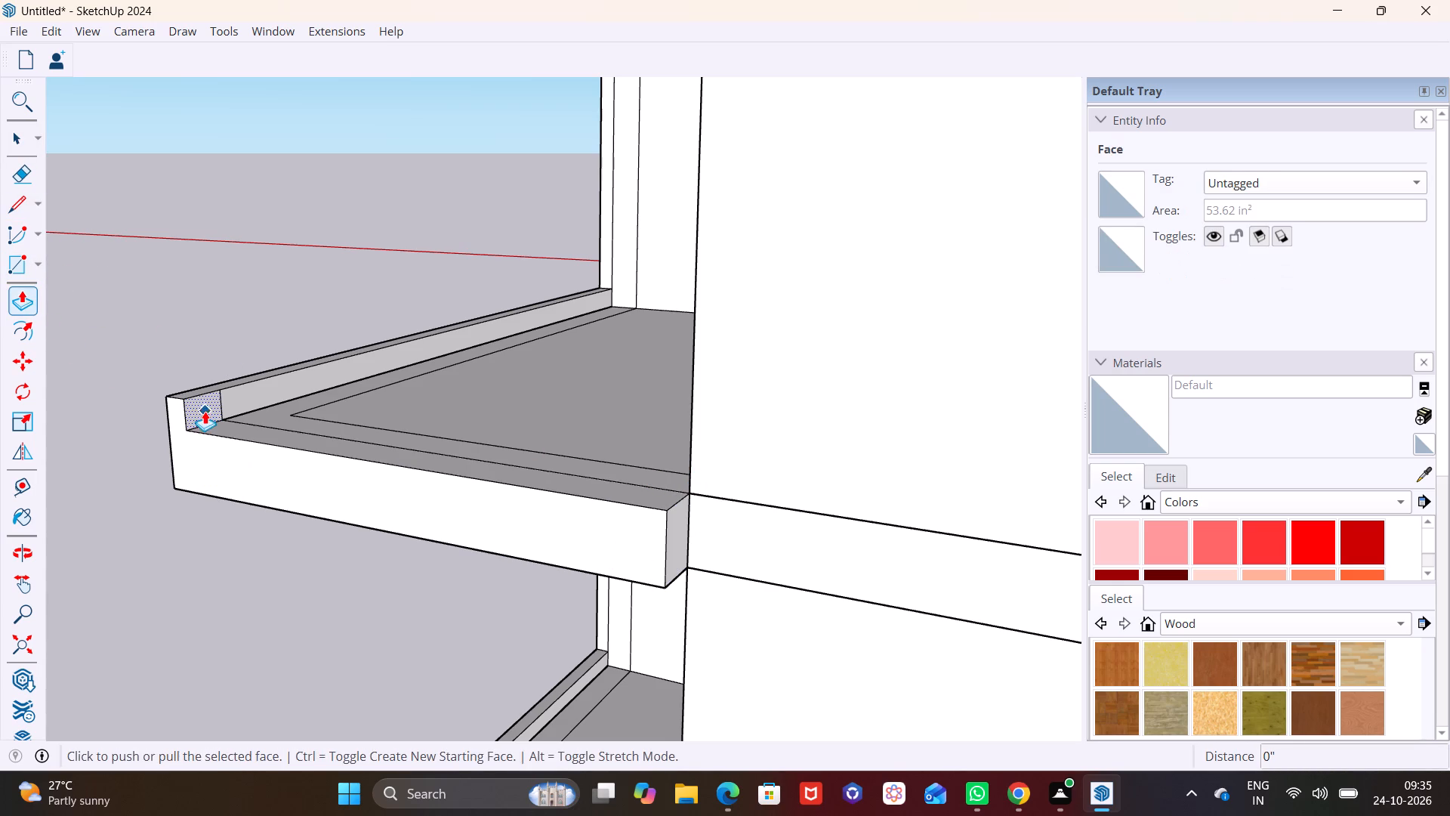
pyautogui.click(205, 411)
pyautogui.click(690, 487)
# Examine the wrapped slab-edge bands on all four floors from around and above the open corner.
pyautogui.scroll(-6, 508, 474)
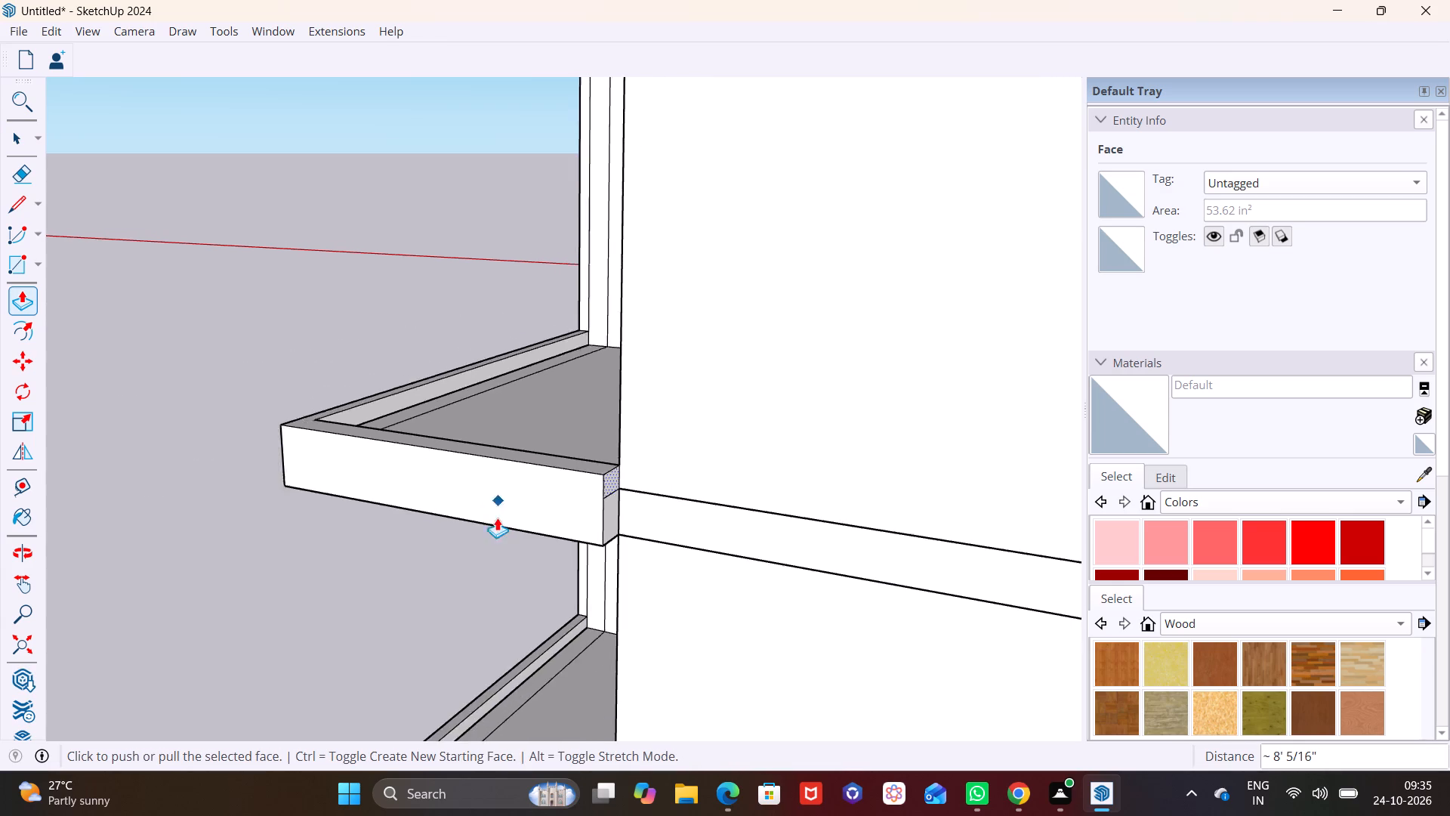
pyautogui.scroll(-5, 497, 518)
pyautogui.moveTo(489, 545); pyautogui.dragTo(985, 556, button='middle')
pyautogui.scroll(6, 715, 555)
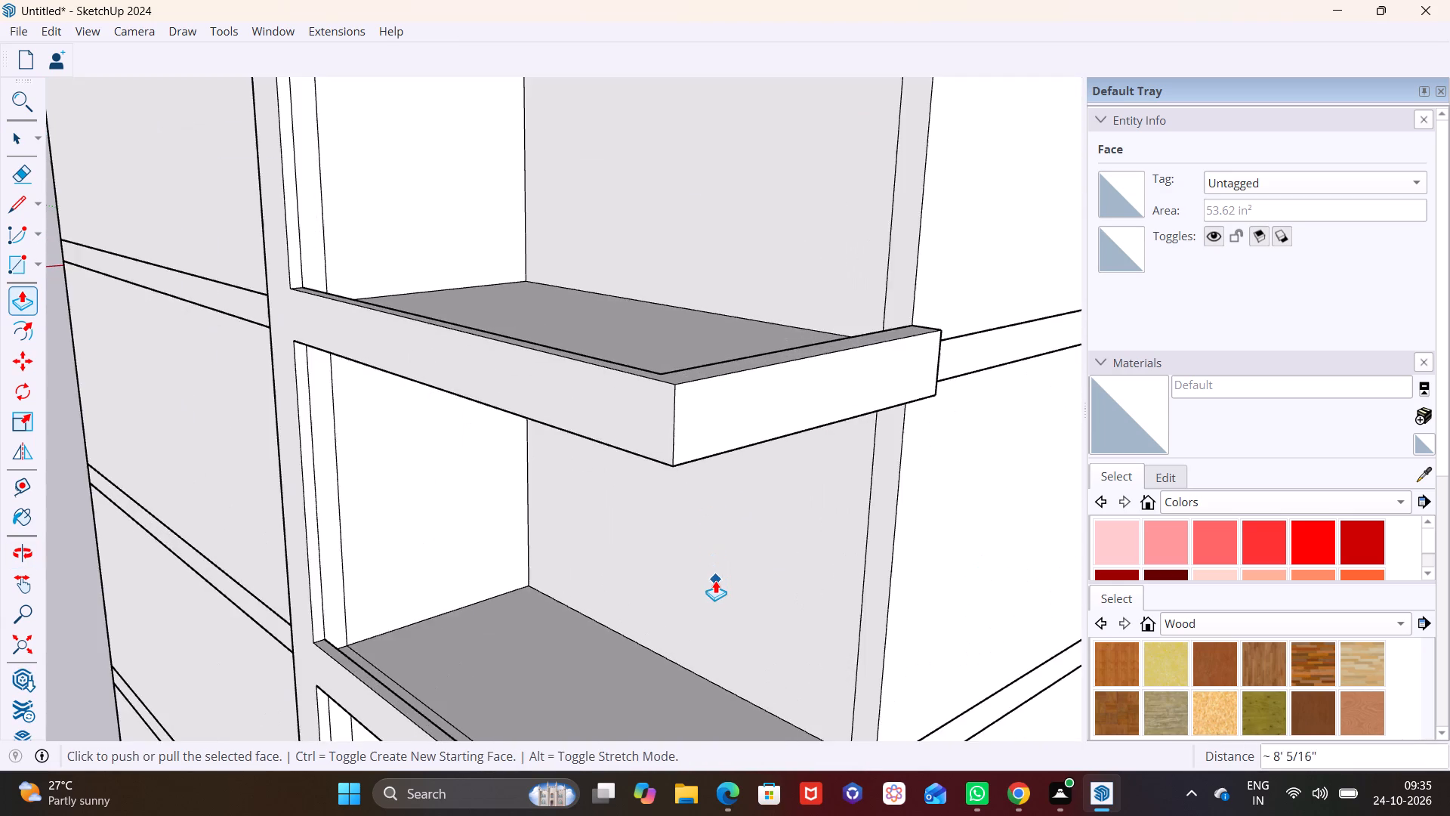
pyautogui.scroll(-9, 715, 580)
pyautogui.moveTo(751, 630); pyautogui.dragTo(859, 528, button='middle')
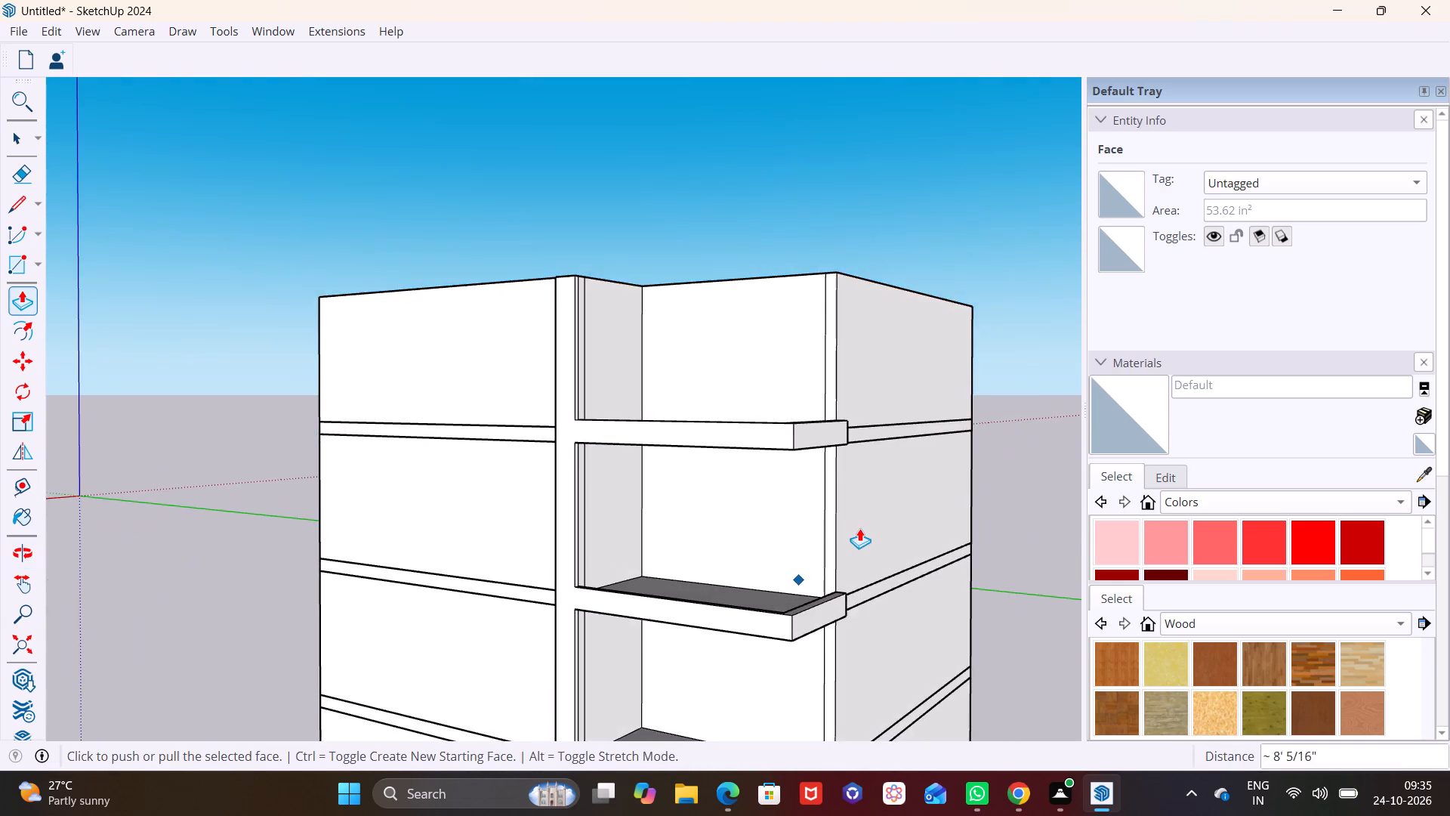
pyautogui.scroll(-10, 859, 528)
pyautogui.moveTo(748, 521); pyautogui.dragTo(804, 623, button='middle')
pyautogui.scroll(2, 822, 610)
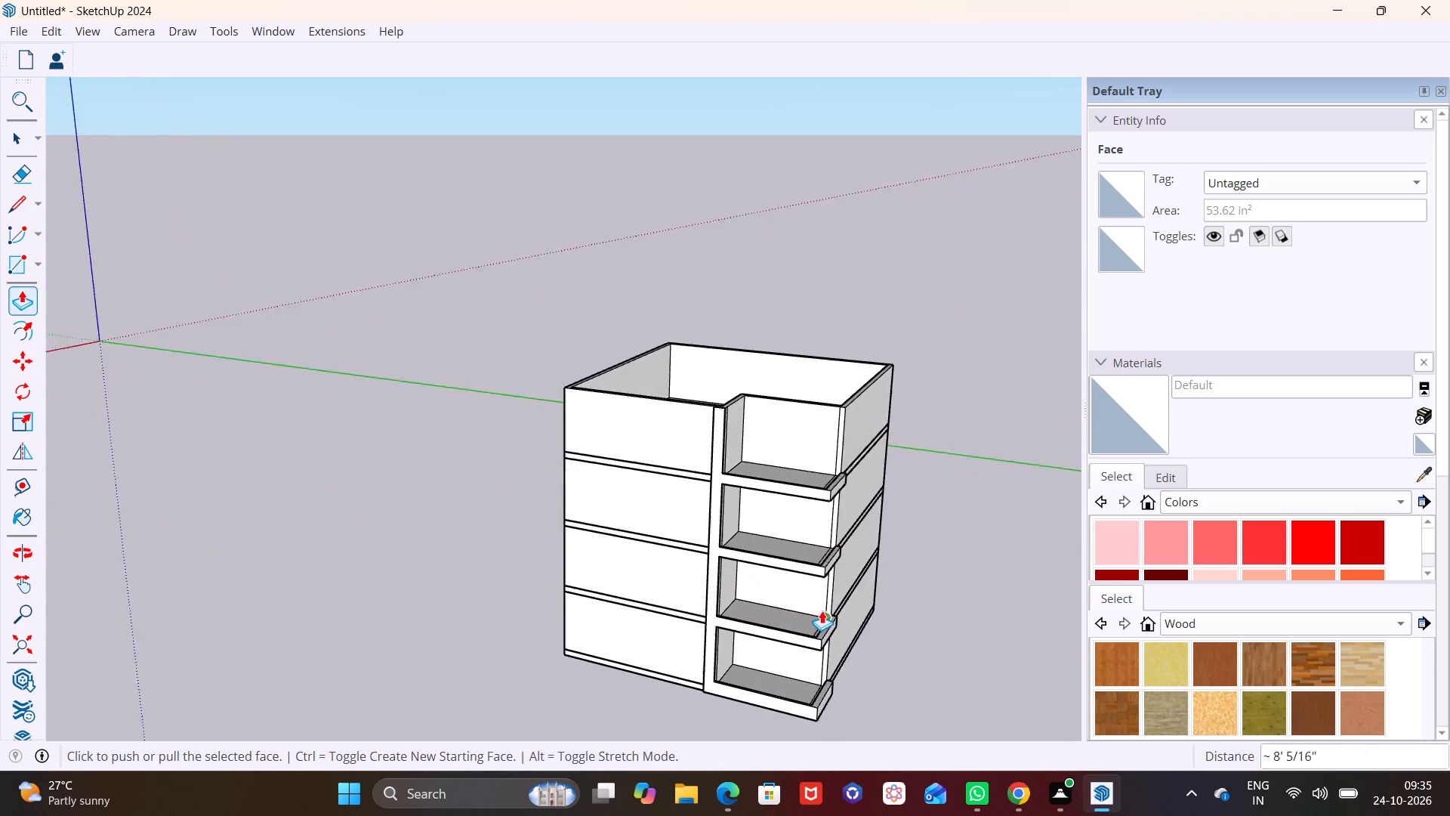
pyautogui.scroll(5, 822, 610)
pyautogui.moveTo(835, 608); pyautogui.dragTo(859, 586, button='middle')
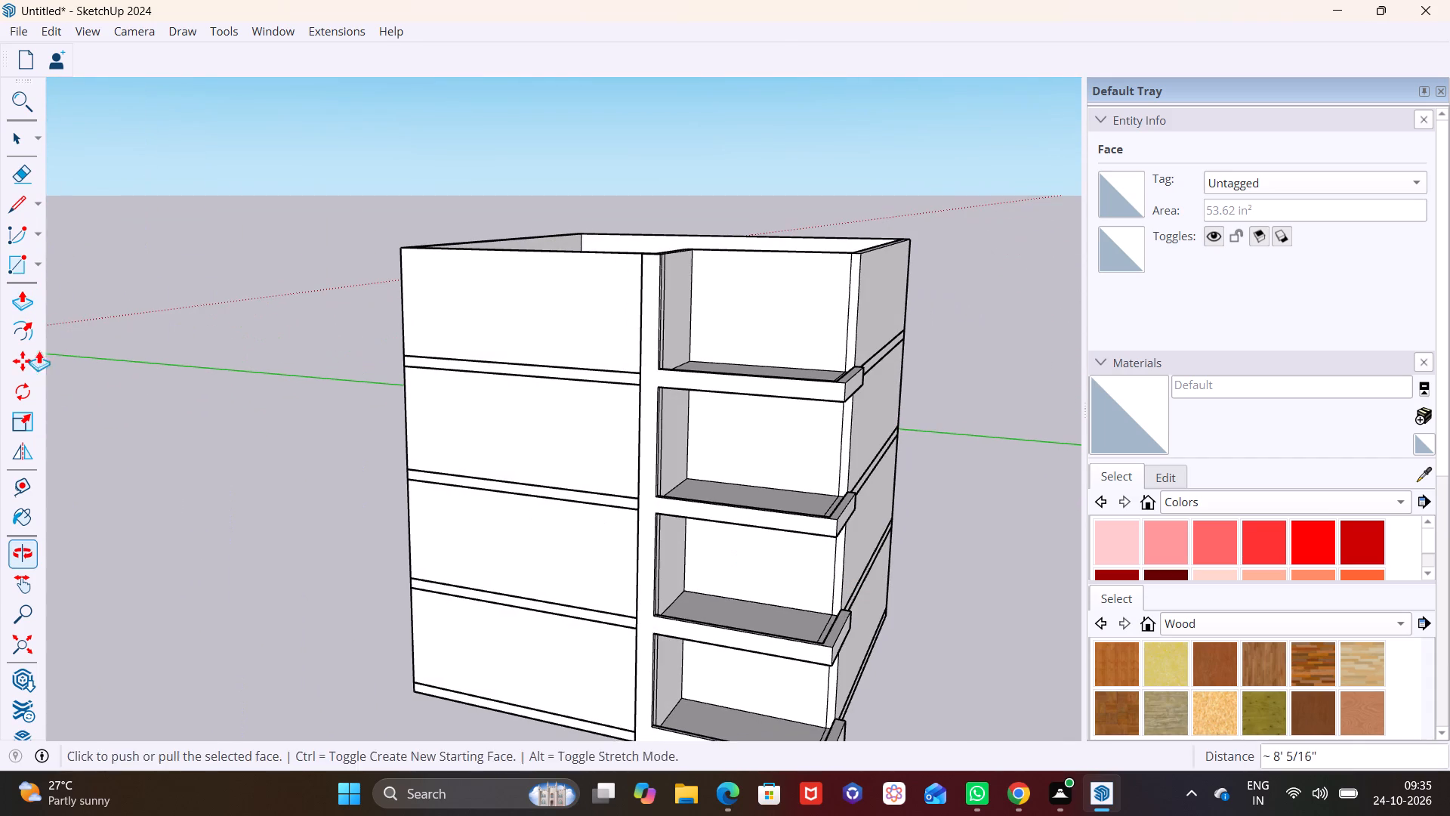
# Push/Pull the narrow side face of the full-height front column outward by 6 5/16", away from the open corner.
pyautogui.click(17, 138)
pyautogui.scroll(-1, 412, 431)
pyautogui.moveTo(638, 528); pyautogui.dragTo(603, 548, button='middle')
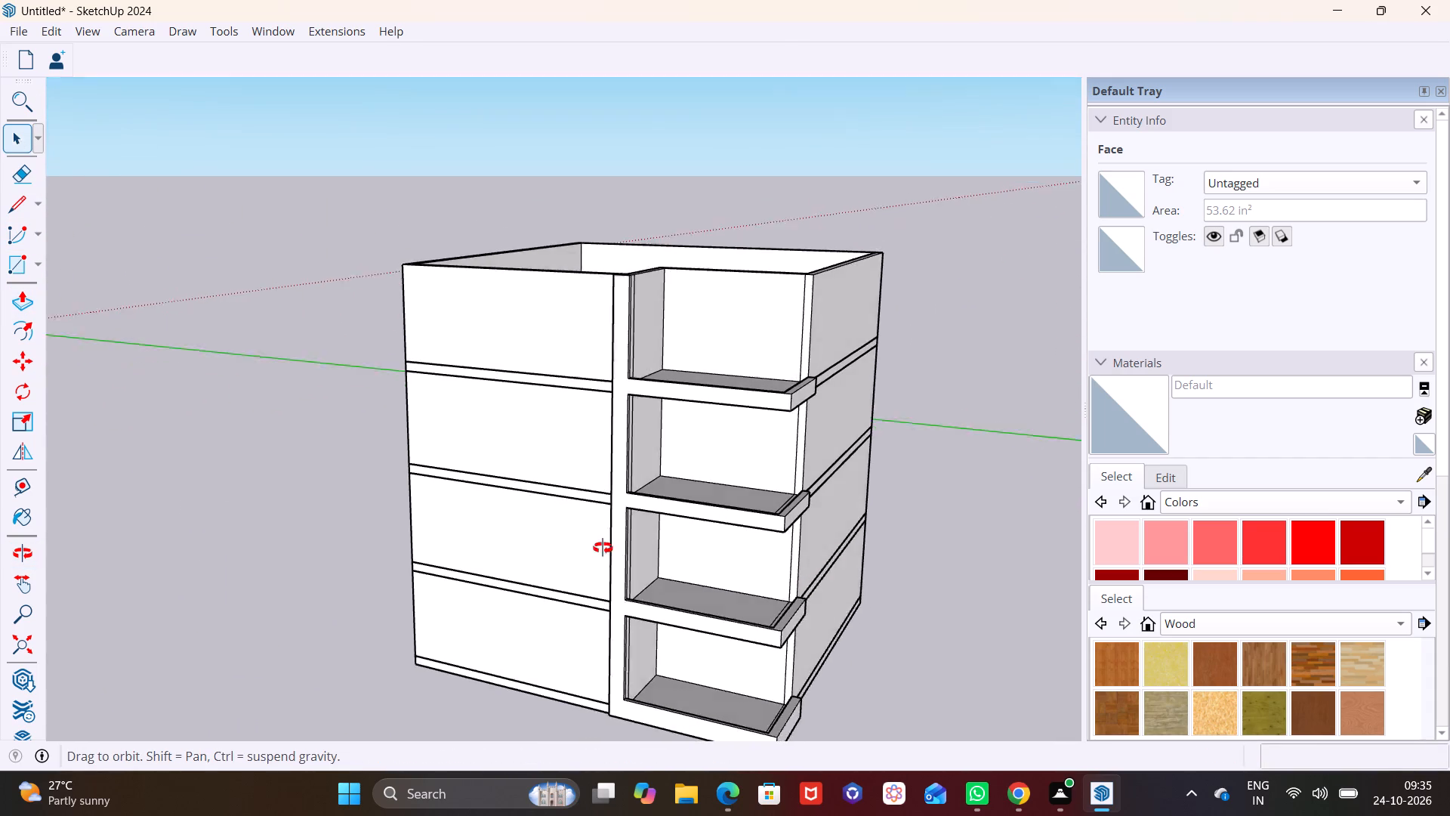
pyautogui.moveTo(603, 548); pyautogui.dragTo(770, 592, button='middle')
pyautogui.scroll(5, 659, 590)
pyautogui.moveTo(668, 570); pyautogui.dragTo(794, 563, button='middle')
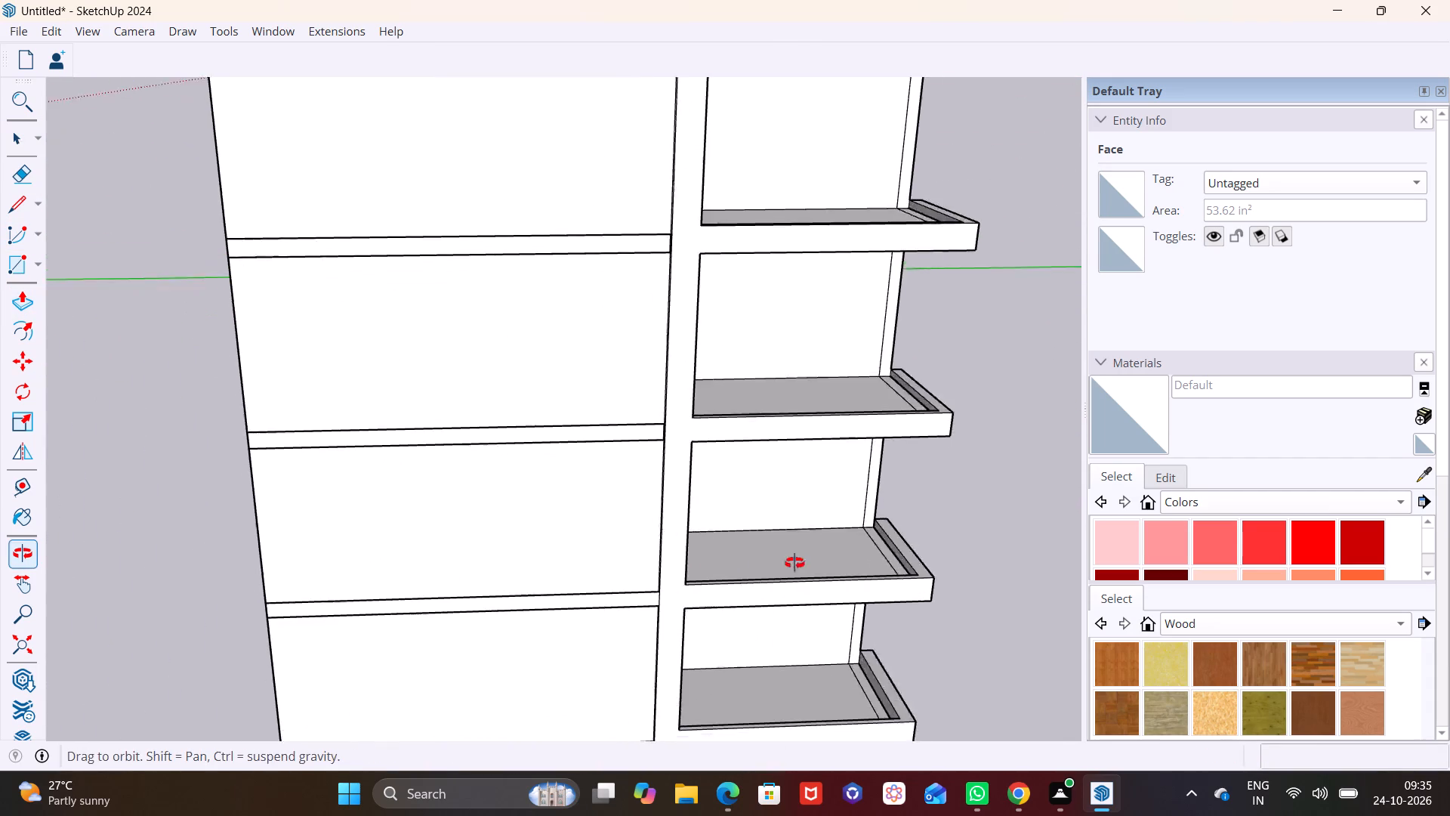
pyautogui.moveTo(794, 563); pyautogui.dragTo(835, 551, button='middle')
pyautogui.scroll(3, 714, 526)
pyautogui.moveTo(722, 523); pyautogui.dragTo(851, 502, button='middle')
pyautogui.scroll(4, 794, 491)
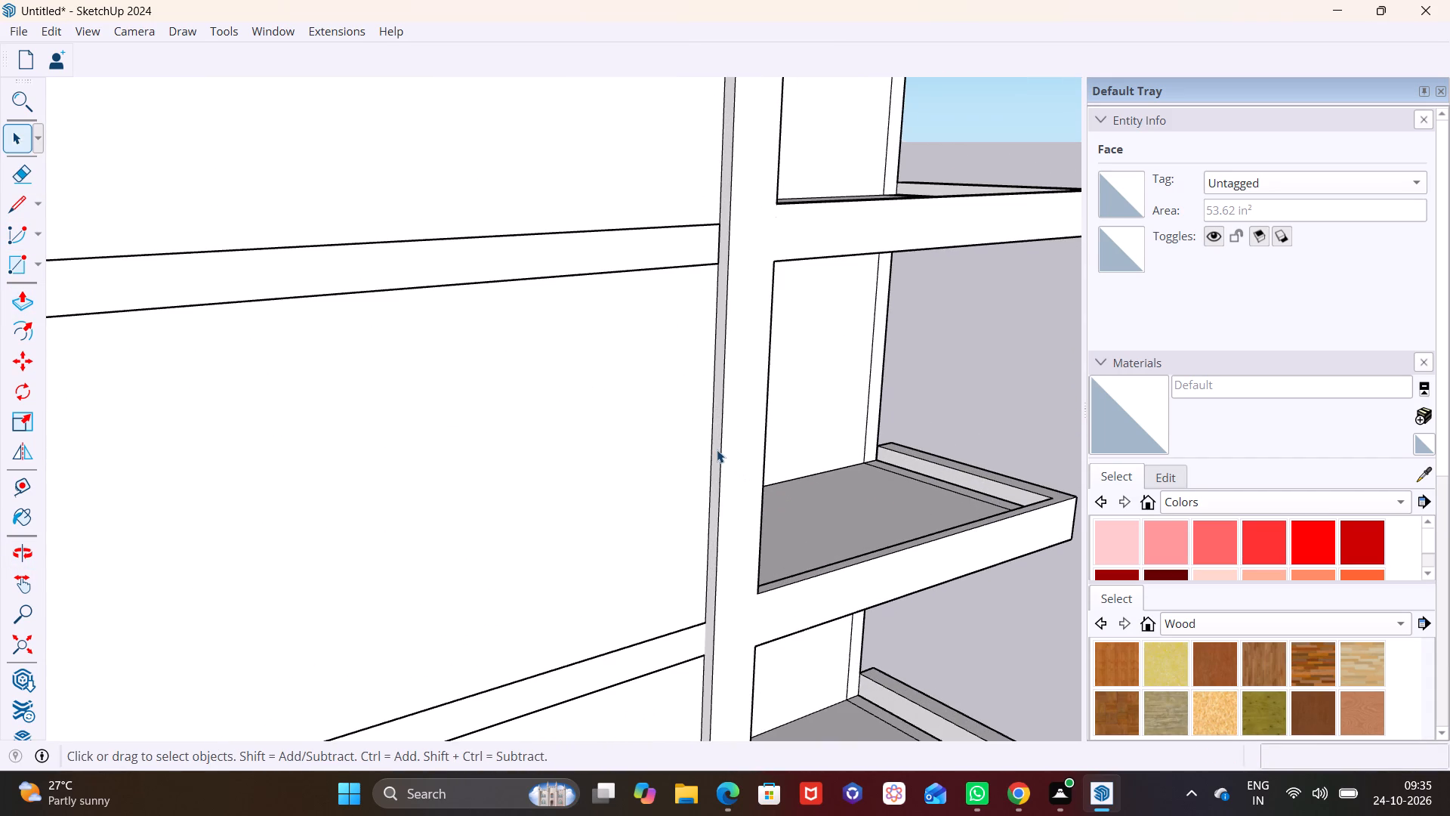
pyautogui.click(717, 450)
pyautogui.click(15, 302)
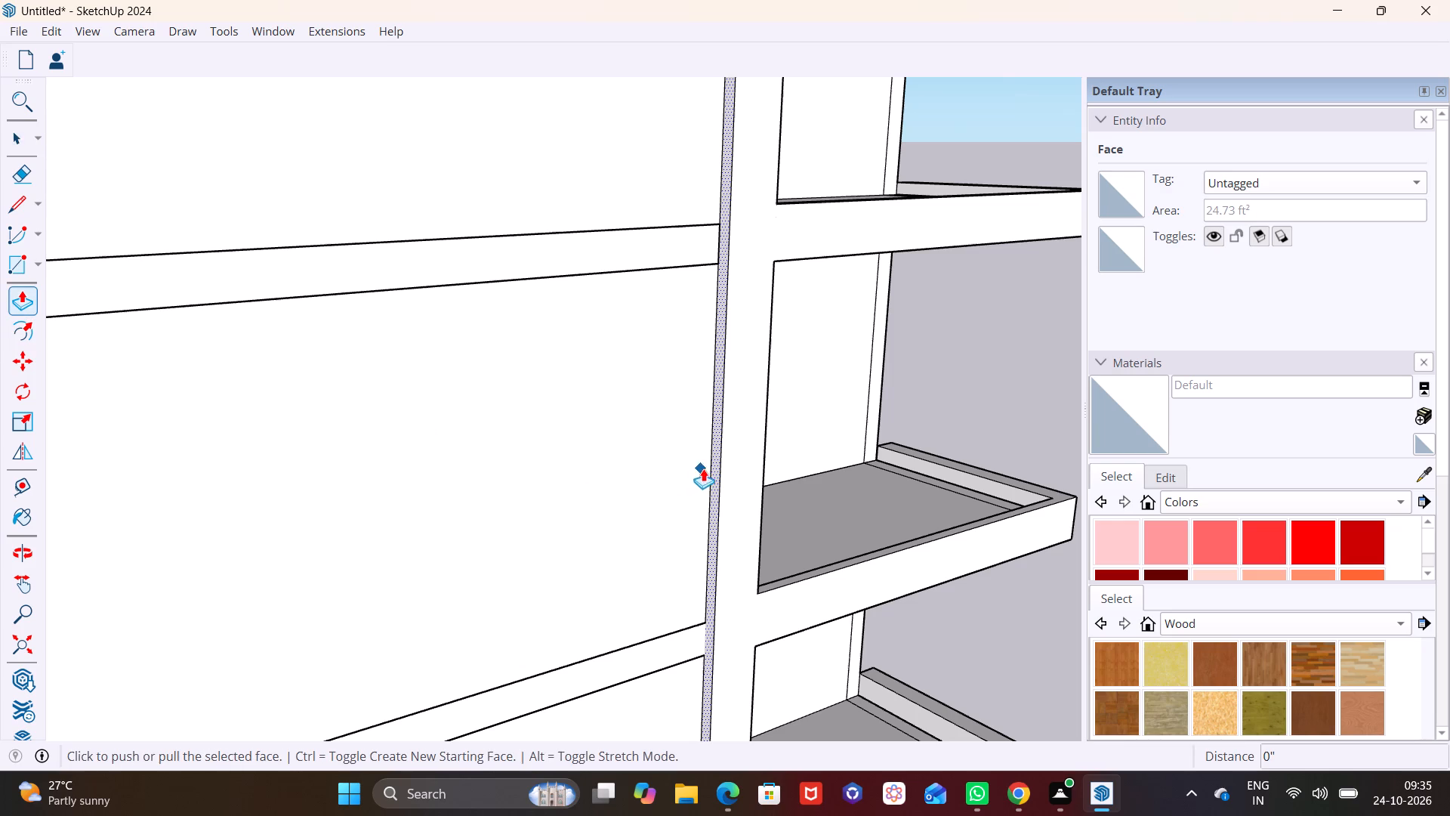
pyautogui.click(712, 462)
pyautogui.click(699, 468)
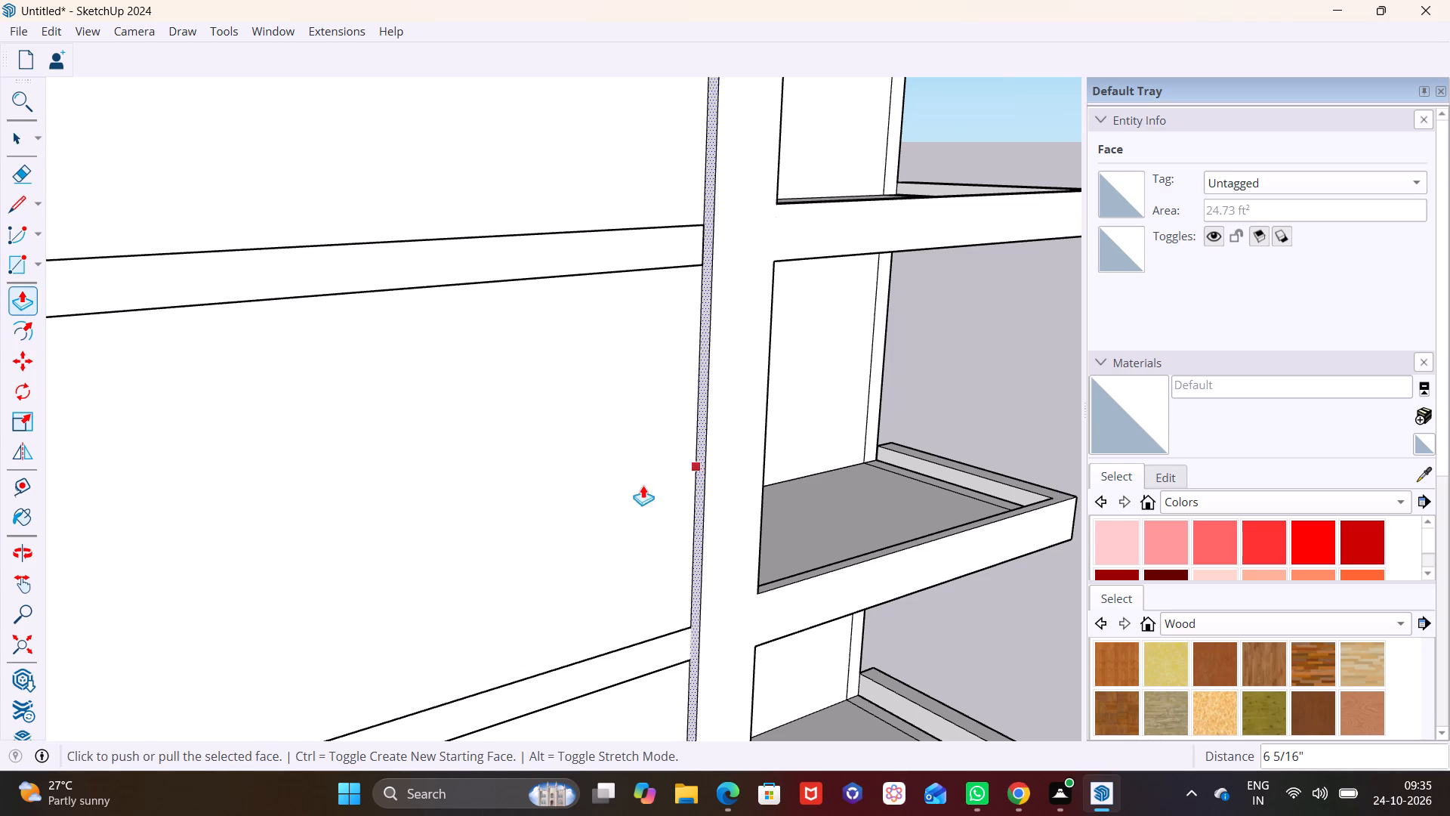
# Examine the front elevation with the widened column and the balcony bands from several angles.
pyautogui.scroll(-7, 554, 521)
pyautogui.moveTo(693, 631); pyautogui.dragTo(251, 536, button='middle')
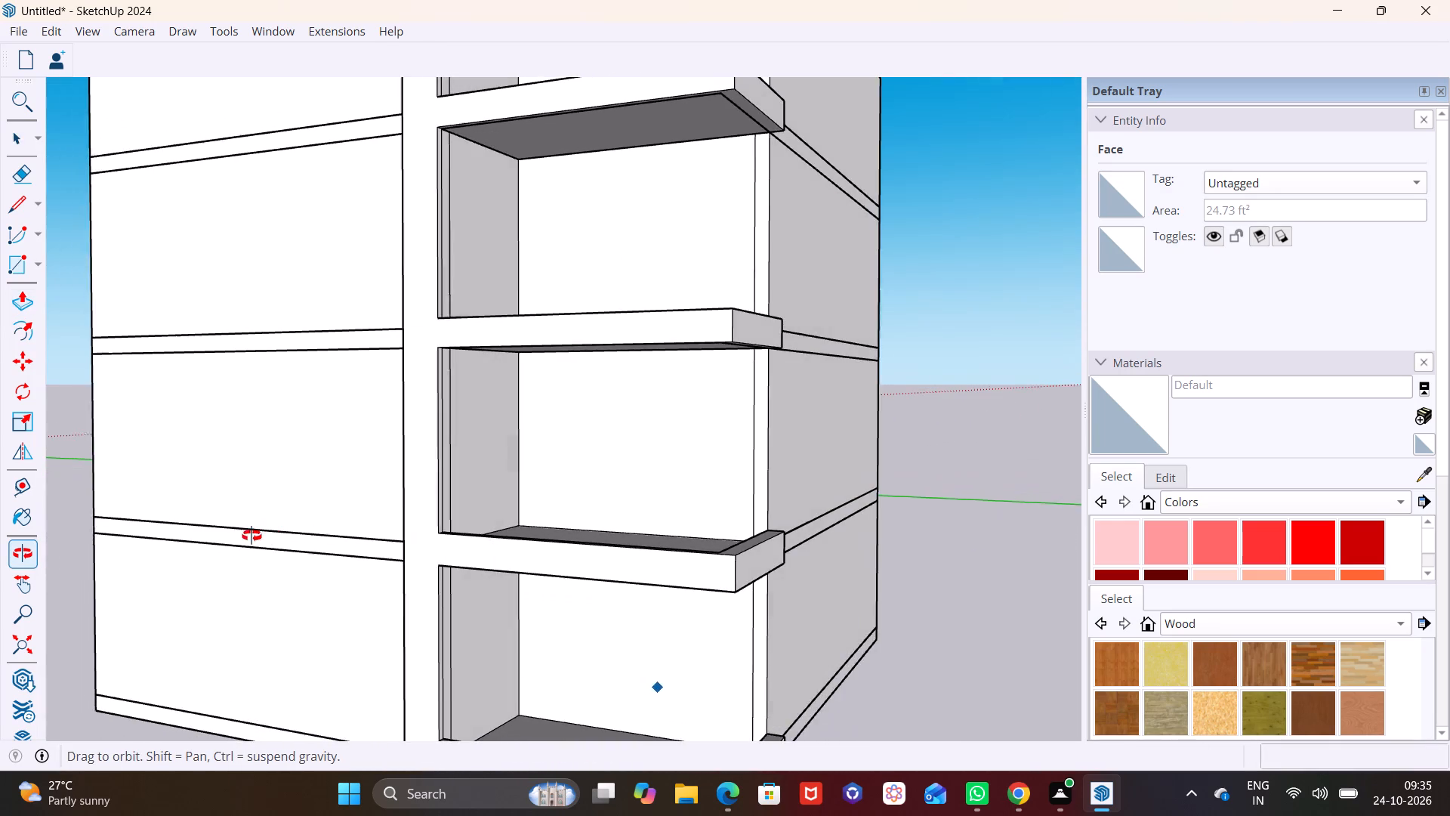
pyautogui.moveTo(251, 536); pyautogui.dragTo(251, 536, button='middle')
pyautogui.scroll(-6, 327, 508)
pyautogui.moveTo(458, 526); pyautogui.dragTo(699, 522, button='middle')
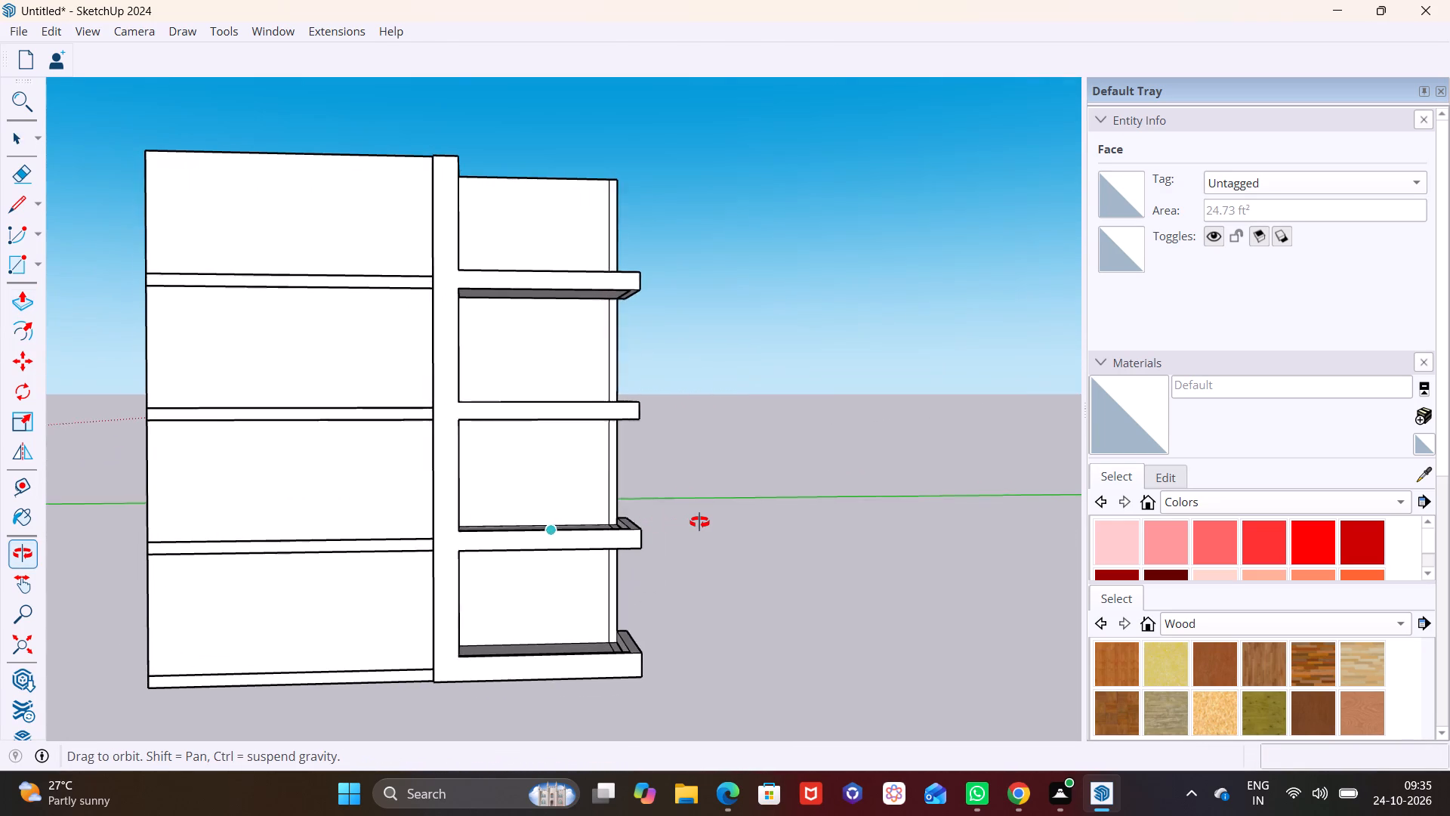
pyautogui.moveTo(699, 522); pyautogui.dragTo(716, 507, button='middle')
pyautogui.scroll(-3, 716, 505)
pyautogui.moveTo(689, 524); pyautogui.dragTo(650, 586, button='middle')
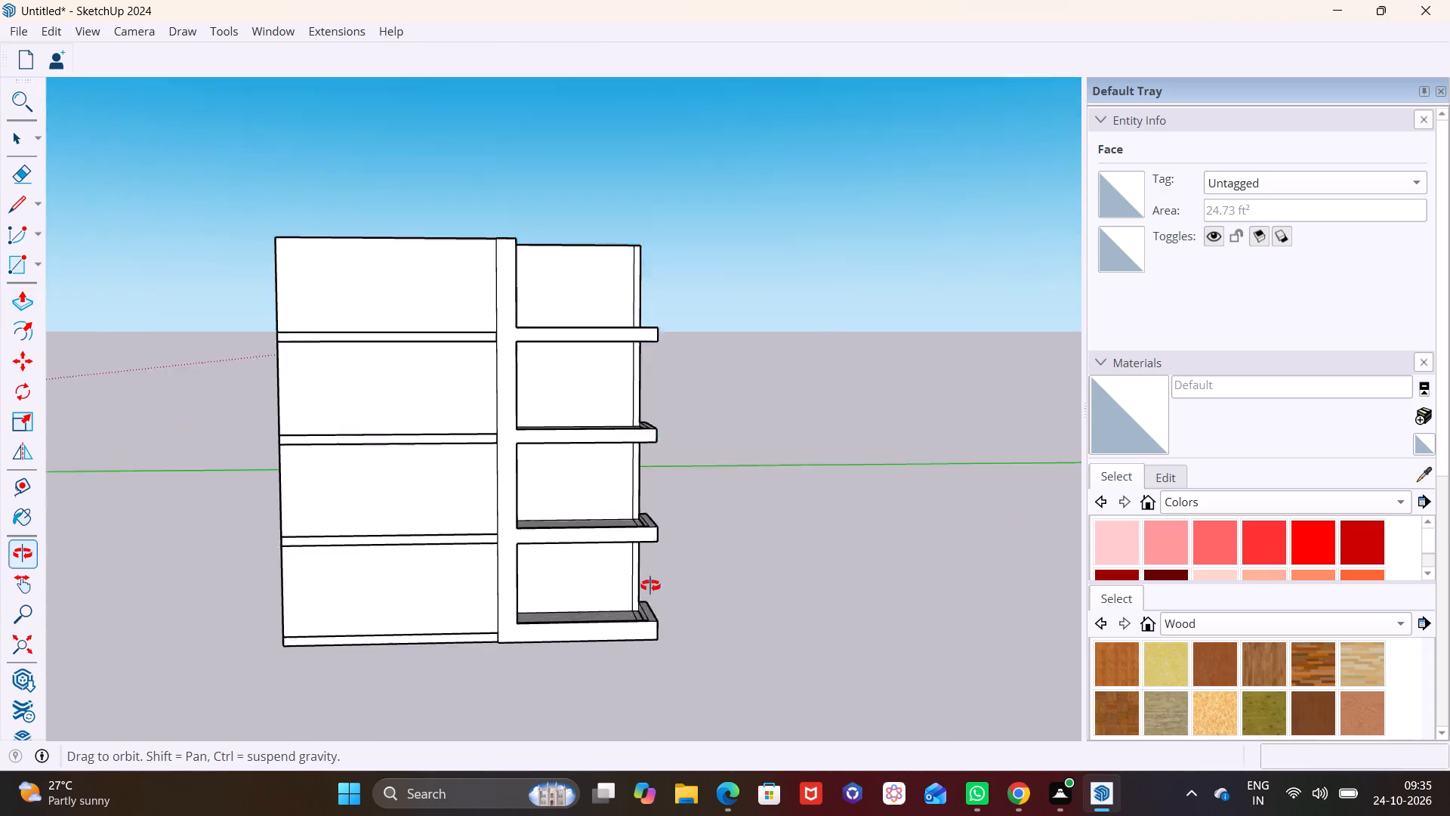
# Examine the building from above, the front and the side, checking the front column, wall bays and balcony bands.
pyautogui.moveTo(650, 586); pyautogui.dragTo(643, 651, button='middle')
pyautogui.scroll(3, 648, 411)
pyautogui.moveTo(615, 398); pyautogui.dragTo(464, 496, button='middle')
pyautogui.scroll(8, 353, 208)
pyautogui.scroll(-11, 522, 341)
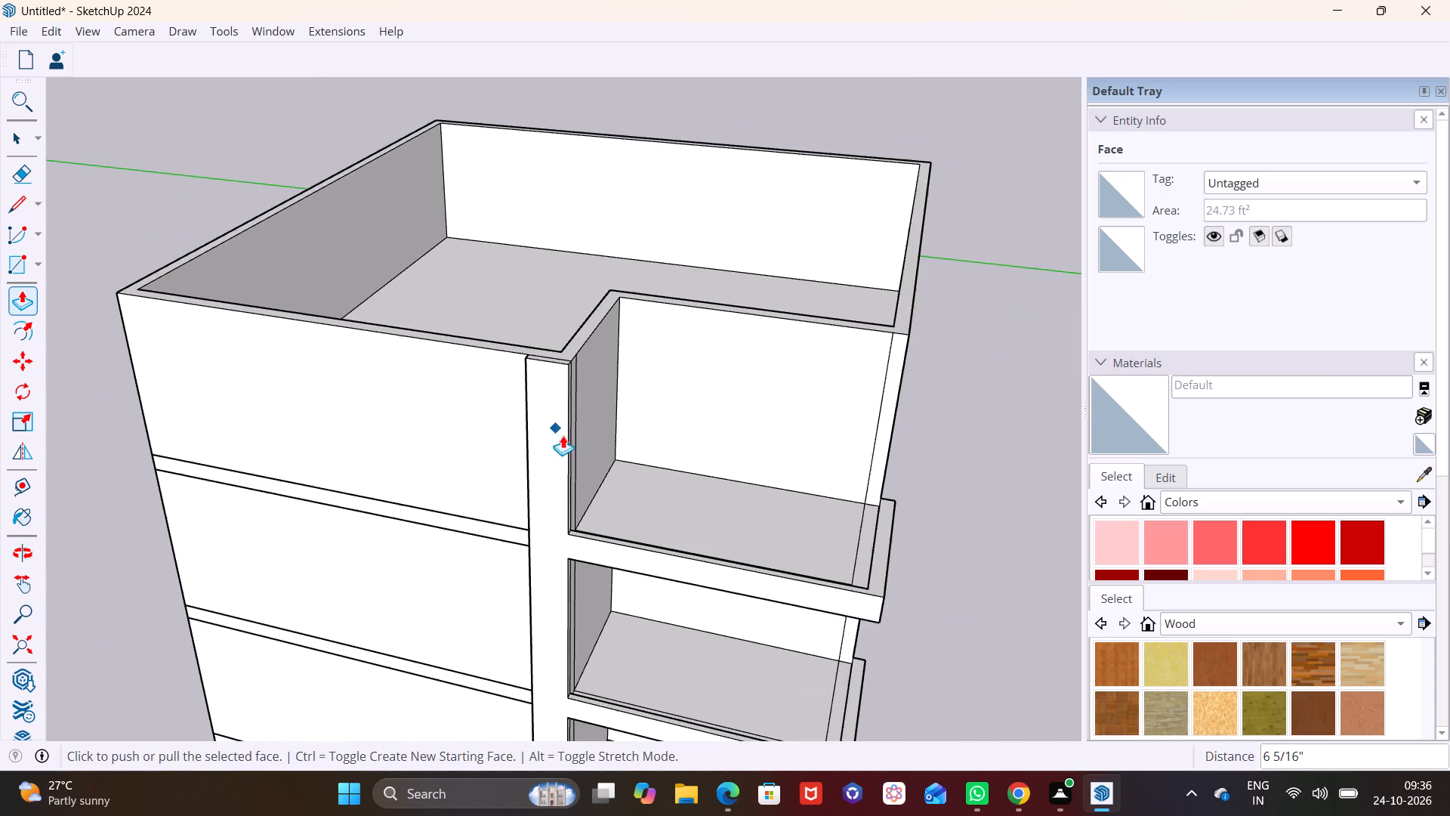
pyautogui.scroll(-13, 563, 435)
pyautogui.moveTo(669, 635); pyautogui.dragTo(769, 501, button='middle')
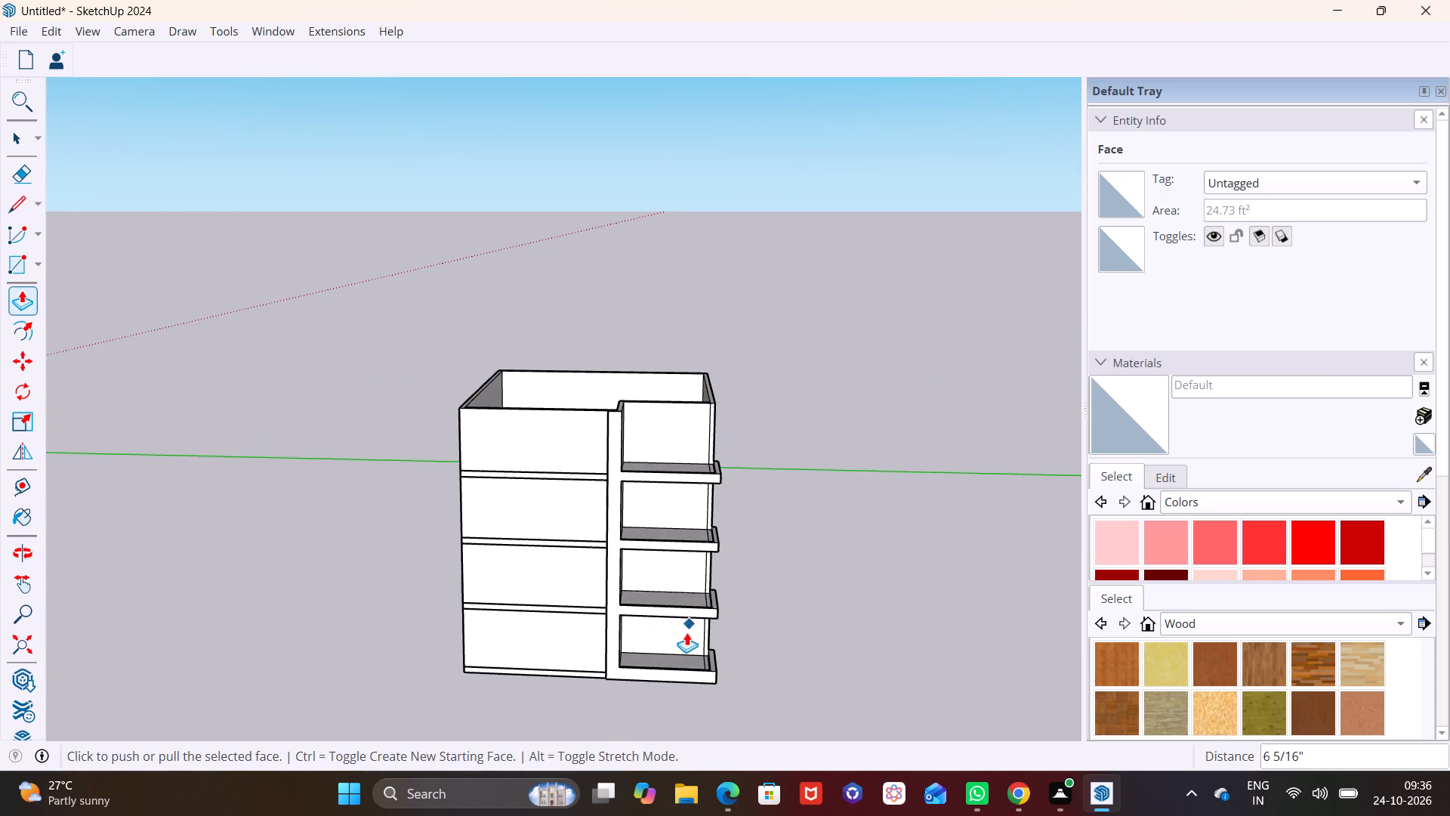
pyautogui.scroll(3, 676, 637)
pyautogui.moveTo(652, 639); pyautogui.dragTo(604, 651, button='middle')
pyautogui.scroll(4, 595, 648)
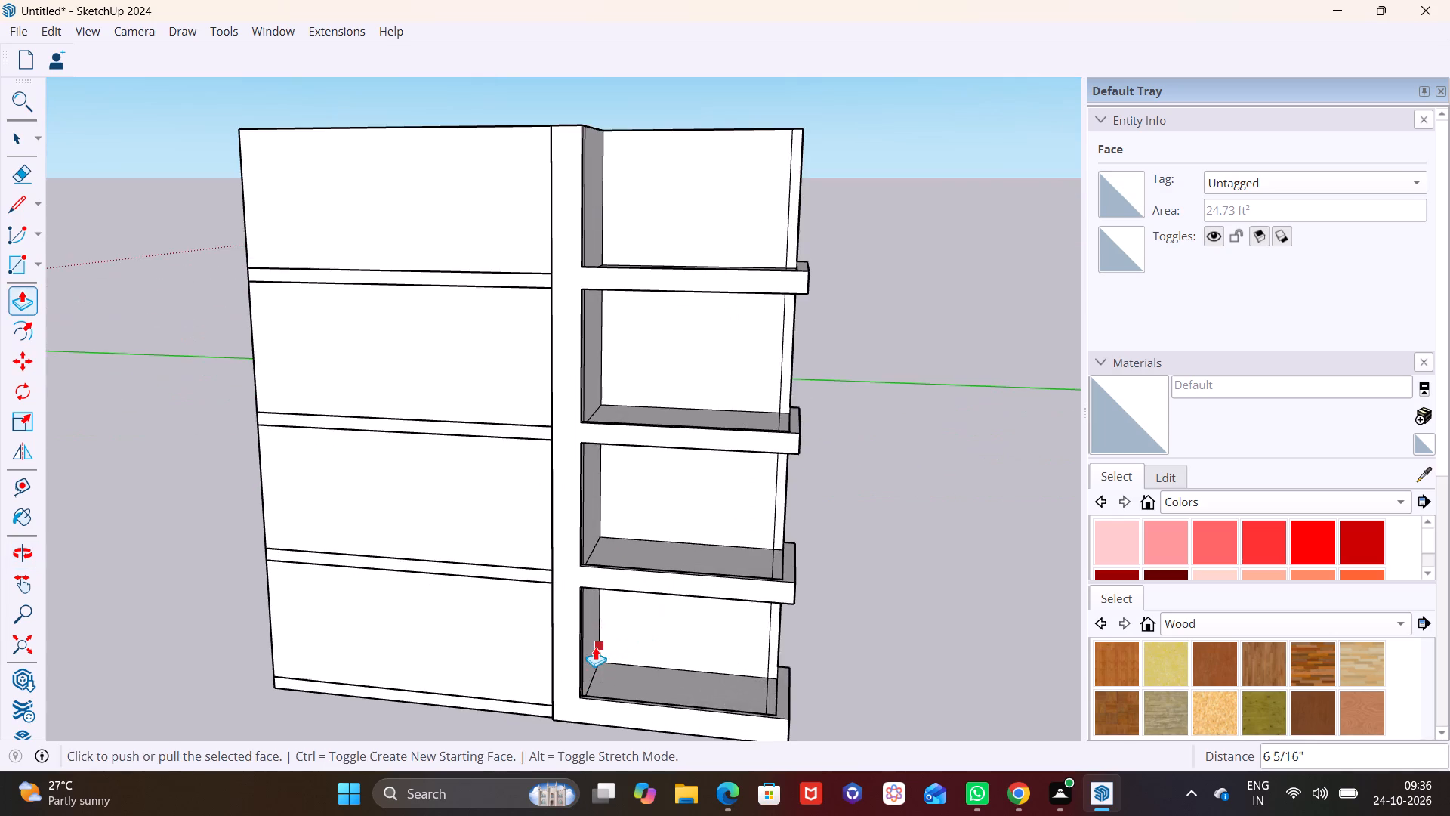
pyautogui.moveTo(595, 647); pyautogui.dragTo(631, 590, button='middle')
pyautogui.scroll(-3, 631, 590)
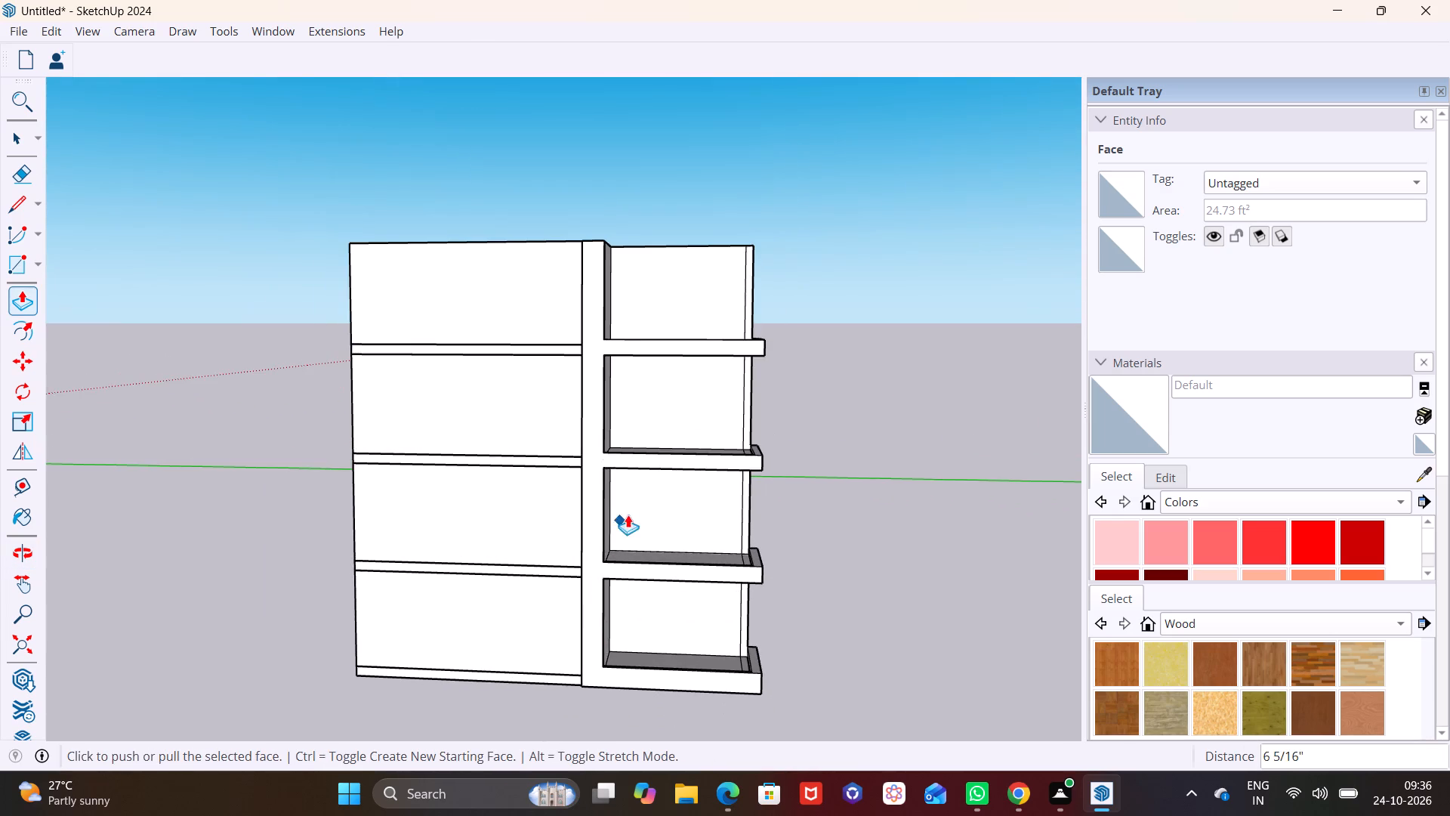
pyautogui.moveTo(628, 515); pyautogui.dragTo(918, 554, button='middle')
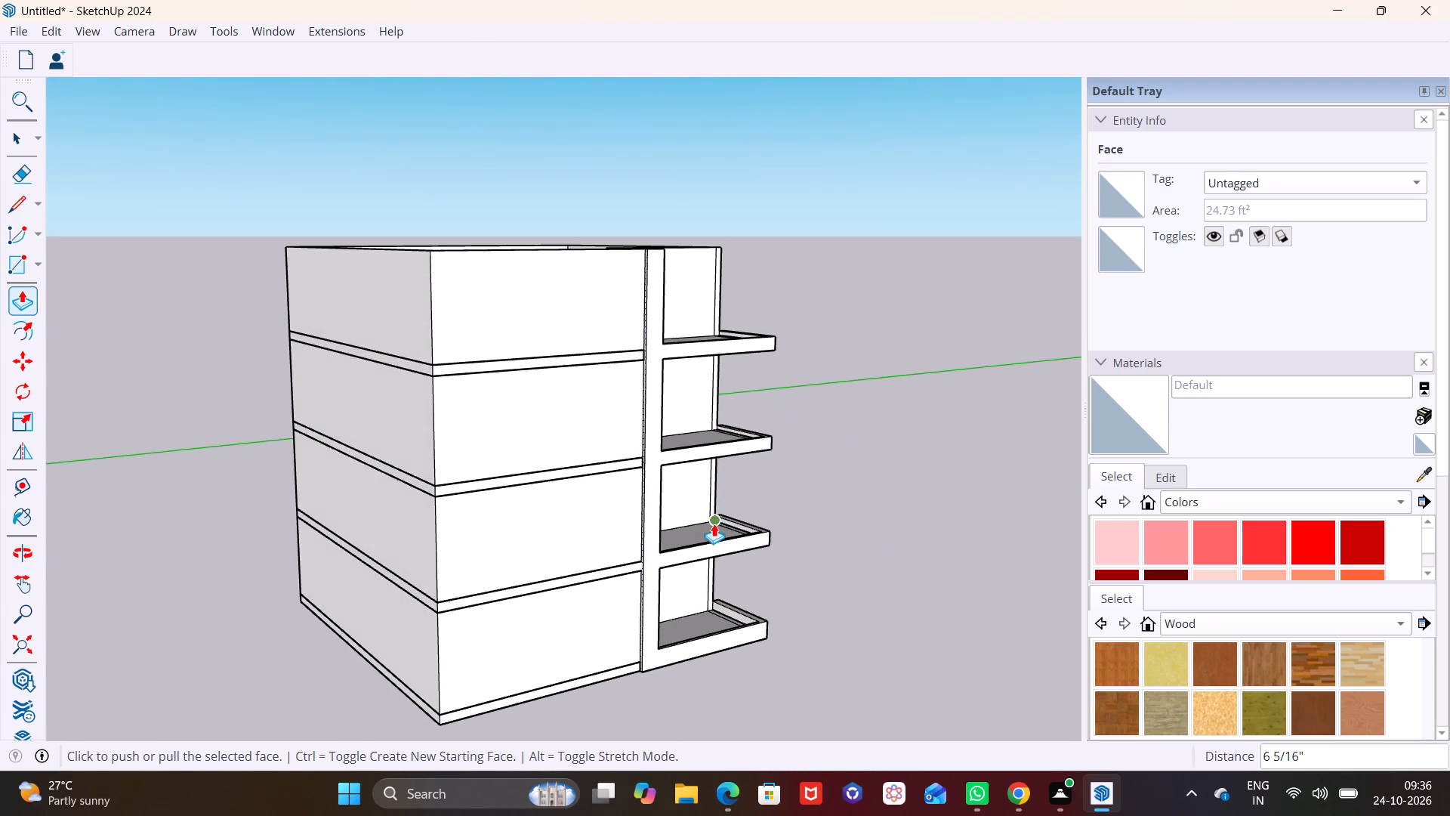
pyautogui.scroll(2, 714, 524)
pyautogui.scroll(-5, 695, 529)
pyautogui.moveTo(705, 539); pyautogui.dragTo(479, 576, button='middle')
pyautogui.scroll(2, 514, 575)
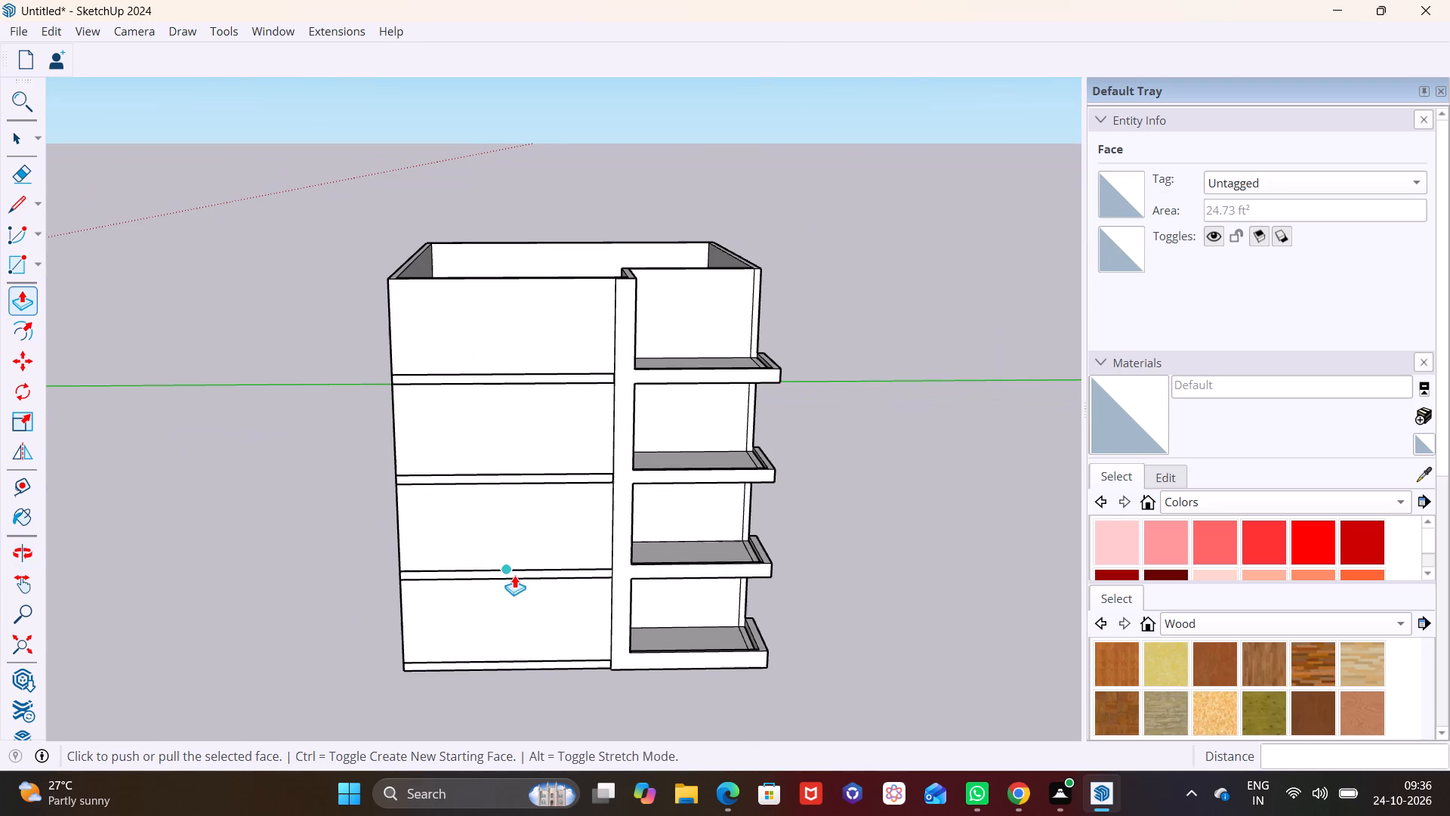
pyautogui.scroll(3, 515, 575)
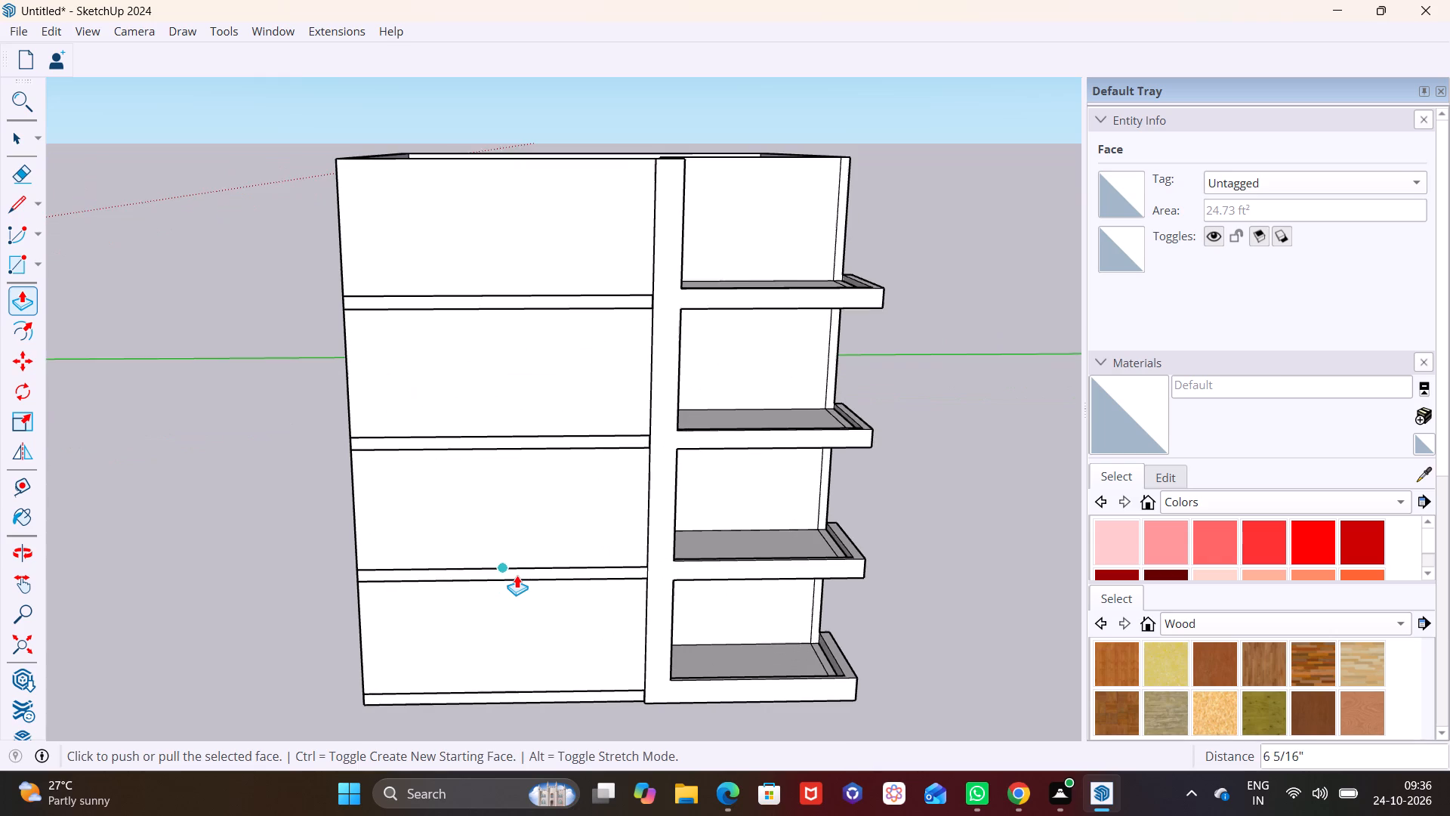
pyautogui.moveTo(517, 575); pyautogui.dragTo(511, 555, button='middle')
pyautogui.scroll(1, 511, 555)
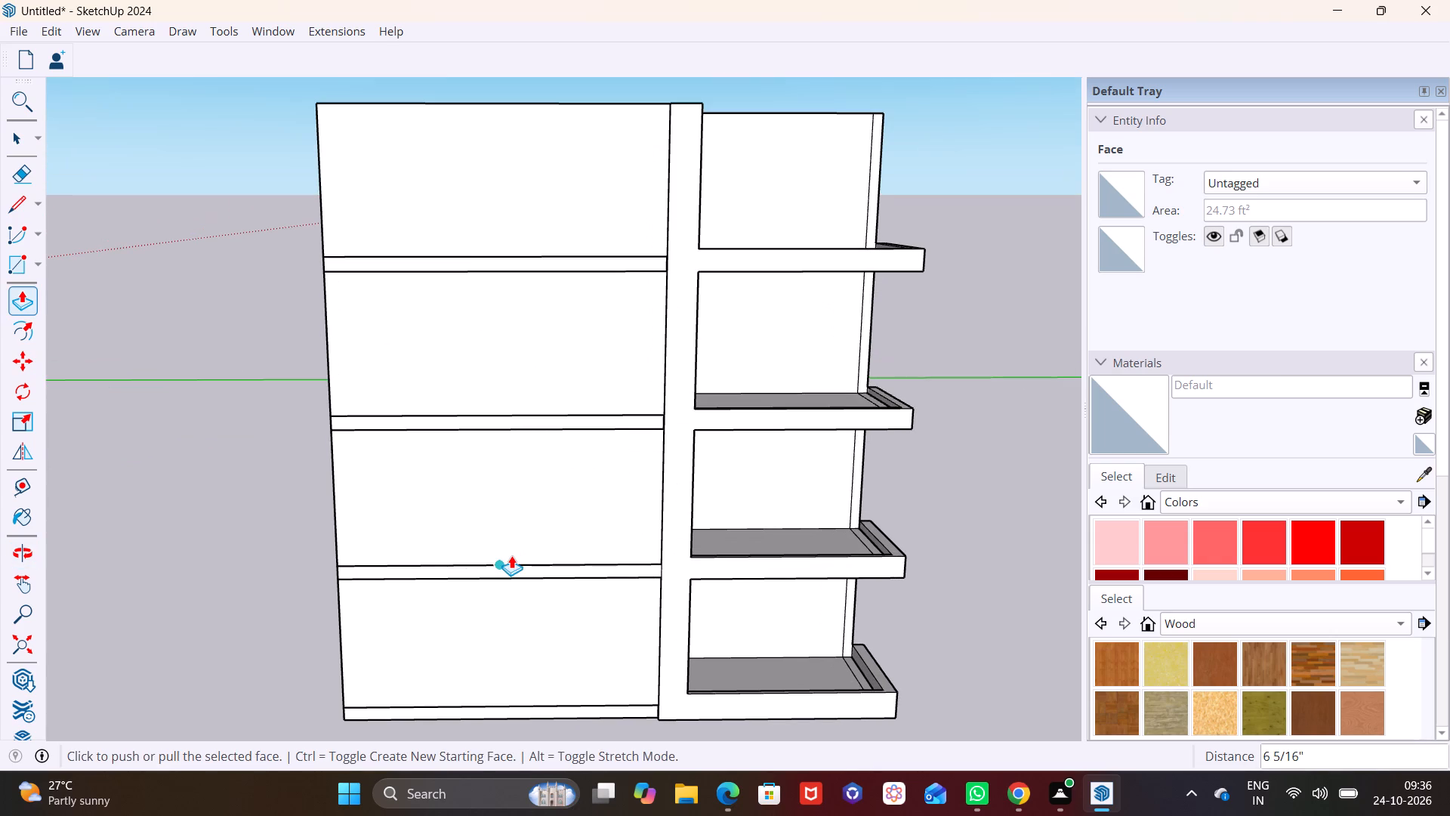
# Inspect the front elevation's wall faces, slab edges and column-and-balcony band by selecting them one at a time on each floor.
pyautogui.click(26, 138)
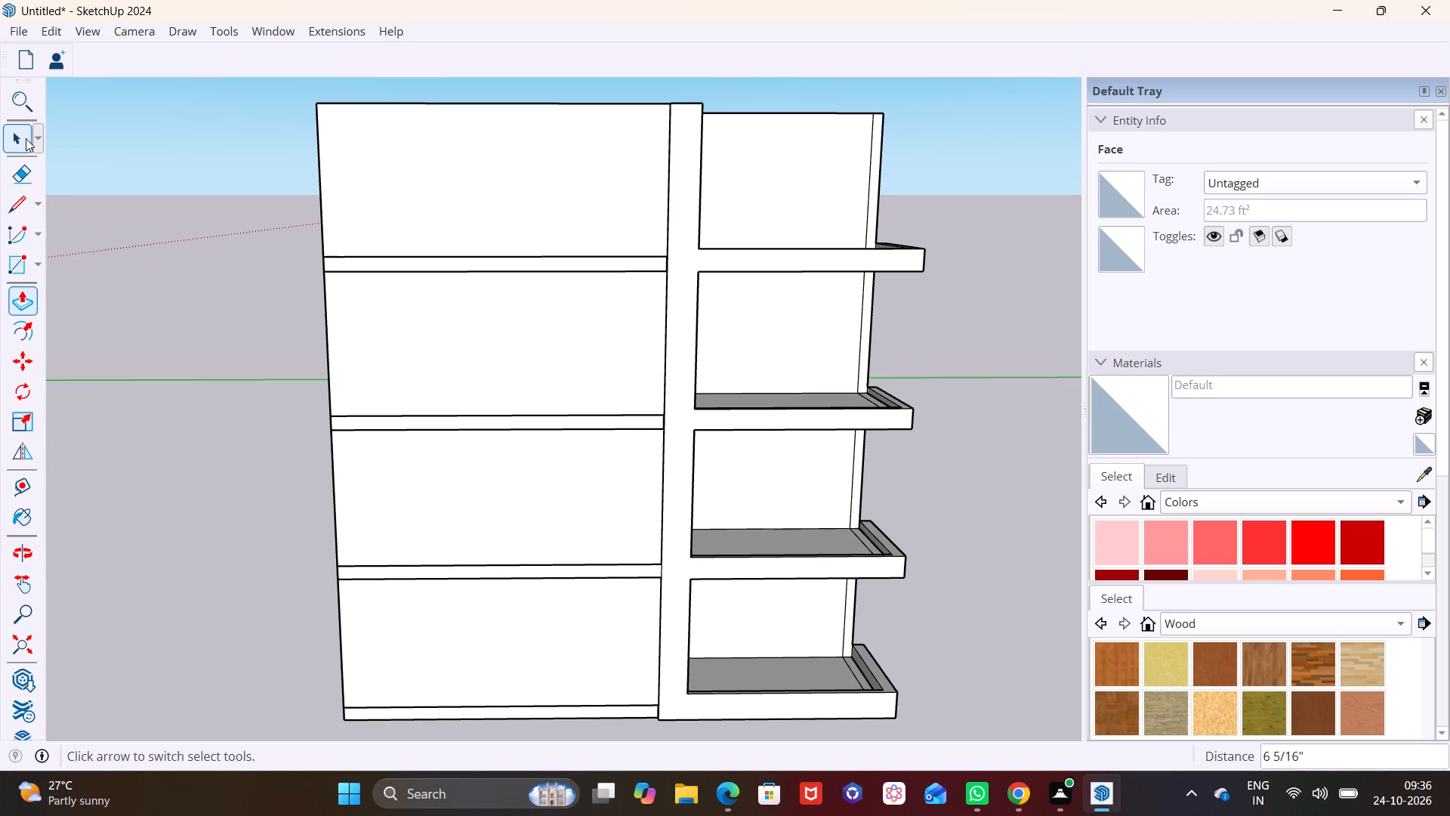
pyautogui.click(400, 323)
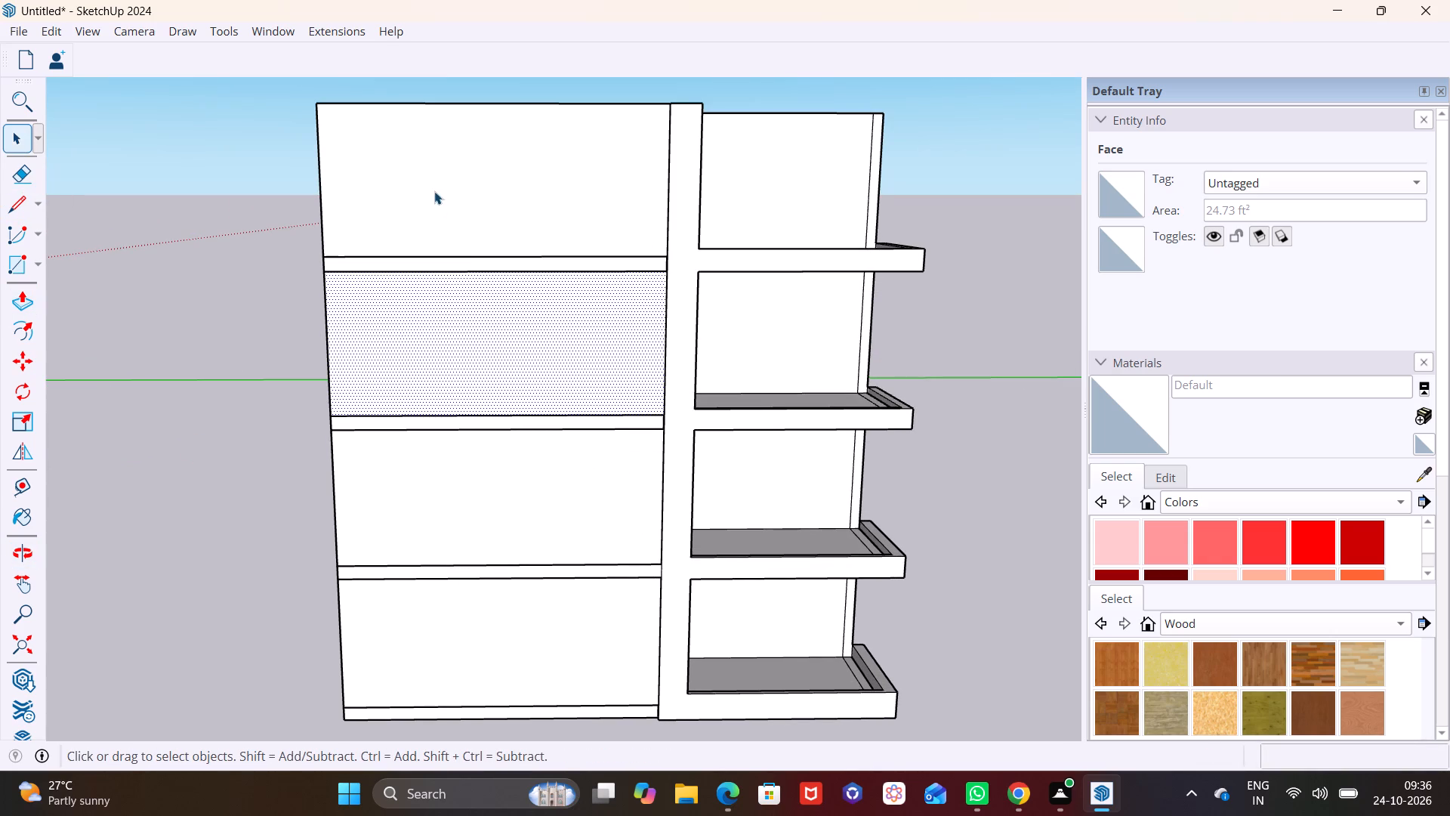
pyautogui.click(434, 191)
pyautogui.click(508, 459)
pyautogui.click(489, 618)
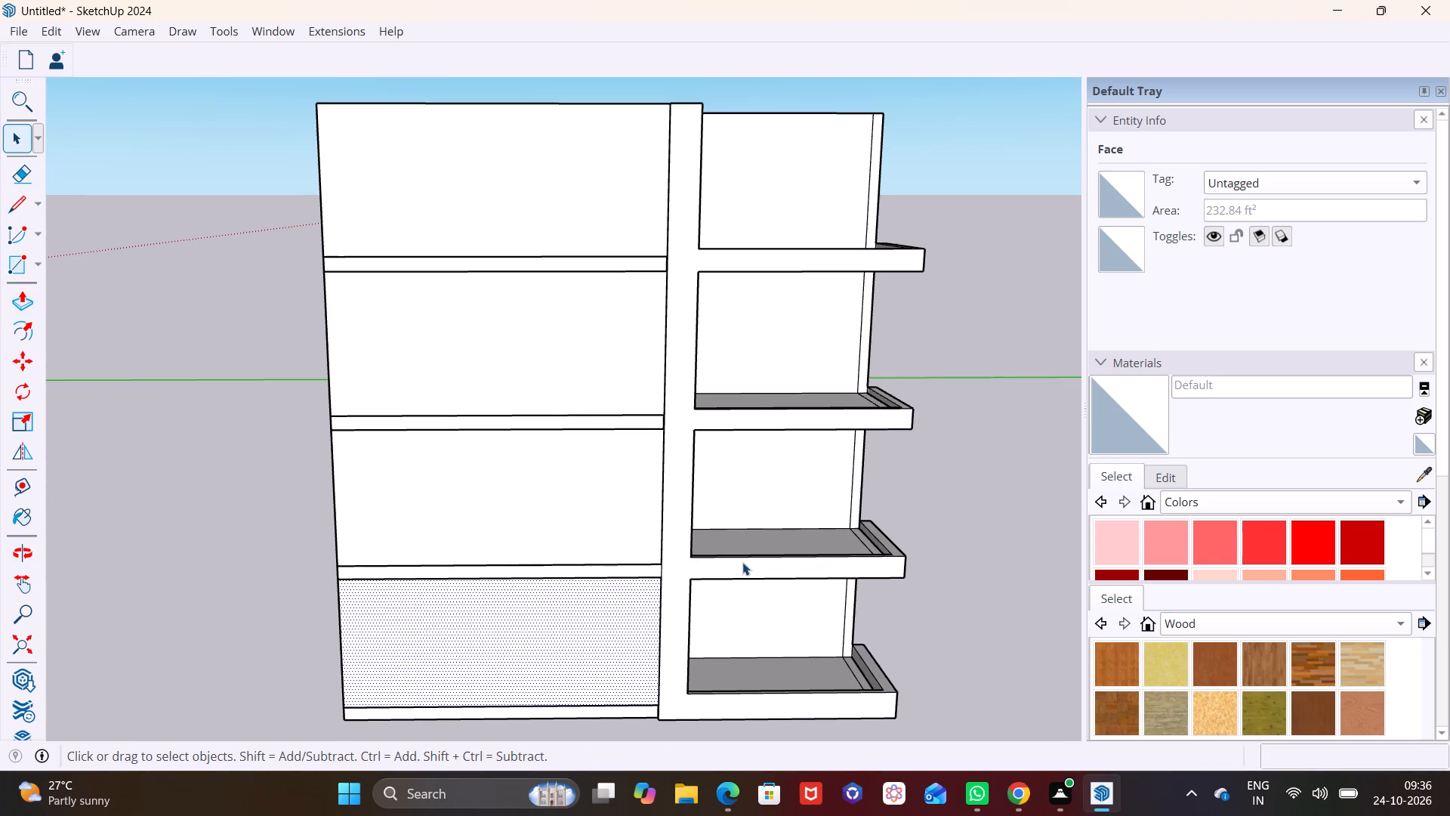
pyautogui.click(745, 564)
pyautogui.click(538, 374)
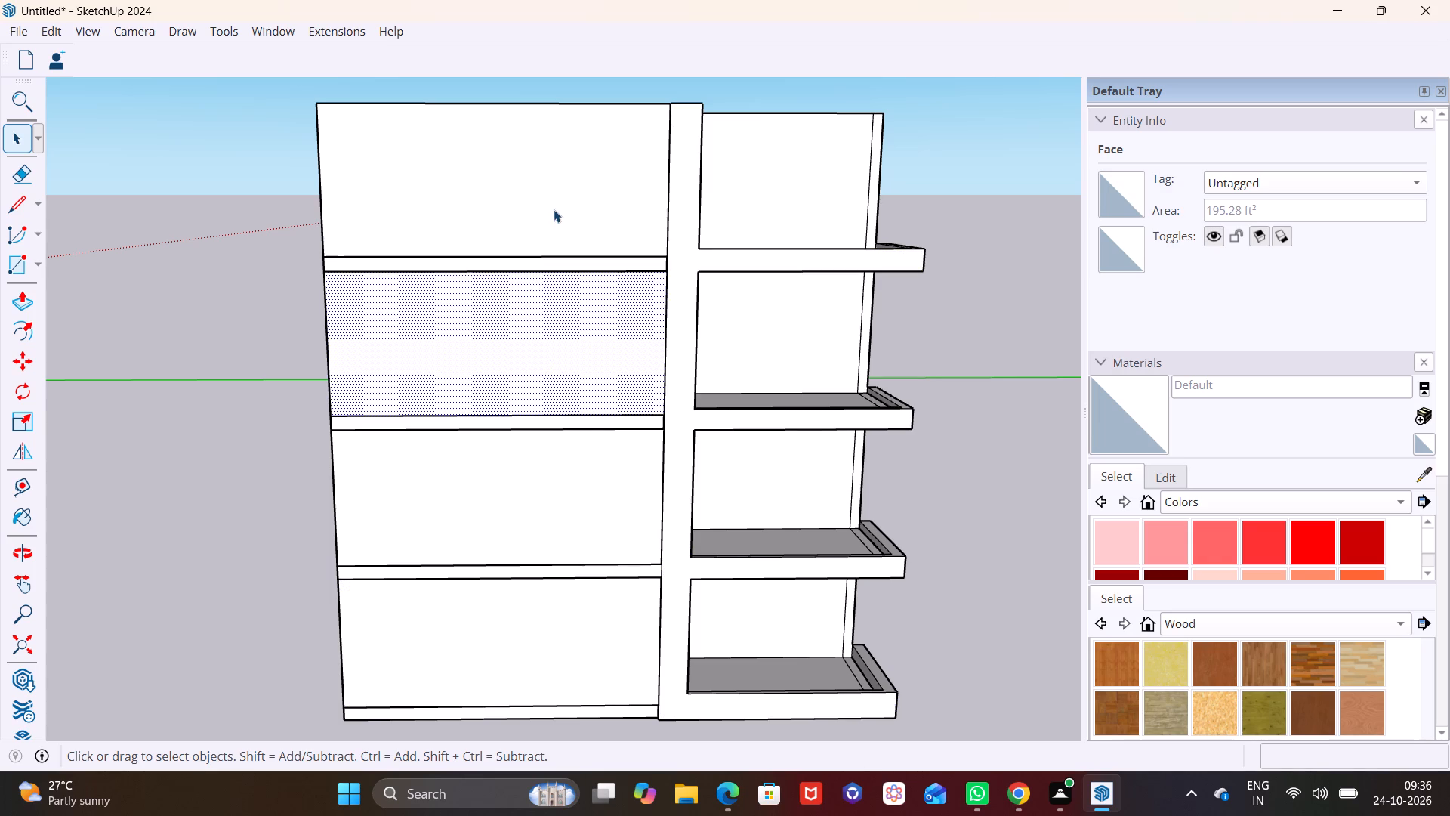
pyautogui.click(554, 209)
pyautogui.click(611, 263)
pyautogui.click(585, 424)
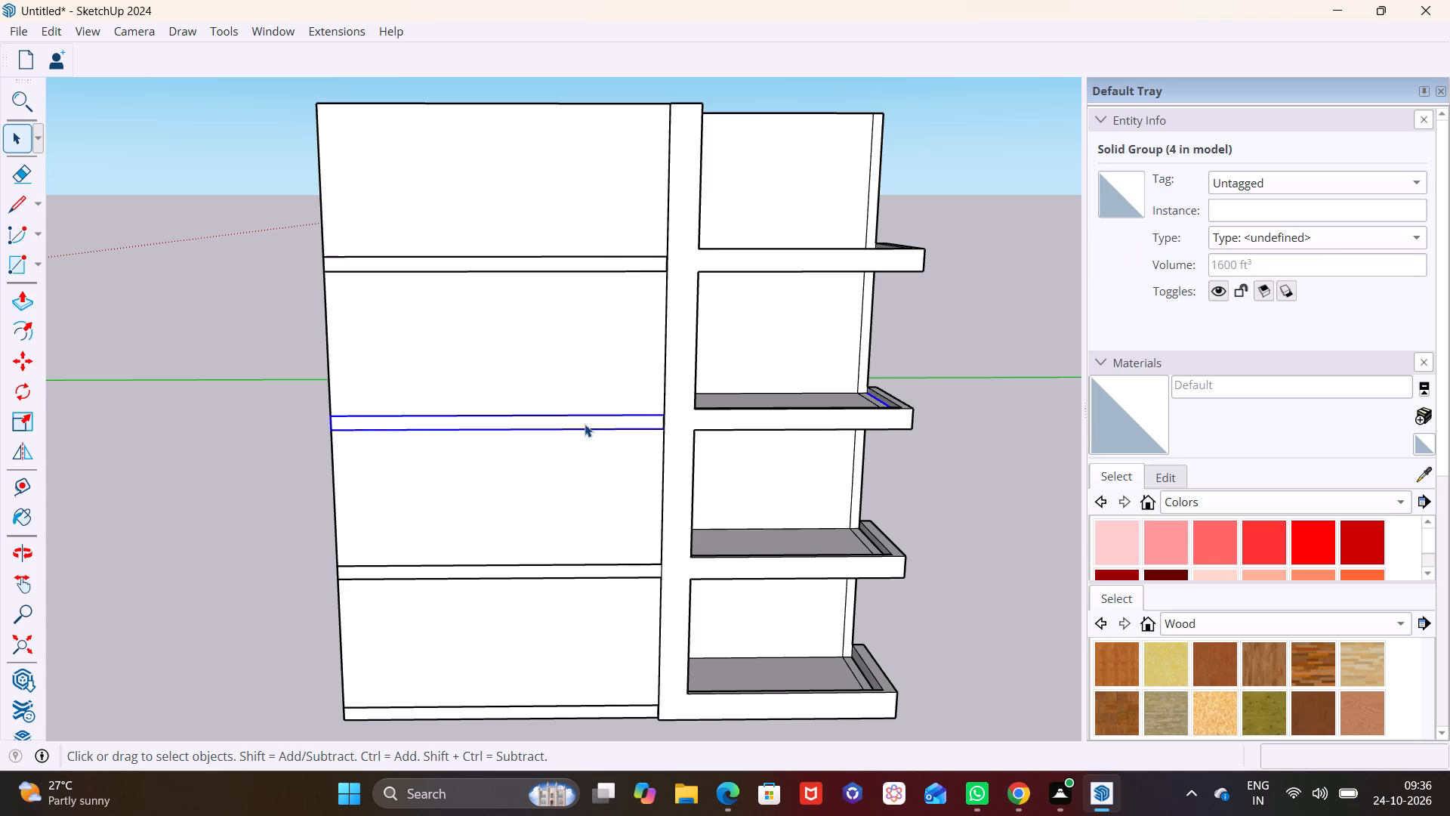
pyautogui.scroll(3, 557, 567)
pyautogui.click(557, 570)
pyautogui.scroll(-2, 557, 570)
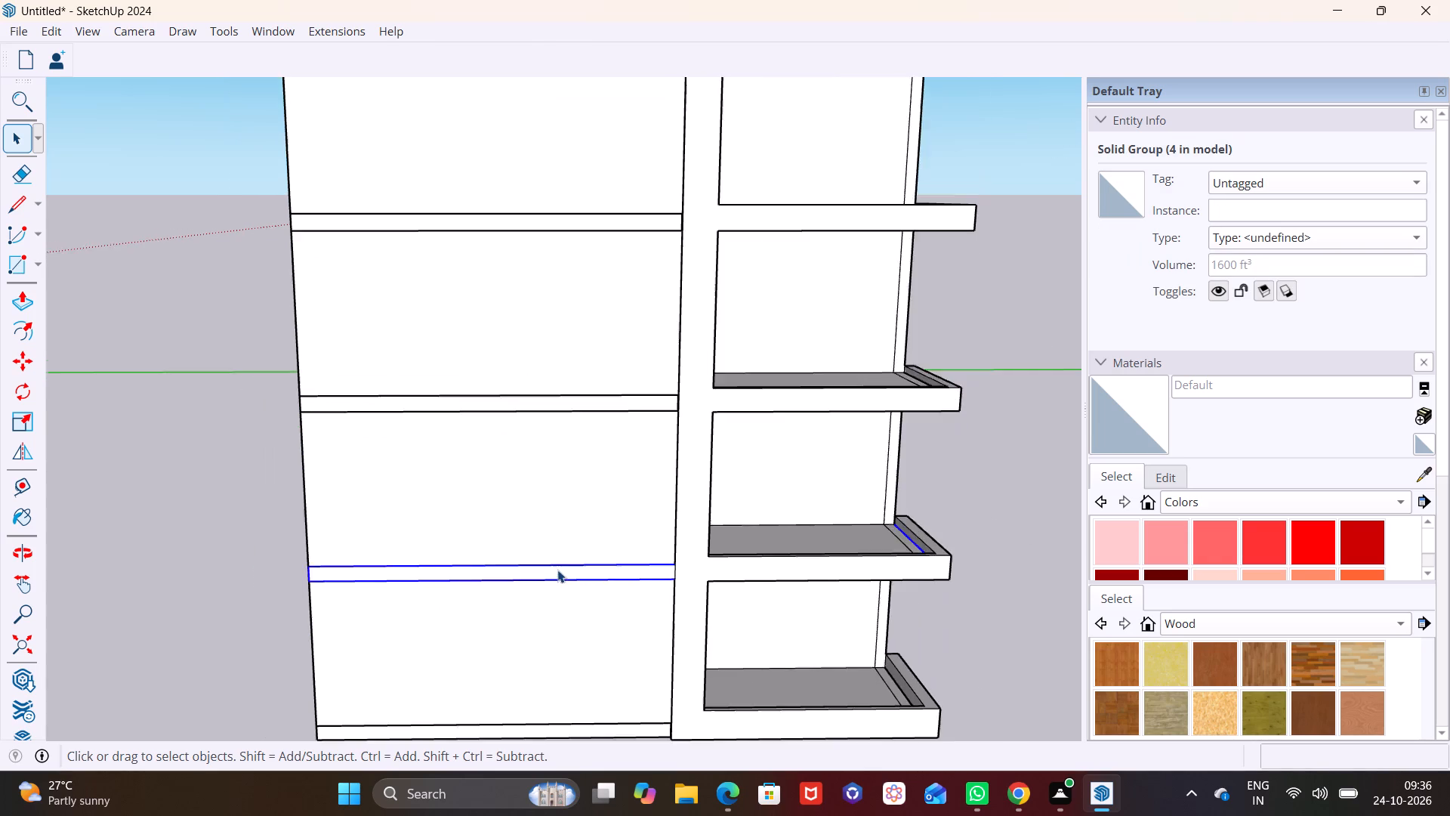
pyautogui.scroll(-4, 557, 570)
pyautogui.click(745, 572)
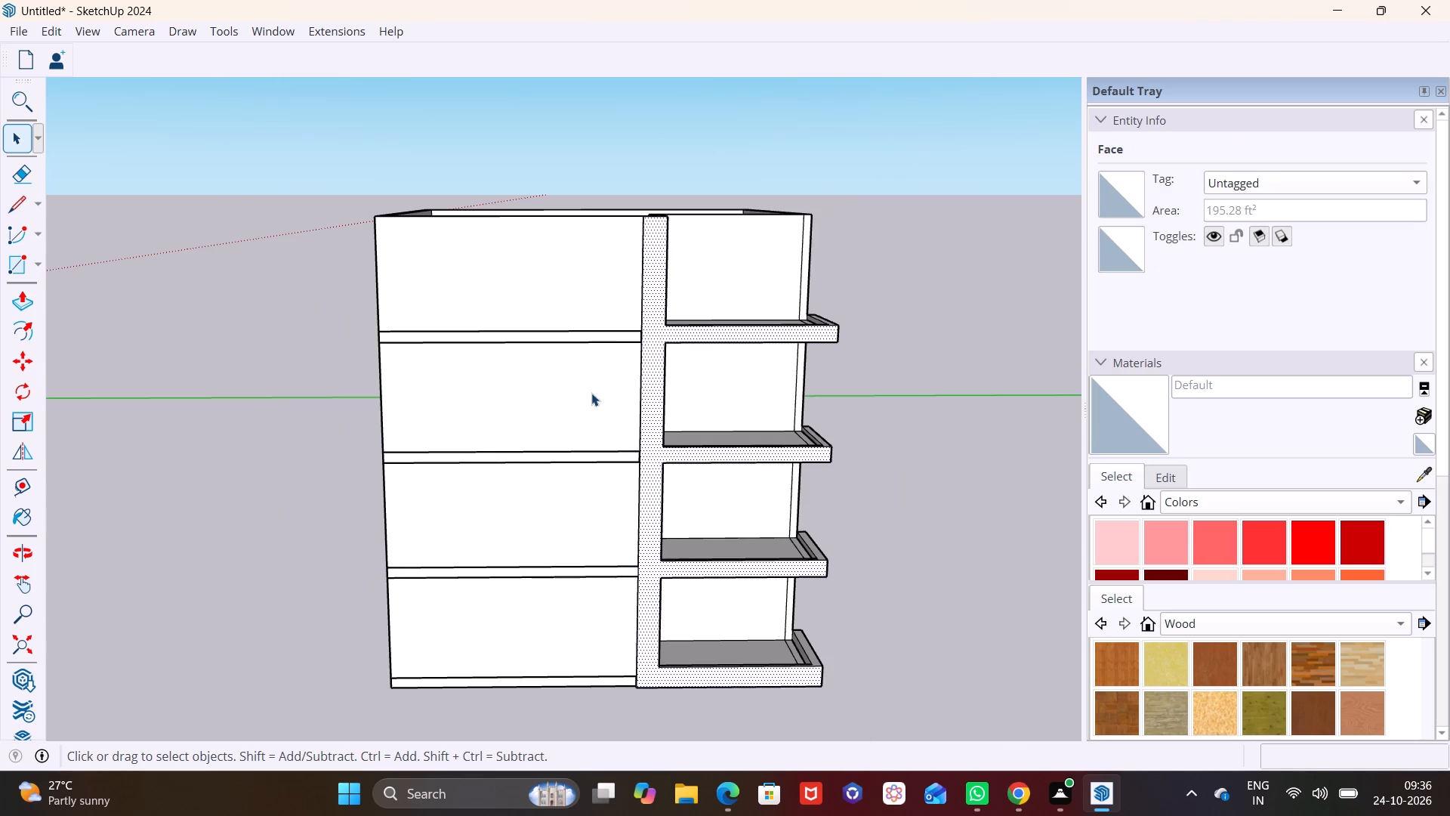
pyautogui.click(591, 393)
pyautogui.click(591, 283)
pyautogui.click(758, 263)
pyautogui.click(727, 357)
pyautogui.click(697, 494)
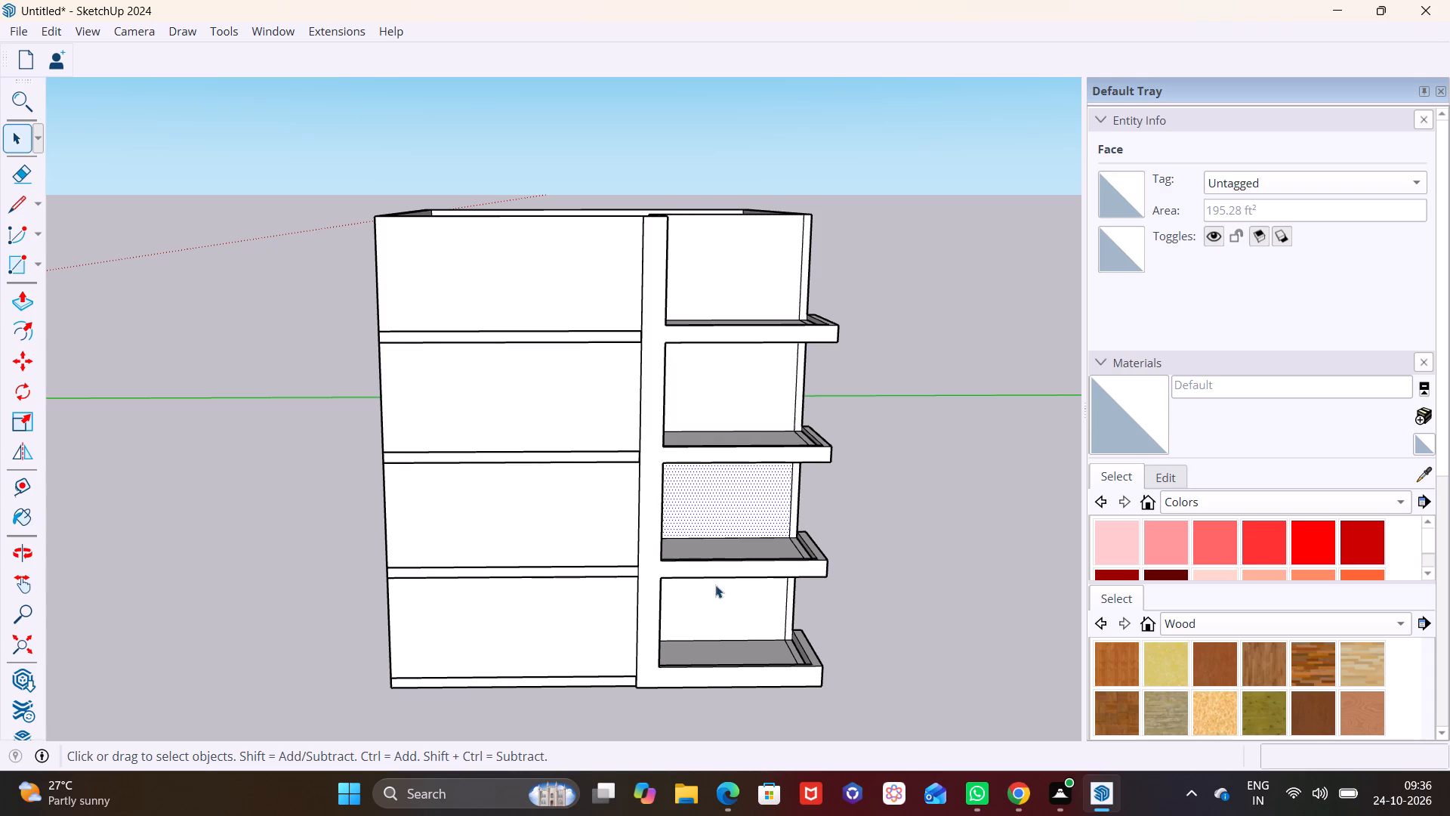
pyautogui.click(719, 601)
pyautogui.click(600, 629)
pyautogui.click(545, 504)
pyautogui.click(537, 410)
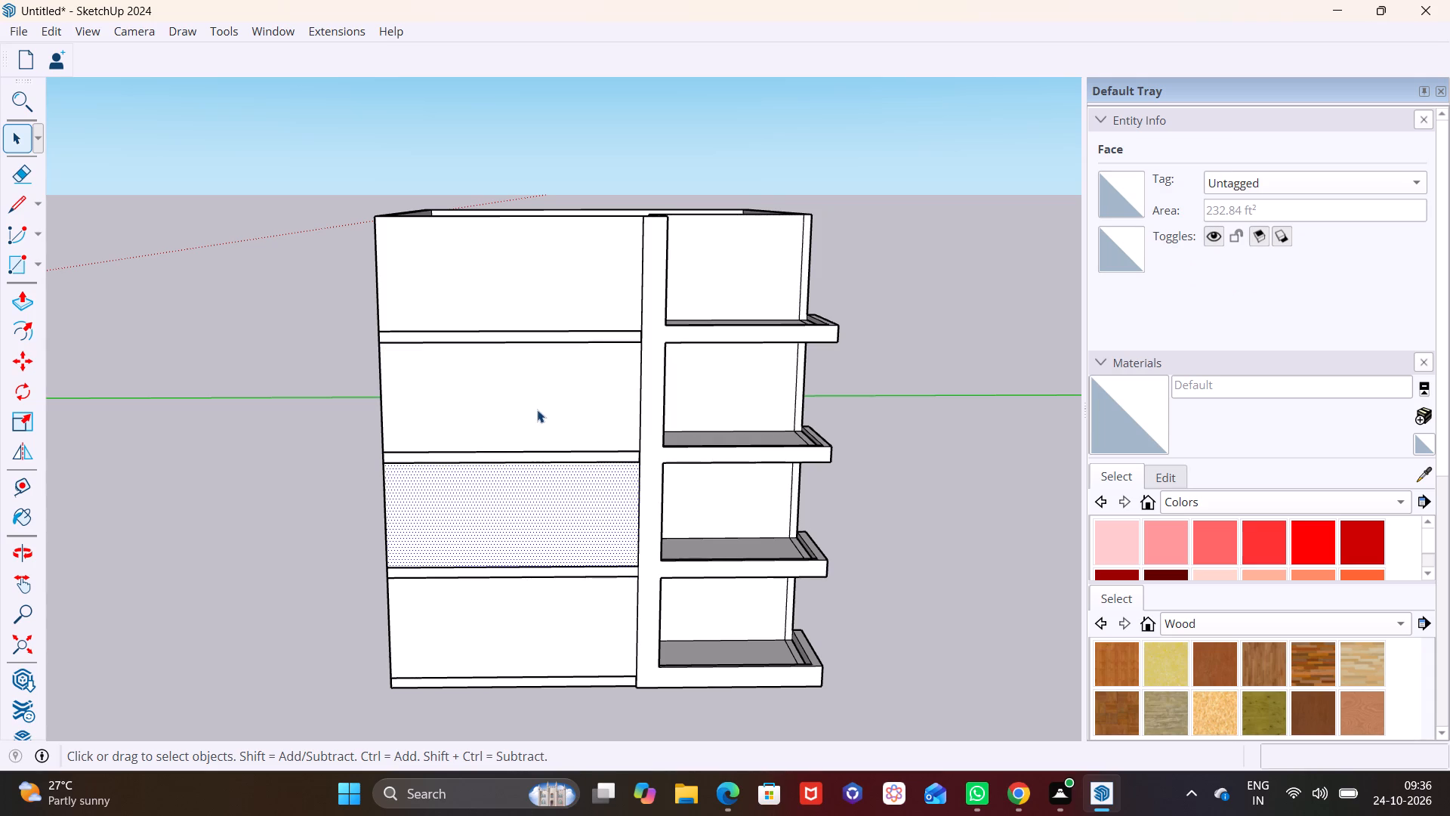
pyautogui.click(538, 299)
pyautogui.moveTo(546, 336); pyautogui.dragTo(548, 325, button='middle')
pyautogui.scroll(-1, 549, 366)
pyautogui.middleClick(549, 366)
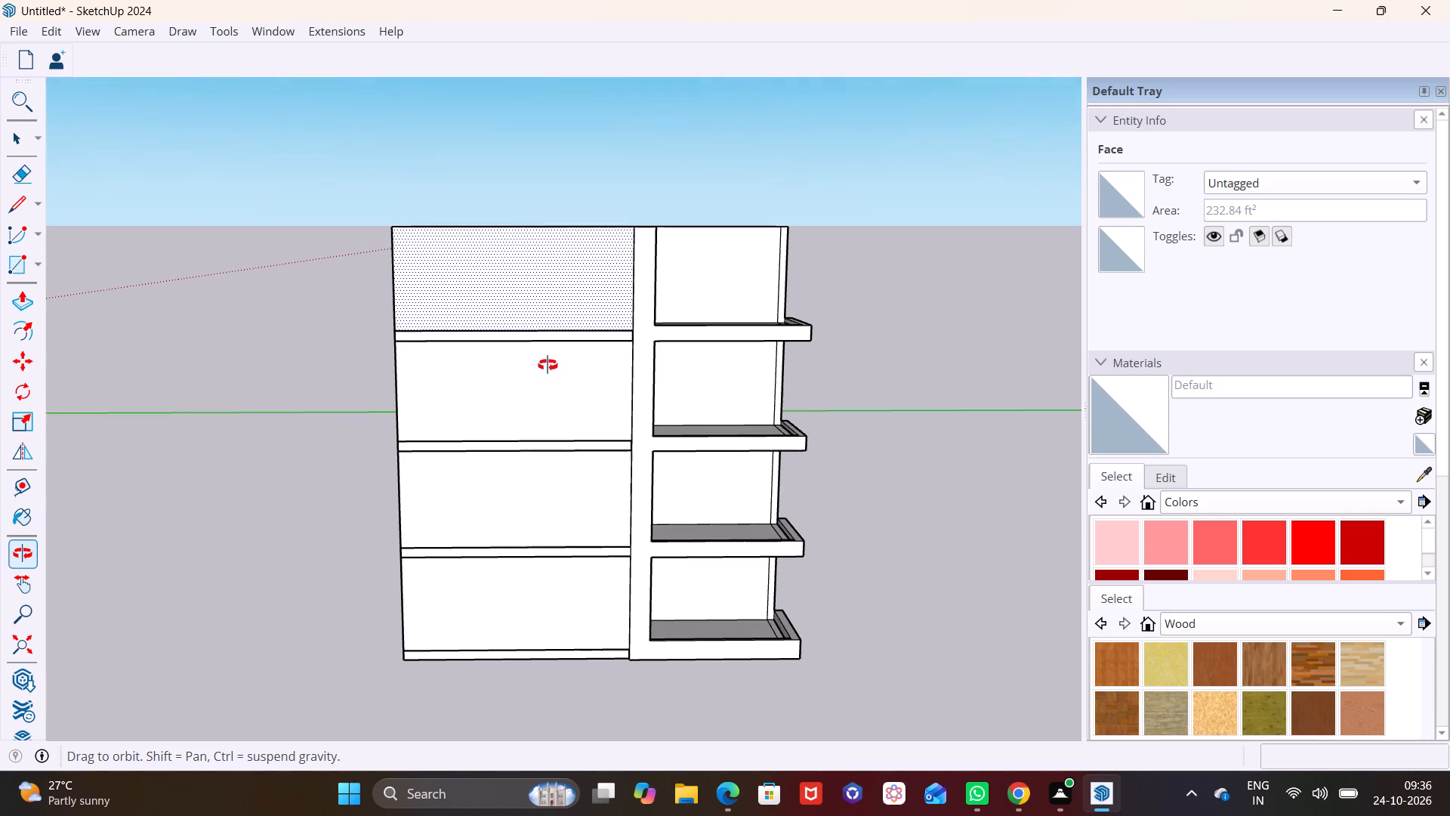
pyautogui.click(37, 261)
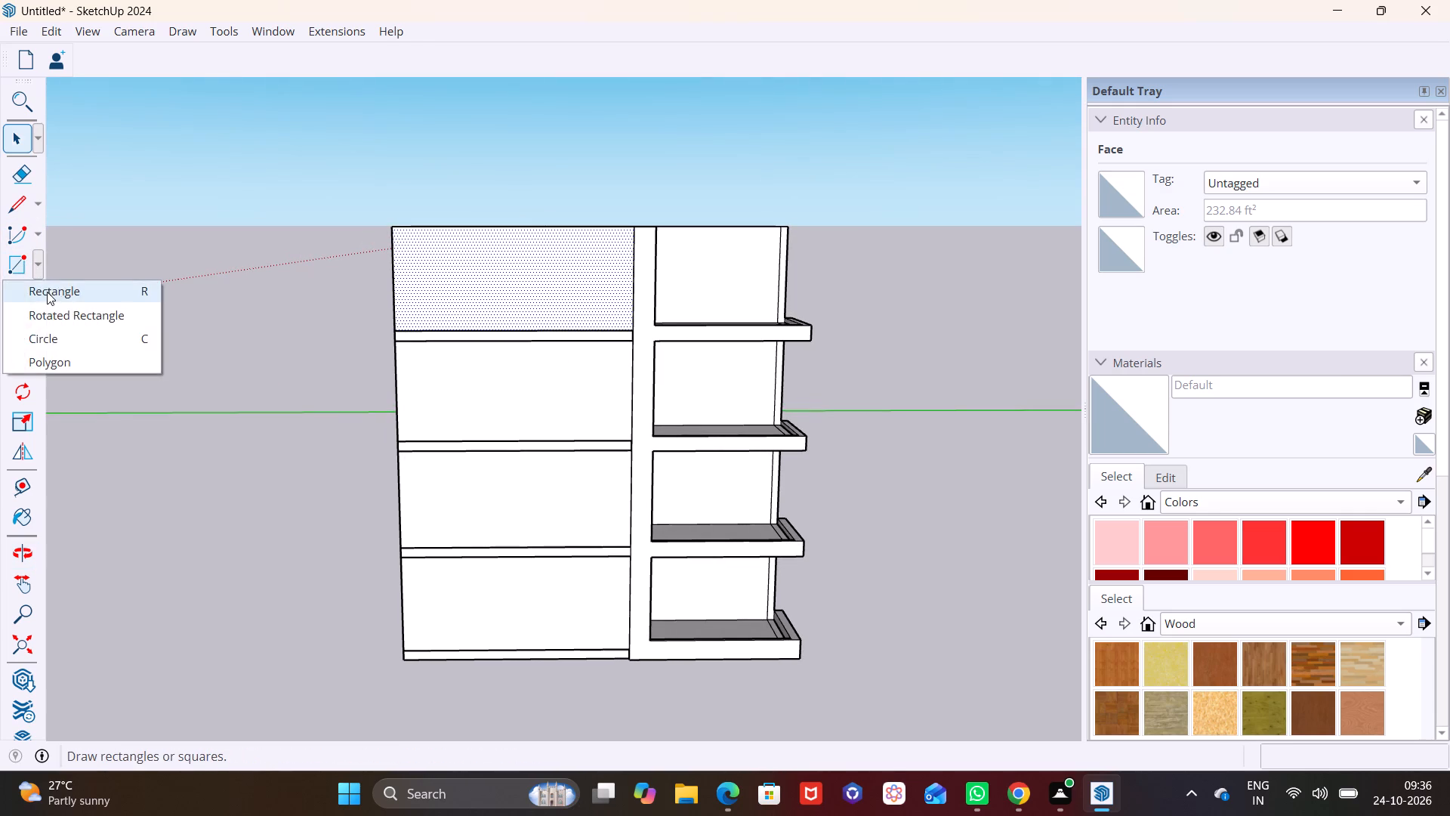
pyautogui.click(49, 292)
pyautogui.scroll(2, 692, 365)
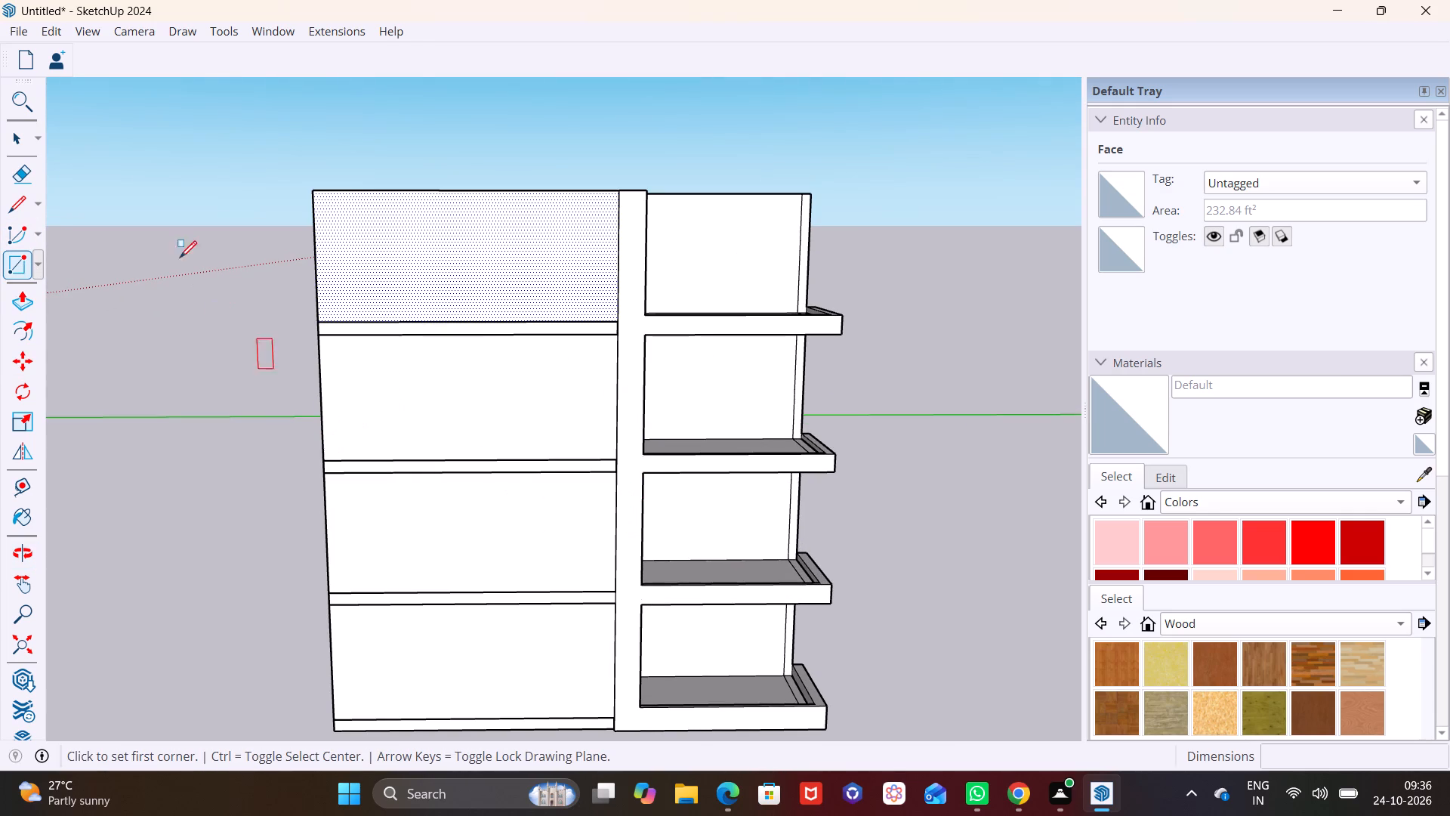
# Open 3D Warehouse and search its models for "glass railing".
pyautogui.click(271, 25)
pyautogui.click(310, 184)
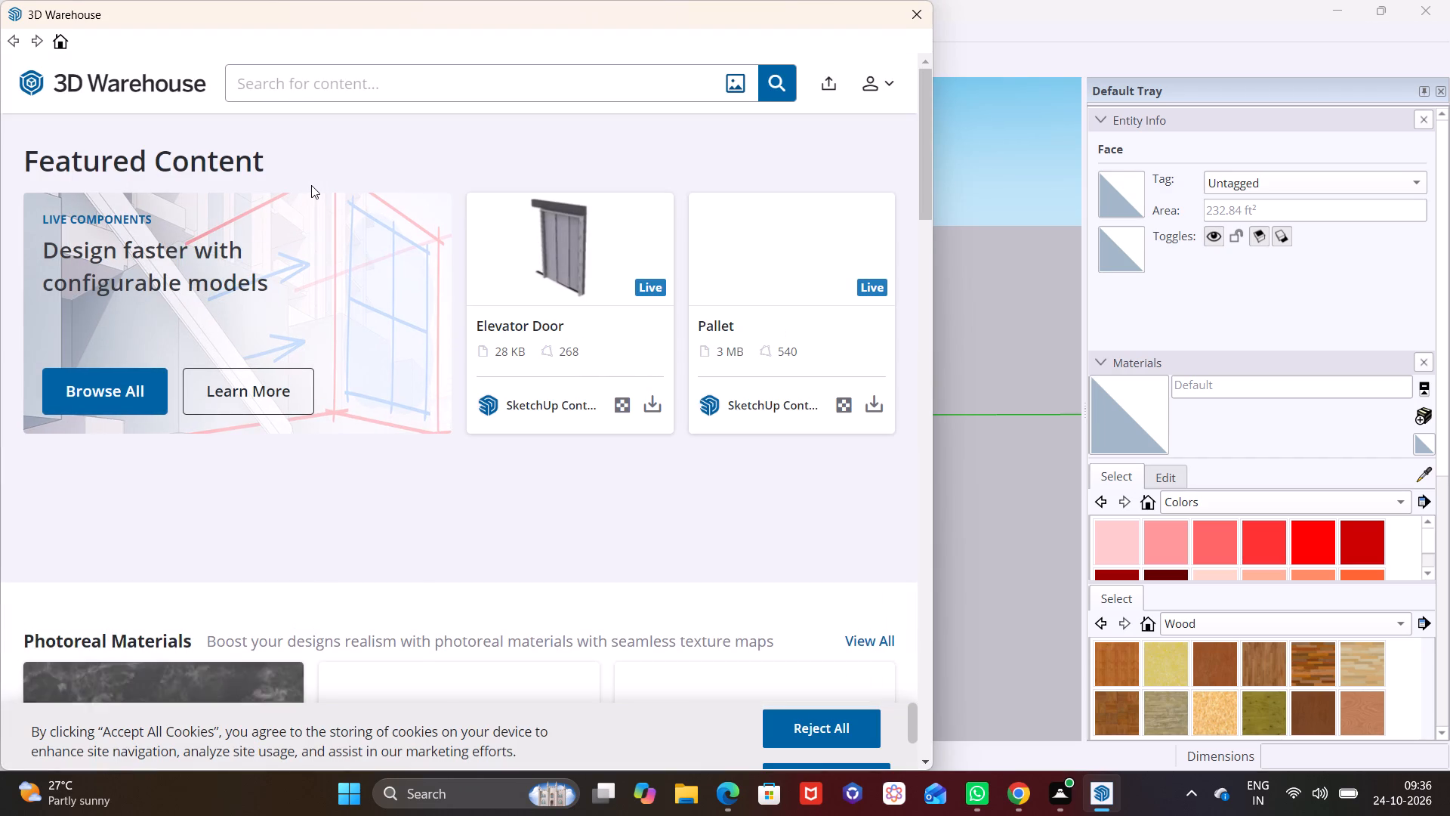
pyautogui.click(459, 88)
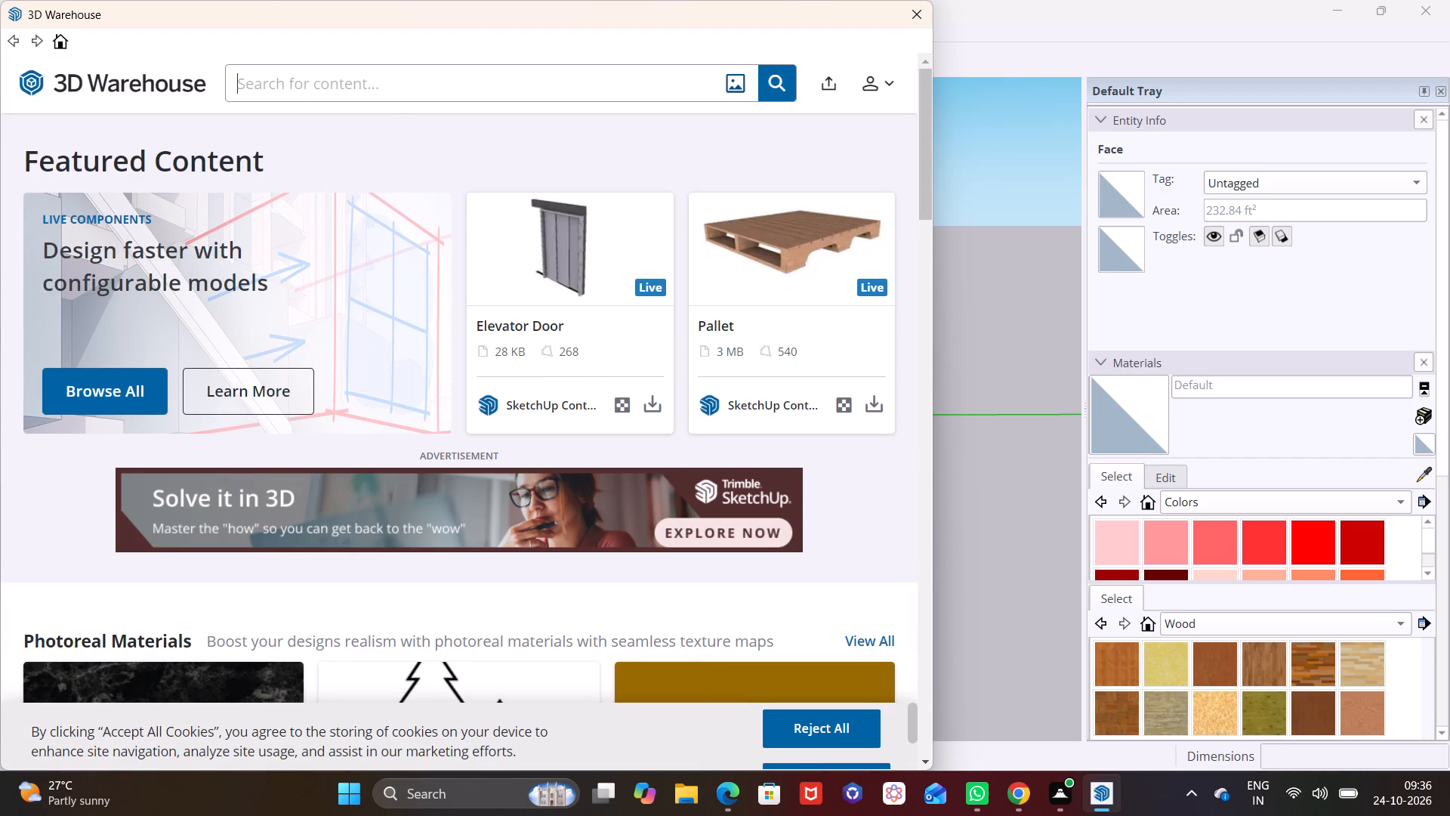
pyautogui.write('glass railing')
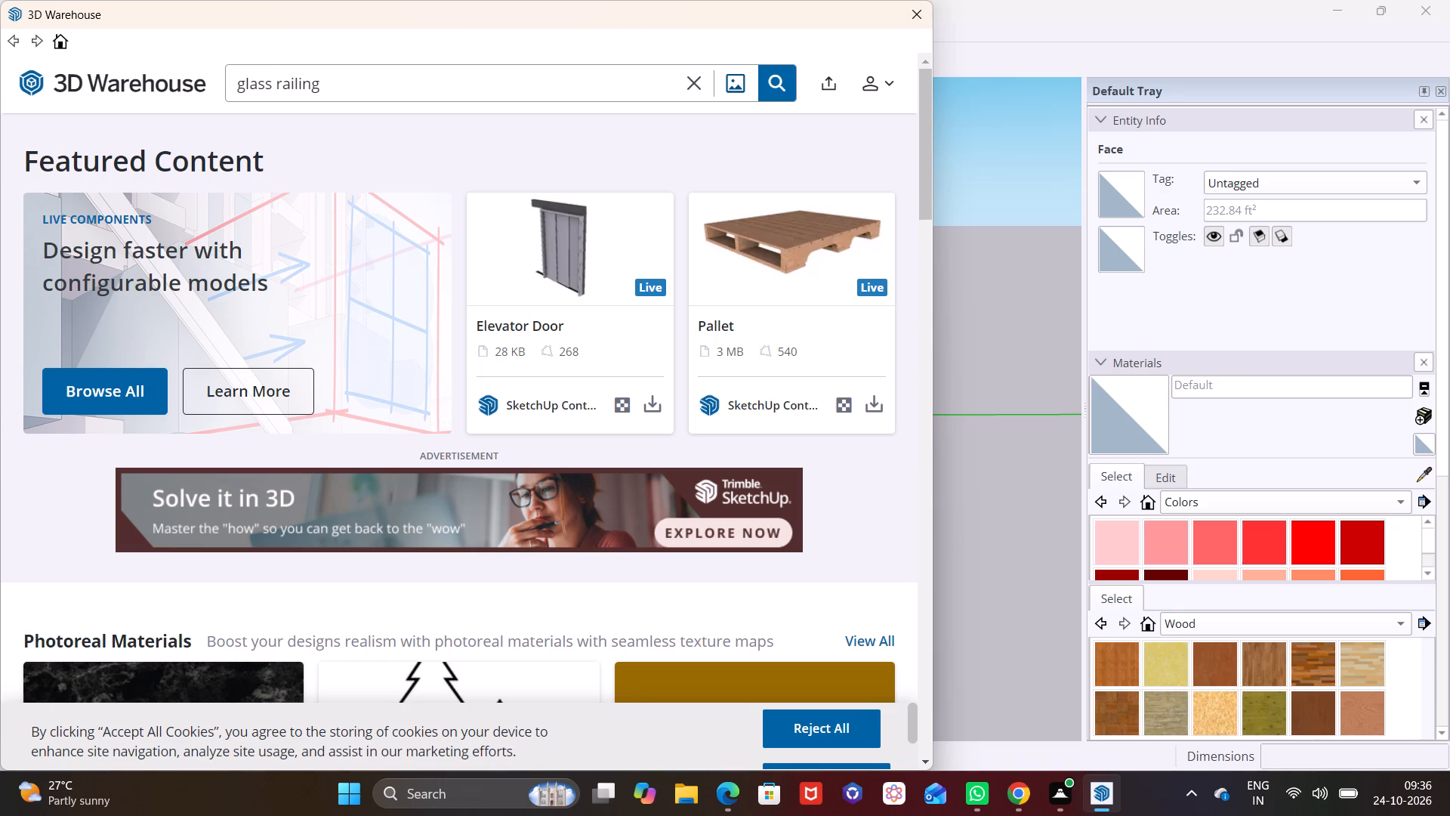
pyautogui.click(775, 78)
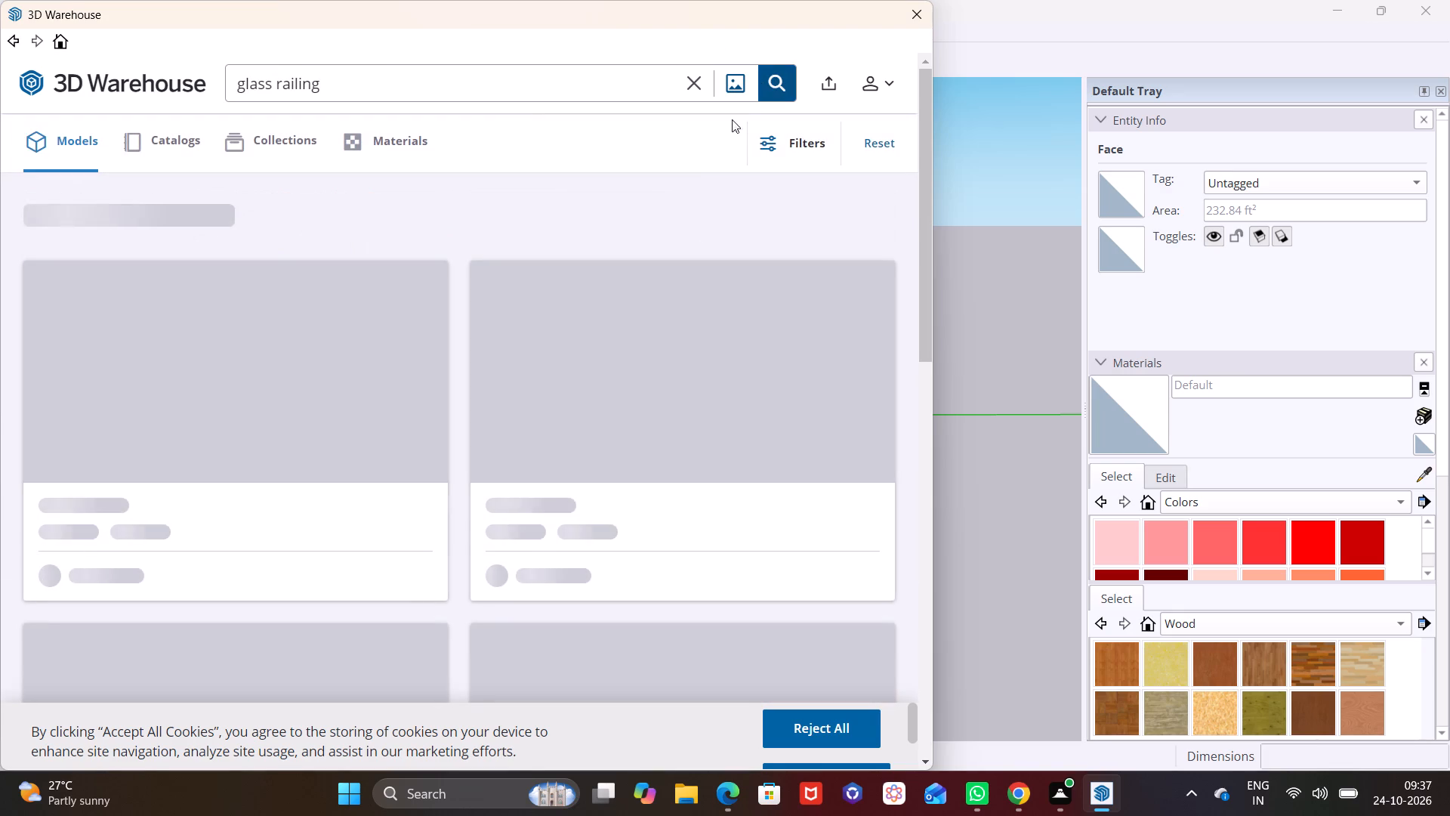
# Browse the glass railing models in the search results and compare their designs for the balconies.
pyautogui.click(924, 759)
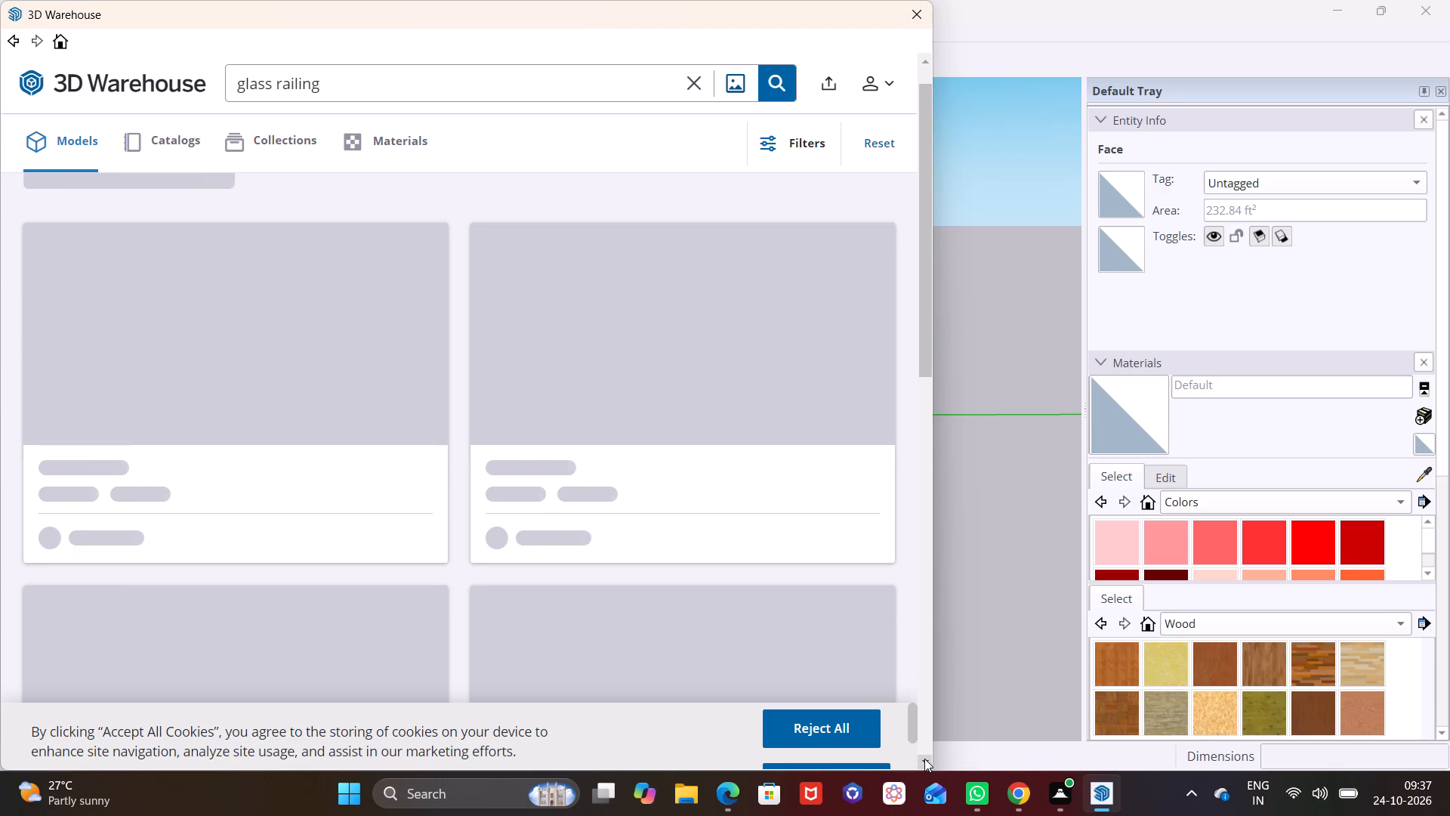
pyautogui.doubleClick(924, 759)
pyautogui.click(924, 759)
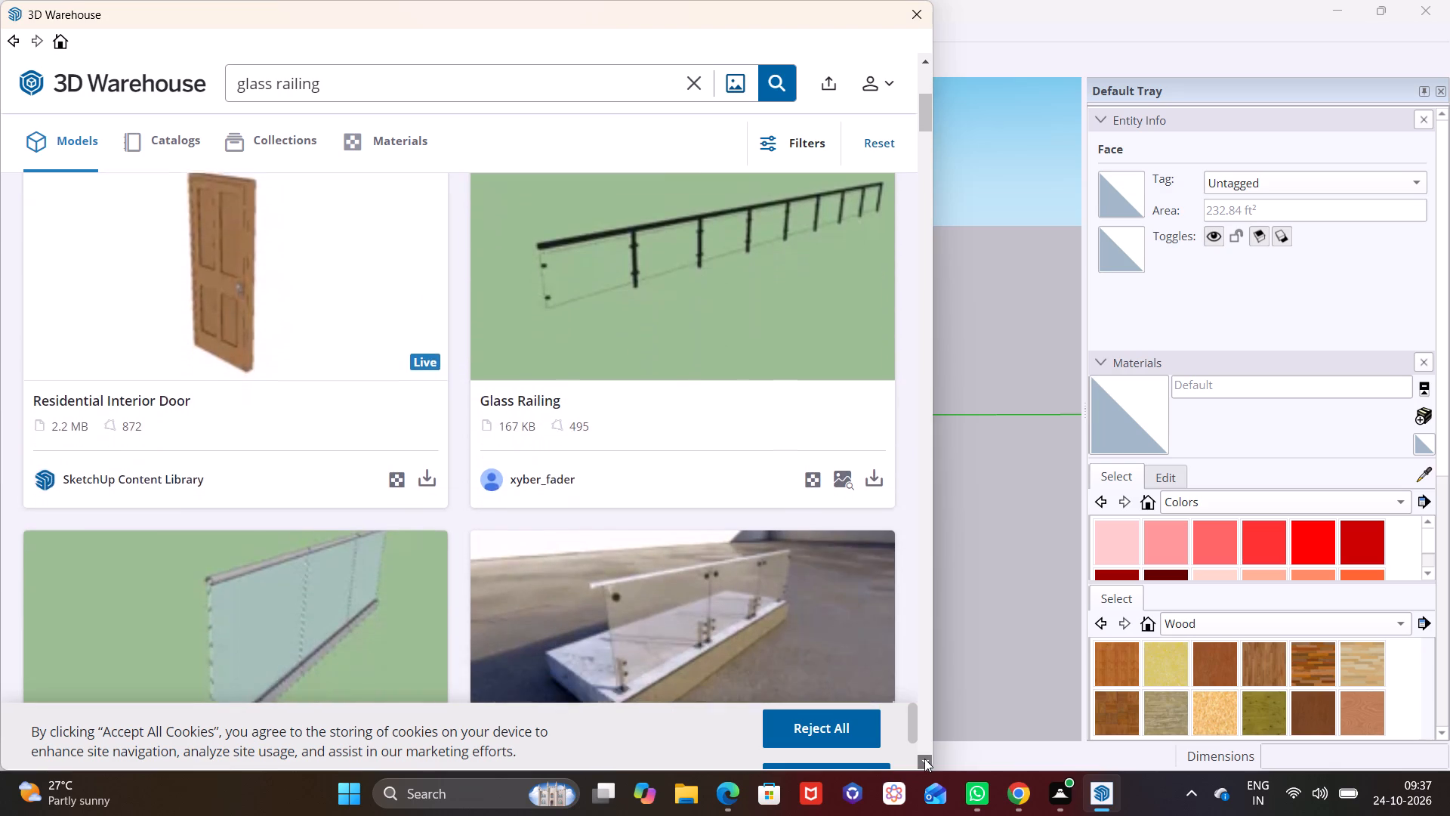
pyautogui.tripleClick(924, 759)
pyautogui.click(924, 759)
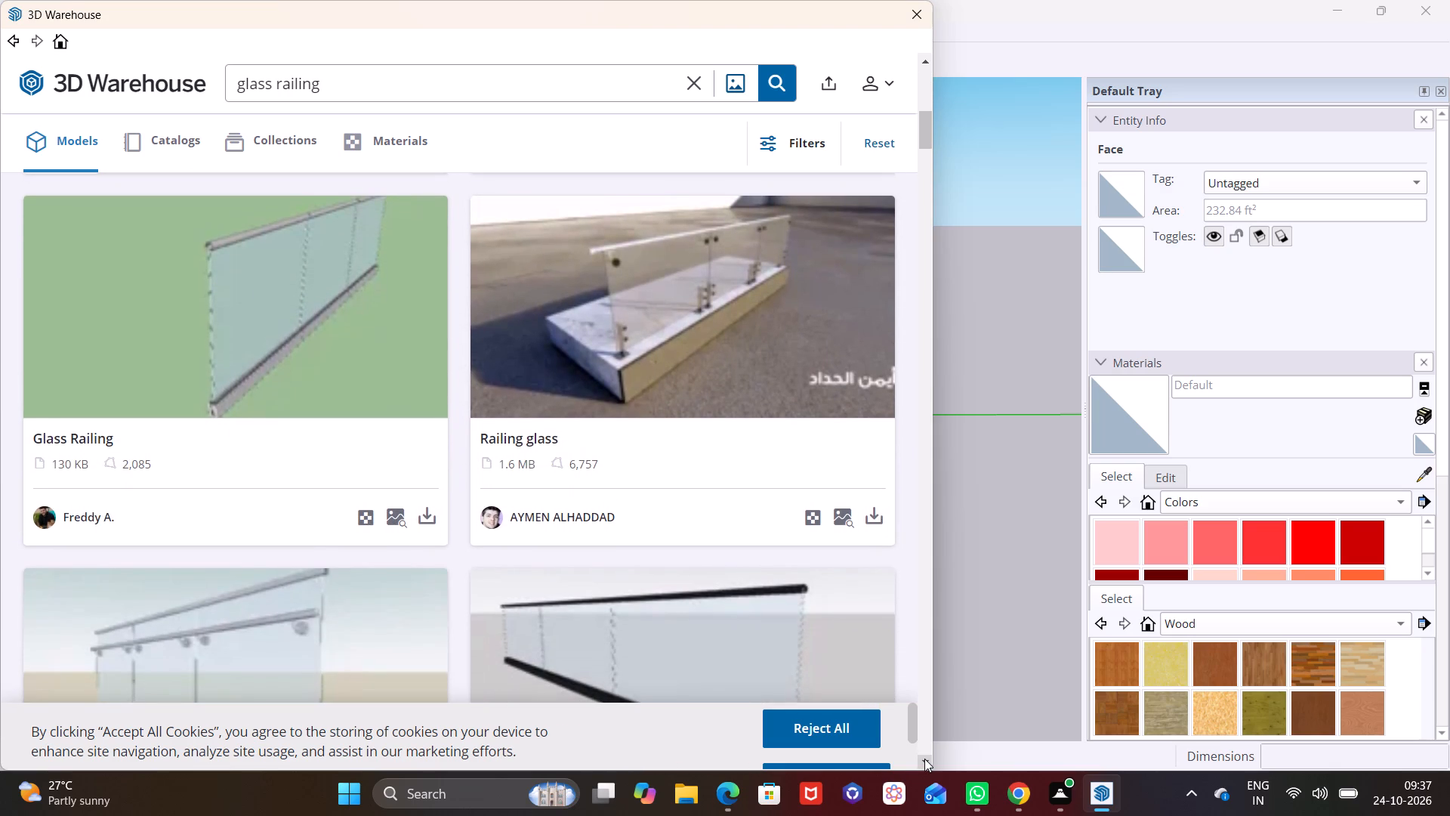
pyautogui.click(924, 759)
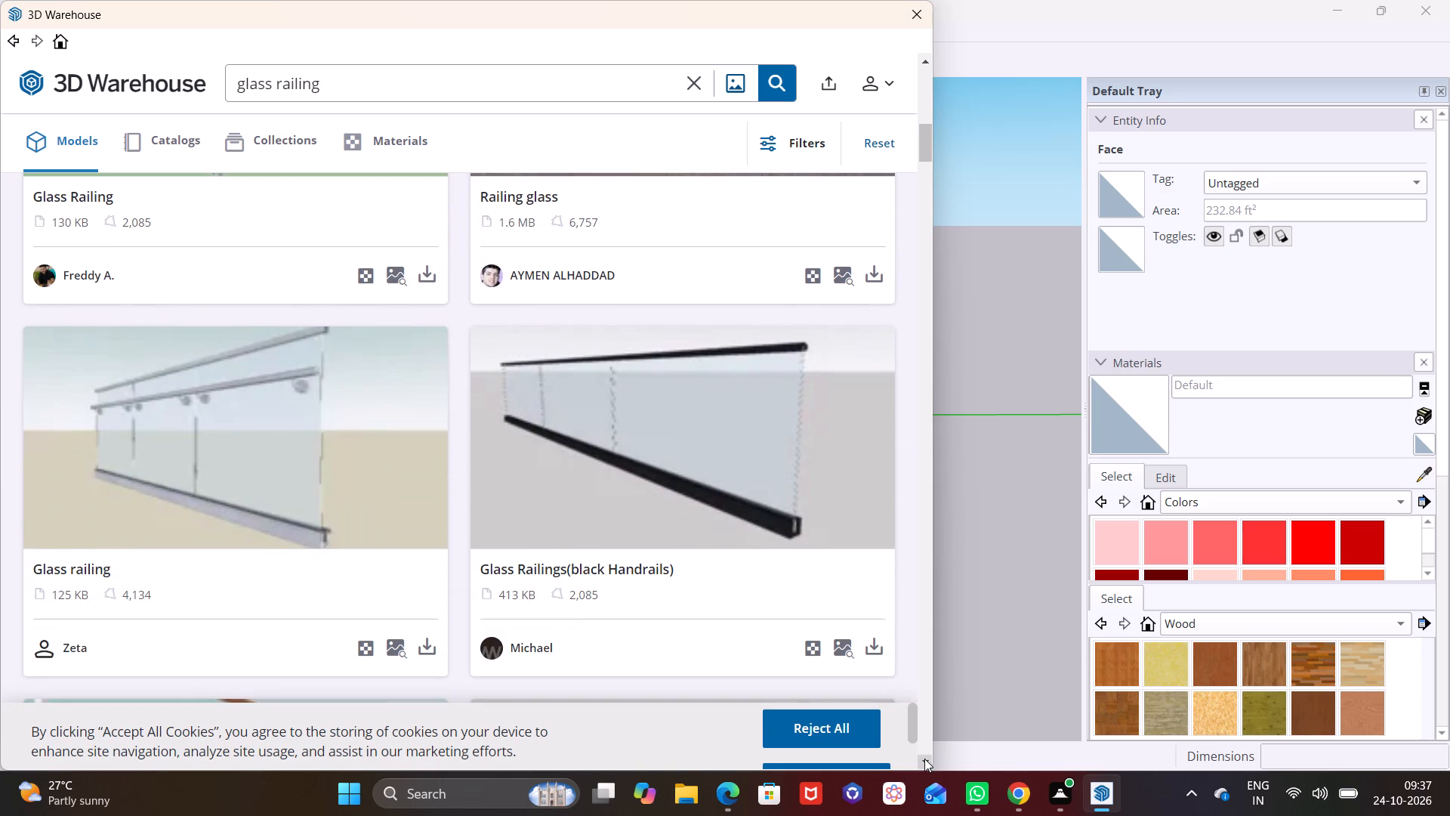
pyautogui.click(924, 759)
pyautogui.click(924, 759)
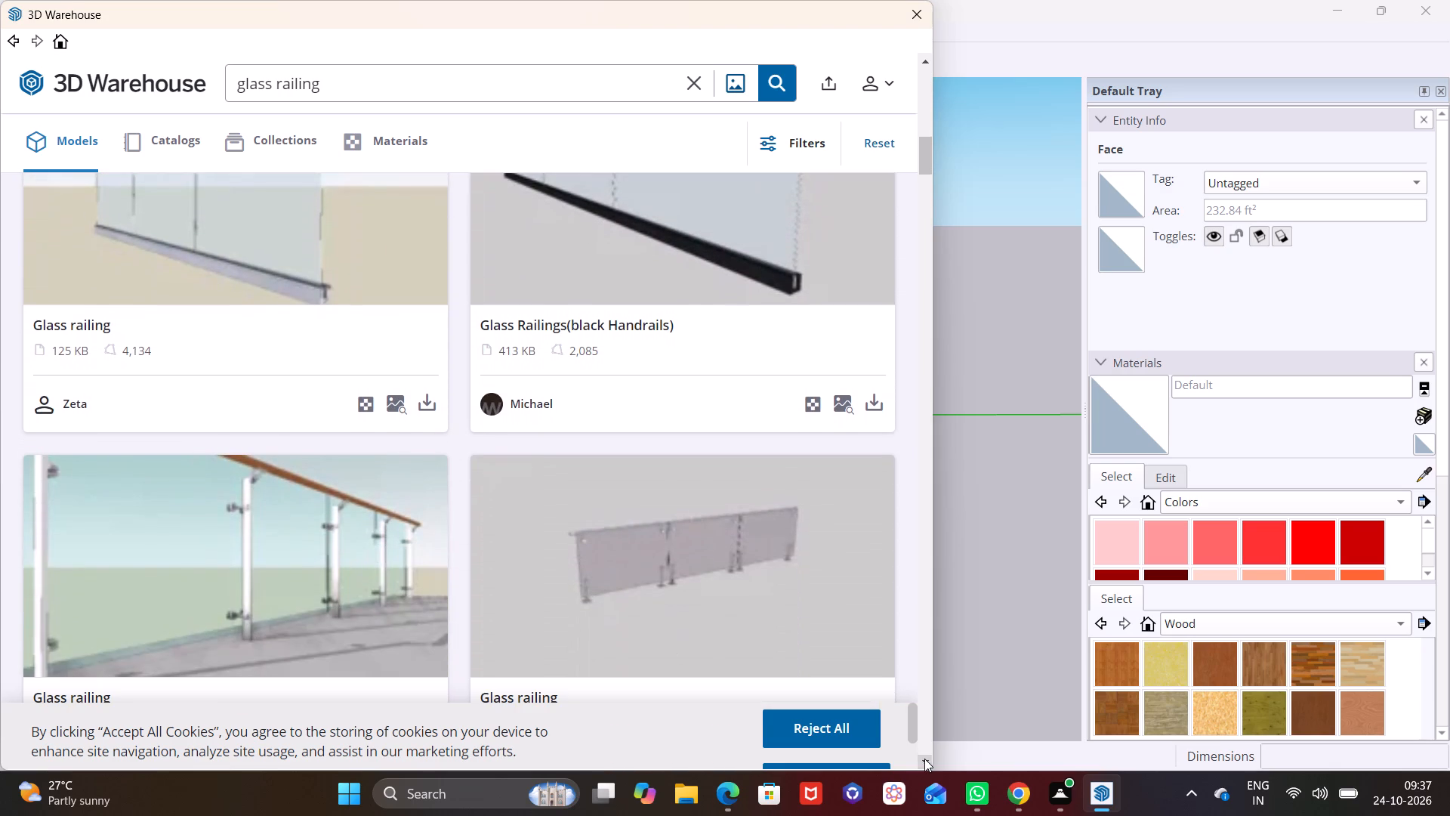
pyautogui.click(927, 59)
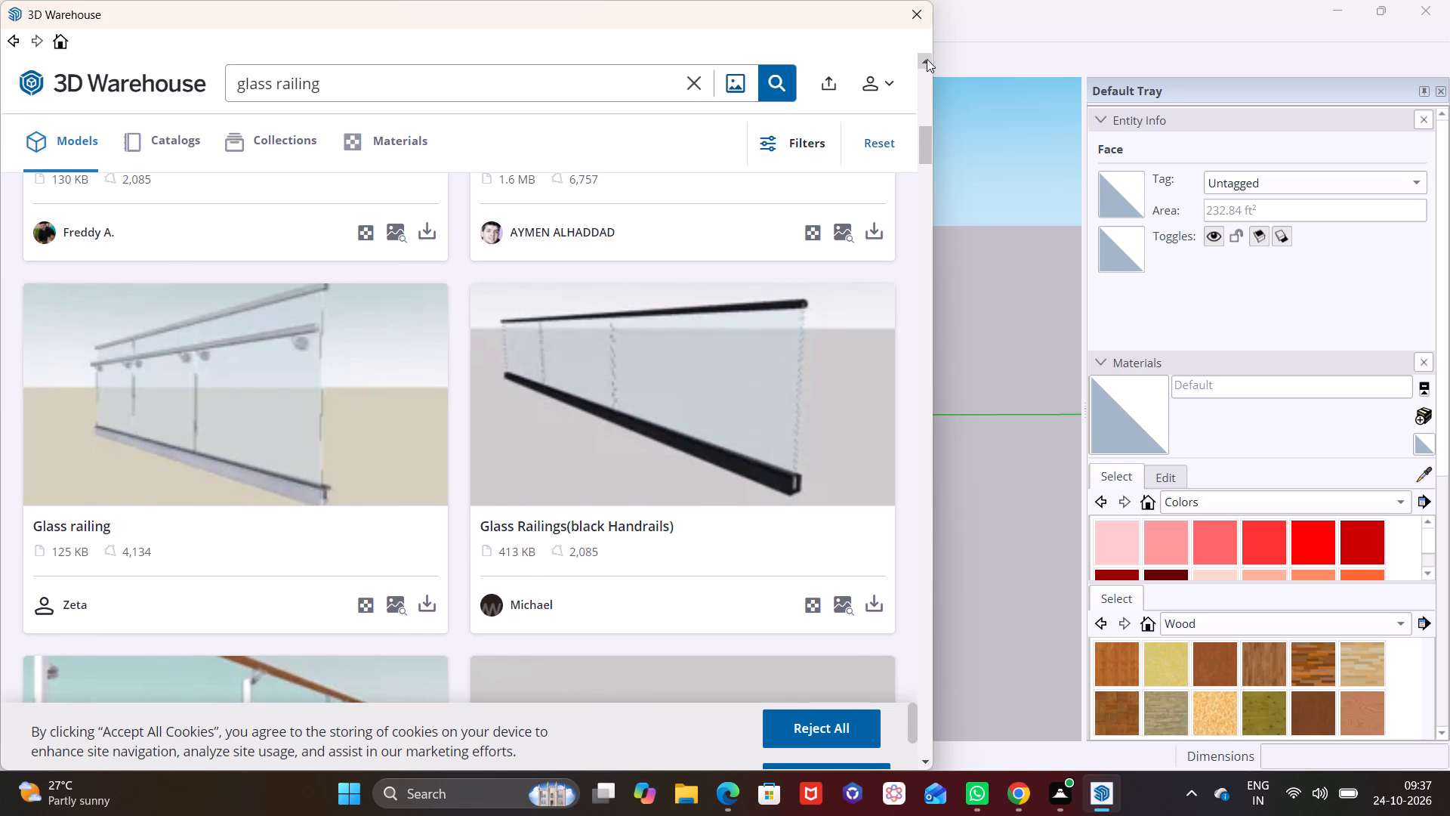
pyautogui.click(927, 756)
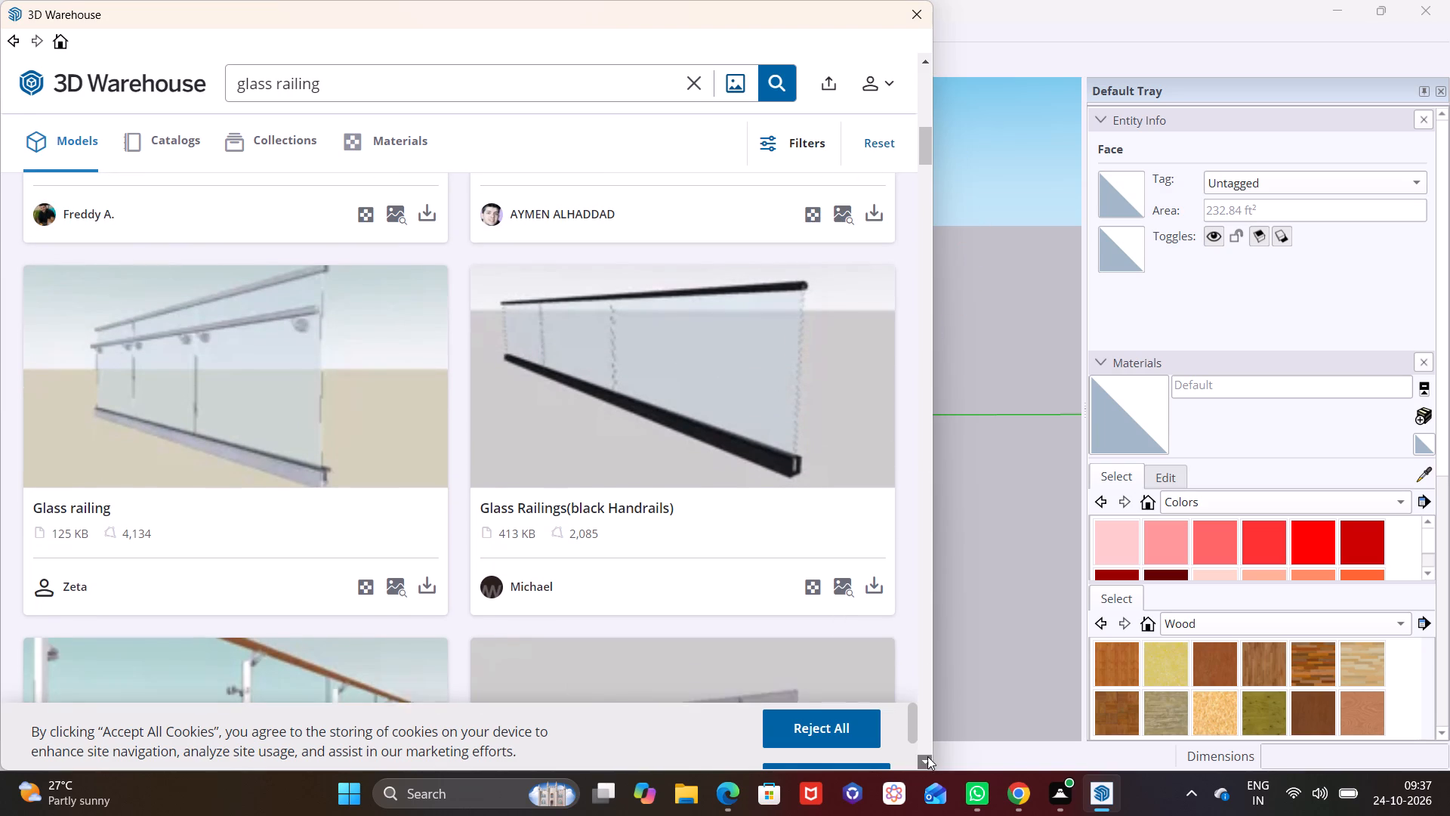
pyautogui.click(920, 65)
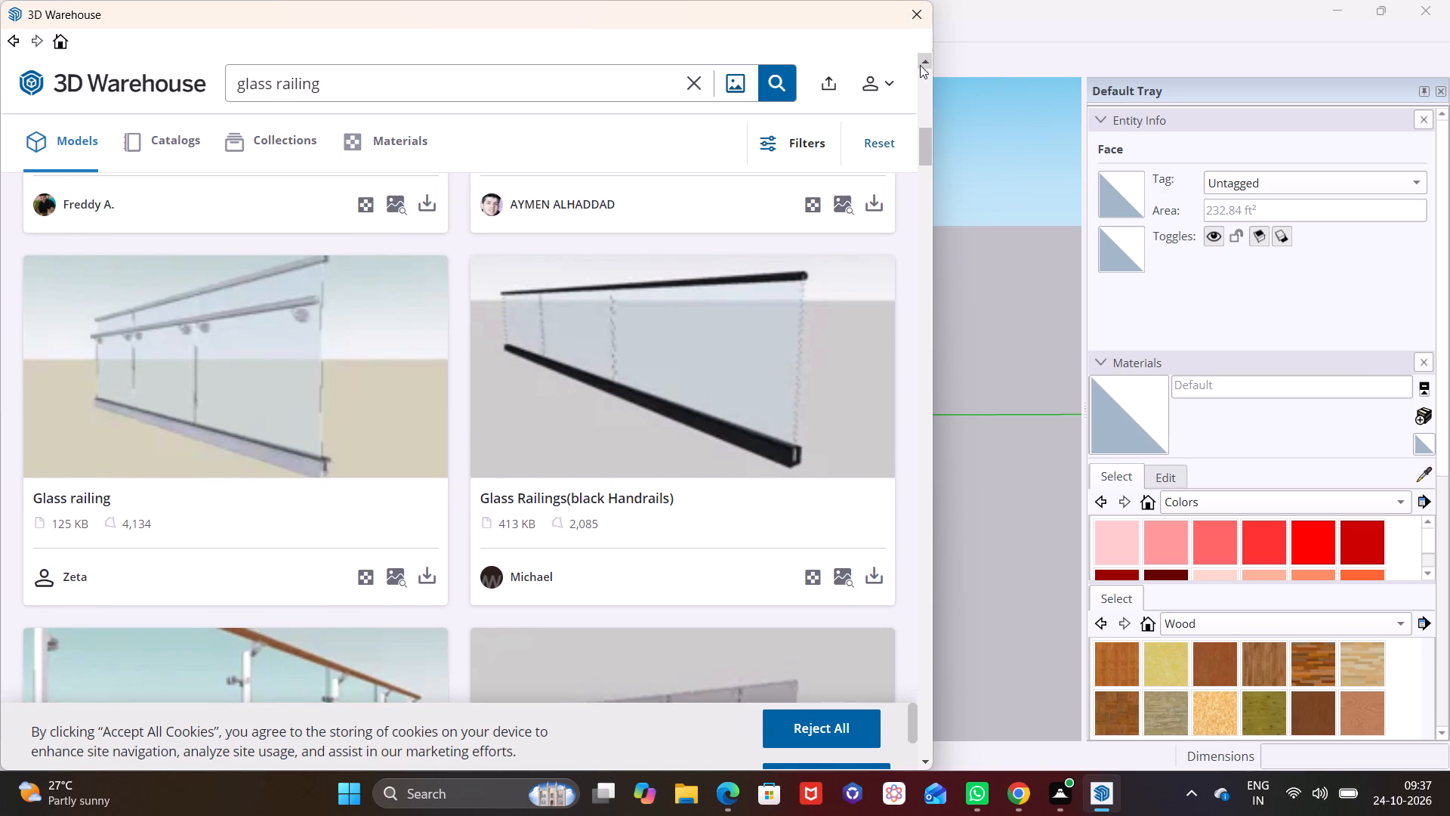
pyautogui.doubleClick(920, 65)
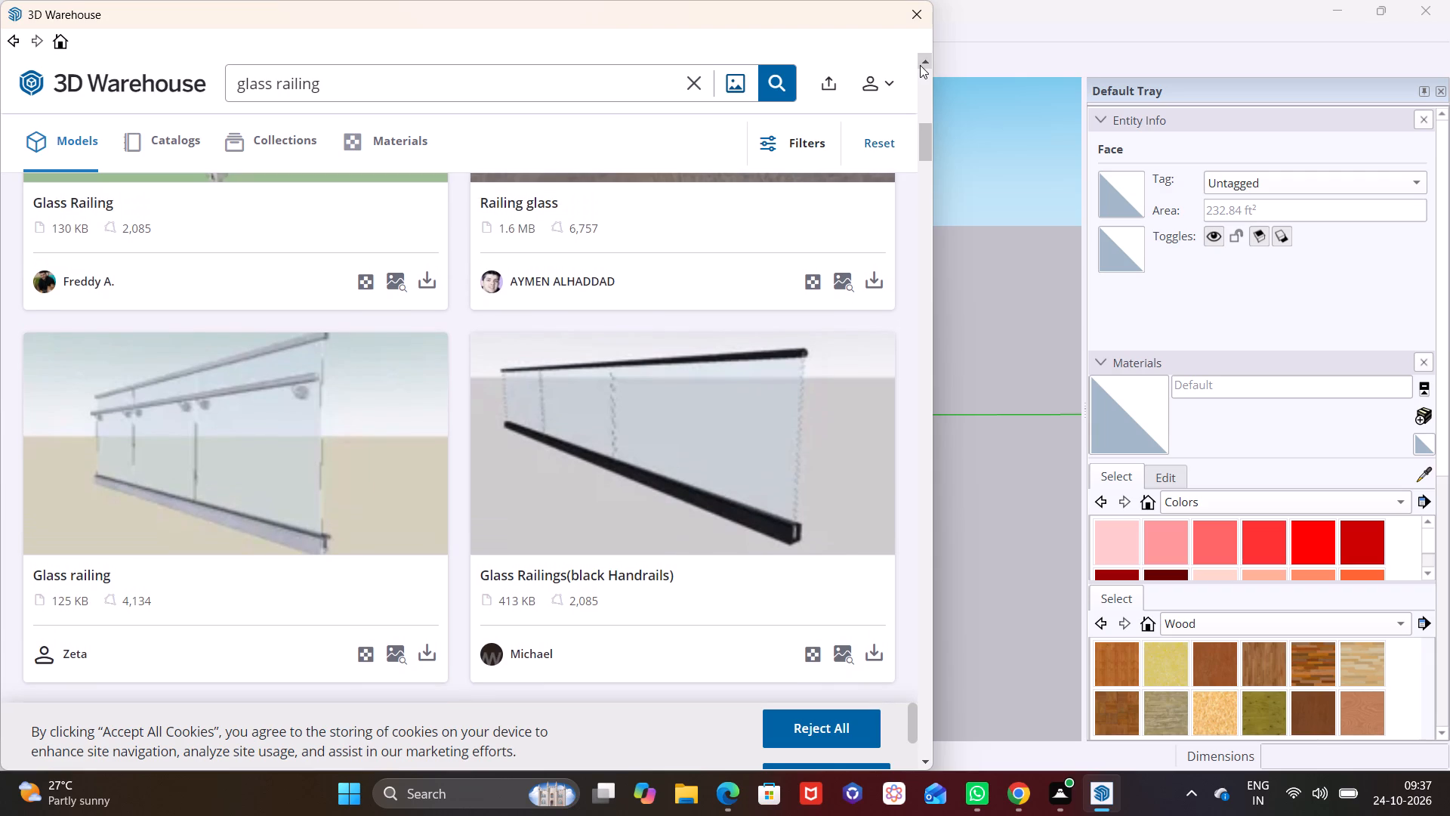
pyautogui.click(920, 65)
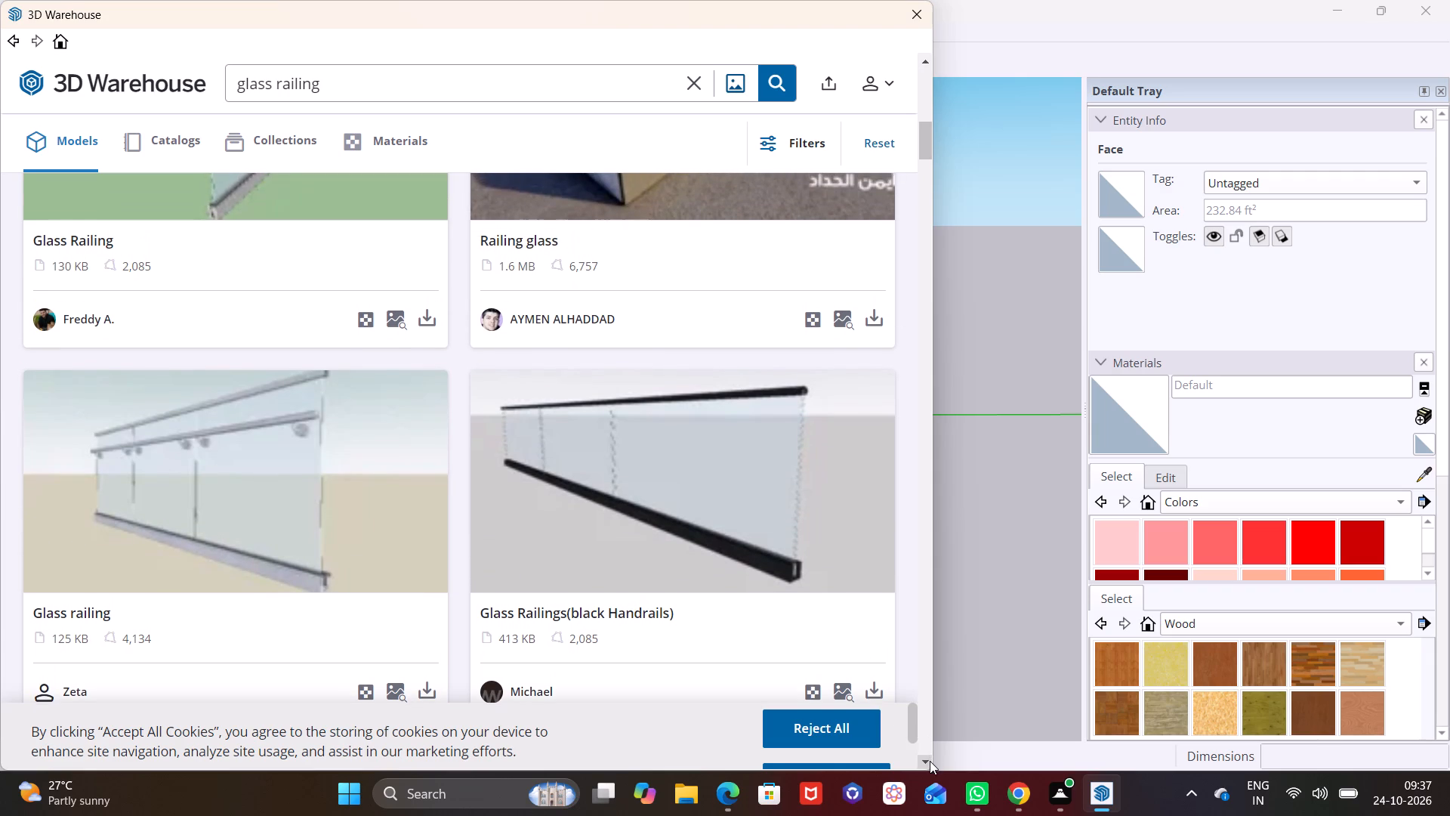
pyautogui.click(930, 762)
pyautogui.click(930, 762)
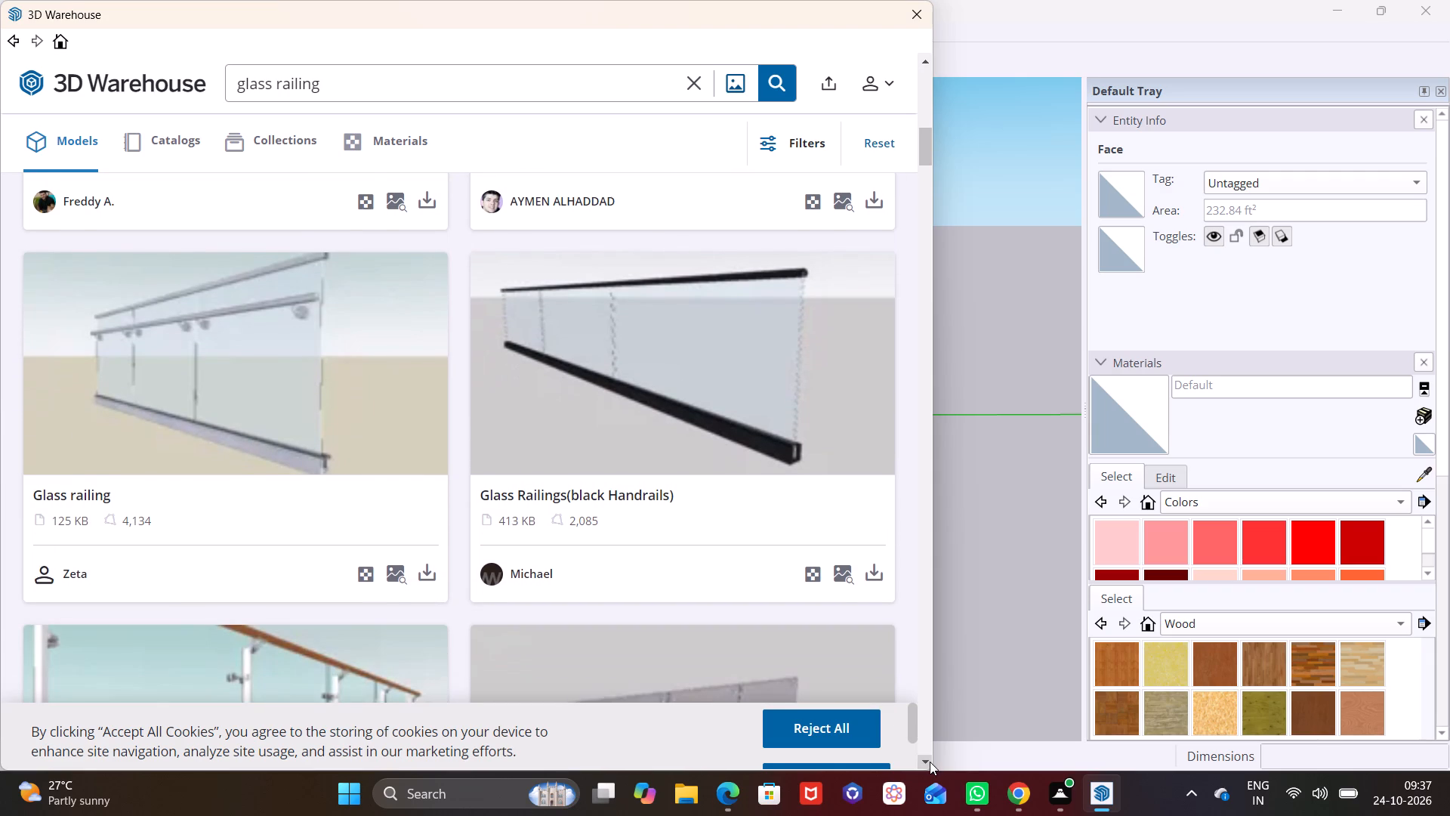
pyautogui.click(930, 762)
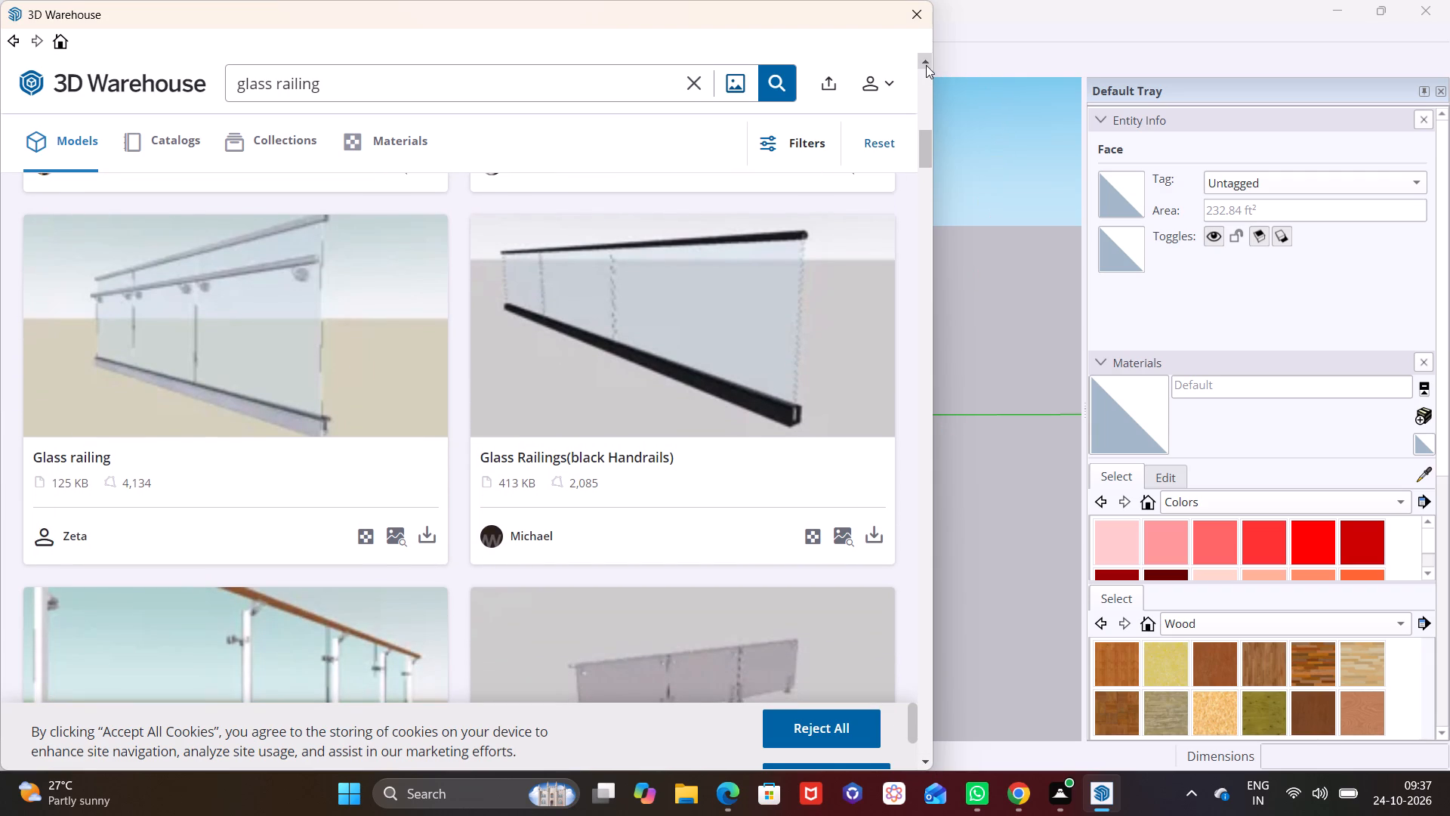
pyautogui.click(926, 65)
pyautogui.click(926, 65)
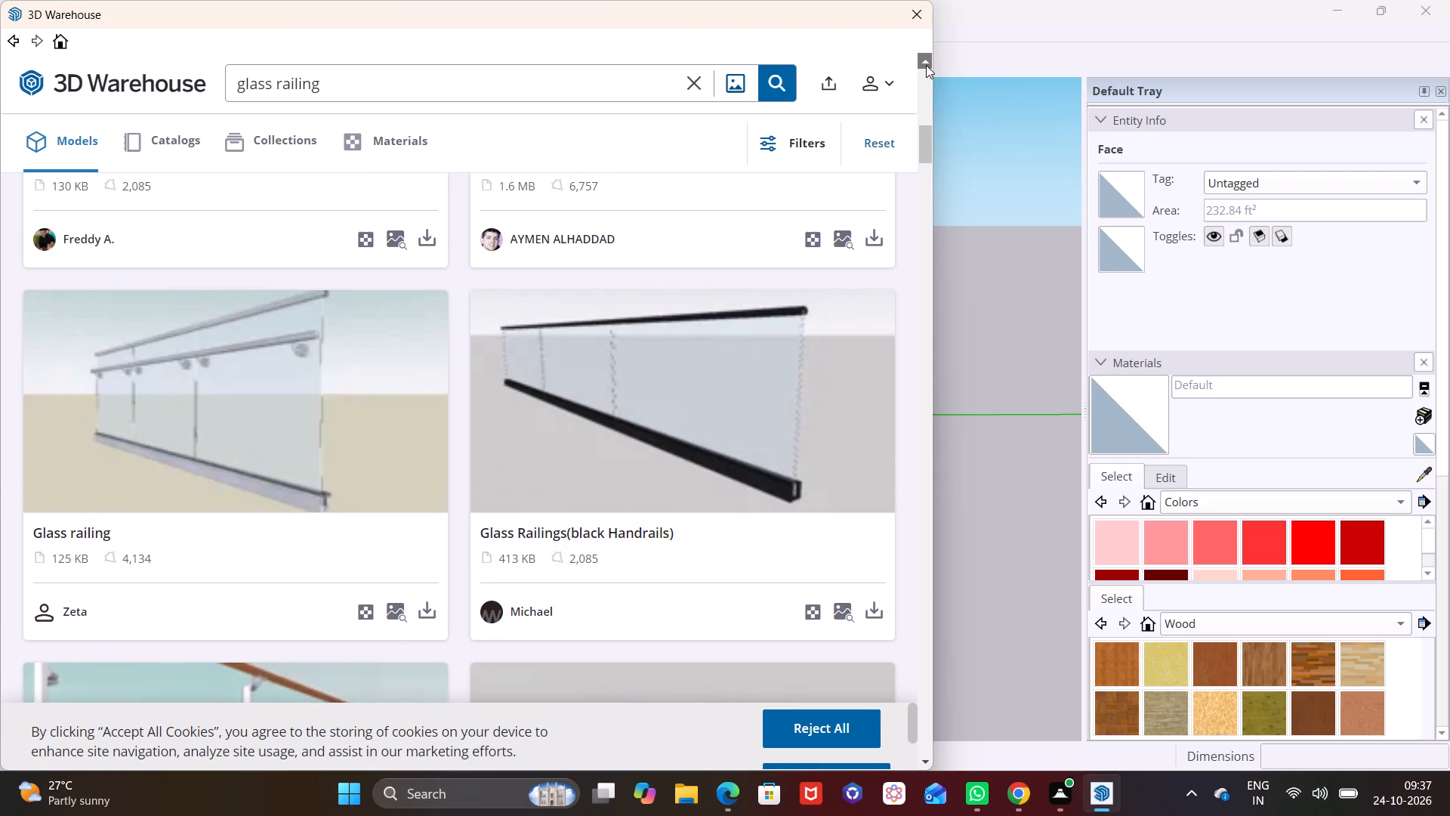
pyautogui.click(926, 65)
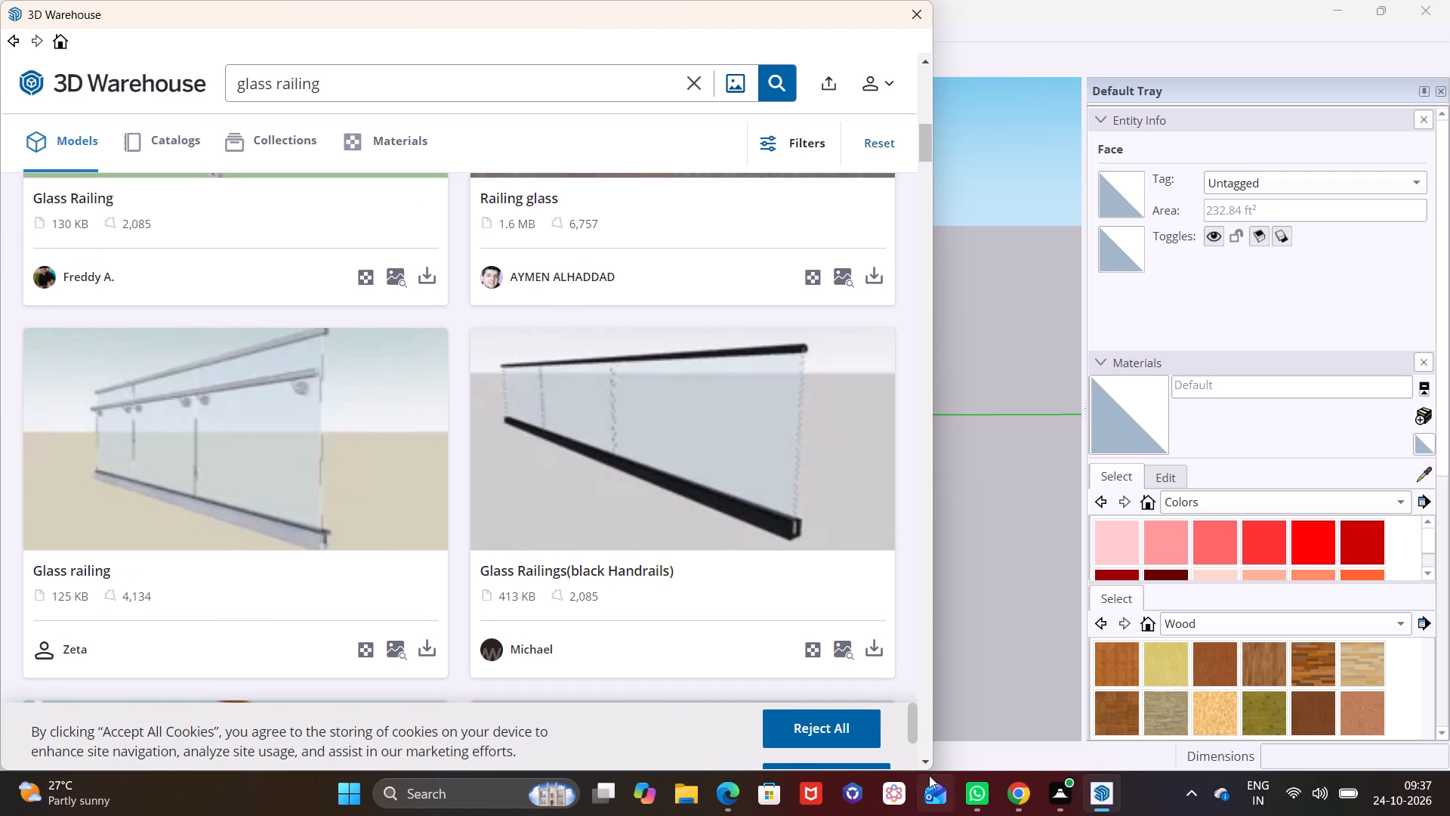
pyautogui.click(929, 762)
pyautogui.click(929, 762)
pyautogui.click(929, 762)
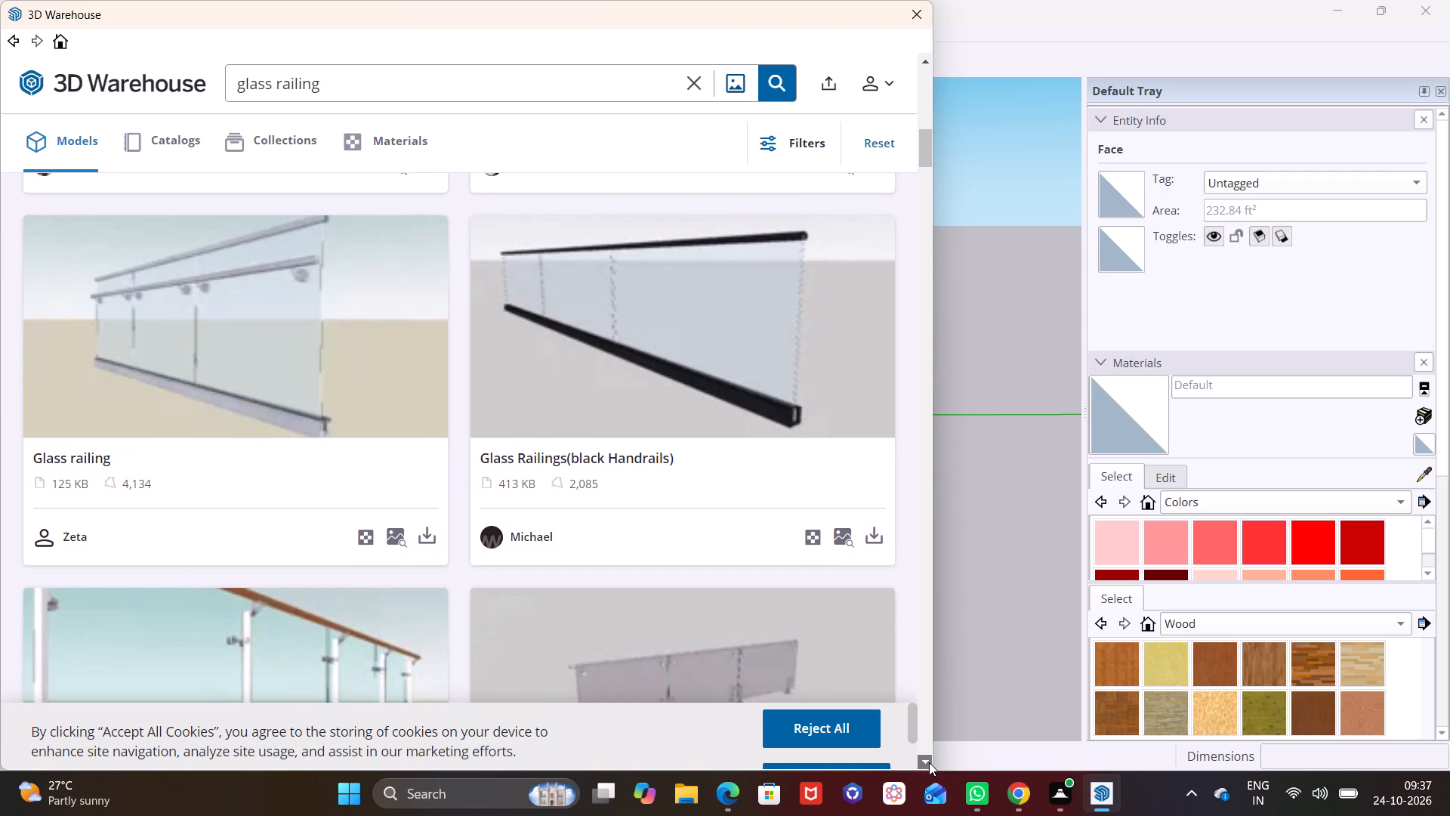
pyautogui.click(927, 67)
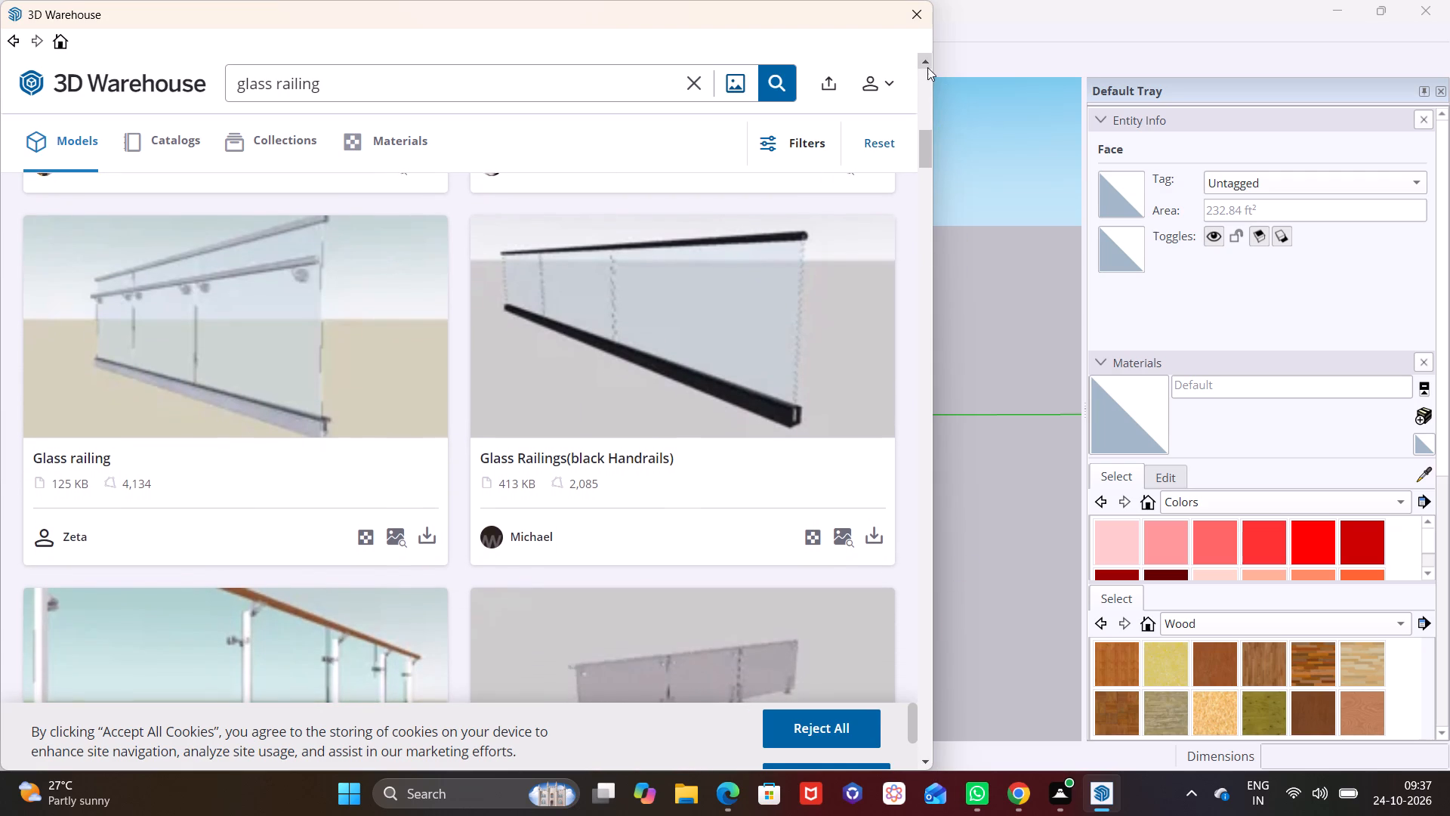
pyautogui.click(927, 67)
pyautogui.click(927, 67)
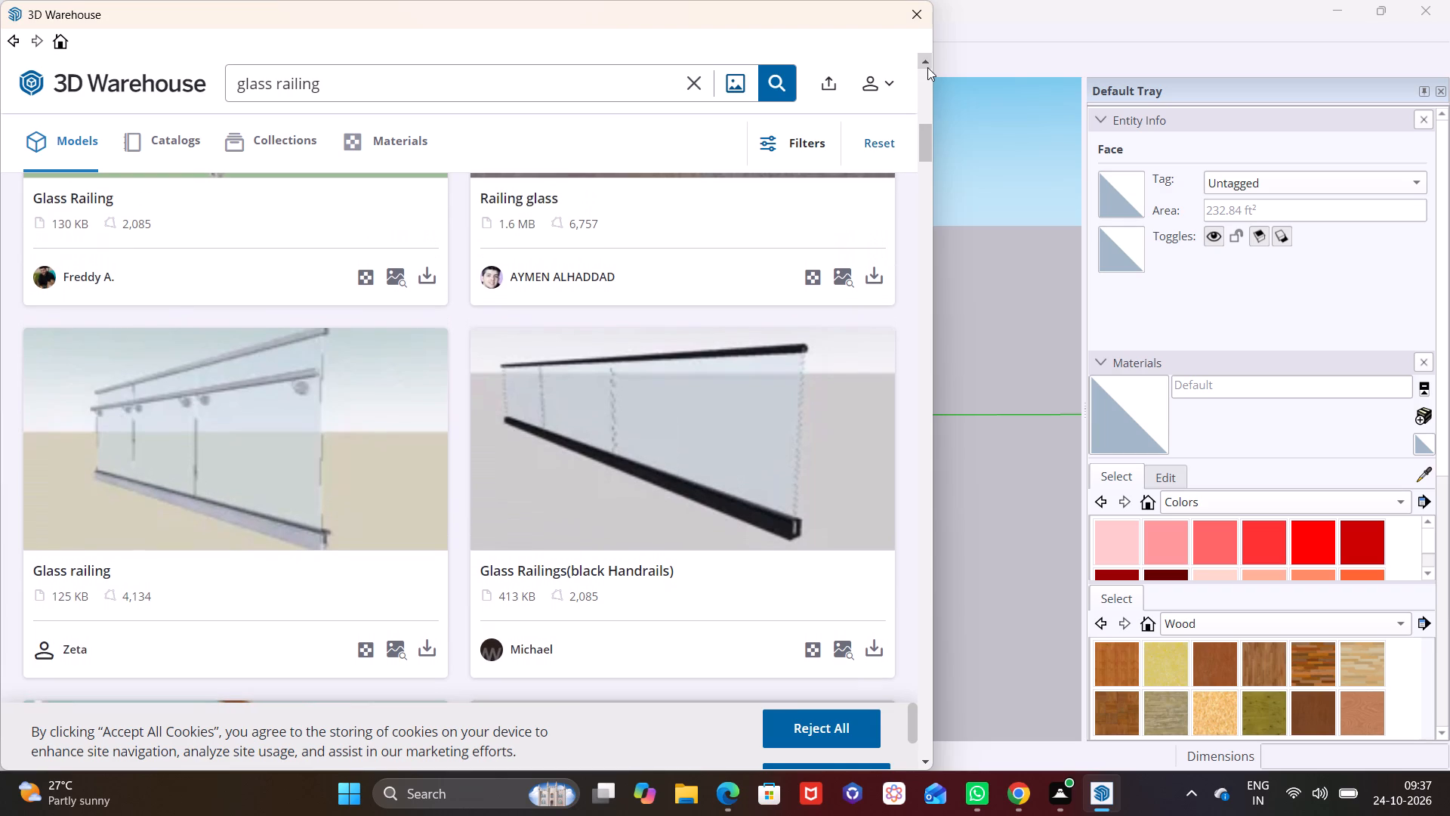
pyautogui.click(927, 67)
pyautogui.click(927, 67)
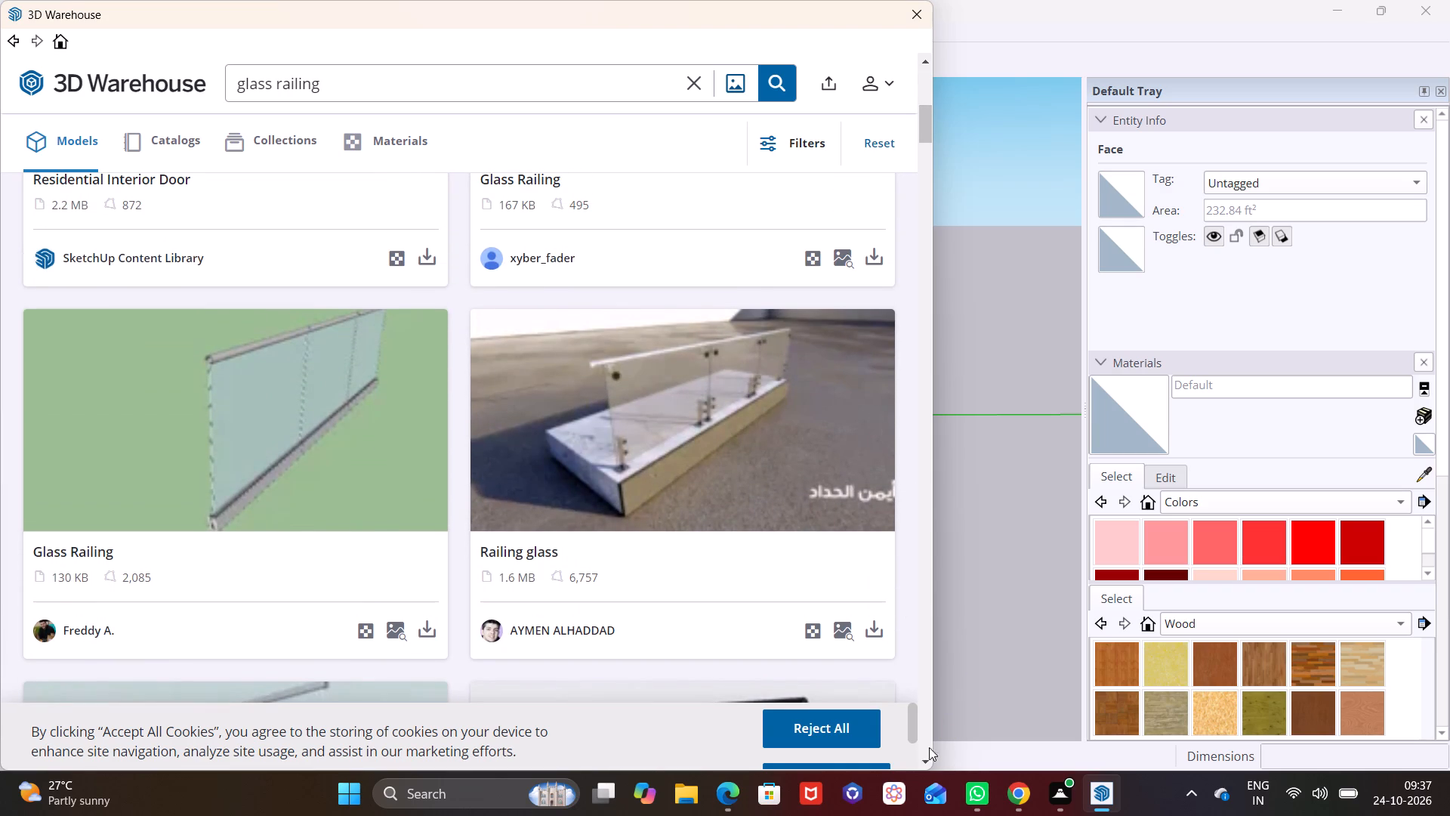
pyautogui.click(926, 759)
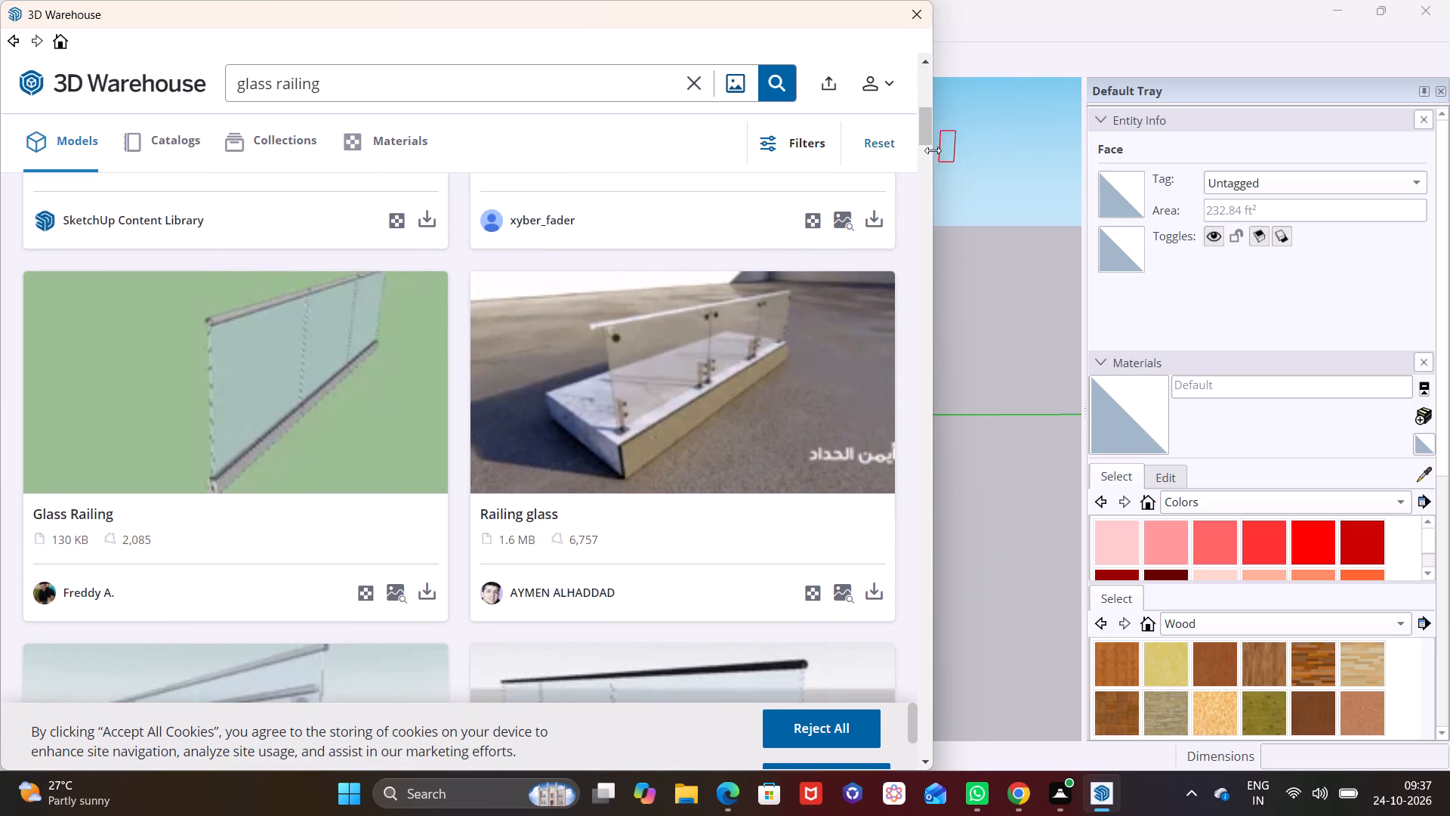
pyautogui.click(927, 66)
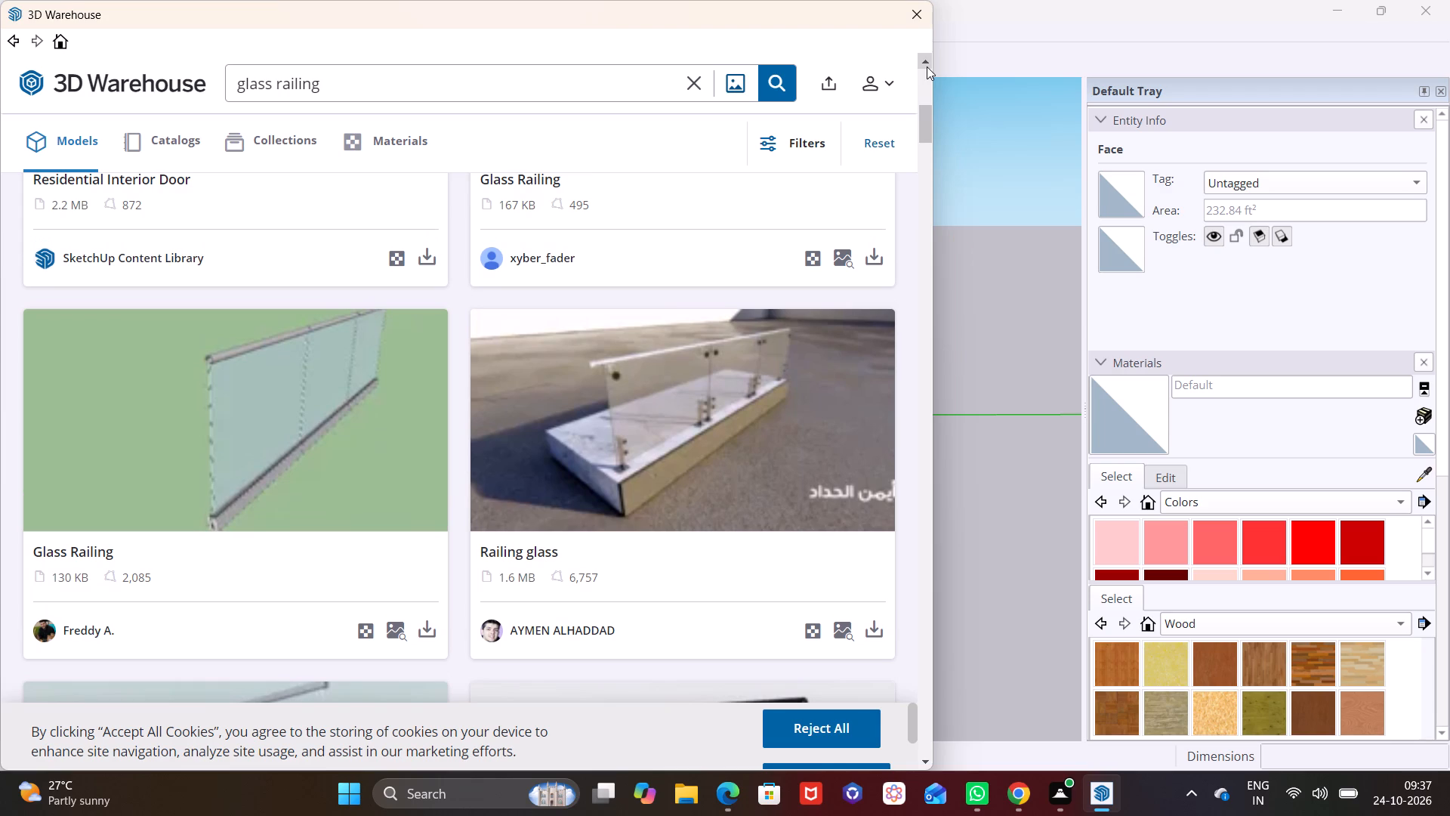
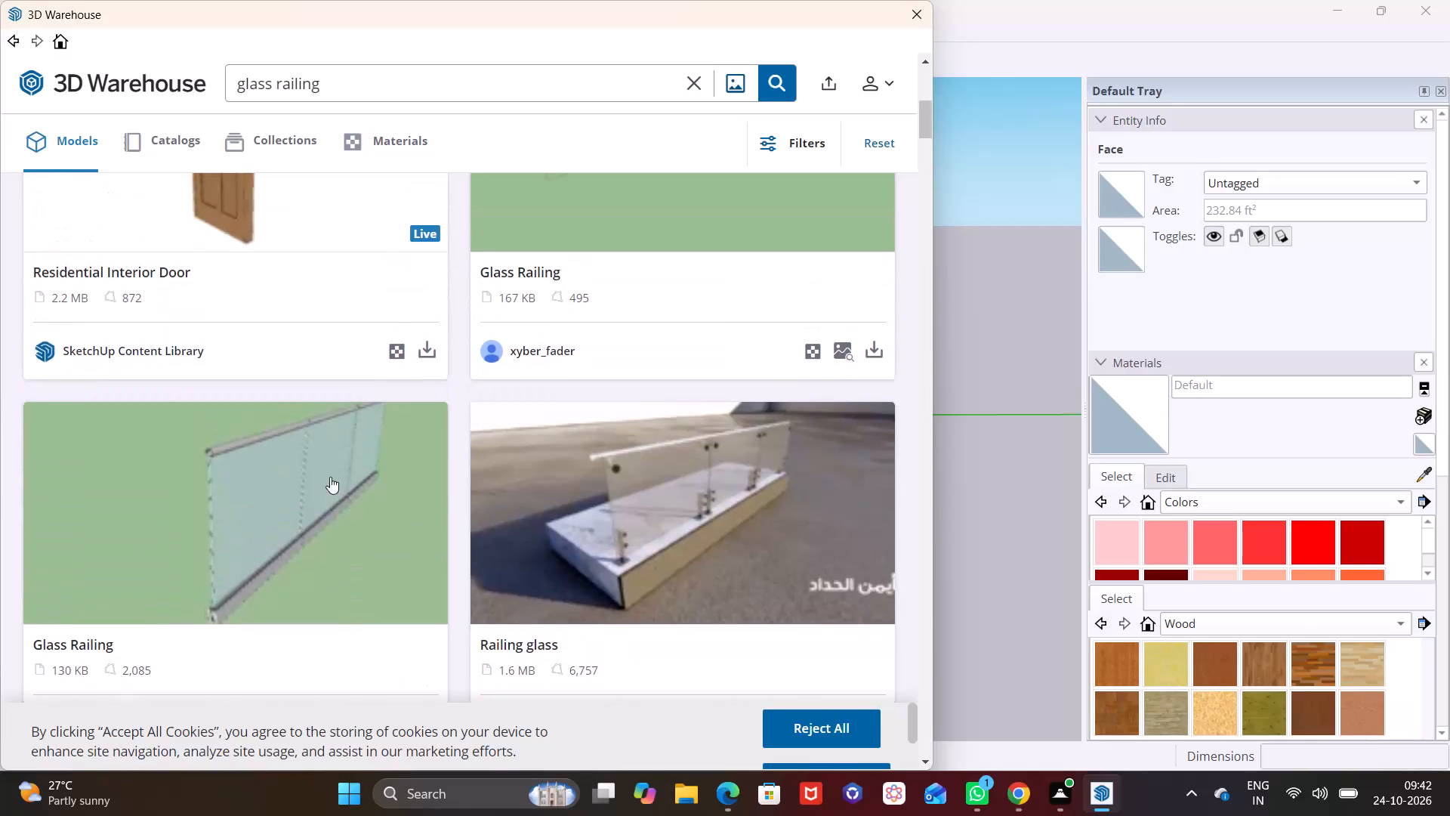
# Browse further through the glass railing search results and compare the designs for one that suits the balcony bands.
pyautogui.scroll(-1, 328, 474)
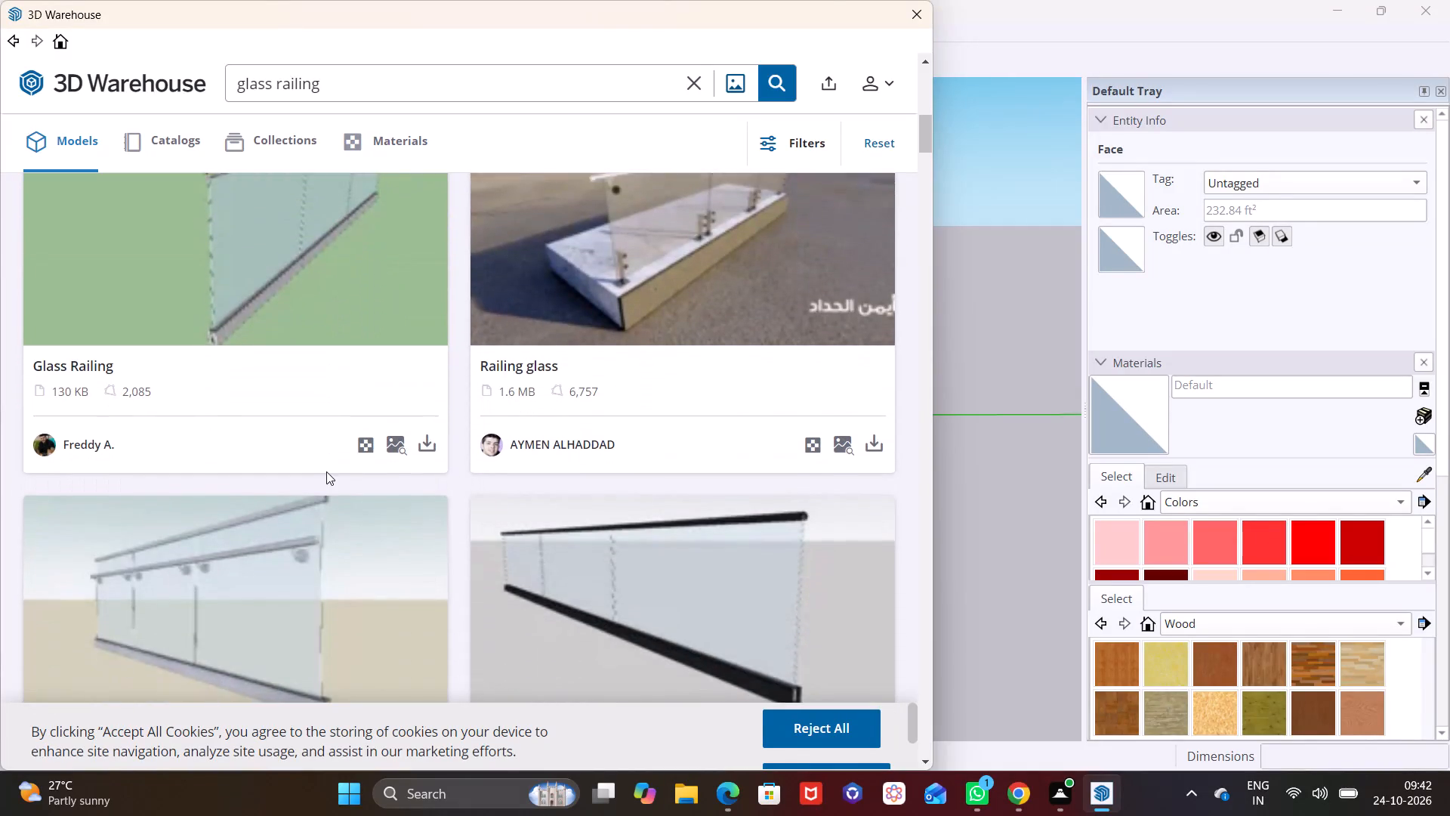
pyautogui.scroll(3, 325, 471)
pyautogui.scroll(-6, 325, 471)
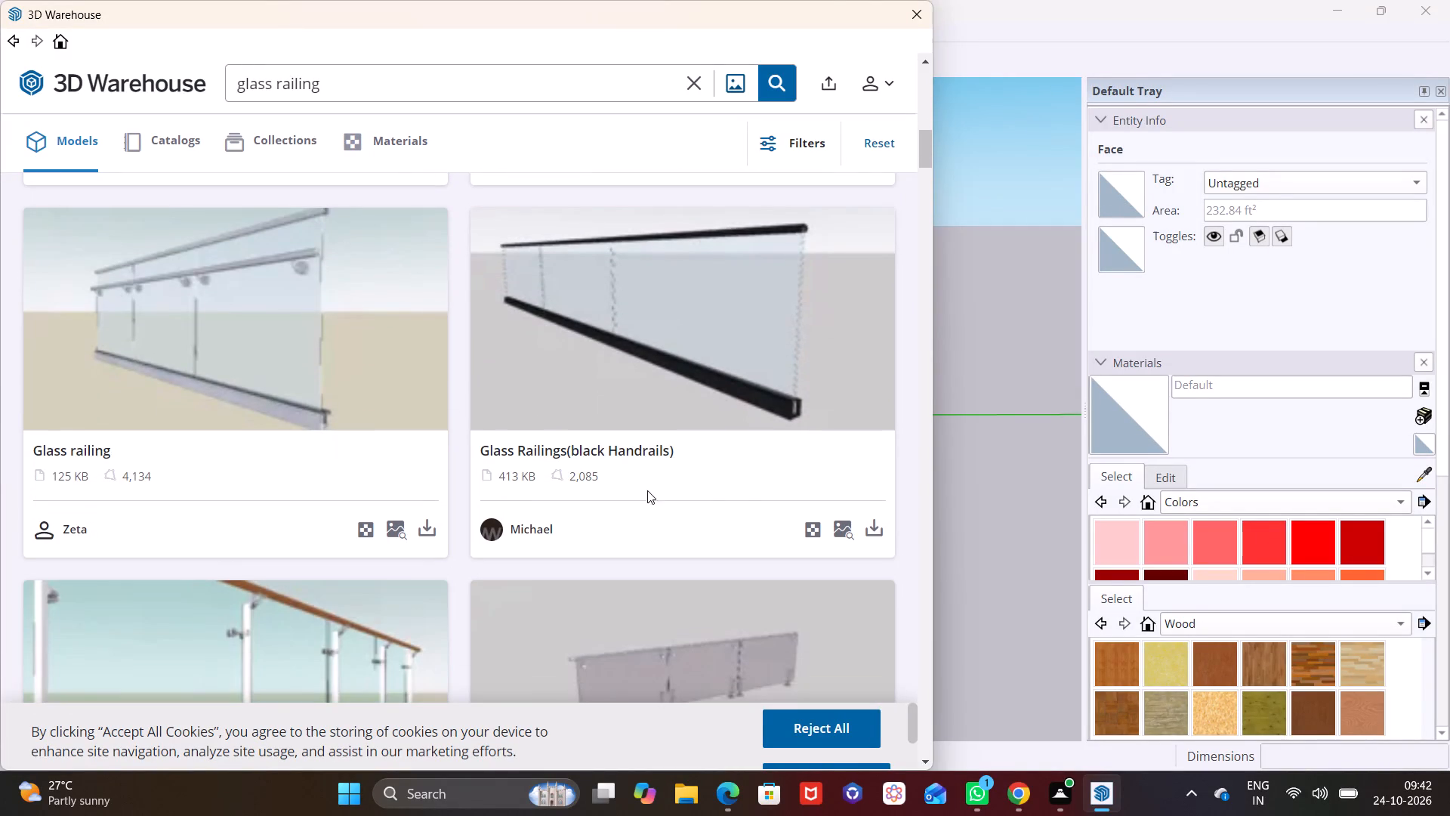
pyautogui.scroll(-2, 501, 523)
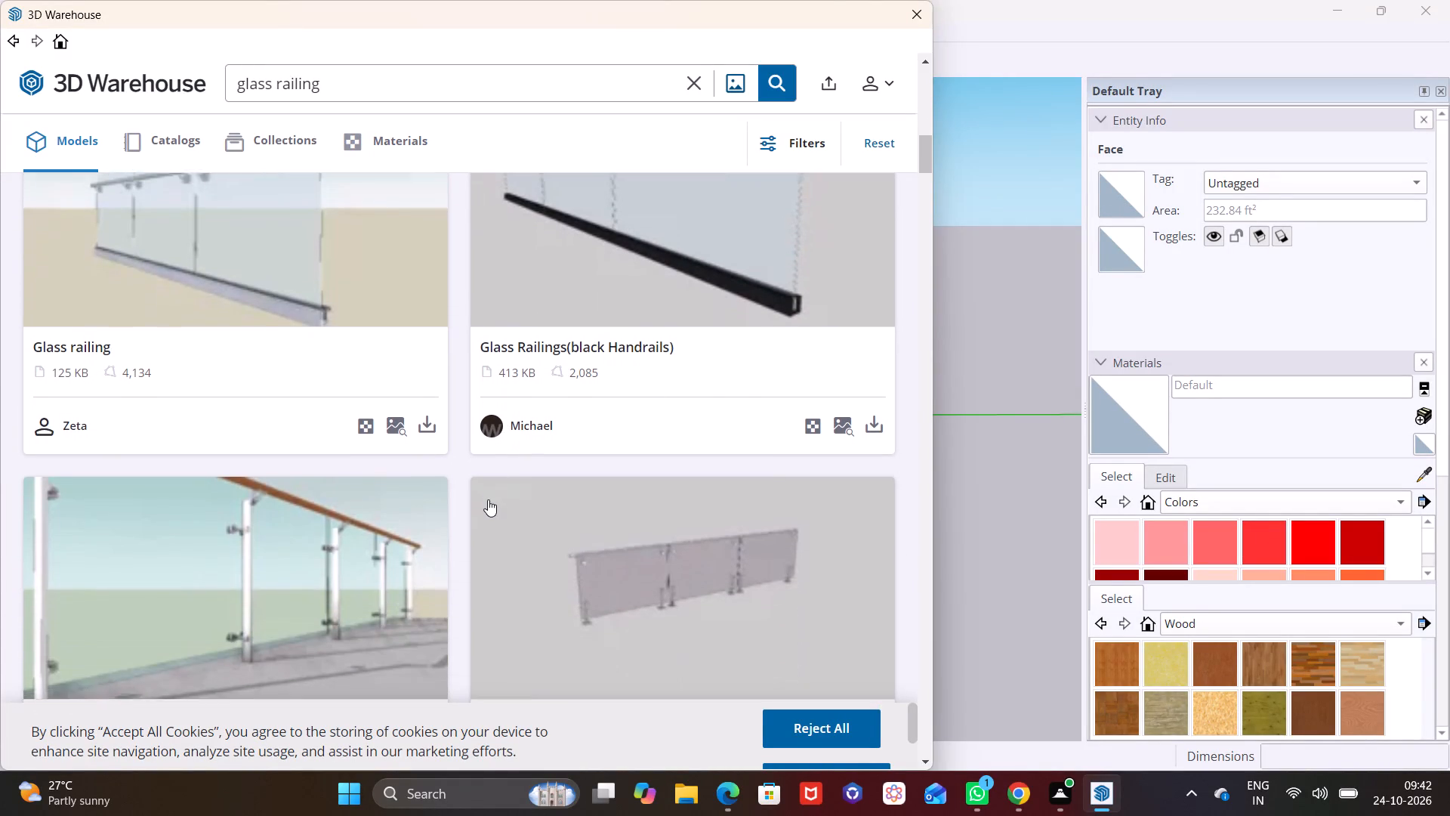
pyautogui.scroll(7, 487, 499)
pyautogui.scroll(3, 548, 509)
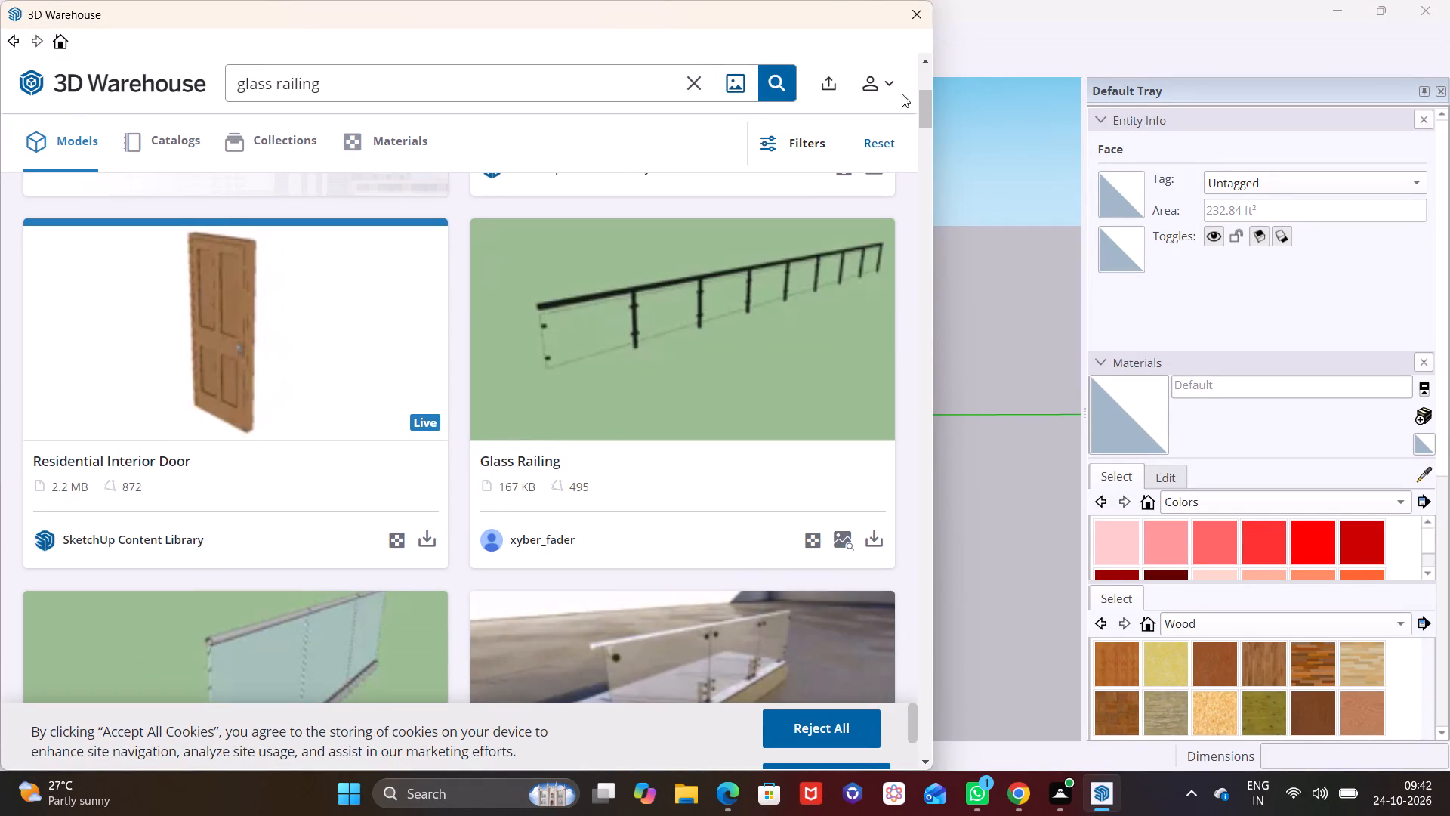
pyautogui.doubleClick(924, 67)
pyautogui.click(924, 67)
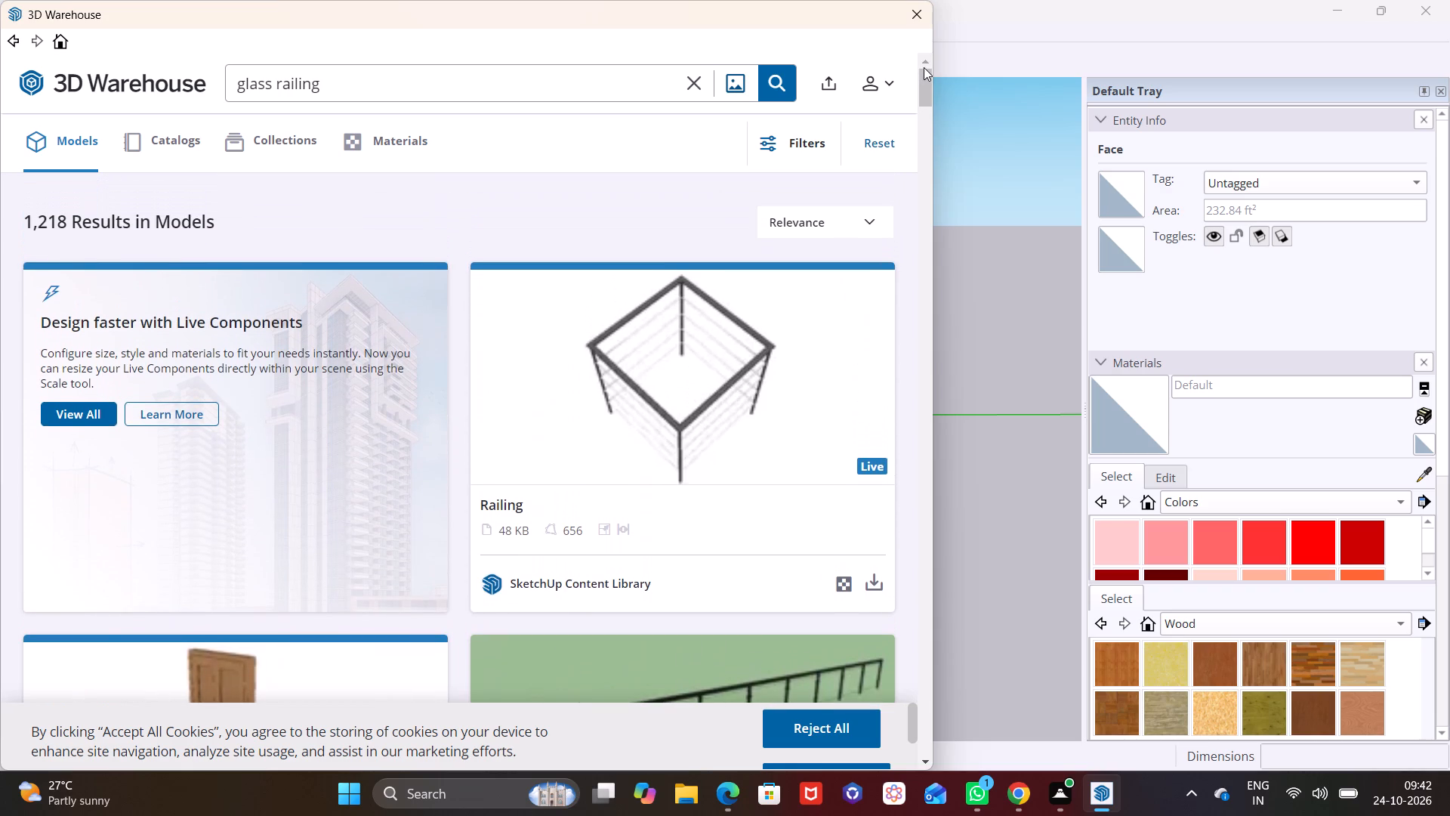
pyautogui.click(929, 761)
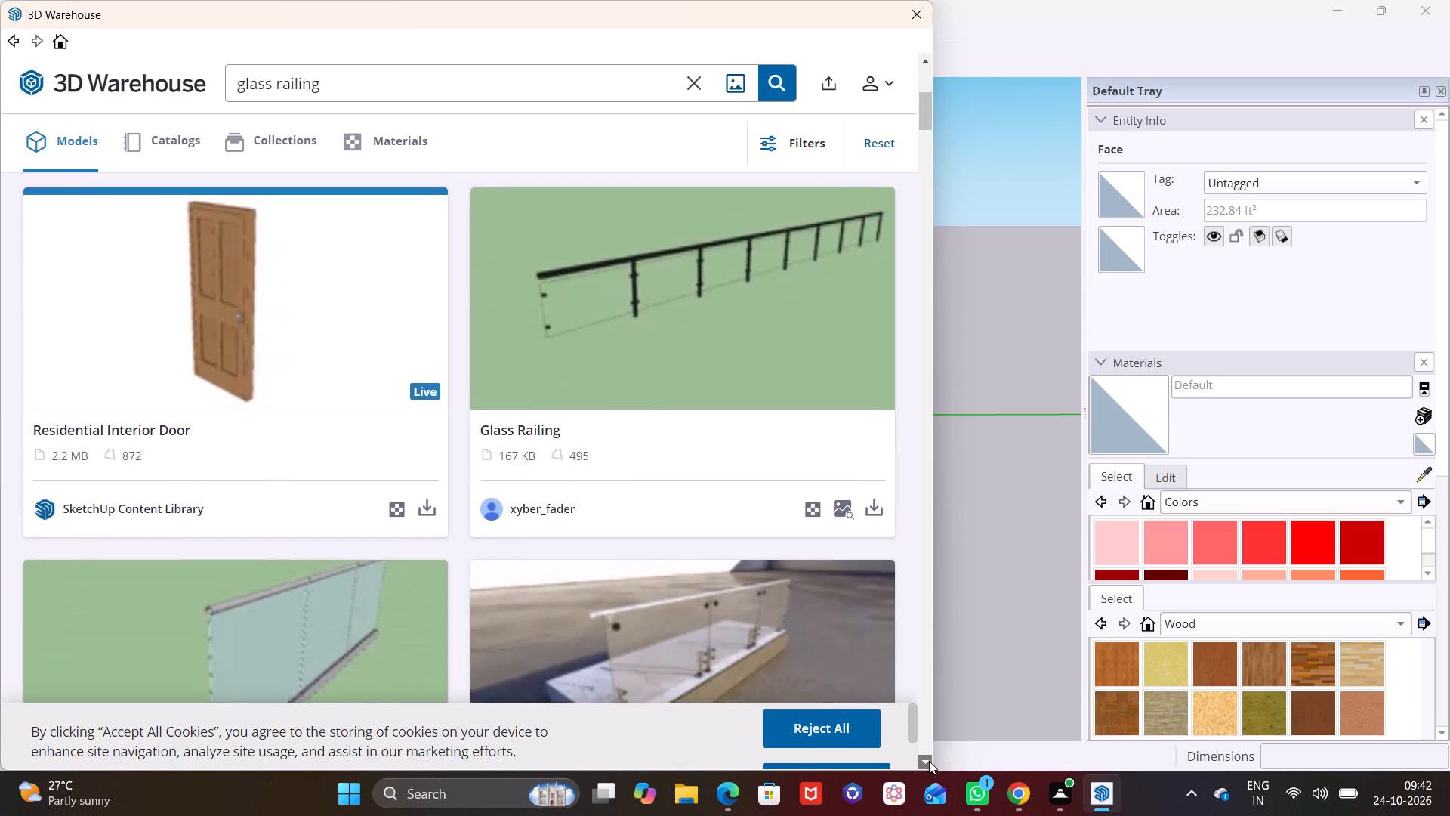
pyautogui.click(929, 761)
pyautogui.click(929, 761)
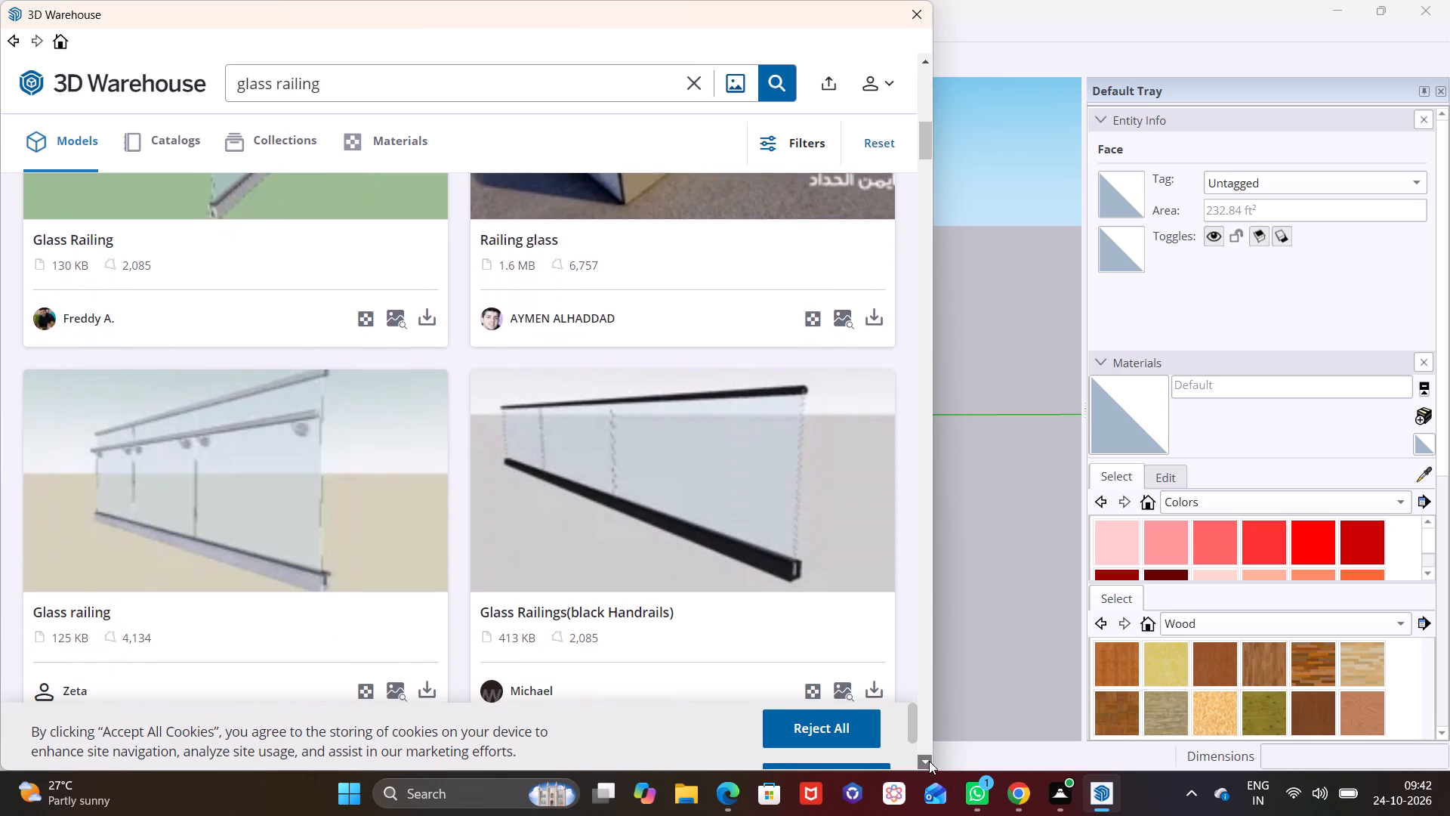
pyautogui.click(929, 761)
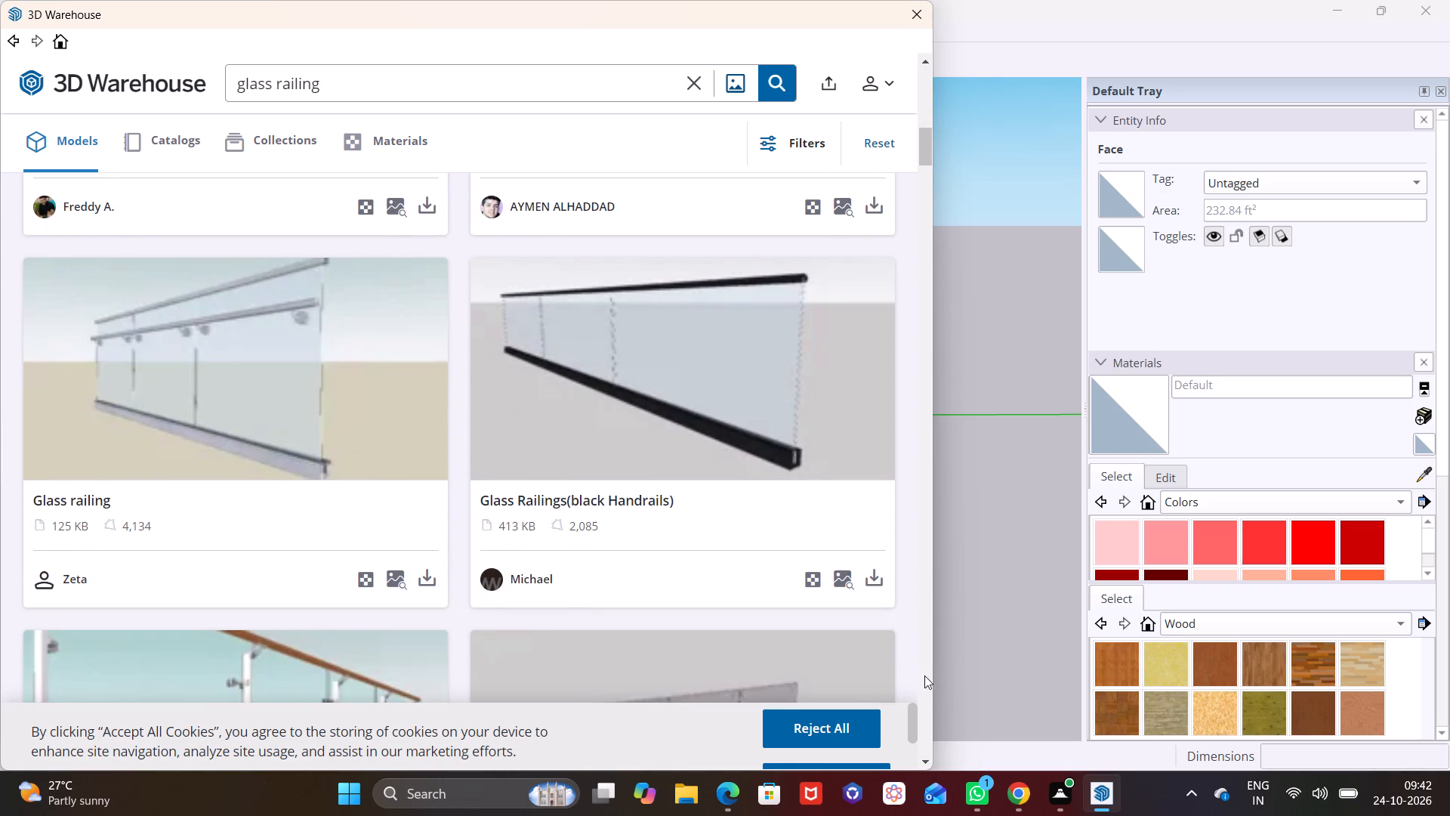
pyautogui.click(926, 758)
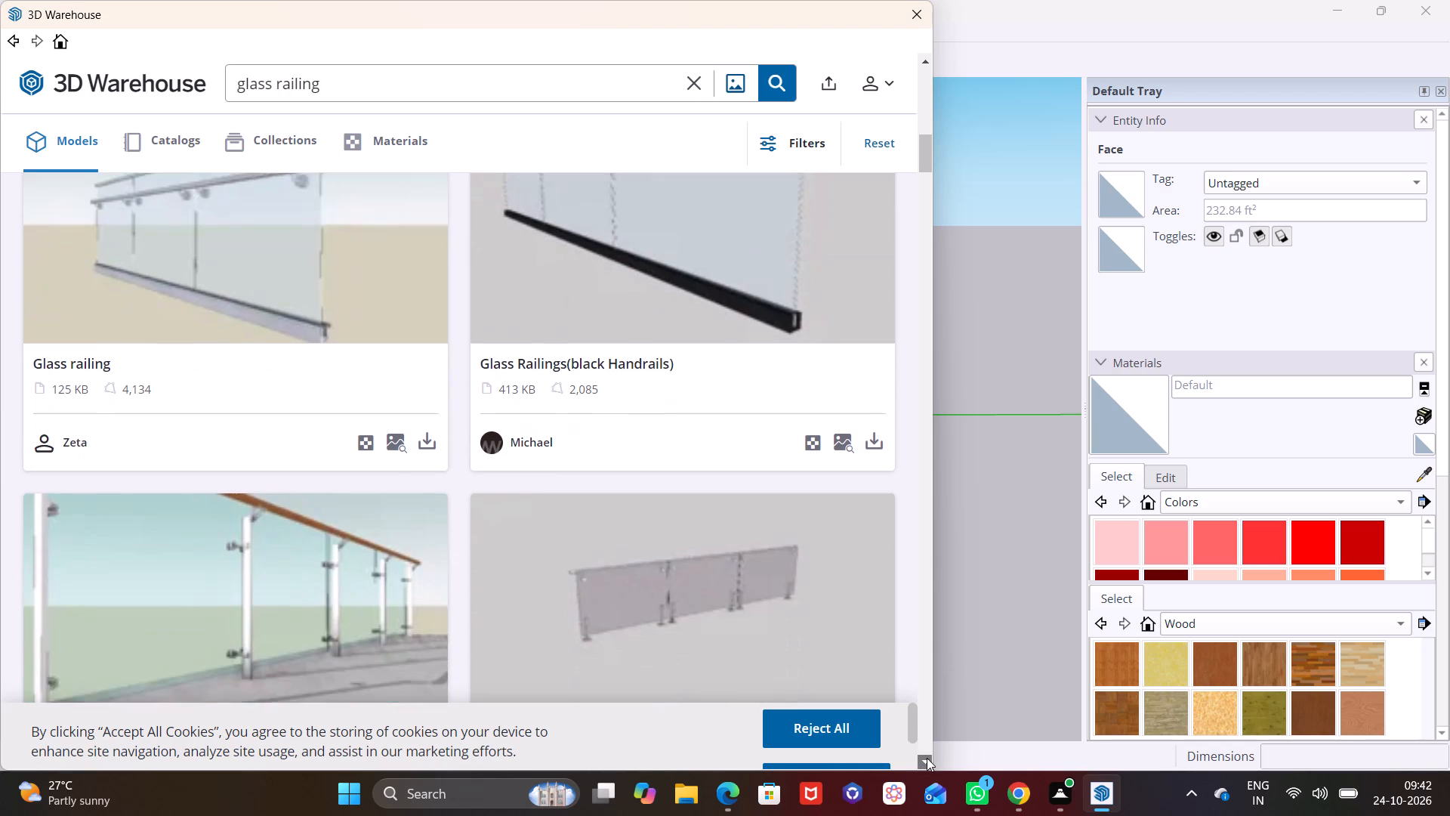
pyautogui.click(927, 758)
pyautogui.click(927, 758)
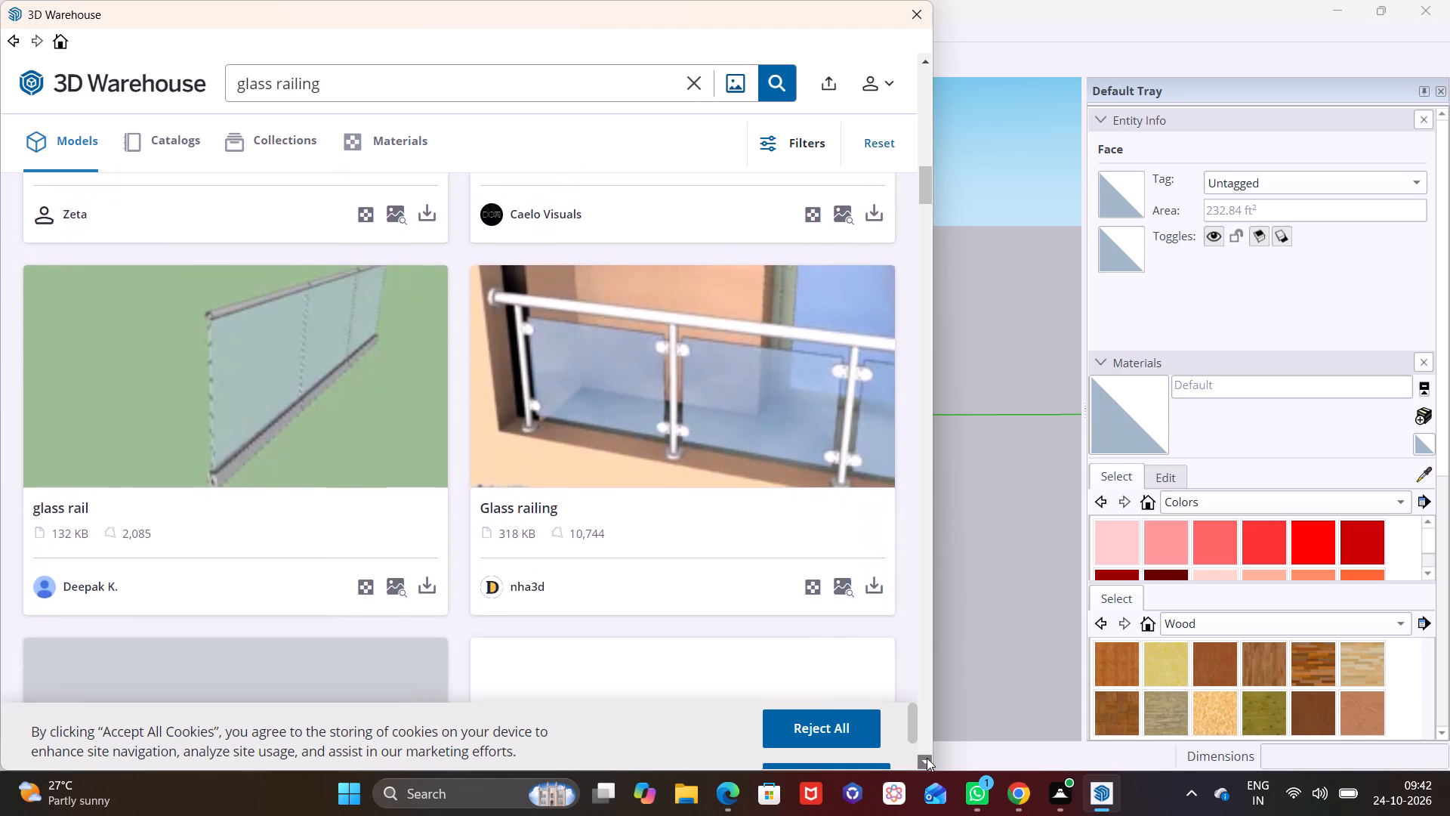
pyautogui.click(927, 758)
pyautogui.click(927, 758)
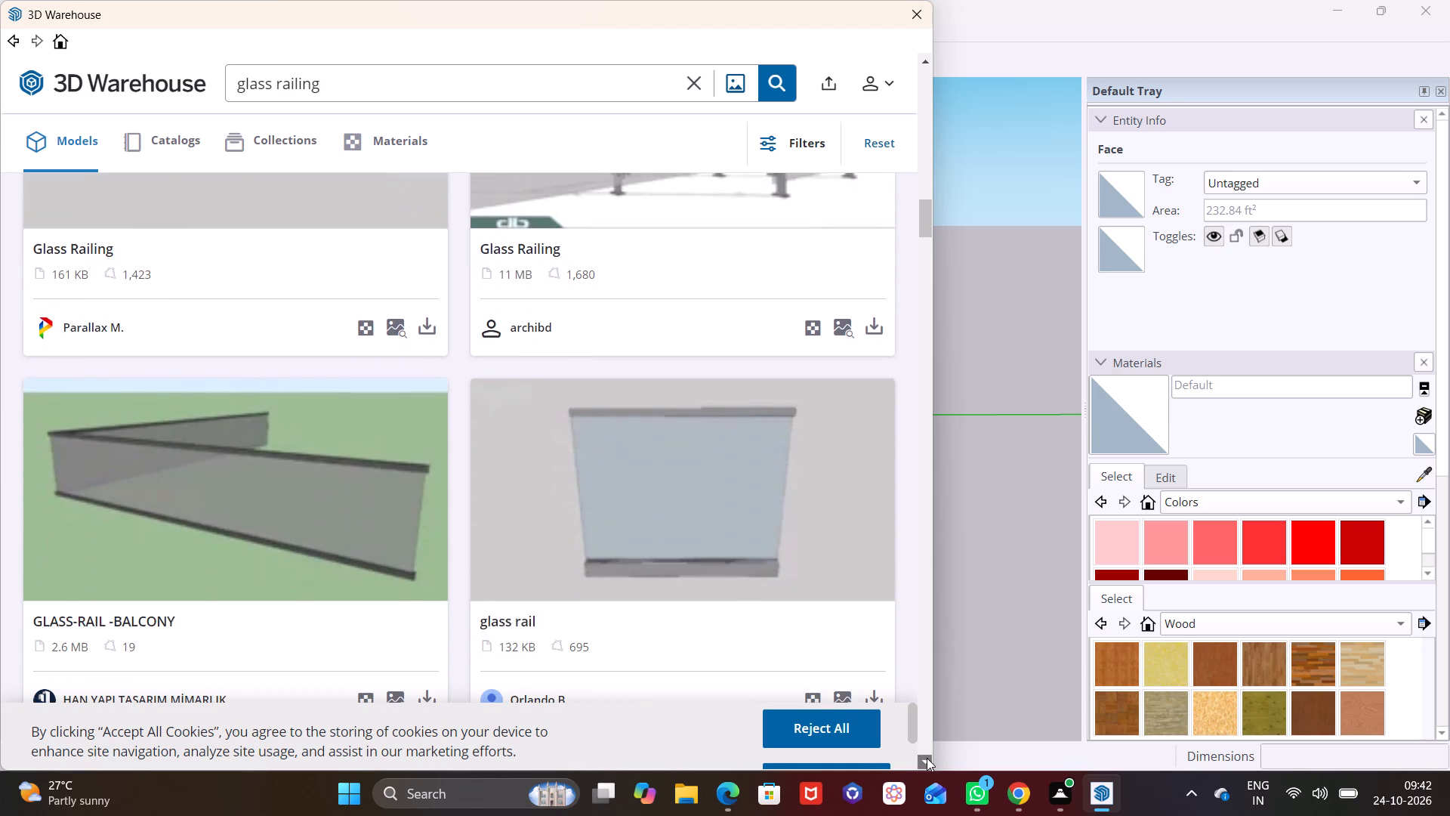
pyautogui.click(927, 758)
pyautogui.click(927, 758)
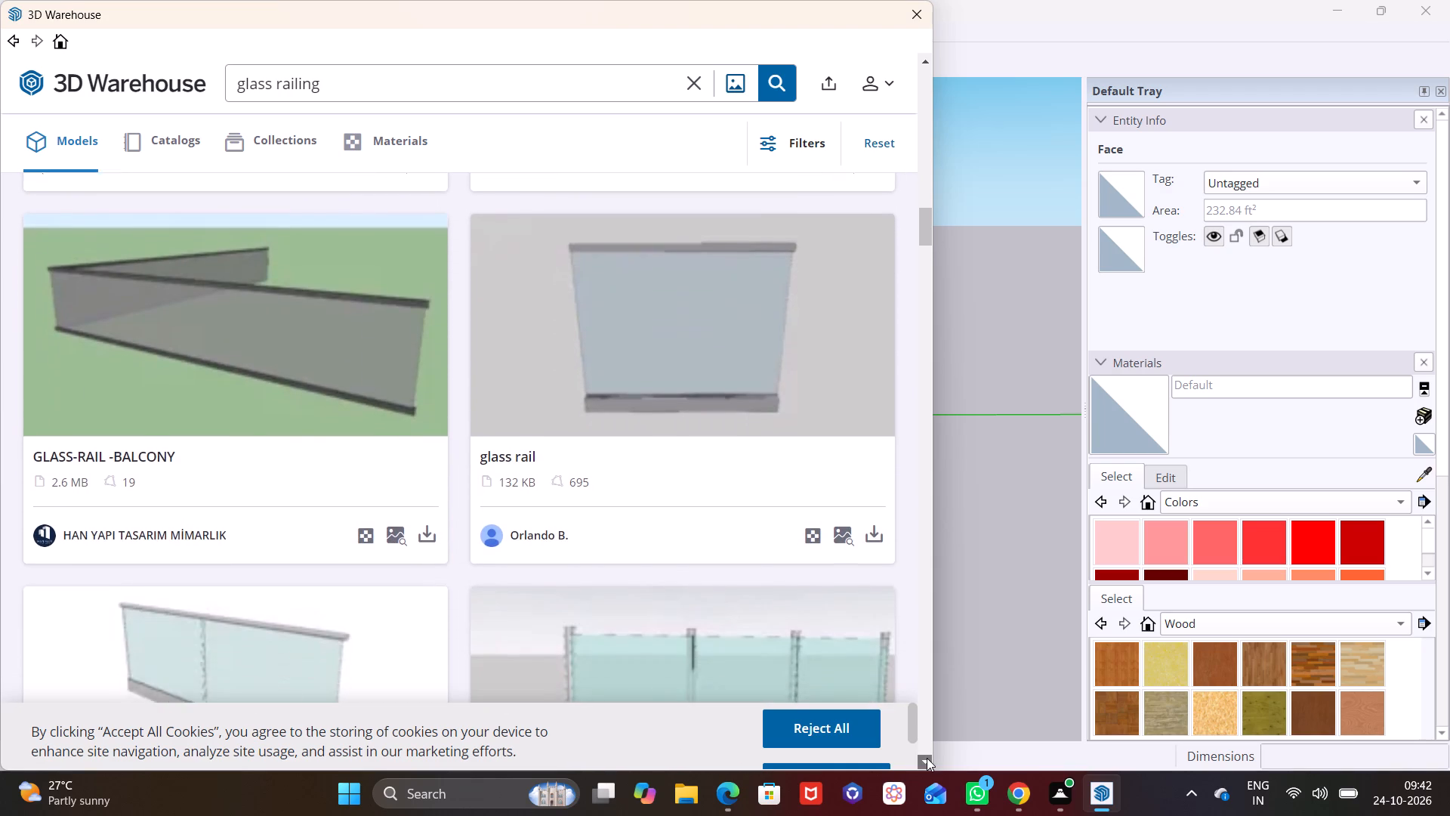
pyautogui.click(927, 758)
pyautogui.click(927, 758)
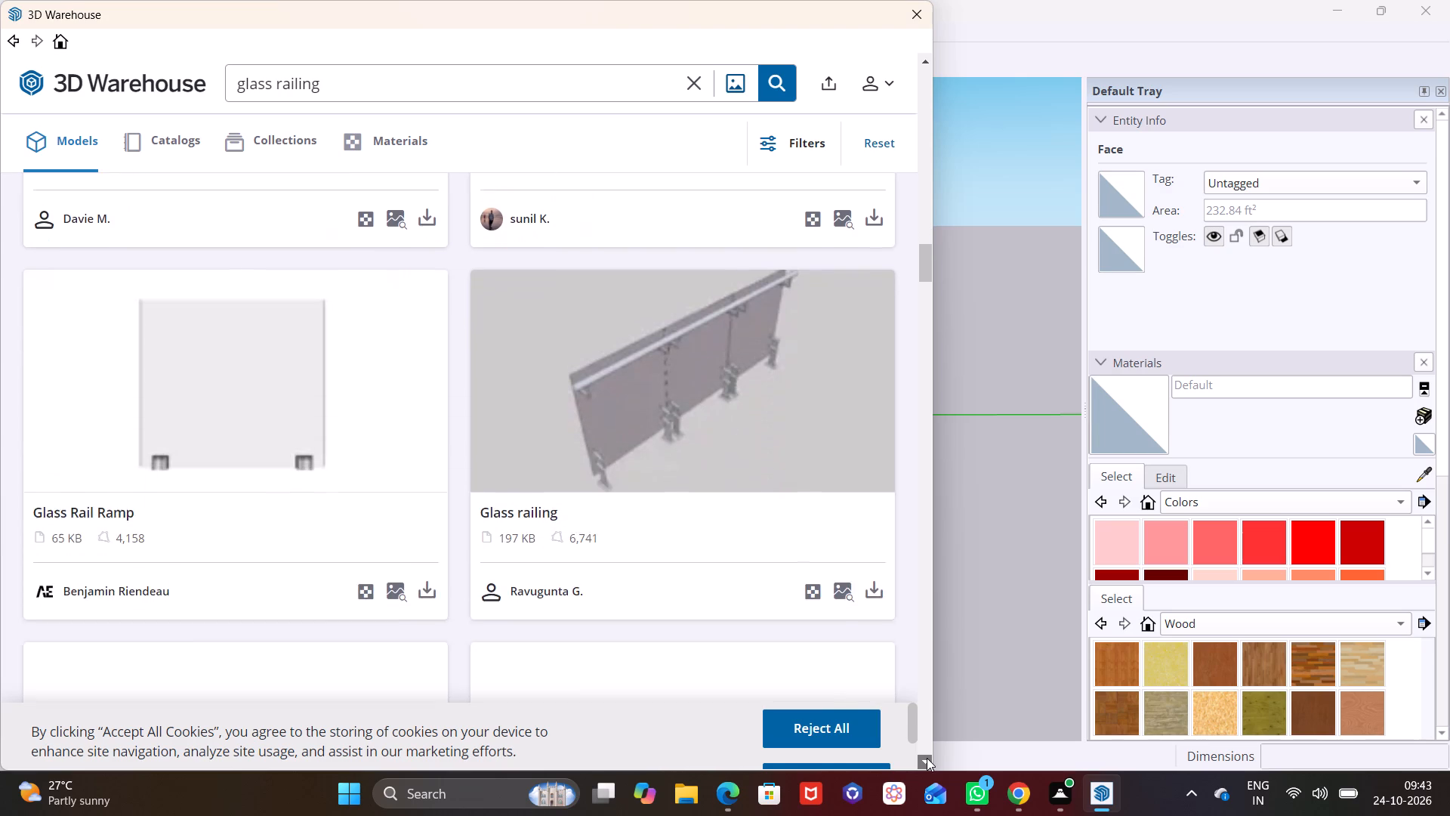
pyautogui.click(927, 758)
pyautogui.click(927, 758)
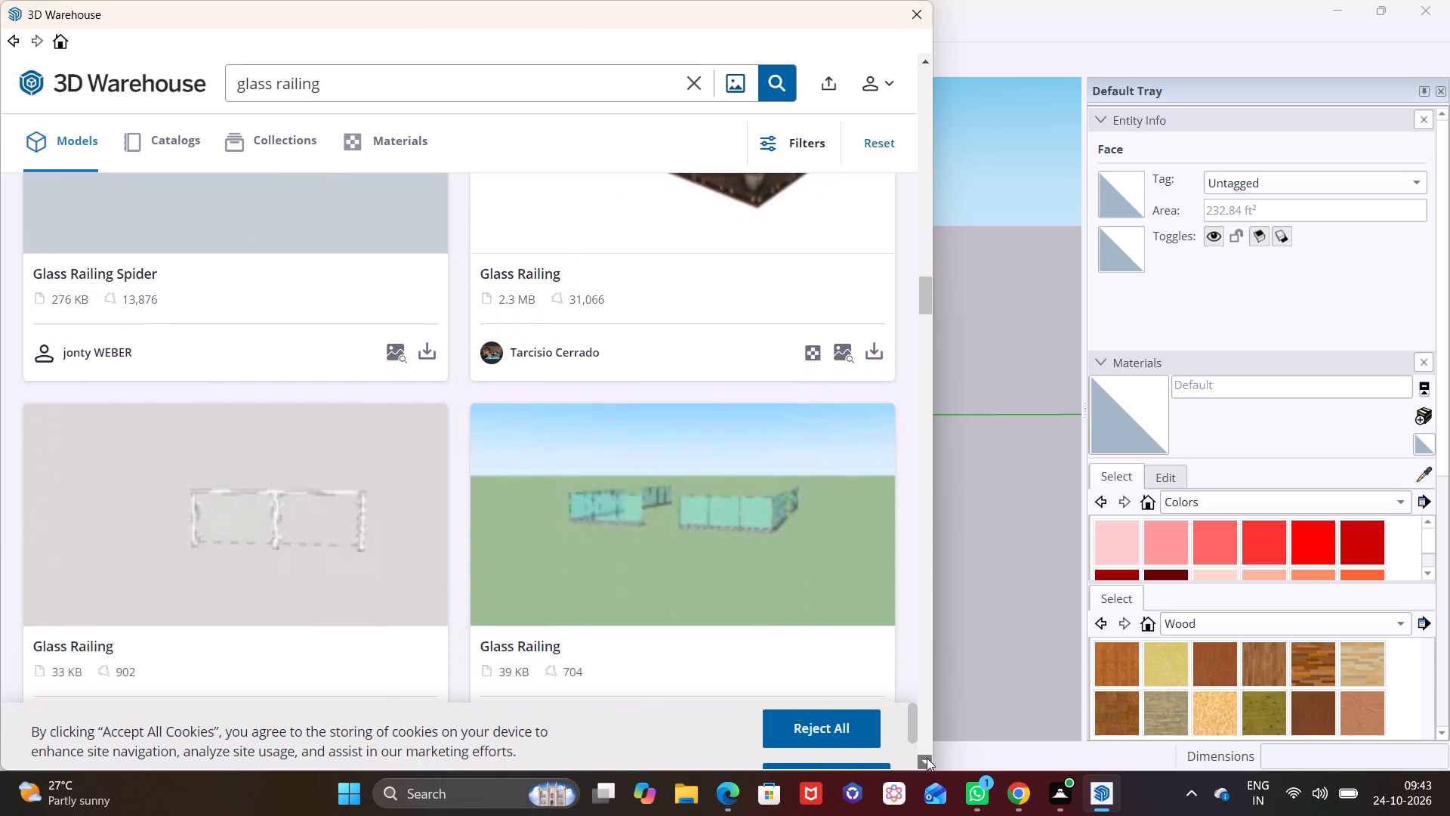
pyautogui.click(927, 758)
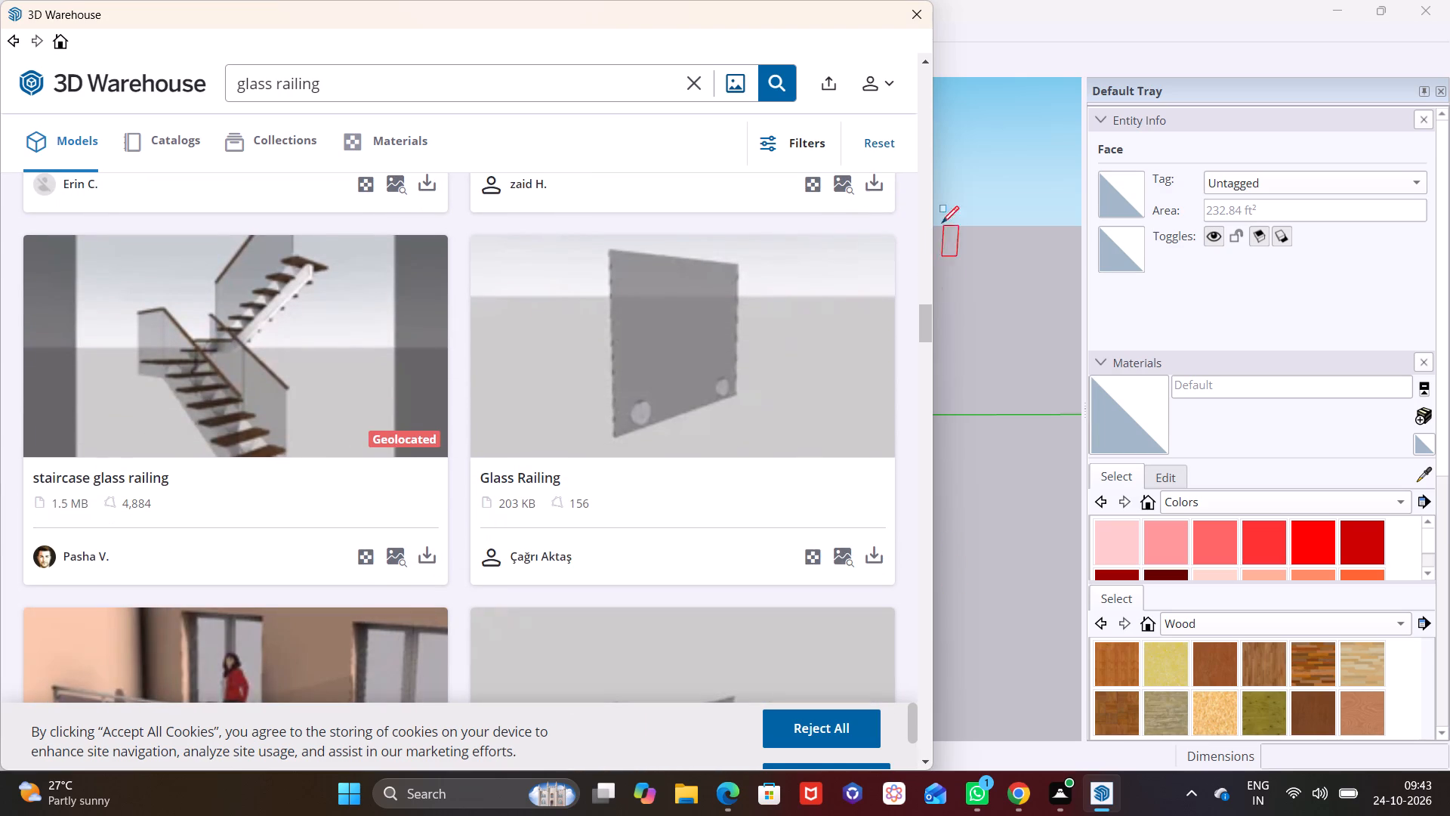
# Download the 130 KB "Glass Railing" model with three glass panels straight into the building model, accepting the newer-version import.
pyautogui.click(925, 69)
pyautogui.click(925, 72)
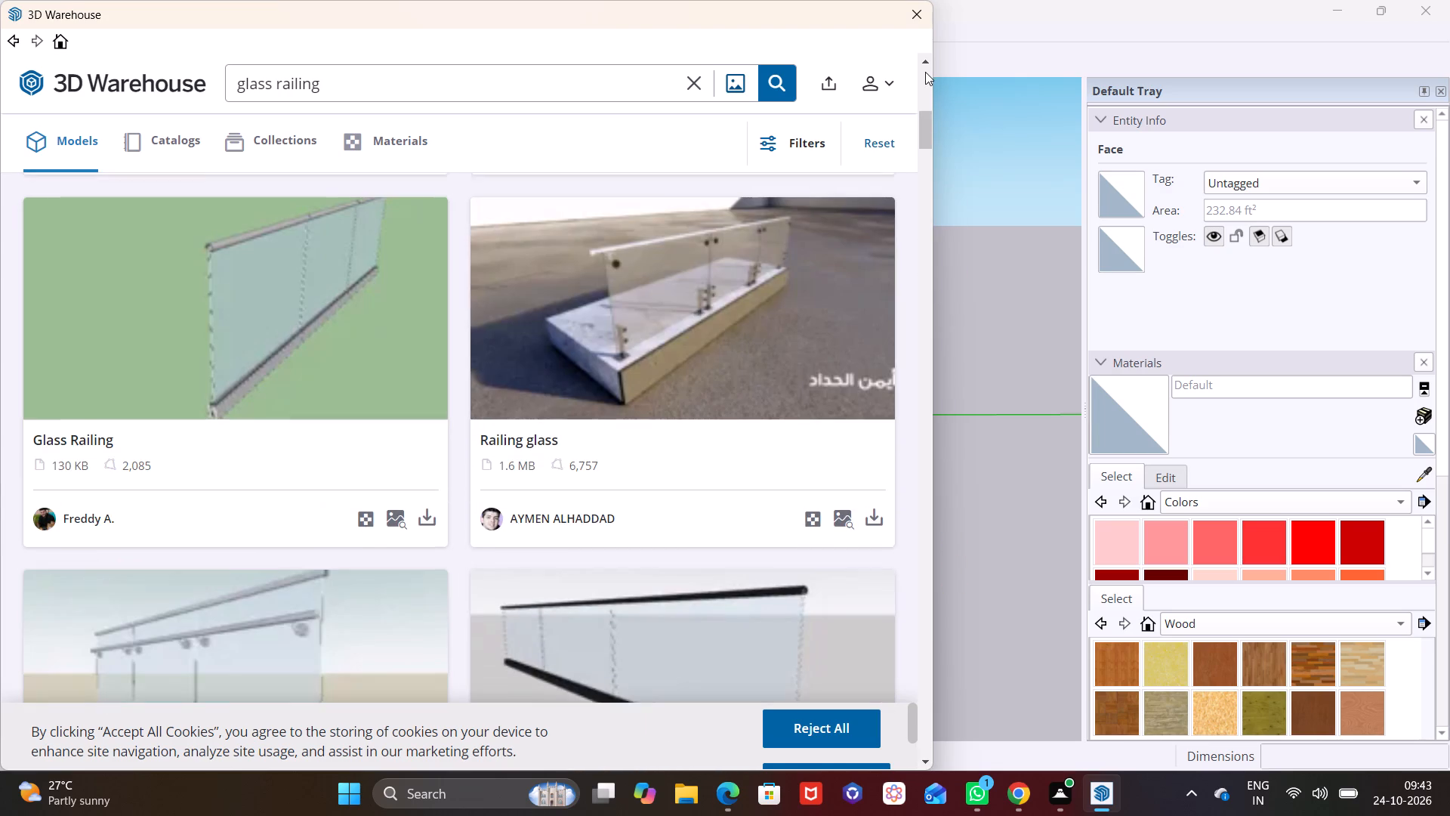
pyautogui.click(925, 72)
pyautogui.click(933, 765)
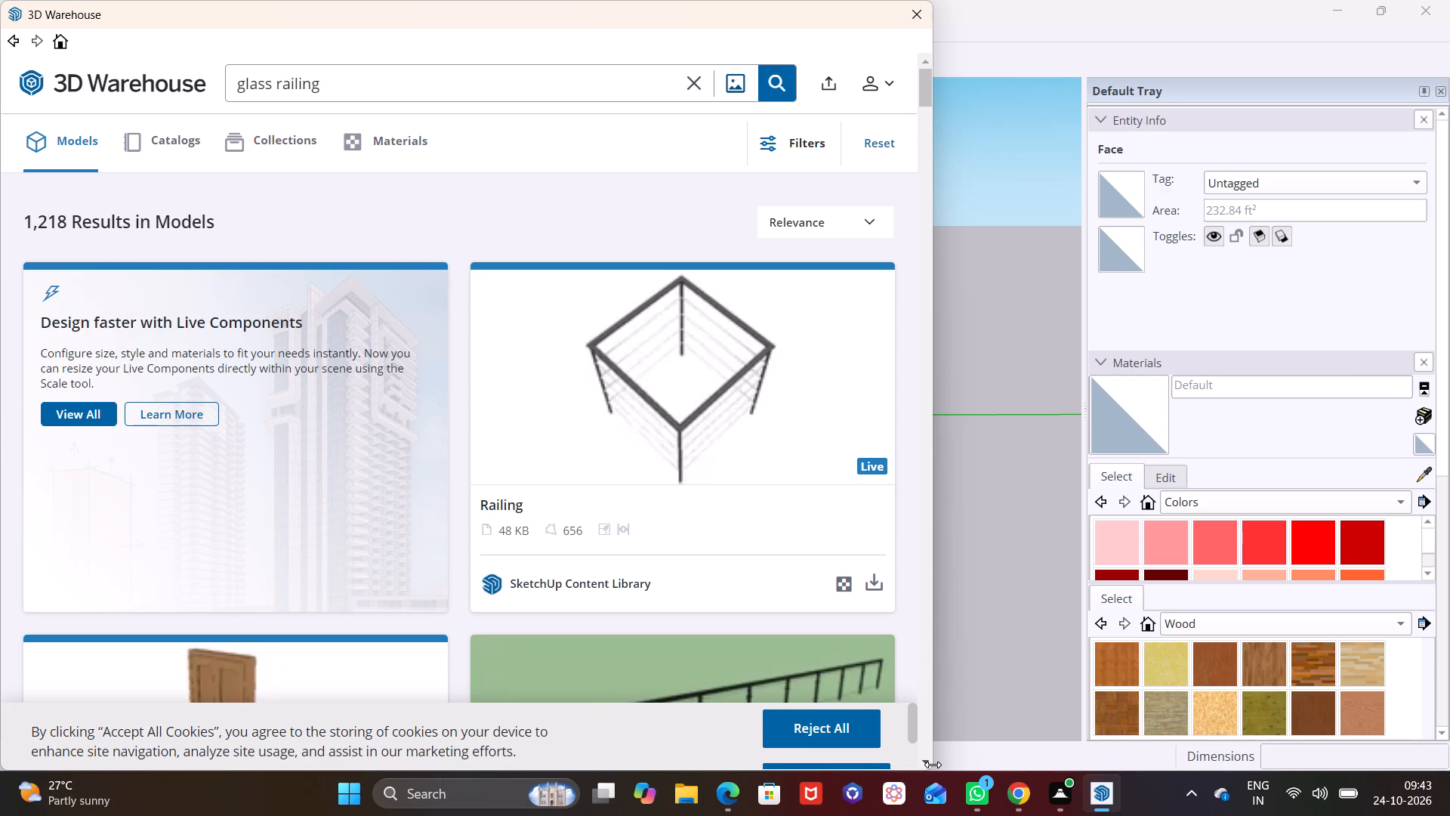
pyautogui.click(924, 756)
pyautogui.click(924, 756)
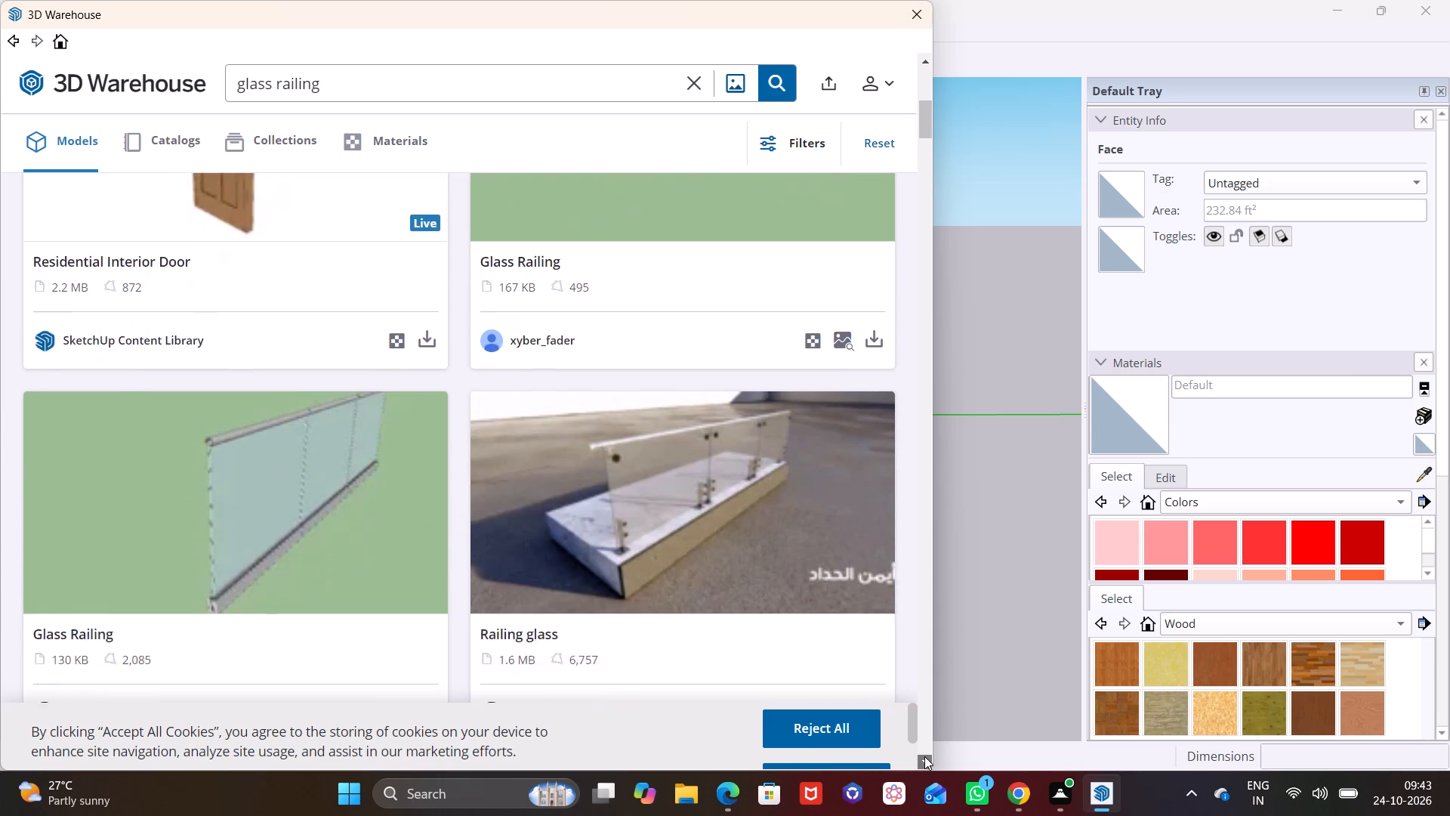
pyautogui.click(924, 756)
pyautogui.click(430, 518)
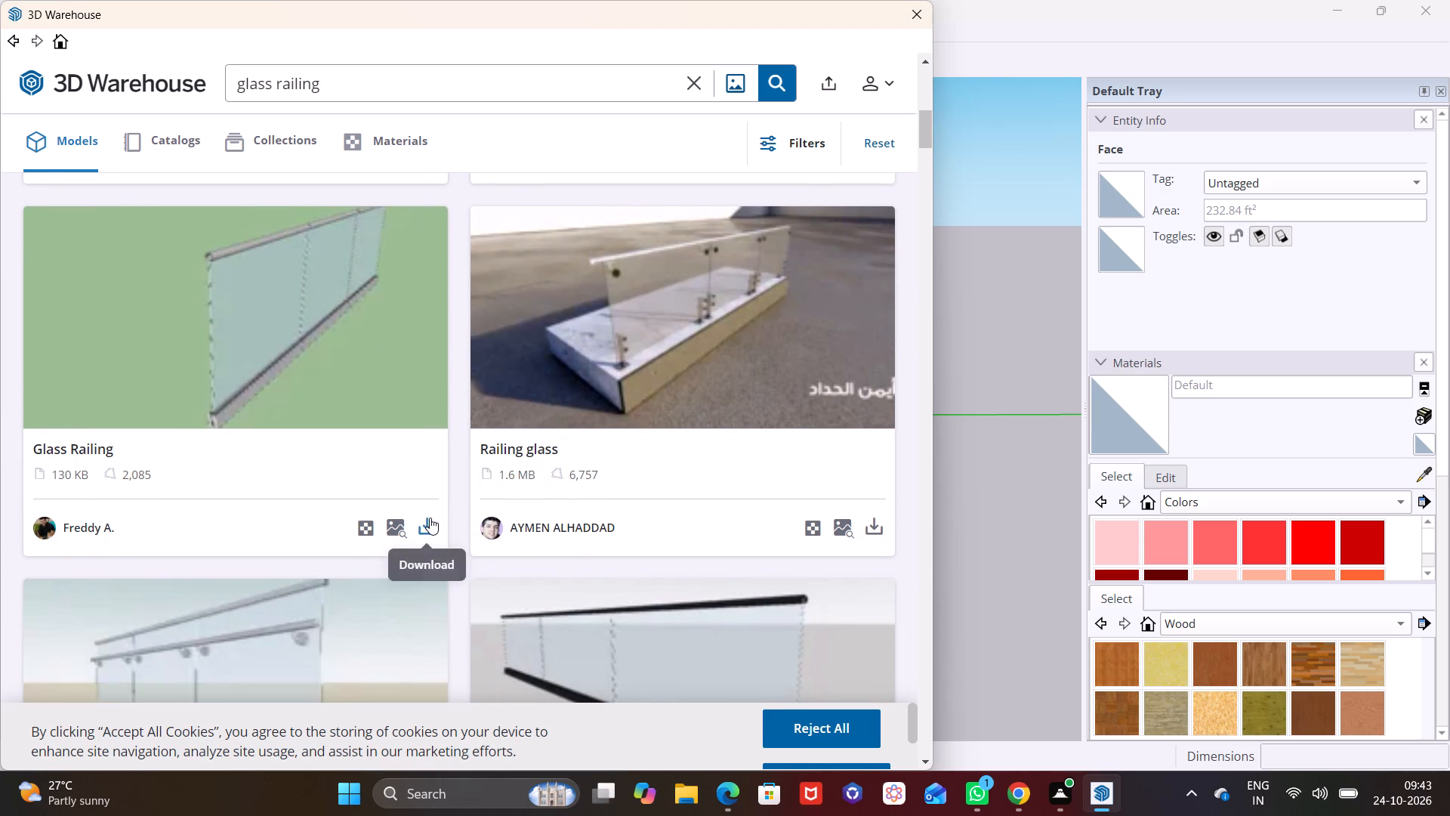
pyautogui.click(406, 408)
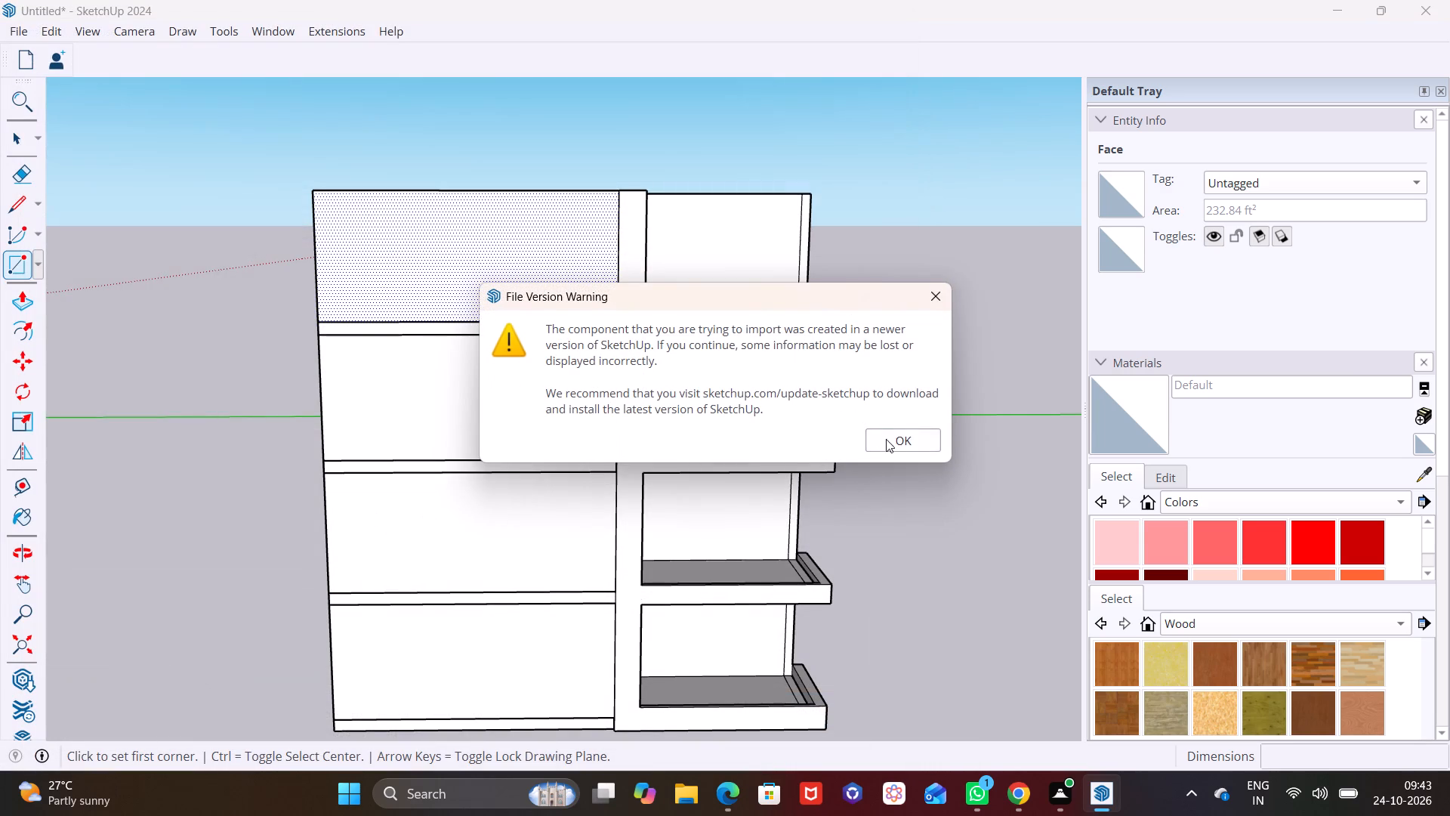
pyautogui.click(890, 444)
# Place the glass railing component along the front ledge of the lowest balcony, starting beside the full-height column.
pyautogui.scroll(5, 749, 584)
pyautogui.keyDown('shift'); pyautogui.moveTo(699, 598); pyautogui.dragTo(603, 388, button='middle'); pyautogui.keyUp('shift')
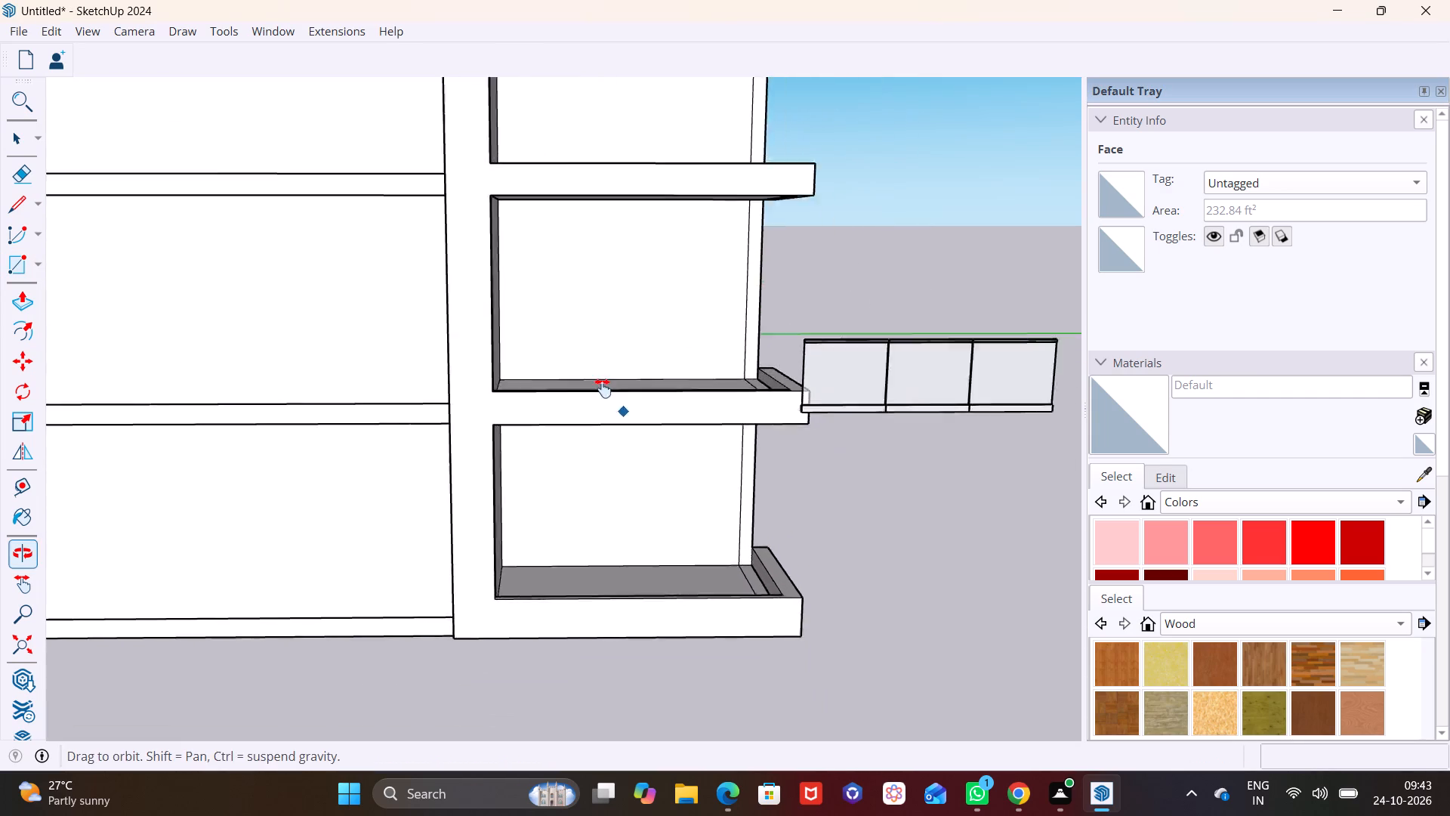
pyautogui.keyDown('shift'); pyautogui.moveTo(603, 388); pyautogui.dragTo(578, 354, button='middle'); pyautogui.keyUp('shift')
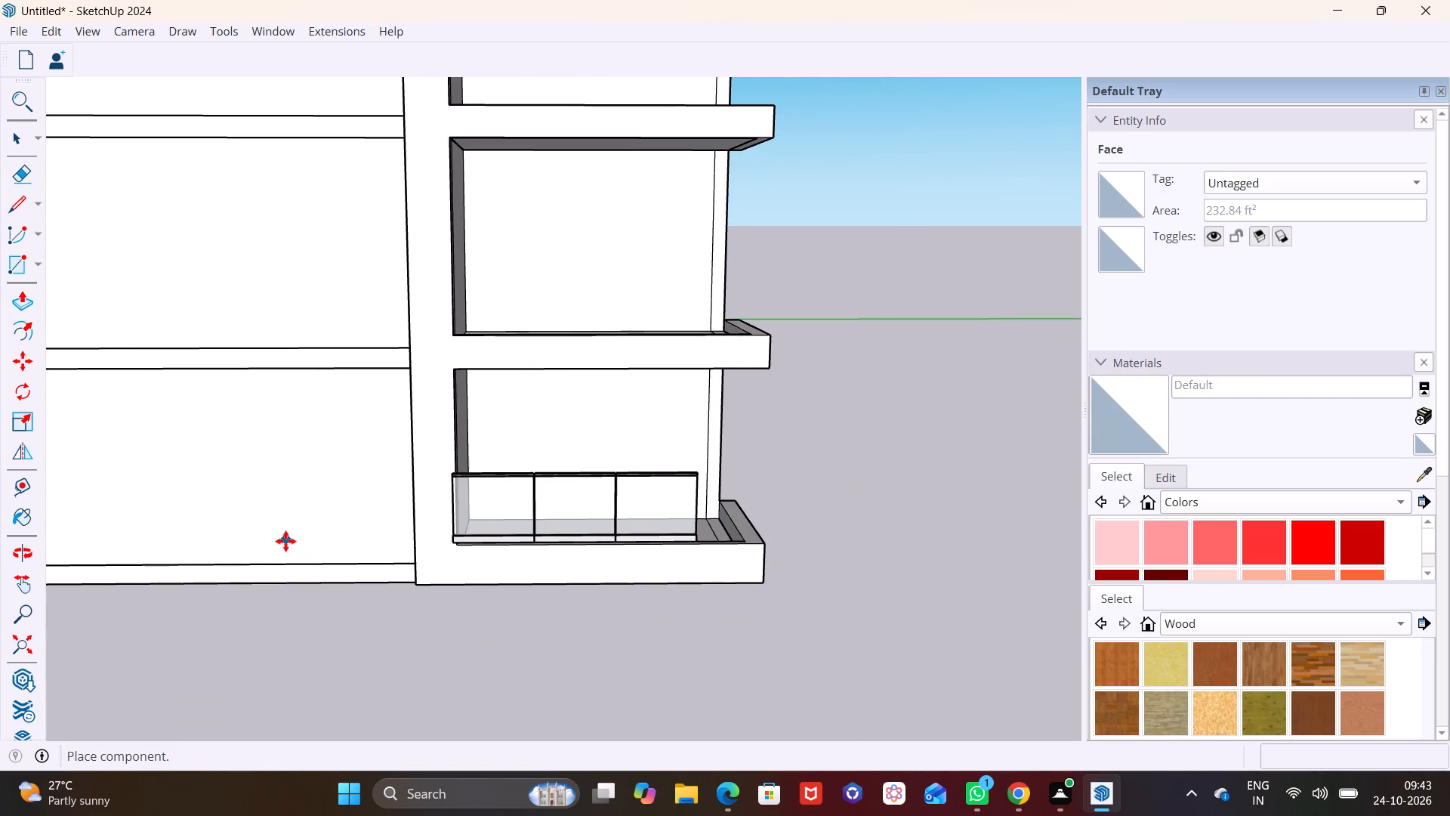
pyautogui.click(292, 541)
# Move the railing by its bottom corner so its end meets the column's inner edge on the lowest balcony's front ledge.
pyautogui.moveTo(318, 539); pyautogui.dragTo(119, 614, button='middle')
pyautogui.scroll(3, 277, 533)
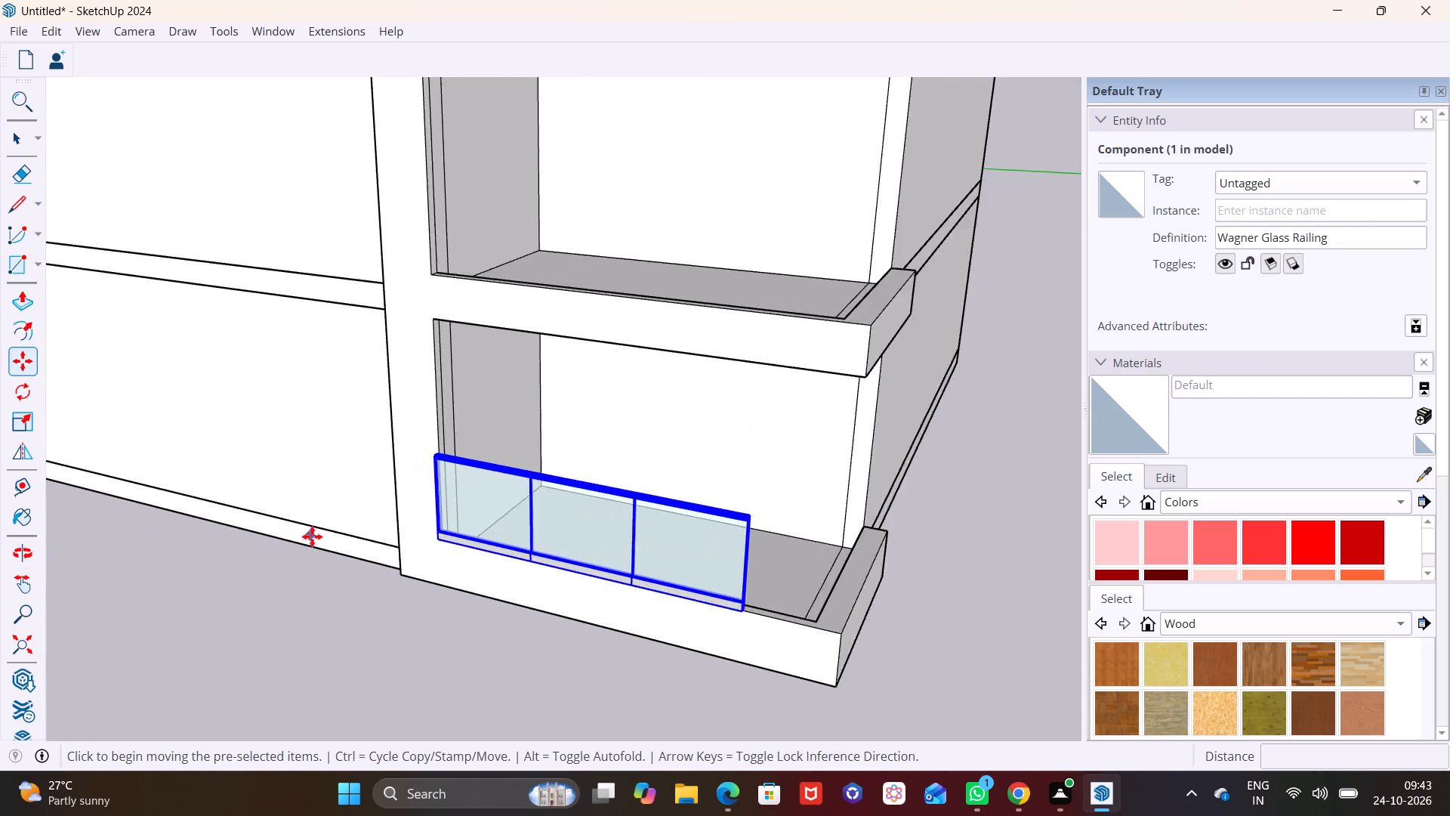
pyautogui.scroll(2, 312, 536)
pyautogui.moveTo(461, 549); pyautogui.dragTo(409, 558, button='middle')
pyautogui.scroll(-7, 430, 547)
pyautogui.moveTo(414, 537); pyautogui.dragTo(390, 545, button='middle')
pyautogui.scroll(10, 443, 527)
pyautogui.press('m')
pyautogui.click(341, 558)
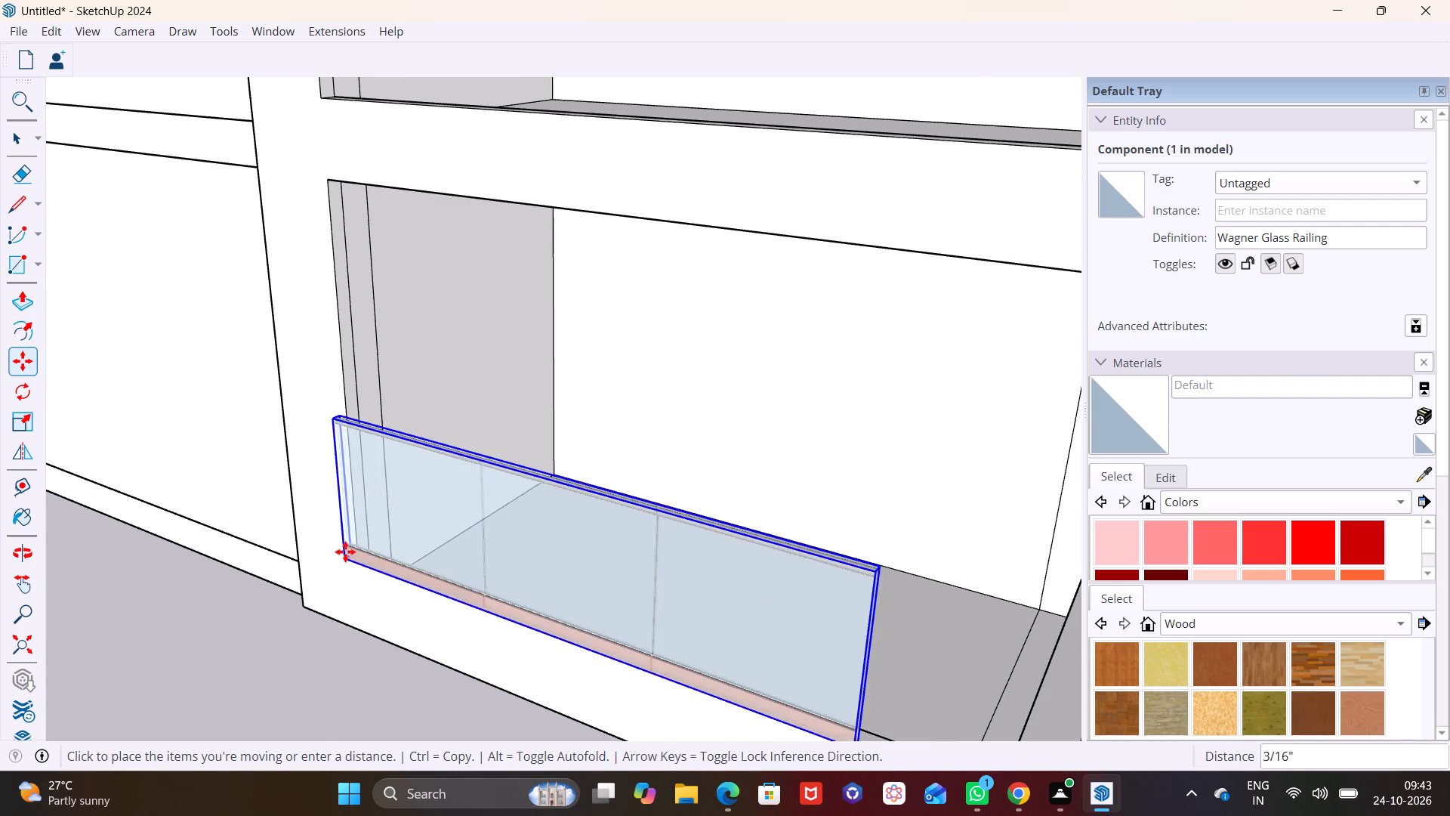
pyautogui.click(362, 555)
pyautogui.press('space')
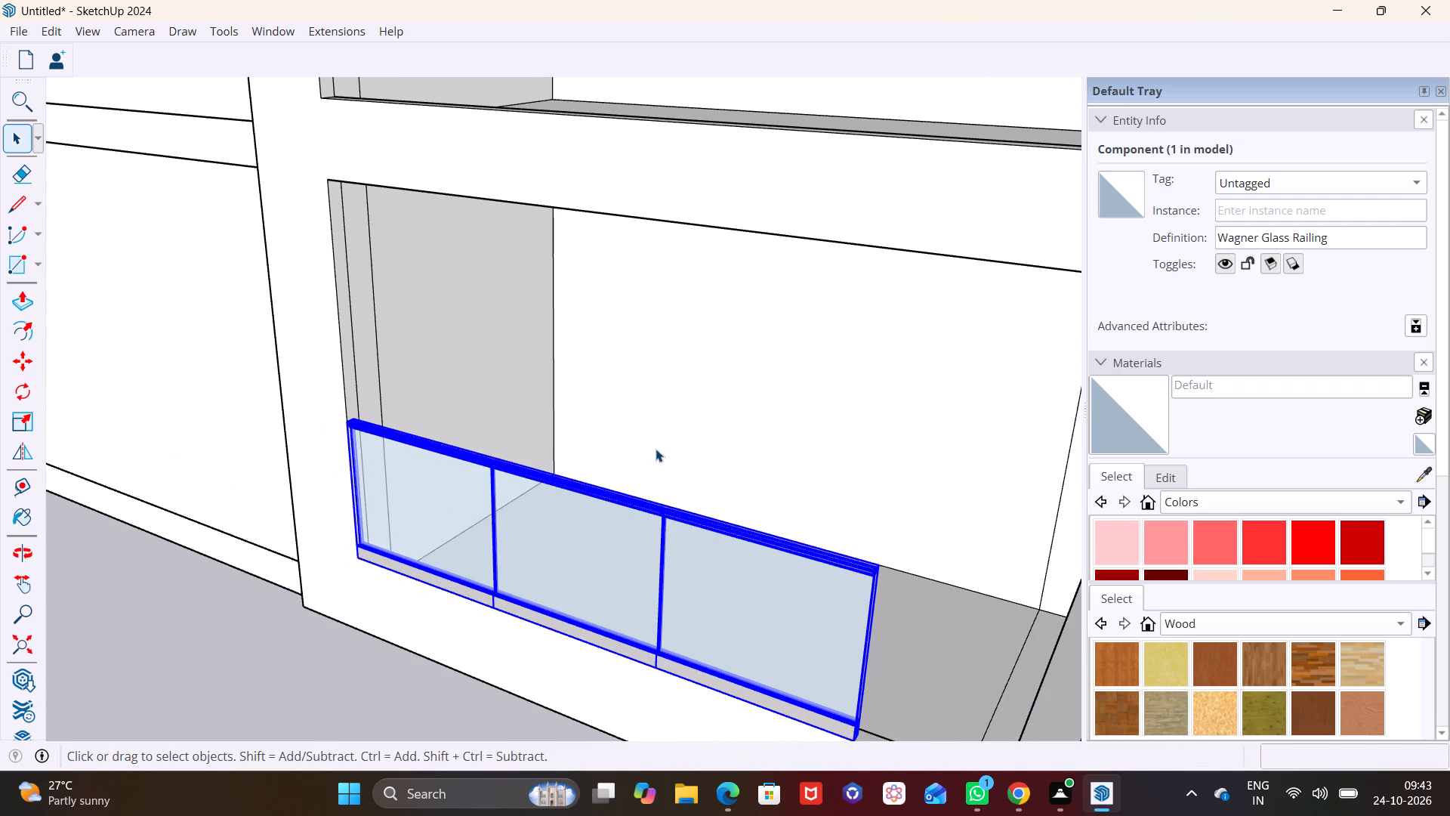
pyautogui.click(656, 449)
# Scale the railing lengthwise along the green axis so it spans the lowest balcony's front ledge to the open outer corner.
pyautogui.scroll(-5, 596, 429)
pyautogui.moveTo(504, 490); pyautogui.dragTo(342, 490, button='middle')
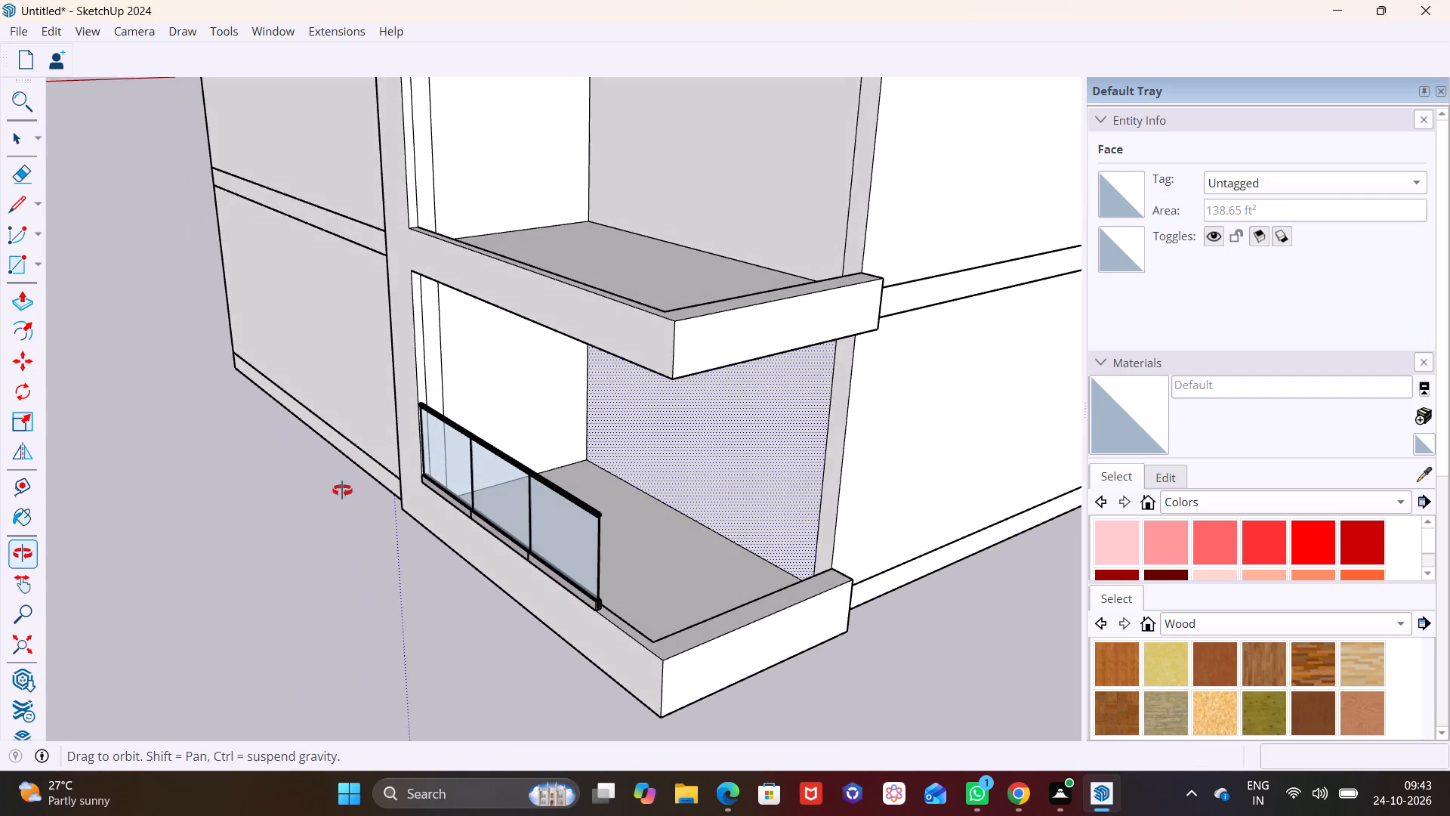
pyautogui.moveTo(342, 490); pyautogui.dragTo(342, 492, button='middle')
pyautogui.scroll(-2, 401, 495)
pyautogui.keyDown('shift'); pyautogui.moveTo(554, 536); pyautogui.dragTo(526, 508, button='middle'); pyautogui.keyUp('shift')
pyautogui.scroll(8, 511, 507)
pyautogui.click(536, 500)
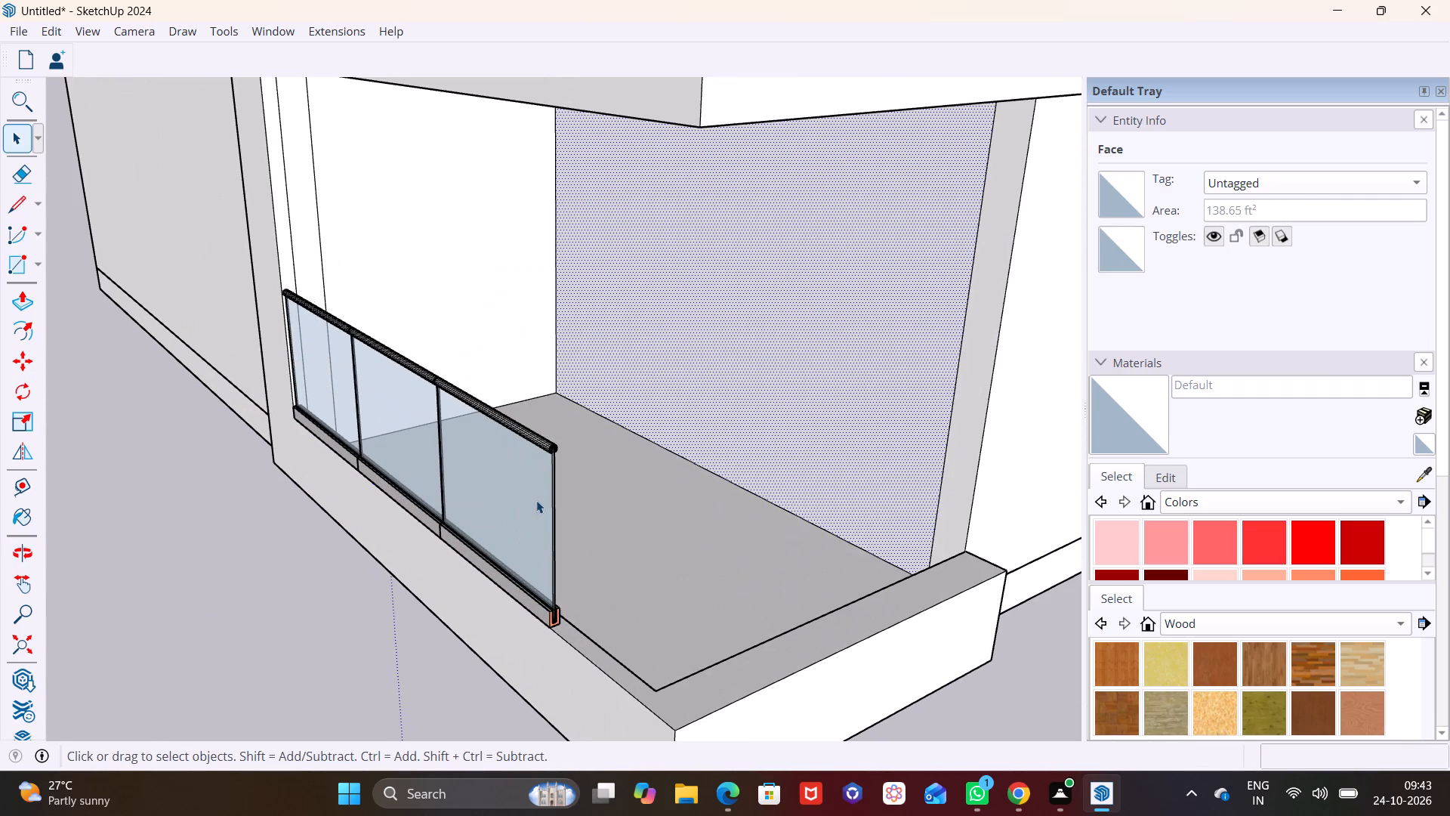
pyautogui.click(11, 421)
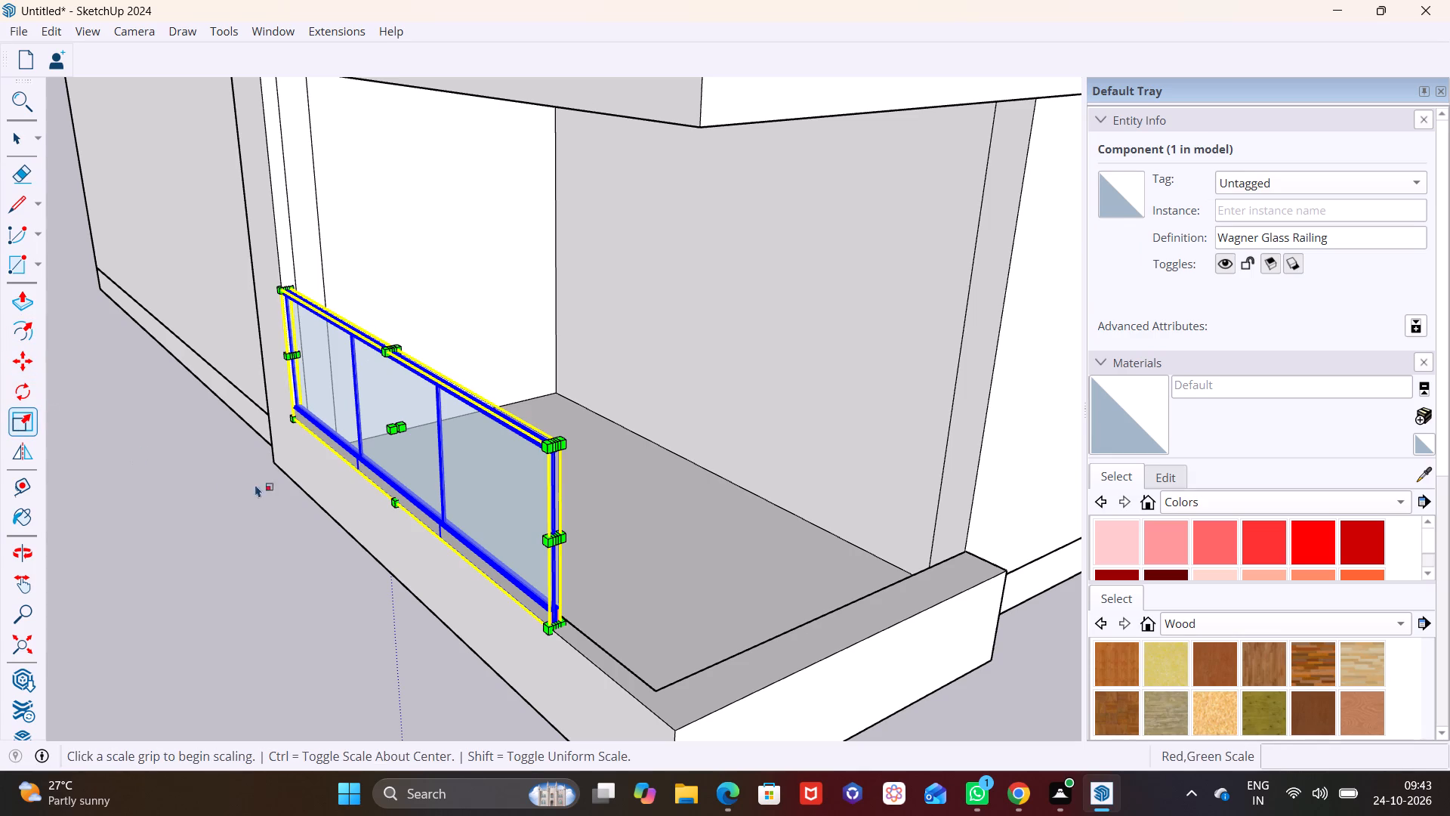
pyautogui.click(557, 537)
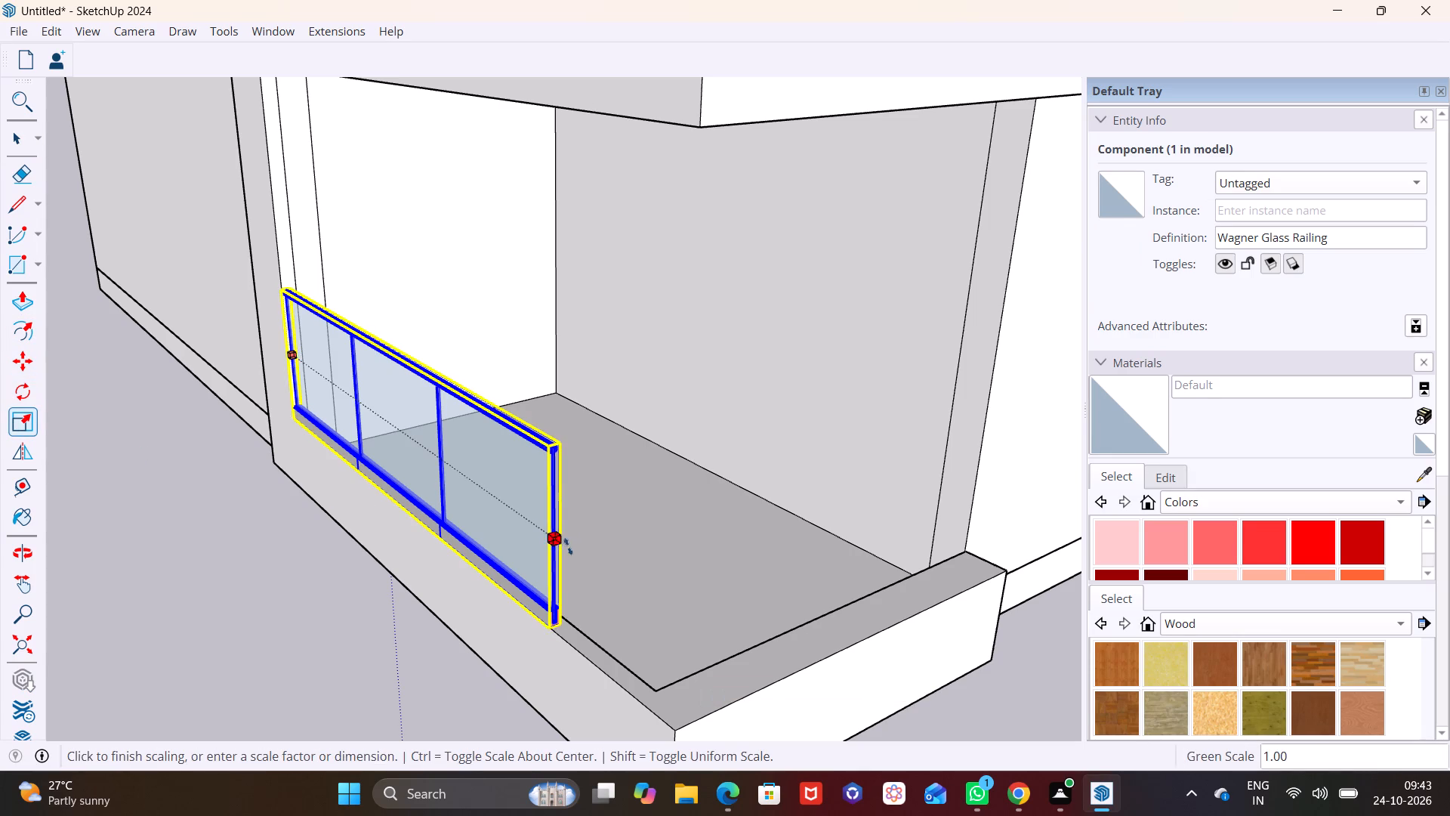
pyautogui.click(668, 658)
pyautogui.press('space')
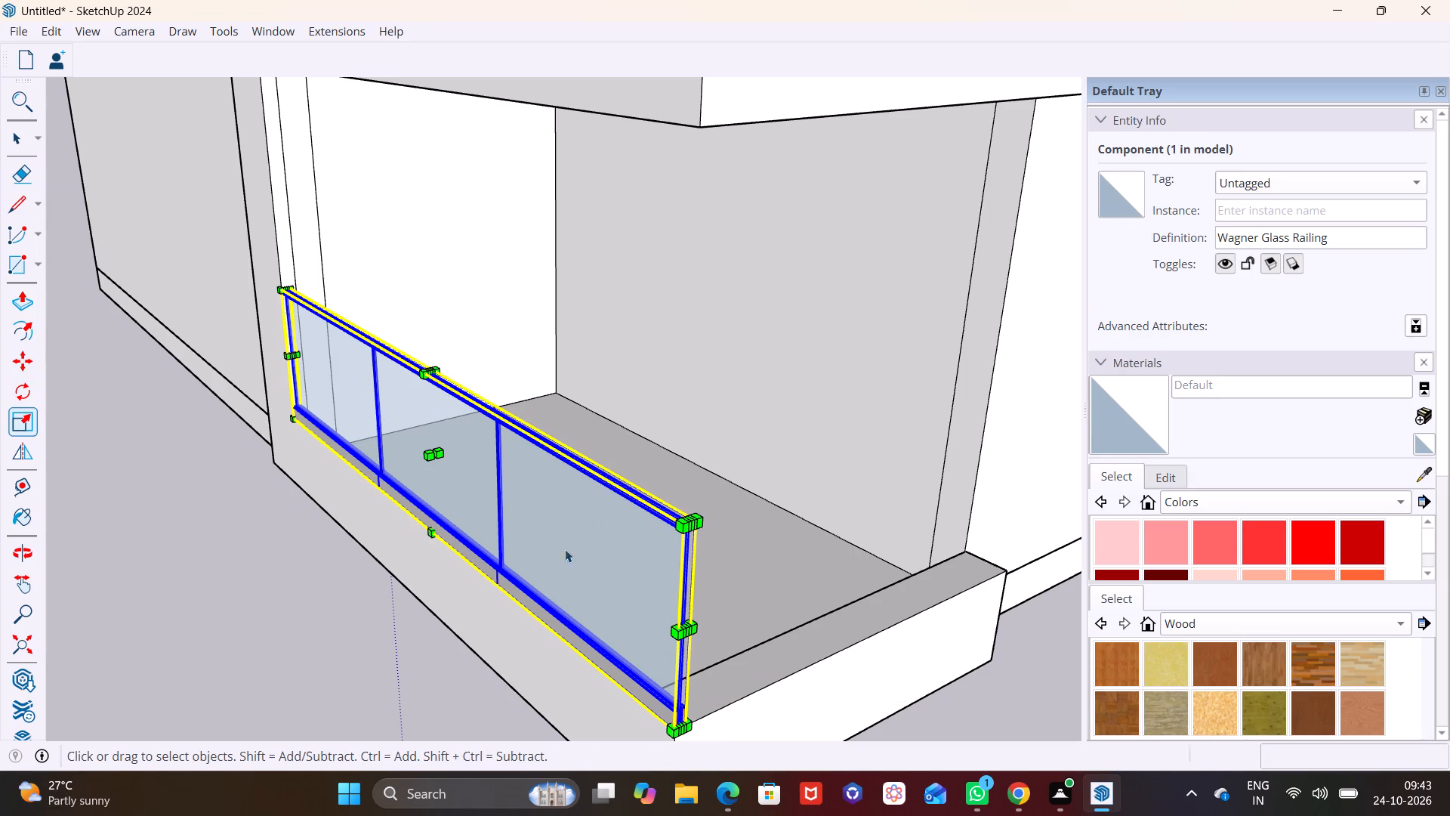
pyautogui.click(764, 561)
# Copy the stretched railing up about 10' 5" onto the front ledge of the next balcony, with its bottom corner against the column.
pyautogui.scroll(-7, 525, 526)
pyautogui.keyDown('shift'); pyautogui.scroll(-1, 522, 520); pyautogui.keyUp('shift')
pyautogui.keyDown('shift'); pyautogui.moveTo(522, 520); pyautogui.dragTo(535, 621, button='middle'); pyautogui.keyUp('shift')
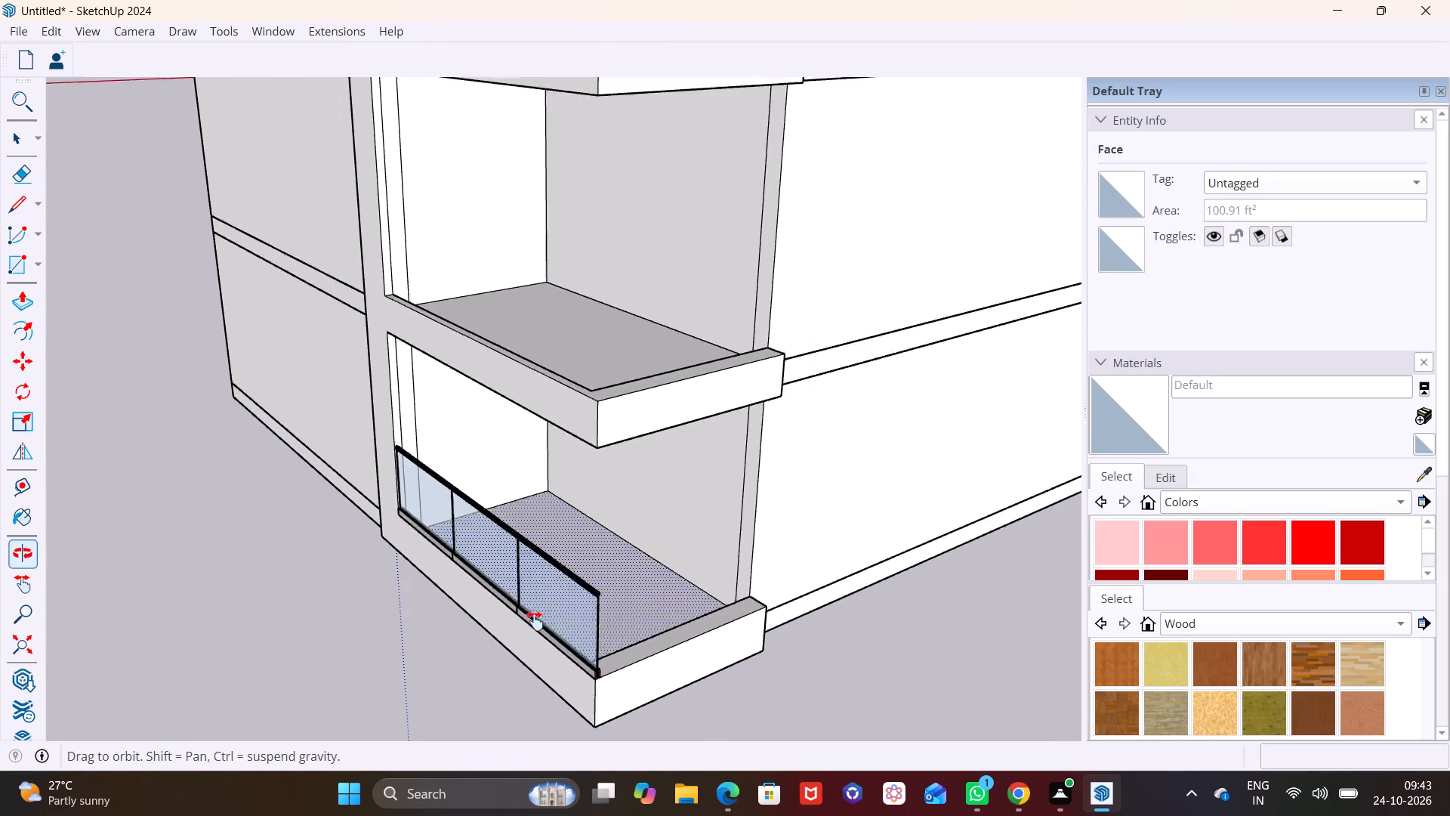
pyautogui.keyDown('shift'); pyautogui.moveTo(535, 621); pyautogui.dragTo(554, 696, button='middle'); pyautogui.keyUp('shift')
pyautogui.click(535, 641)
pyautogui.press('m')
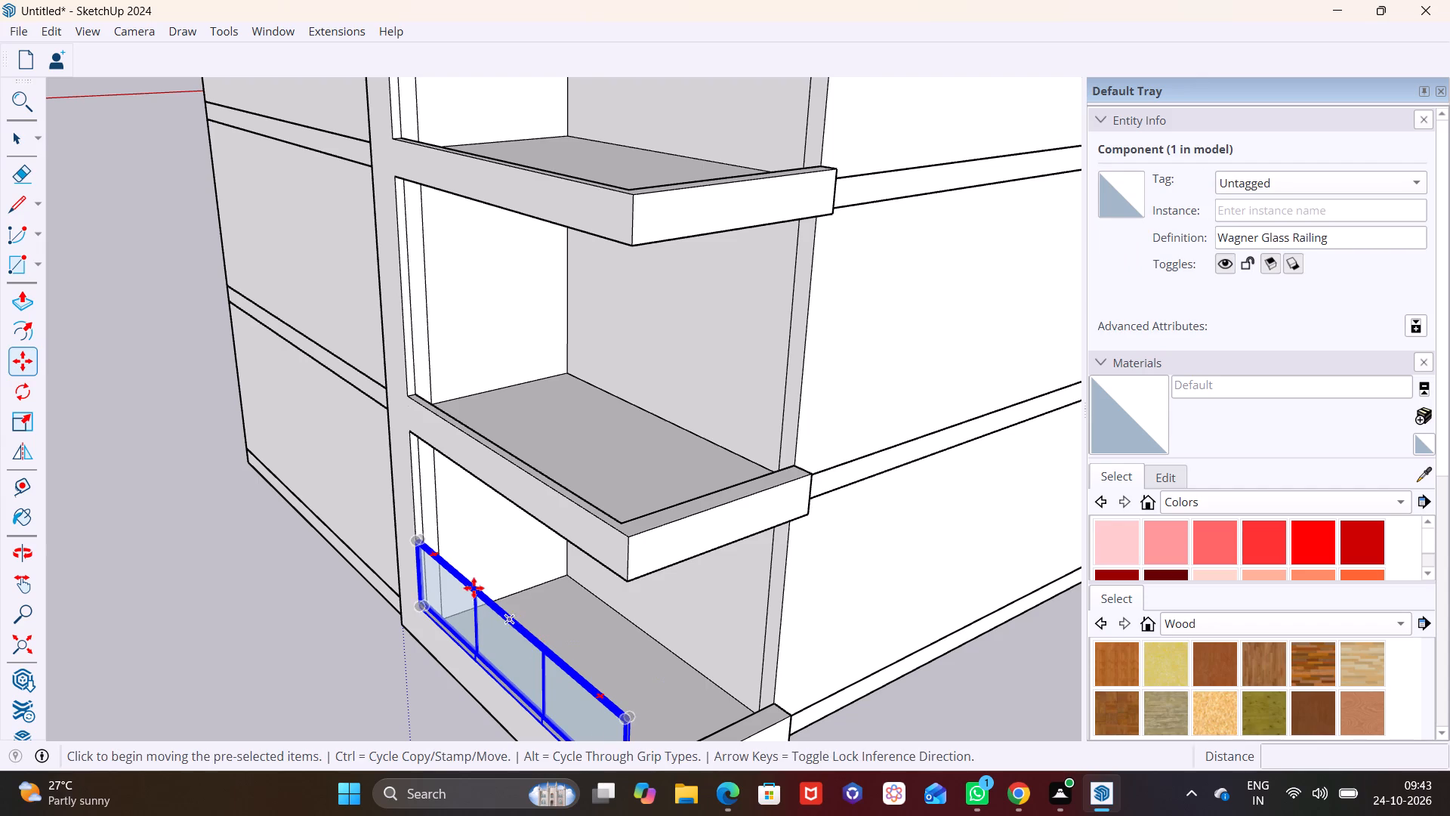
pyautogui.click(421, 607)
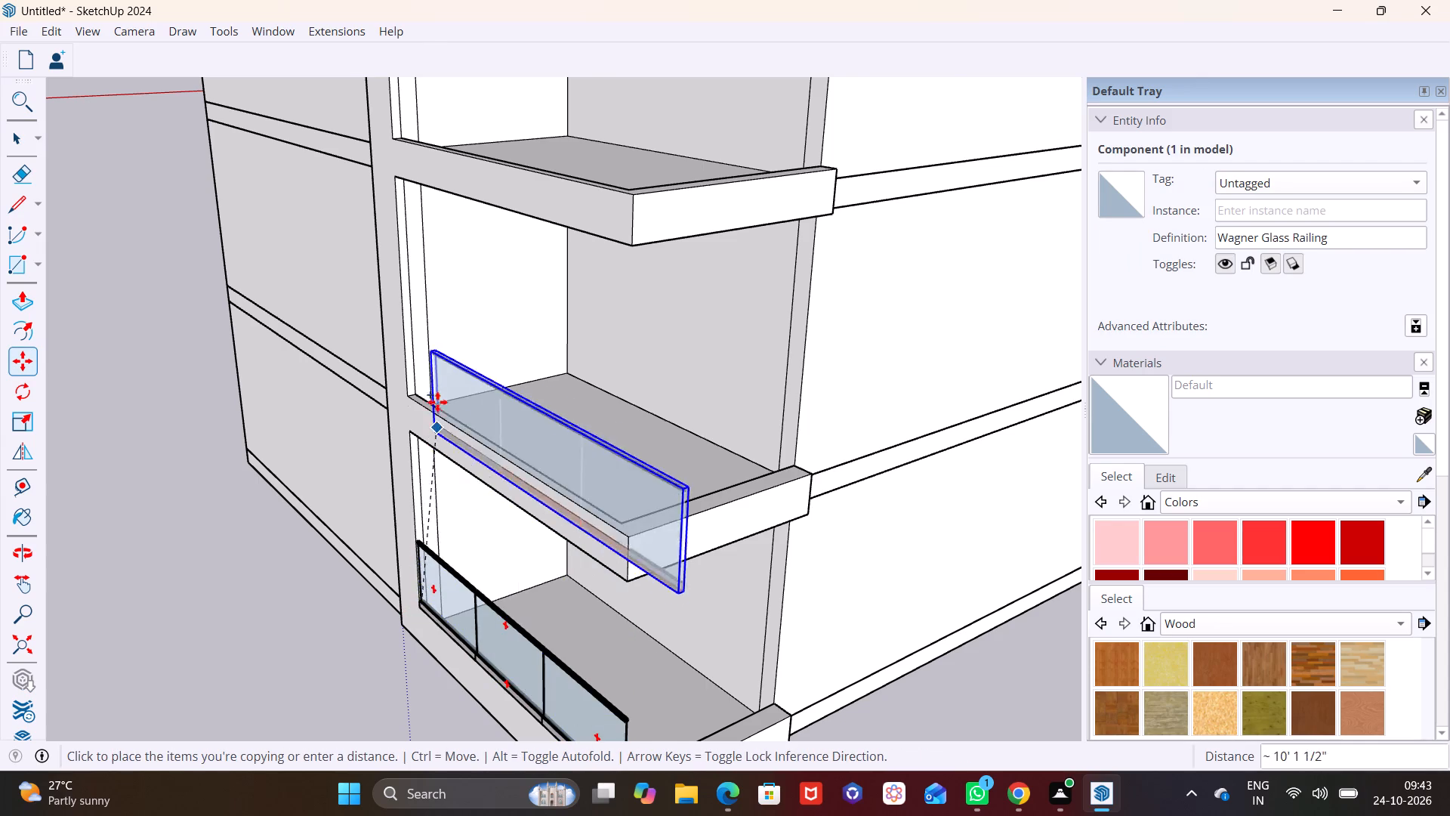
pyautogui.scroll(8, 421, 392)
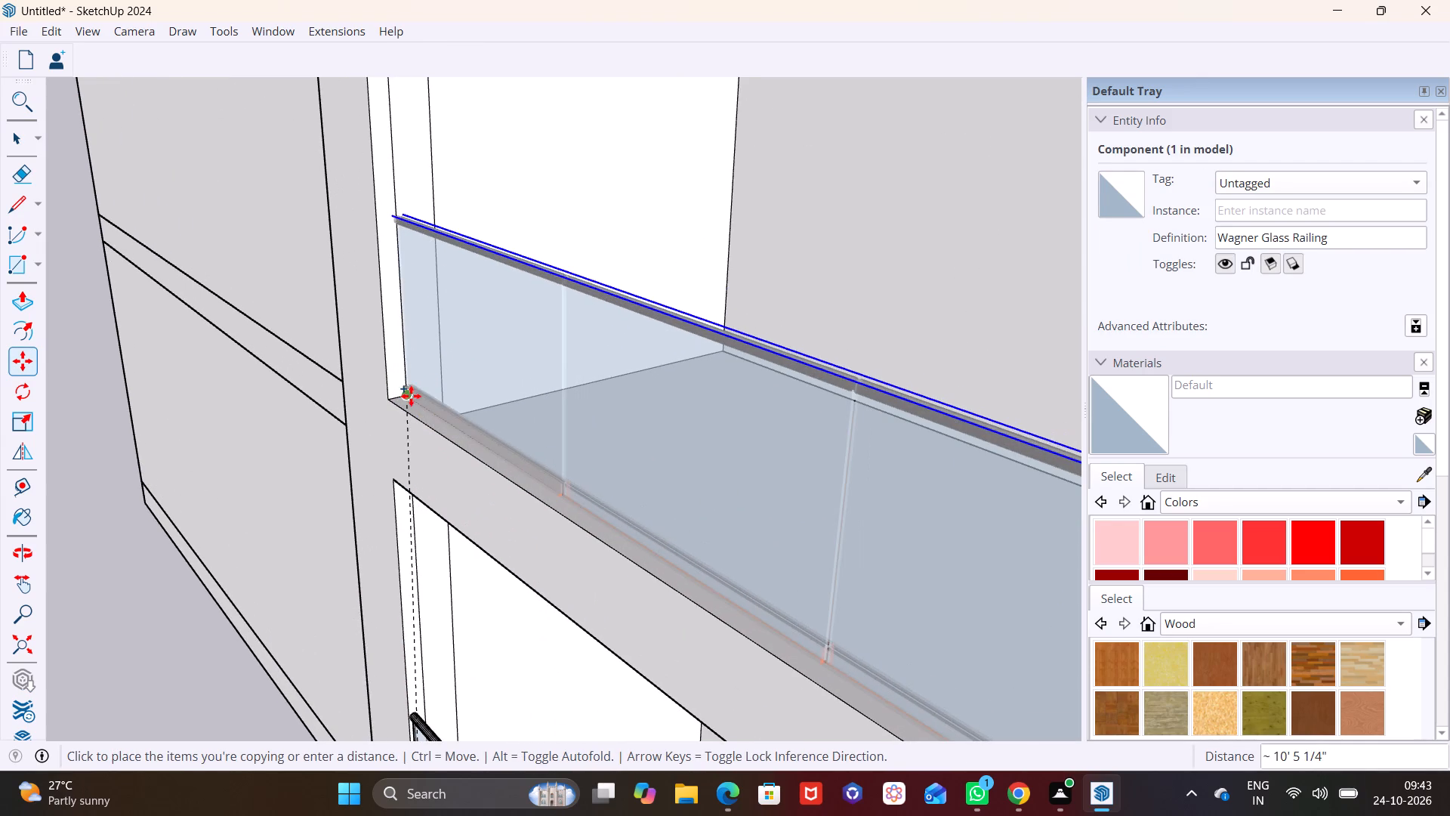
pyautogui.click(411, 396)
pyautogui.press('space')
pyautogui.click(678, 273)
pyautogui.scroll(-6, 573, 350)
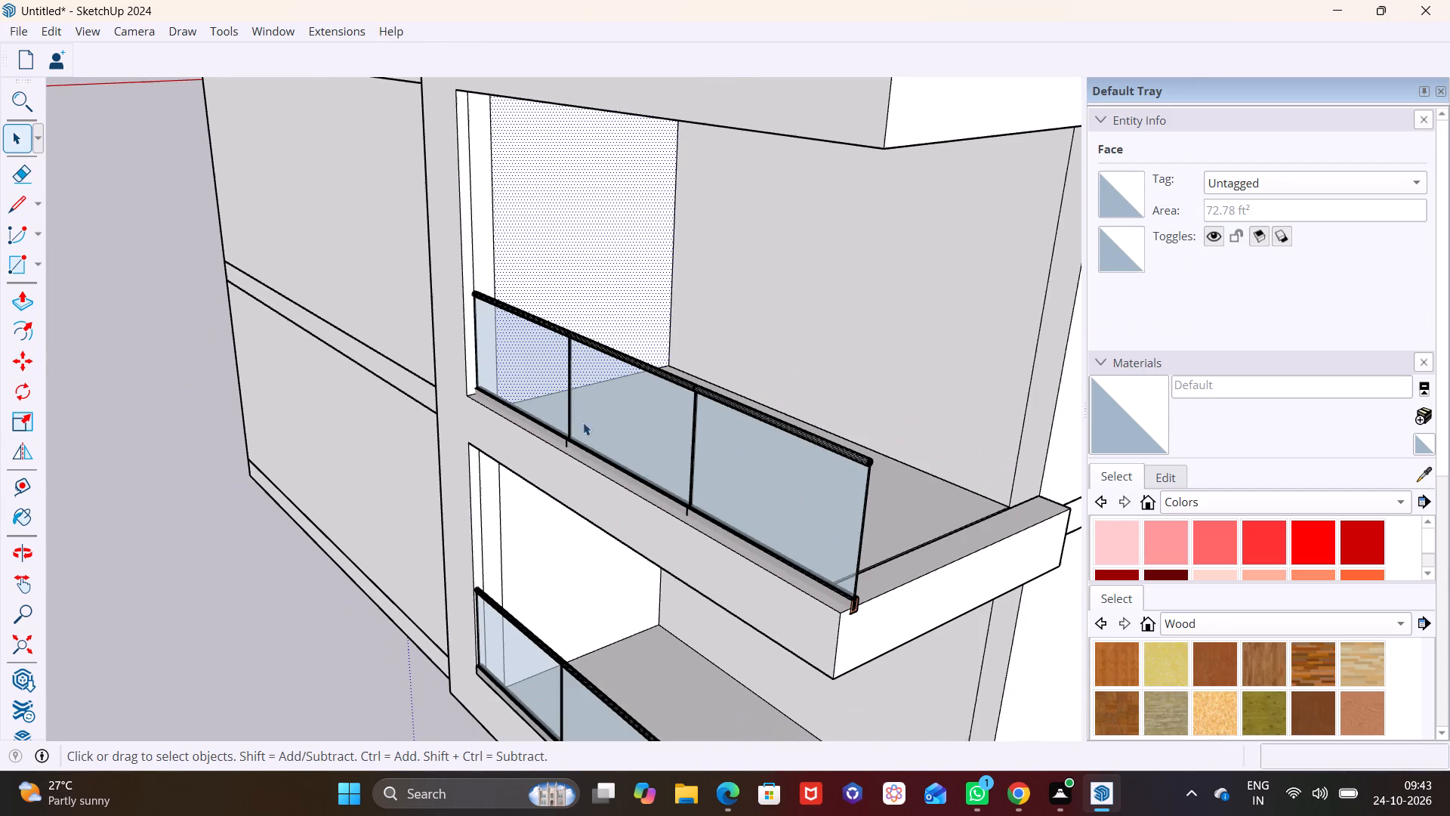
# Copy the second balcony's glass railing up about 10' 11" onto the third balcony's front ledge, with its bottom corner against the column.
pyautogui.scroll(-1, 583, 422)
pyautogui.scroll(3, 853, 538)
pyautogui.moveTo(875, 491); pyautogui.dragTo(1128, 342, button='middle')
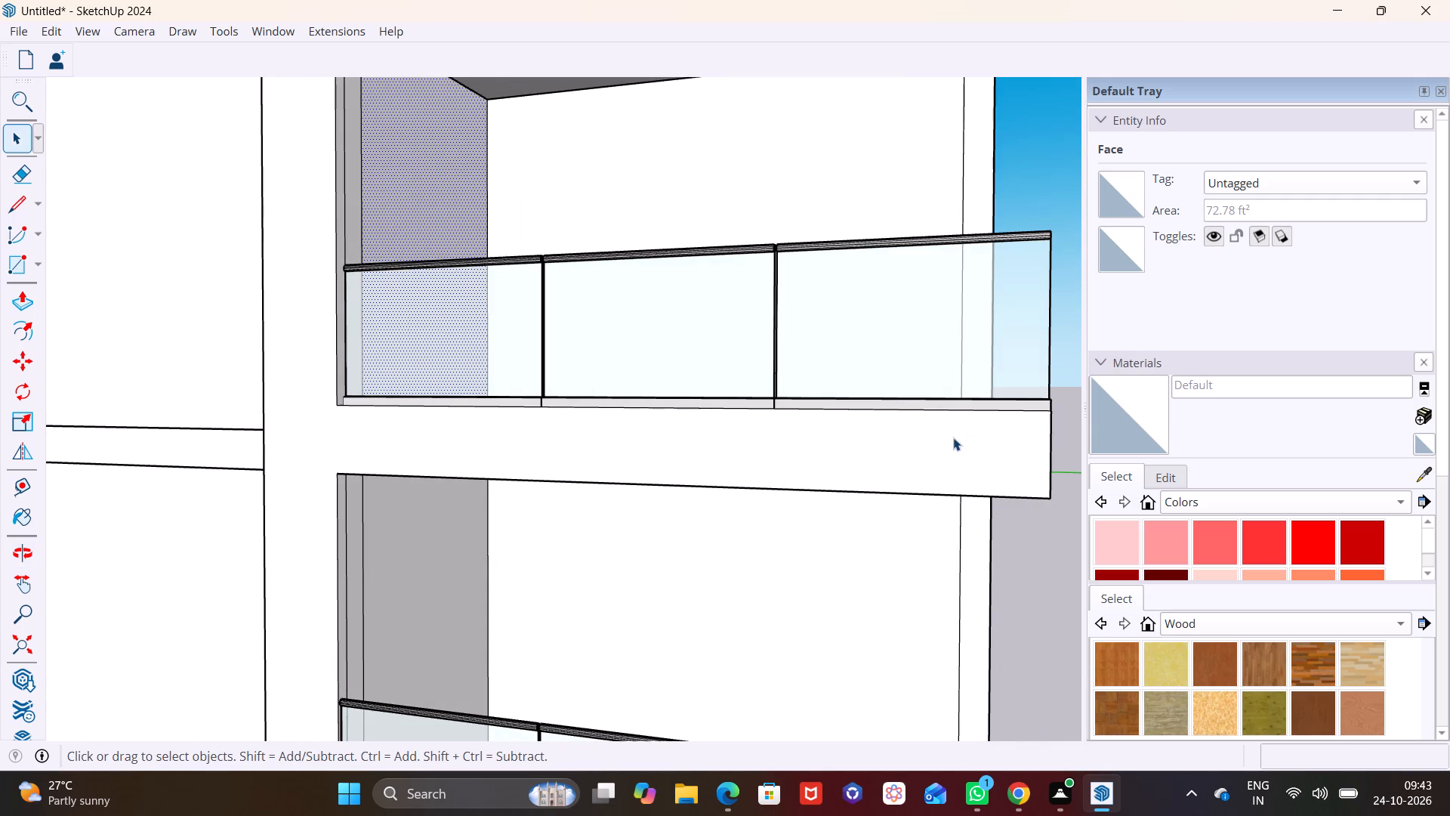
pyautogui.scroll(-2, 952, 437)
pyautogui.moveTo(973, 447); pyautogui.dragTo(1206, 431, button='middle')
pyautogui.scroll(-3, 1019, 453)
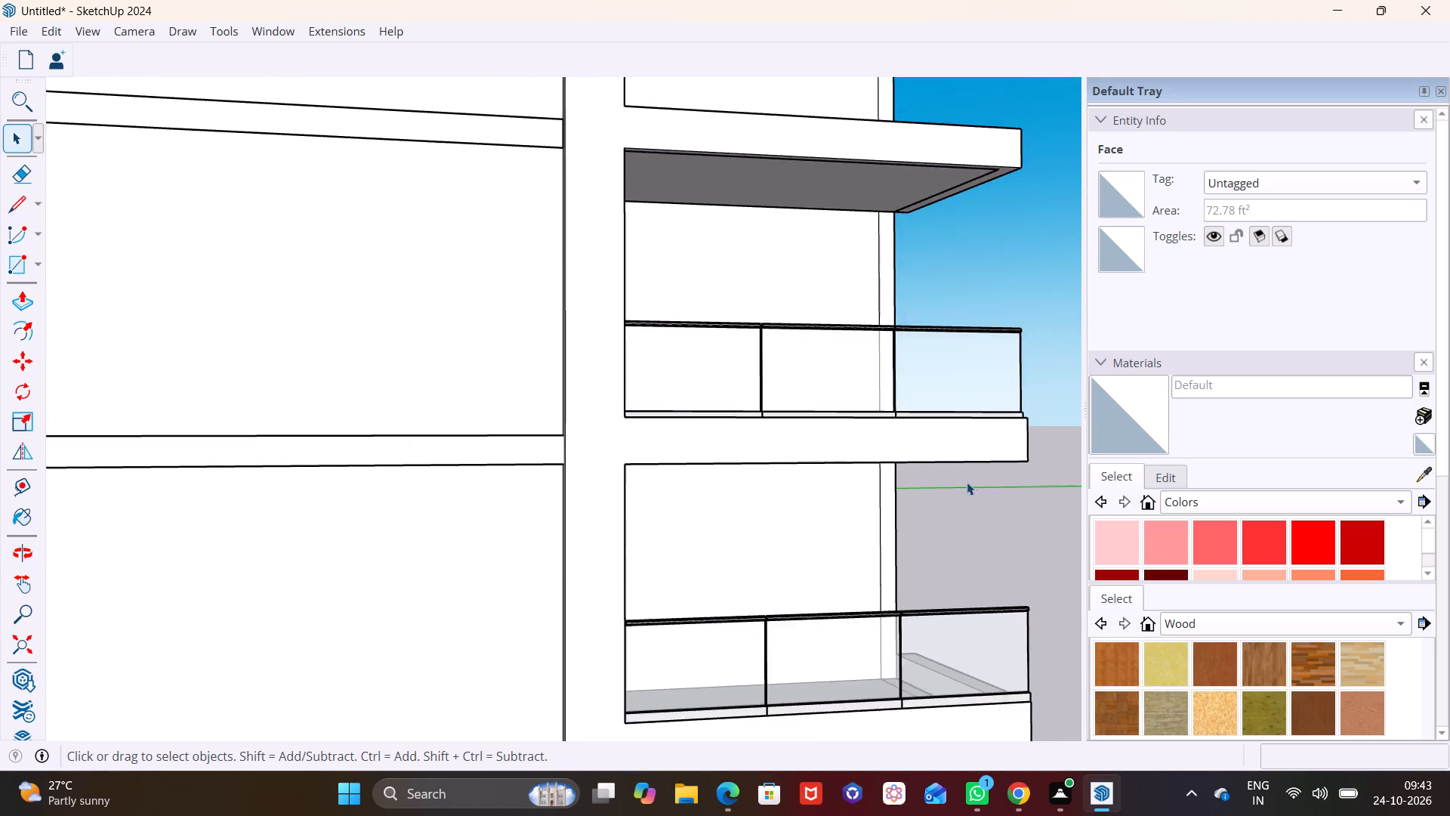
pyautogui.scroll(-2, 967, 482)
pyautogui.keyDown('shift'); pyautogui.moveTo(871, 514); pyautogui.dragTo(674, 580, button='middle'); pyautogui.keyUp('shift')
pyautogui.moveTo(656, 459); pyautogui.dragTo(346, 623, button='middle')
pyautogui.scroll(4, 364, 480)
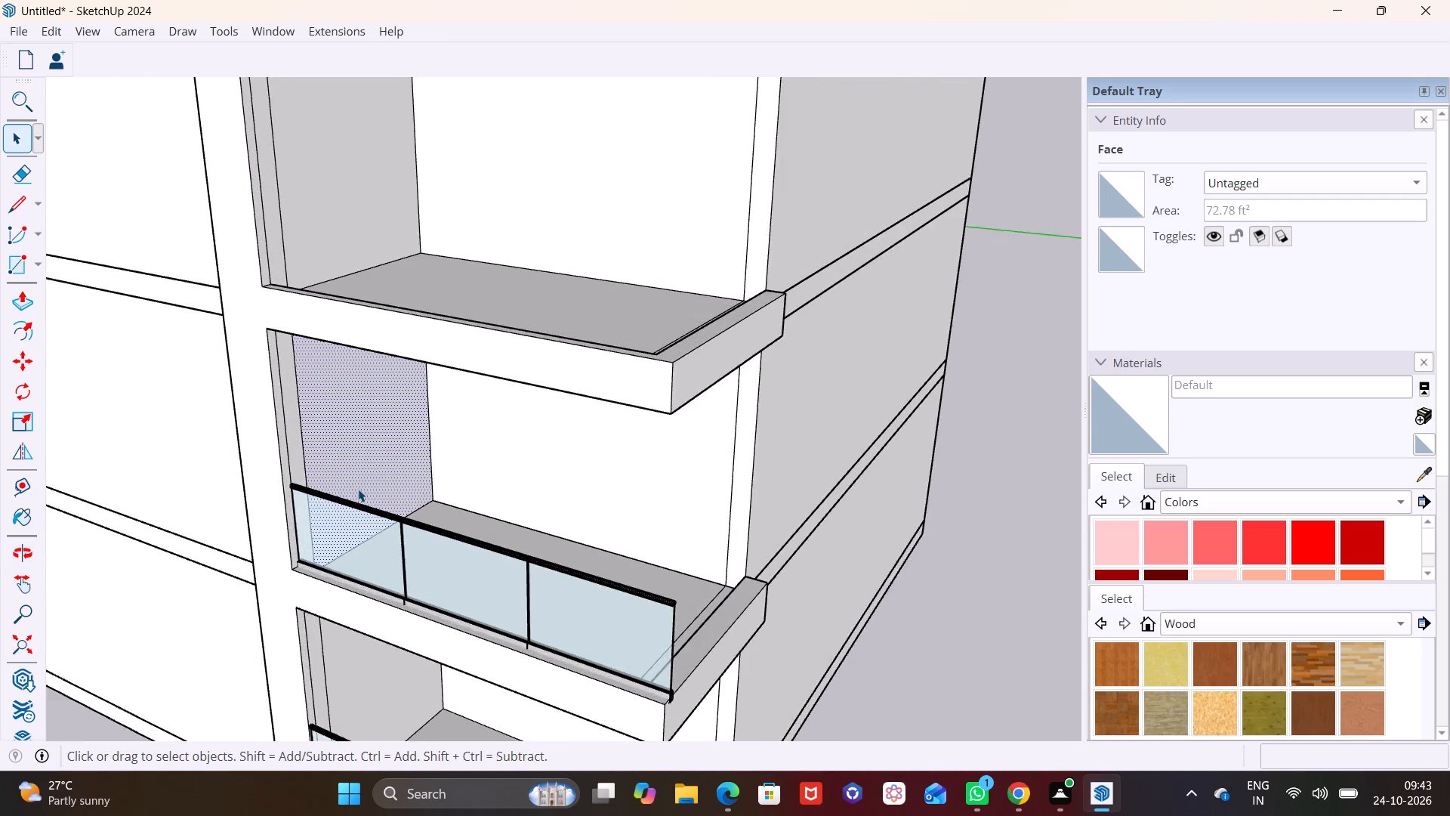
pyautogui.scroll(5, 358, 489)
pyautogui.click(350, 527)
pyautogui.press('m')
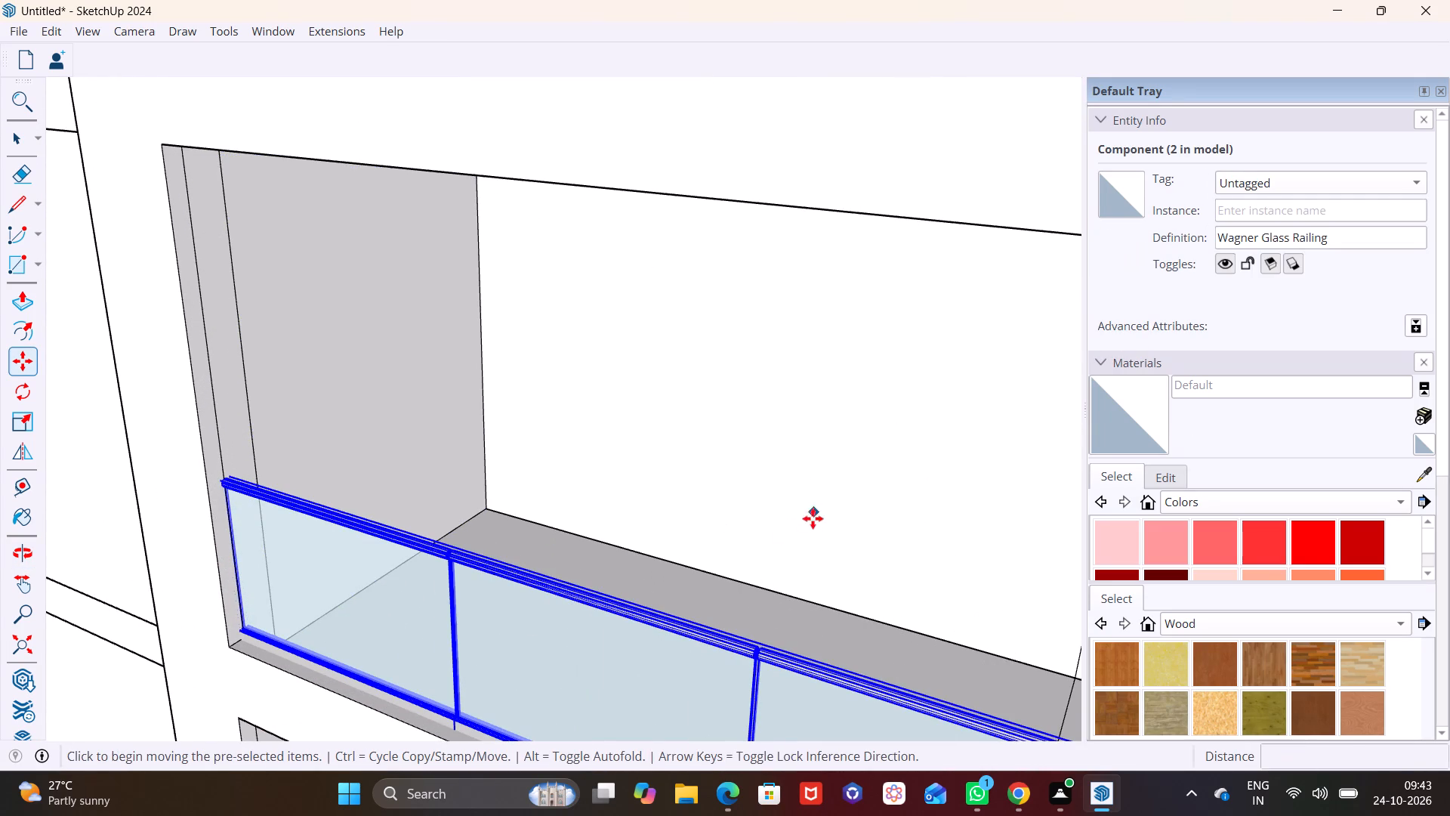
pyautogui.click(243, 633)
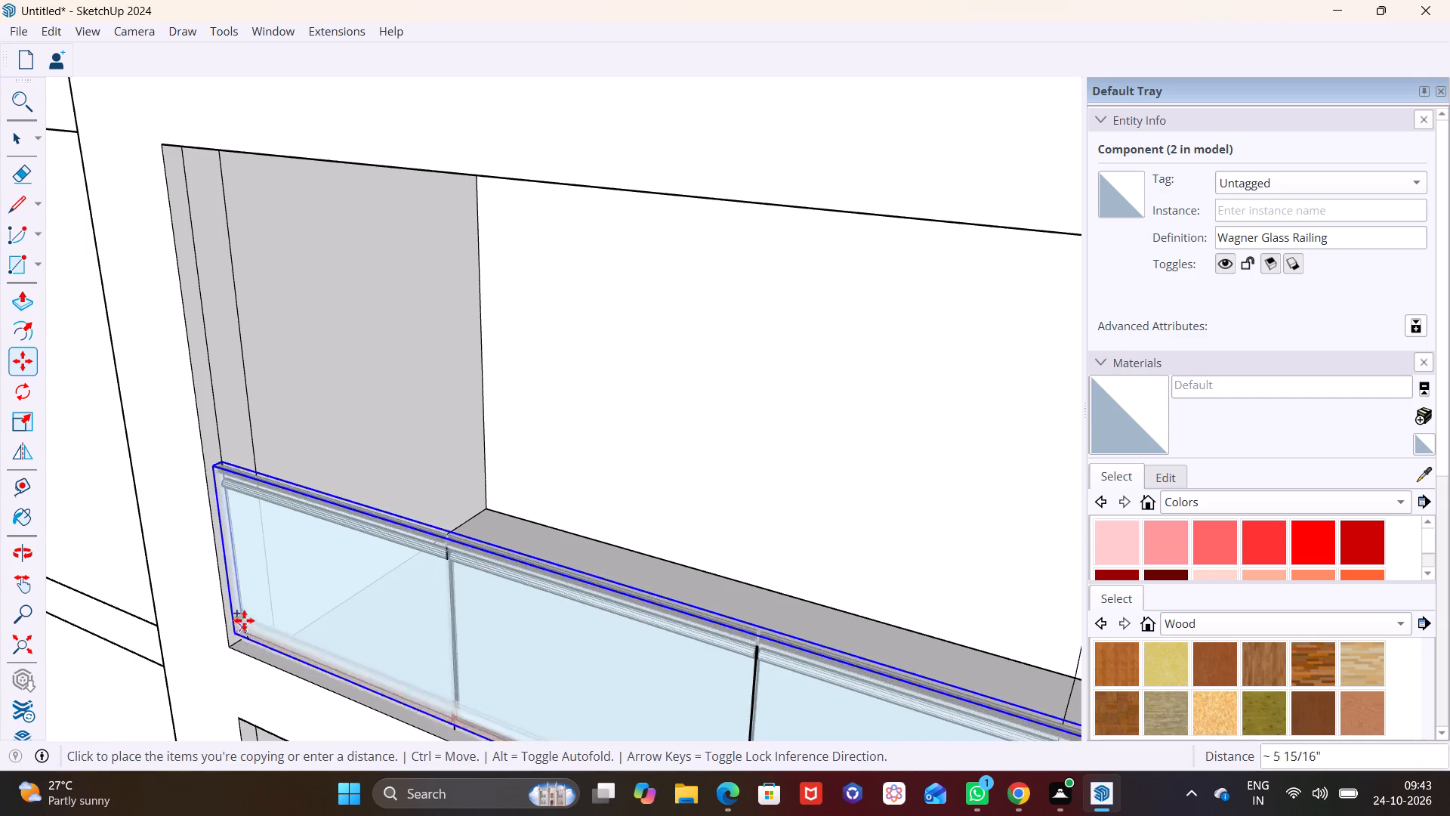
pyautogui.scroll(-6, 275, 496)
pyautogui.moveTo(263, 233); pyautogui.dragTo(258, 372, button='middle')
pyautogui.scroll(9, 198, 377)
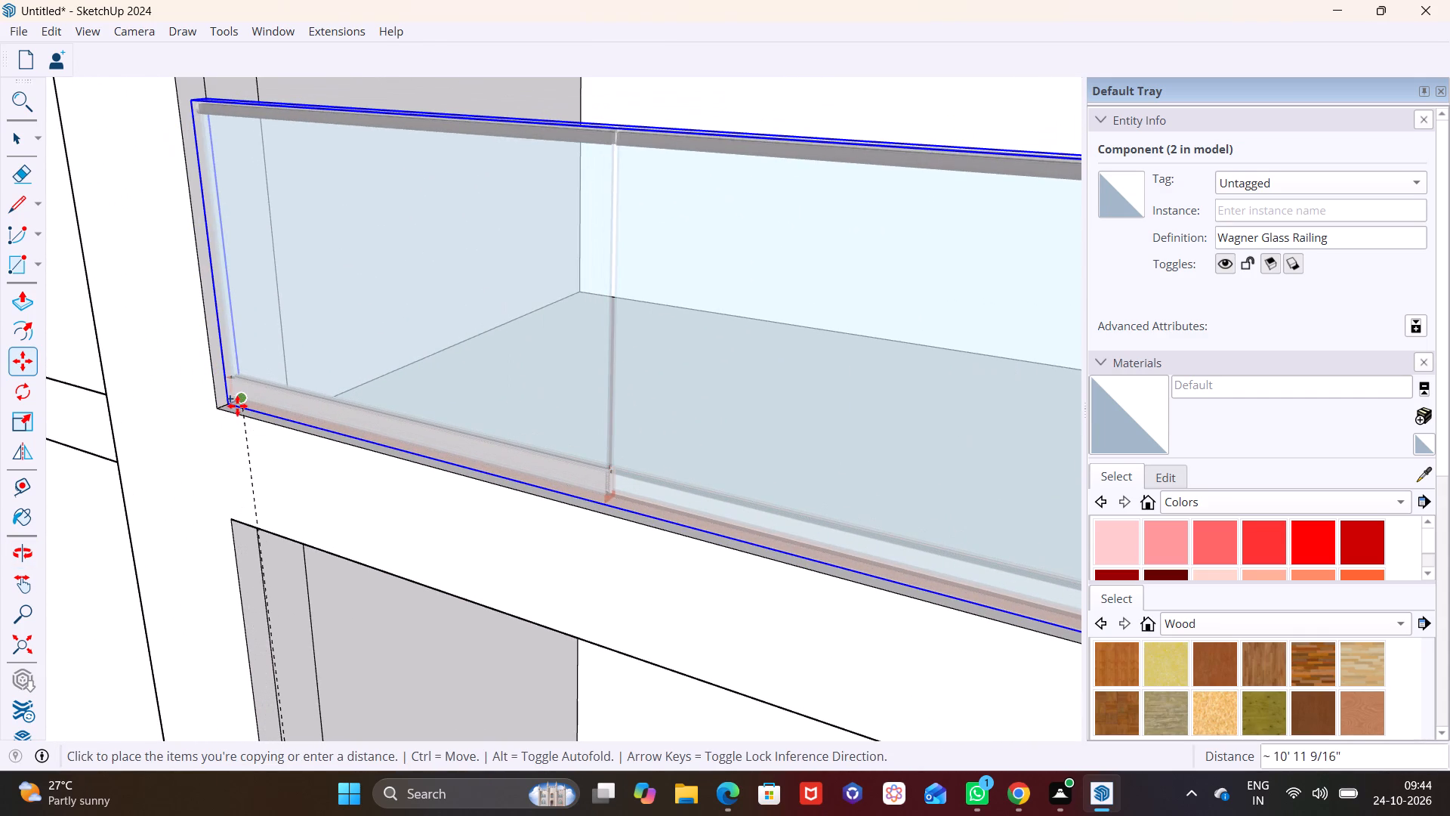
pyautogui.click(237, 406)
pyautogui.press('space')
pyautogui.click(241, 439)
pyautogui.scroll(-10, 241, 439)
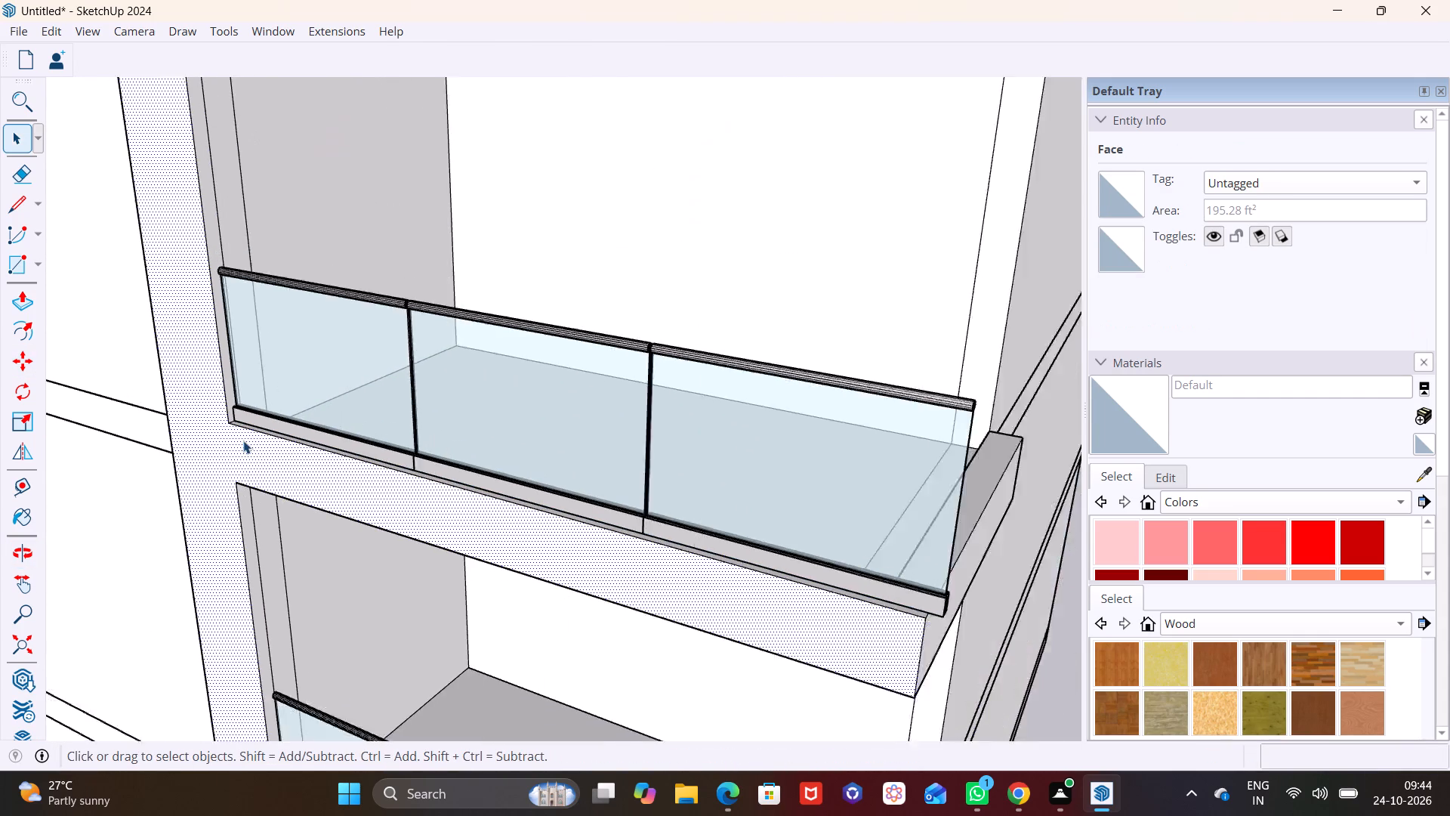
pyautogui.scroll(-2, 243, 440)
# Move the third balcony's railing about 3 9/16" by its outer bottom corner onto the front ledge's outer corner.
pyautogui.click(956, 530)
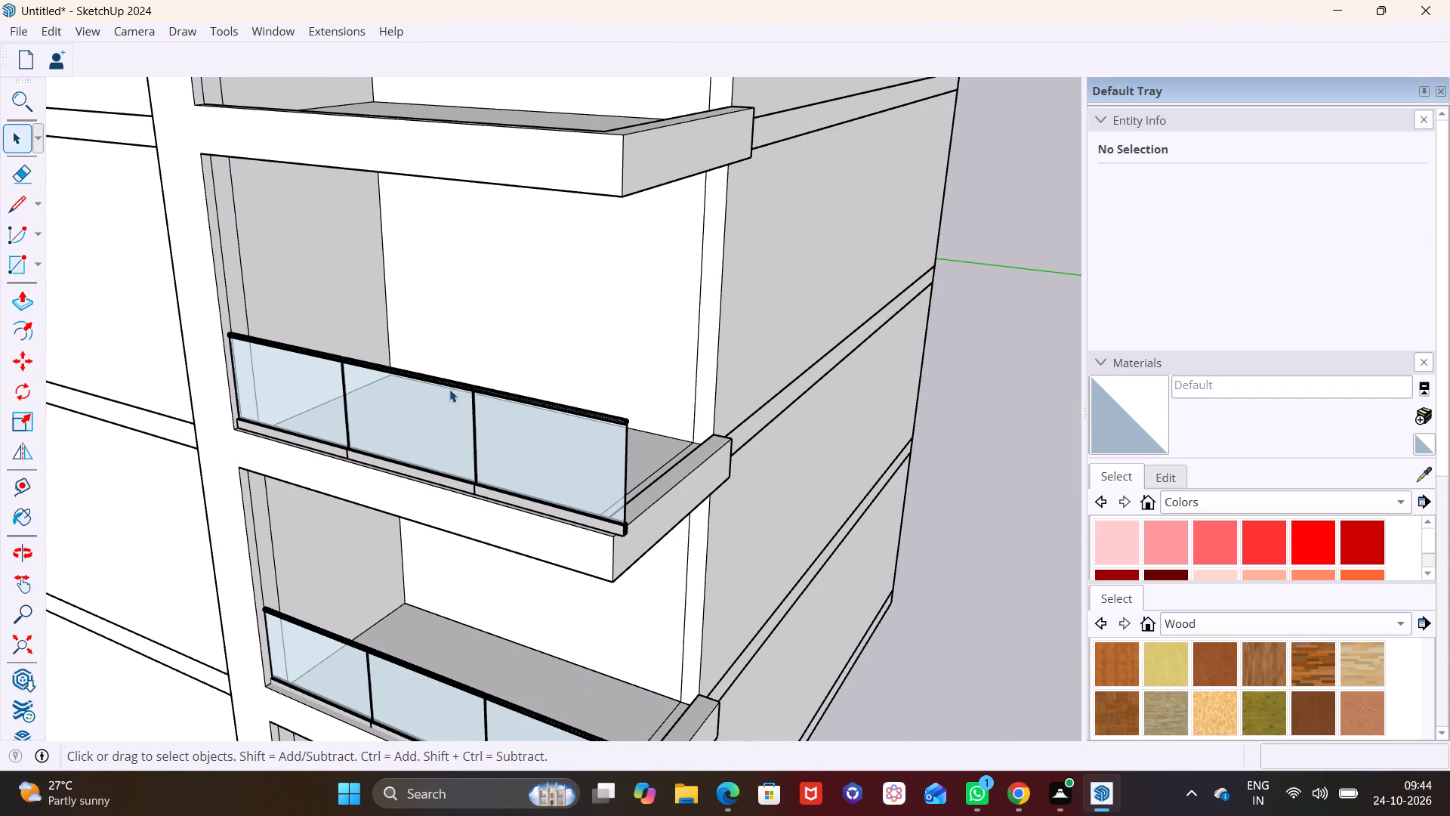
pyautogui.click(328, 449)
pyautogui.scroll(3, 344, 447)
pyautogui.keyDown('shift'); pyautogui.moveTo(344, 447); pyautogui.dragTo(426, 487, button='middle'); pyautogui.keyUp('shift')
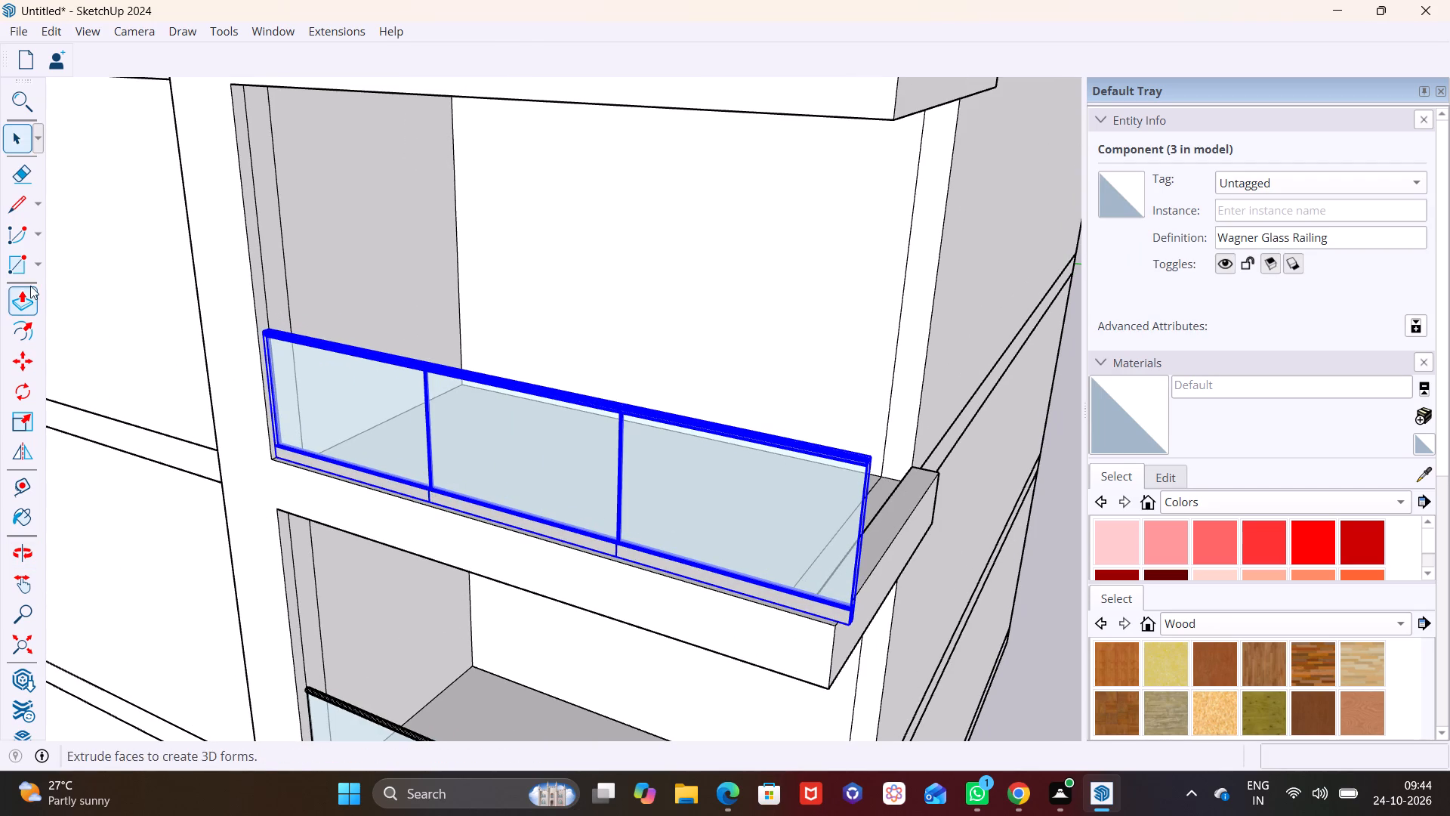
pyautogui.click(21, 359)
pyautogui.click(854, 625)
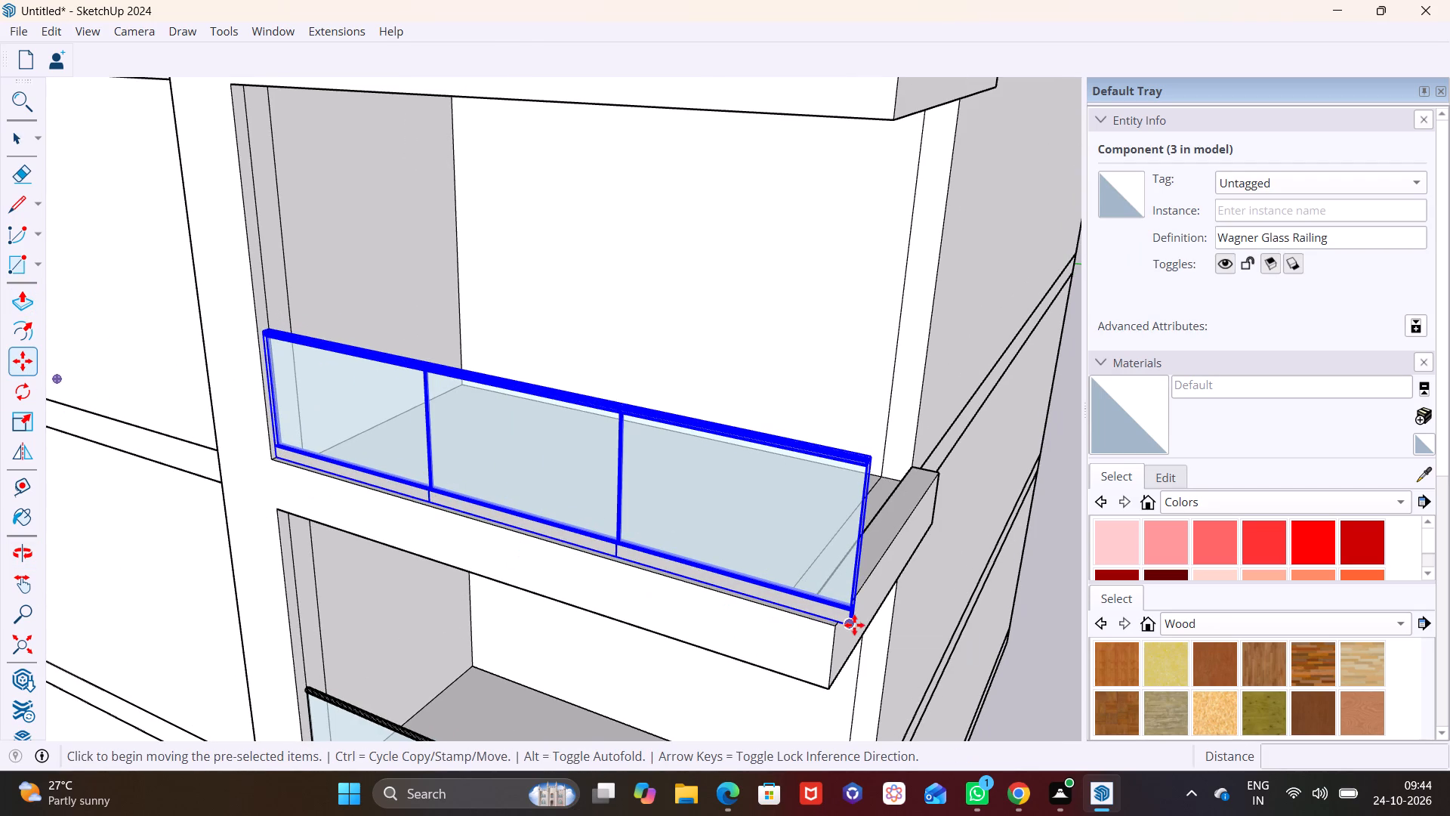
pyautogui.click(834, 621)
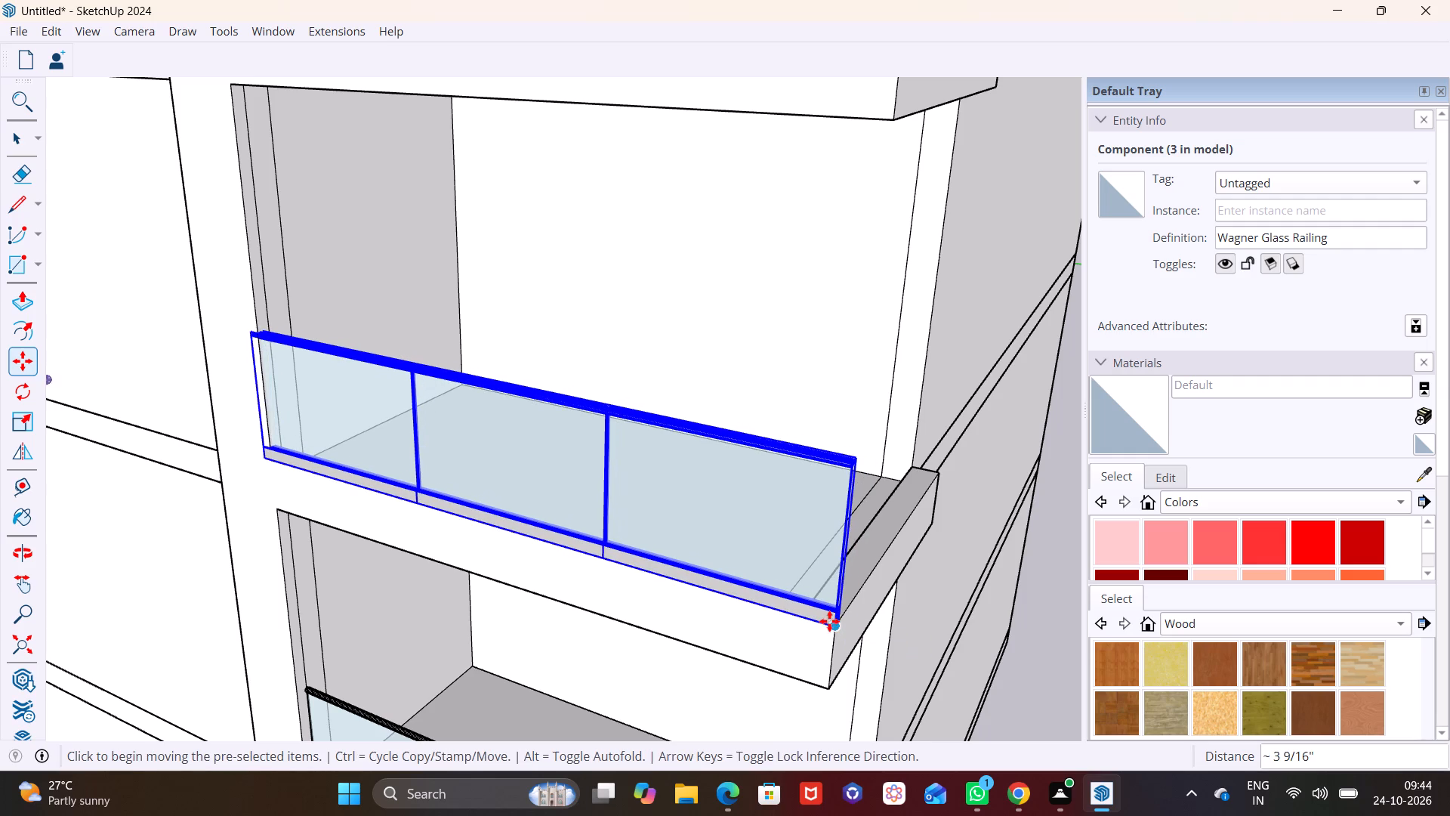
pyautogui.press('space')
pyautogui.click(946, 580)
# Copy the third balcony's railing up about 10' 11" onto the top balcony's front ledge, with its bottom corner beside the column.
pyautogui.scroll(4, 574, 467)
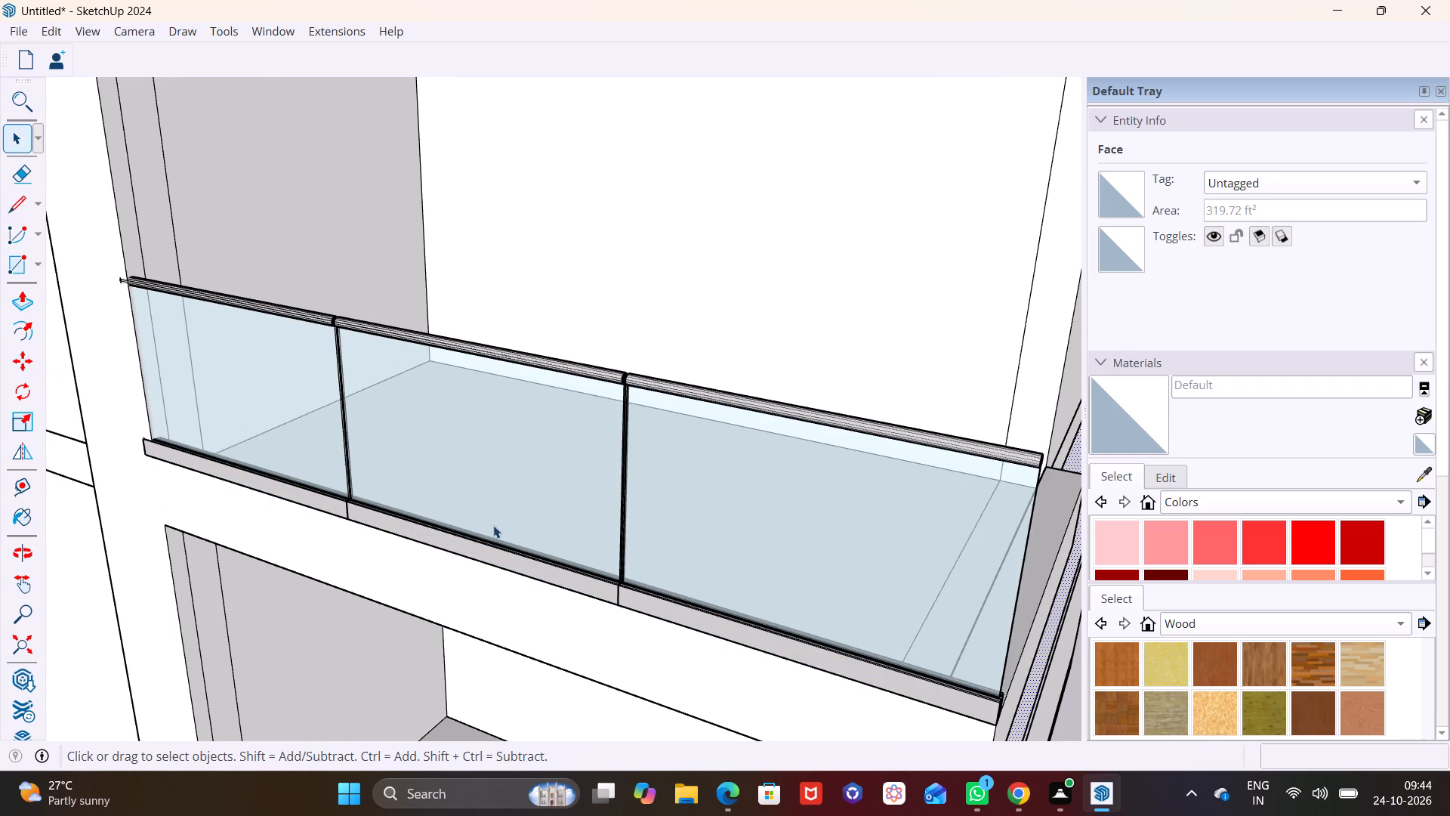
pyautogui.click(486, 546)
pyautogui.scroll(-6, 486, 547)
pyautogui.press('m')
pyautogui.keyDown('ctrl'); pyautogui.moveTo(377, 459); pyautogui.dragTo(392, 527, button='middle'); pyautogui.keyUp('ctrl')
pyautogui.keyDown('shift'); pyautogui.moveTo(403, 444); pyautogui.dragTo(496, 621, button='middle'); pyautogui.keyUp('shift')
pyautogui.scroll(3, 494, 582)
pyautogui.moveTo(493, 580); pyautogui.dragTo(522, 530, button='middle')
pyautogui.scroll(-4, 515, 578)
pyautogui.click(361, 669)
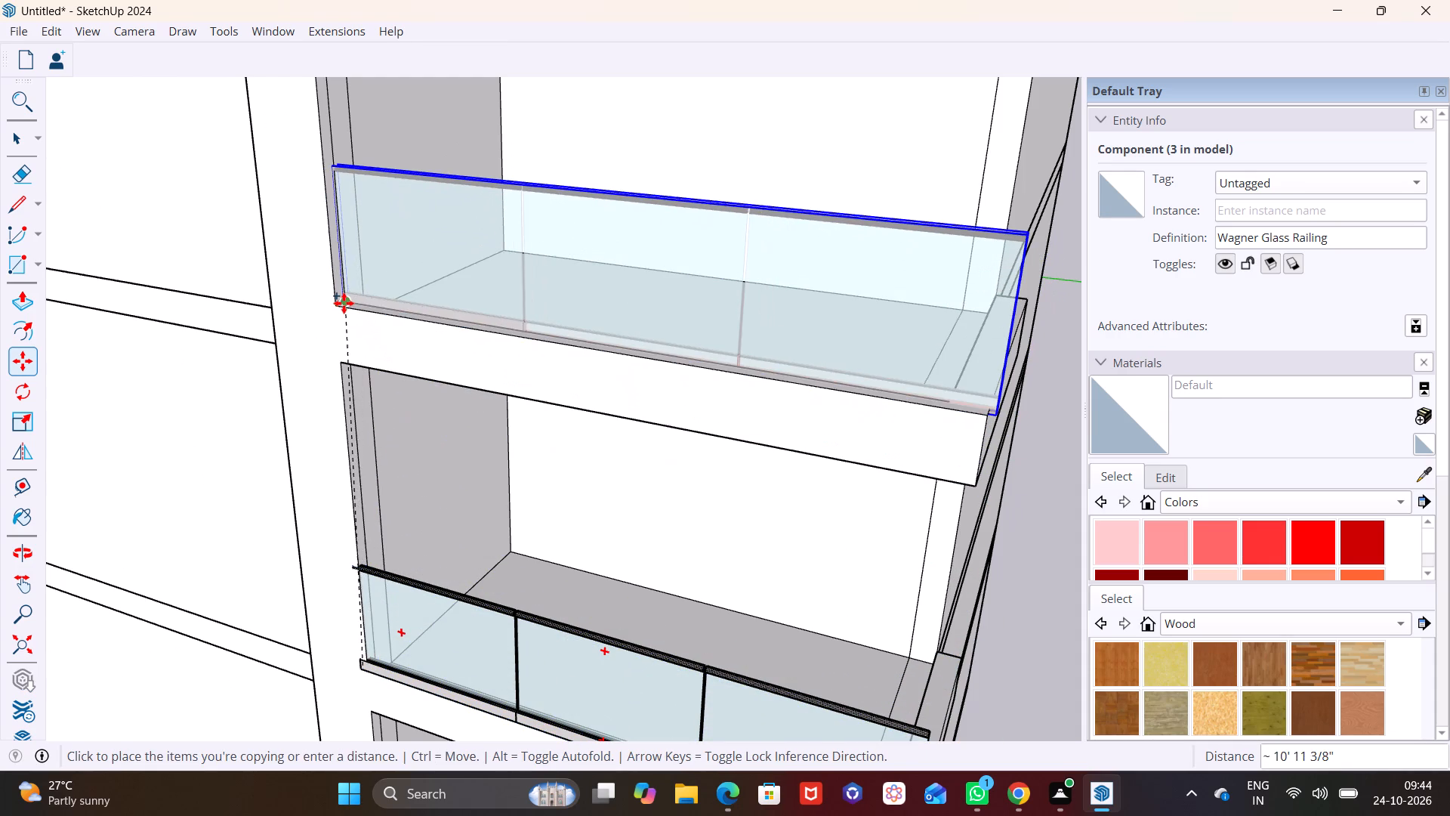
pyautogui.scroll(6, 339, 302)
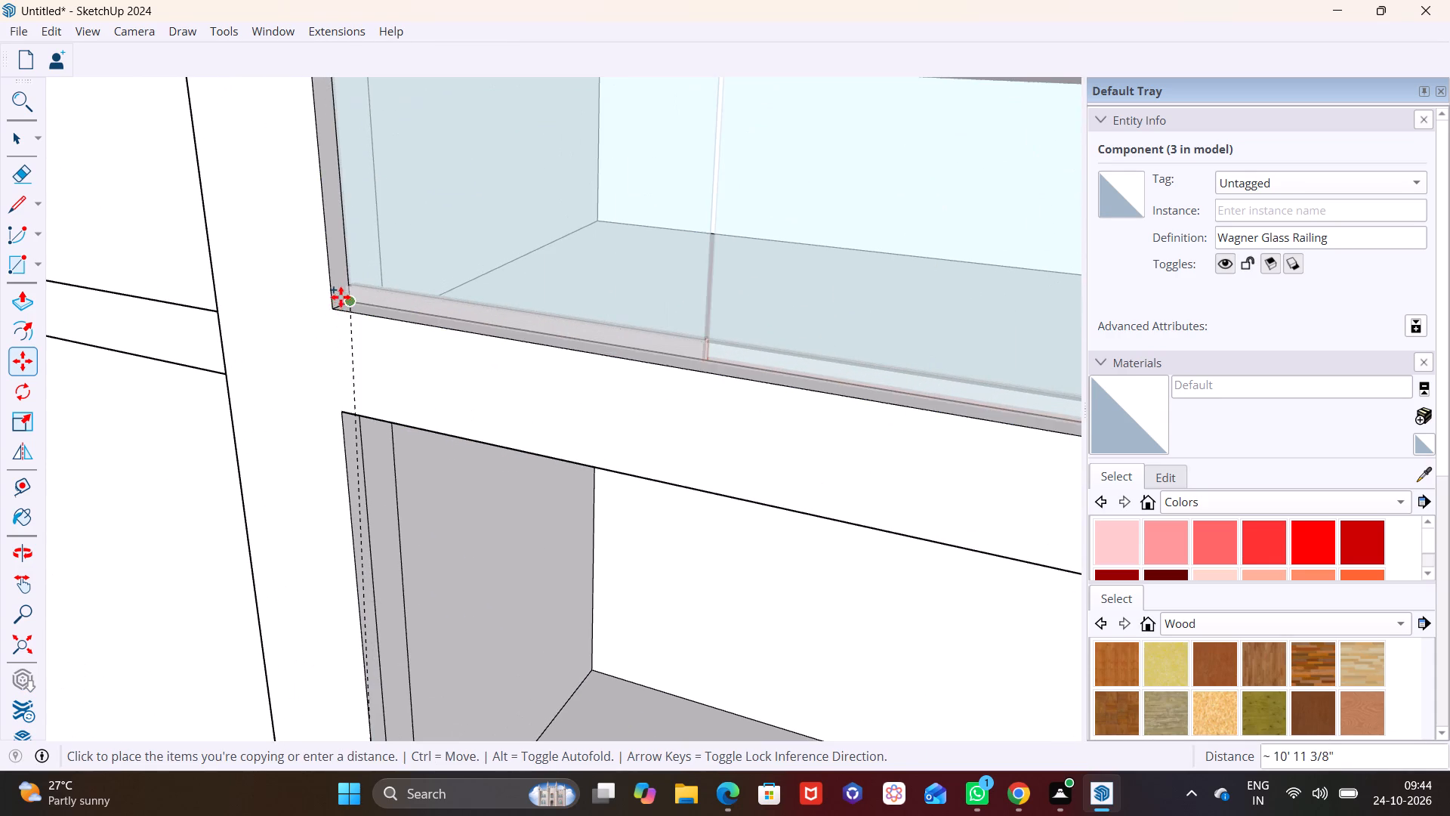
pyautogui.click(347, 298)
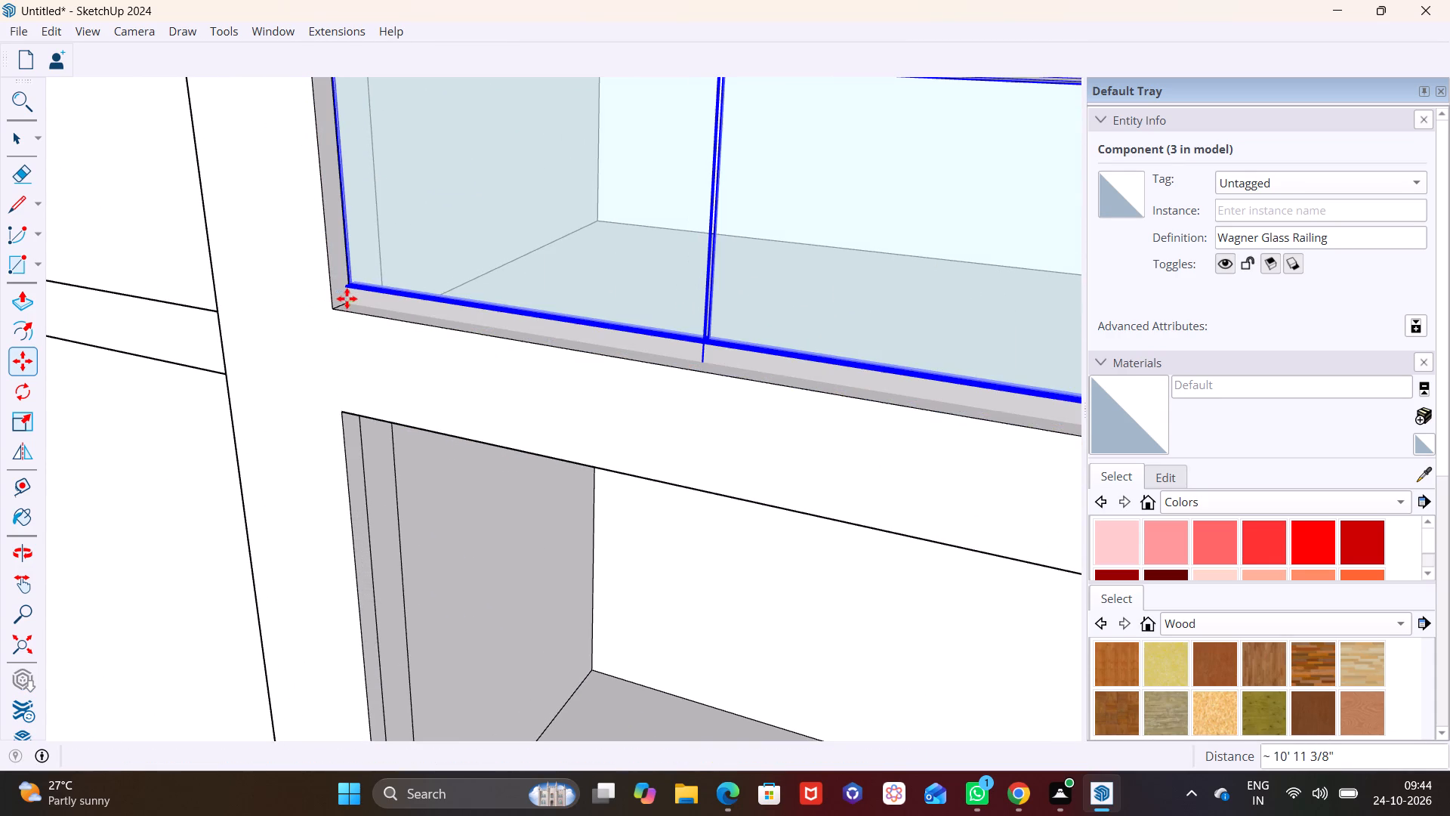
pyautogui.press('space')
pyautogui.click(285, 343)
pyautogui.scroll(-11, 289, 345)
# Move the top balcony's railing by its outer bottom corner so its free end lines up with the front ledge's outer corner.
pyautogui.scroll(3, 814, 412)
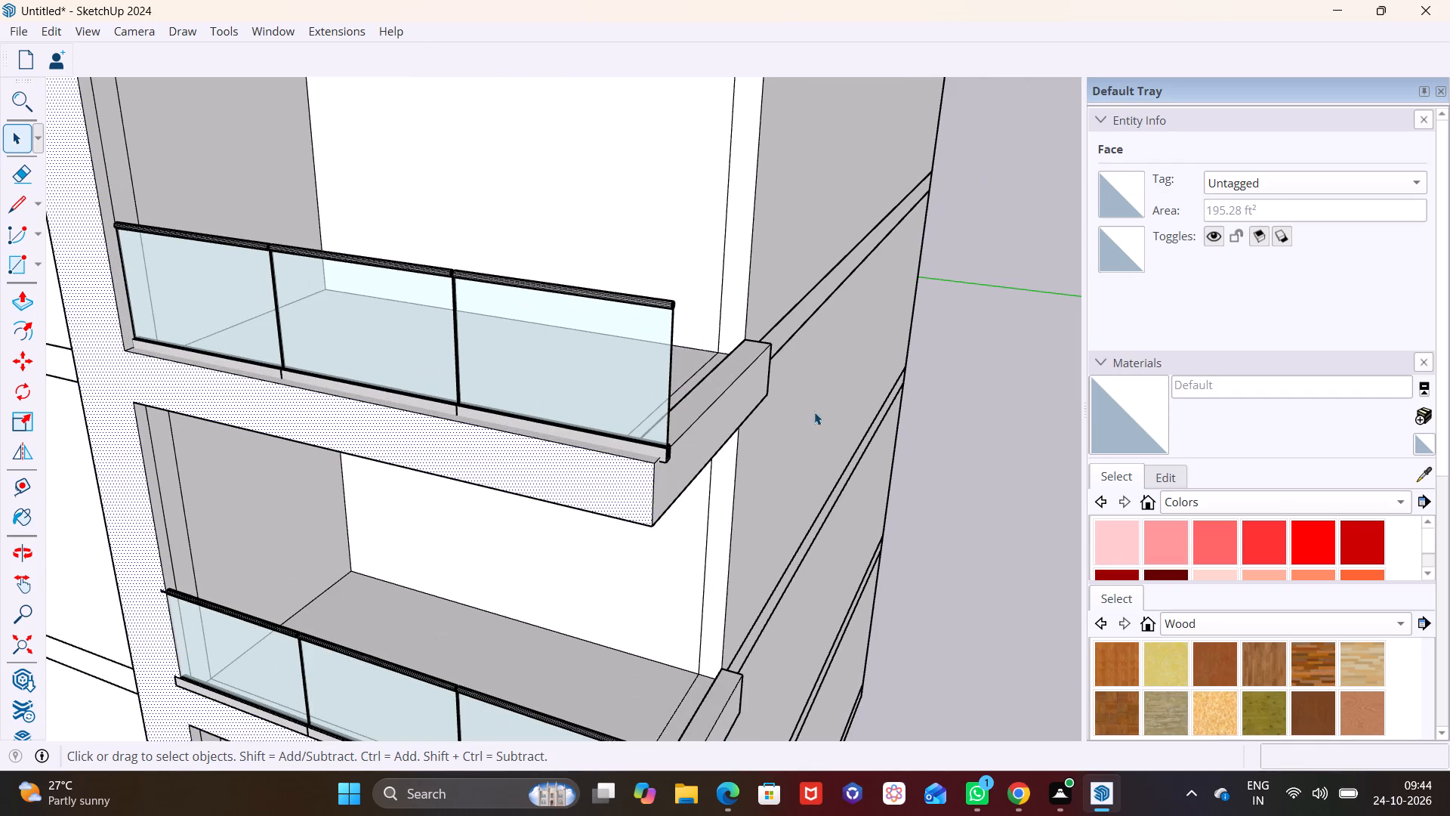
pyautogui.click(637, 442)
pyautogui.press('m')
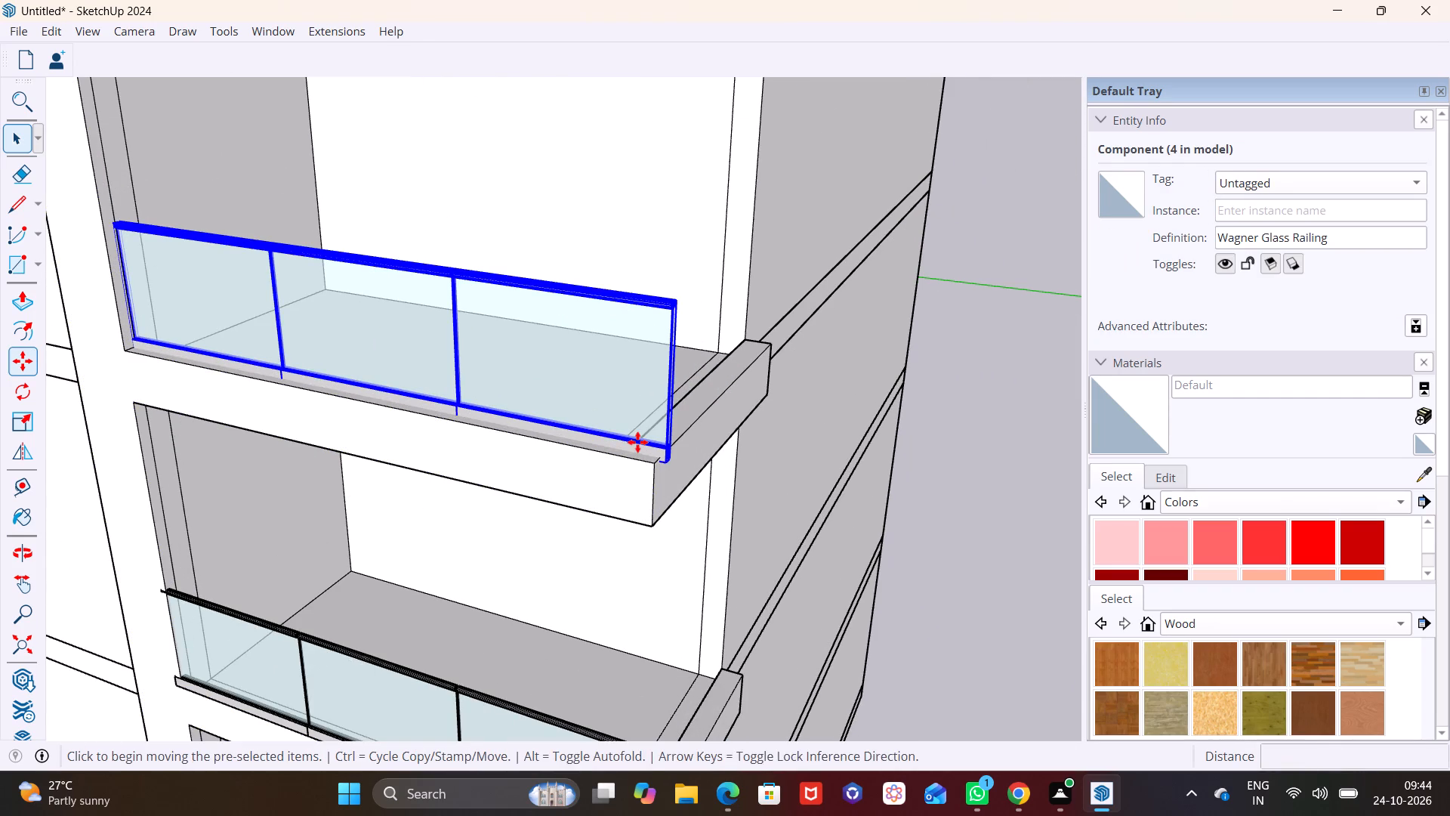
pyautogui.click(674, 457)
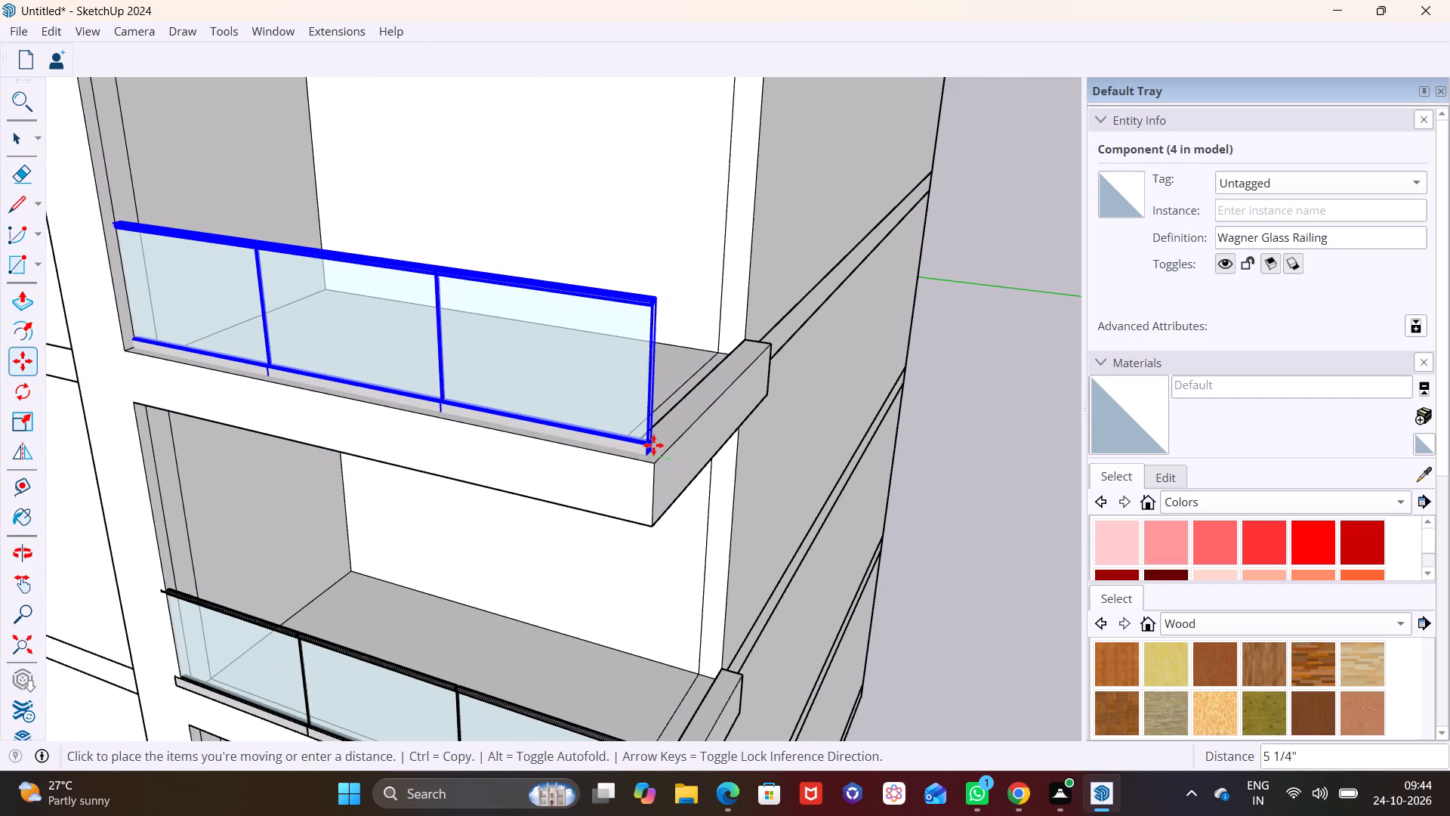
pyautogui.scroll(3, 658, 453)
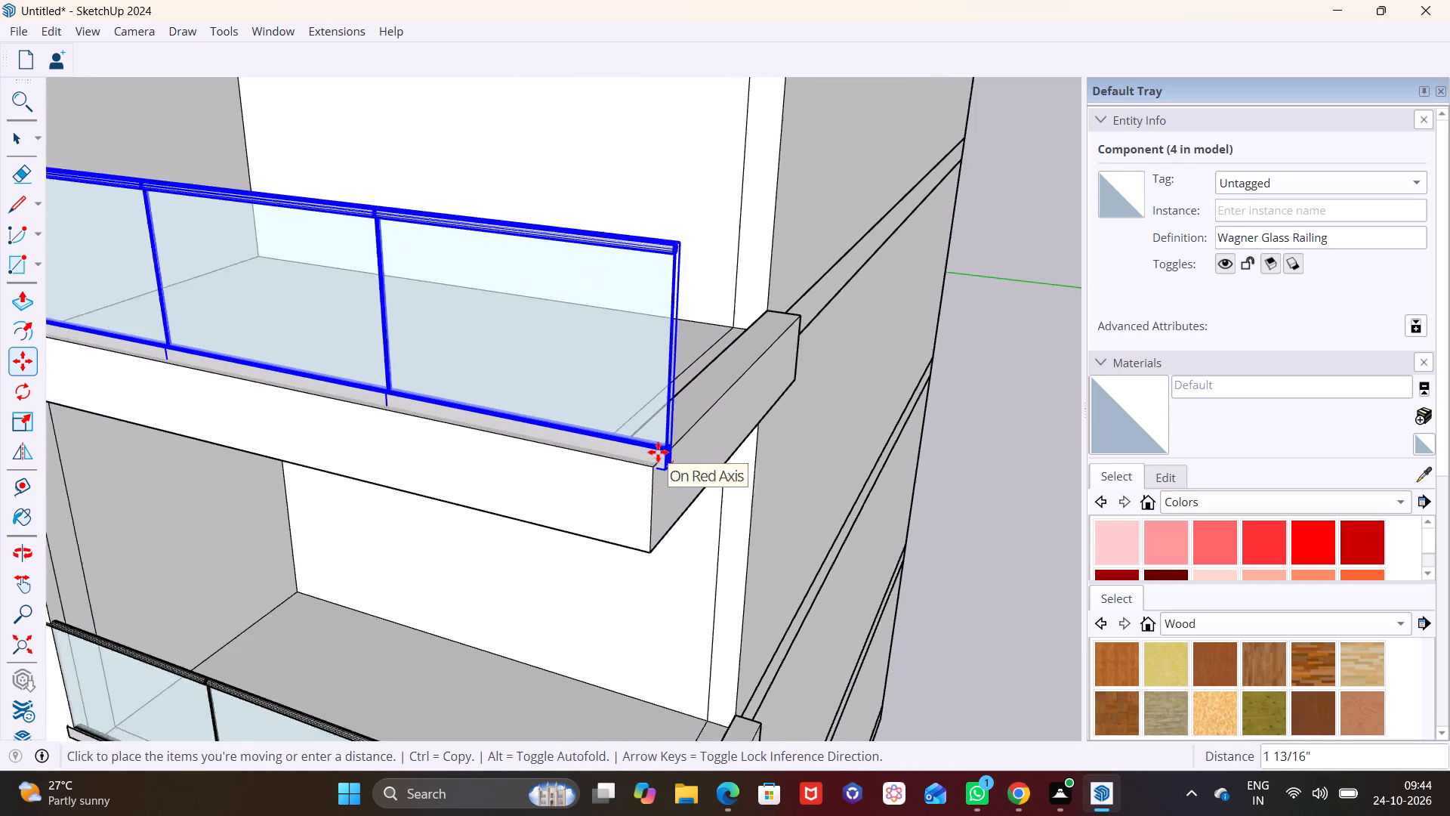
pyautogui.scroll(7, 658, 452)
pyautogui.click(660, 463)
pyautogui.press('space')
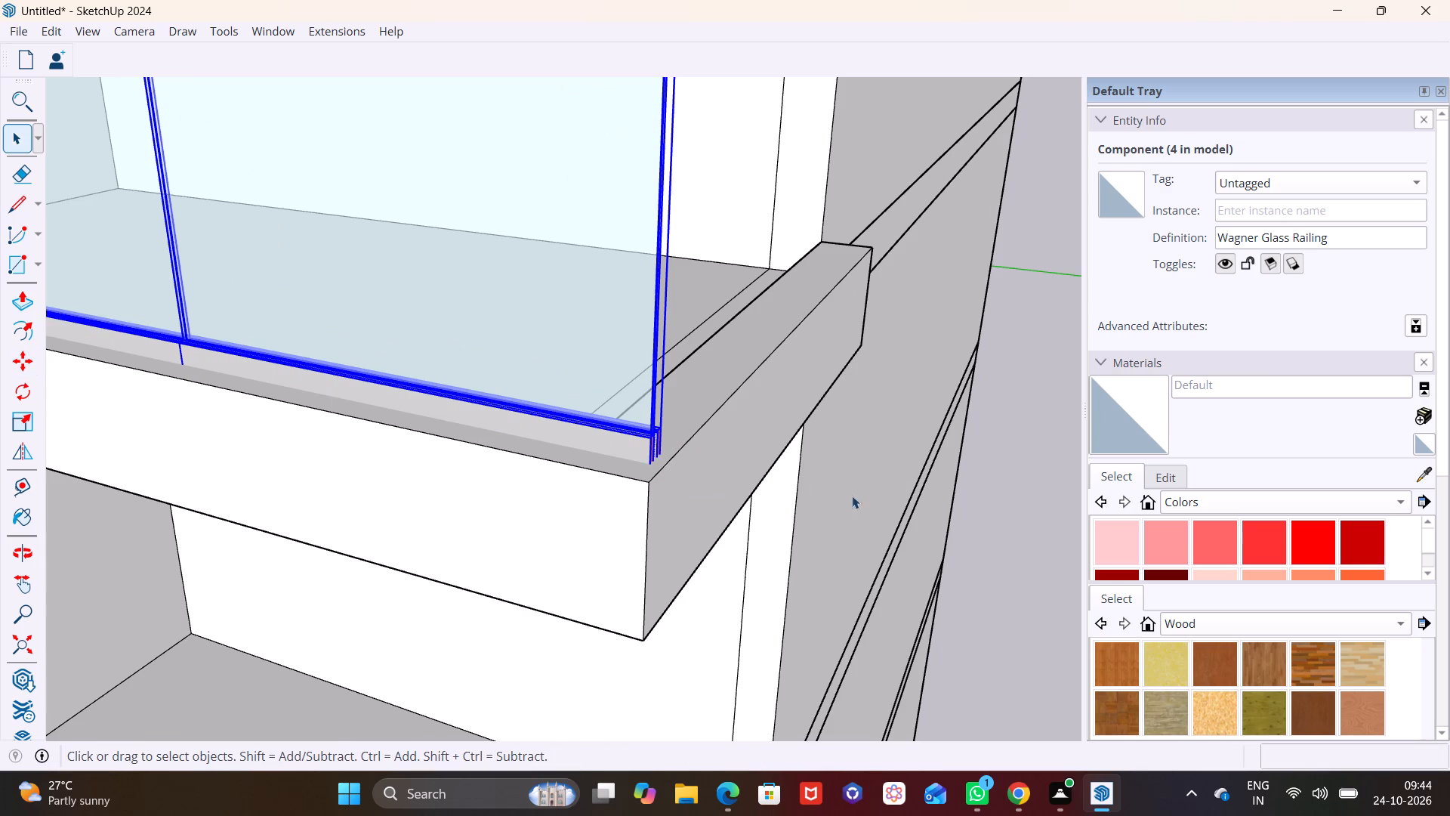
pyautogui.click(1032, 520)
# Move the second balcony's railing about 2 1/8" along the green axis so its free end meets the front ledge's outer corner.
pyautogui.scroll(-14, 741, 487)
pyautogui.moveTo(517, 493); pyautogui.dragTo(677, 323, button='middle')
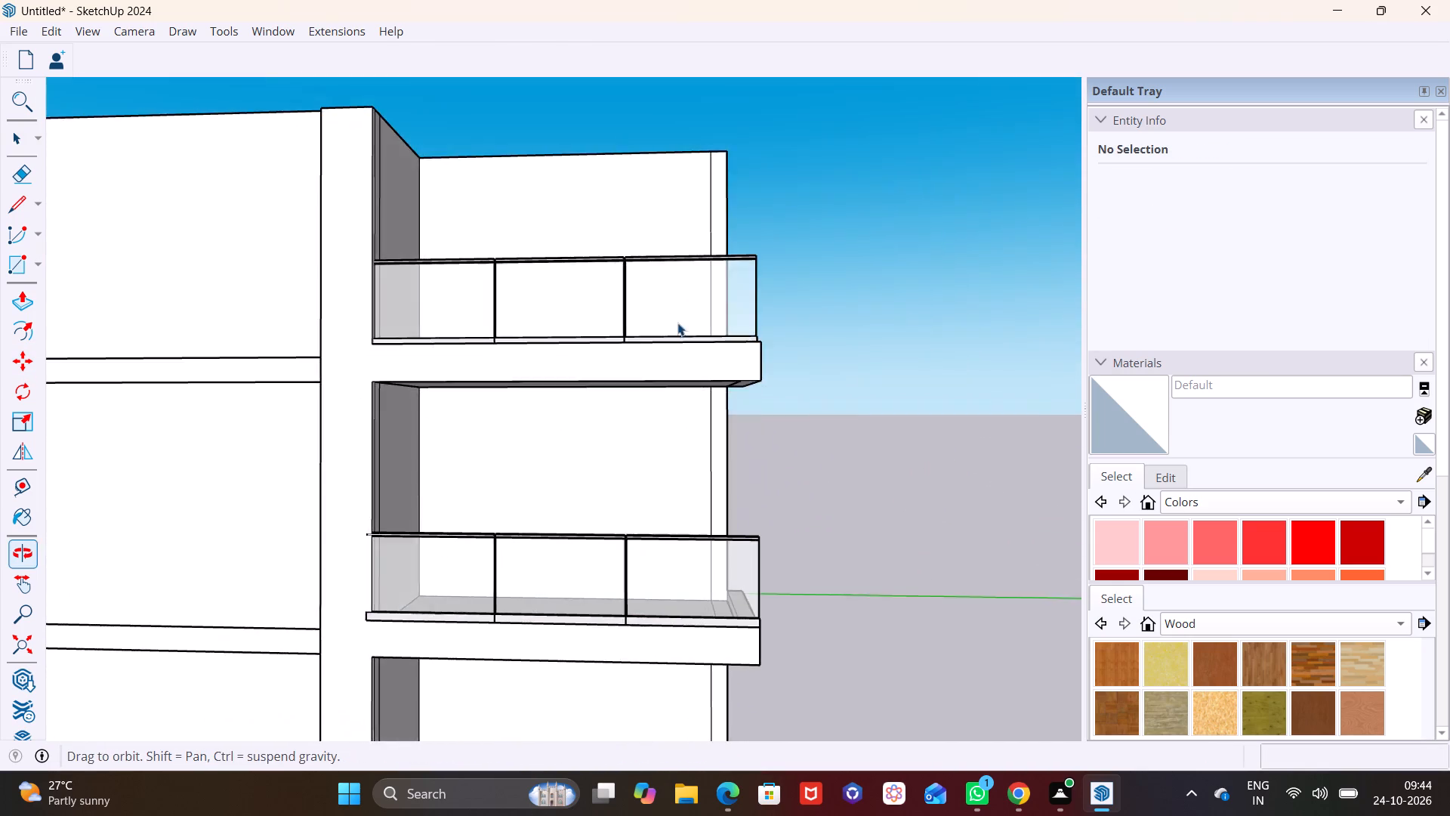
pyautogui.scroll(-6, 622, 434)
pyautogui.keyDown('shift'); pyautogui.moveTo(616, 456); pyautogui.dragTo(615, 270, button='middle'); pyautogui.keyUp('shift')
pyautogui.moveTo(616, 324); pyautogui.dragTo(414, 337, button='middle')
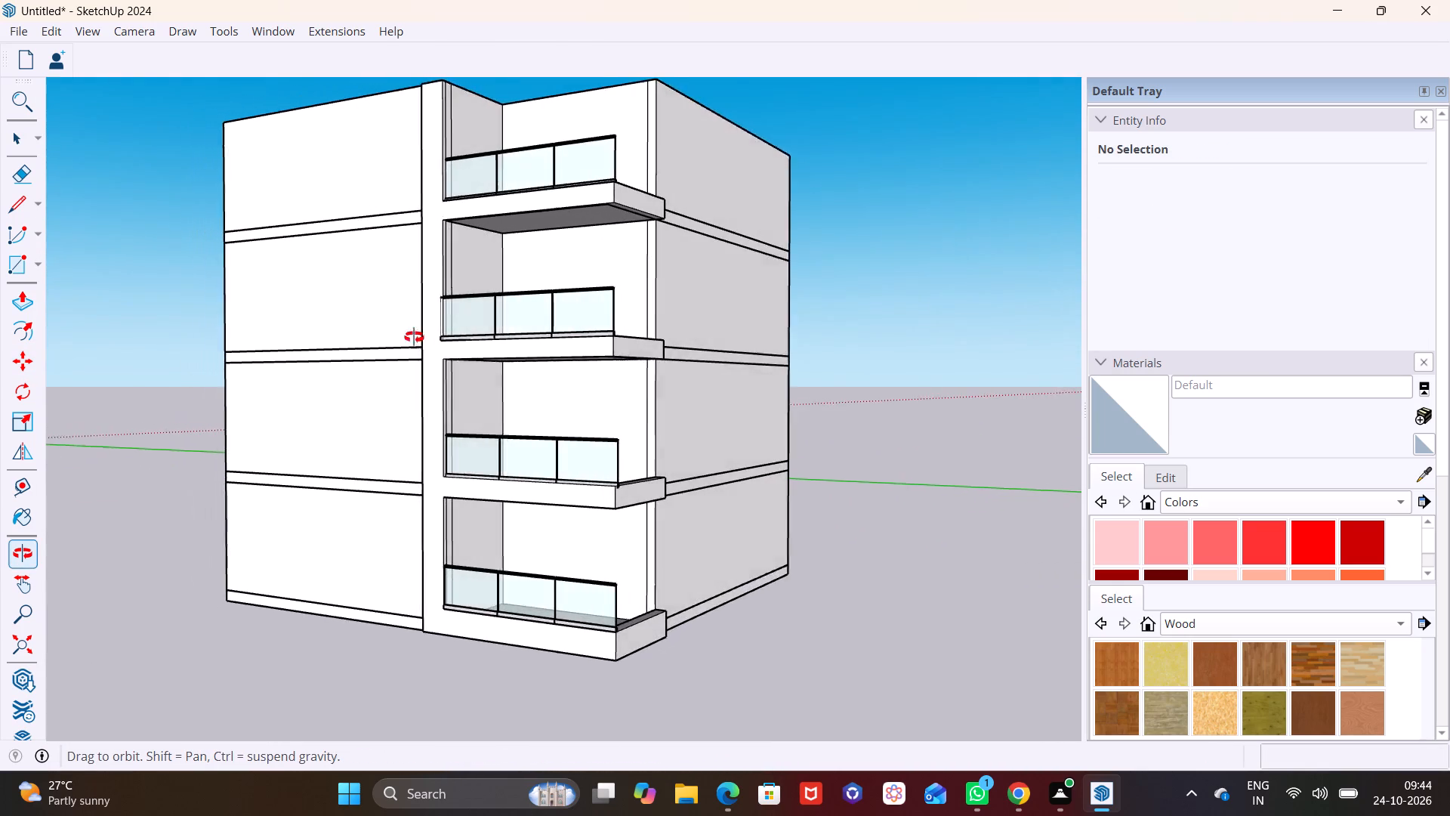
pyautogui.moveTo(414, 337); pyautogui.dragTo(327, 337, button='middle')
pyautogui.scroll(3, 578, 344)
pyautogui.scroll(10, 582, 448)
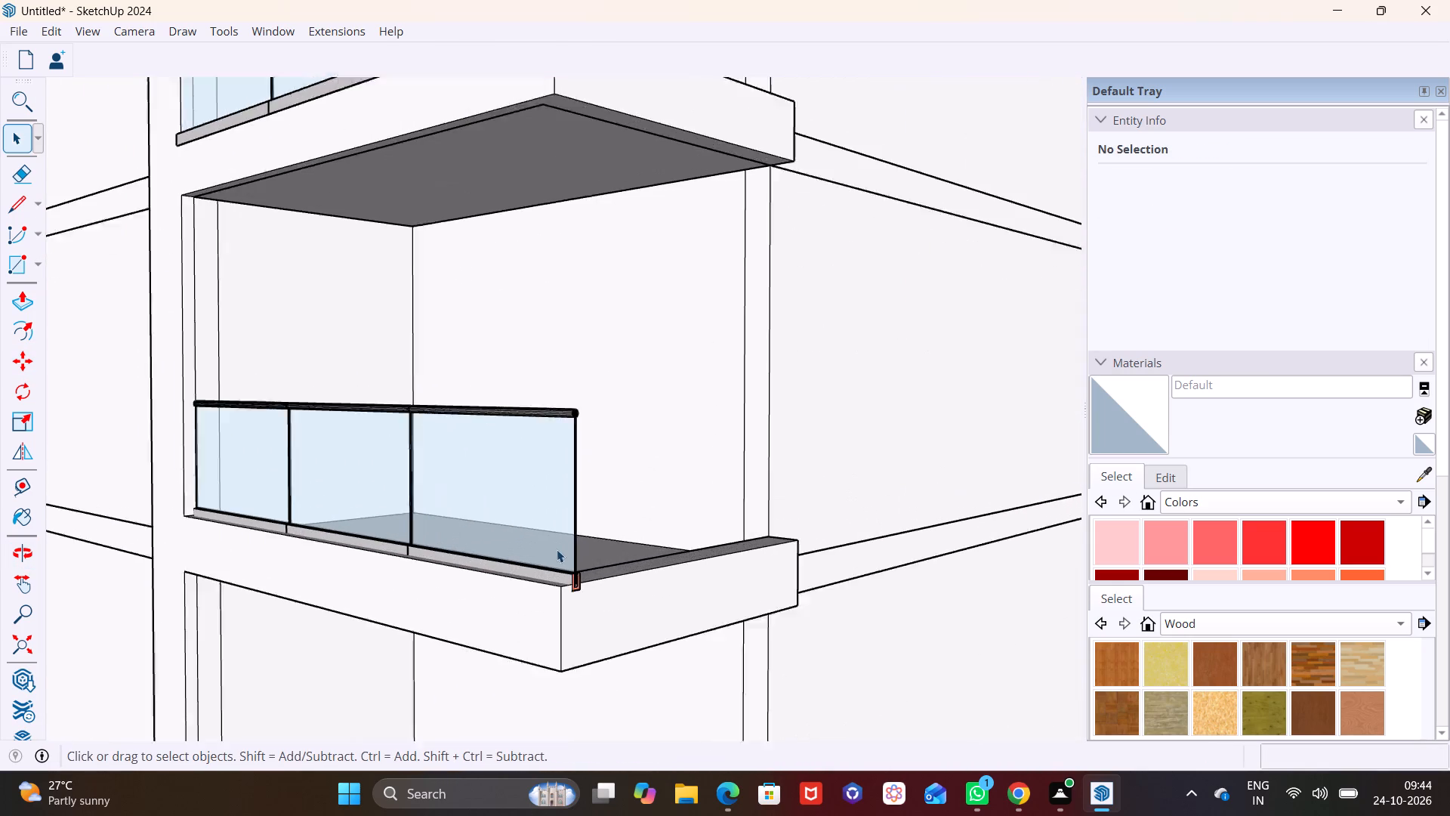
pyautogui.keyDown('shift'); pyautogui.moveTo(571, 536); pyautogui.dragTo(609, 456, button='middle'); pyautogui.keyUp('shift')
pyautogui.click(693, 468)
pyautogui.scroll(7, 622, 508)
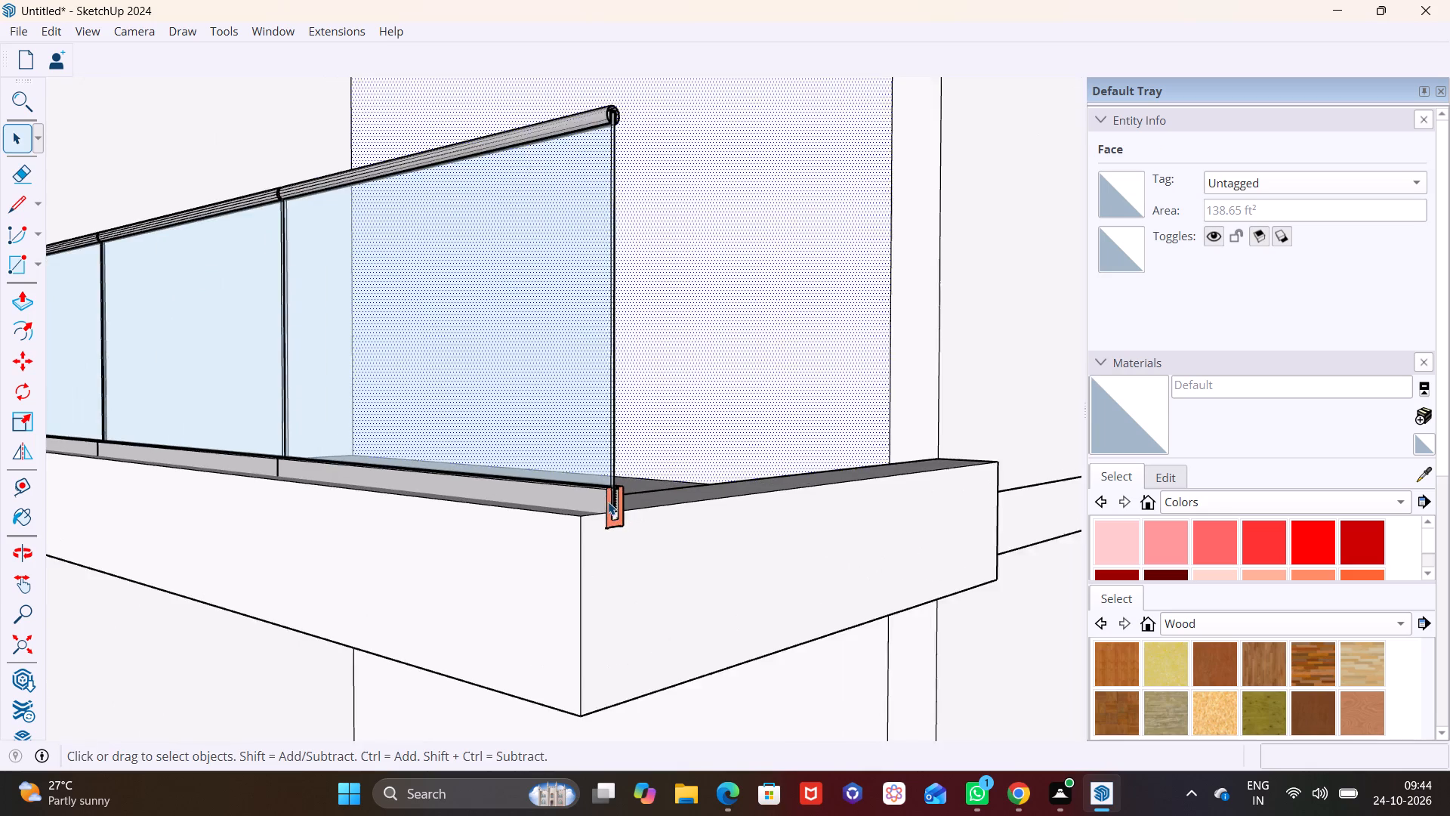
pyautogui.moveTo(608, 502); pyautogui.dragTo(683, 527, button='middle')
pyautogui.press('space')
pyautogui.click(684, 521)
pyautogui.press('m')
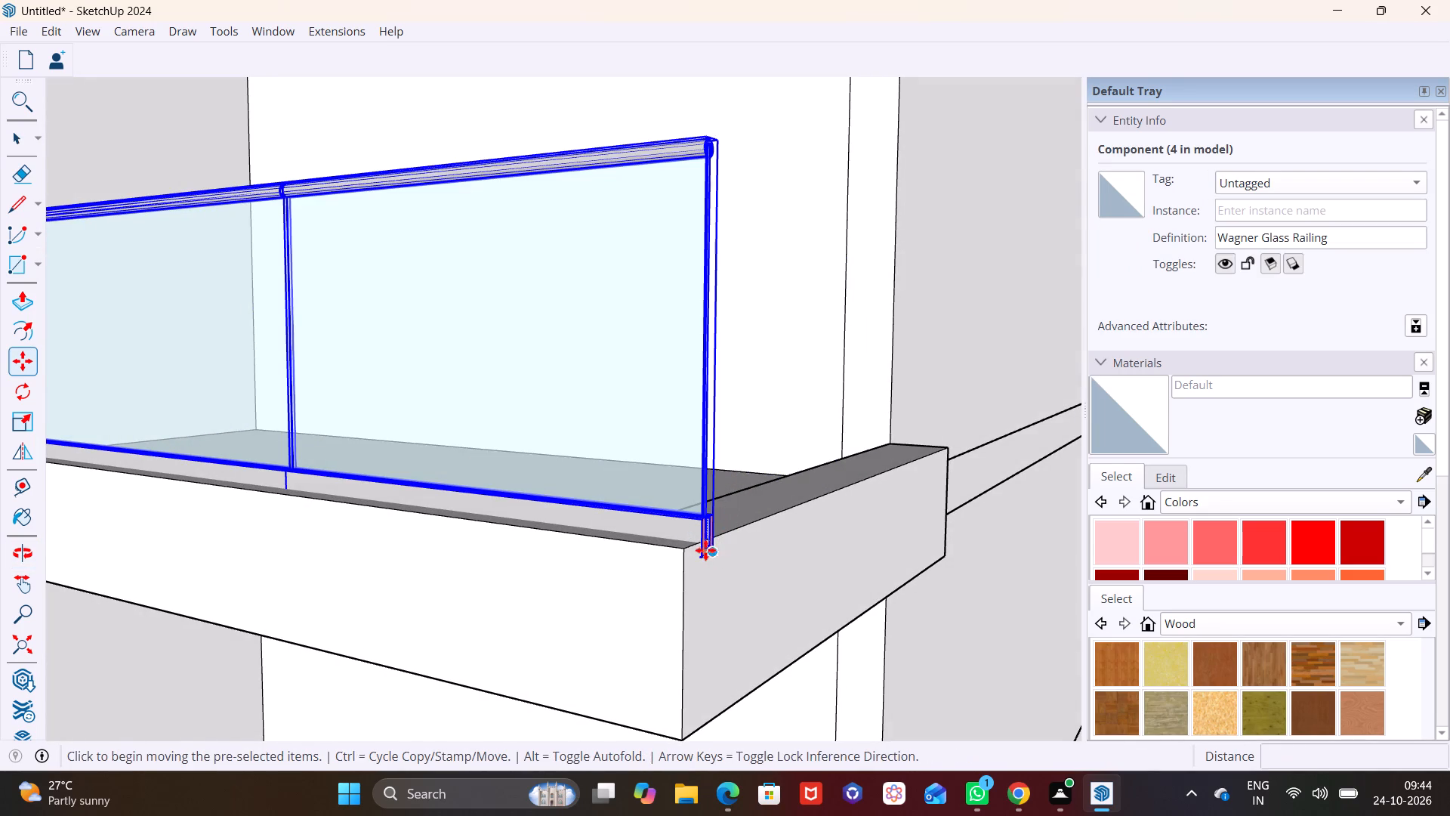
pyautogui.click(702, 550)
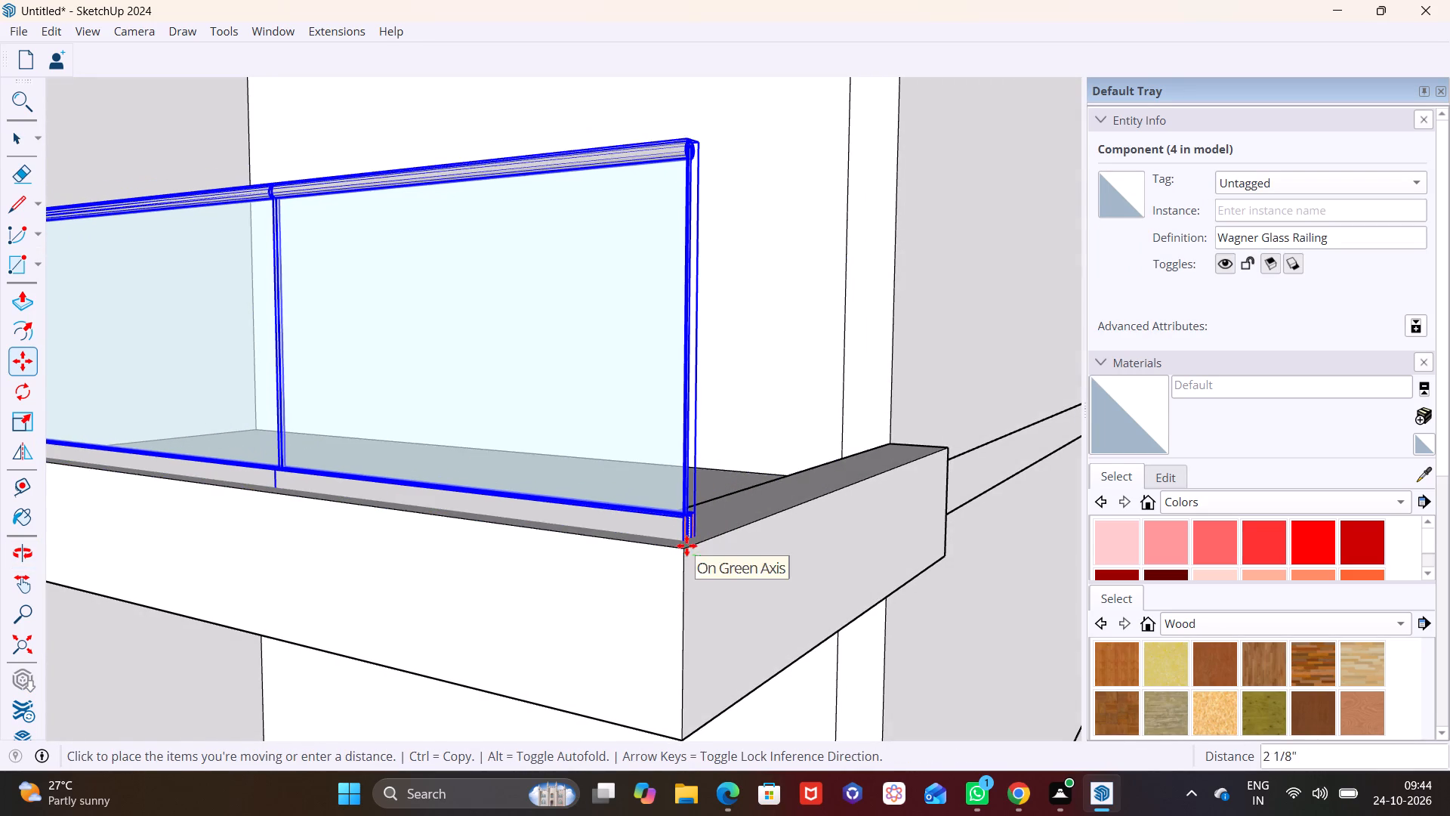
pyautogui.moveTo(686, 544); pyautogui.dragTo(613, 569)
pyautogui.press('space')
pyautogui.click(734, 570)
pyautogui.scroll(-12, 748, 573)
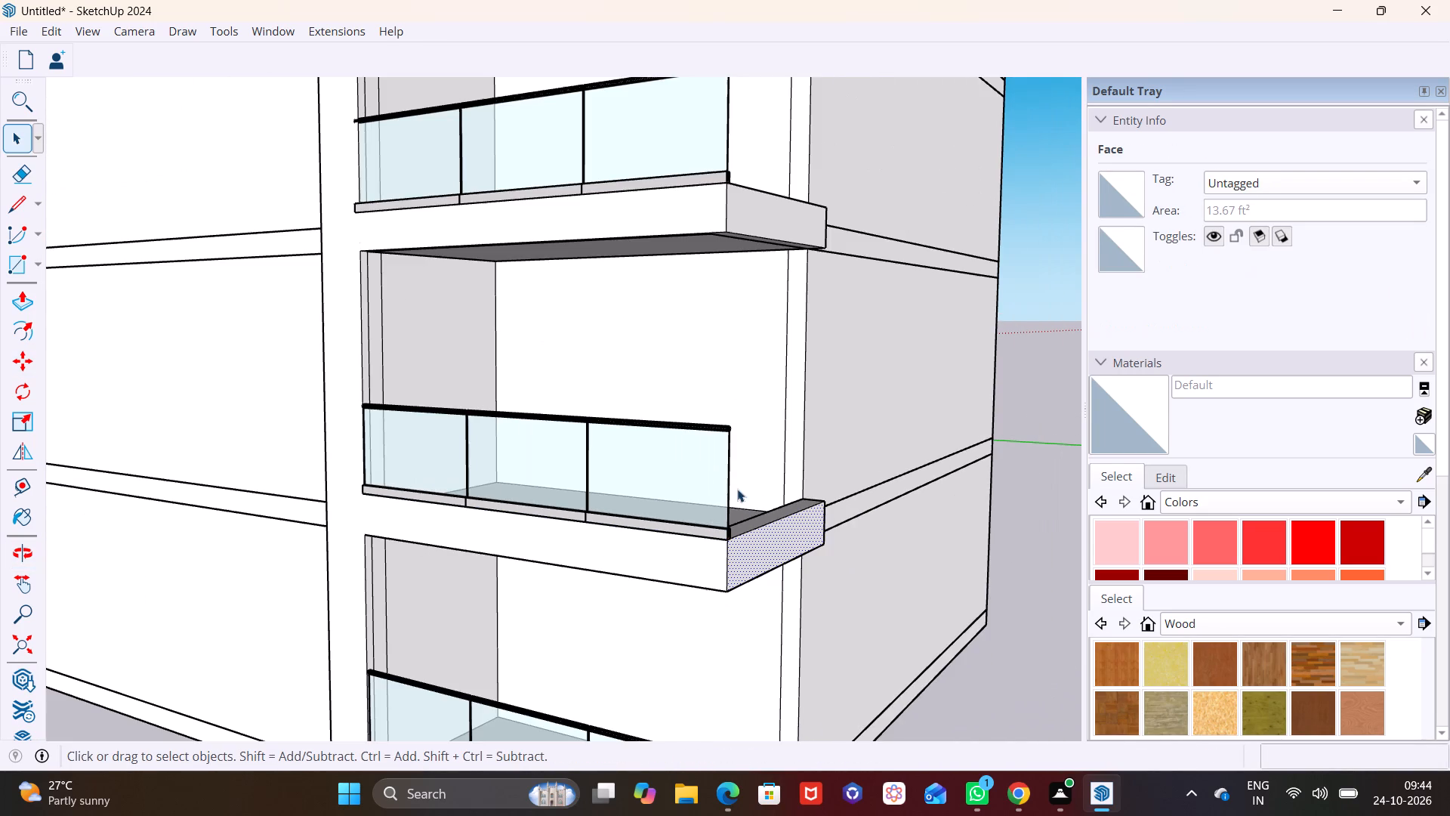
# Examine how the lowest balcony's railing sits on the front ledge and meets its outer corner.
pyautogui.scroll(-2, 714, 475)
pyautogui.moveTo(754, 563); pyautogui.dragTo(738, 372, button='middle')
pyautogui.scroll(6, 665, 526)
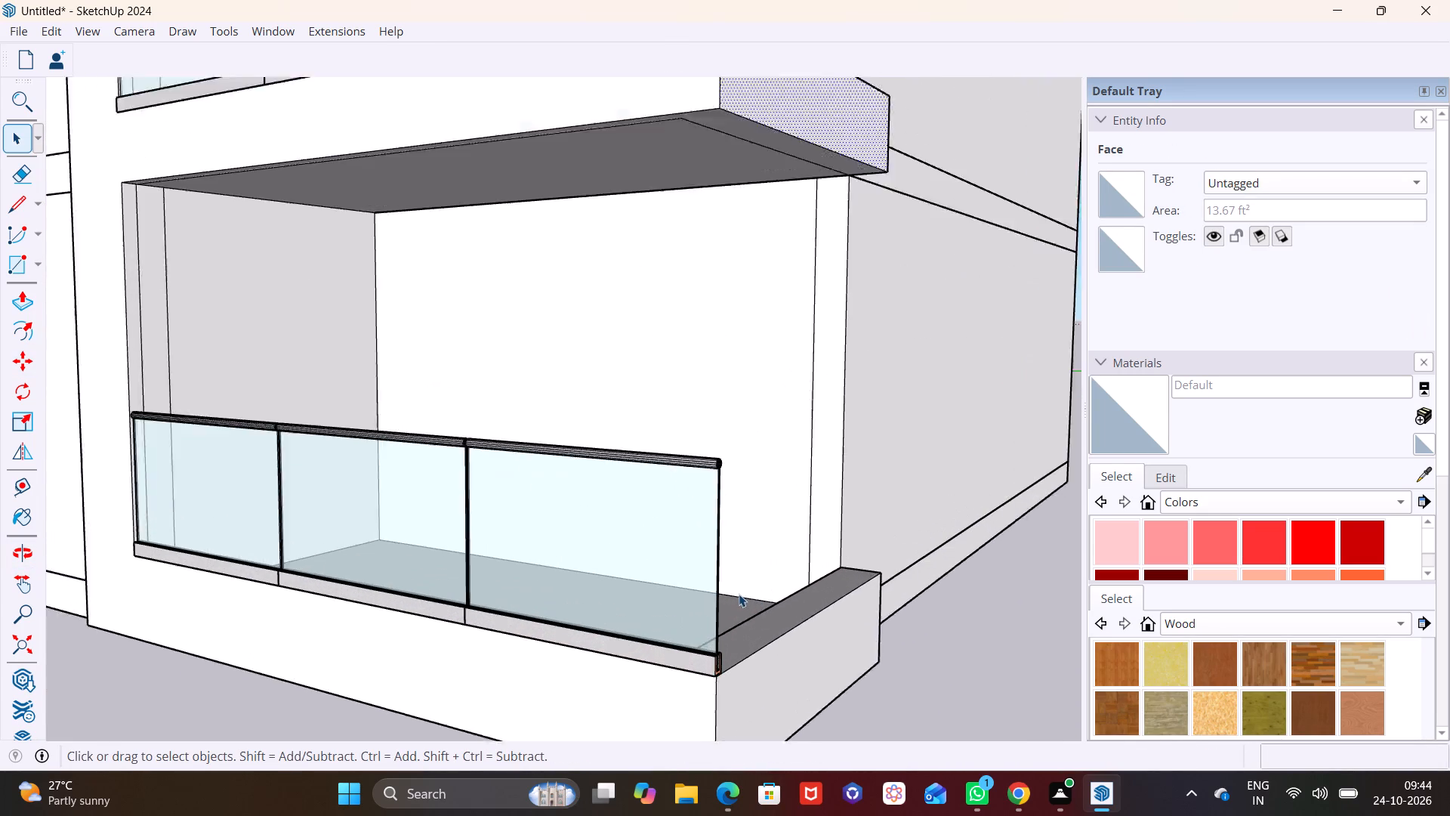
pyautogui.scroll(5, 739, 594)
pyautogui.keyDown('shift'); pyautogui.moveTo(734, 627); pyautogui.dragTo(719, 539, button='middle'); pyautogui.keyUp('shift')
pyautogui.scroll(-6, 731, 536)
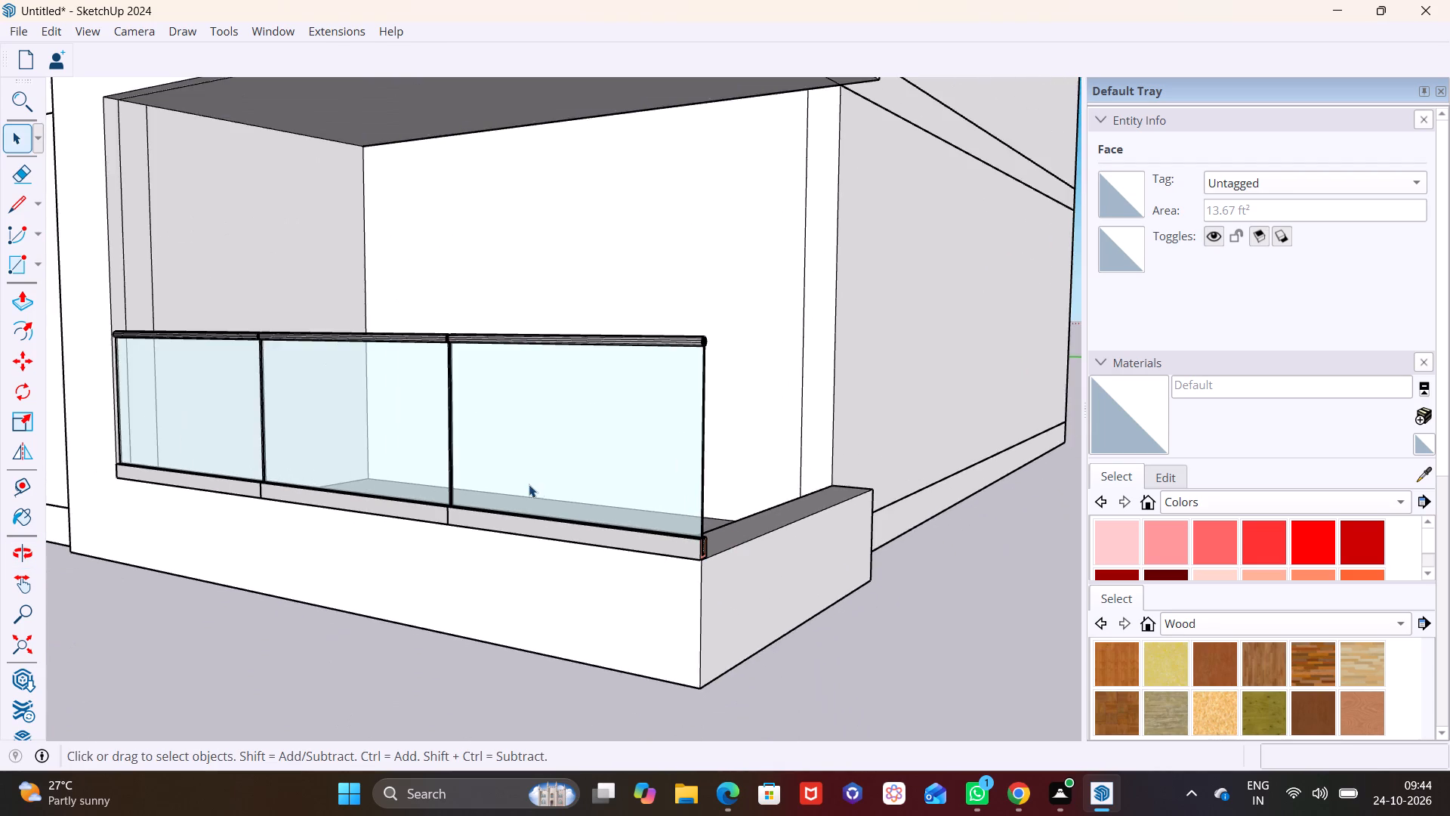
pyautogui.scroll(-4, 529, 484)
pyautogui.moveTo(528, 484); pyautogui.dragTo(560, 498, button='middle')
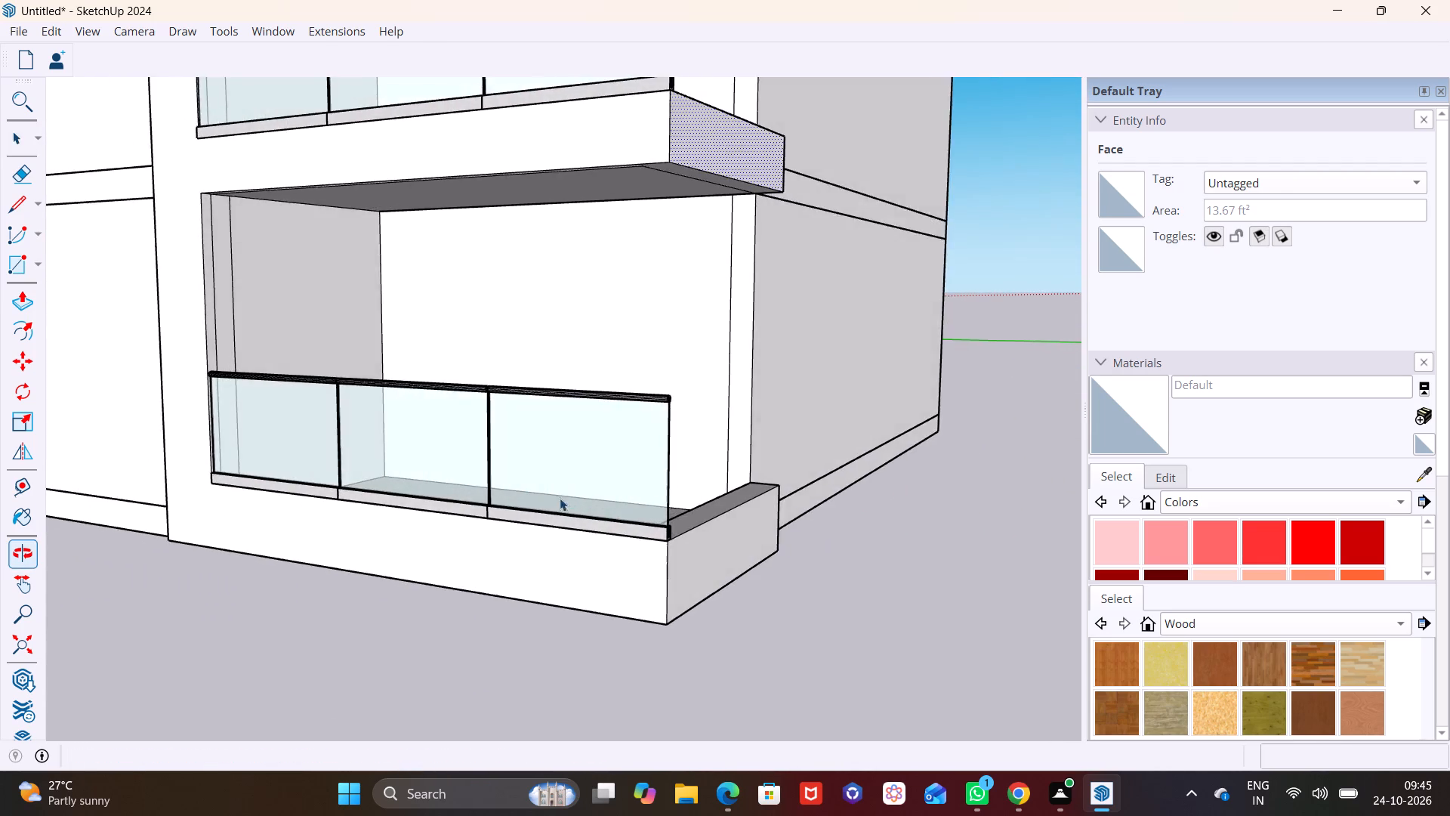
# Copy the lowest balcony's railing about 42' 3" away onto the open ground in front of the building.
pyautogui.scroll(-16, 622, 489)
pyautogui.keyDown('shift'); pyautogui.moveTo(626, 465); pyautogui.dragTo(556, 465, button='middle'); pyautogui.keyUp('shift')
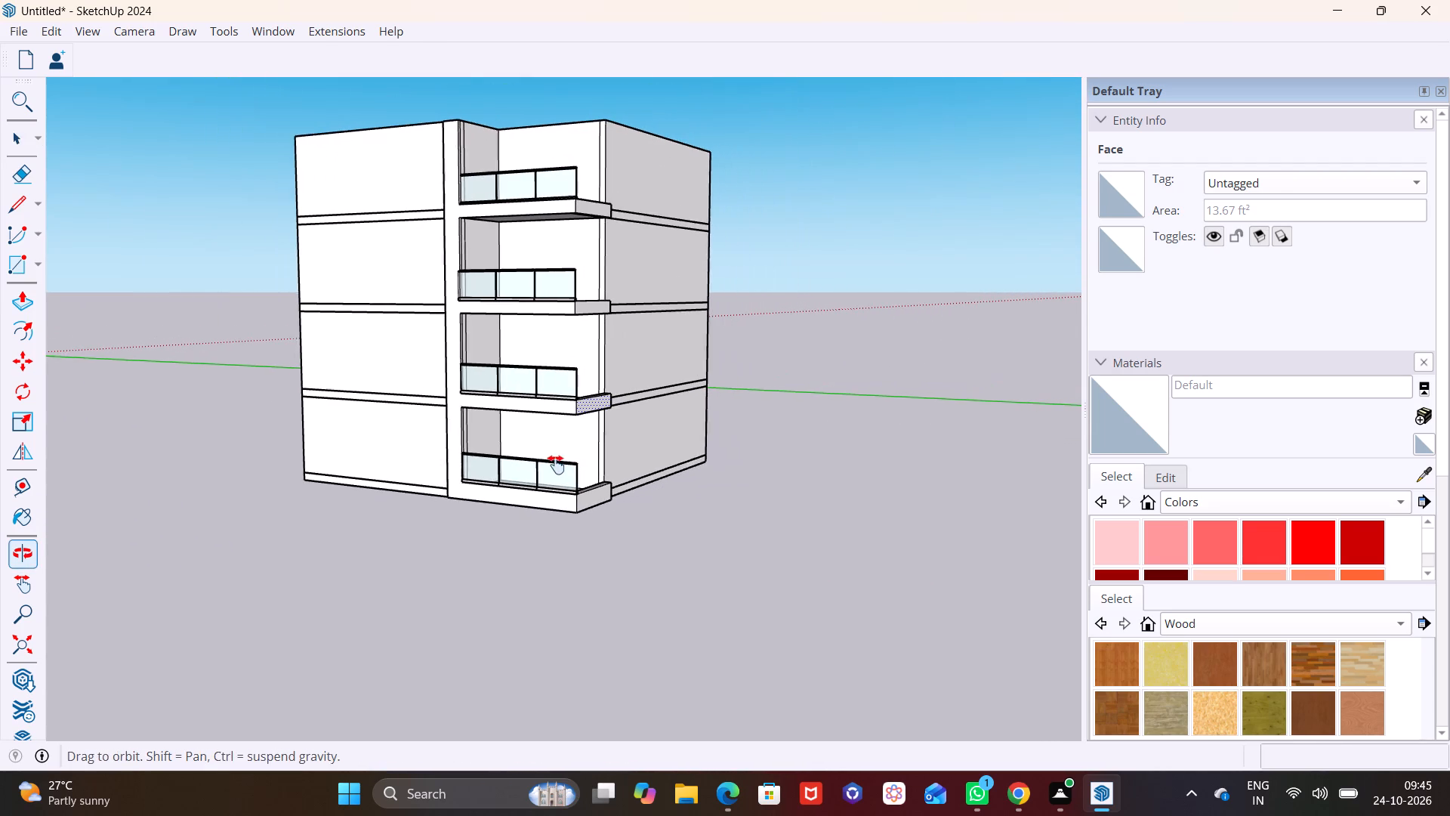
pyautogui.keyDown('shift'); pyautogui.moveTo(556, 465); pyautogui.dragTo(549, 464, button='middle'); pyautogui.keyUp('shift')
pyautogui.click(548, 471)
pyautogui.press('m')
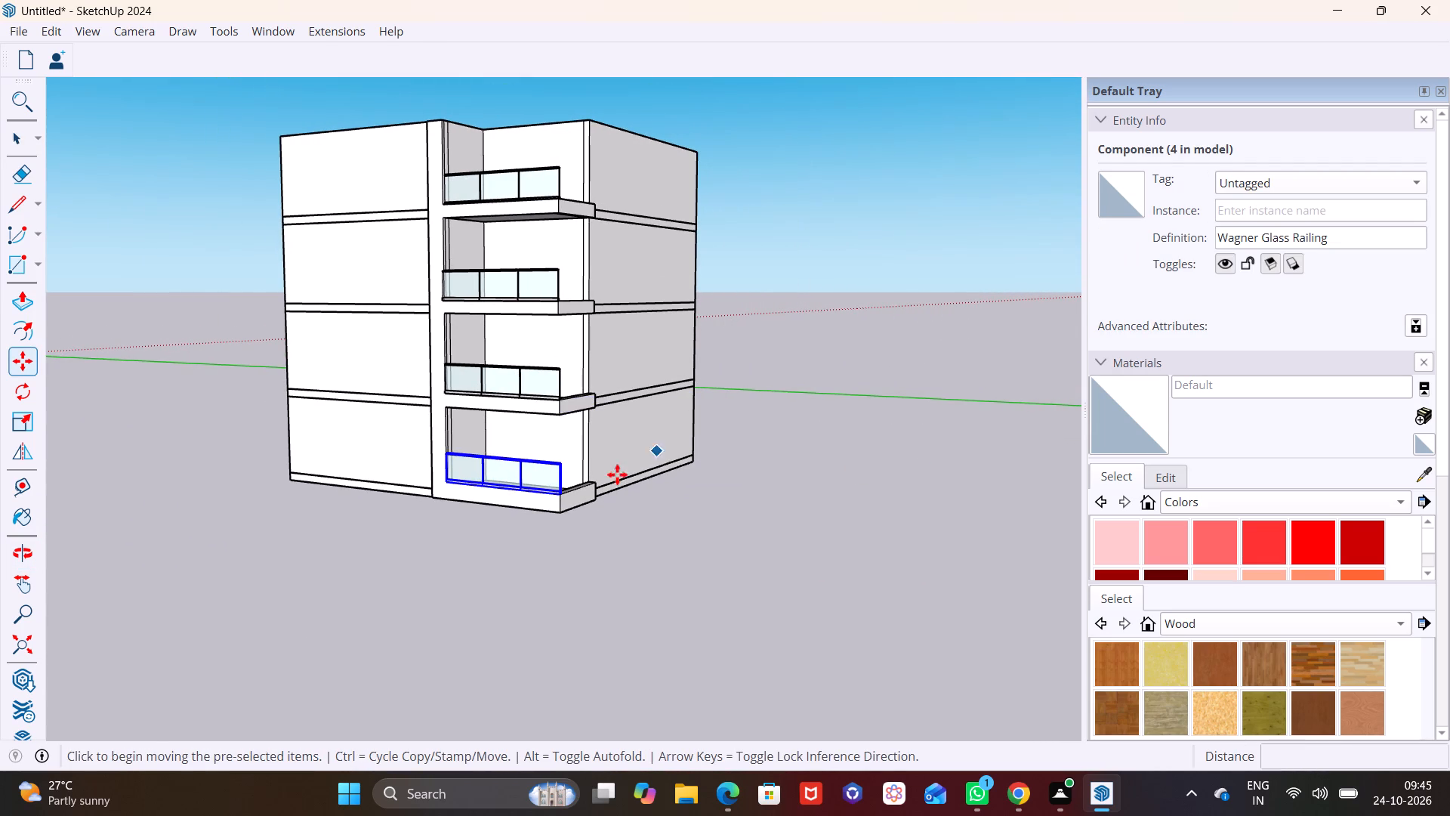
pyautogui.click(565, 485)
pyautogui.scroll(-4, 719, 463)
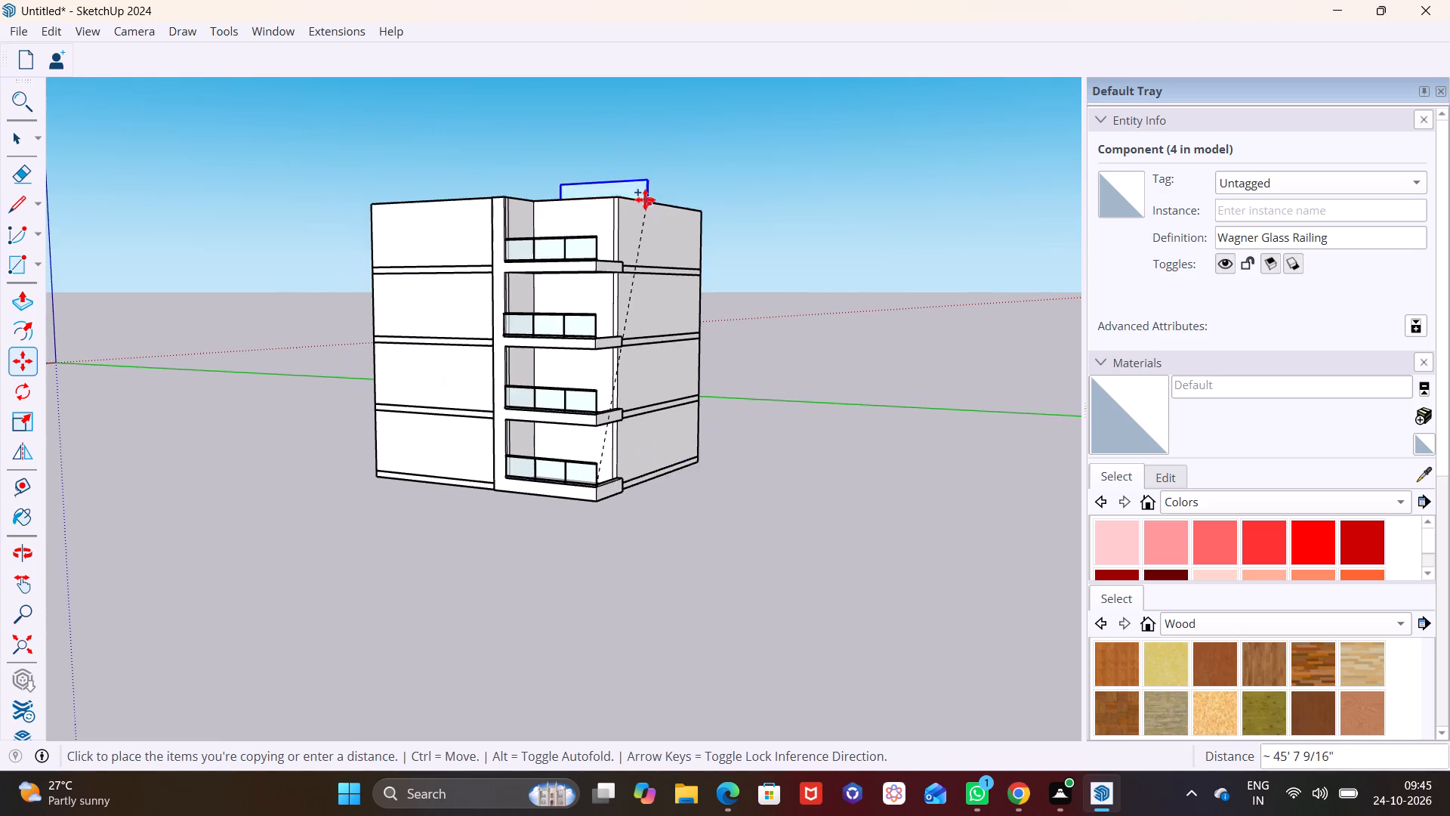
pyautogui.keyDown('shift'); pyautogui.moveTo(638, 204); pyautogui.dragTo(493, 584, button='middle'); pyautogui.keyUp('shift')
pyautogui.keyDown('shift'); pyautogui.moveTo(622, 594); pyautogui.dragTo(696, 307, button='middle'); pyautogui.keyUp('shift')
pyautogui.scroll(-3, 646, 554)
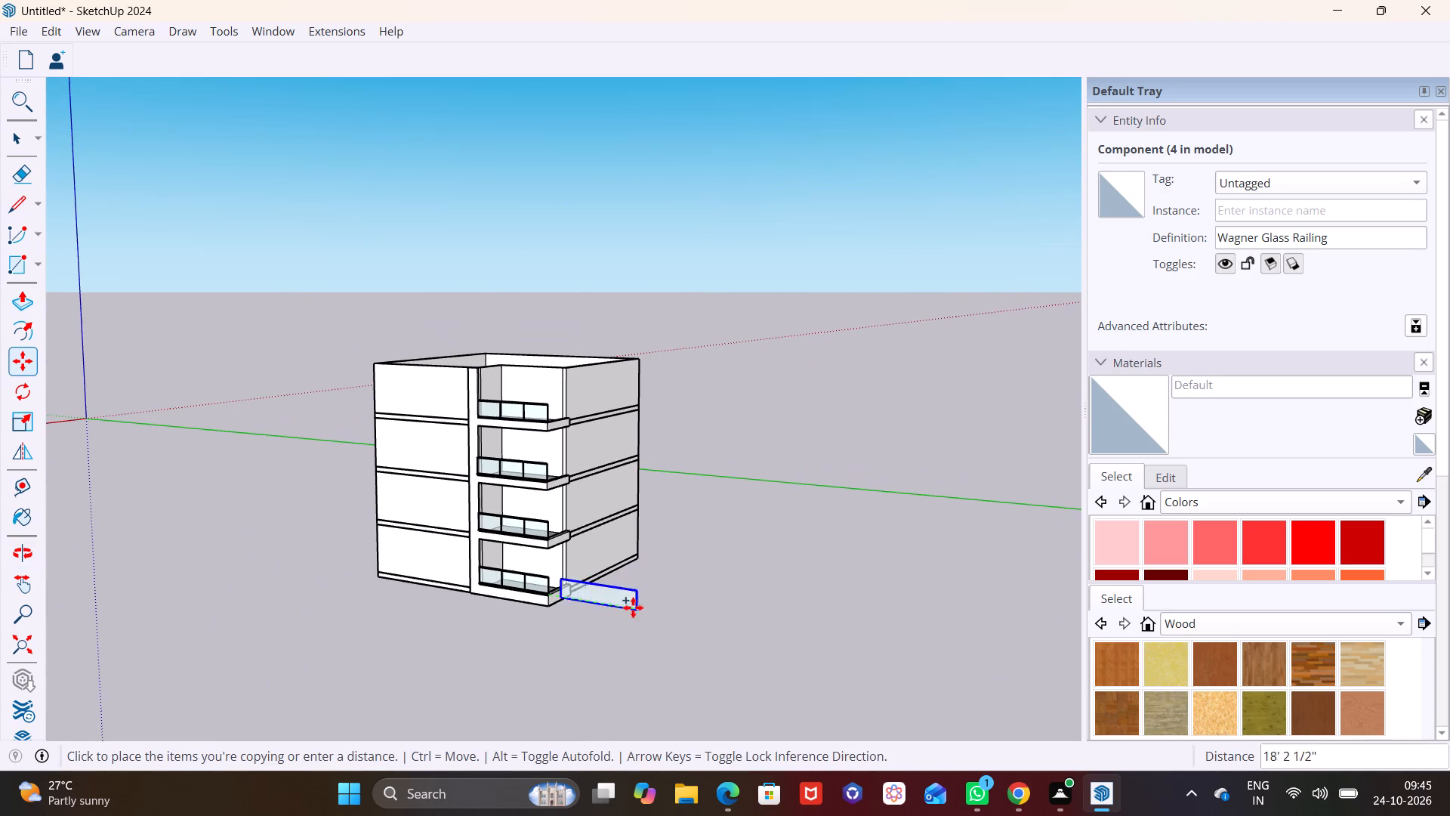
pyautogui.click(407, 662)
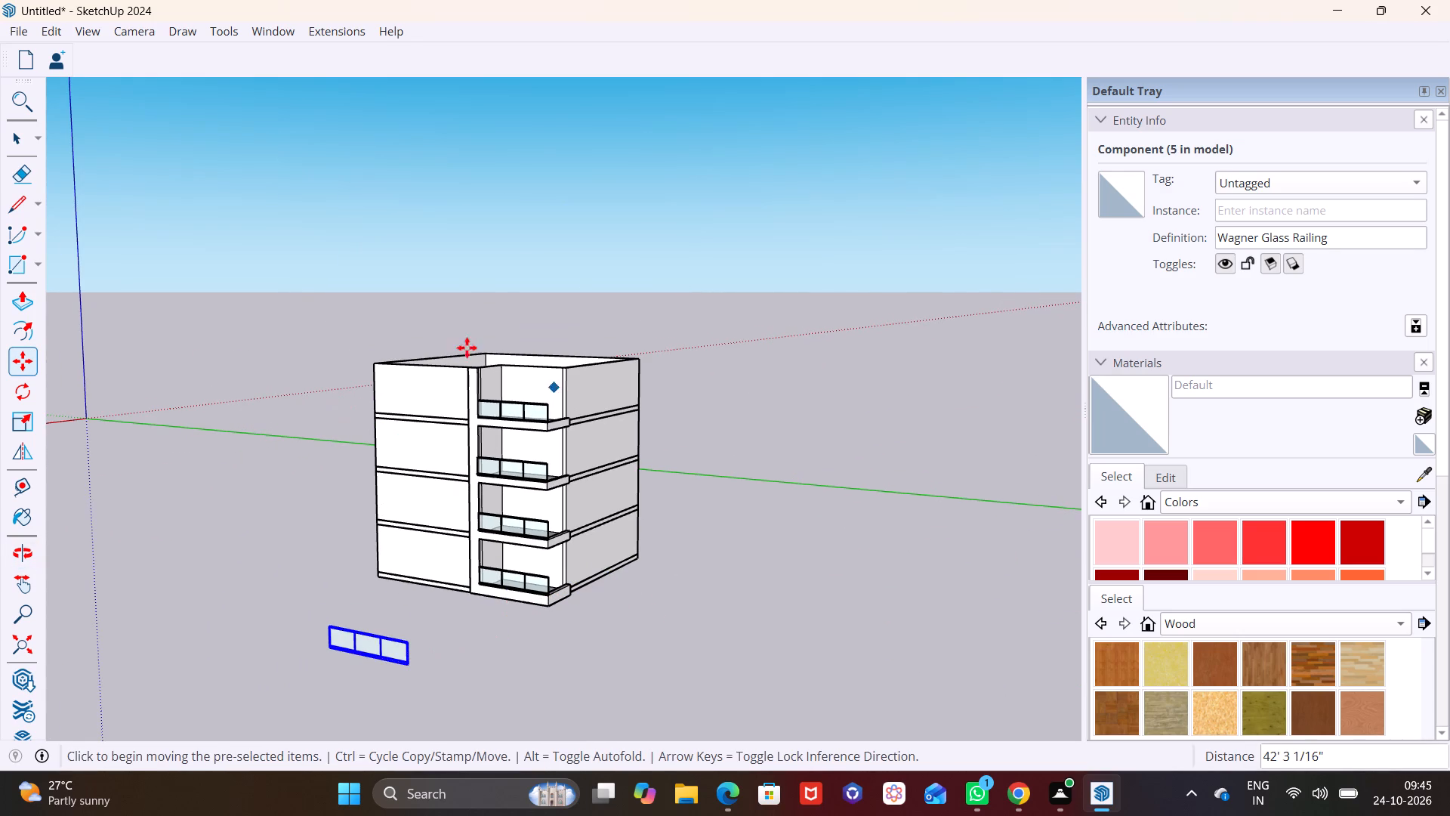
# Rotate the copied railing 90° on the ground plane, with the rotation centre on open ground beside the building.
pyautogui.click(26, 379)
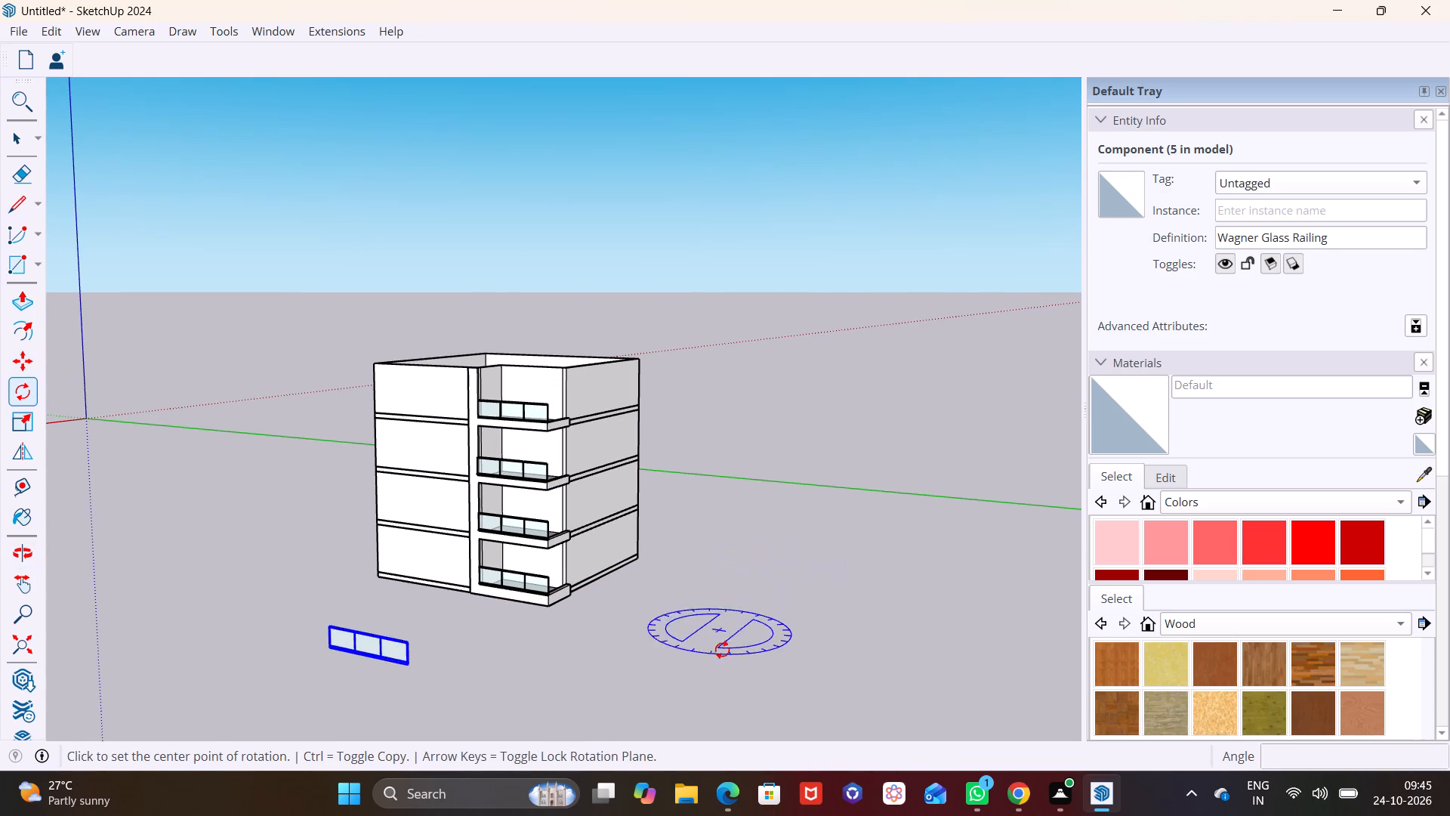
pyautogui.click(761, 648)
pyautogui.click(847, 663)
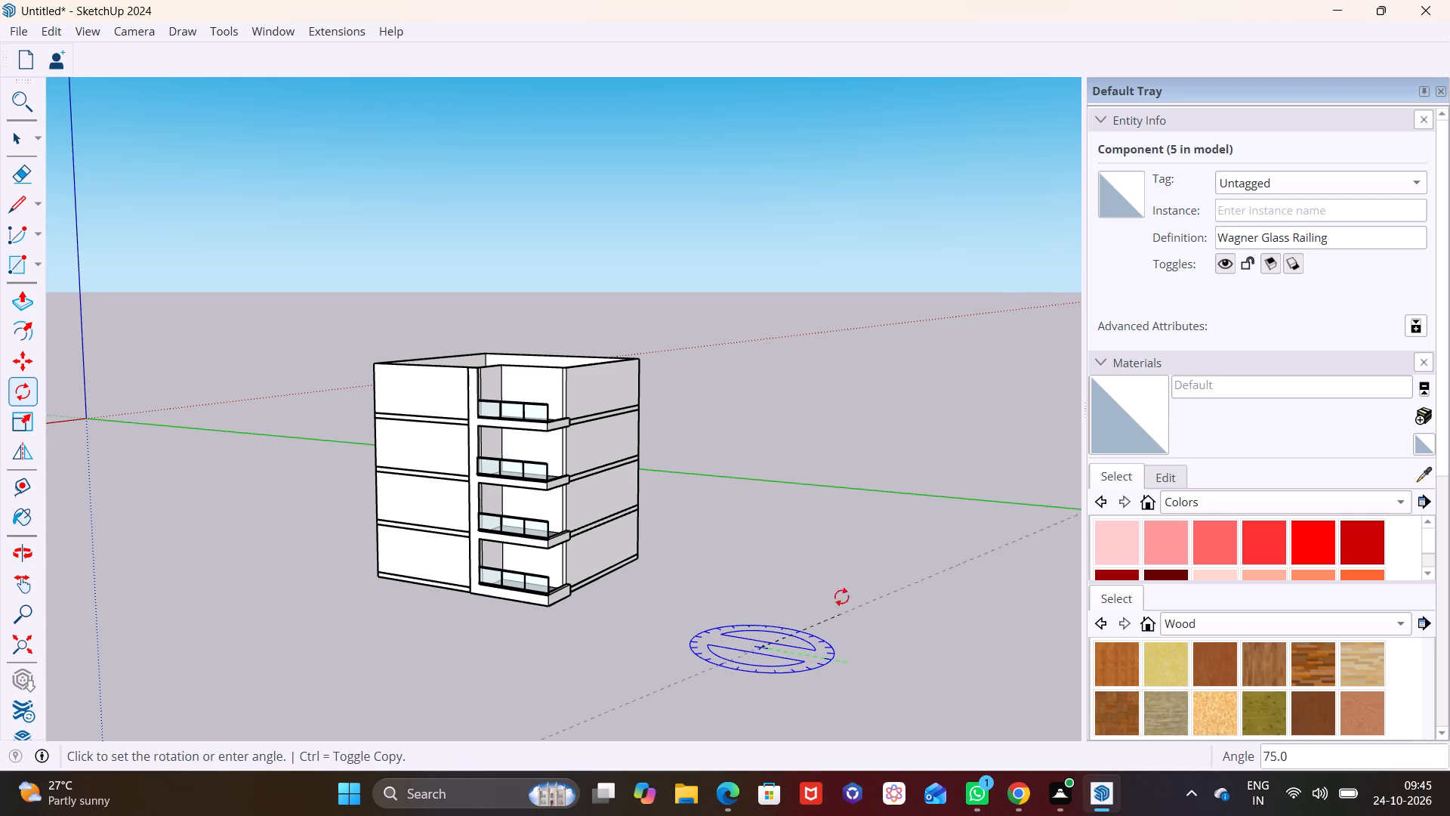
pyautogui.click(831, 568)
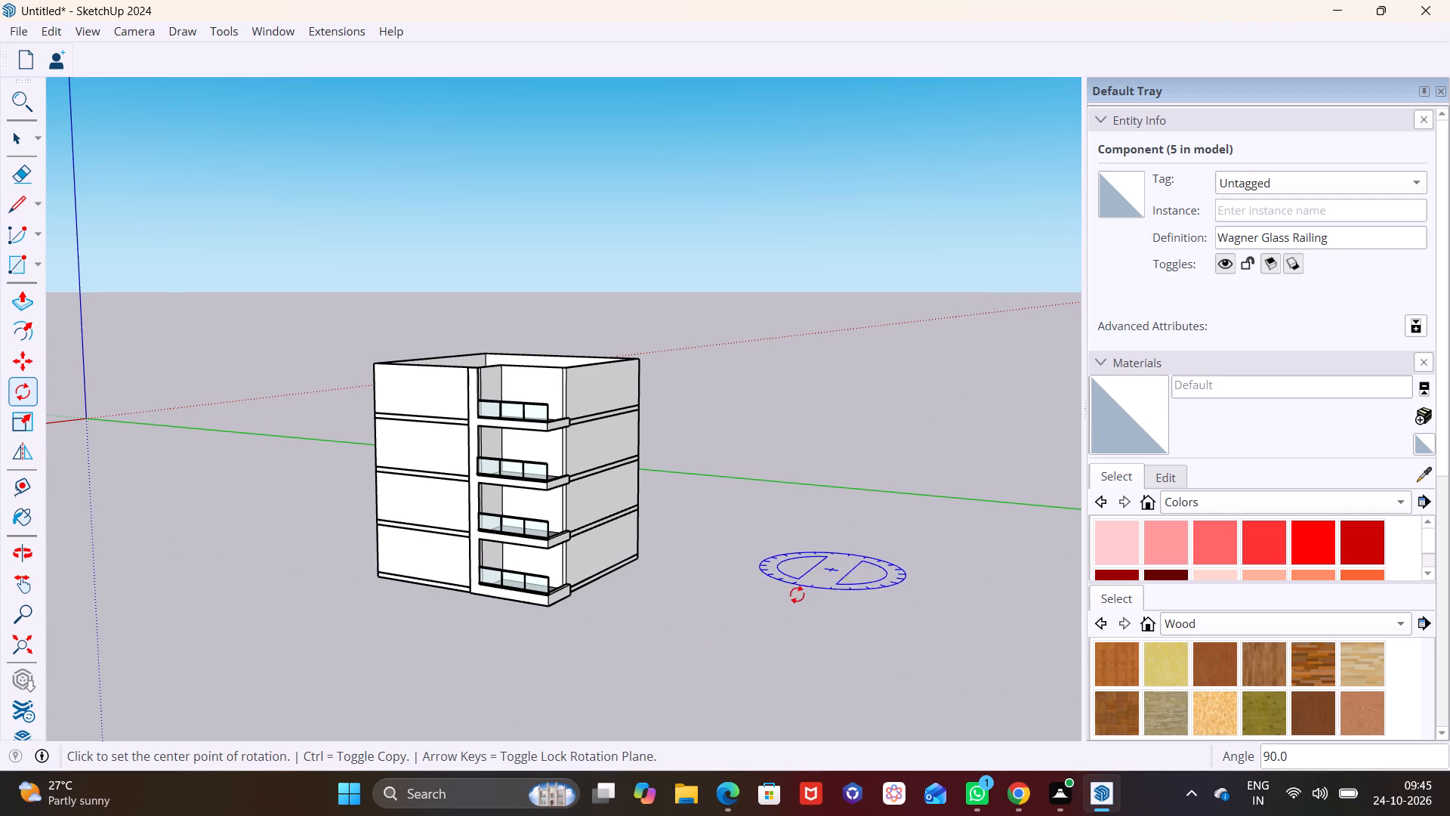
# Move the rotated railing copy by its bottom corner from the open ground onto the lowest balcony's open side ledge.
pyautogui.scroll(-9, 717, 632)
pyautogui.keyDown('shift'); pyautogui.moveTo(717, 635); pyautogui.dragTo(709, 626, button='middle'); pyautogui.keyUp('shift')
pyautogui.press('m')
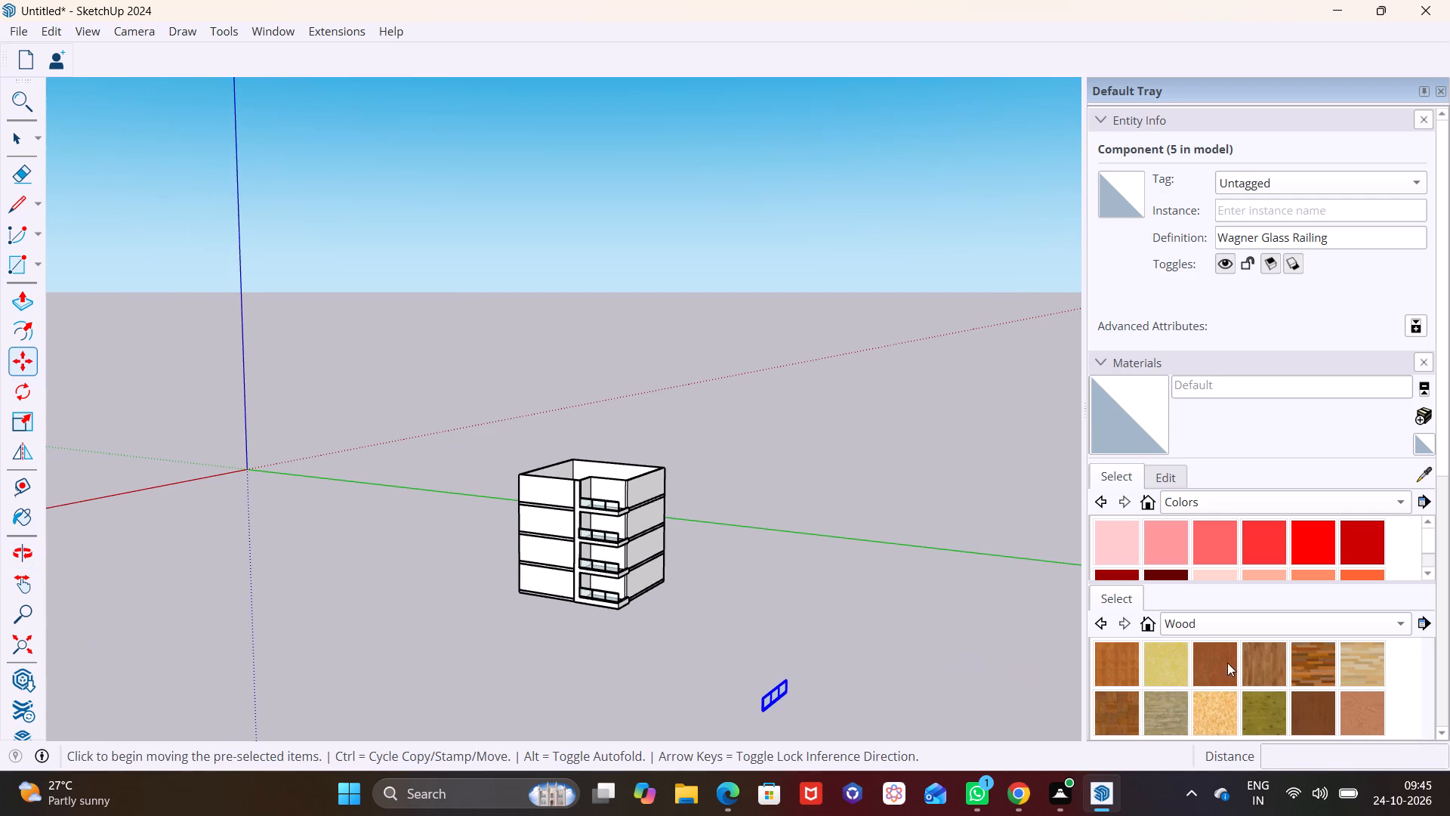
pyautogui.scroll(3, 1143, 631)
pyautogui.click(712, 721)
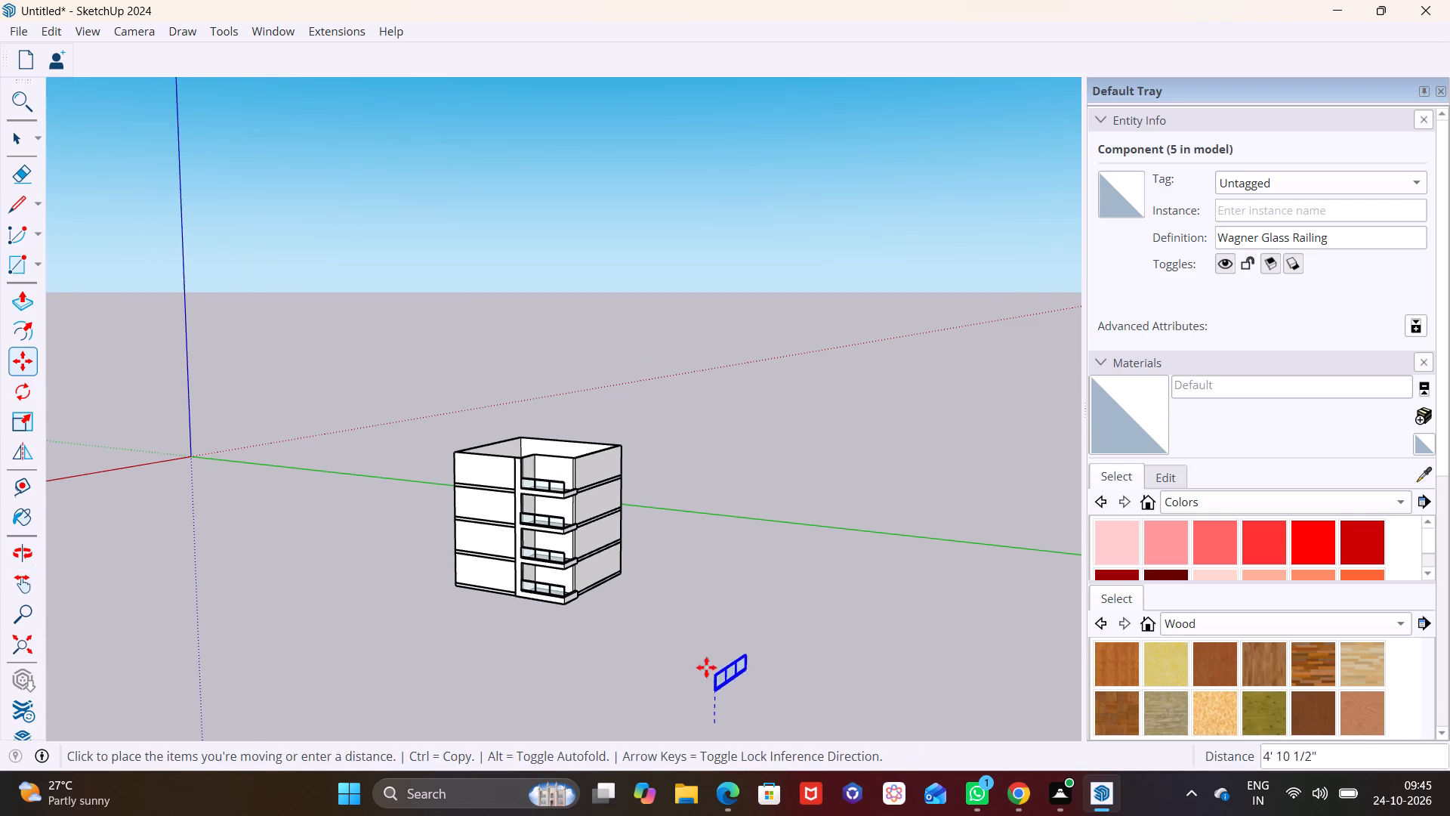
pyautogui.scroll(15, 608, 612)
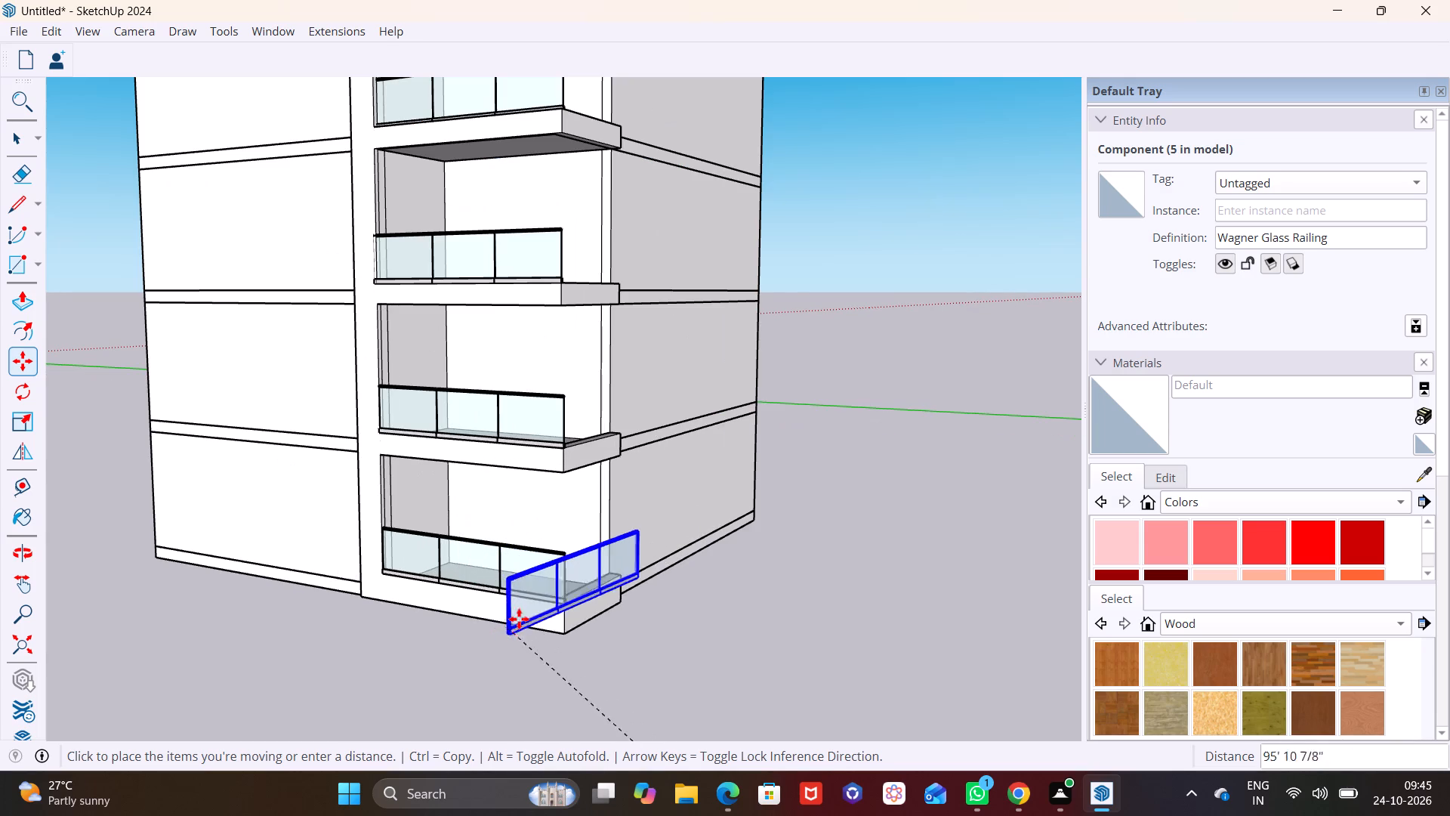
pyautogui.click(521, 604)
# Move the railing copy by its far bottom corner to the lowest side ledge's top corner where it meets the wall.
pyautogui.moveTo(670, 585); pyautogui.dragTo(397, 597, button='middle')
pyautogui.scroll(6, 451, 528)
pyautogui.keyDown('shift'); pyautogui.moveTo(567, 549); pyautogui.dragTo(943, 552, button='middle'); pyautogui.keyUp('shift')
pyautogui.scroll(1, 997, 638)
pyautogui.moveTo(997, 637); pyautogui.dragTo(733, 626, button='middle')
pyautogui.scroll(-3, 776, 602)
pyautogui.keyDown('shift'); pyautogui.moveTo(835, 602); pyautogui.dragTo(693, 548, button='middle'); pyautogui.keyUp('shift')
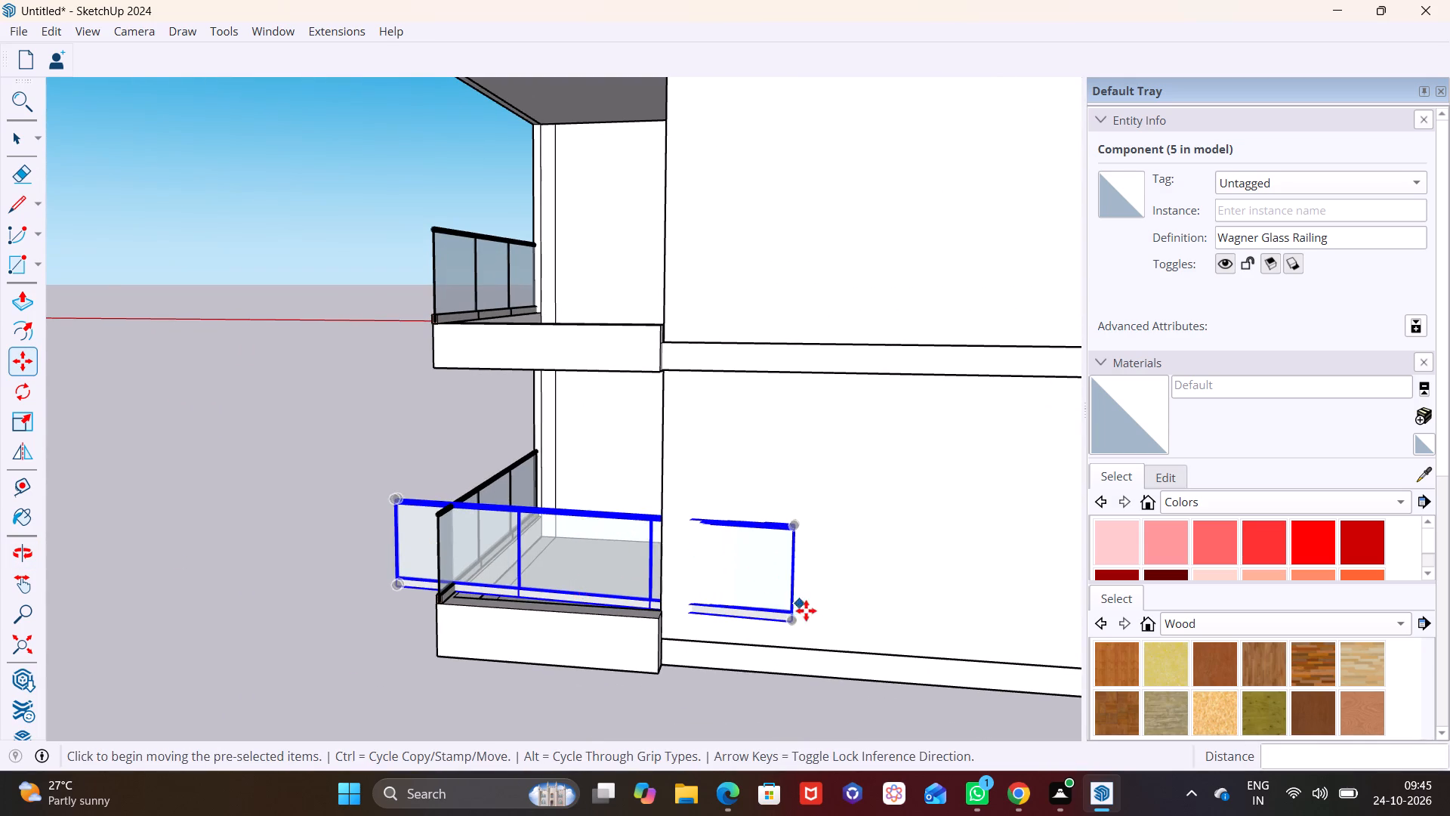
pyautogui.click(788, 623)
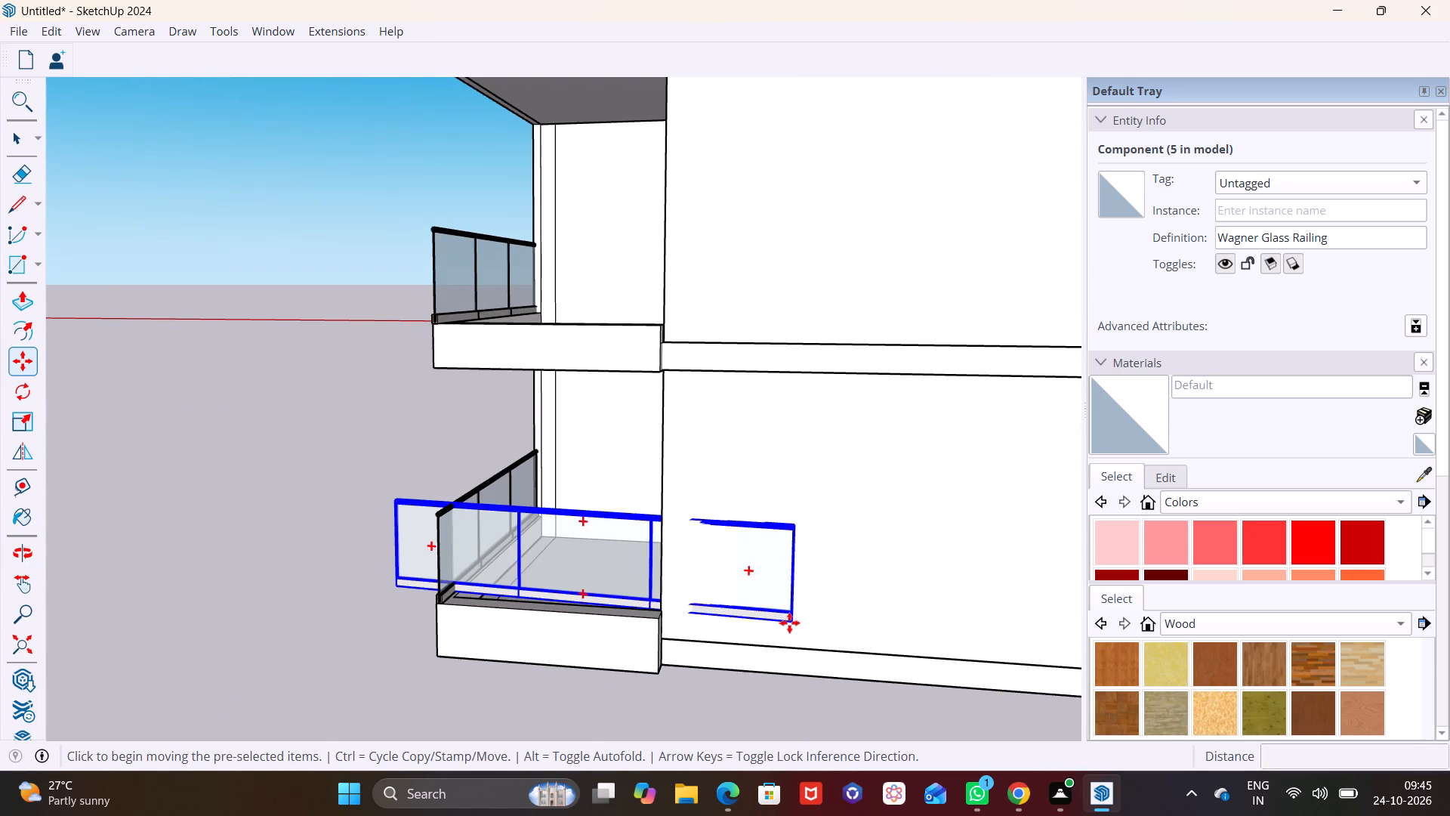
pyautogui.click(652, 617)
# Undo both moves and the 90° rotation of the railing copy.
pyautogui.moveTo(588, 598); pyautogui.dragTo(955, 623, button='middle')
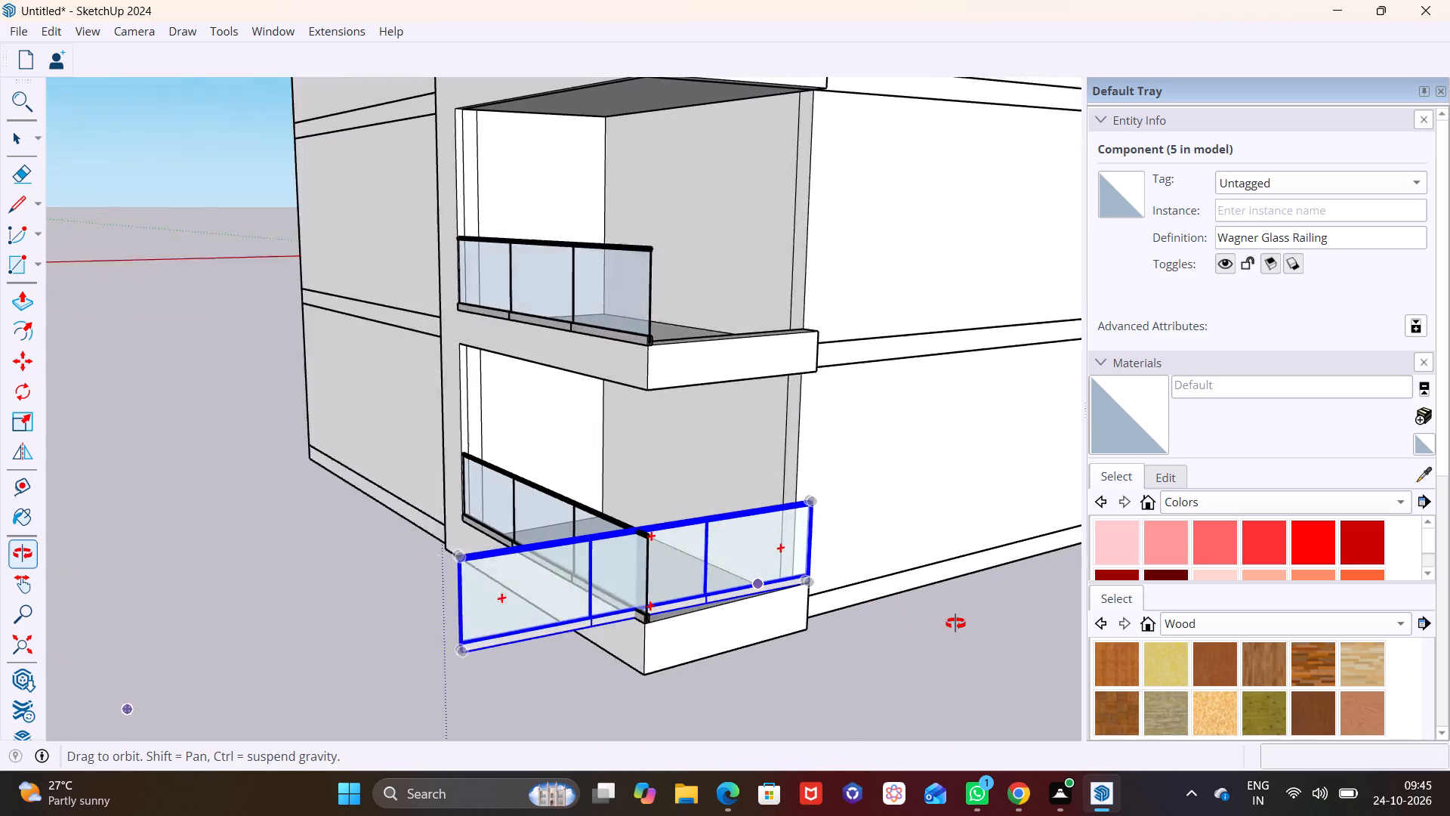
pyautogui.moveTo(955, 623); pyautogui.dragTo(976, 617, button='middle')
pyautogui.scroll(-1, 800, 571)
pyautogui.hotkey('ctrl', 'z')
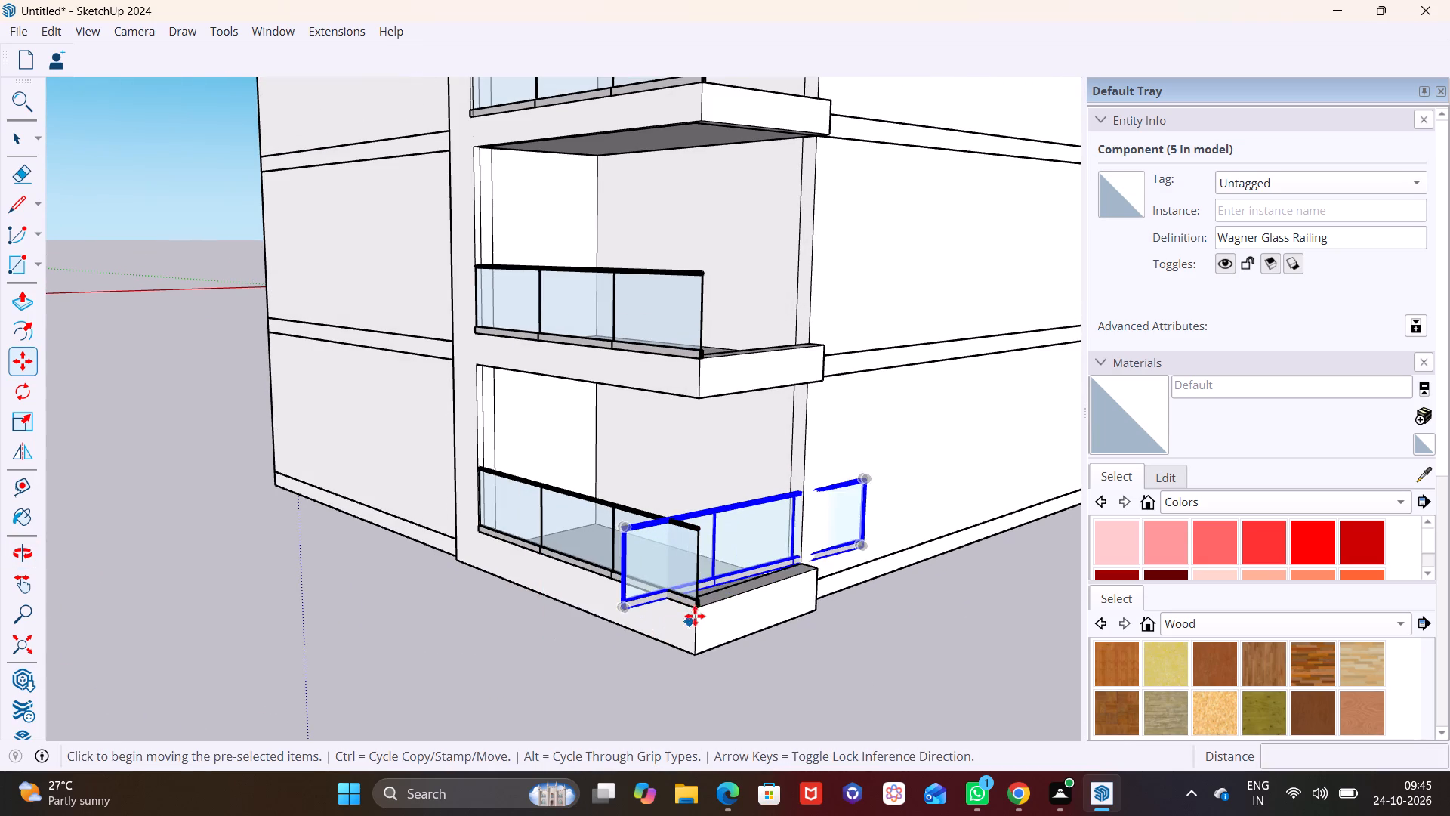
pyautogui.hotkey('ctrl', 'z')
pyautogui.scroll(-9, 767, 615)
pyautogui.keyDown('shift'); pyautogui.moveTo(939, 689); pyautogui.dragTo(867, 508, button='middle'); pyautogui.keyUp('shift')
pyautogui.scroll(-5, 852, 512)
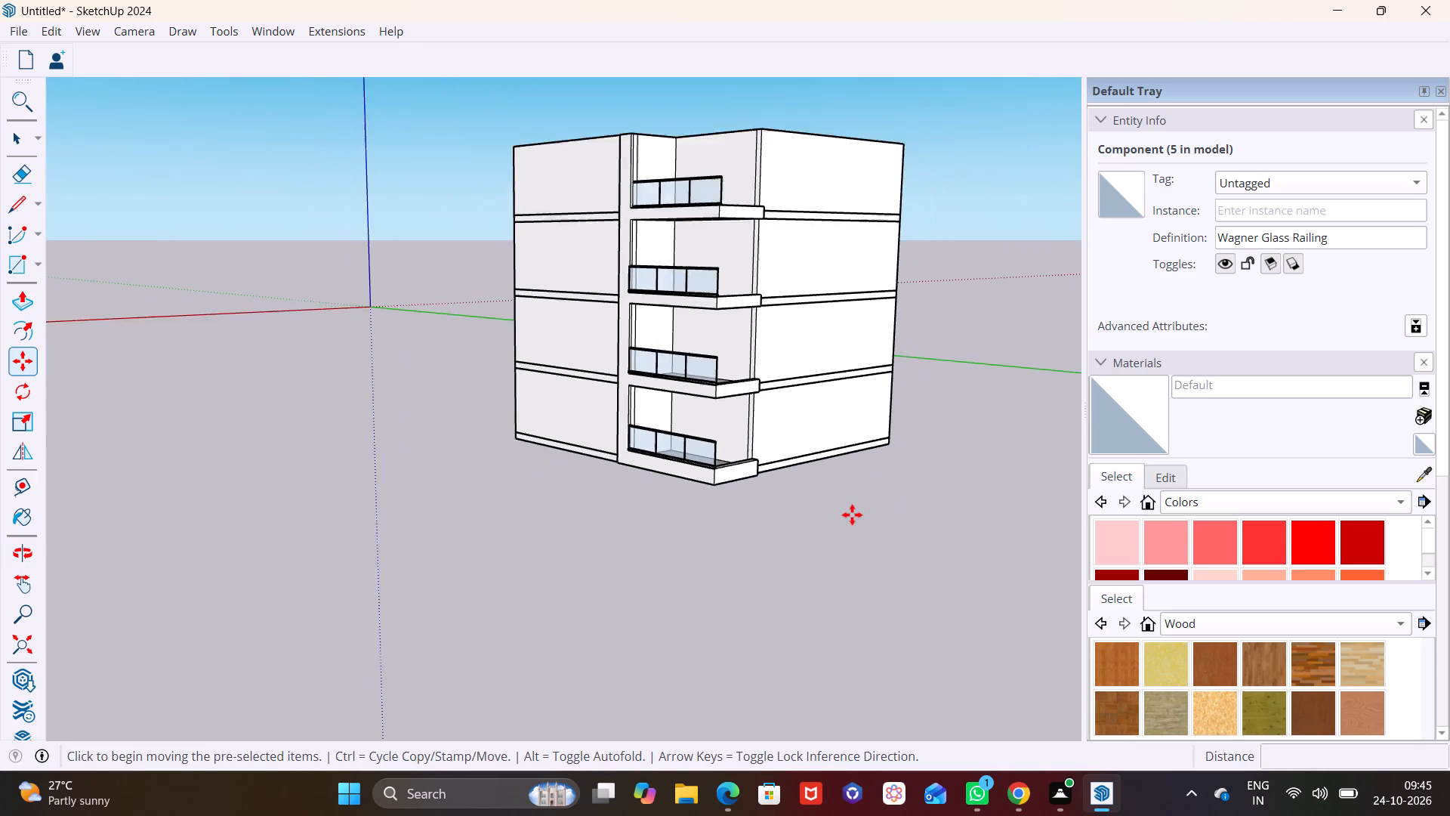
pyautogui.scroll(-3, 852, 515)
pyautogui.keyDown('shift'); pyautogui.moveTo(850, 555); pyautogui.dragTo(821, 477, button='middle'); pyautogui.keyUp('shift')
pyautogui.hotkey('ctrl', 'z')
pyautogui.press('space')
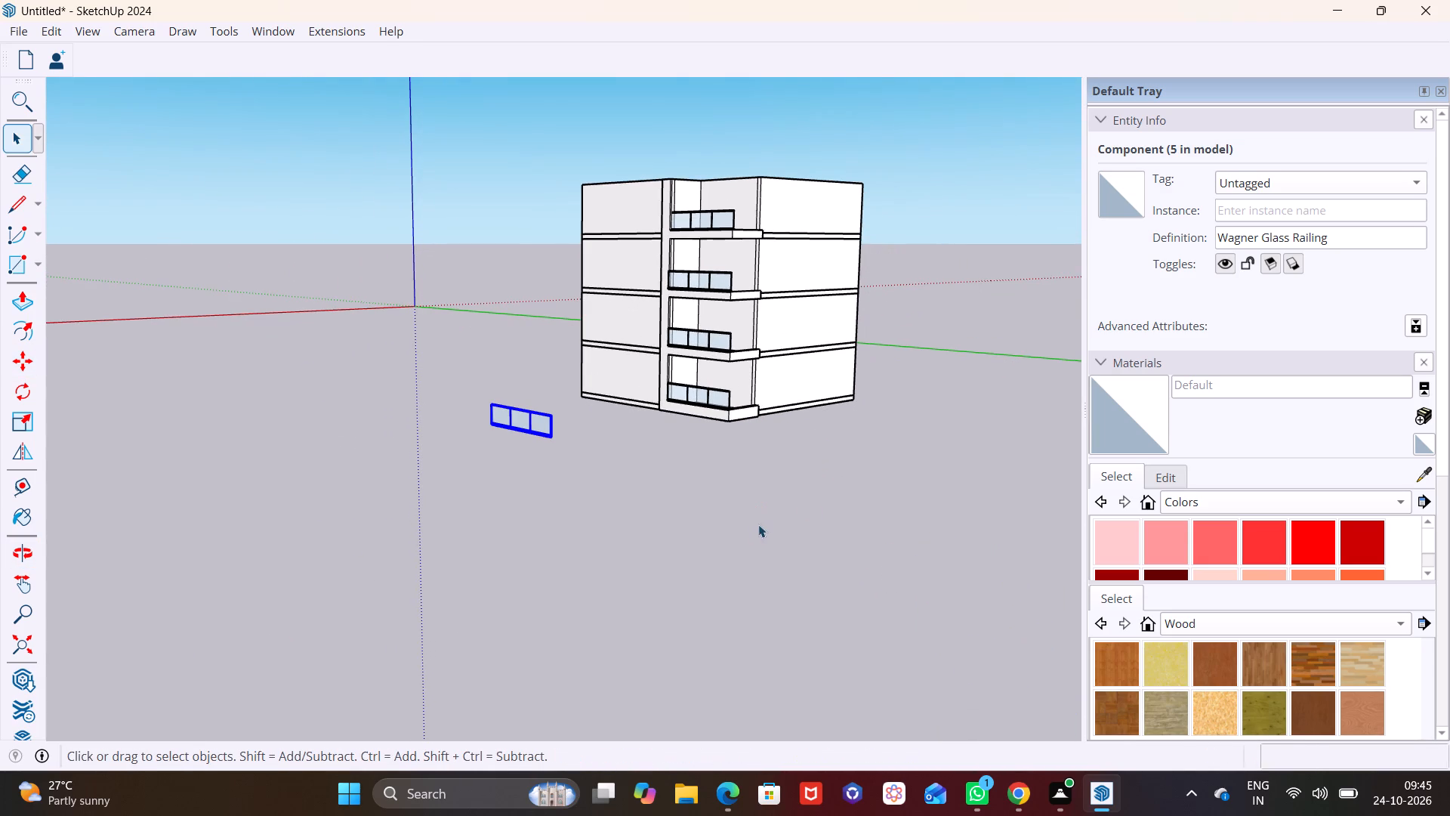
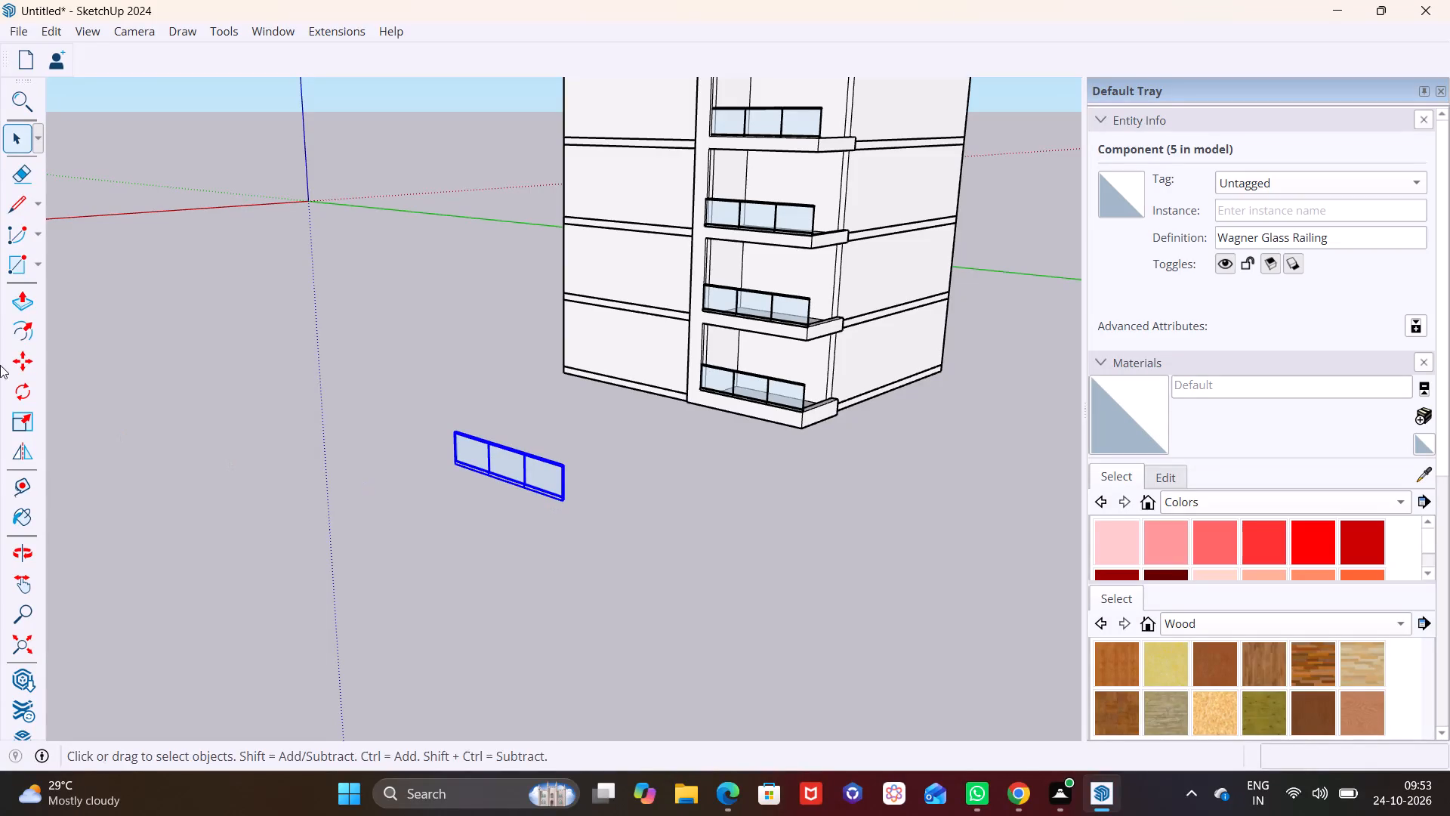
# Rotate the railing copy 90° on the ground plane, with the rotation centre on open ground beside the building.
pyautogui.click(27, 394)
pyautogui.click(631, 520)
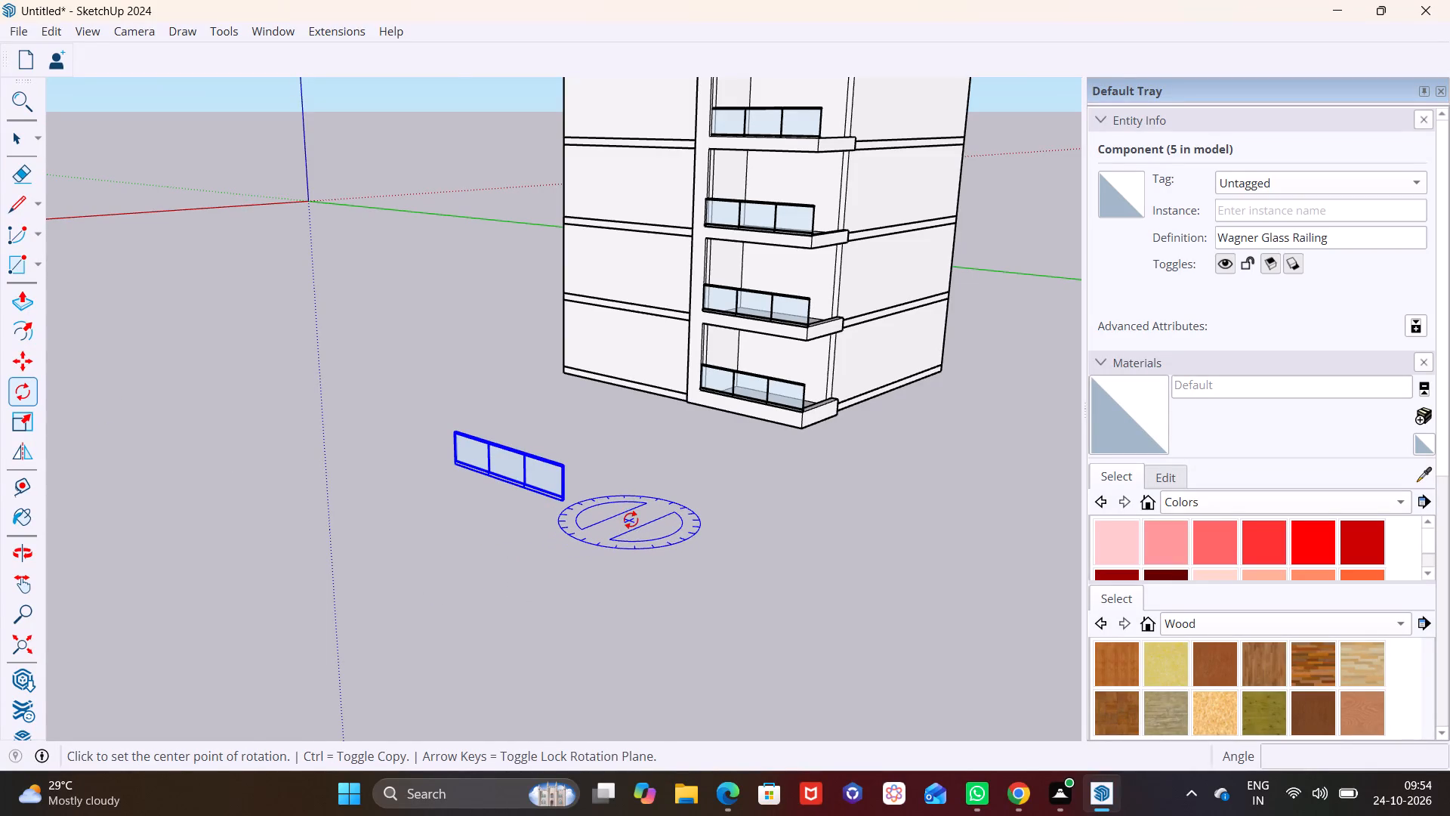
pyautogui.click(727, 550)
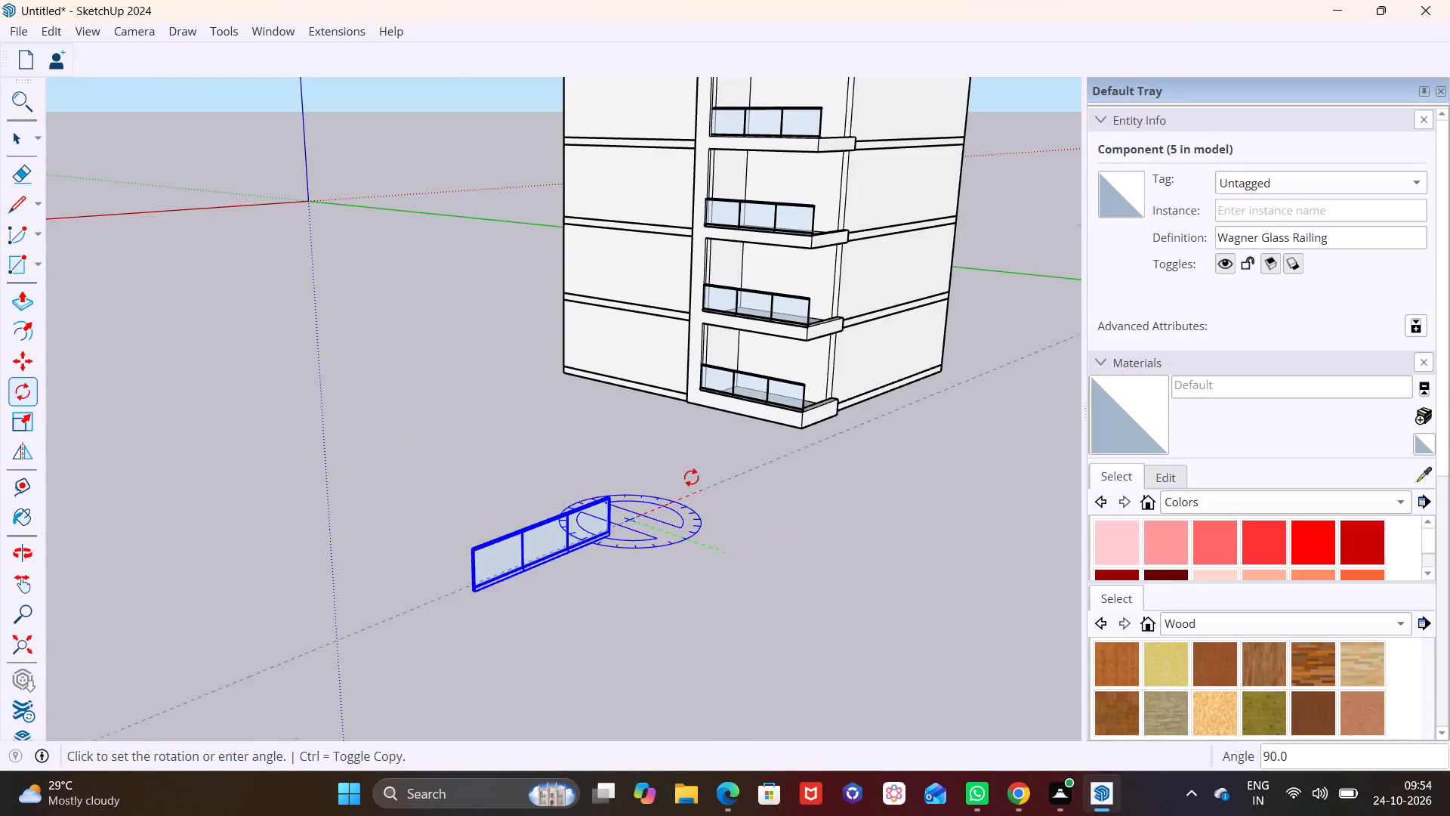
pyautogui.click(705, 481)
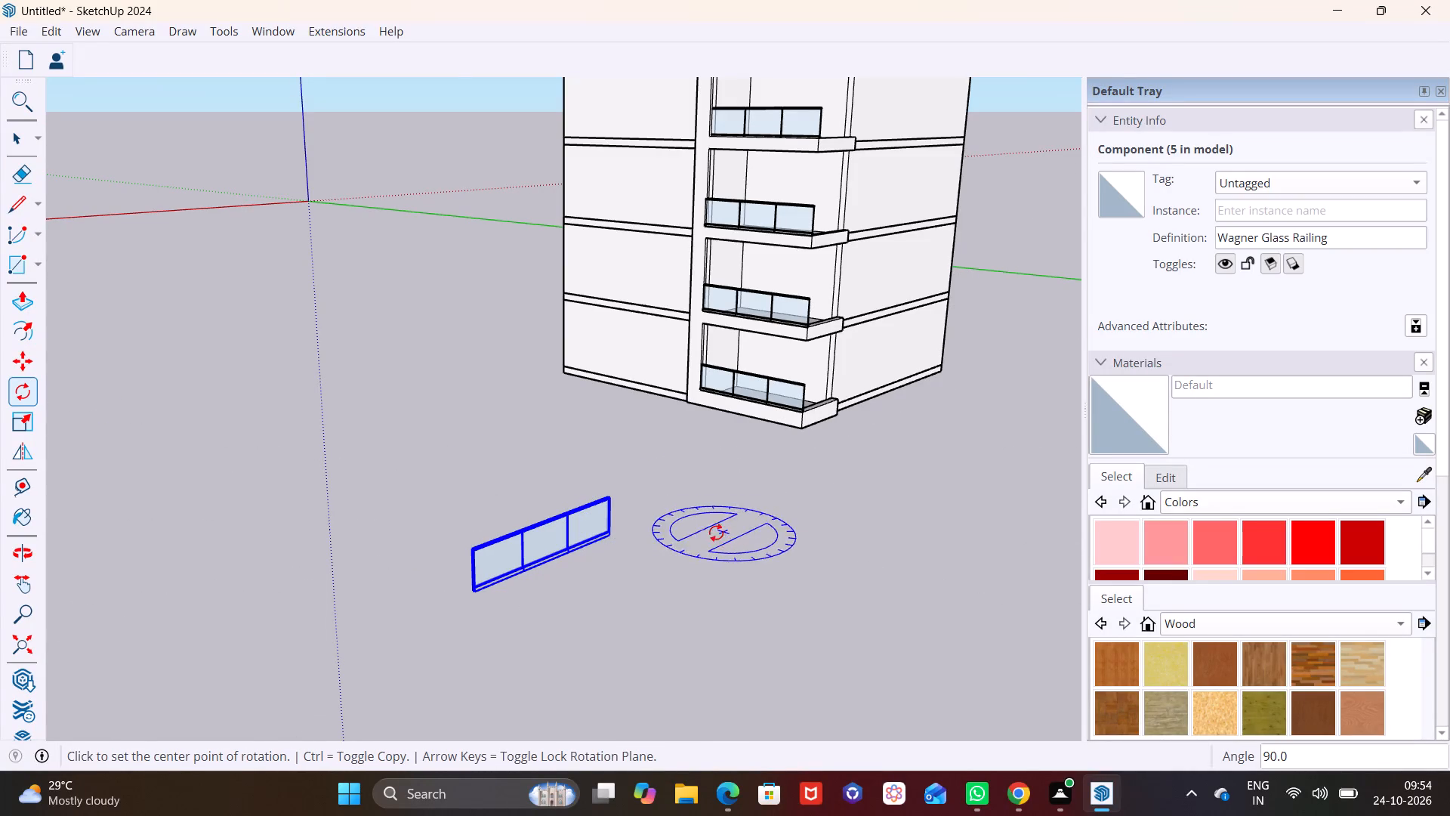
# Move the rotated railing copy by its near bottom corner from the open ground onto the lowest balcony's open side.
pyautogui.press('m')
pyautogui.moveTo(479, 589); pyautogui.dragTo(482, 581)
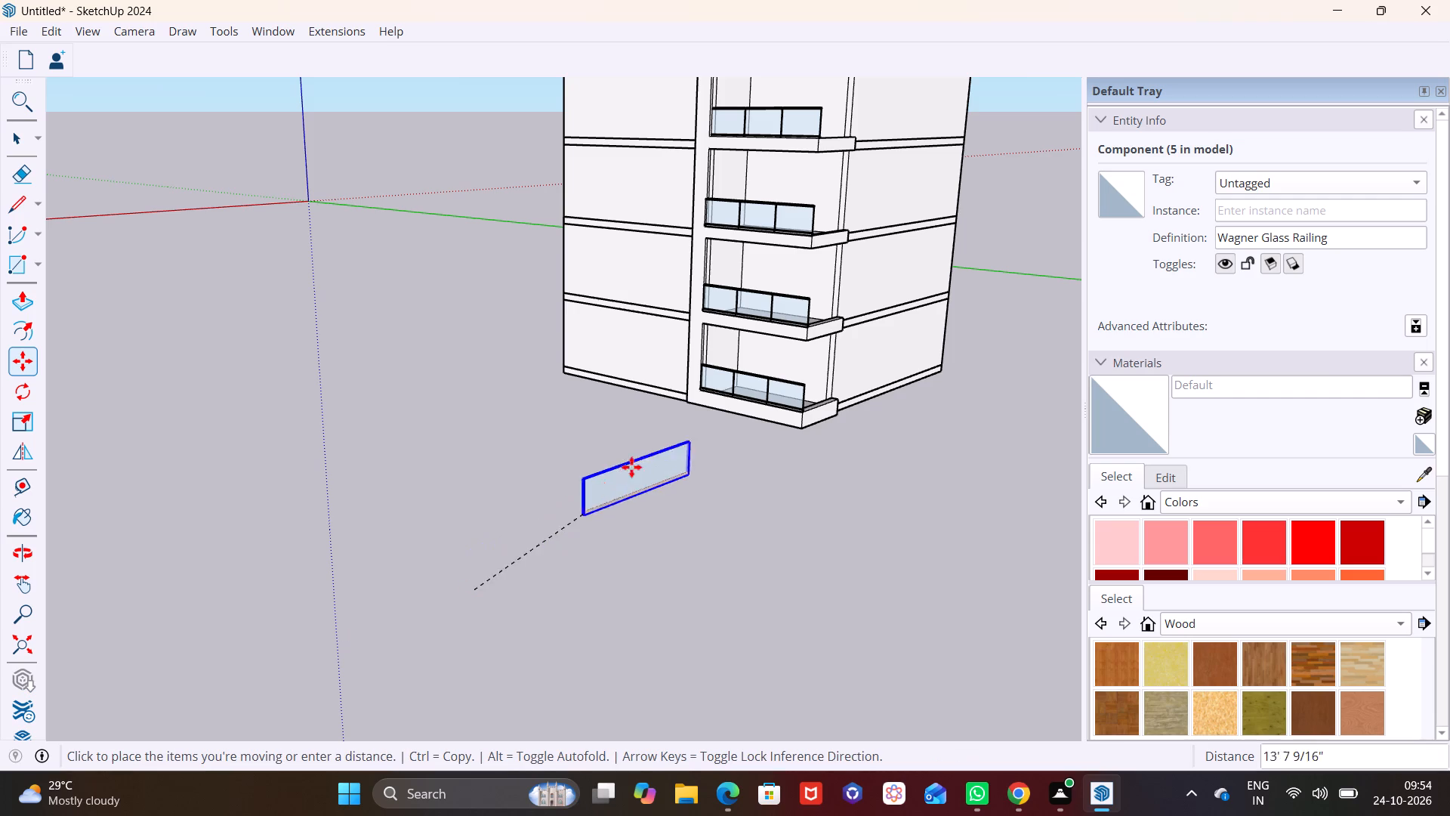
pyautogui.scroll(4, 659, 416)
pyautogui.keyDown('shift'); pyautogui.moveTo(782, 437); pyautogui.dragTo(427, 504, button='middle'); pyautogui.keyUp('shift')
pyautogui.keyDown('shift'); pyautogui.scroll(1, 427, 504); pyautogui.keyUp('shift')
pyautogui.scroll(1, 448, 487)
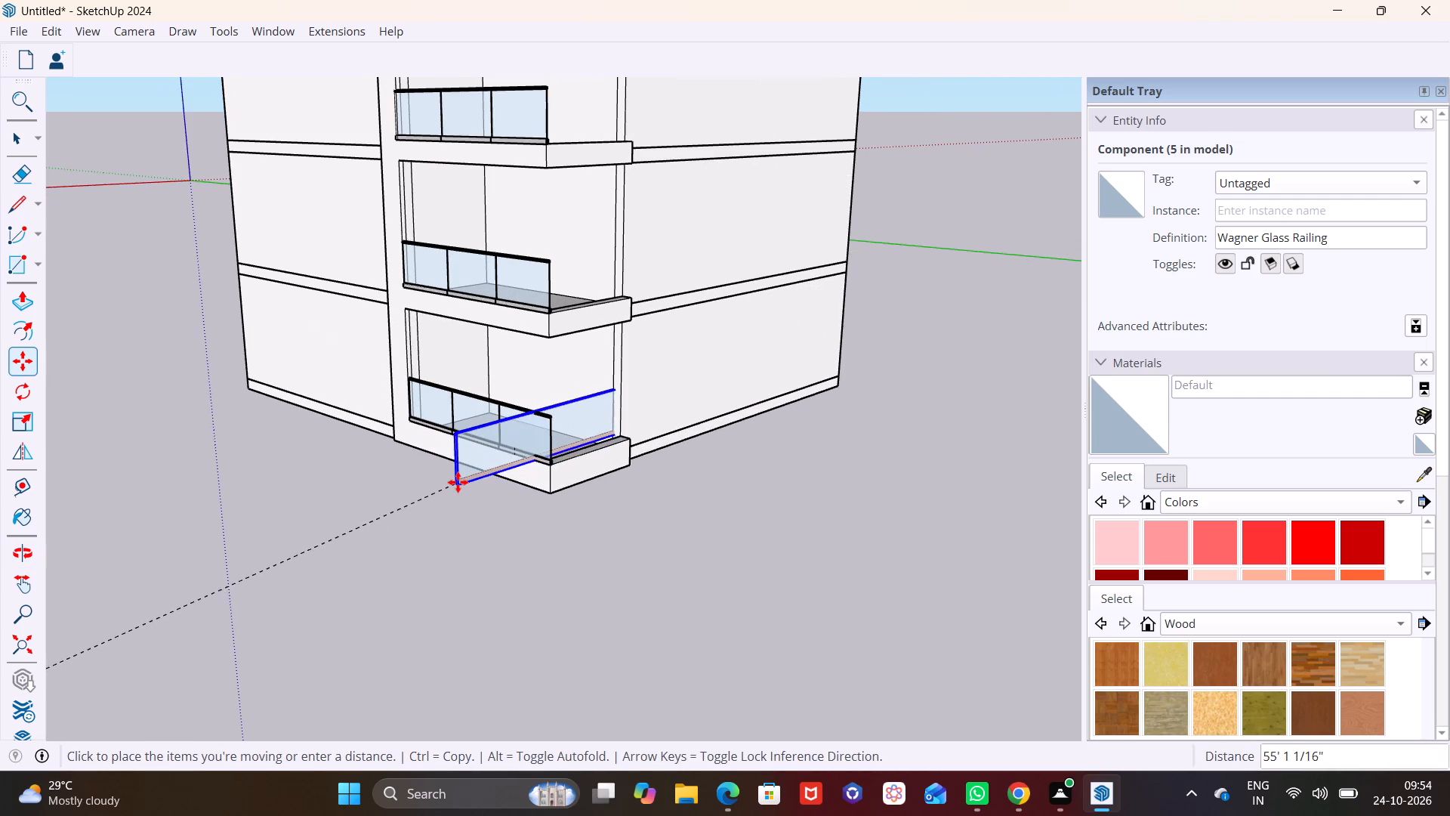
pyautogui.click(457, 481)
pyautogui.press('space')
pyautogui.click(624, 530)
# Move the railing copy by its far bottom corner about 1' 9 5/8" to the lowest side ledge's outer top corner near the wall.
pyautogui.scroll(9, 601, 506)
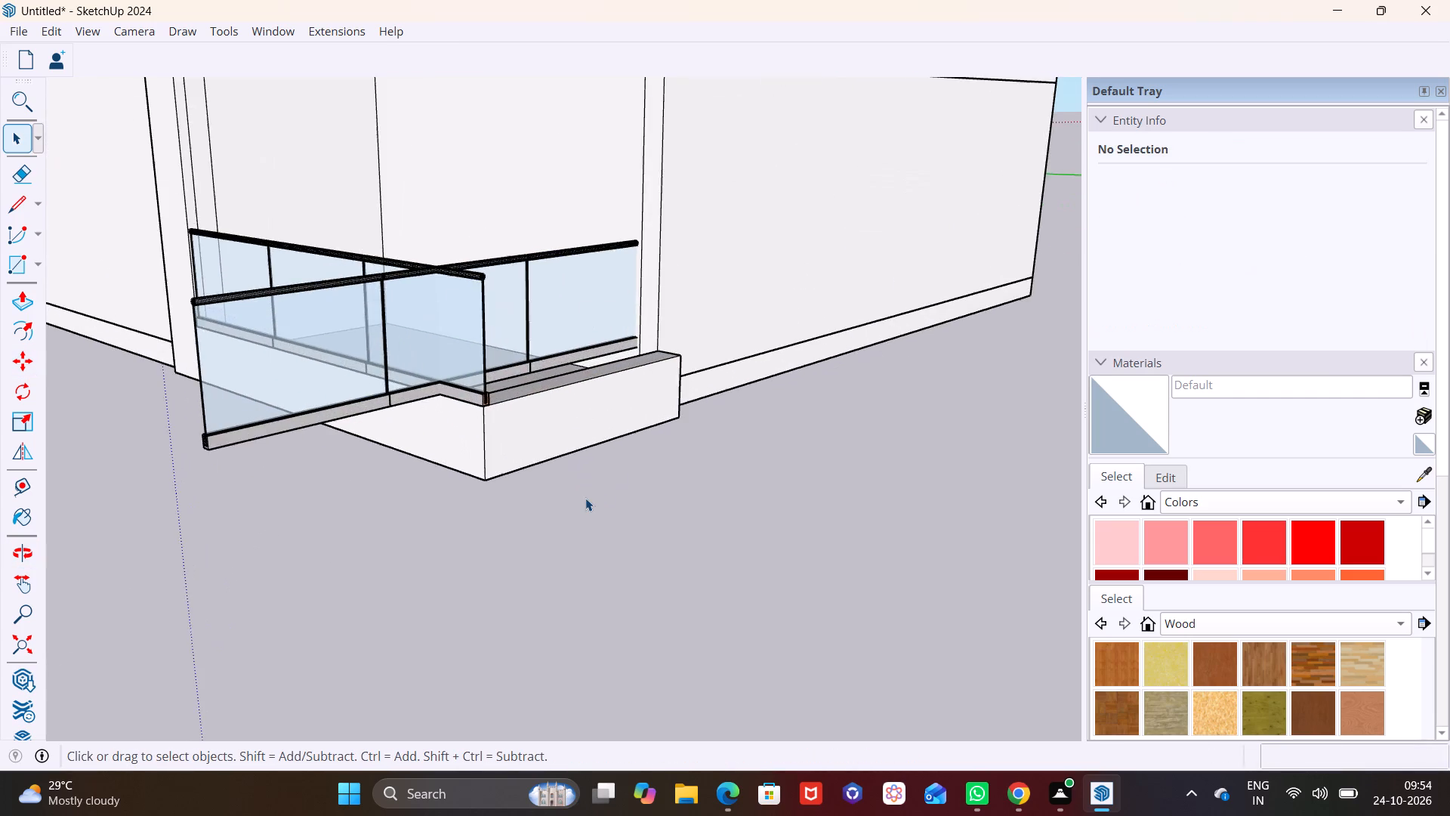
pyautogui.scroll(1, 585, 498)
pyautogui.moveTo(636, 444); pyautogui.dragTo(486, 660, button='middle')
pyautogui.scroll(-2, 557, 413)
pyautogui.moveTo(580, 410); pyautogui.dragTo(667, 420, button='middle')
pyautogui.scroll(3, 590, 428)
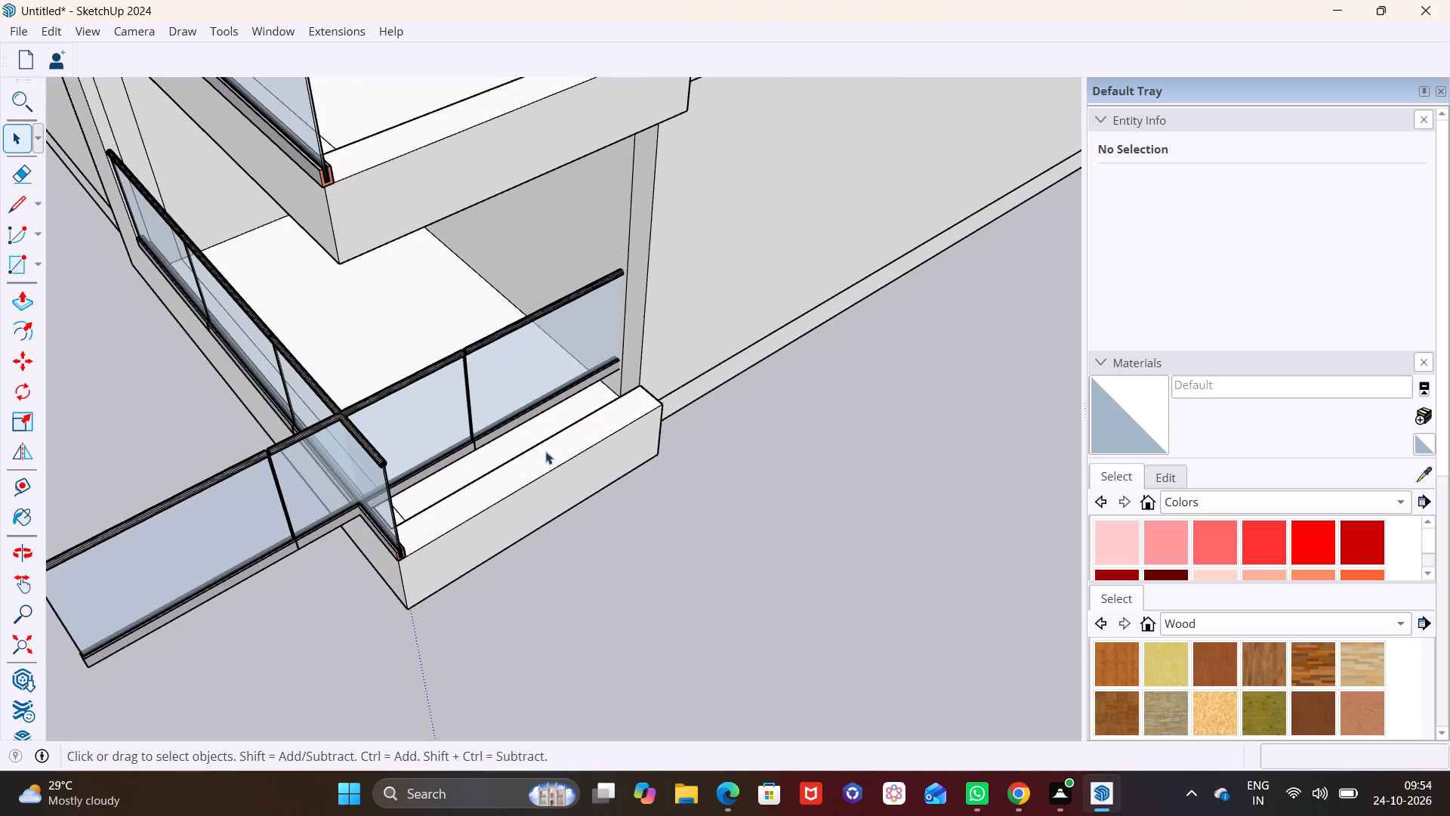
pyautogui.click(567, 390)
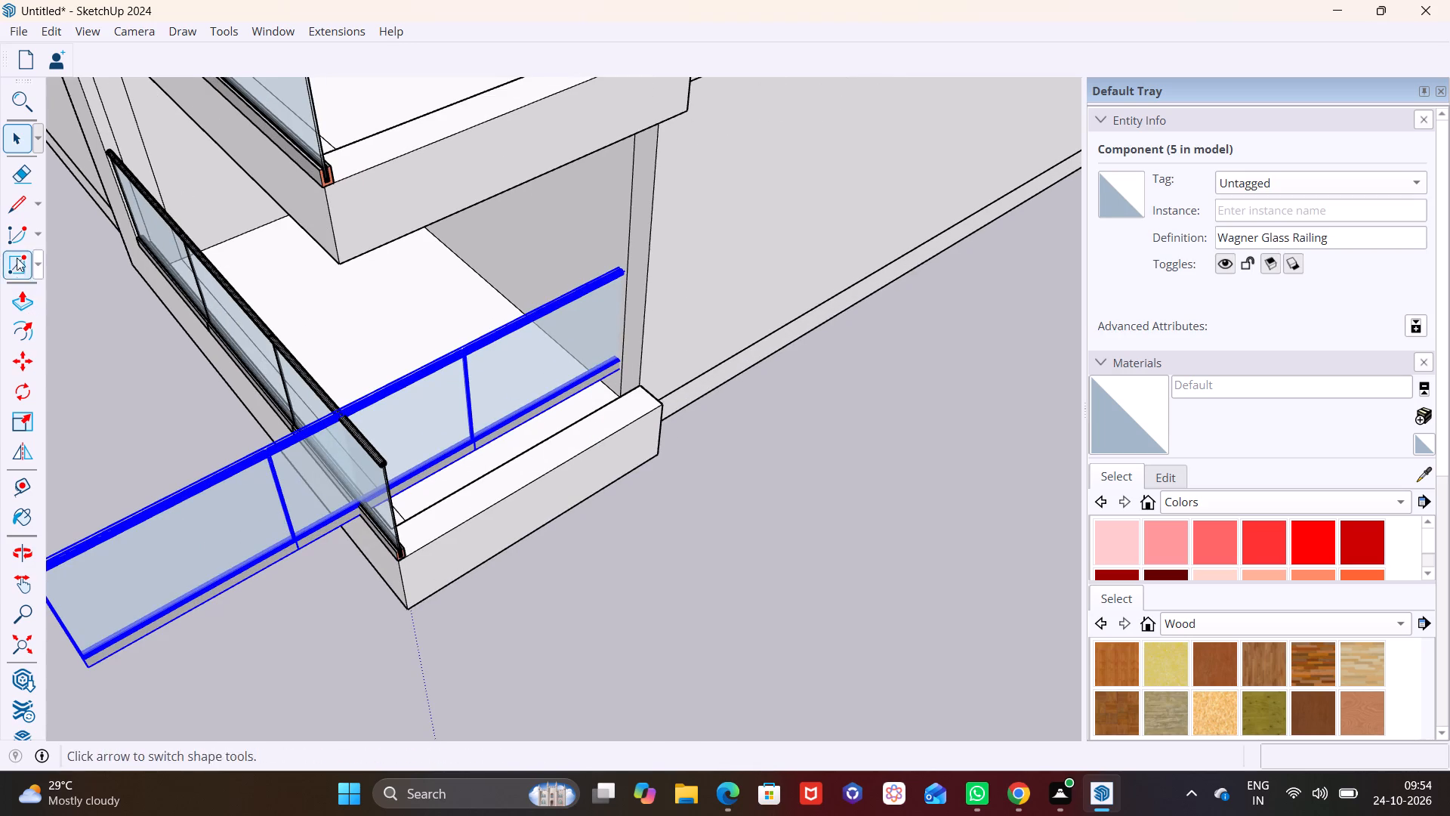
pyautogui.click(20, 360)
pyautogui.click(628, 372)
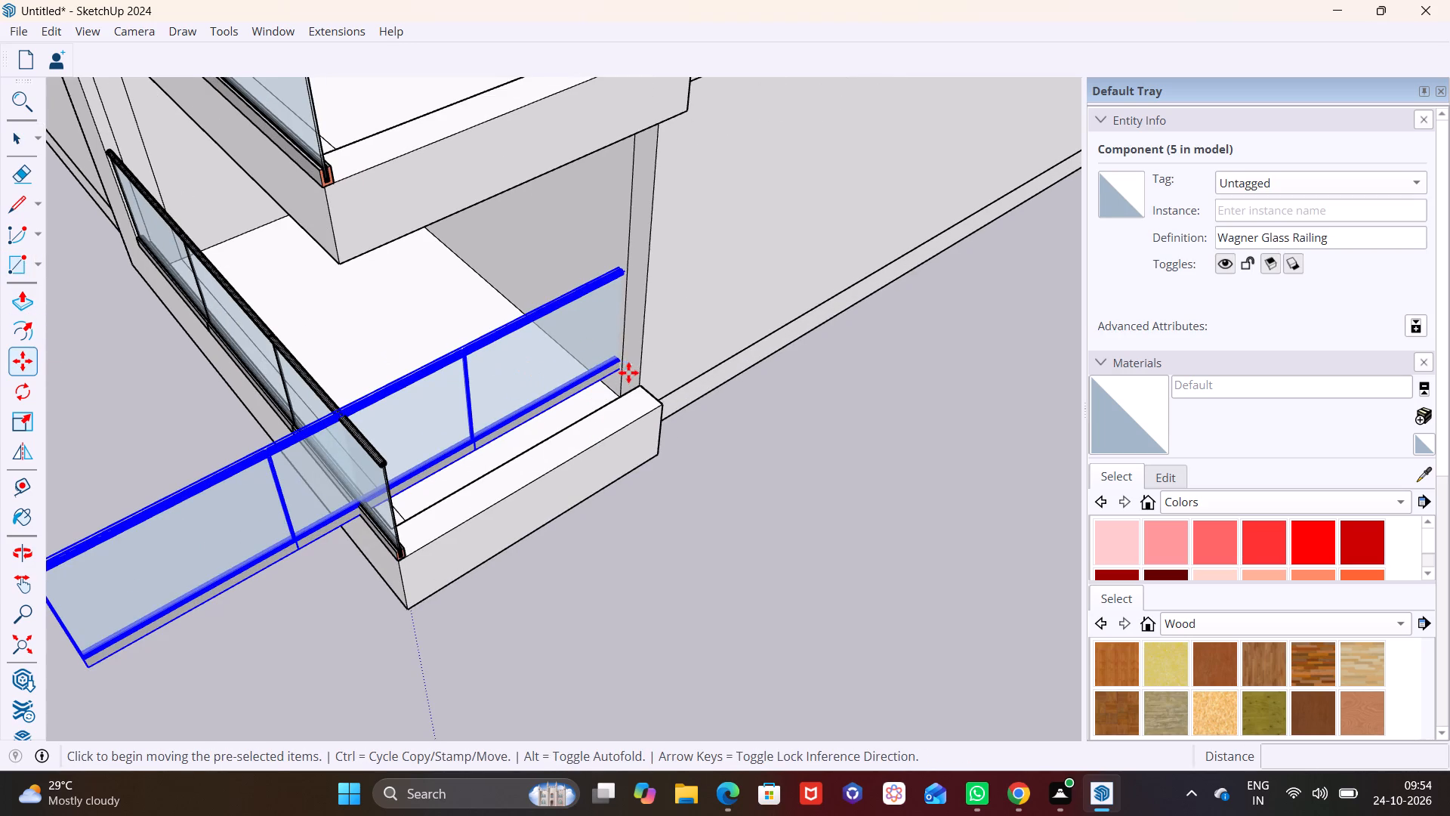
pyautogui.click(656, 413)
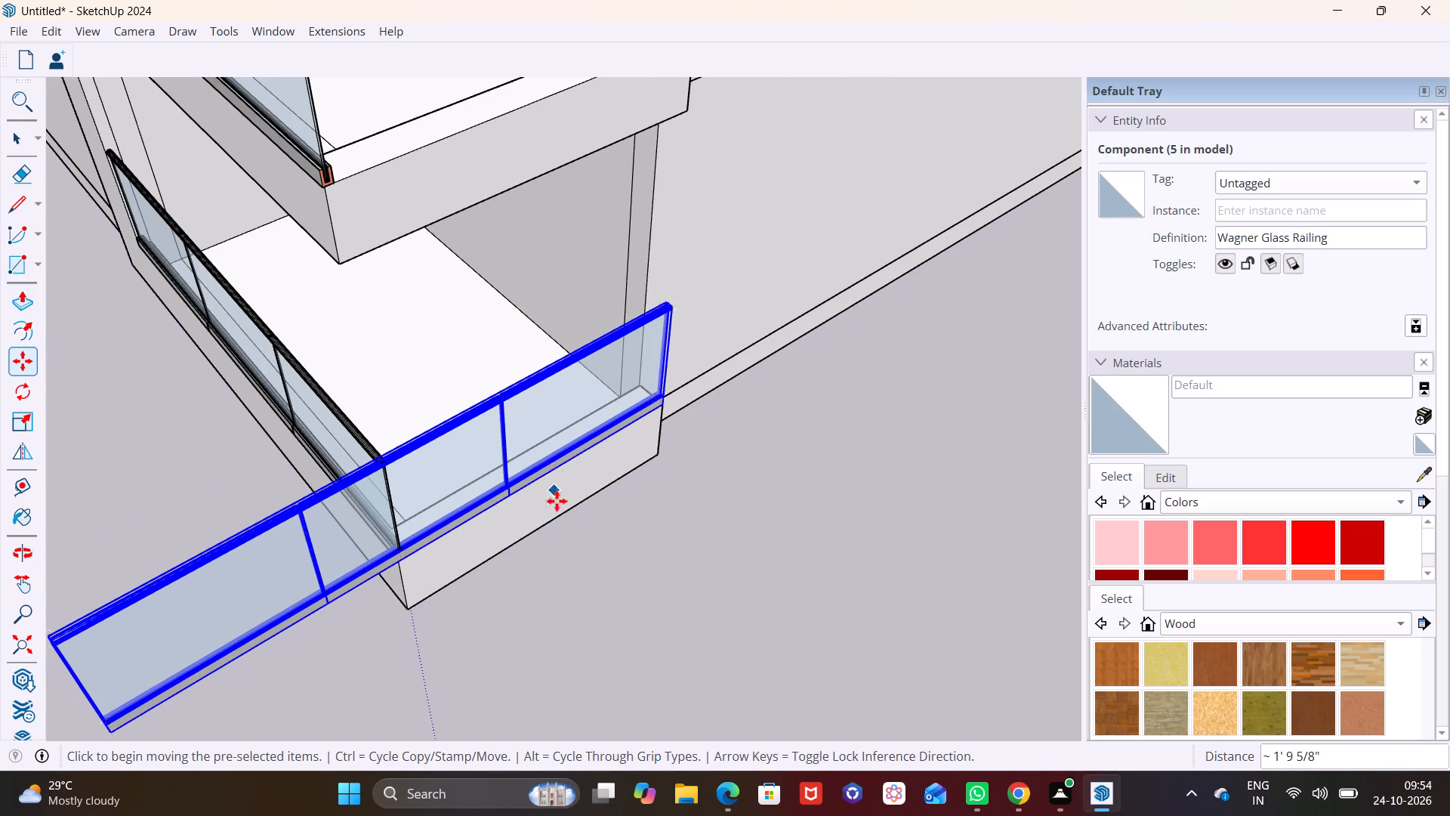
pyautogui.press('space')
pyautogui.click(557, 542)
# Scale the side railing's length along the green axis to about 0.54, ending it at the front railing's corner.
pyautogui.scroll(-3, 420, 451)
pyautogui.moveTo(430, 436); pyautogui.dragTo(588, 227, button='middle')
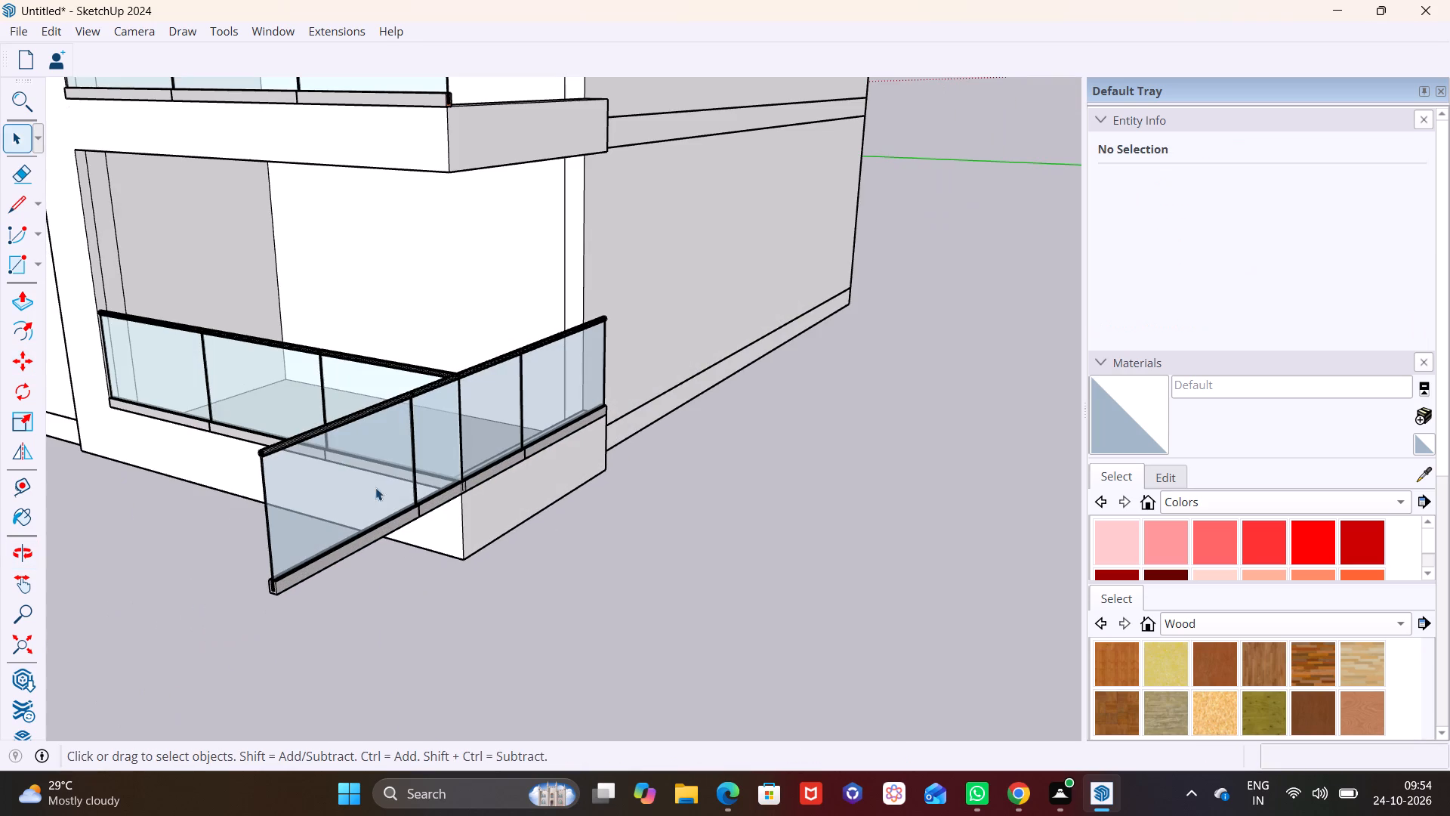
pyautogui.click(412, 396)
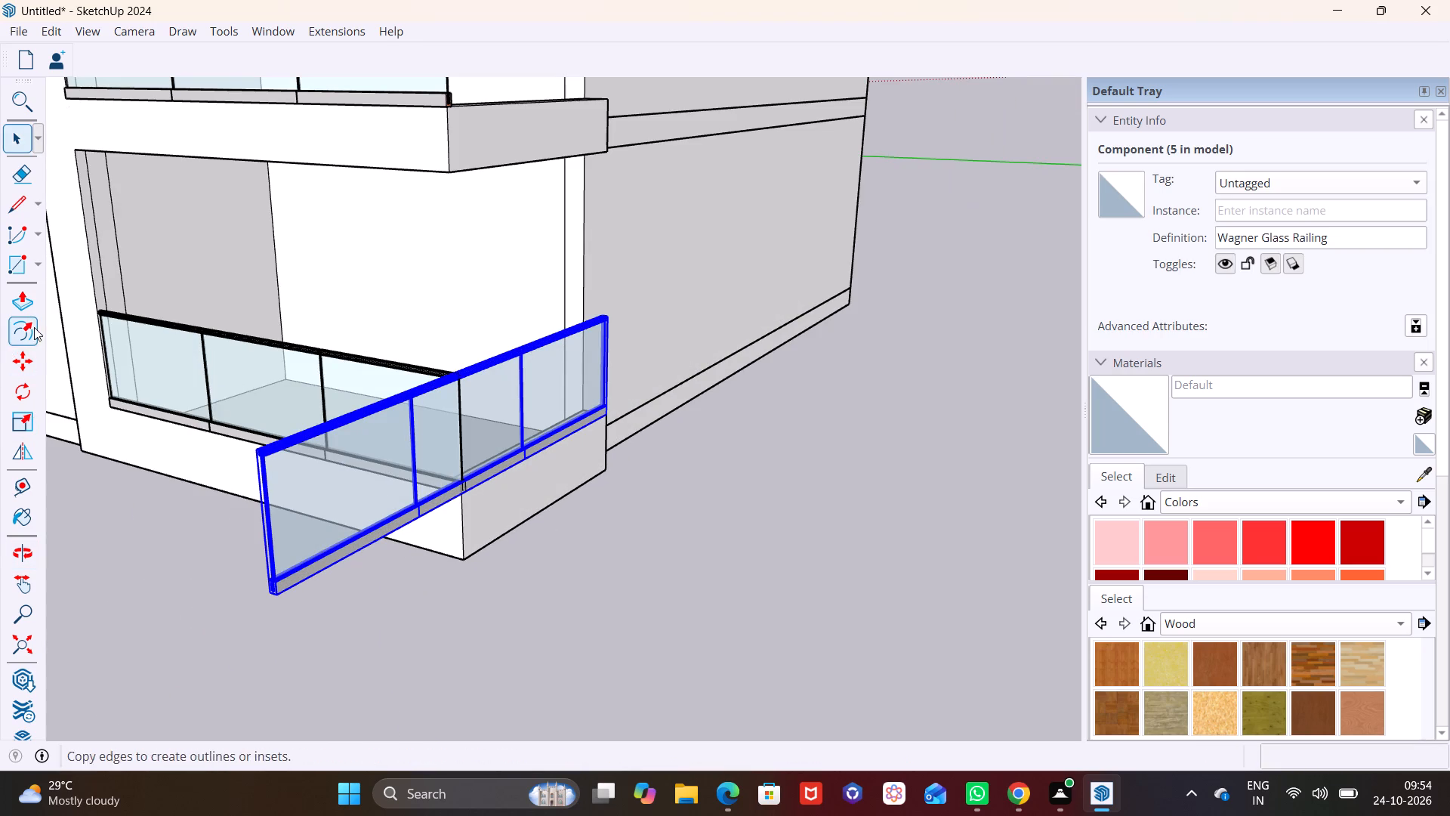
pyautogui.click(27, 417)
pyautogui.scroll(3, 247, 523)
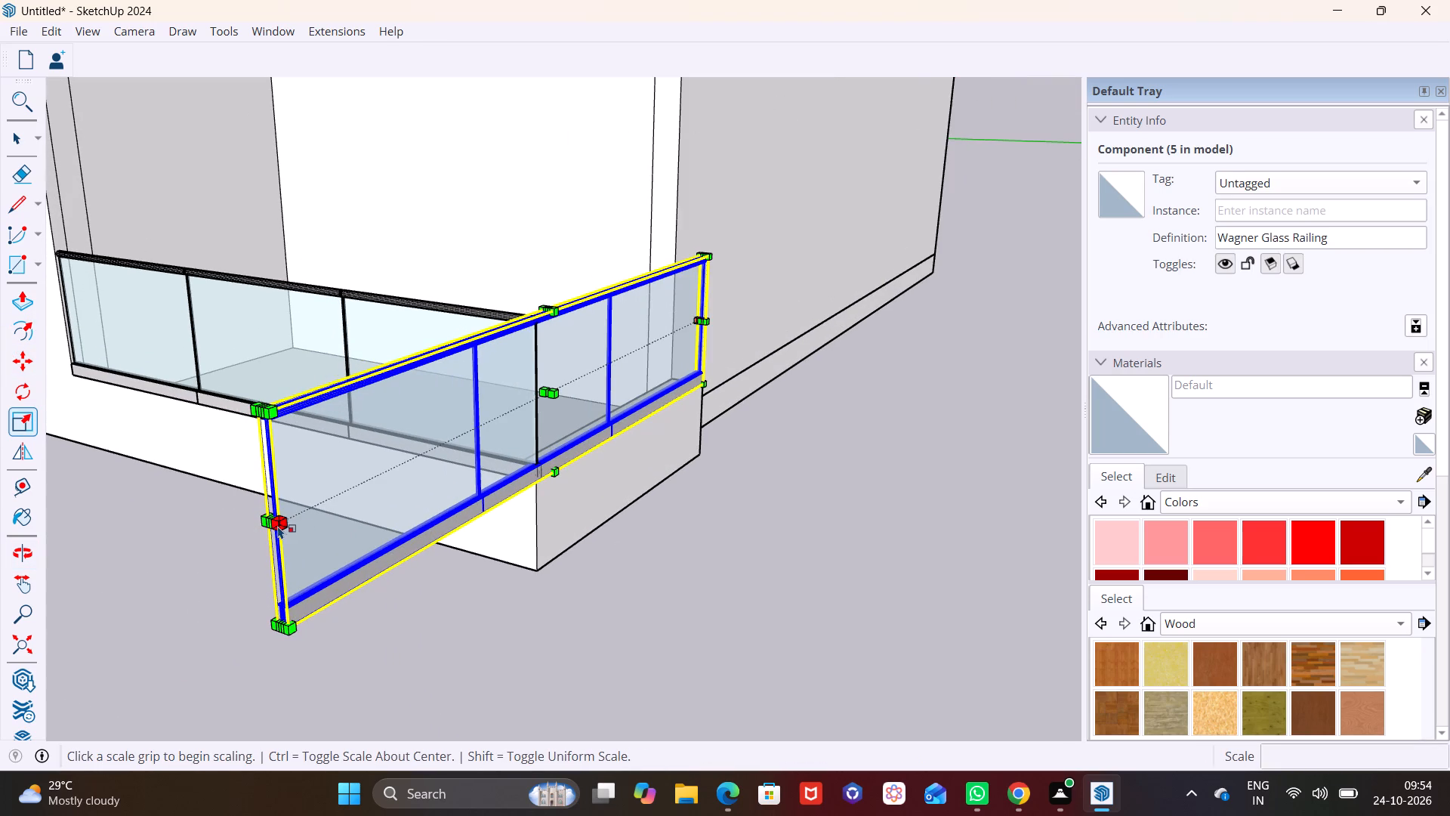
pyautogui.click(272, 526)
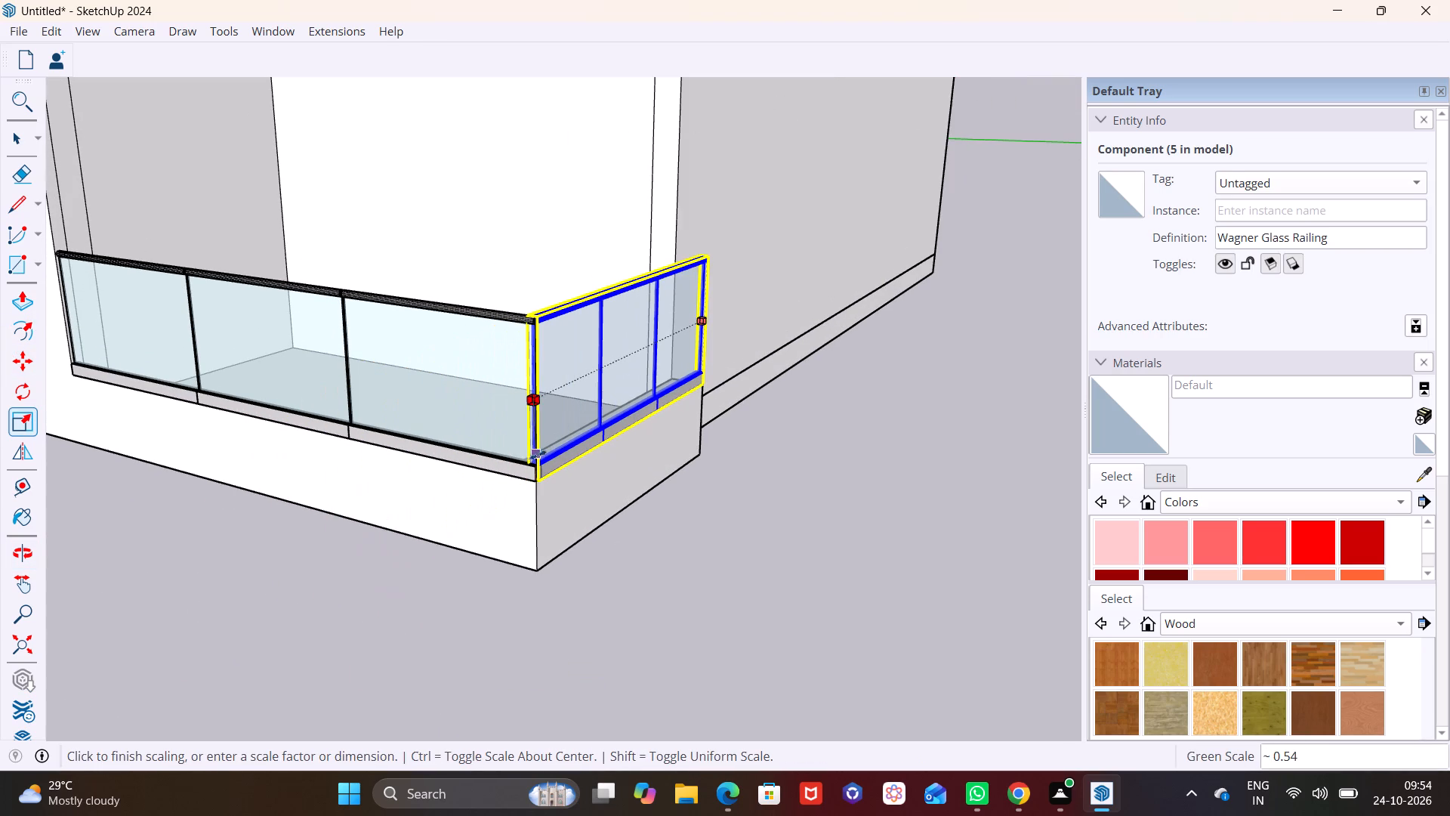
pyautogui.click(538, 453)
pyautogui.press('space')
pyautogui.click(648, 549)
pyautogui.scroll(-5, 649, 545)
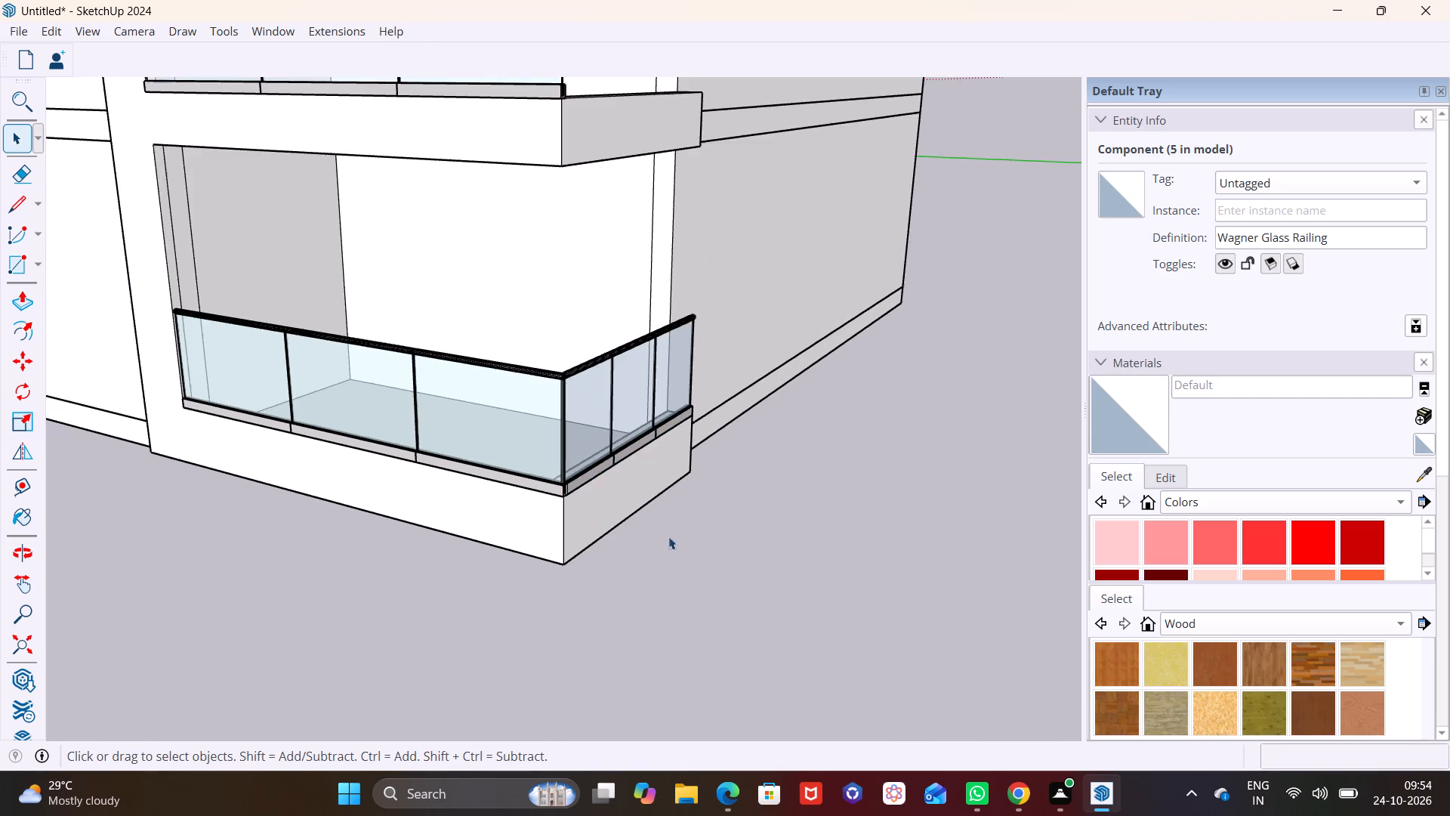
pyautogui.scroll(-2, 668, 536)
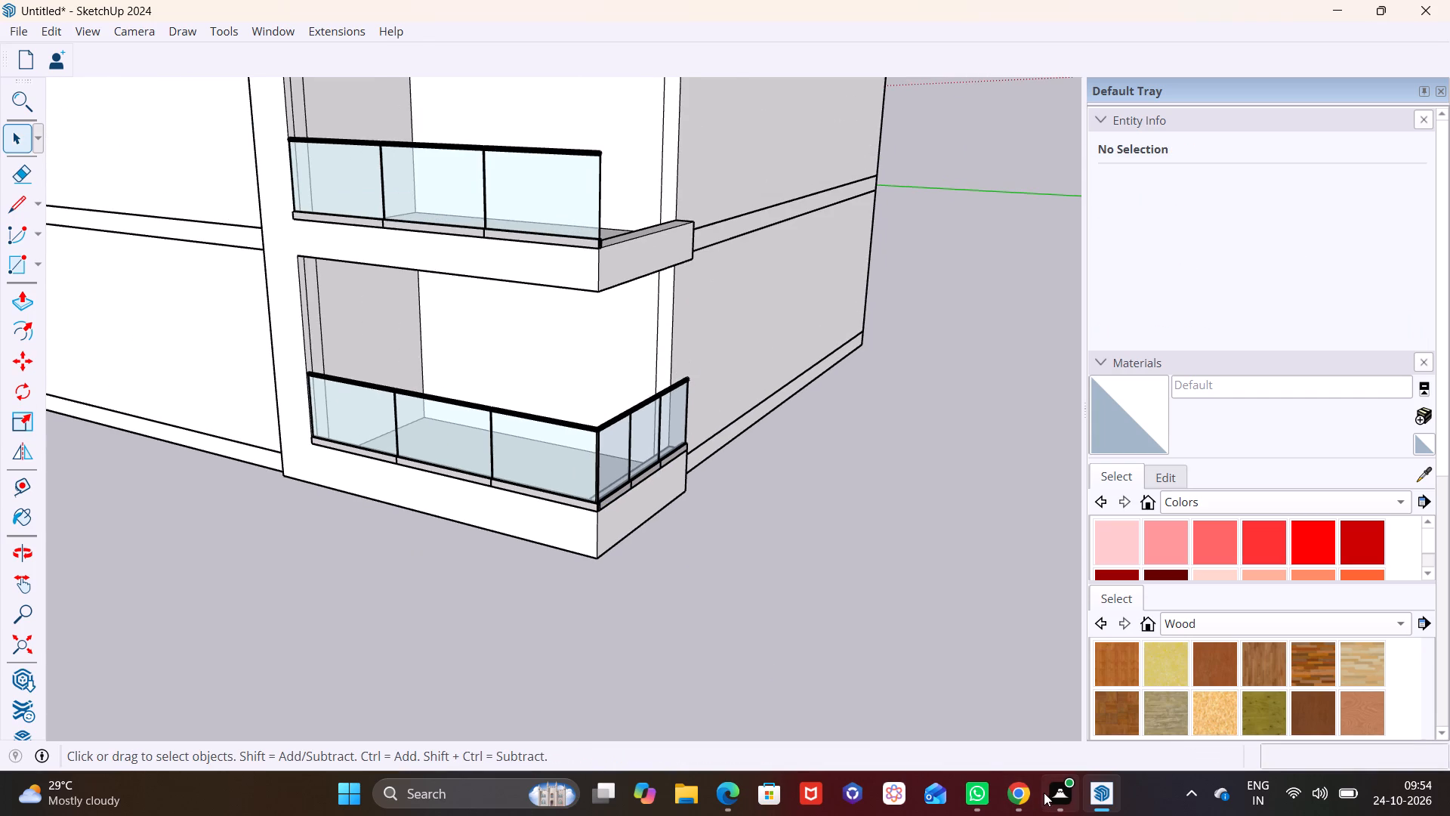
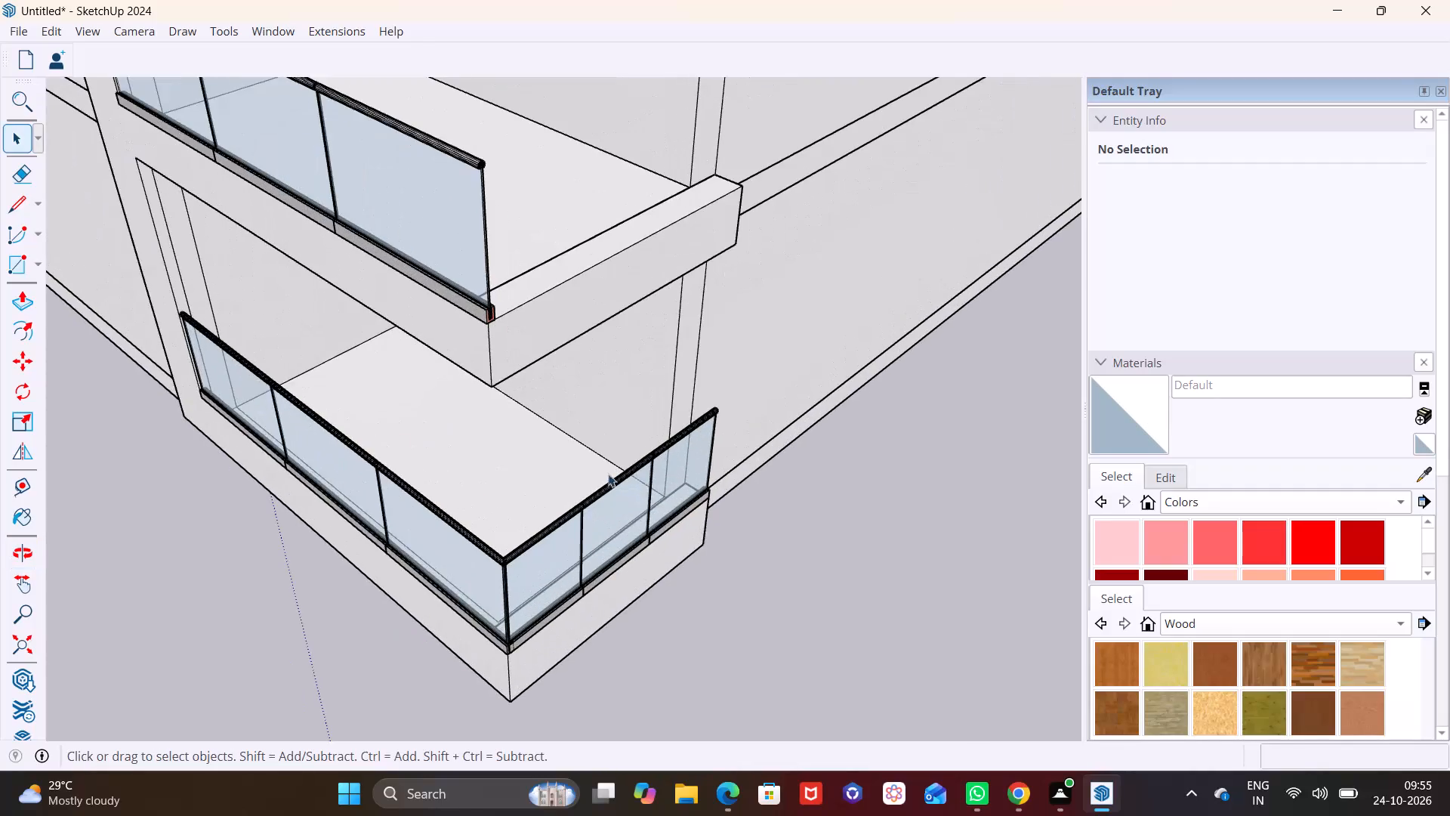
# Copy the lowest balcony's side railing about 10' 5 3/4" up onto the second balcony's open side.
pyautogui.moveTo(609, 502); pyautogui.dragTo(471, 597, button='middle')
pyautogui.moveTo(477, 586); pyautogui.dragTo(449, 433, button='middle')
pyautogui.scroll(1, 477, 551)
pyautogui.scroll(1, 442, 466)
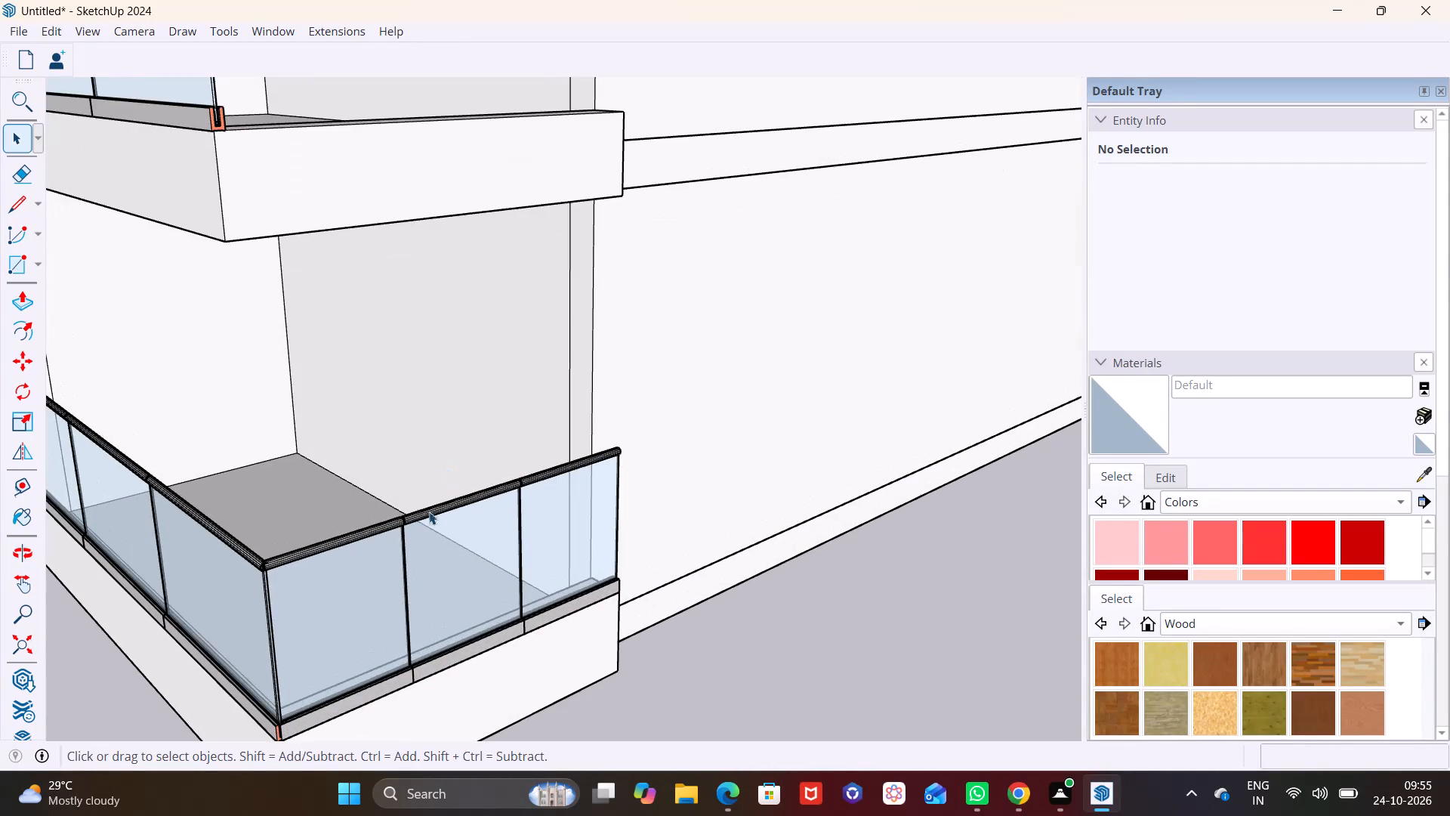
pyautogui.moveTo(429, 516); pyautogui.dragTo(450, 458, button='middle')
pyautogui.scroll(3, 453, 467)
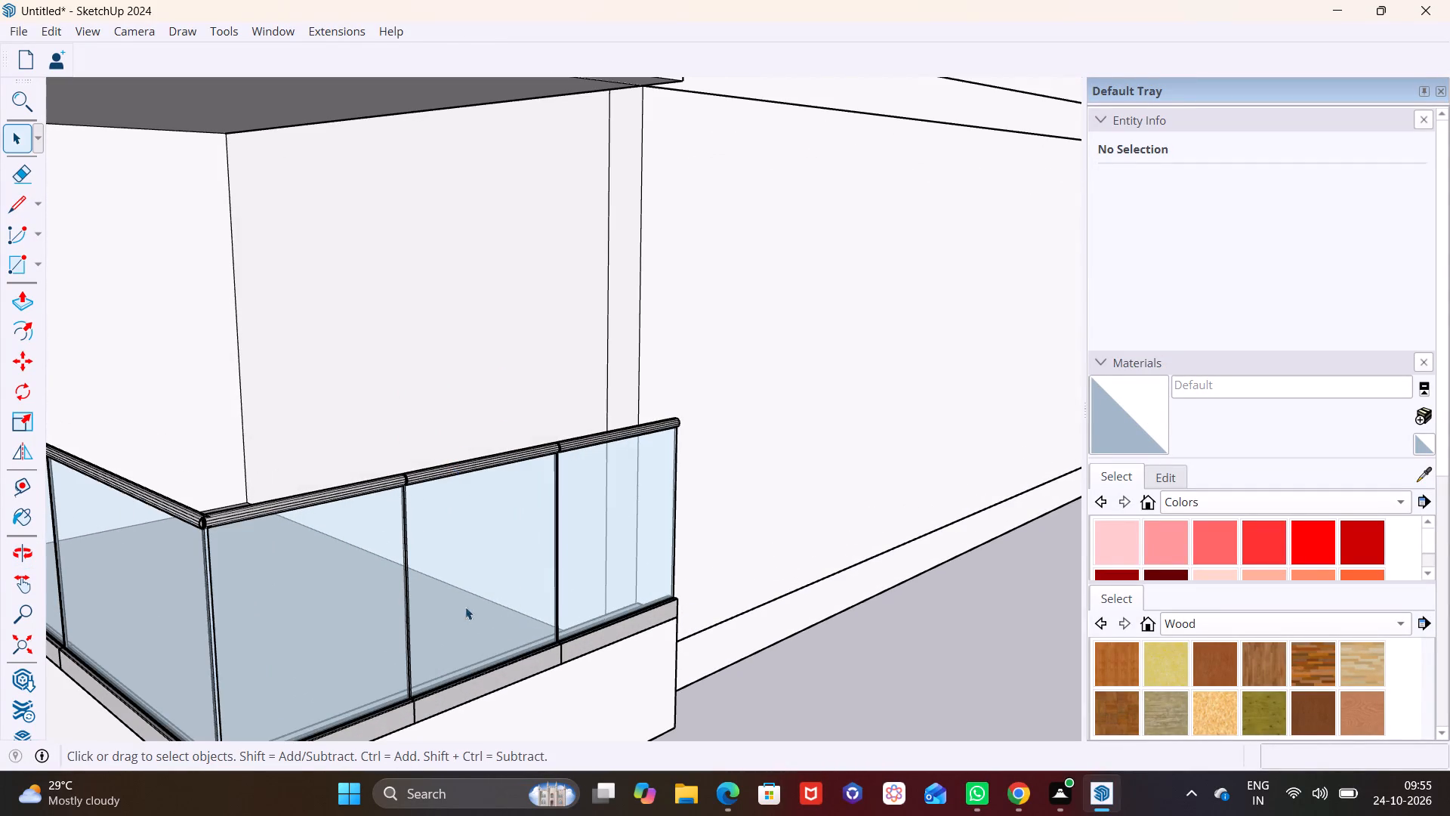
pyautogui.scroll(-2, 483, 551)
pyautogui.keyDown('shift'); pyautogui.moveTo(496, 550); pyautogui.dragTo(451, 605, button='middle'); pyautogui.keyUp('shift')
pyautogui.click(593, 645)
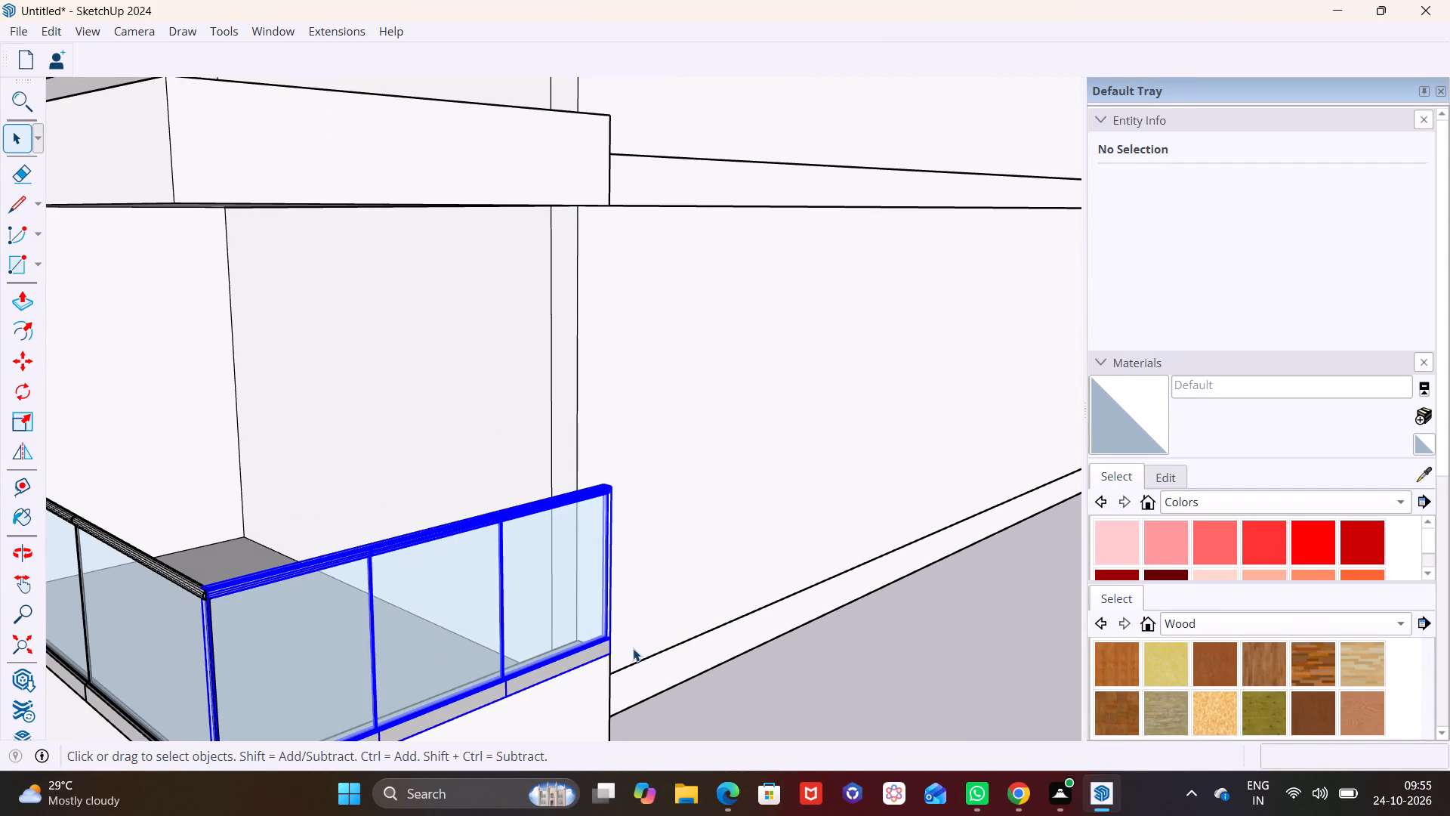
pyautogui.press('m')
pyautogui.click(607, 651)
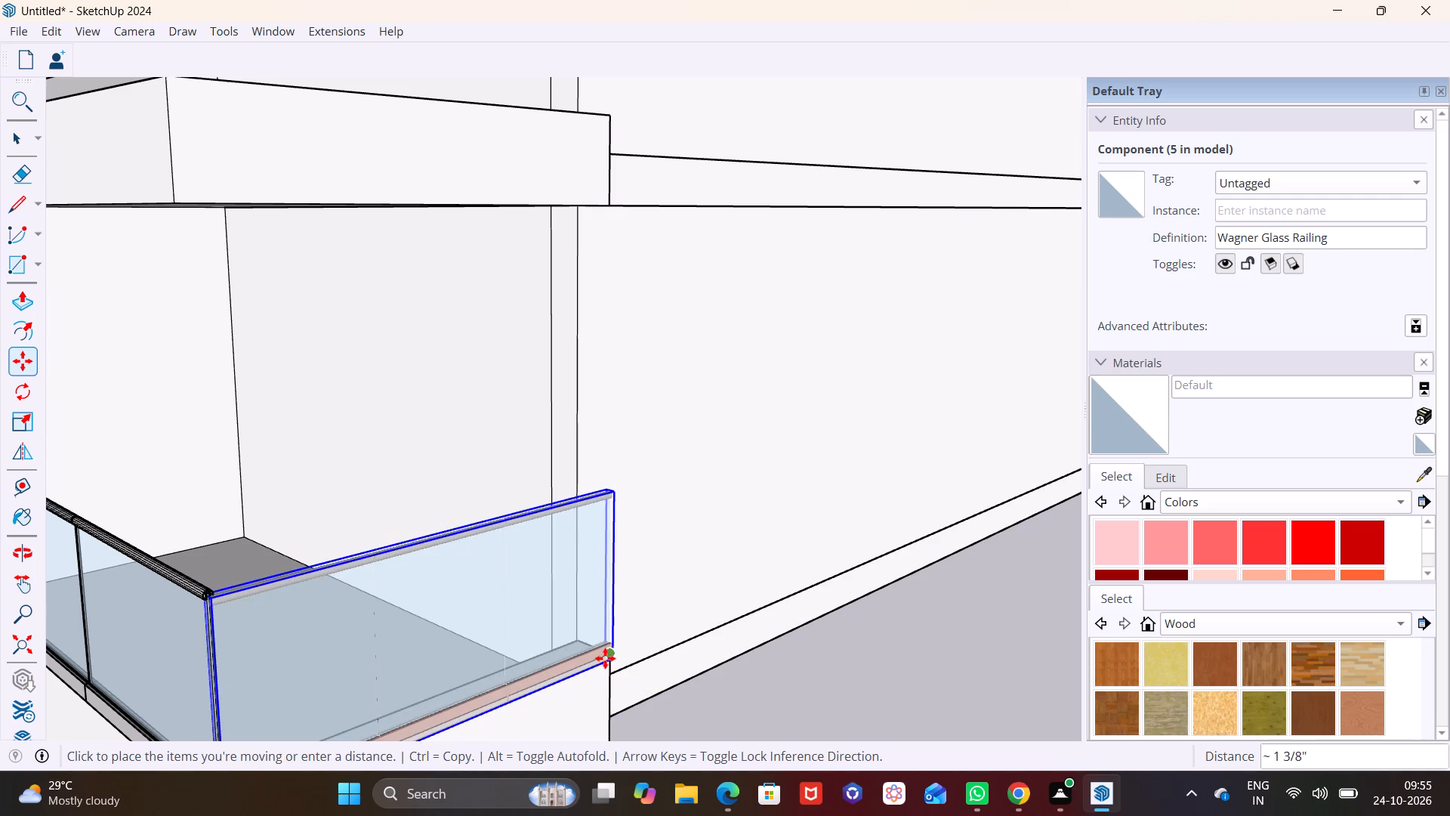
pyautogui.scroll(-1, 585, 399)
pyautogui.keyDown('shift'); pyautogui.moveTo(572, 343); pyautogui.dragTo(576, 598, button='middle'); pyautogui.keyUp('shift')
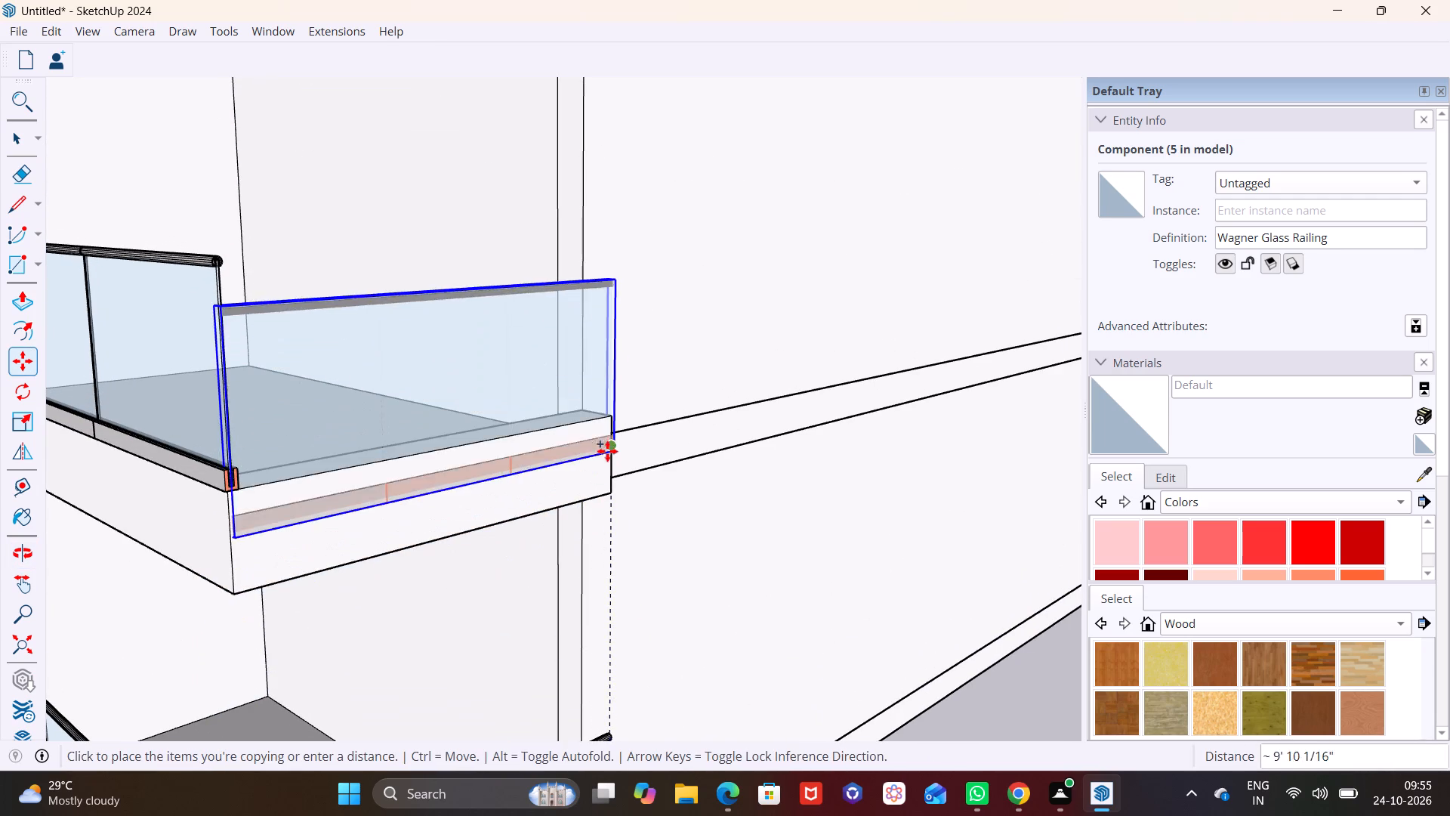
pyautogui.click(599, 411)
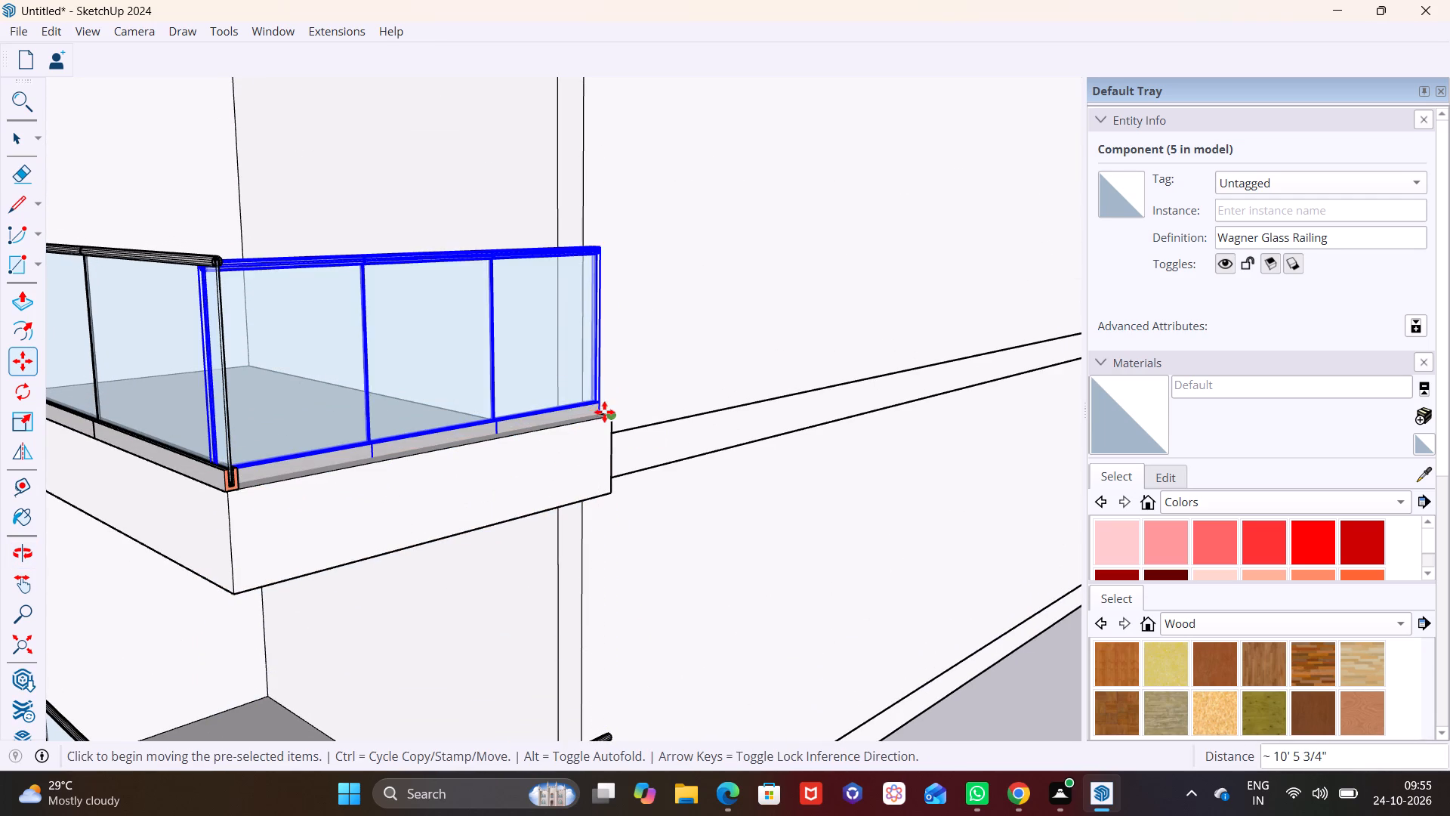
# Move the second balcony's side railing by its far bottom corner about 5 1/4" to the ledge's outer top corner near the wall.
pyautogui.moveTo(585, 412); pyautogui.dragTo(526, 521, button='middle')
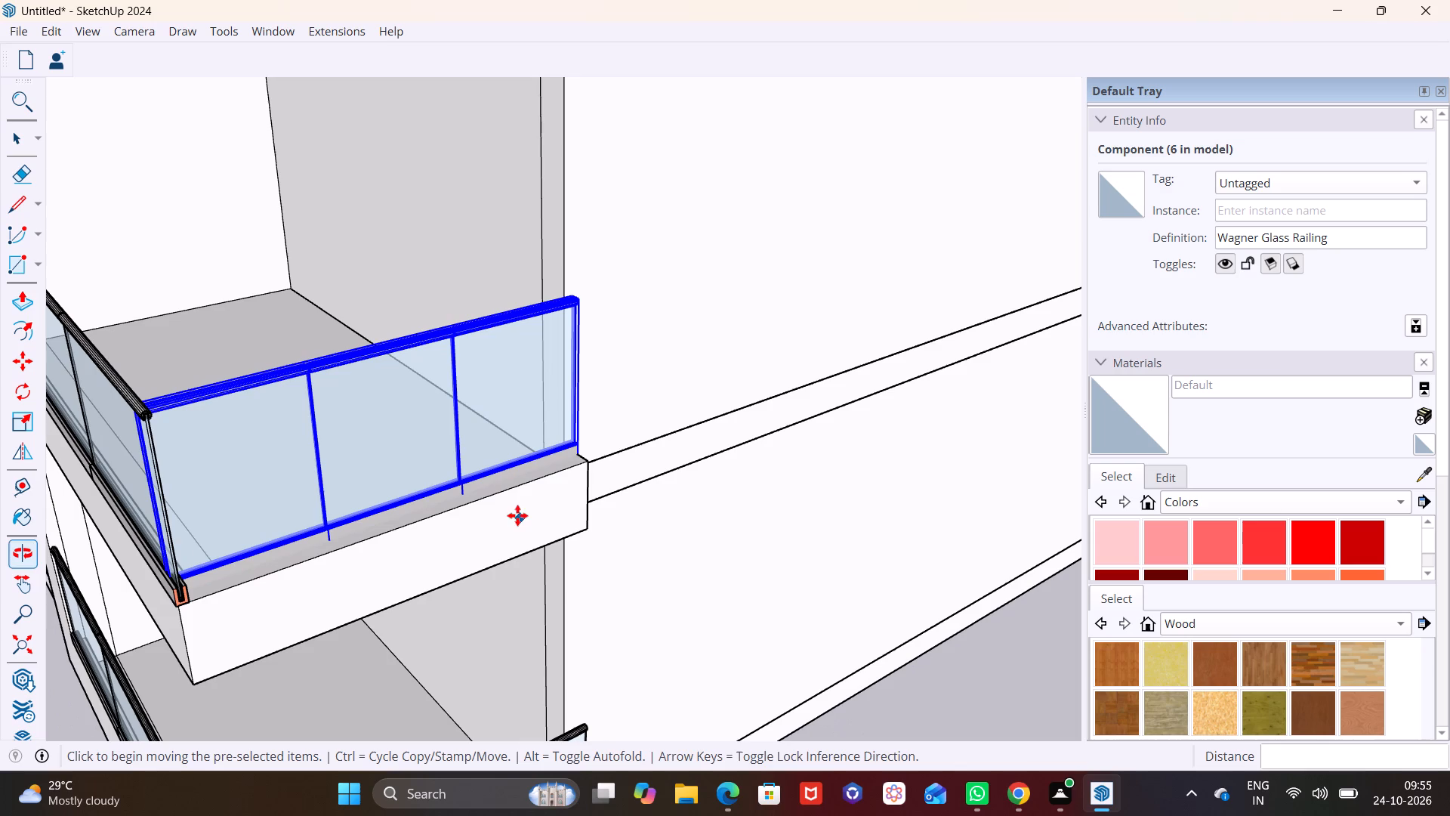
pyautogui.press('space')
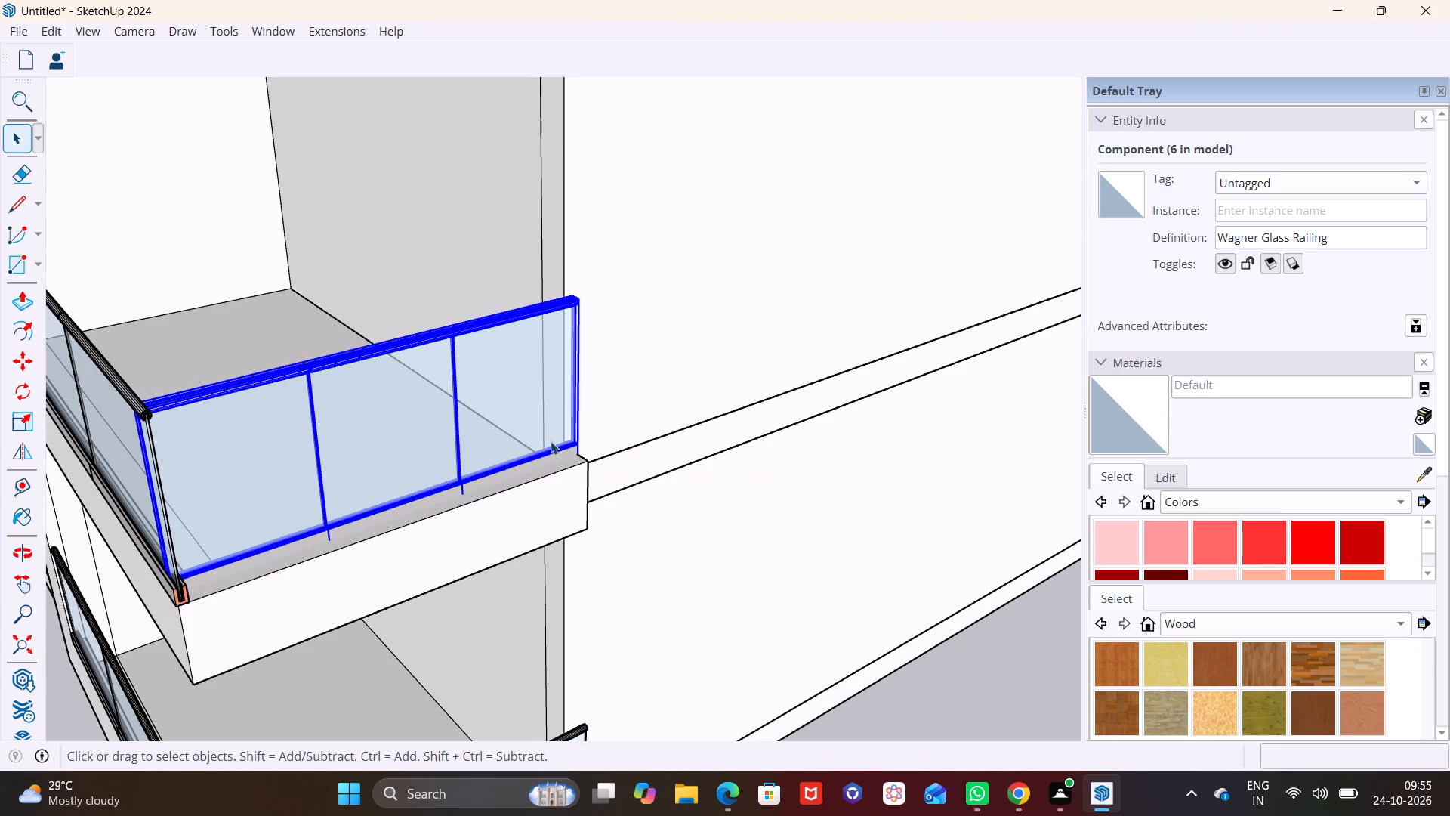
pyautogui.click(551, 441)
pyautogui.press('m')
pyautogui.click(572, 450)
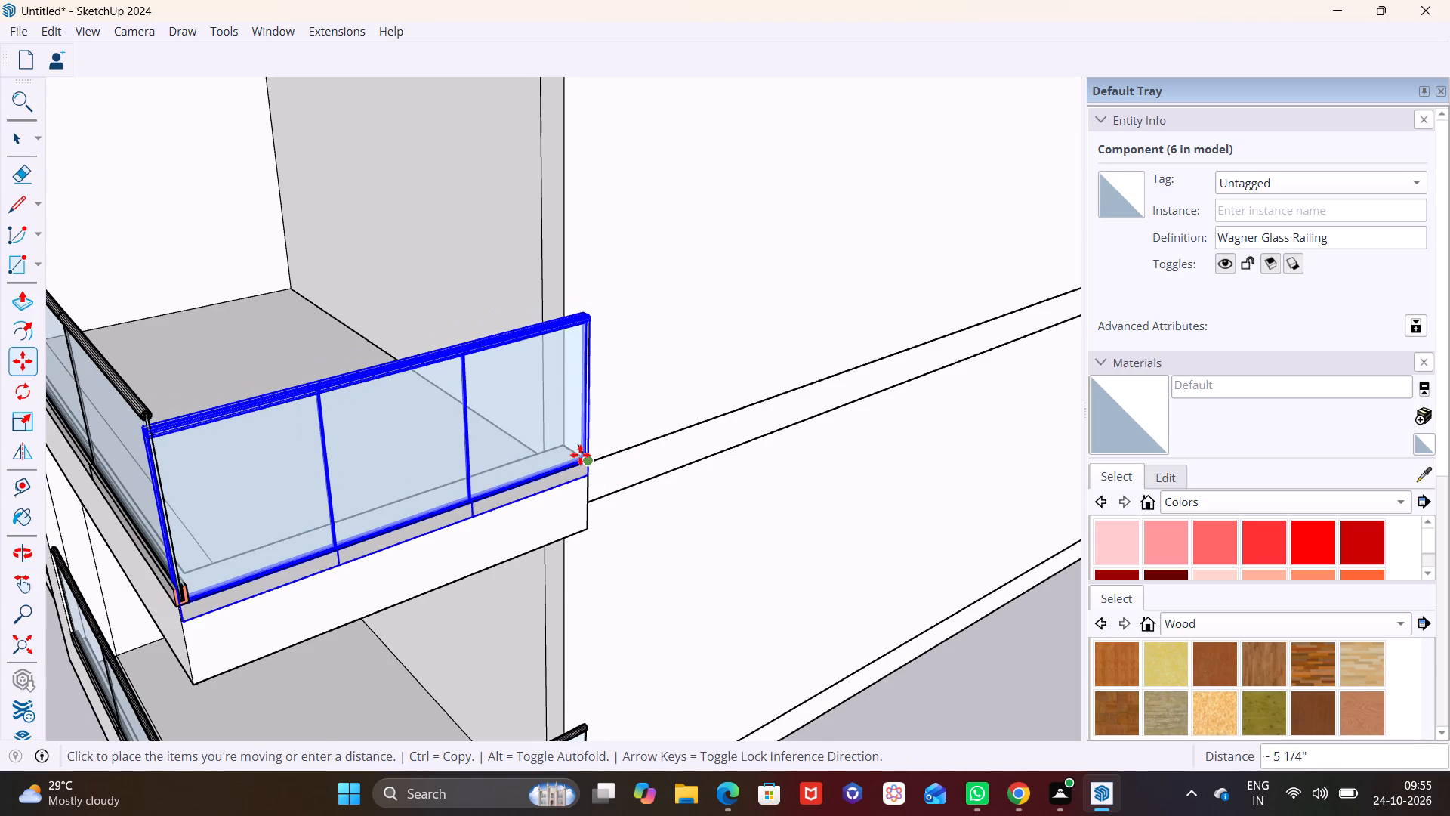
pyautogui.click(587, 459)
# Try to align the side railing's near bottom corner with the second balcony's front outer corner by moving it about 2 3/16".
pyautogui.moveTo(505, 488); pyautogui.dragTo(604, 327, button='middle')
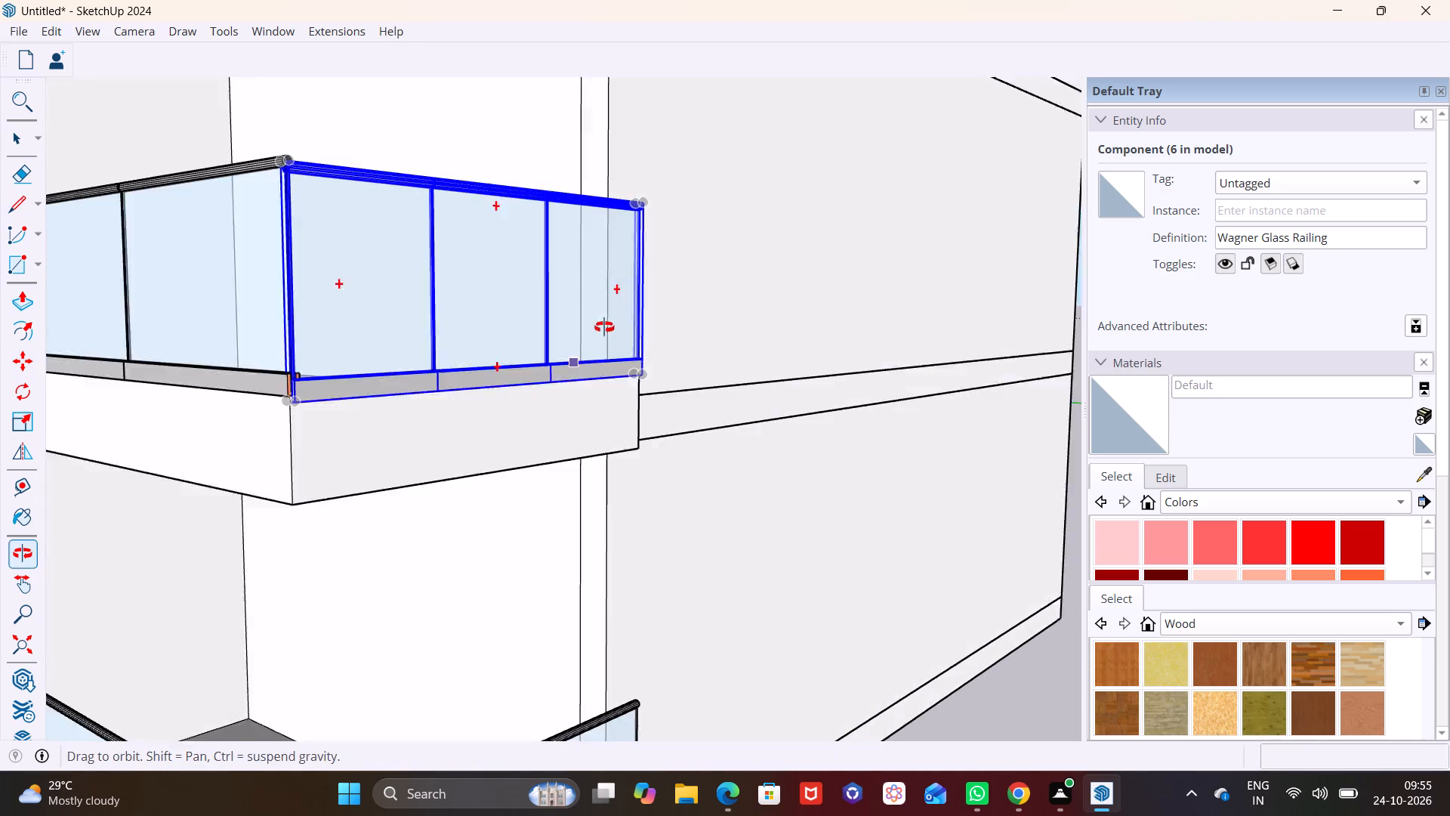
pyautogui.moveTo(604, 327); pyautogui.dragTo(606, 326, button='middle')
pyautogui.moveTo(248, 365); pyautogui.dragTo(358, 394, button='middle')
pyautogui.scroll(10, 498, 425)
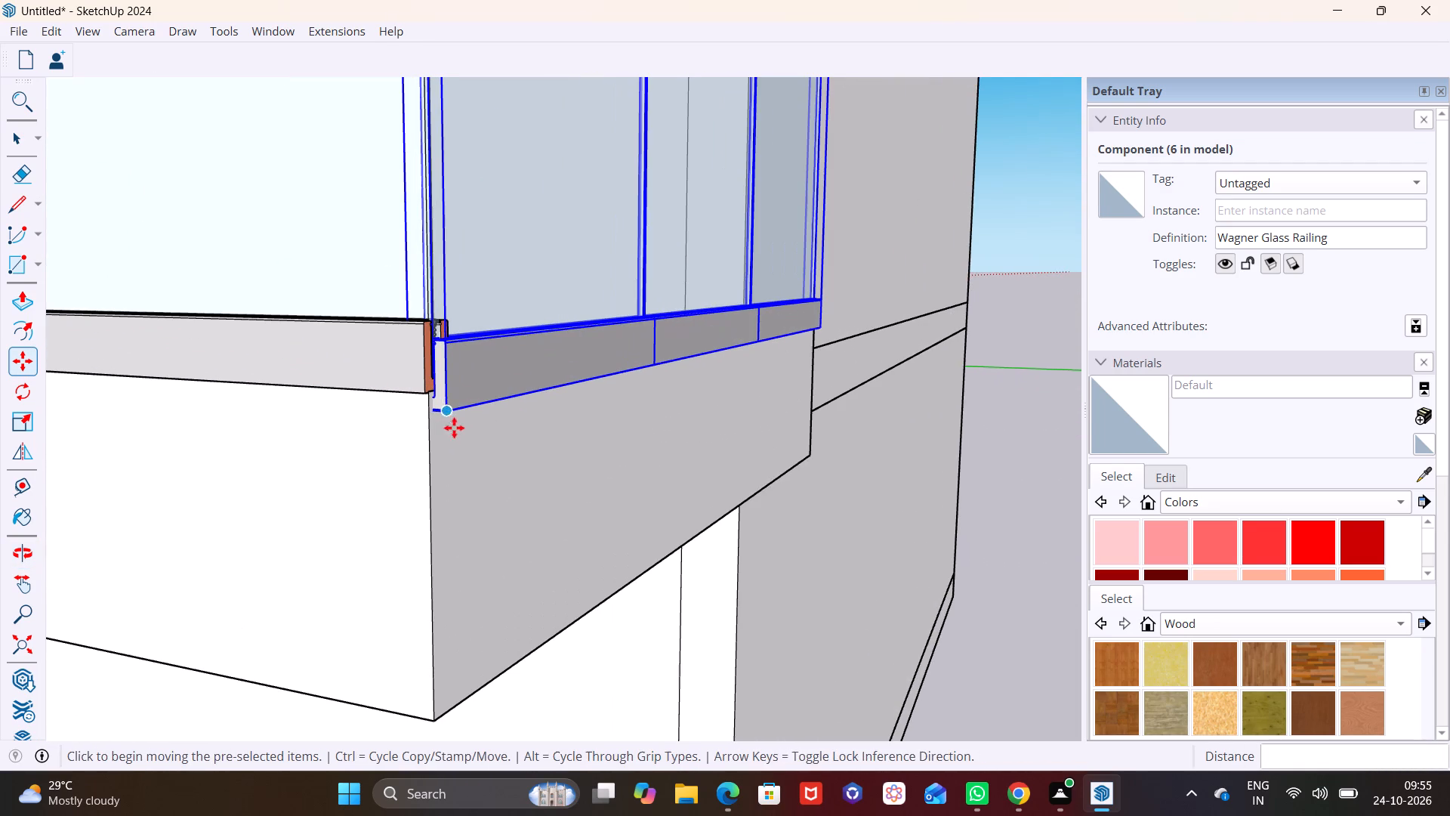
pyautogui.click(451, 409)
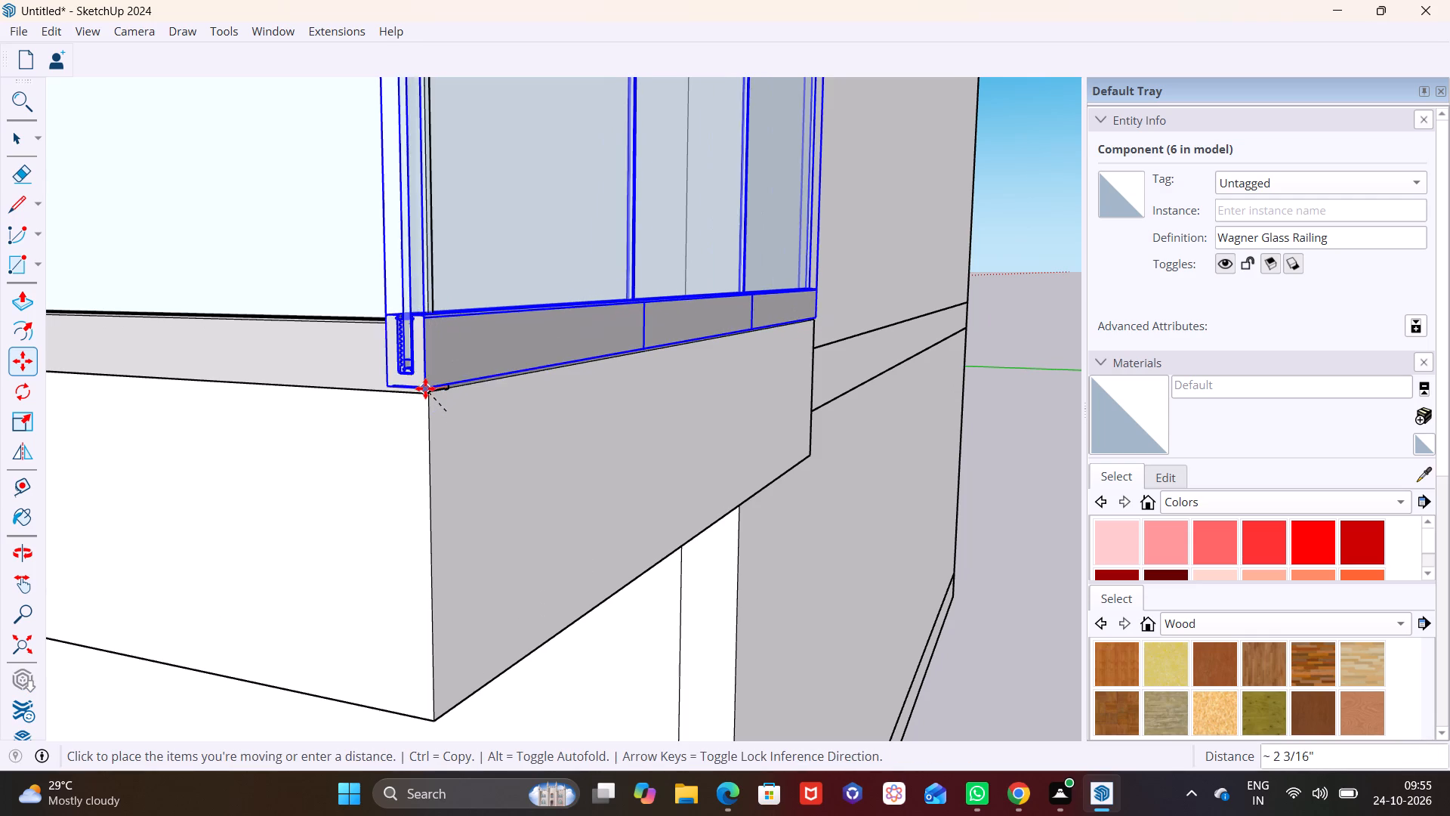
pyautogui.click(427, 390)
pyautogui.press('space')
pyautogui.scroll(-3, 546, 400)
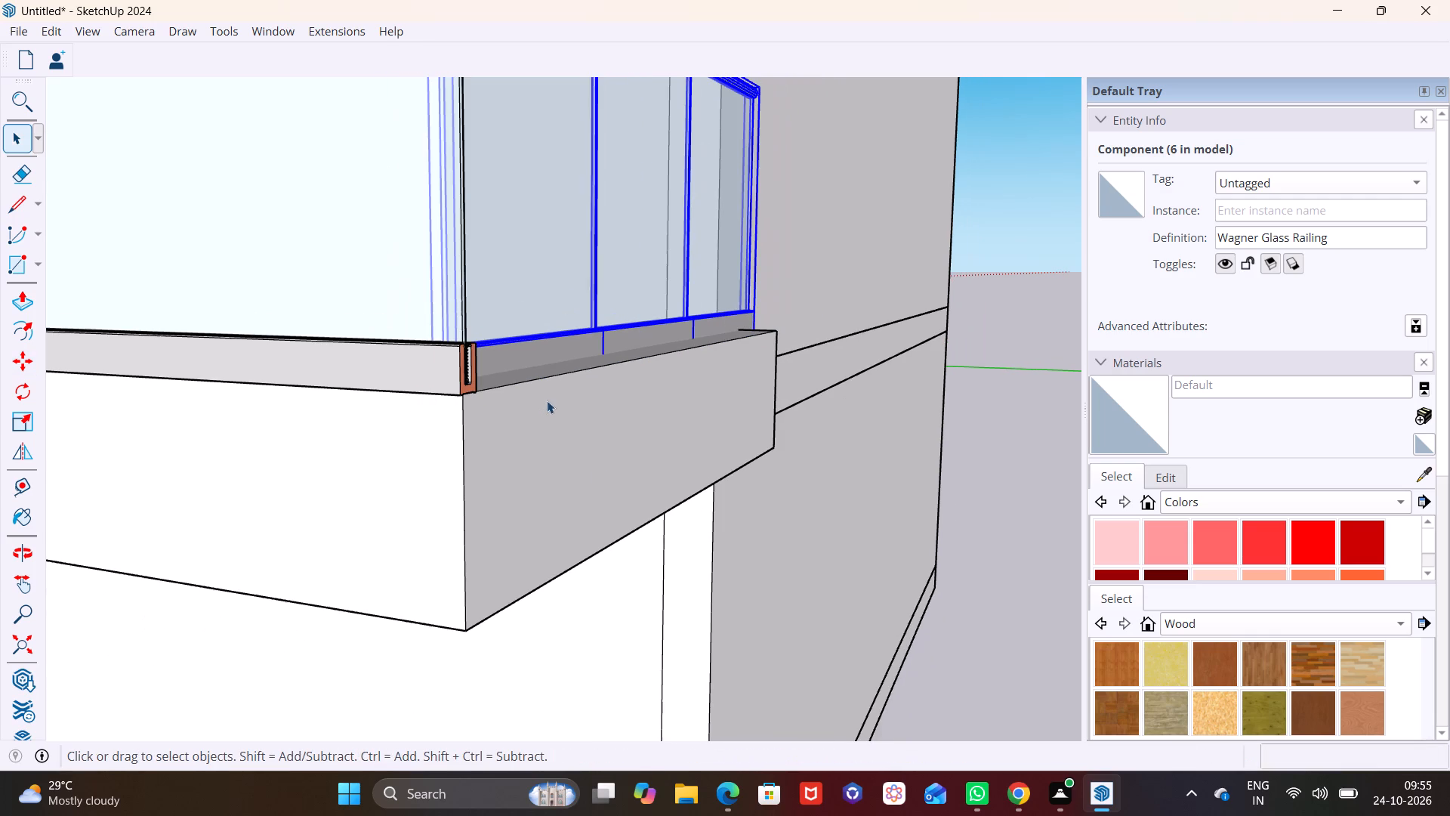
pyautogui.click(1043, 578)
# Move the second balcony's side railing by its near bottom corner onto the end of the front railing at the balcony's outer corner.
pyautogui.scroll(-3, 682, 453)
pyautogui.moveTo(672, 464); pyautogui.dragTo(508, 607, button='middle')
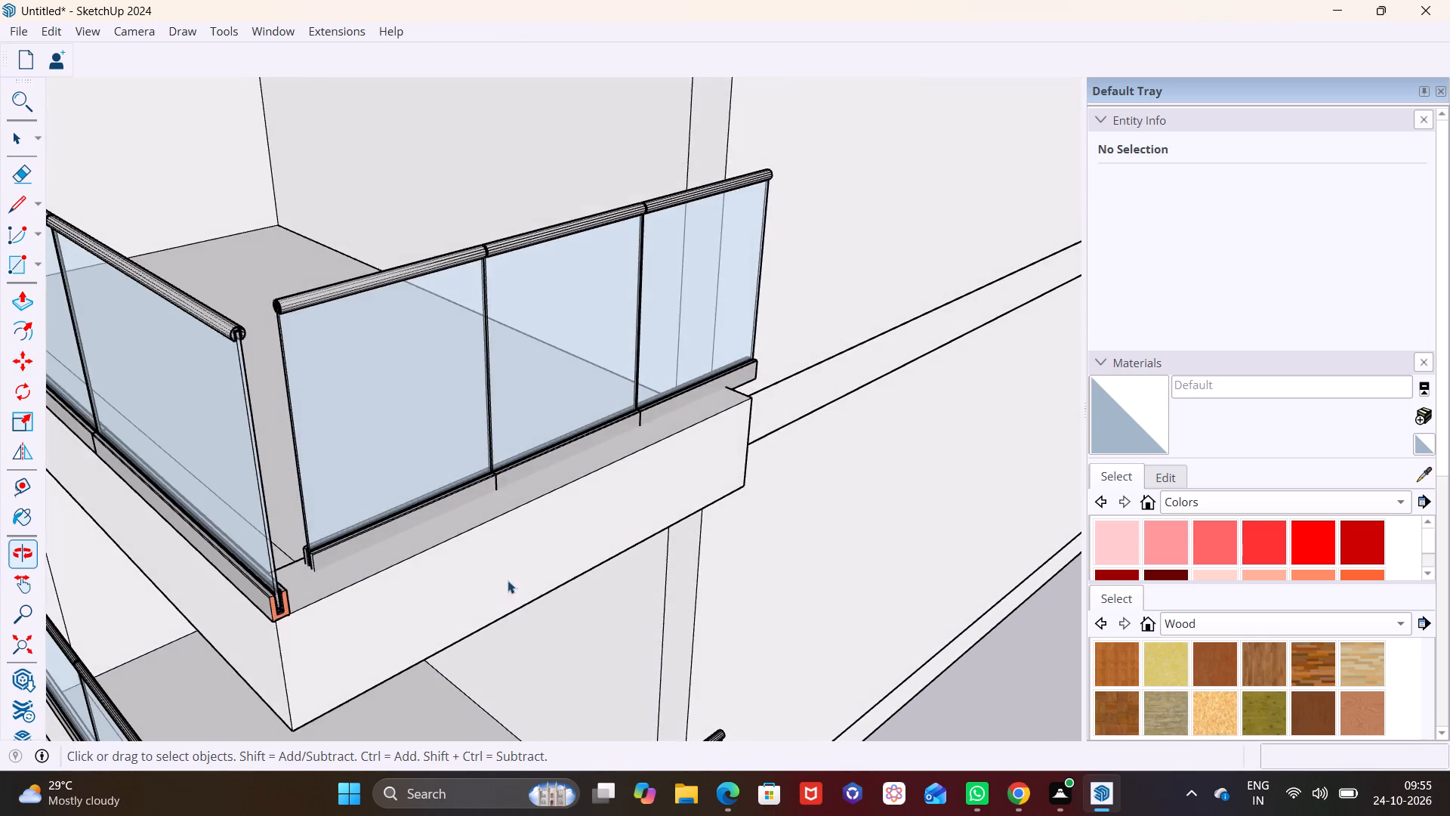
pyautogui.scroll(-3, 507, 552)
pyautogui.moveTo(504, 553); pyautogui.dragTo(405, 512, button='middle')
pyautogui.scroll(7, 239, 505)
pyautogui.click(326, 474)
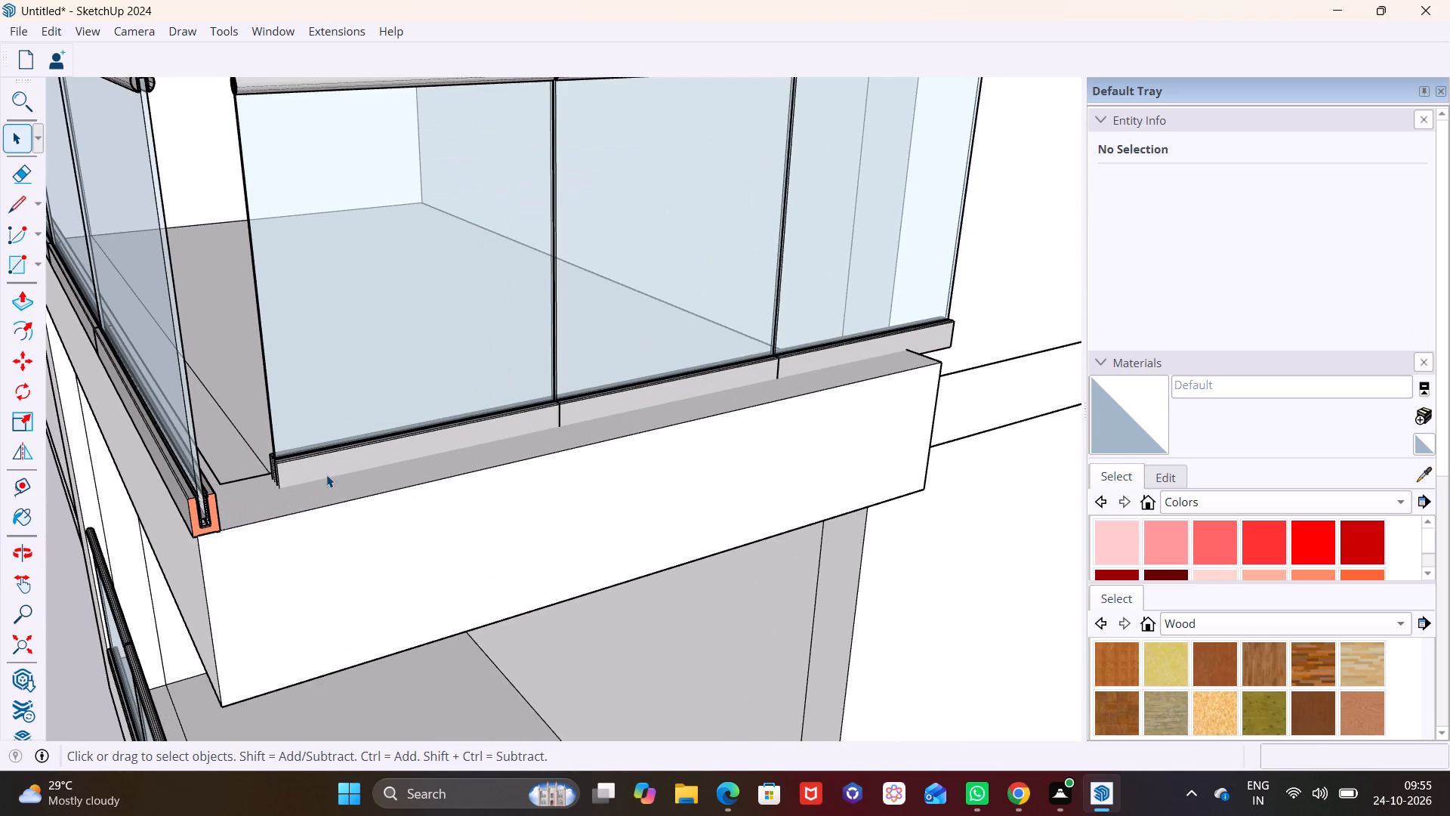
pyautogui.press('m')
pyautogui.click(286, 486)
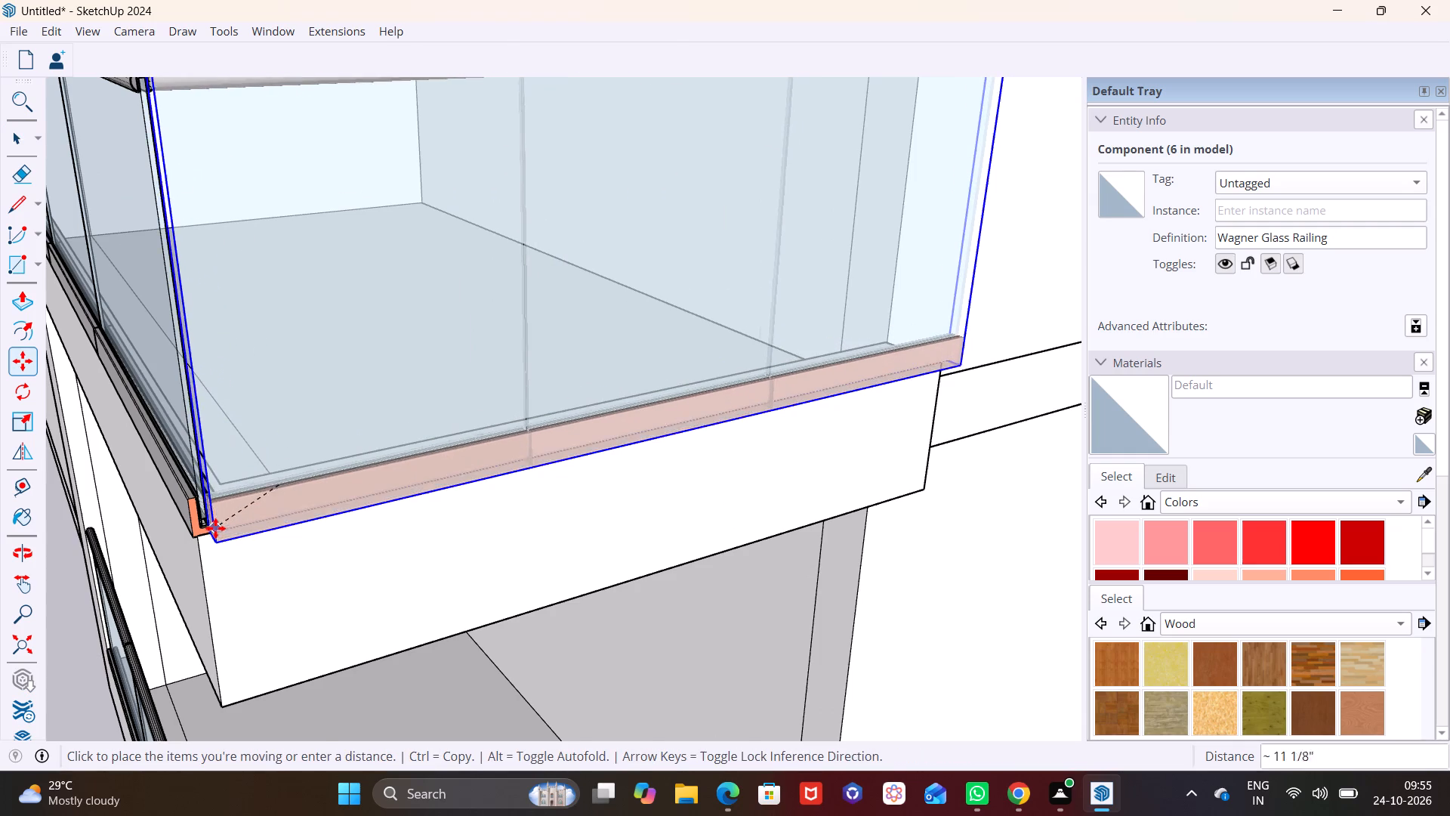
pyautogui.click(206, 521)
pyautogui.press('space')
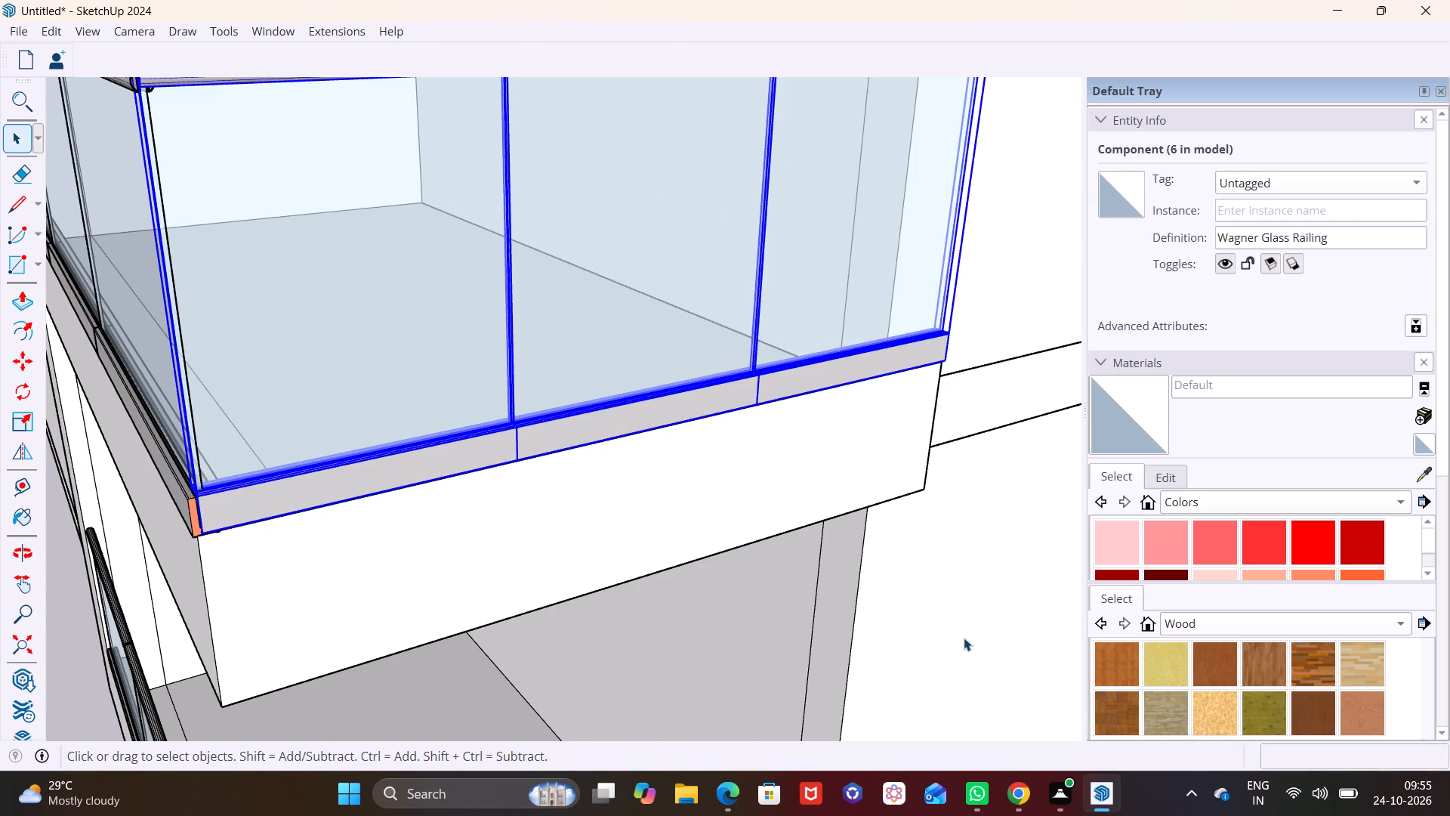
# Copy the second balcony's side railing about 10' 10 15/16" up to the third balcony's outer corner, meeting the front railing.
pyautogui.click(964, 638)
pyautogui.click(232, 515)
pyautogui.press('m')
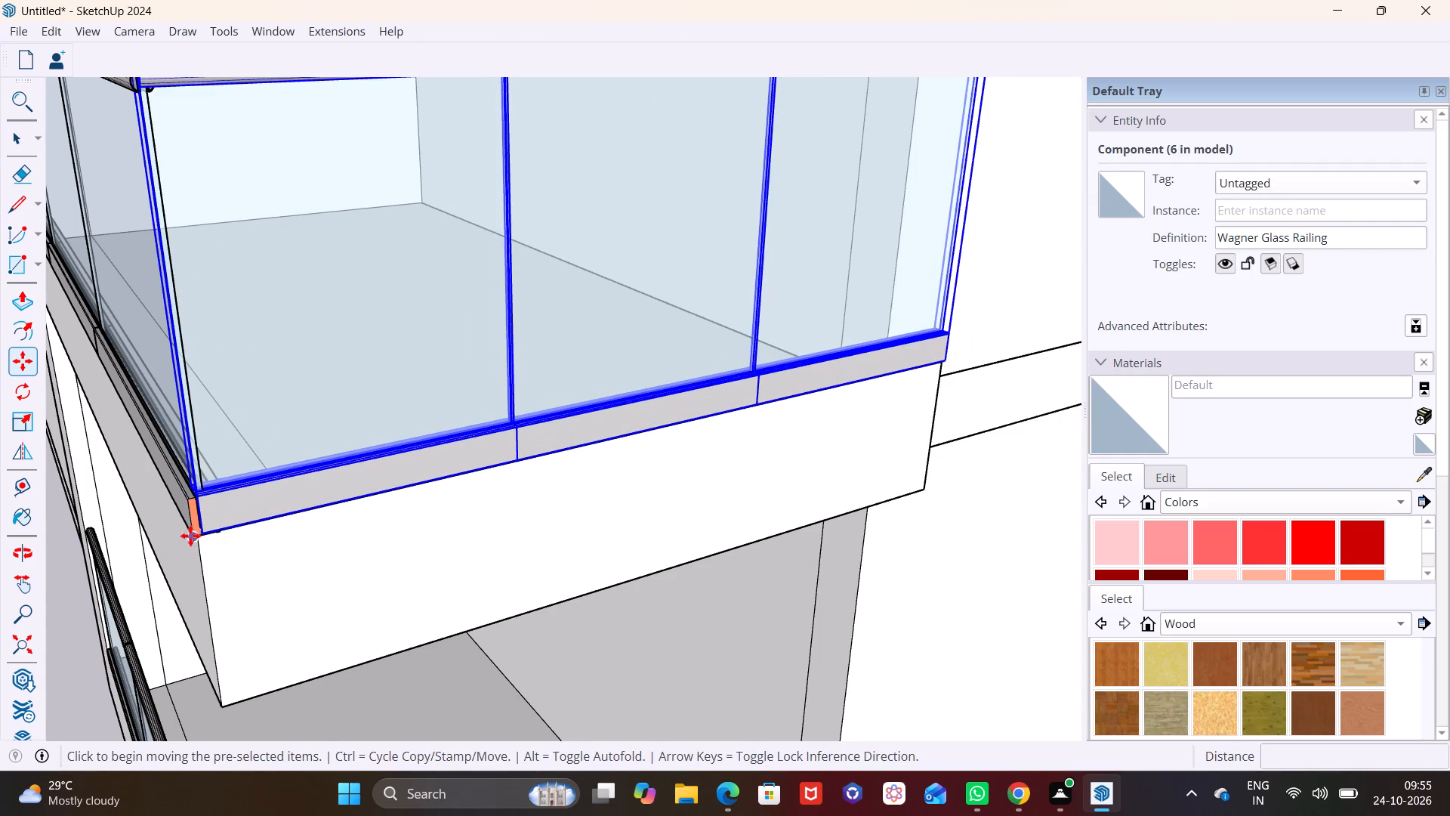
pyautogui.click(206, 535)
pyautogui.scroll(-7, 248, 402)
pyautogui.keyDown('shift'); pyautogui.moveTo(291, 310); pyautogui.dragTo(304, 479, button='middle'); pyautogui.keyUp('shift')
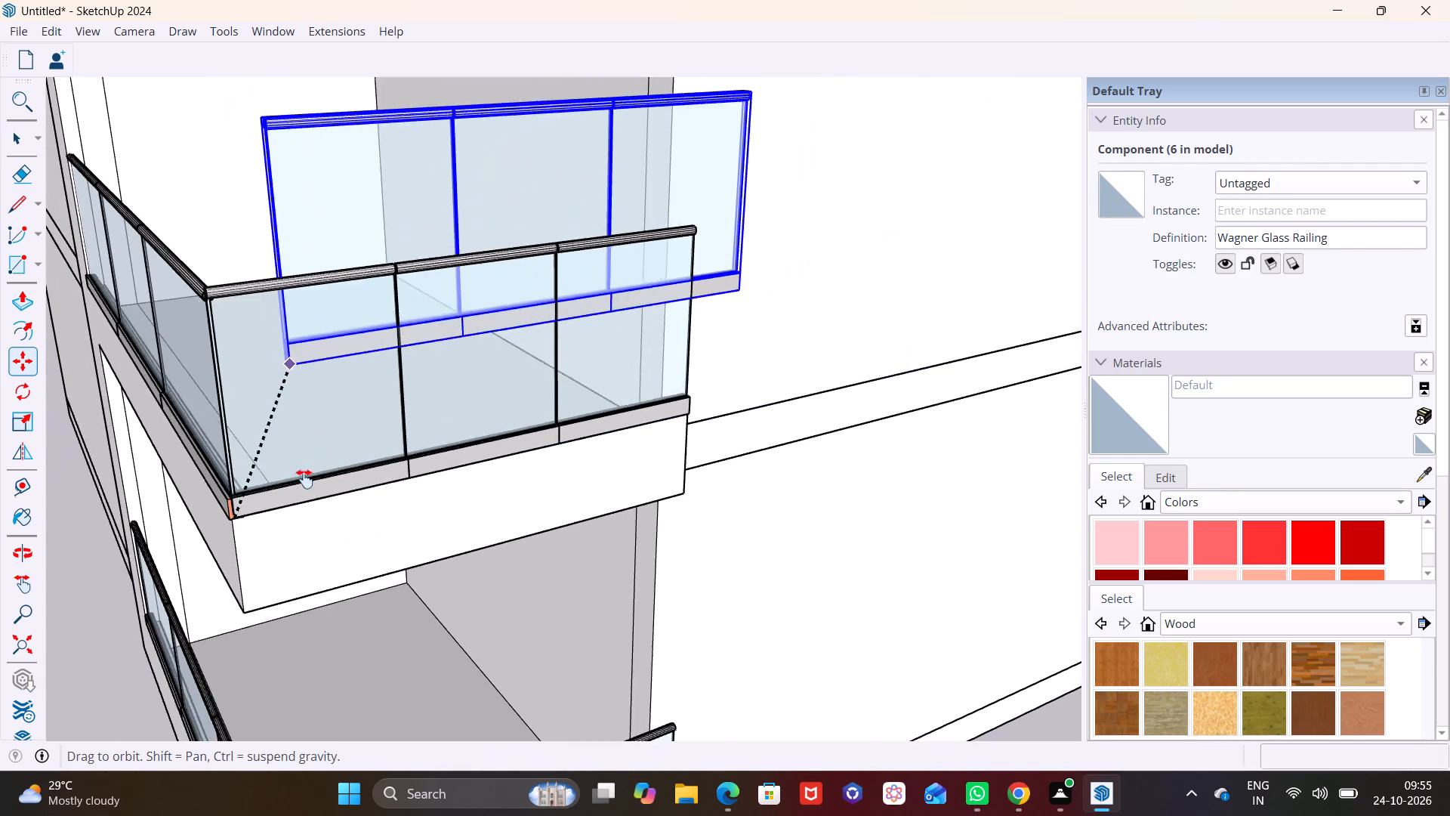
pyautogui.keyDown('shift'); pyautogui.moveTo(304, 479); pyautogui.dragTo(341, 746, button='middle'); pyautogui.keyUp('shift')
pyautogui.scroll(-4, 255, 532)
pyautogui.moveTo(234, 439); pyautogui.dragTo(230, 552, button='middle')
pyautogui.scroll(2, 214, 479)
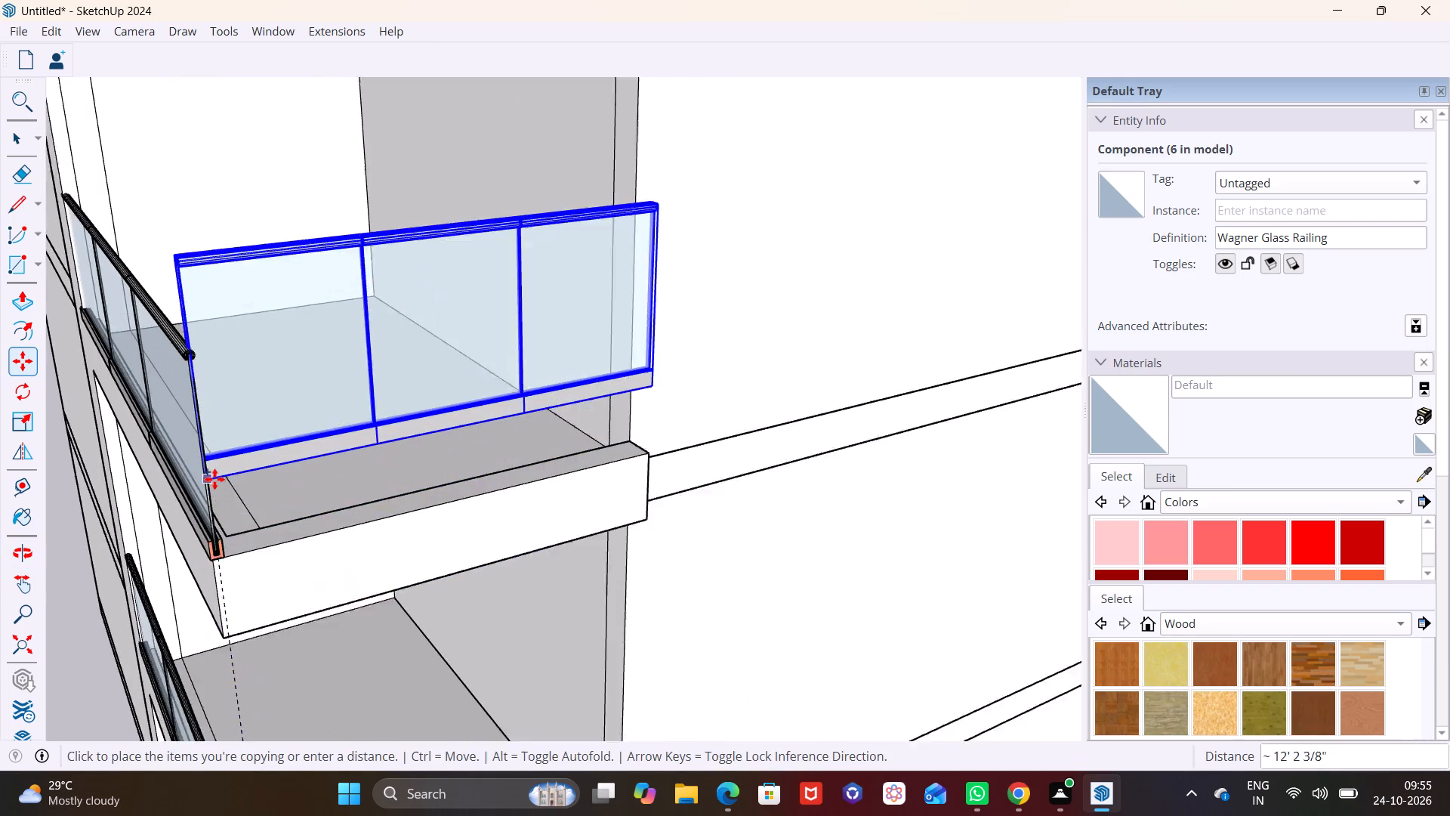
pyautogui.scroll(9, 214, 479)
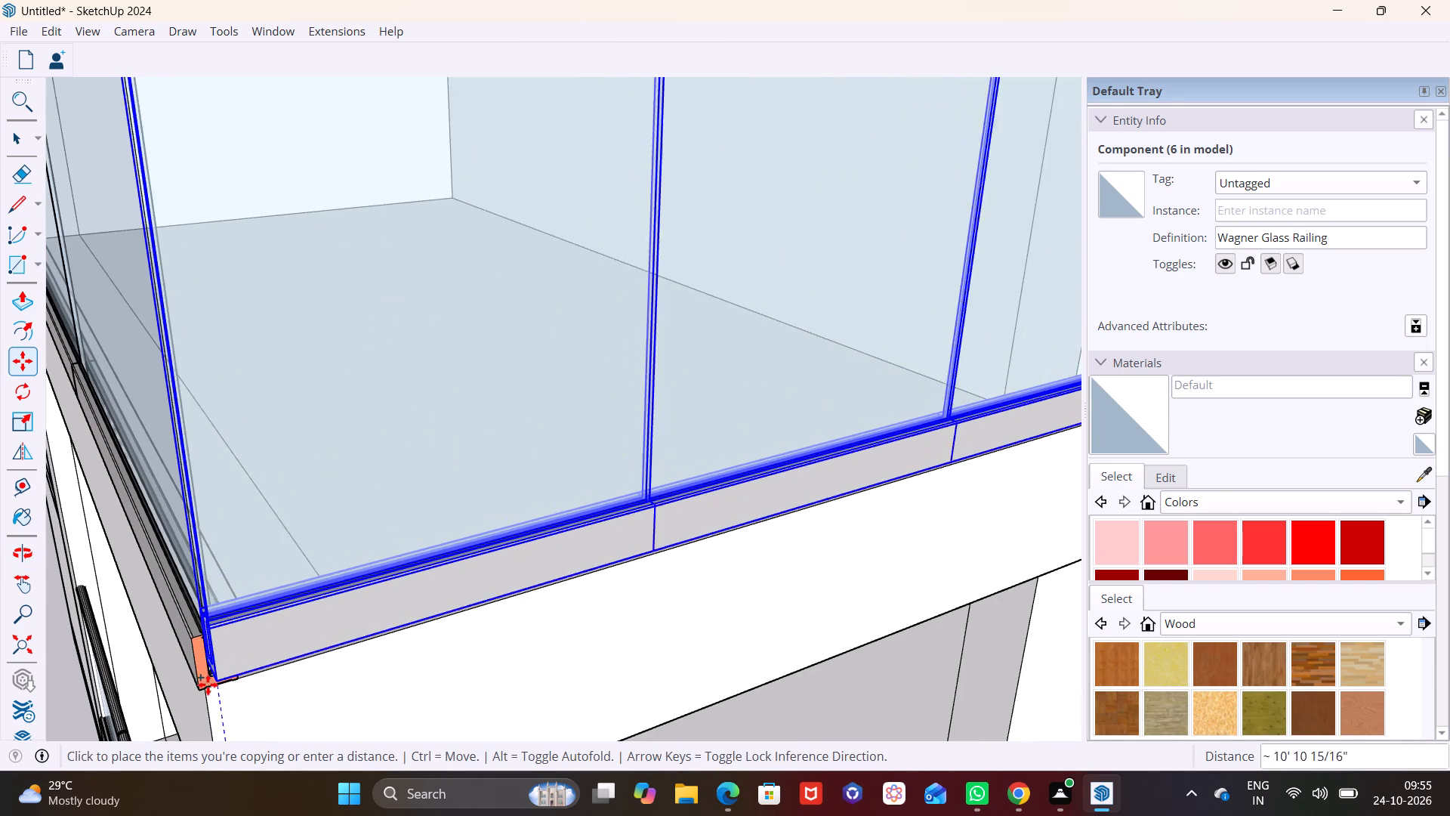
pyautogui.click(206, 687)
pyautogui.press('space')
pyautogui.click(359, 688)
pyautogui.scroll(-4, 359, 680)
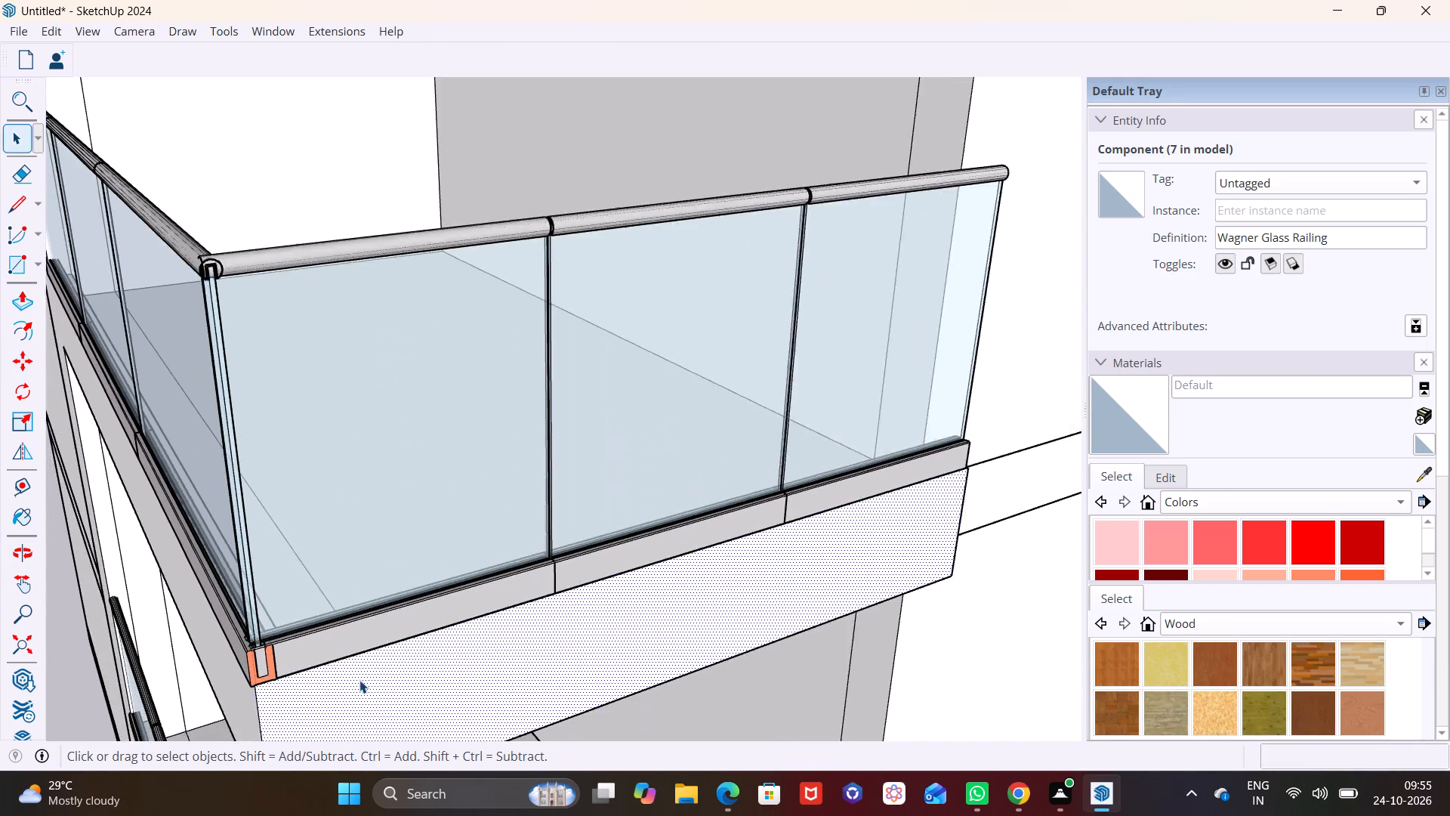
# Copy the third balcony's side railing about 10' 11 3/8" up to the top balcony's outer corner, meeting the front railing.
pyautogui.scroll(-4, 359, 680)
pyautogui.moveTo(386, 679); pyautogui.dragTo(507, 583, button='middle')
pyautogui.click(496, 556)
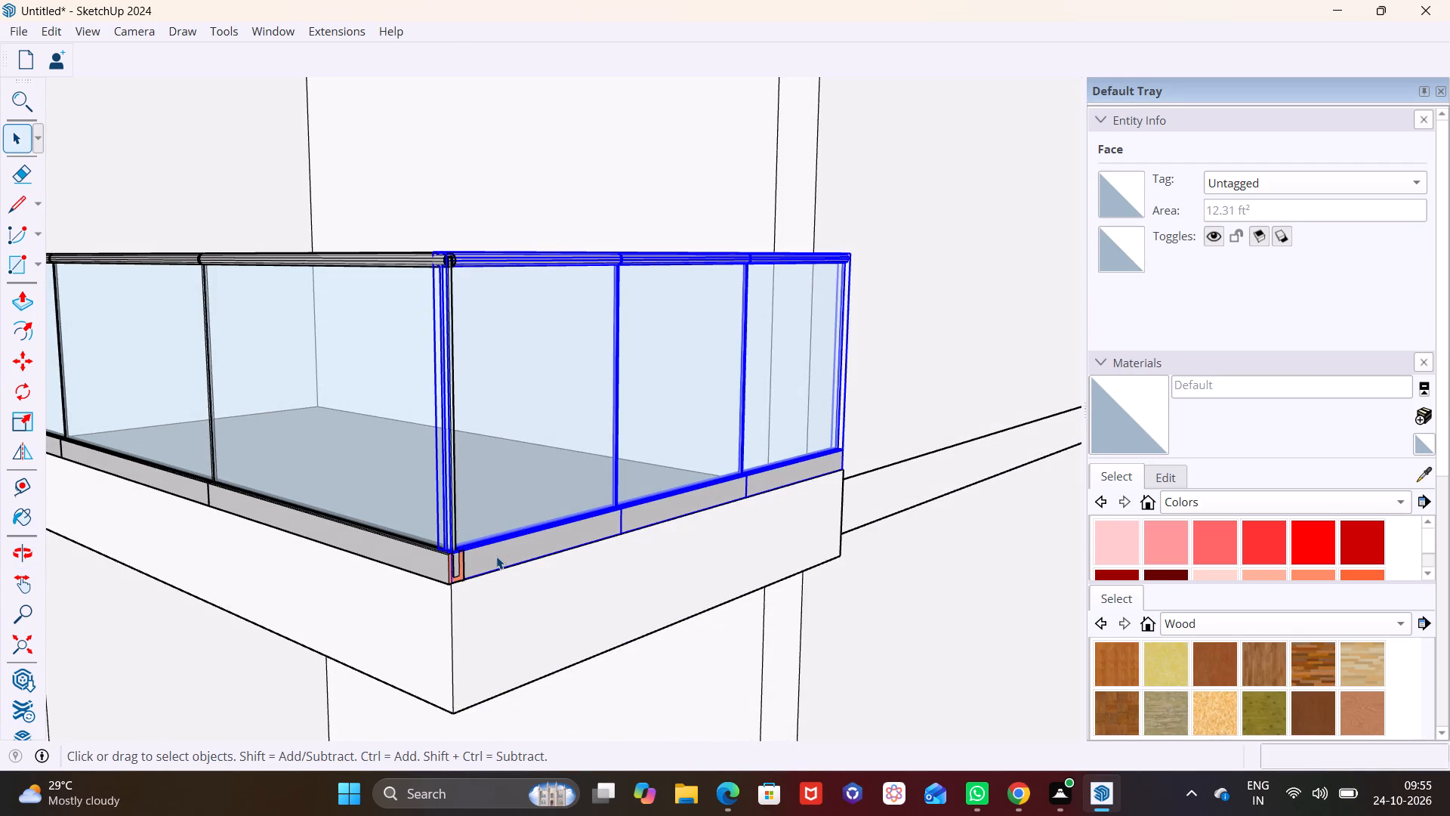
pyautogui.press('m')
pyautogui.click(461, 555)
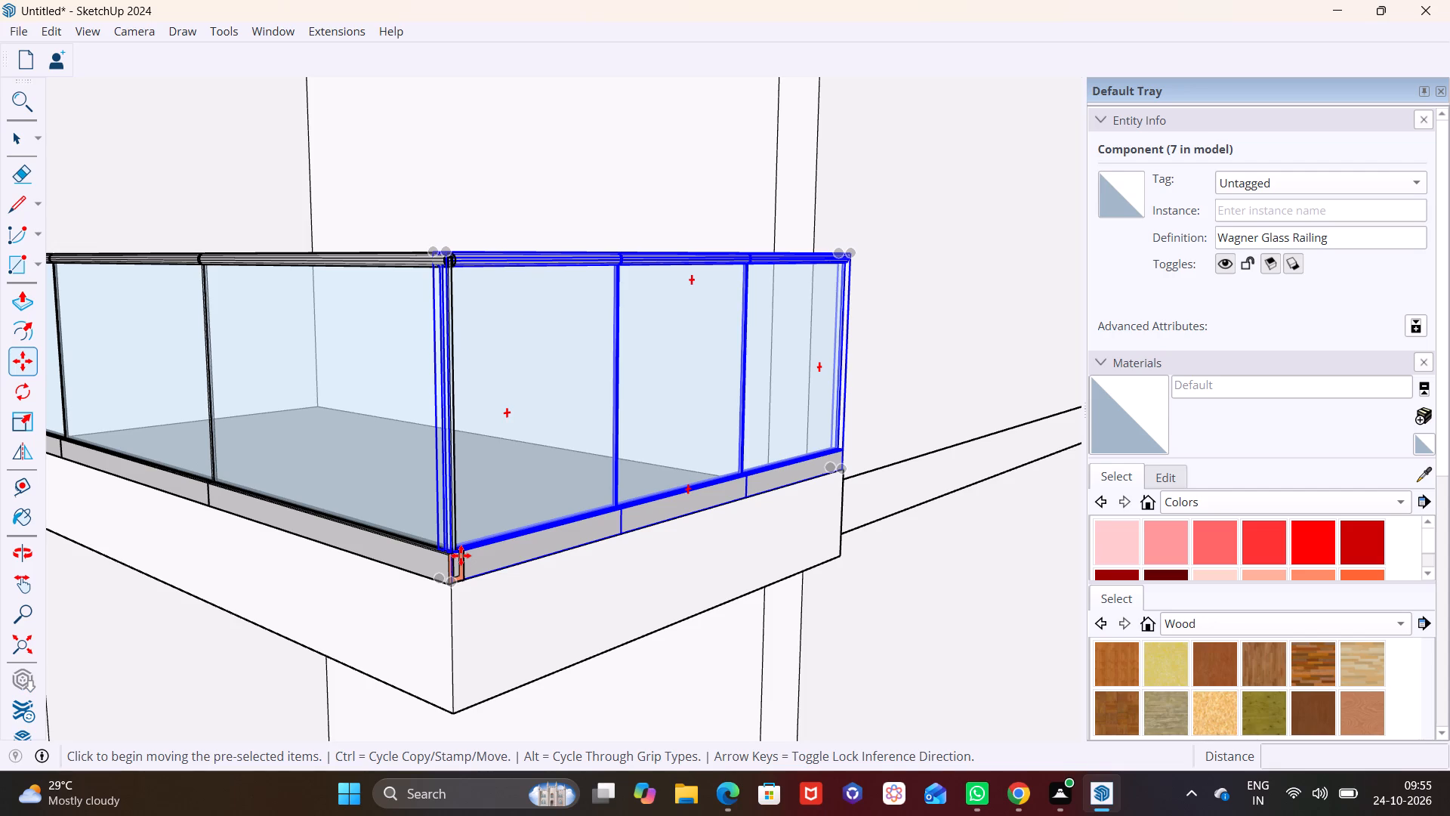
pyautogui.scroll(-6, 500, 411)
pyautogui.keyDown('shift'); pyautogui.moveTo(513, 393); pyautogui.dragTo(531, 743, button='middle'); pyautogui.keyUp('shift')
pyautogui.keyDown('shift'); pyautogui.moveTo(524, 450); pyautogui.dragTo(504, 481, button='middle'); pyautogui.keyUp('shift')
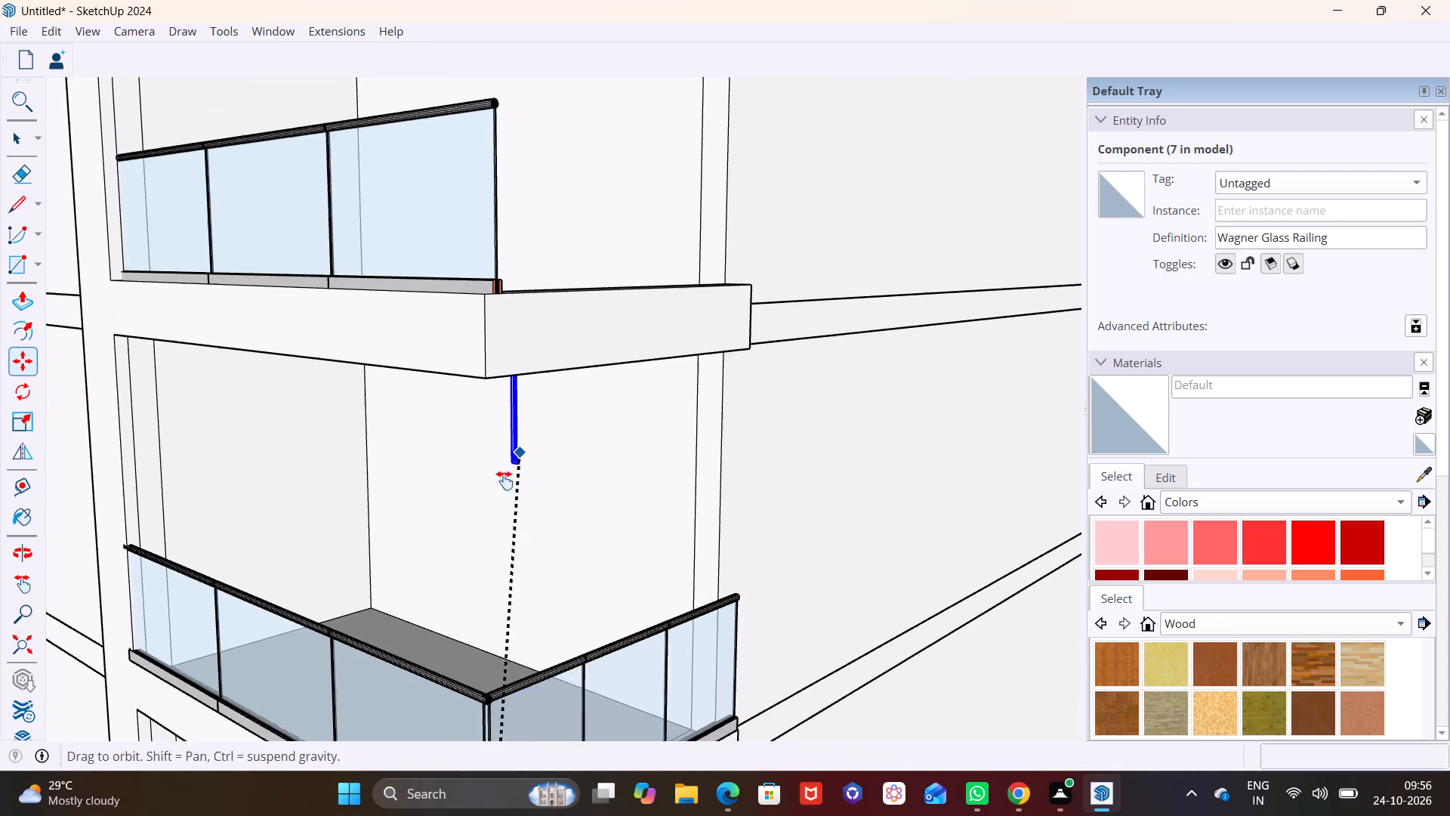
pyautogui.keyDown('shift'); pyautogui.moveTo(504, 481); pyautogui.dragTo(437, 610, button='middle'); pyautogui.keyUp('shift')
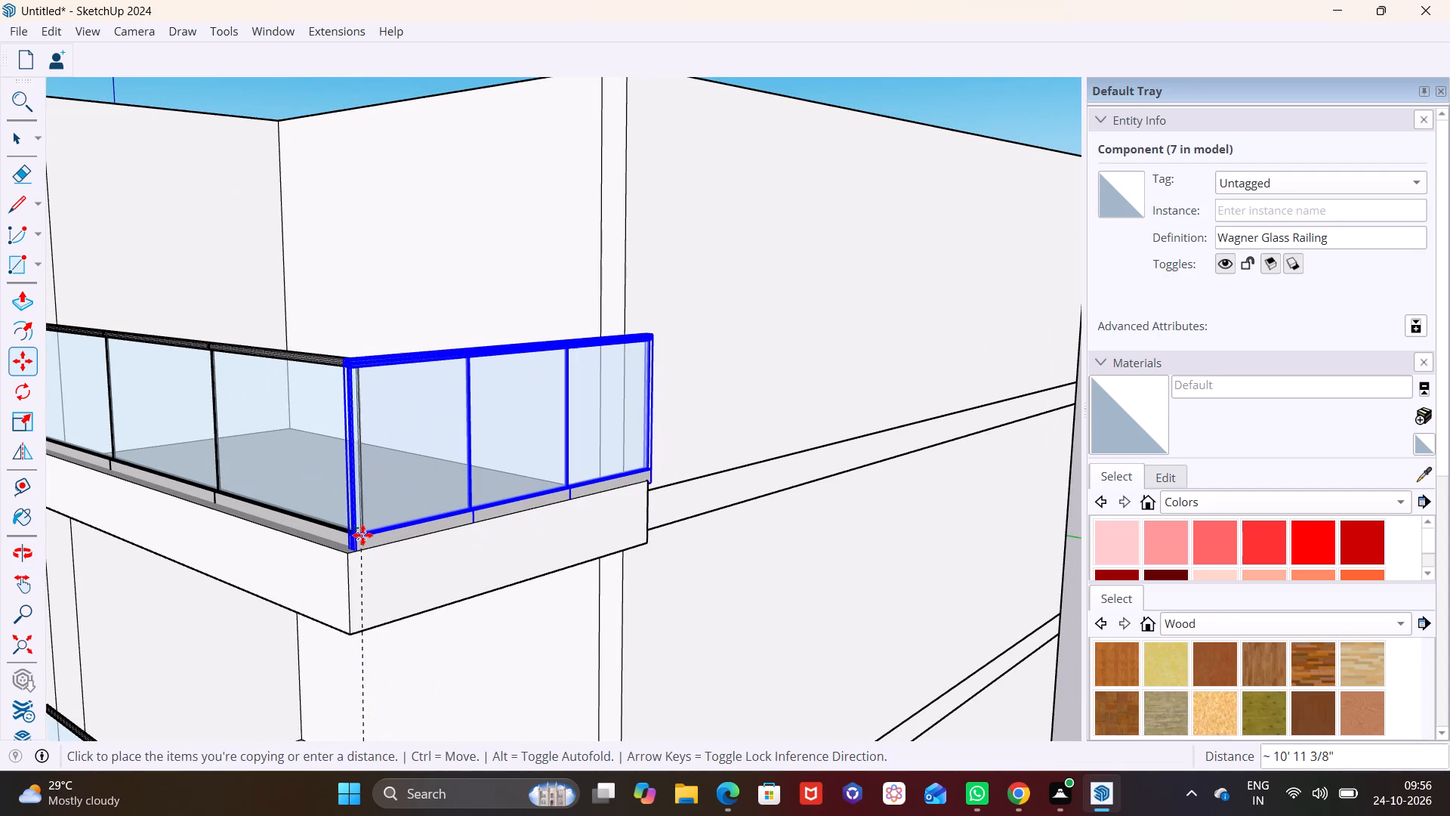
pyautogui.click(362, 535)
pyautogui.press('space')
pyautogui.click(675, 610)
# Examine the whole building and the railings on all four balconies from several sides.
pyautogui.scroll(-7, 657, 618)
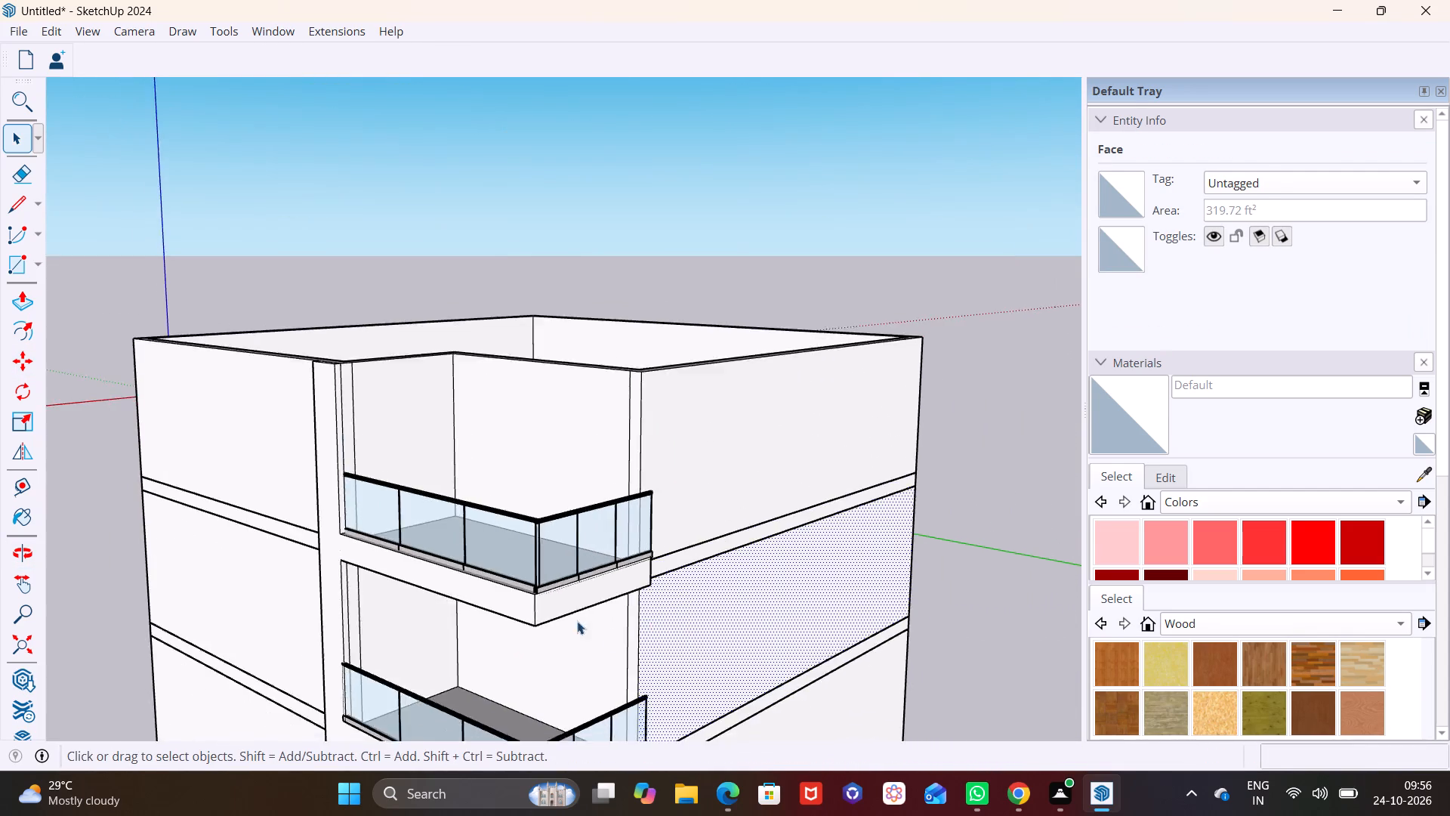
pyautogui.scroll(-2, 577, 621)
pyautogui.moveTo(577, 621); pyautogui.dragTo(820, 609, button='middle')
pyautogui.scroll(-4, 671, 592)
pyautogui.keyDown('shift'); pyautogui.moveTo(671, 592); pyautogui.dragTo(557, 178, button='middle'); pyautogui.keyUp('shift')
pyautogui.moveTo(558, 304); pyautogui.dragTo(650, 383, button='middle')
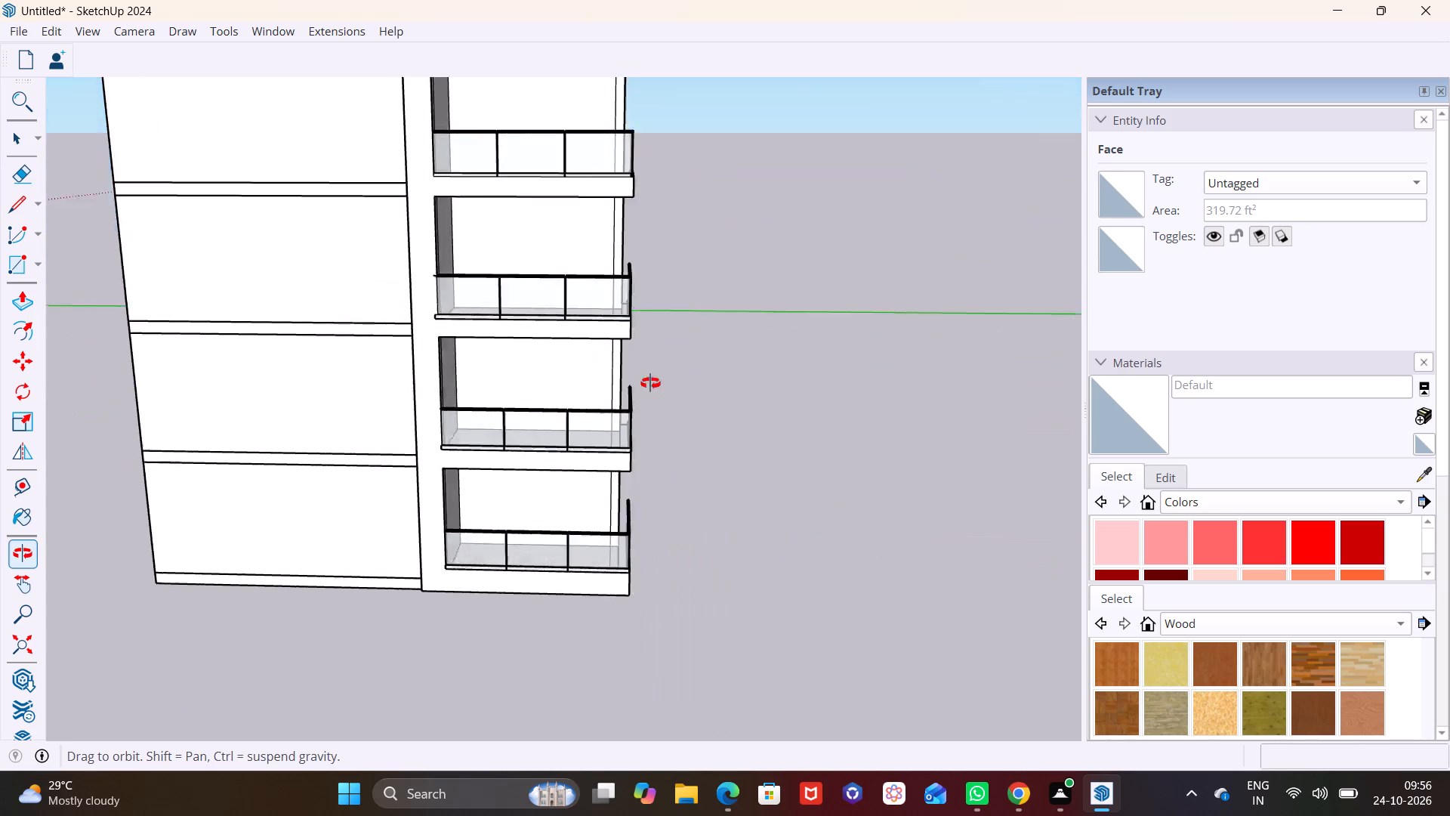
pyautogui.moveTo(650, 383); pyautogui.dragTo(805, 363, button='middle')
pyautogui.click(776, 499)
pyautogui.scroll(4, 686, 505)
pyautogui.moveTo(631, 534); pyautogui.dragTo(789, 482, button='middle')
pyautogui.scroll(-8, 713, 490)
pyautogui.scroll(1, 713, 494)
pyautogui.moveTo(713, 494); pyautogui.dragTo(799, 477, button='middle')
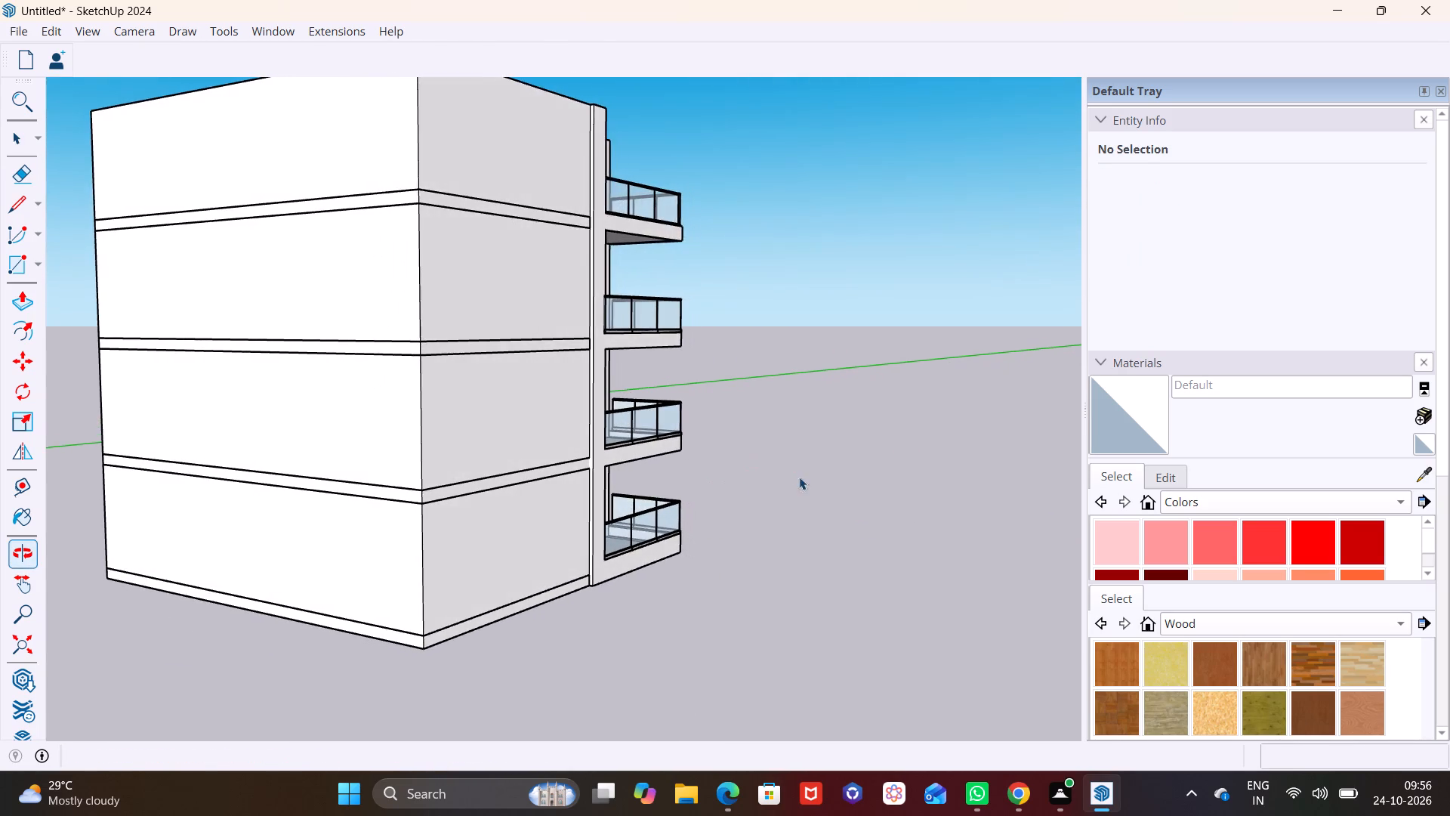
pyautogui.scroll(-2, 663, 462)
pyautogui.keyDown('shift'); pyautogui.moveTo(665, 461); pyautogui.dragTo(707, 512, button='middle'); pyautogui.keyUp('shift')
pyautogui.moveTo(710, 506); pyautogui.dragTo(710, 505, button='middle')
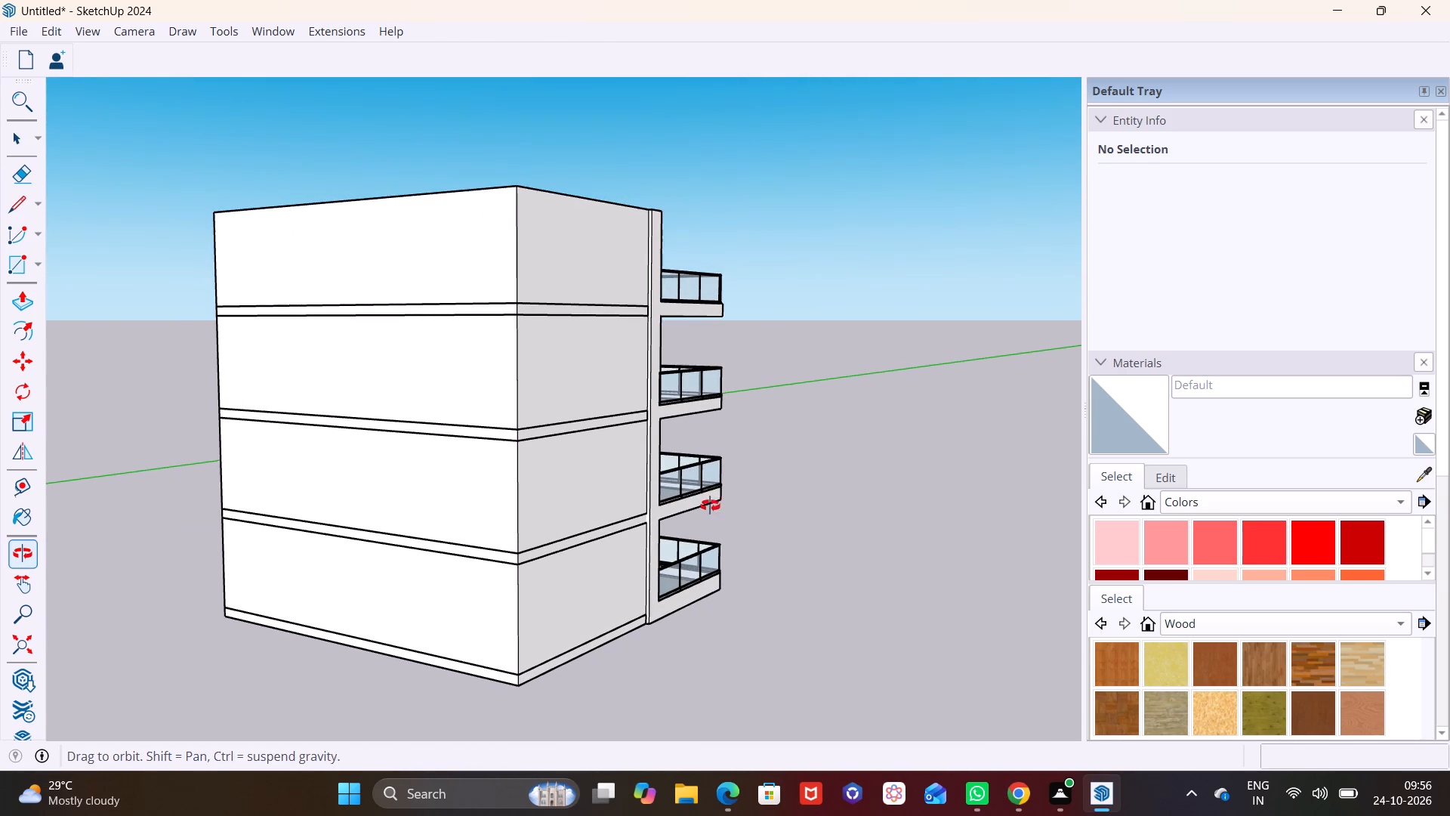
pyautogui.moveTo(710, 505); pyautogui.dragTo(720, 503, button='middle')
pyautogui.moveTo(662, 478); pyautogui.dragTo(582, 491, button='middle')
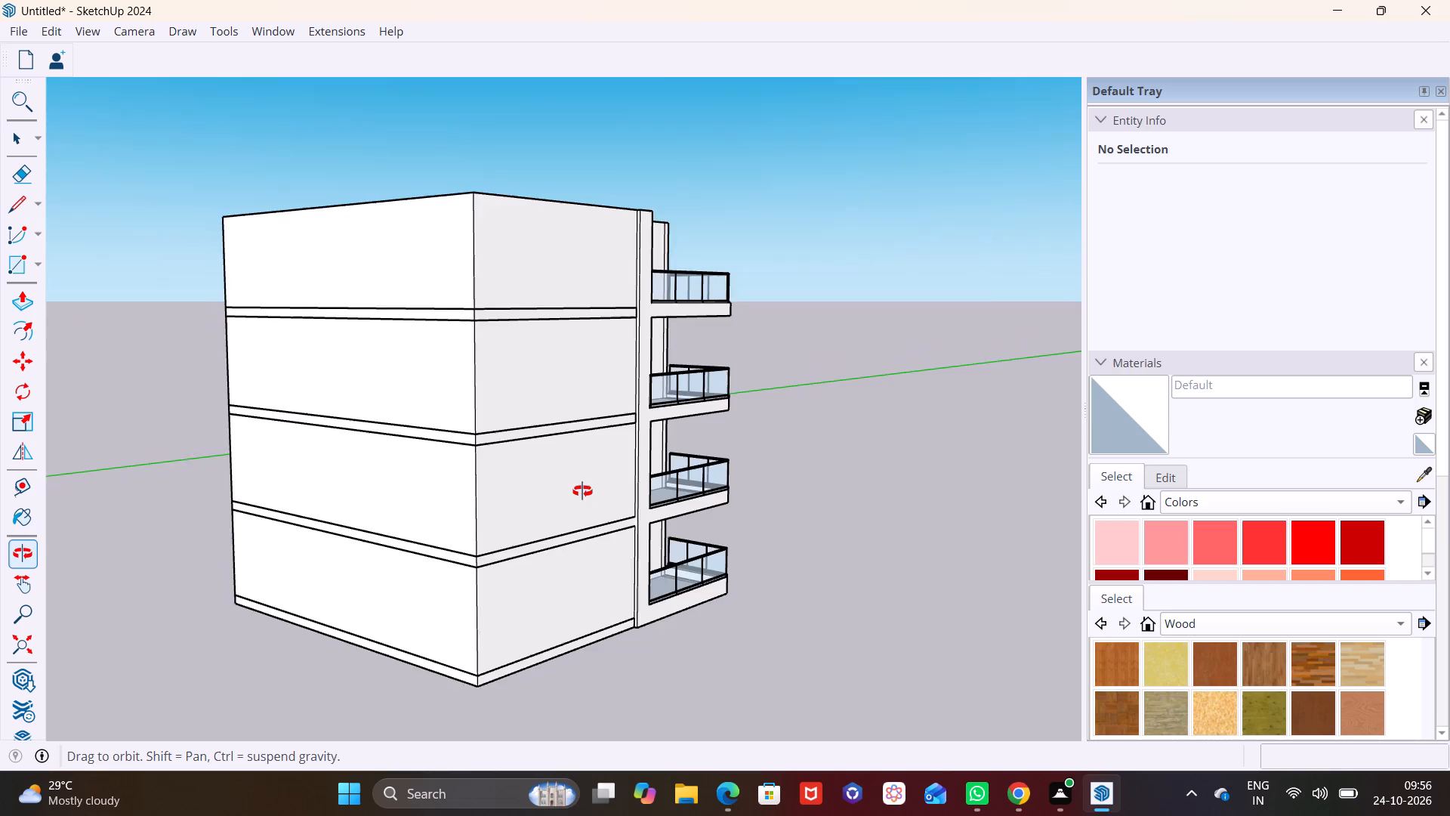
pyautogui.moveTo(582, 491); pyautogui.dragTo(460, 489, button='middle')
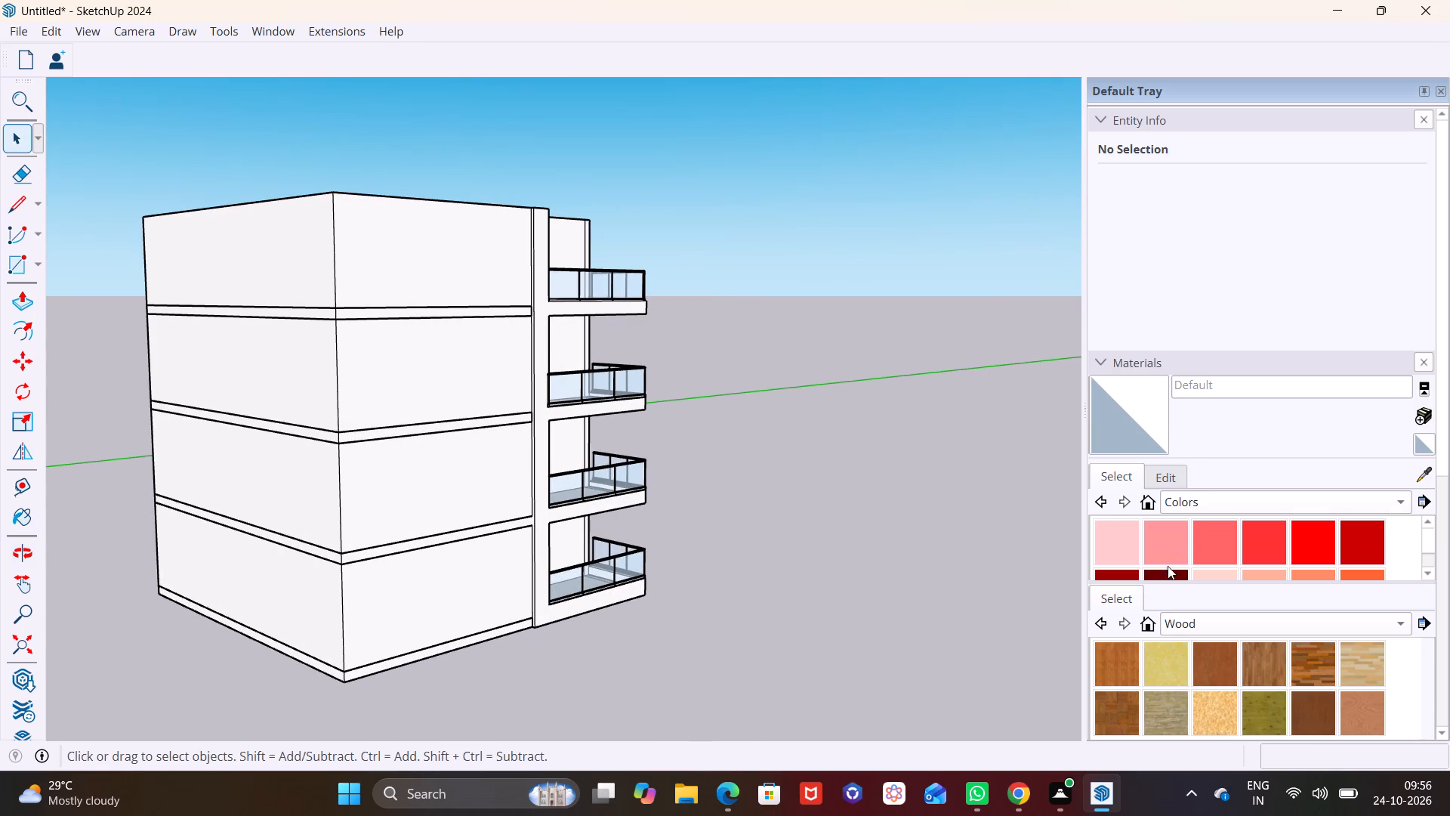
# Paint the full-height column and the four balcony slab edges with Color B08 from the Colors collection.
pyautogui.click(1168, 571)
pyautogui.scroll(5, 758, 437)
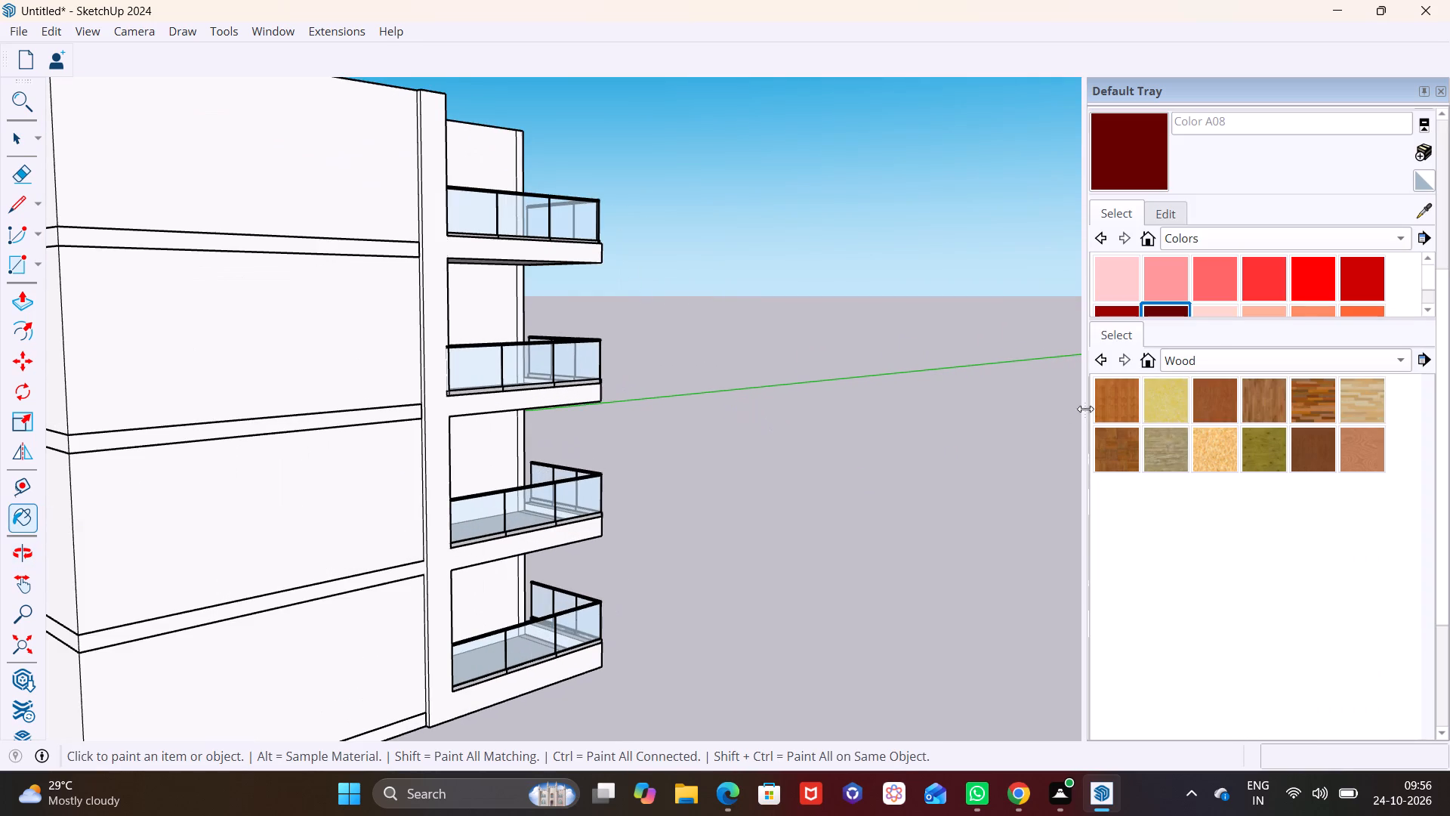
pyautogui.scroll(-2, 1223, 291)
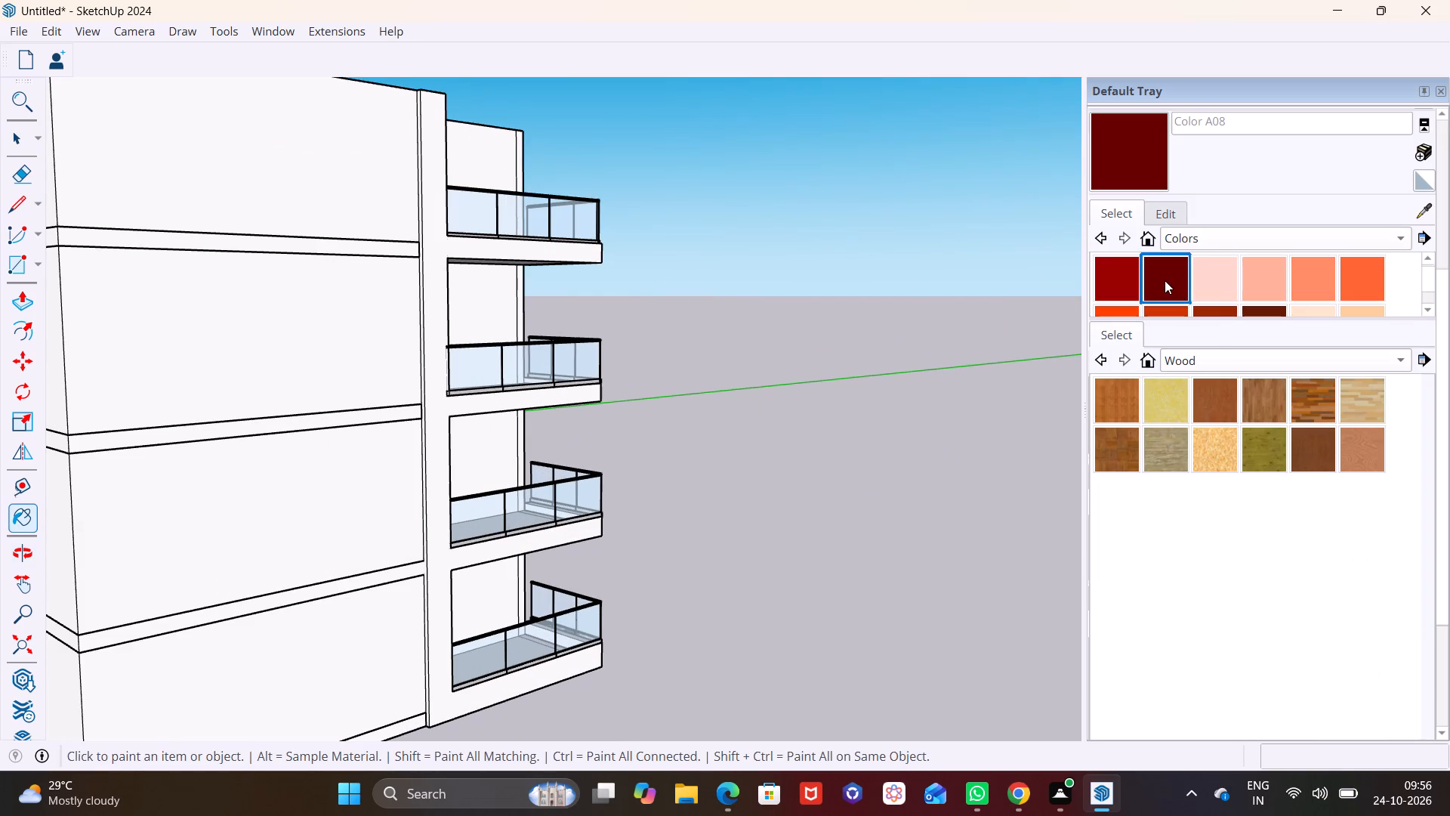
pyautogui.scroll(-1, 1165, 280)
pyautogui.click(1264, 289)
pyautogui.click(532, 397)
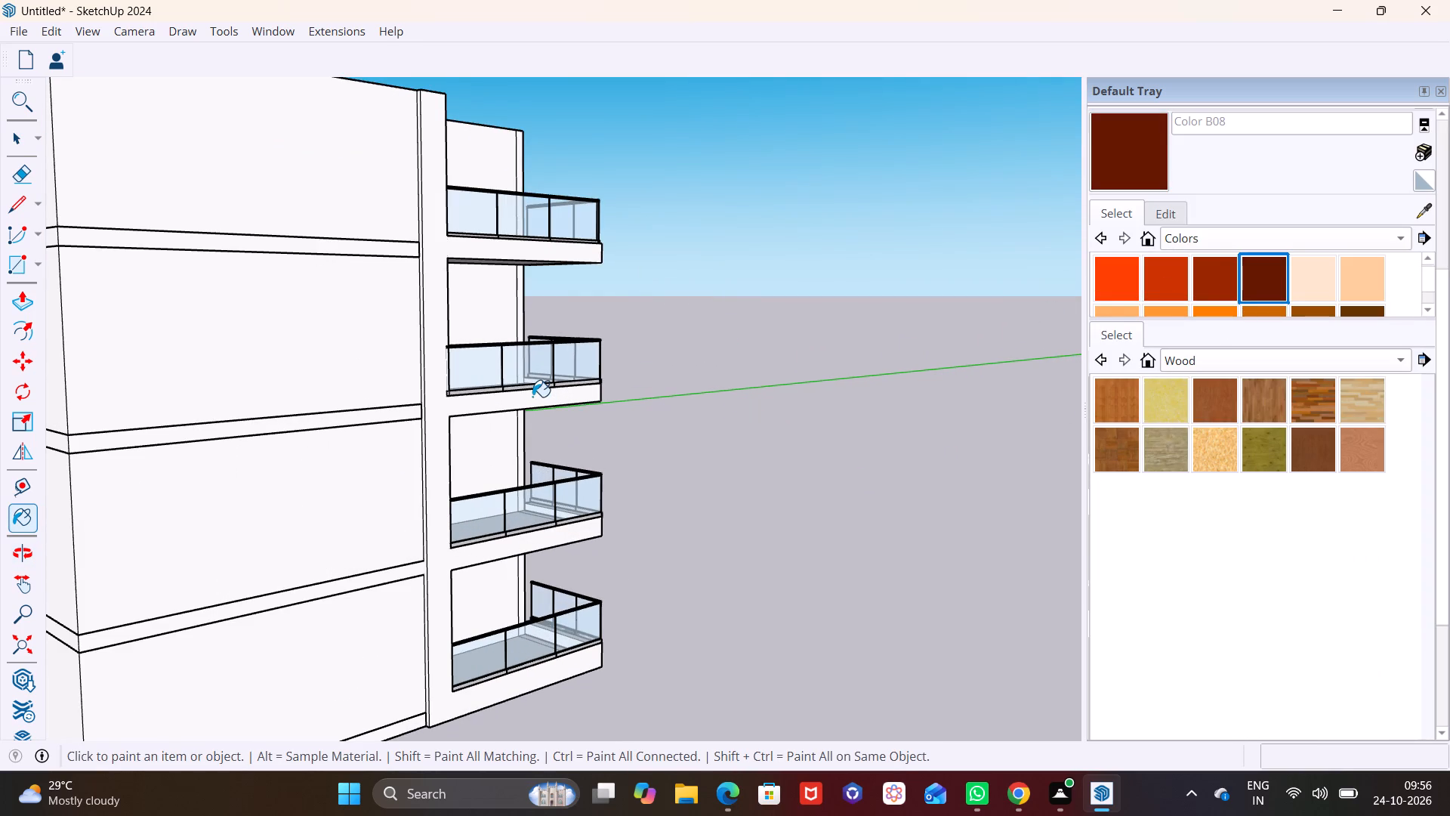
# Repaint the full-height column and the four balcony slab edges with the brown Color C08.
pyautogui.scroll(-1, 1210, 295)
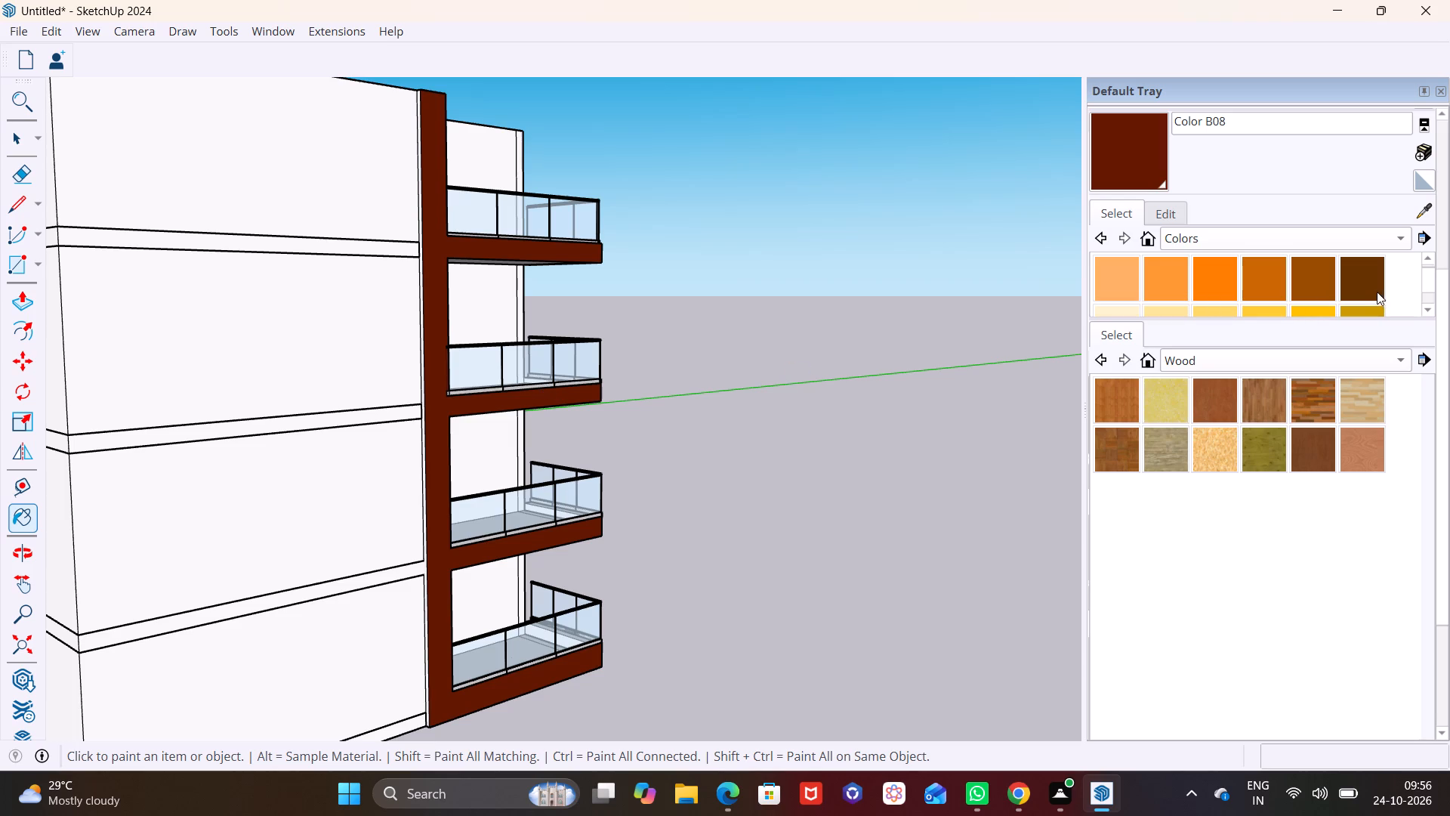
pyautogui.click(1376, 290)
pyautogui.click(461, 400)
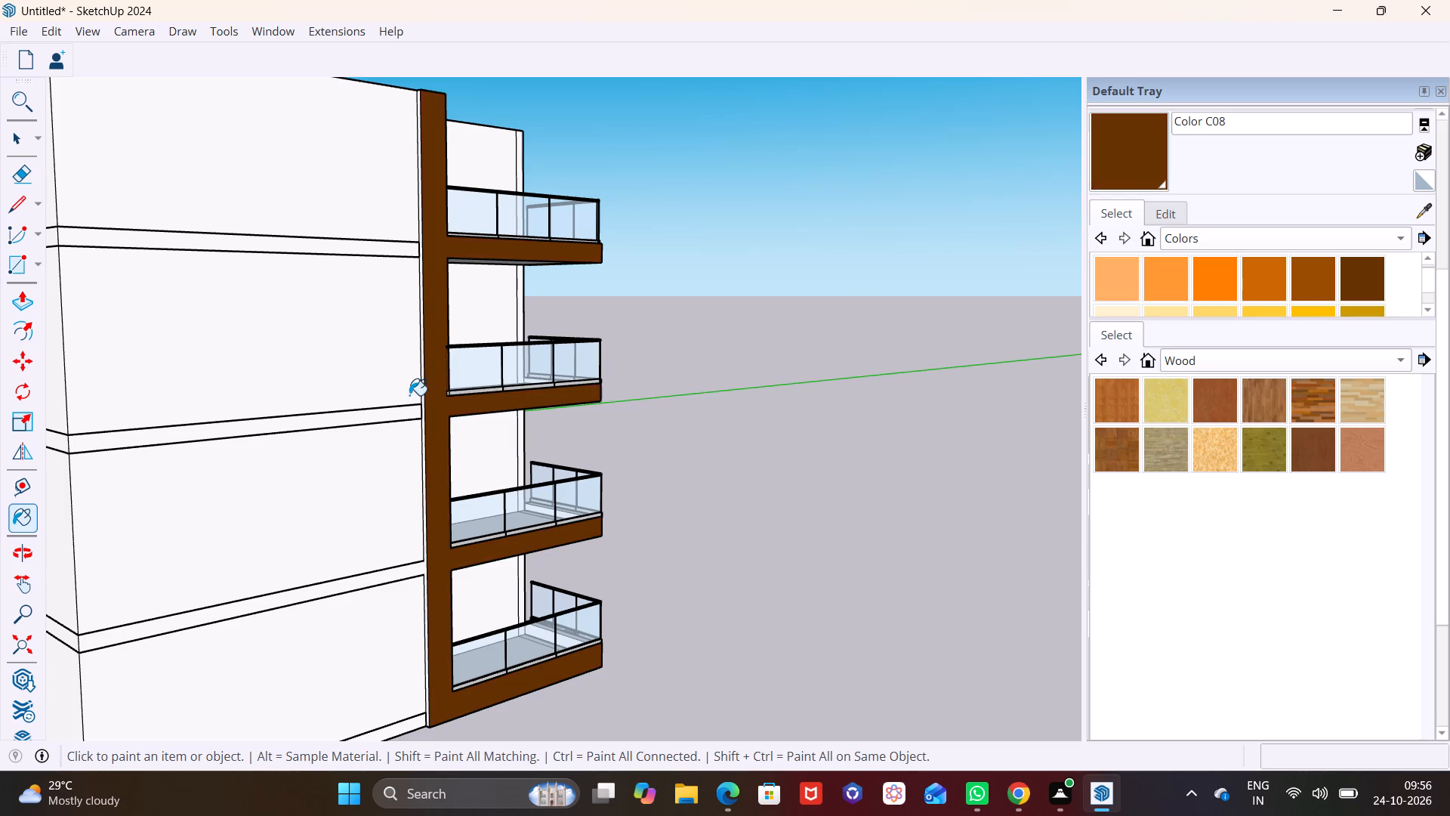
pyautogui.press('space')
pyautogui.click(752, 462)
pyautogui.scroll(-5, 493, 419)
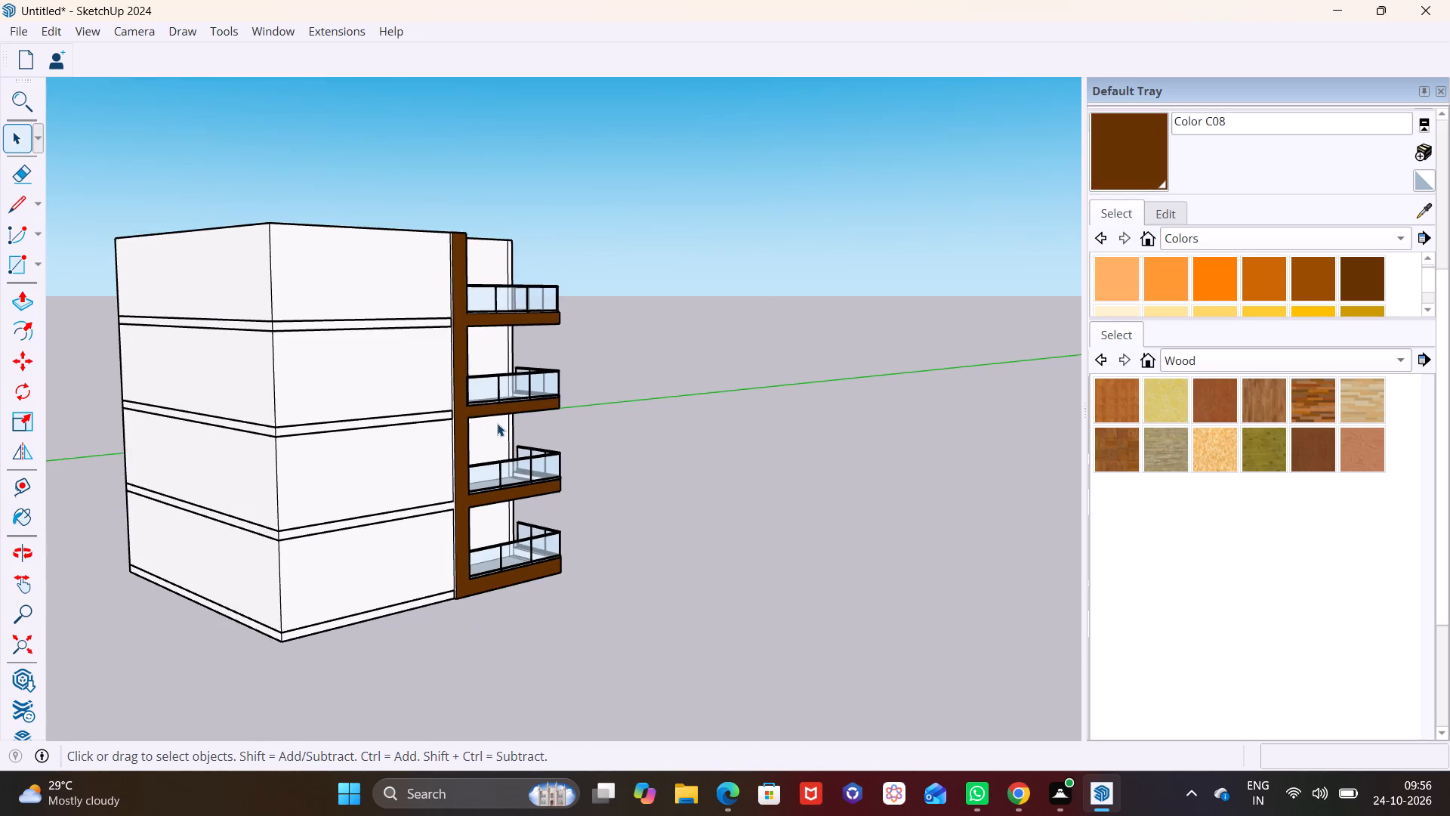
# Examine the brown column and balcony slabs from the front and the side.
pyautogui.moveTo(474, 422); pyautogui.dragTo(316, 428, button='middle')
pyautogui.scroll(6, 471, 445)
pyautogui.moveTo(474, 449); pyautogui.dragTo(319, 440, button='middle')
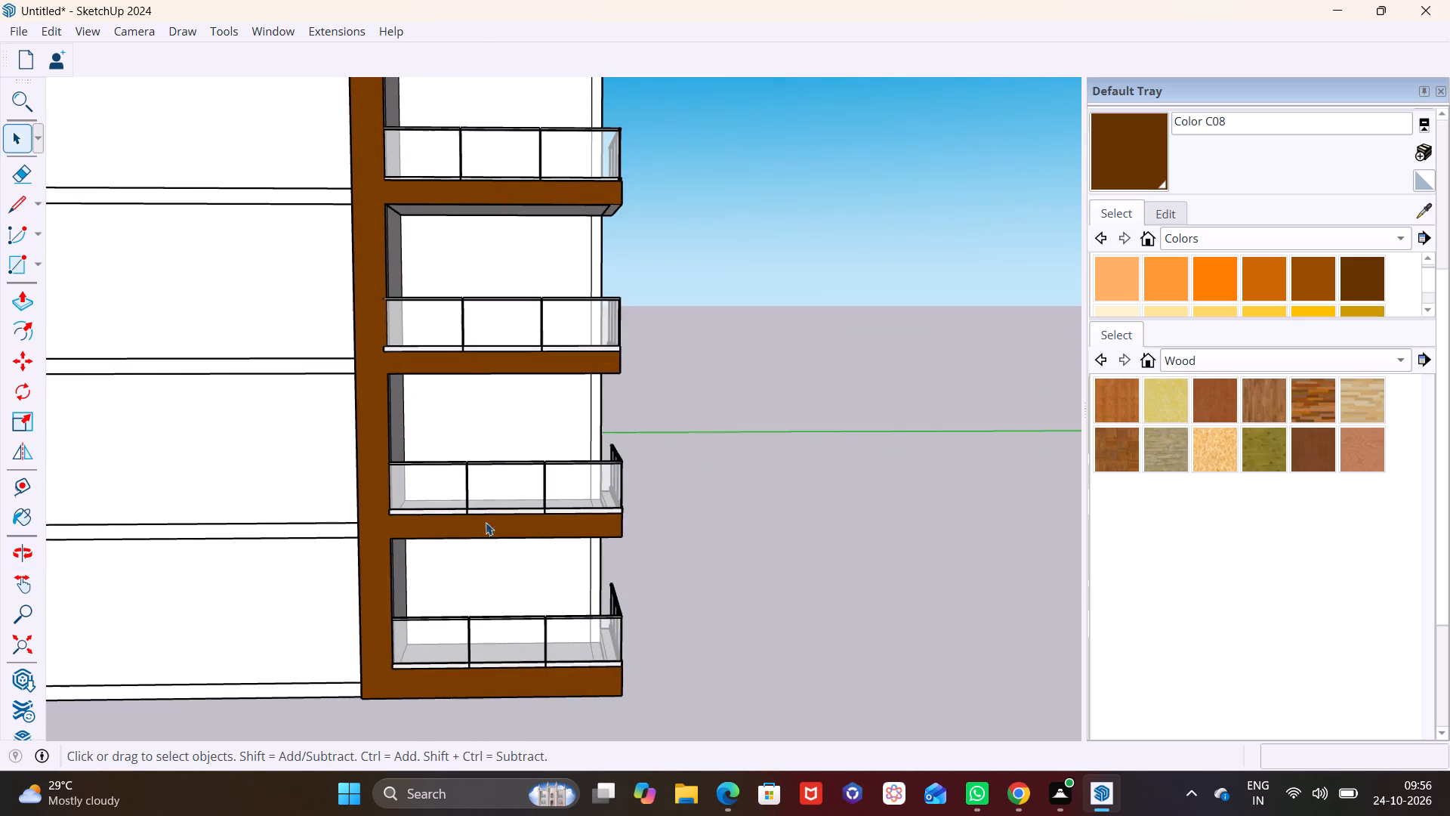
pyautogui.moveTo(495, 527); pyautogui.dragTo(503, 474, button='middle')
pyautogui.scroll(1, 489, 524)
pyautogui.scroll(-3, 507, 478)
pyautogui.moveTo(546, 536); pyautogui.dragTo(606, 546, button='middle')
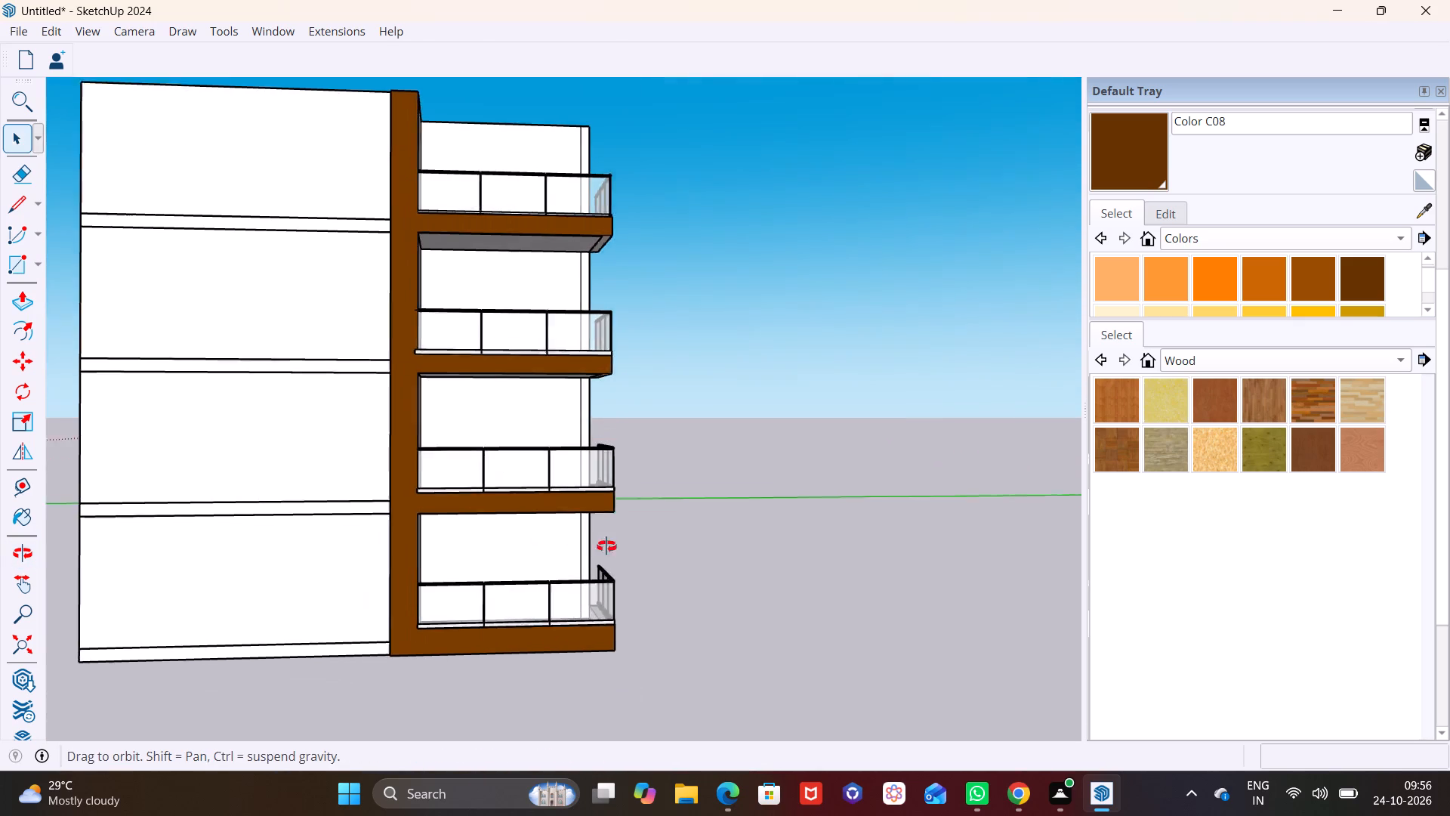
pyautogui.moveTo(606, 546); pyautogui.dragTo(677, 546, button='middle')
# Look through the Tile, 3d Printing, and Asphalt and Concrete material collections for a column finish.
pyautogui.click(1202, 369)
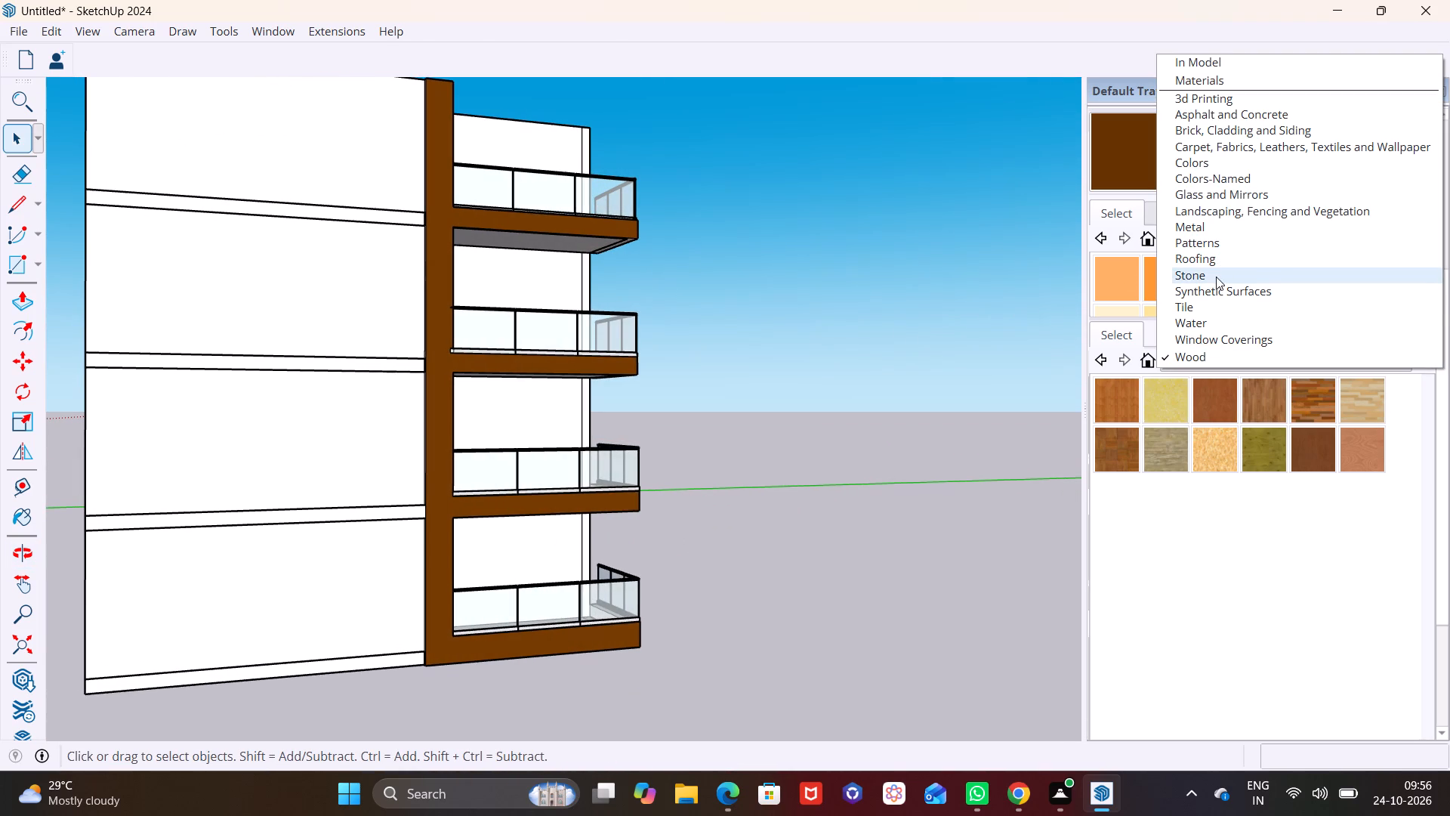
pyautogui.click(1208, 311)
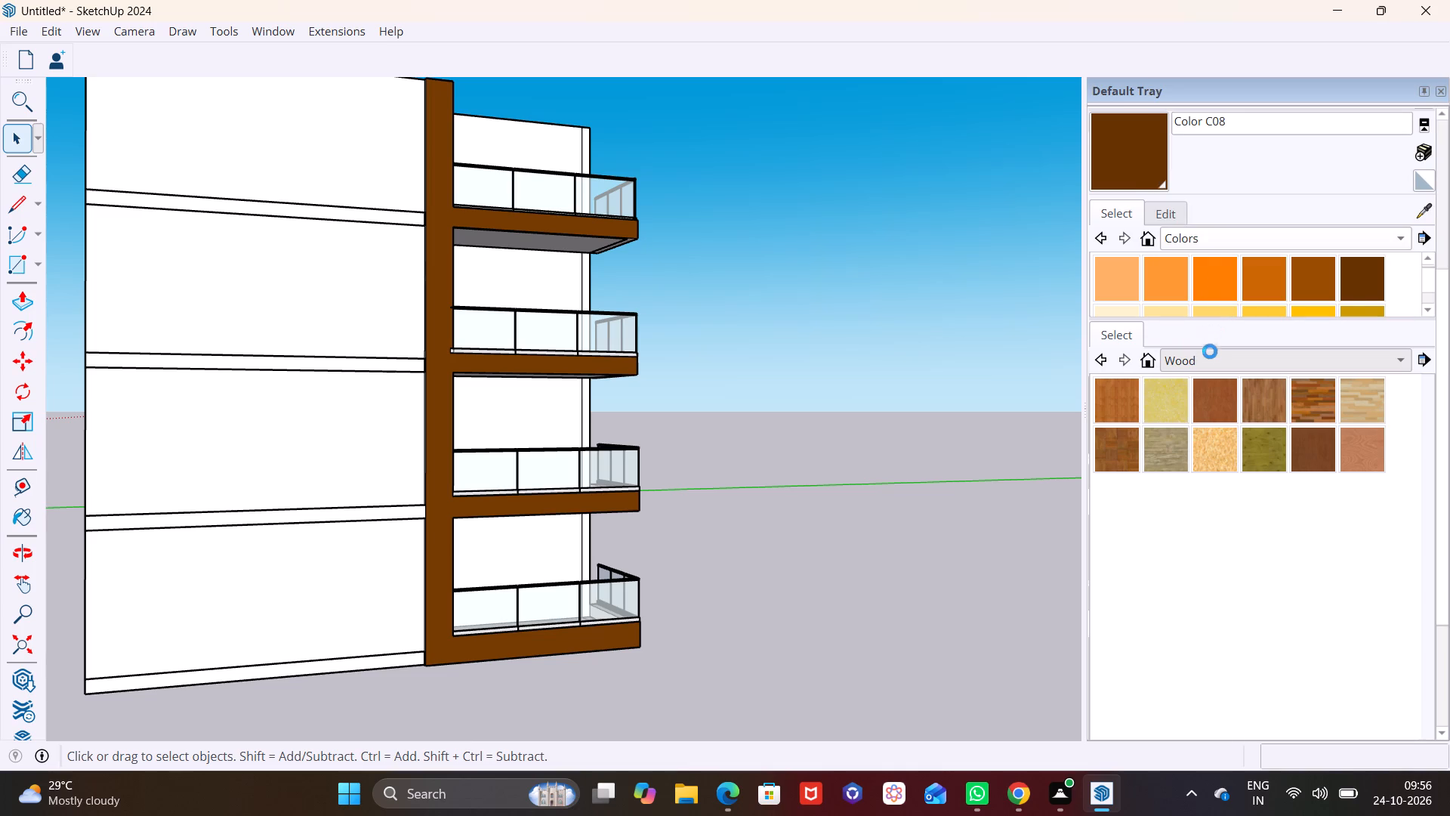
pyautogui.click(1223, 360)
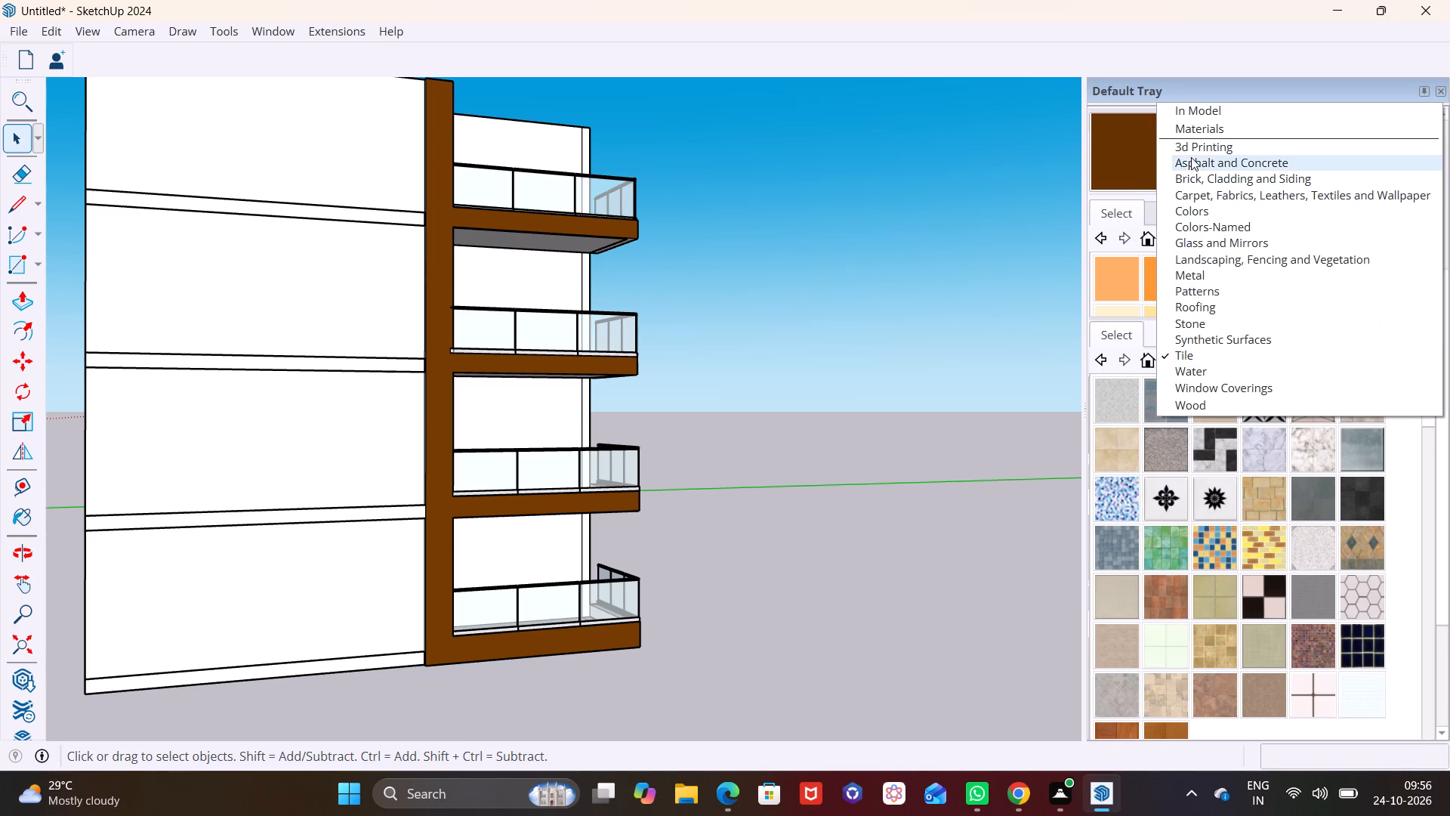
pyautogui.click(1199, 148)
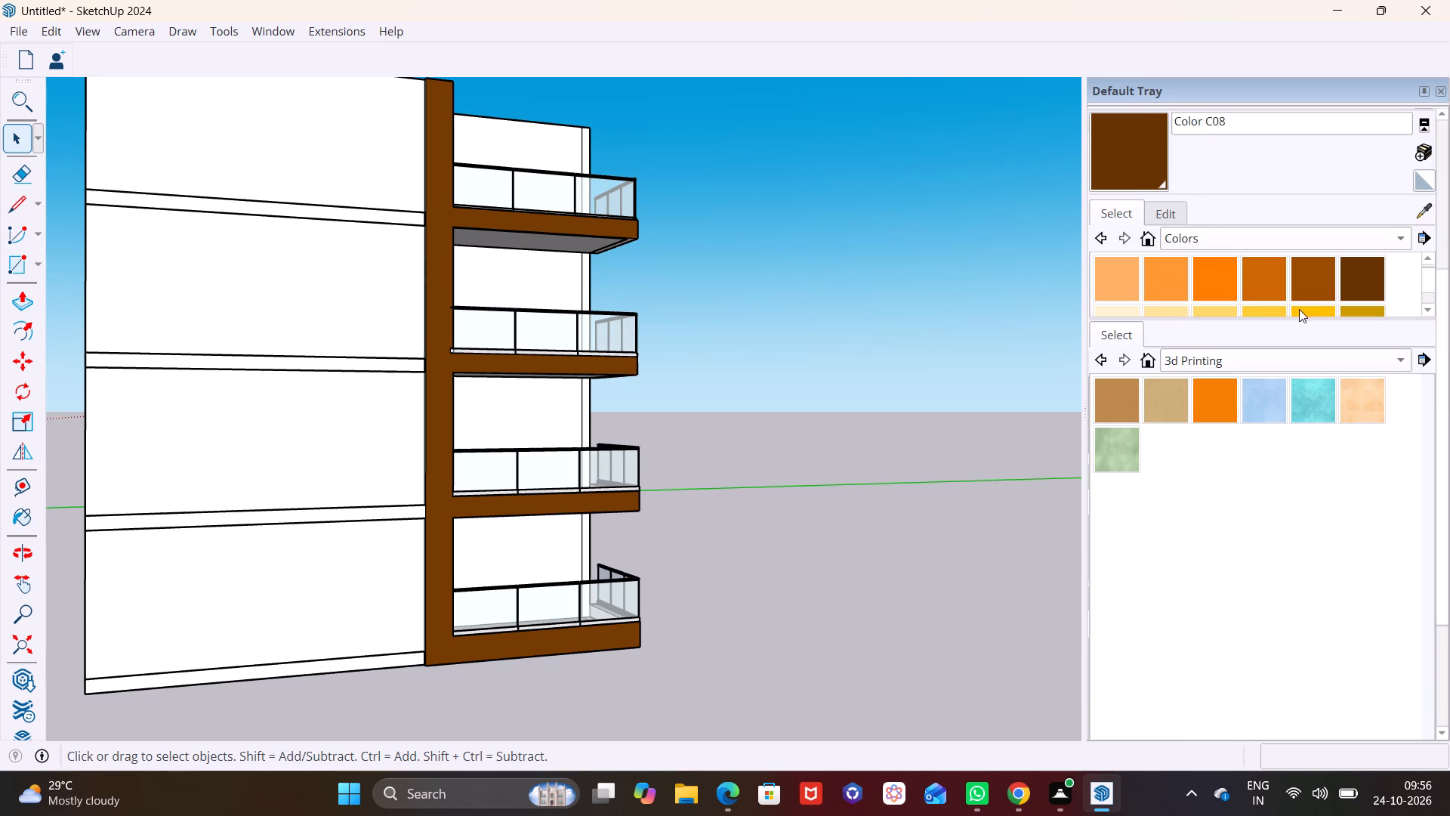
pyautogui.click(1229, 243)
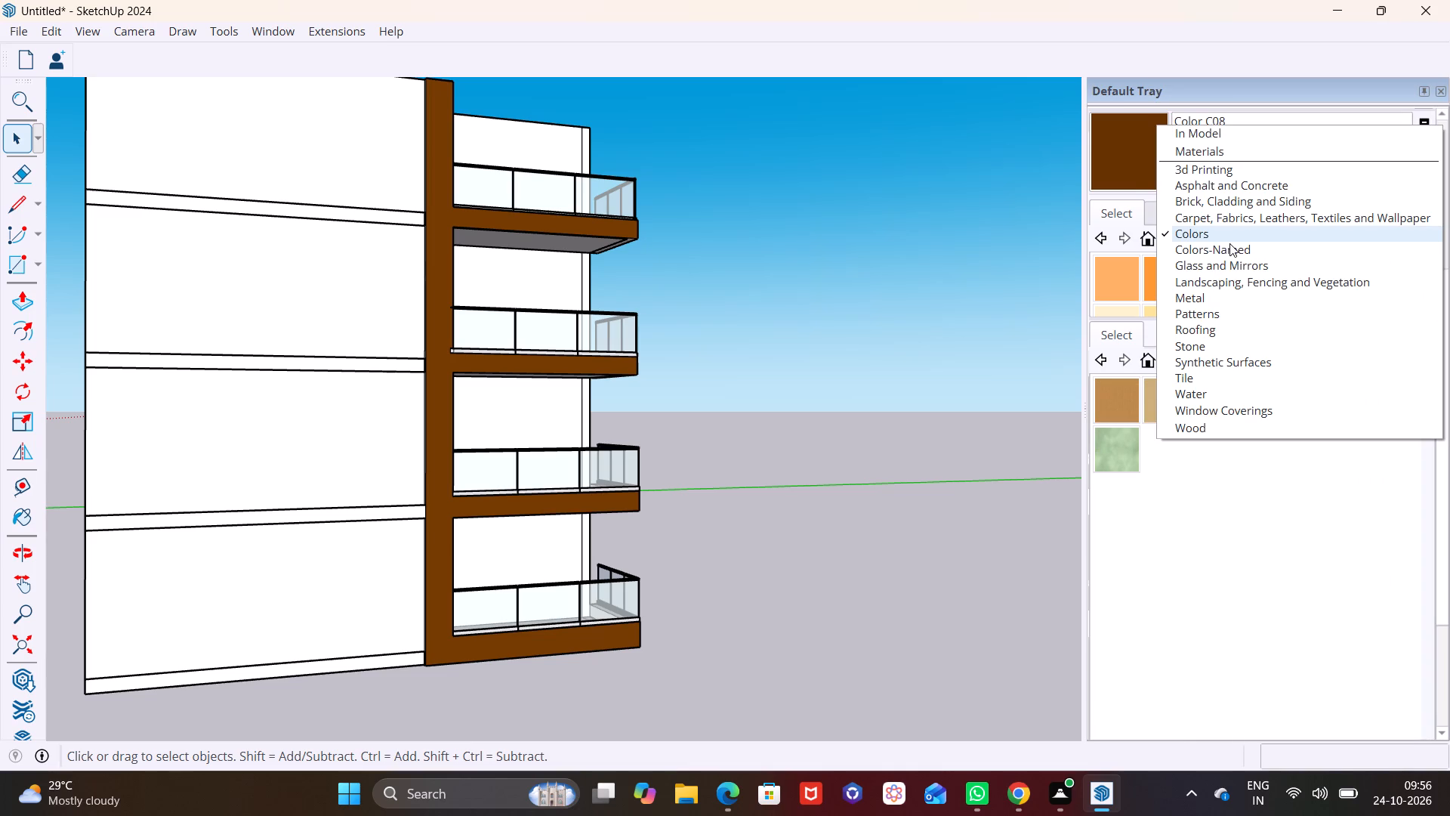
pyautogui.click(1220, 189)
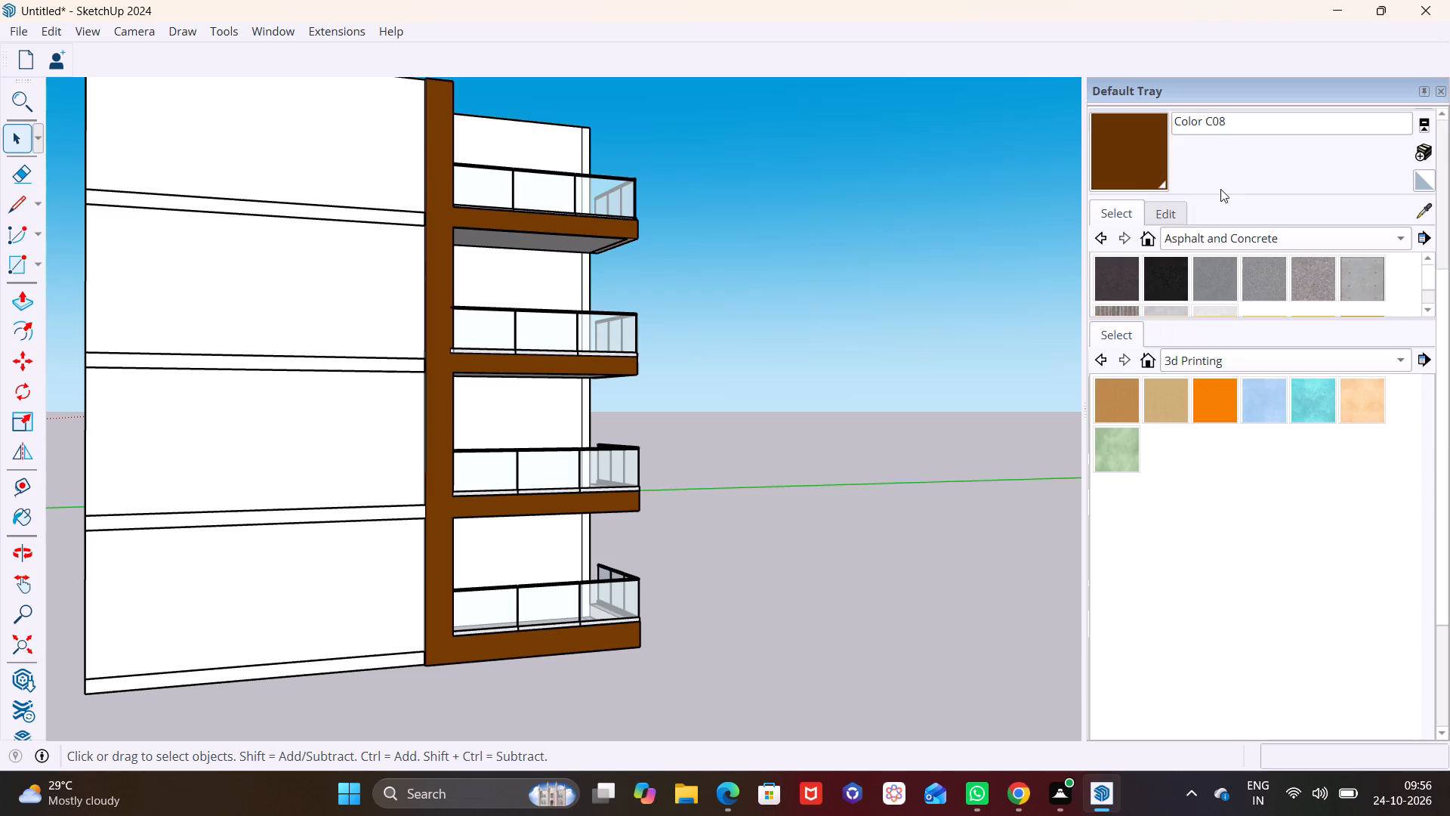
pyautogui.scroll(-5, 1204, 273)
pyautogui.scroll(2, 1203, 280)
# Paint the full-height column and balcony slab edges with Stone Flagstone Ashlar from the Brick, Cladding and Siding collection.
pyautogui.click(1217, 236)
pyautogui.click(1200, 254)
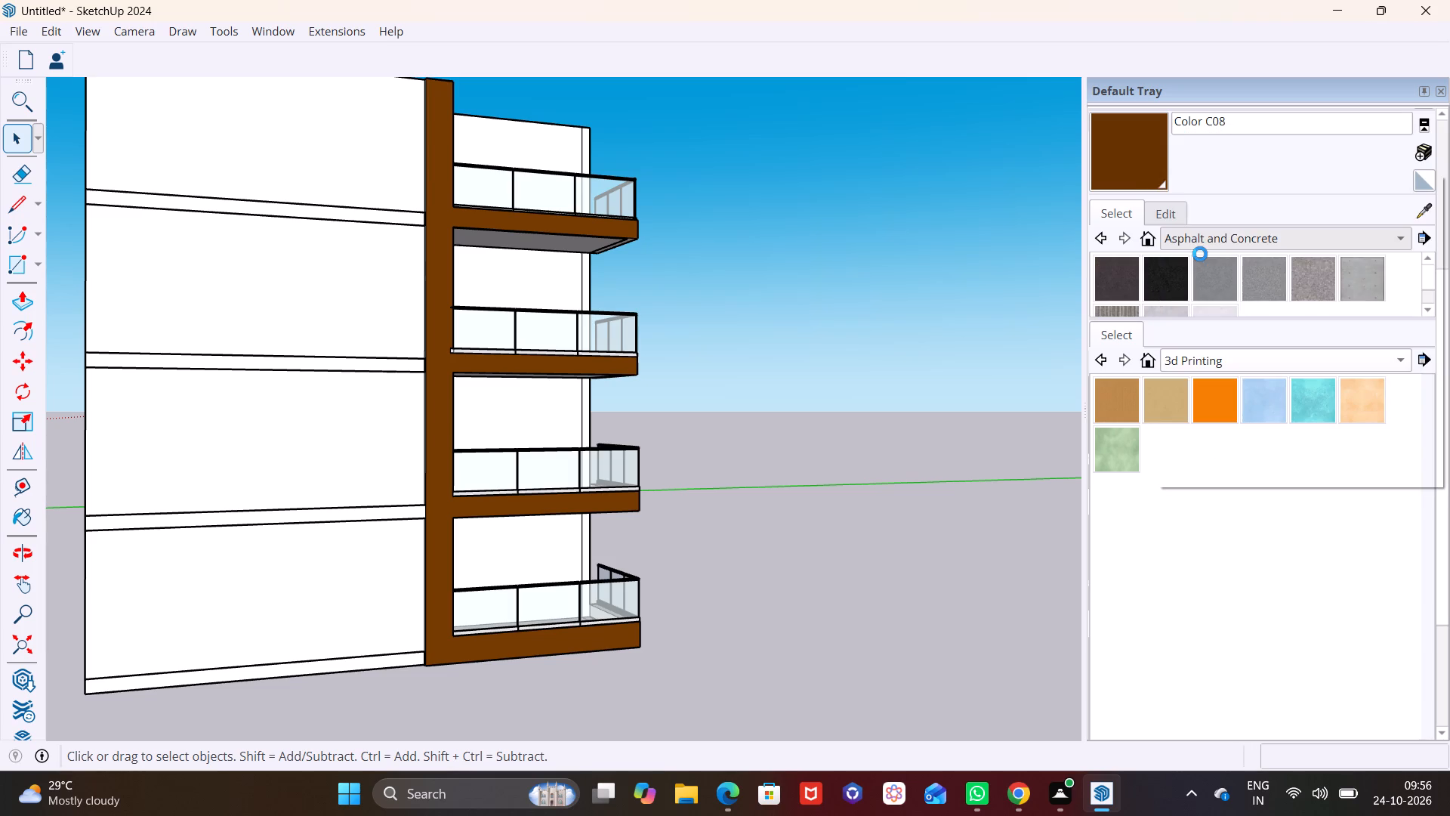
pyautogui.scroll(-3, 1207, 277)
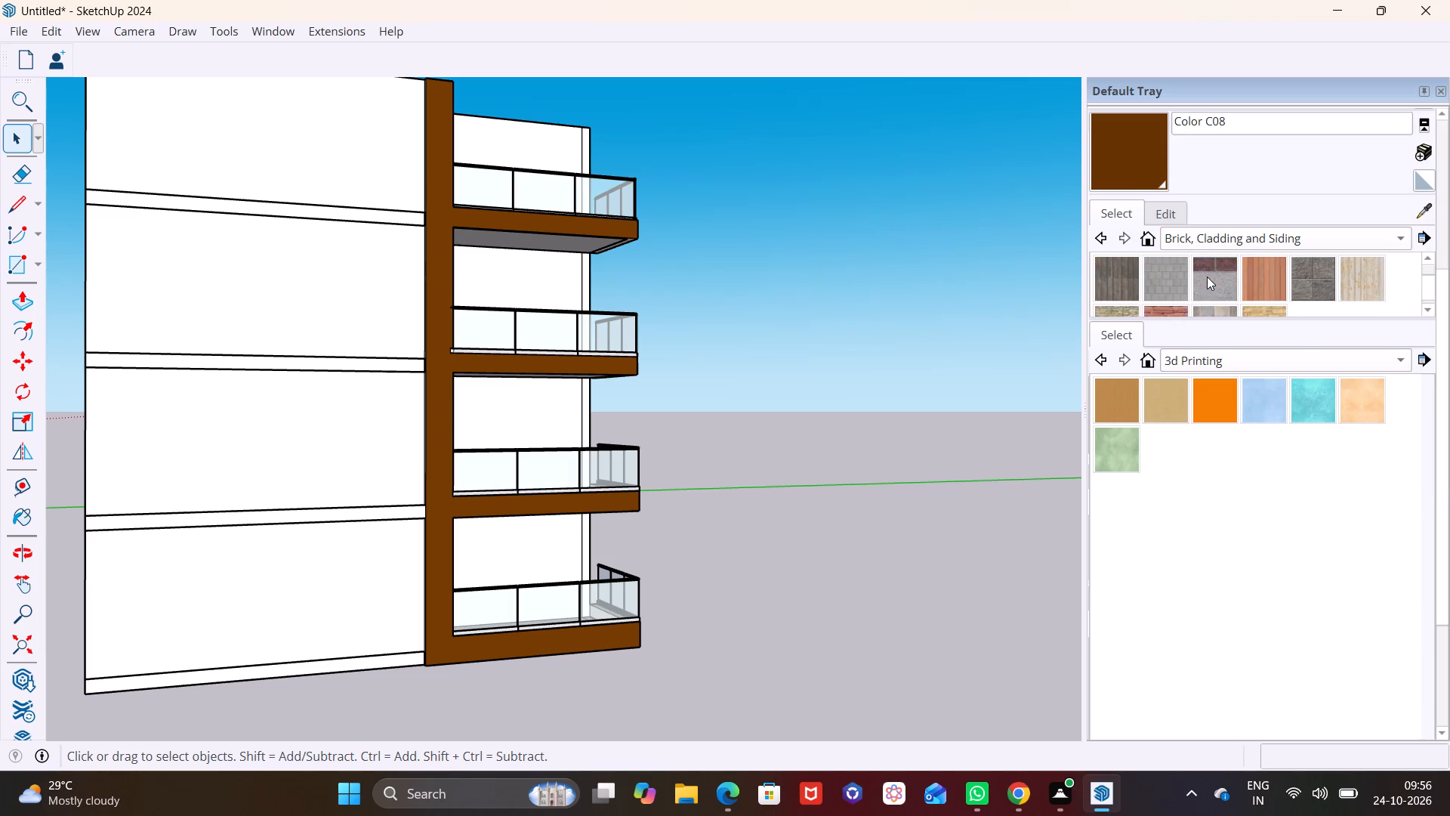
pyautogui.scroll(-2, 1207, 277)
pyautogui.click(1227, 235)
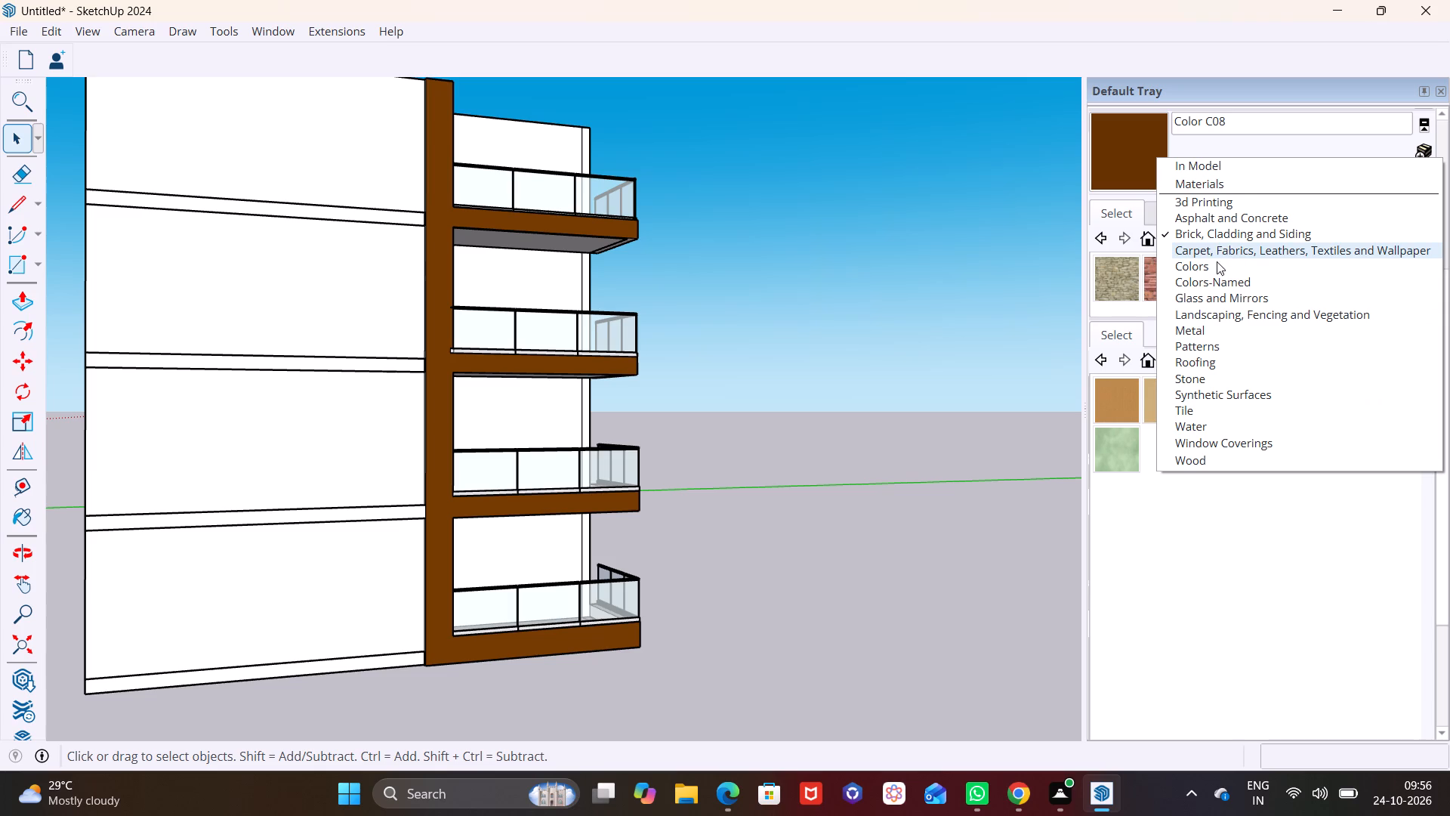
pyautogui.click(1218, 240)
pyautogui.scroll(-6, 1192, 275)
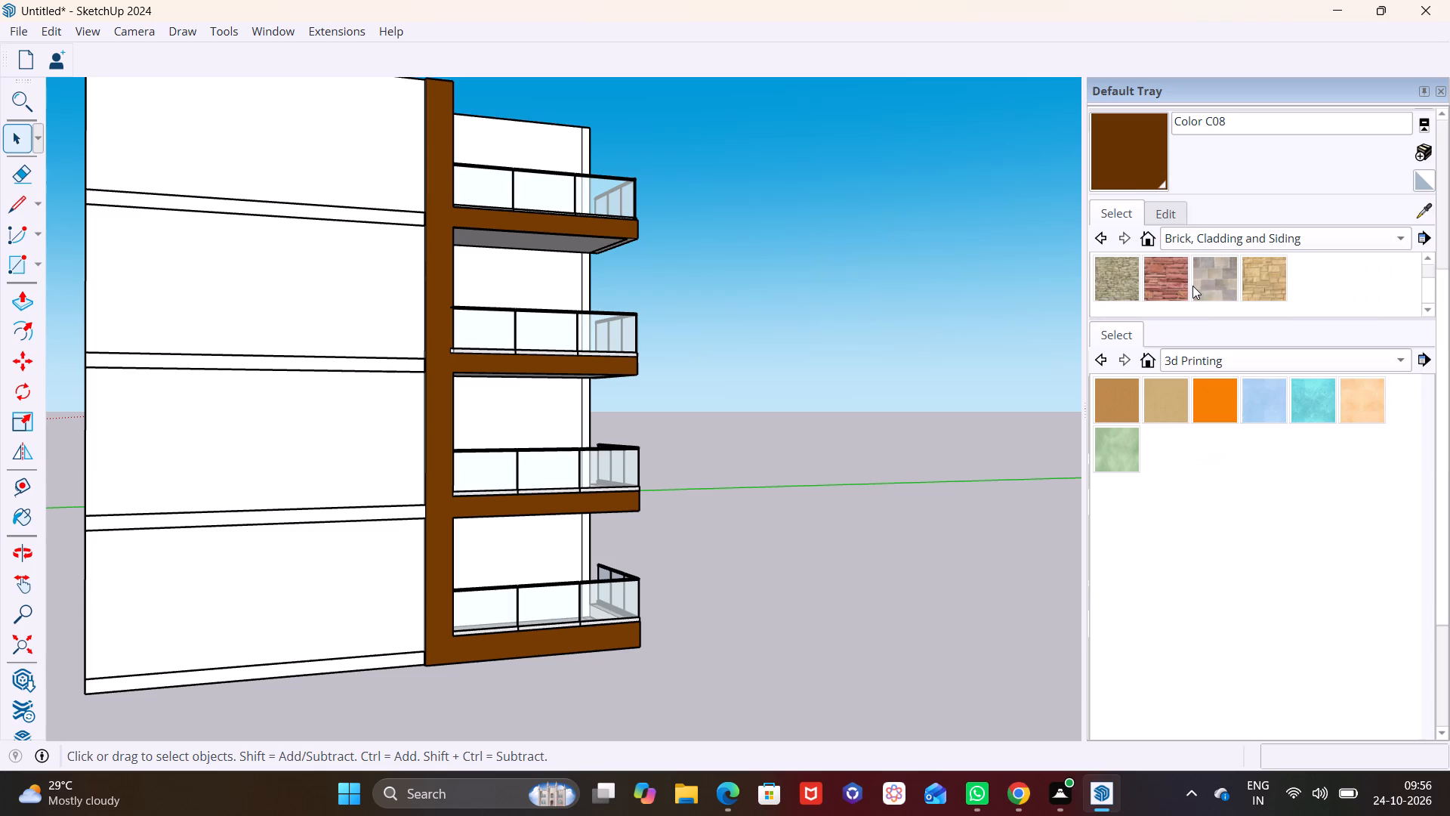
pyautogui.click(1164, 286)
pyautogui.click(434, 376)
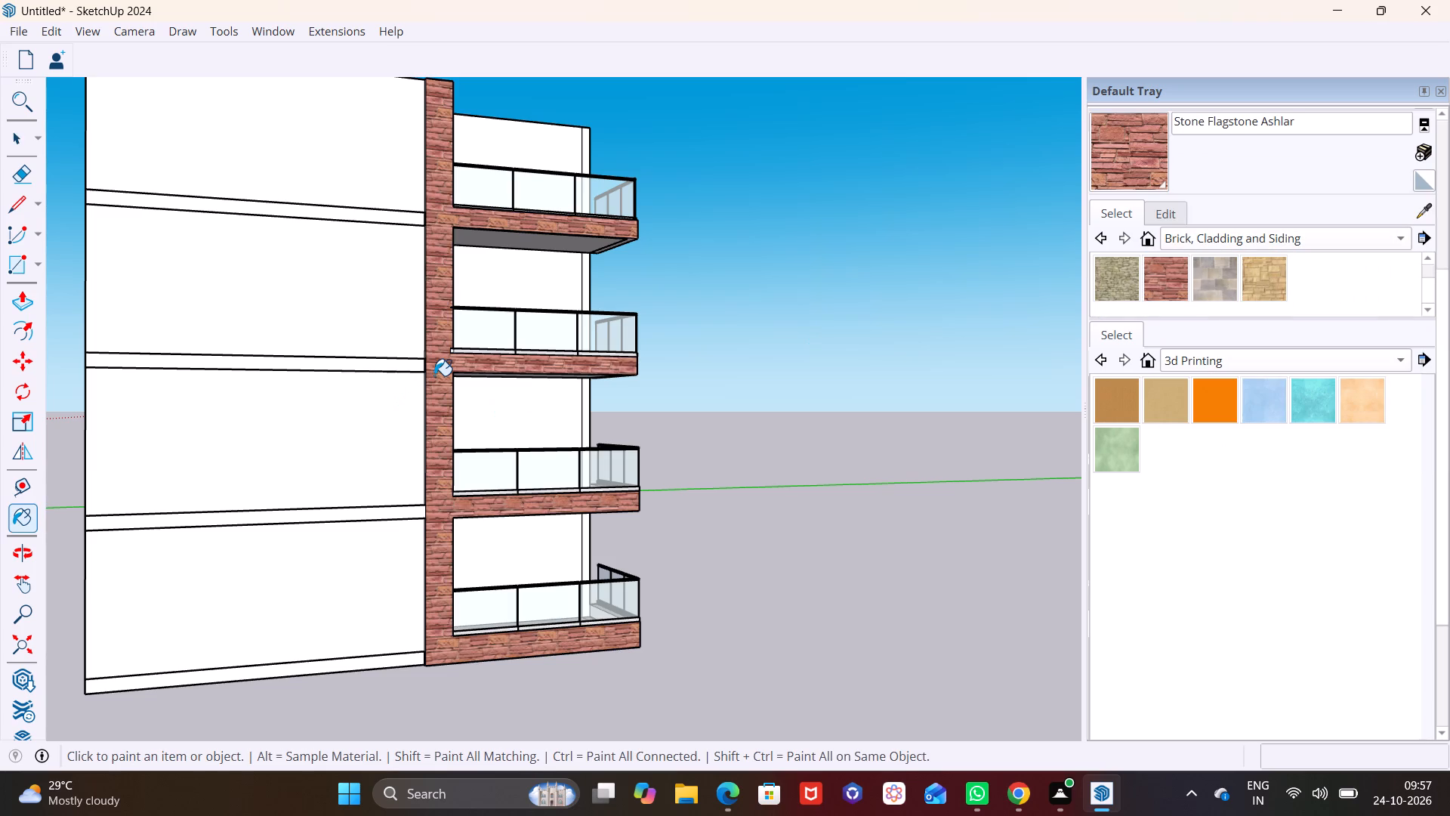
pyautogui.hscroll(-1, 538, 517)
pyautogui.hscroll(1, 538, 517)
pyautogui.scroll(1, 538, 517)
pyautogui.hscroll(1, 538, 515)
pyautogui.scroll(20, 538, 514)
pyautogui.scroll(20, 538, 514)
pyautogui.scroll(20, 538, 514)
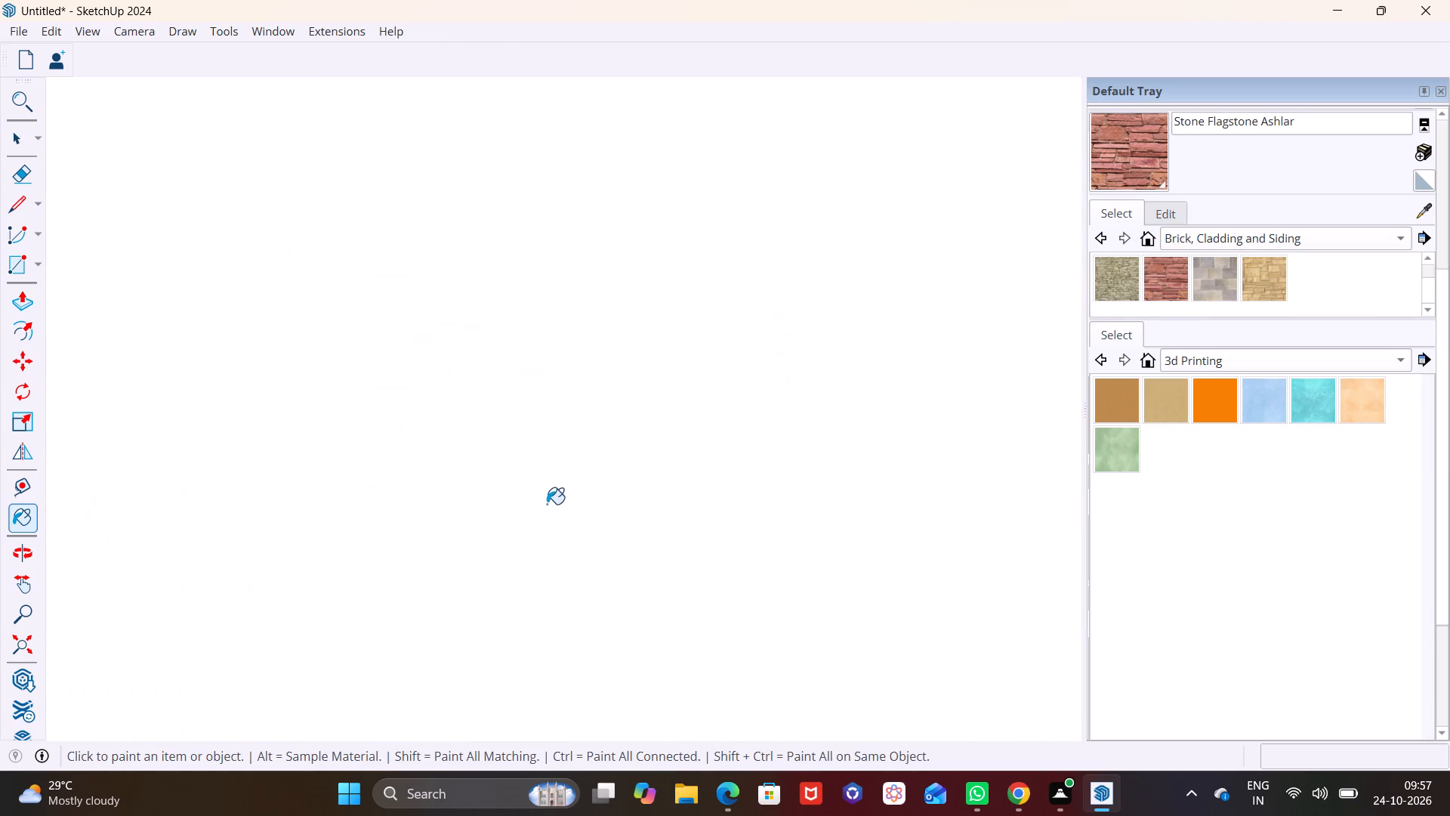
pyautogui.scroll(10, 547, 504)
pyautogui.scroll(-20, 554, 498)
pyautogui.scroll(-14, 554, 498)
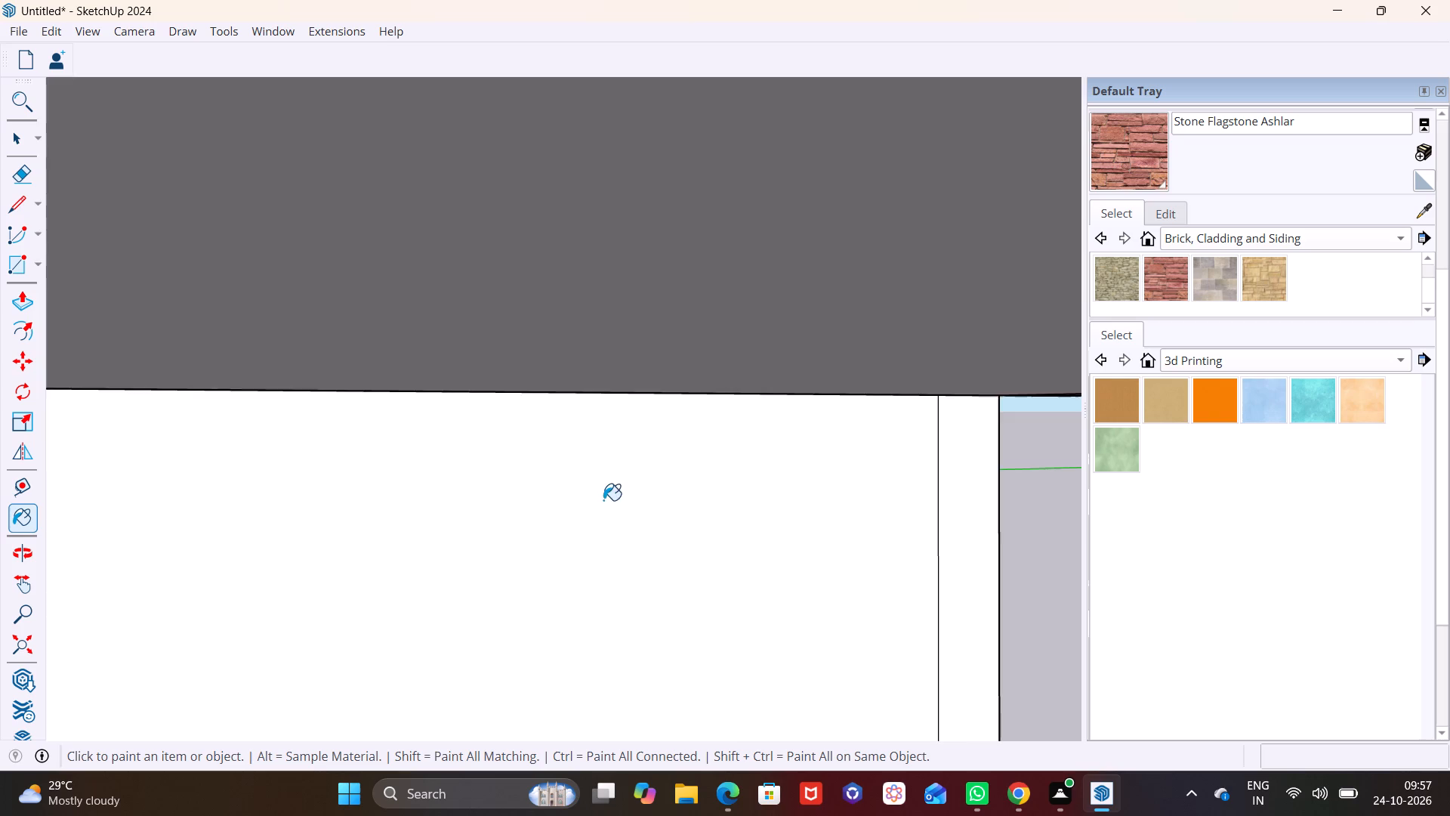
pyautogui.scroll(-20, 603, 500)
pyautogui.scroll(-3, 603, 500)
pyautogui.press('space')
pyautogui.click(813, 534)
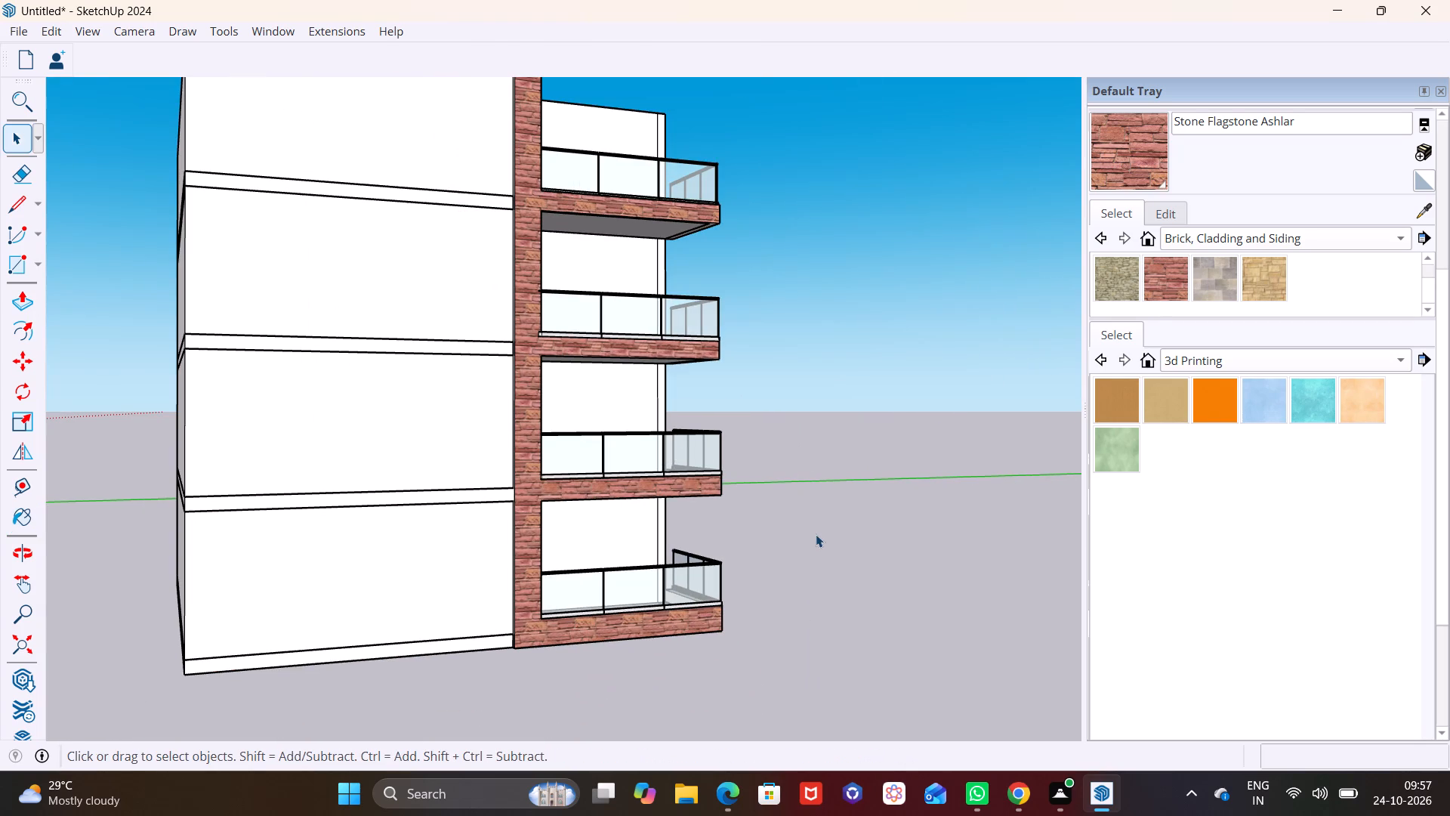
# Look through the Colors-Named material collection for further exterior colours.
pyautogui.click(1248, 236)
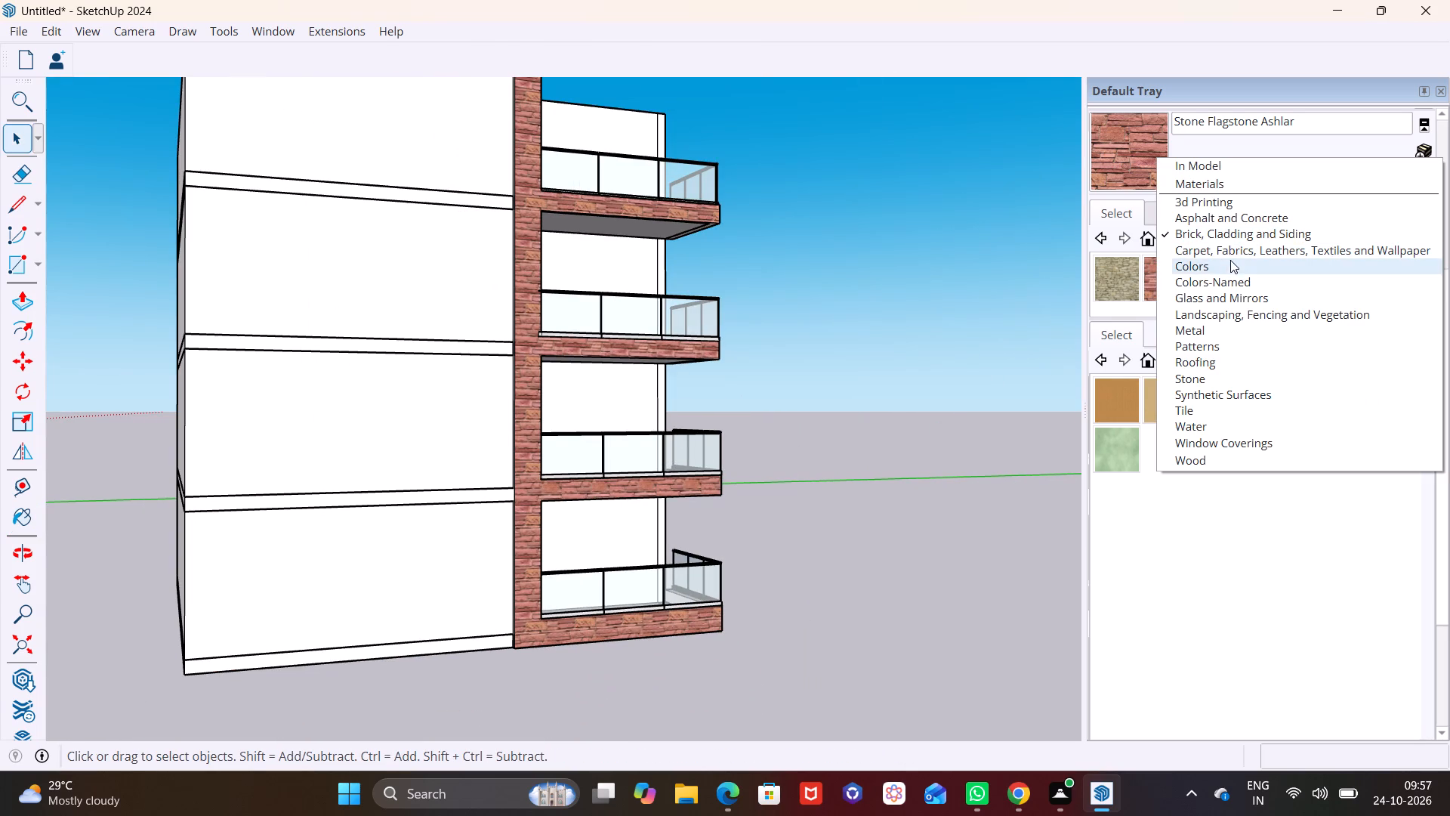
pyautogui.click(1210, 286)
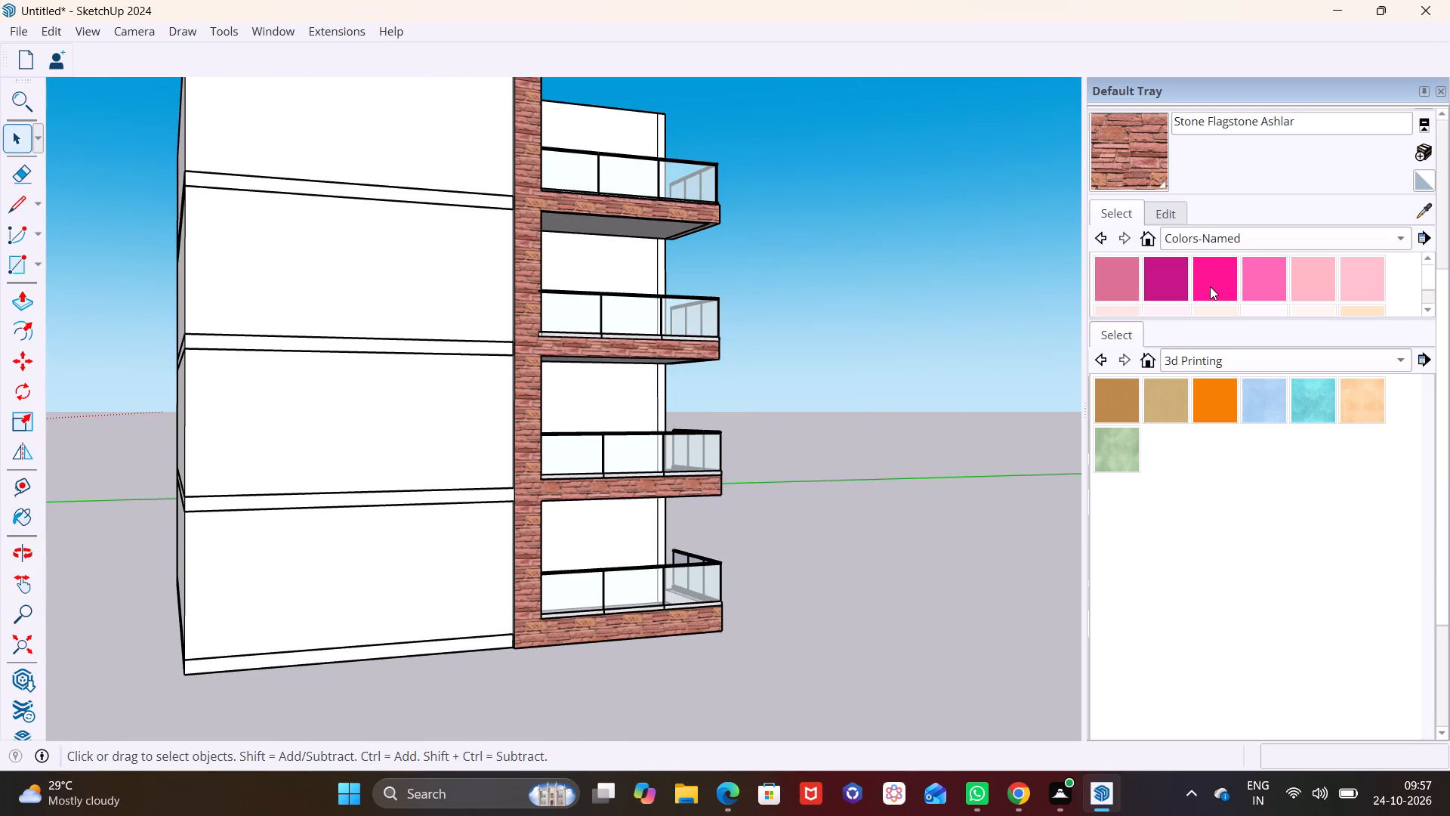
pyautogui.scroll(-8, 1210, 286)
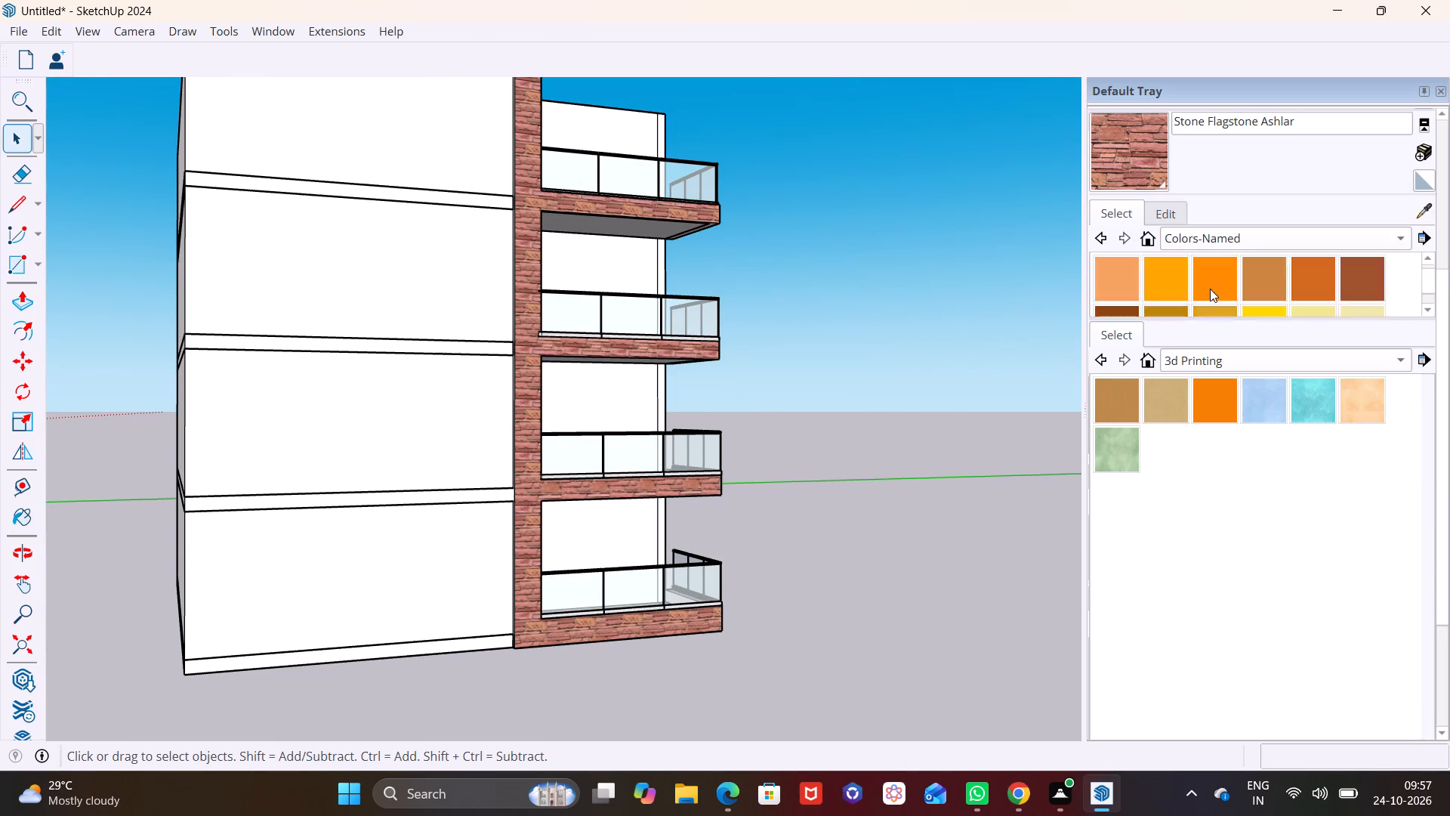
pyautogui.scroll(-17, 1210, 289)
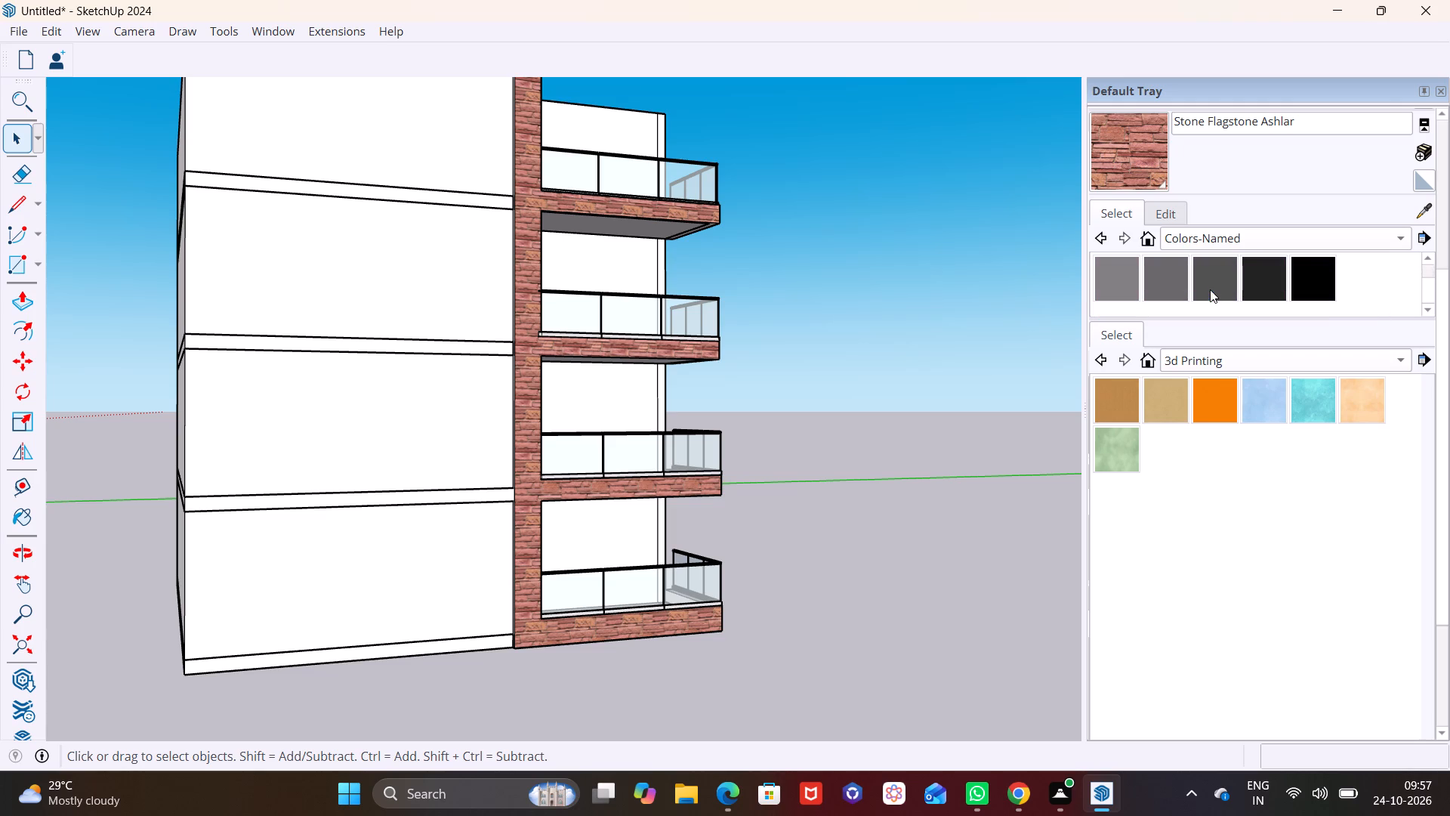
pyautogui.click(1236, 246)
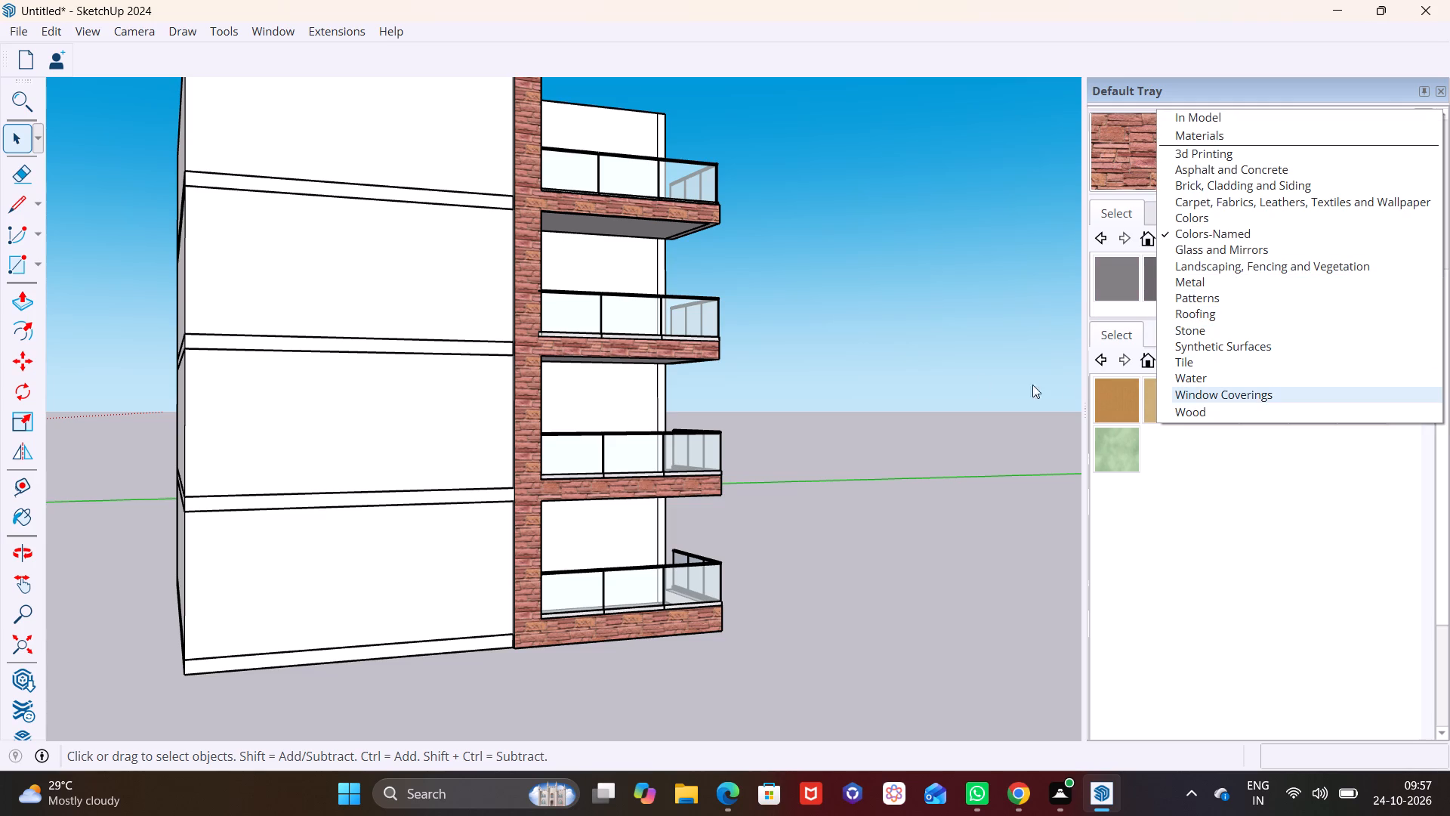
pyautogui.press('space')
pyautogui.click(771, 455)
# Examine the stone-clad column, the balconies and the plain walls up close from several angles.
pyautogui.scroll(3, 776, 442)
pyautogui.moveTo(645, 496); pyautogui.dragTo(774, 504, button='middle')
pyautogui.scroll(-7, 744, 494)
pyautogui.moveTo(702, 524); pyautogui.dragTo(772, 550, button='middle')
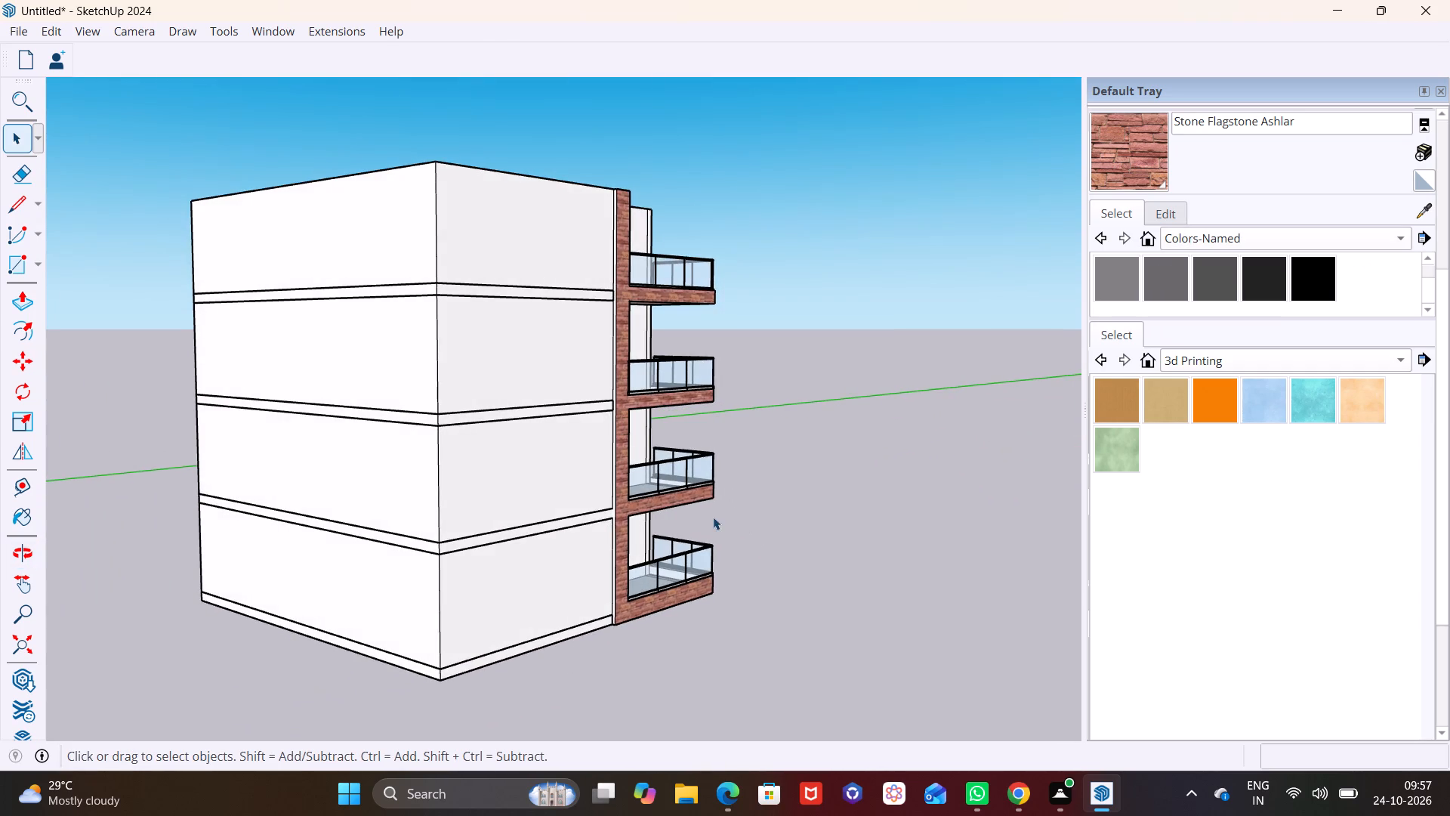
pyautogui.scroll(6, 696, 515)
pyautogui.keyDown('shift'); pyautogui.moveTo(689, 513); pyautogui.dragTo(869, 540, button='middle'); pyautogui.keyUp('shift')
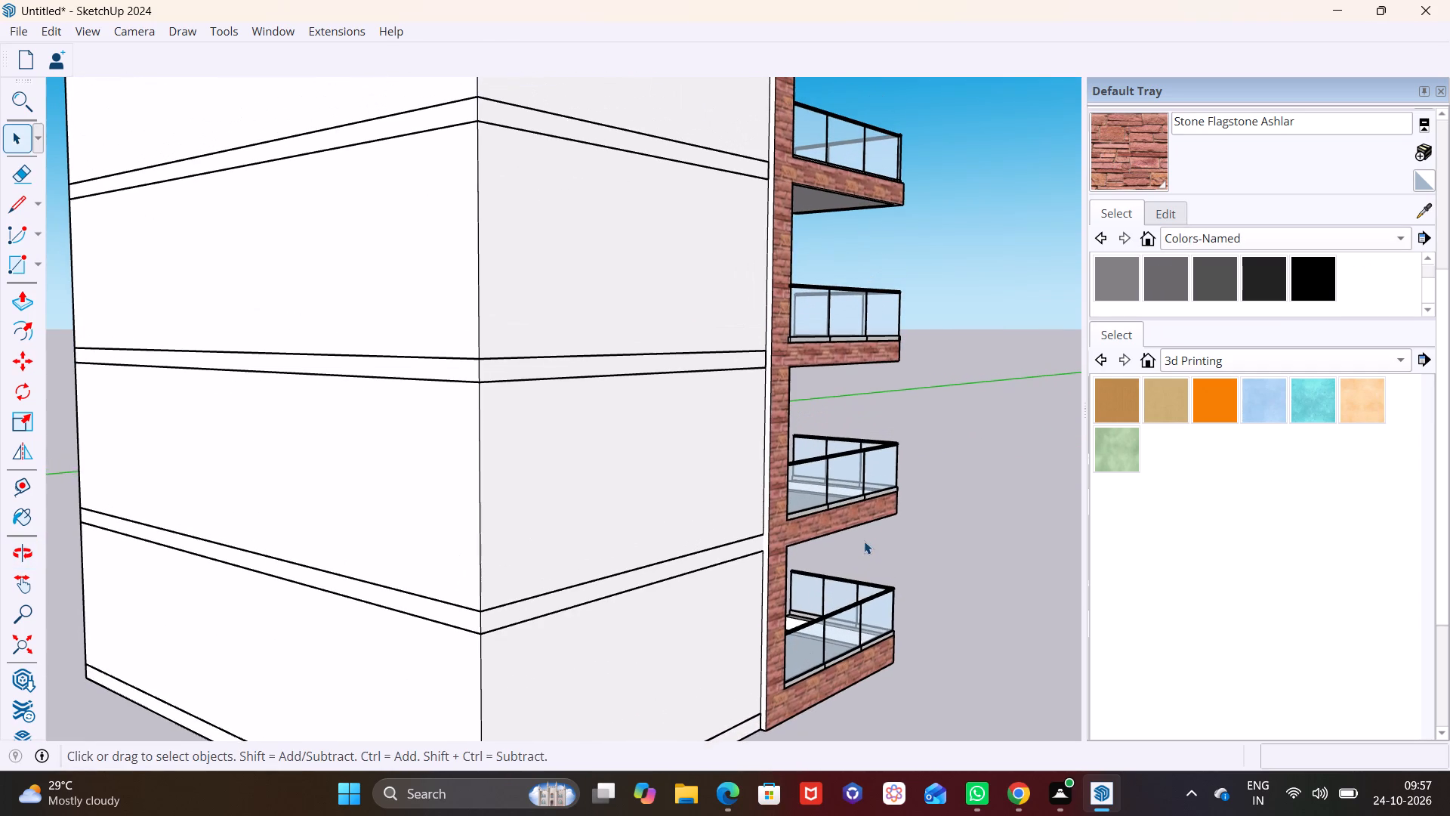
pyautogui.moveTo(785, 526); pyautogui.dragTo(643, 525, button='middle')
pyautogui.scroll(3, 730, 512)
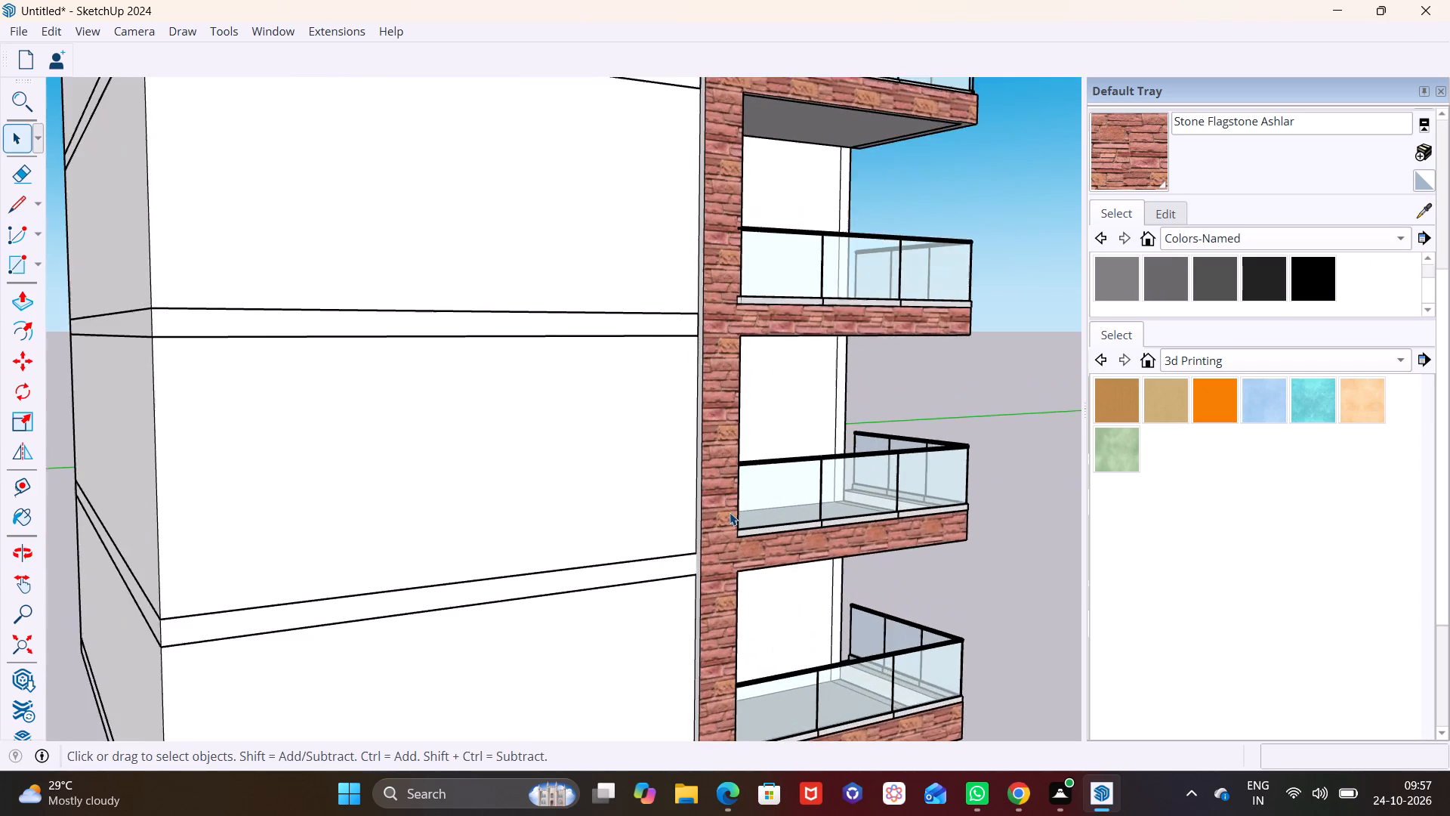
pyautogui.scroll(1, 730, 512)
pyautogui.keyDown('shift'); pyautogui.moveTo(749, 512); pyautogui.dragTo(679, 449, button='middle'); pyautogui.keyUp('shift')
pyautogui.scroll(-4, 644, 463)
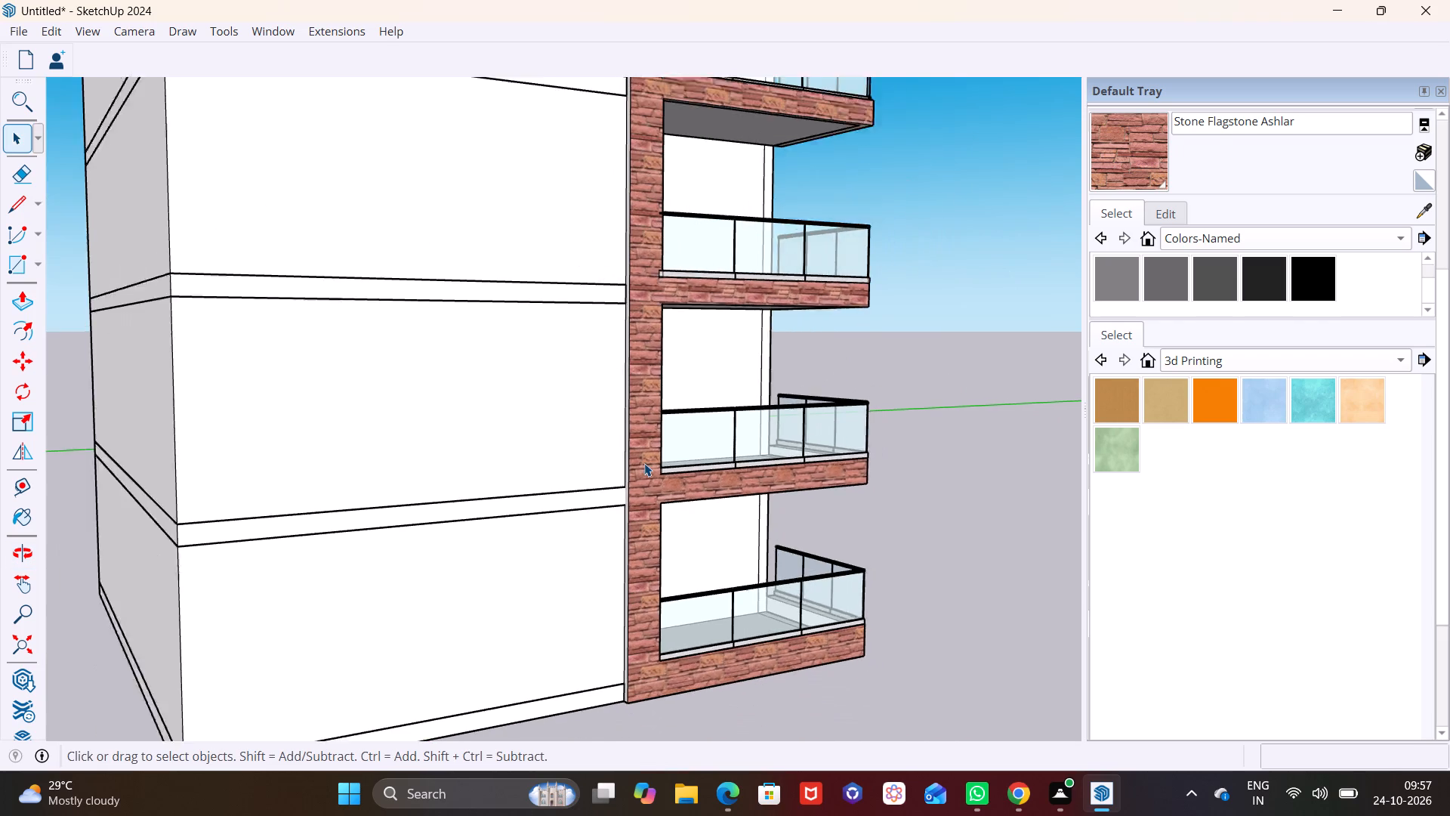
pyautogui.scroll(-1, 644, 463)
pyautogui.keyDown('shift'); pyautogui.moveTo(644, 463); pyautogui.dragTo(746, 356, button='middle'); pyautogui.keyUp('shift')
pyautogui.scroll(1, 739, 377)
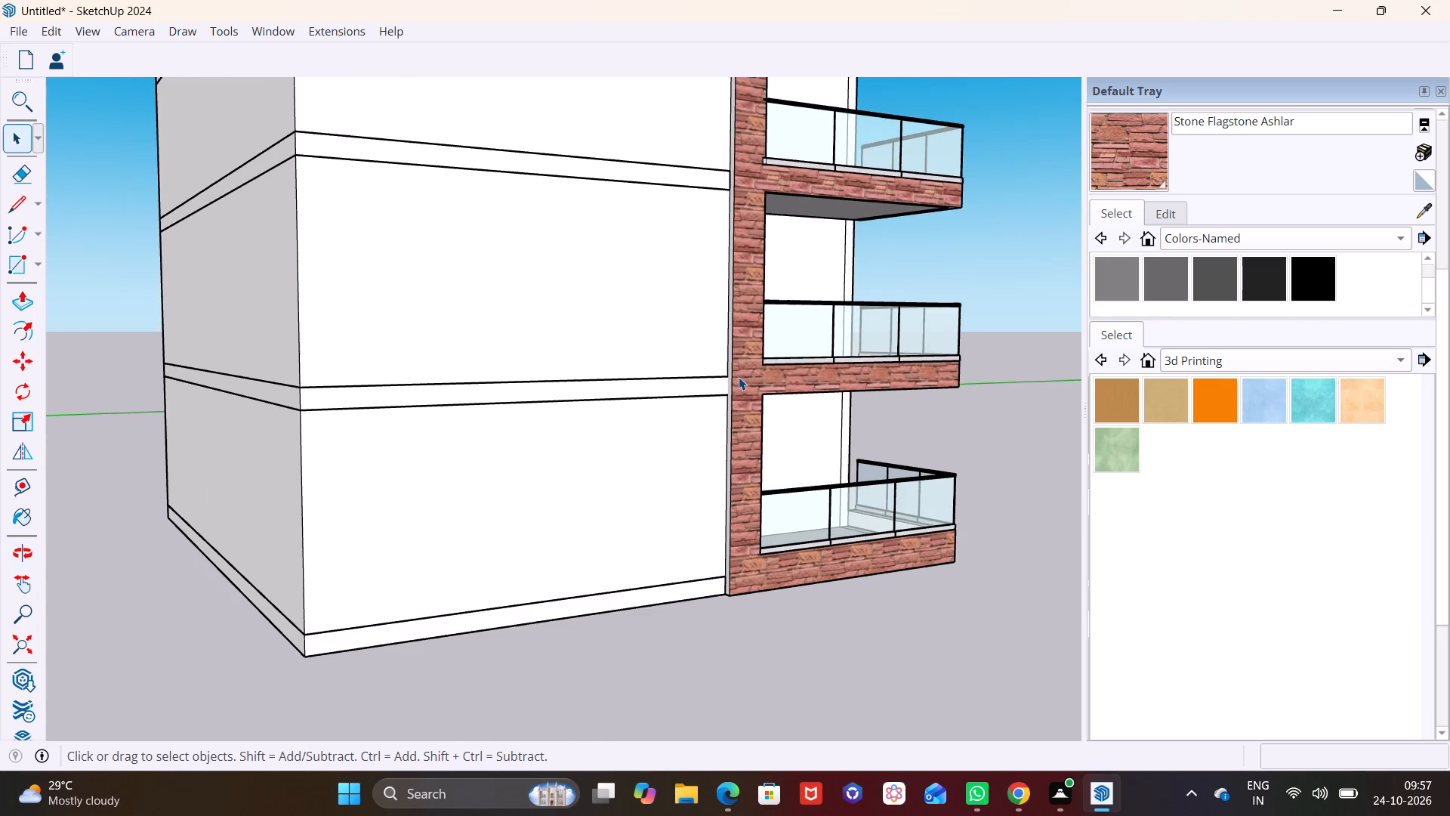
pyautogui.scroll(2, 737, 384)
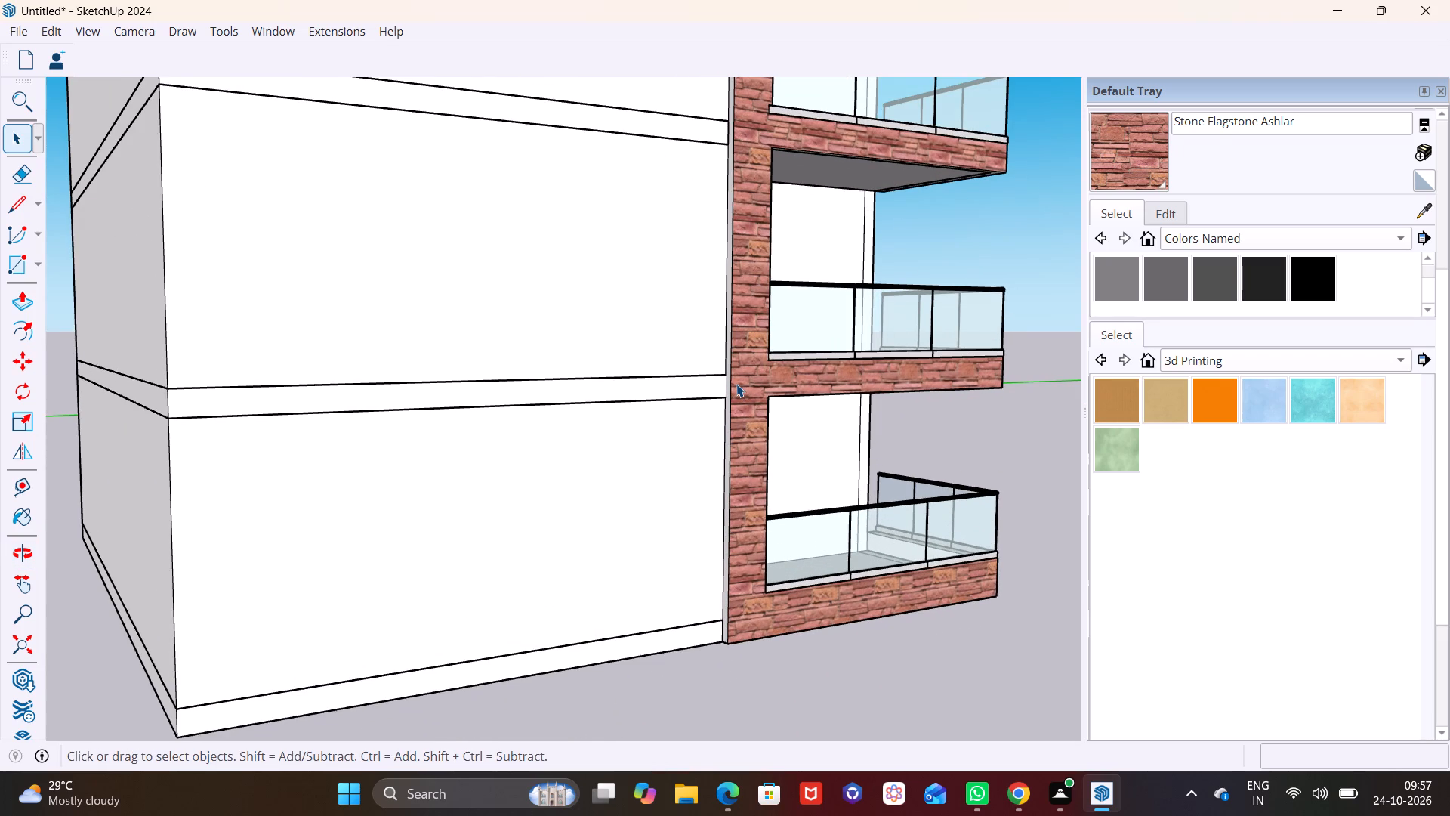
pyautogui.moveTo(723, 385); pyautogui.dragTo(643, 382, button='middle')
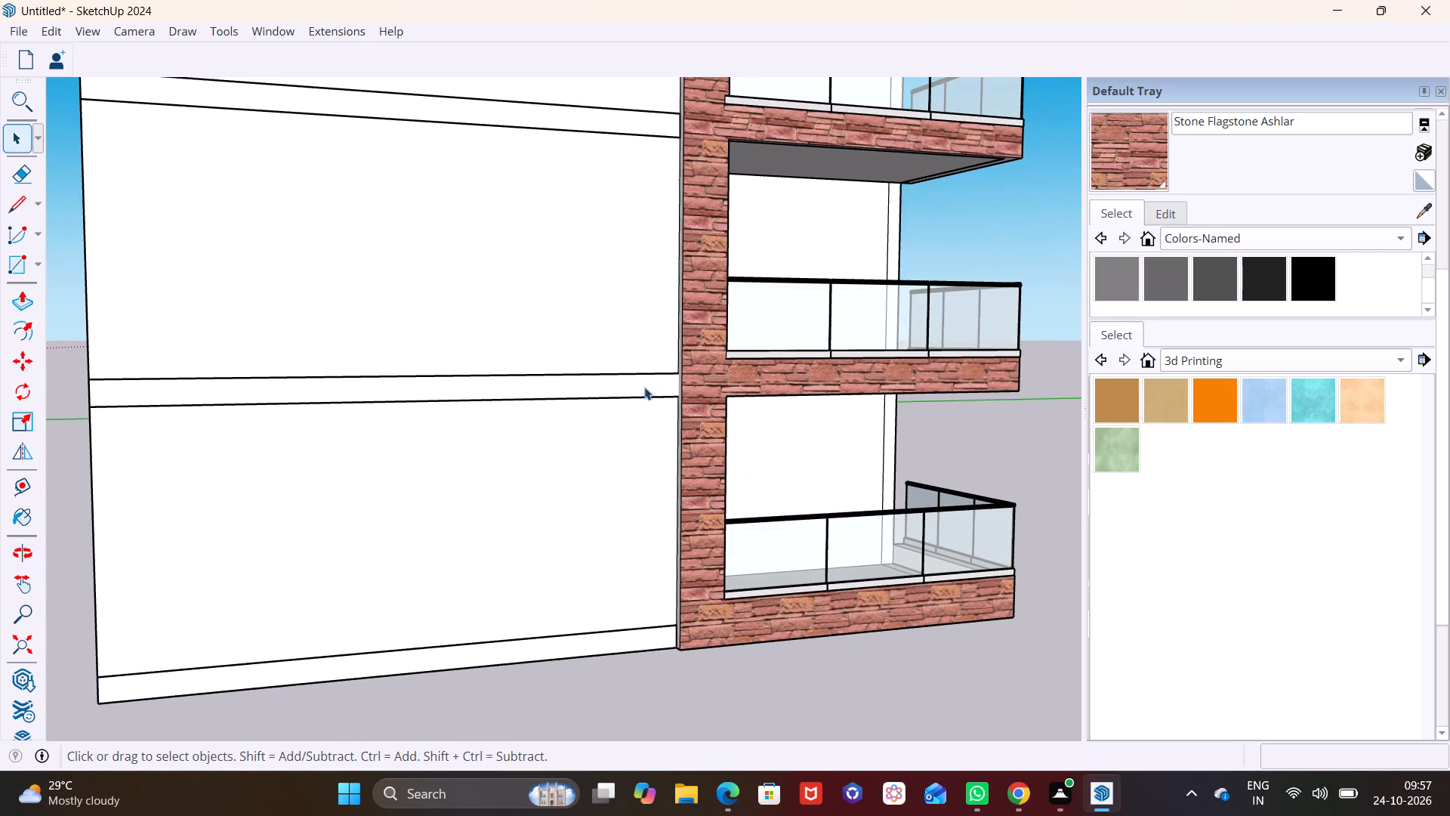
# Open the 3D Warehouse.
pyautogui.click(274, 28)
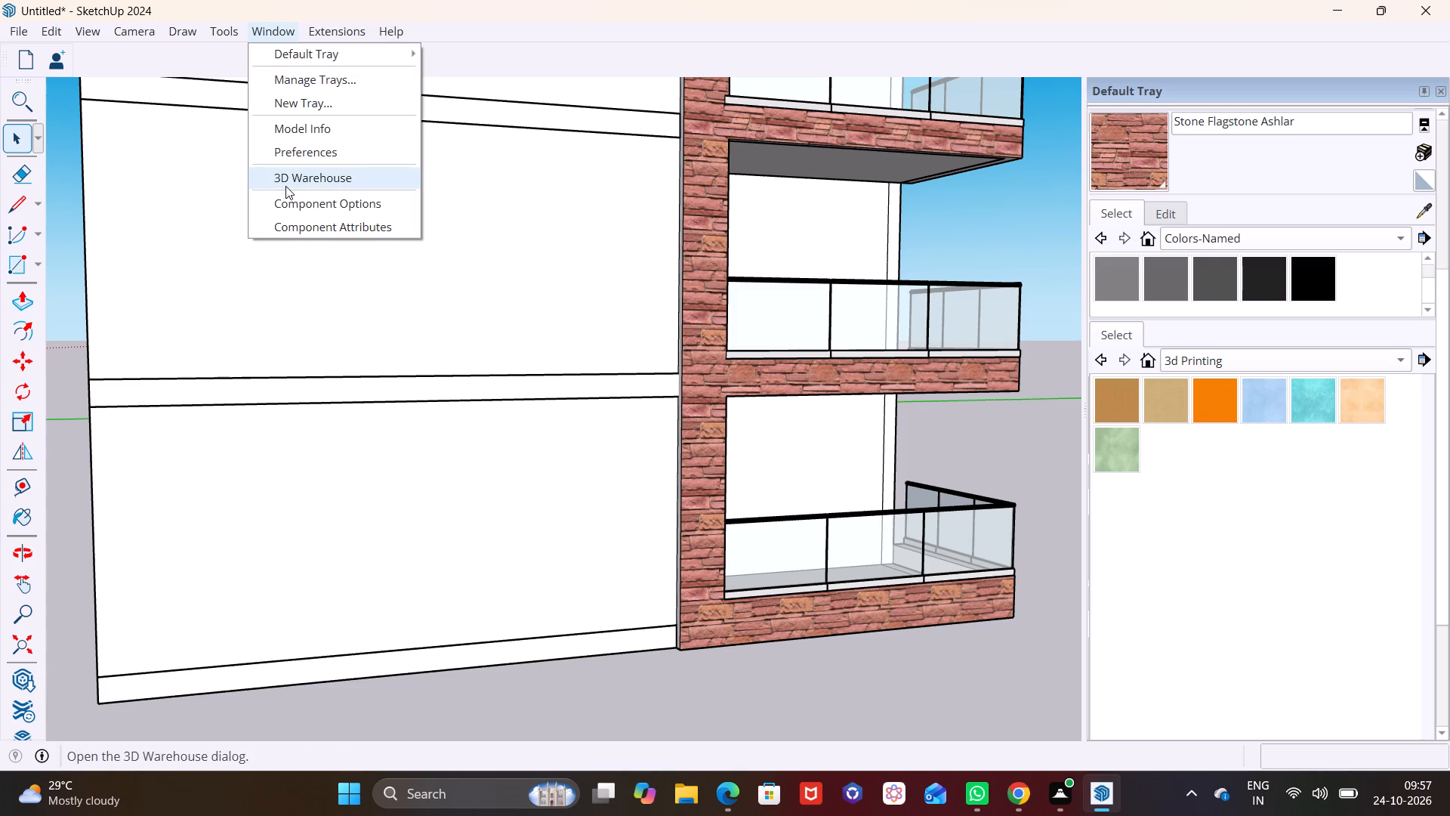
pyautogui.click(288, 186)
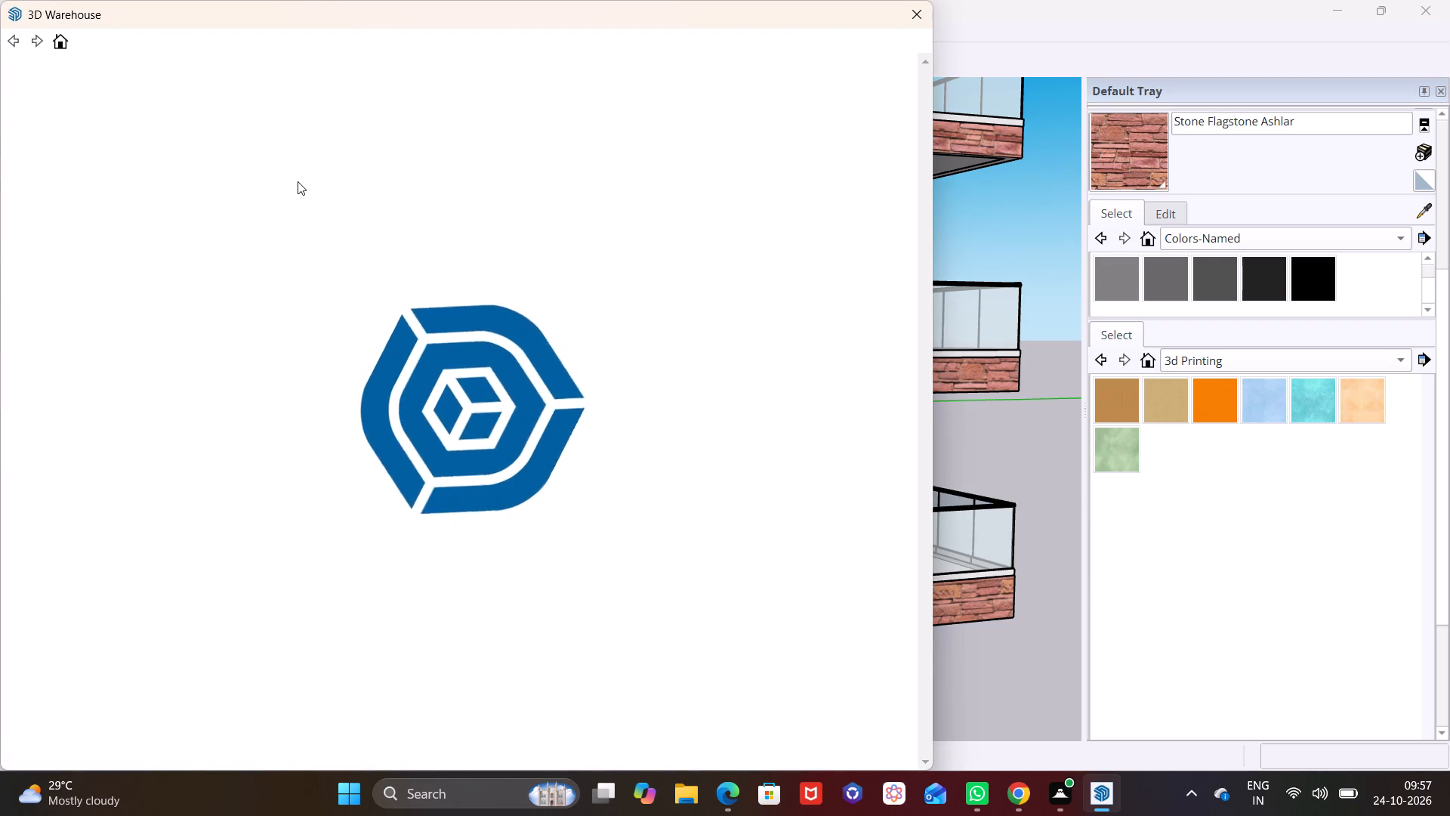
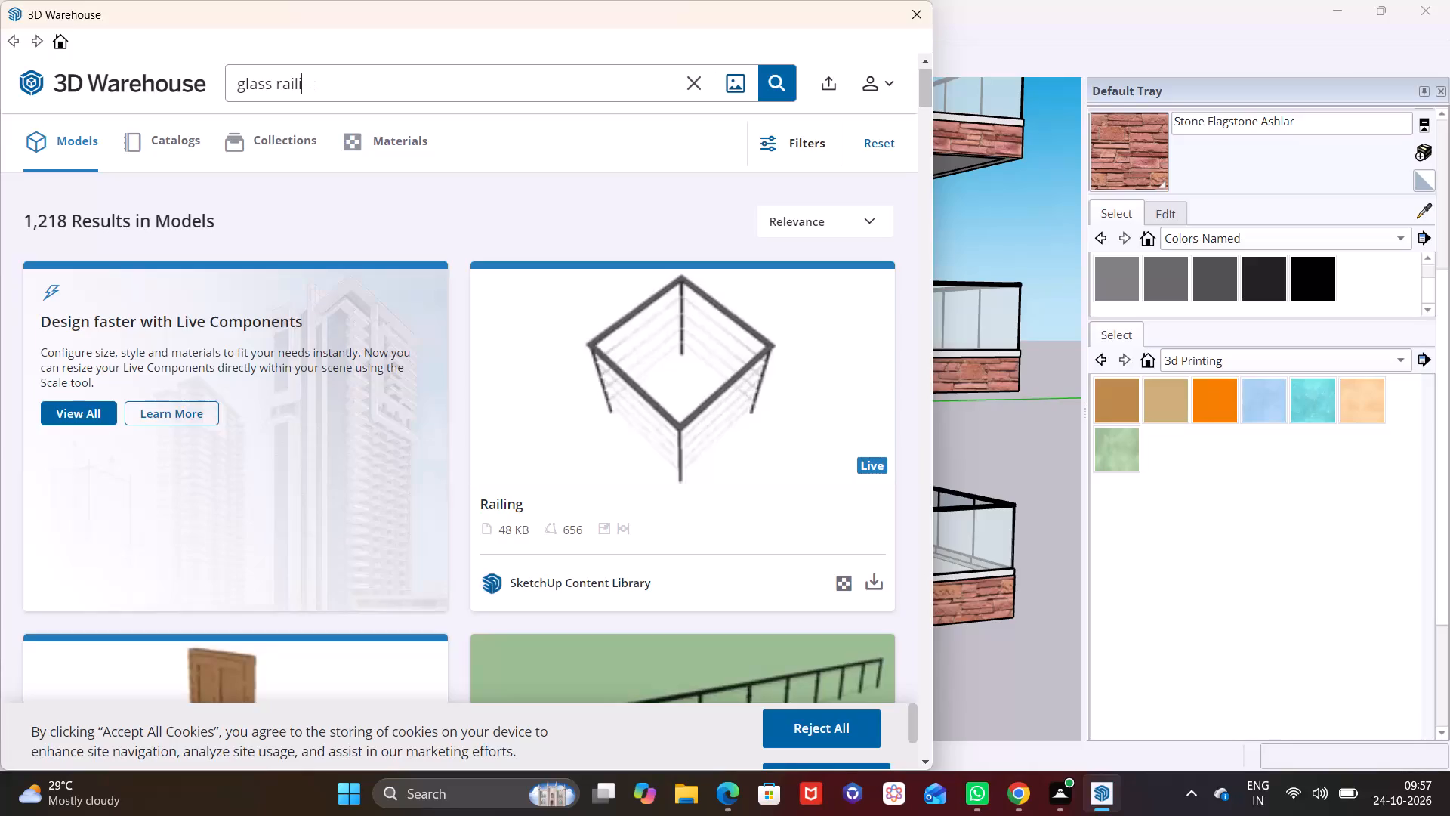
# Search the 3D Warehouse models for "glass window".
pyautogui.press('BackSpace')
pyautogui.press('BackSpace')
pyautogui.press('BackSpace')
pyautogui.press('BackSpace')
pyautogui.press('BackSpace')
pyautogui.write('window')
pyautogui.press('Return')
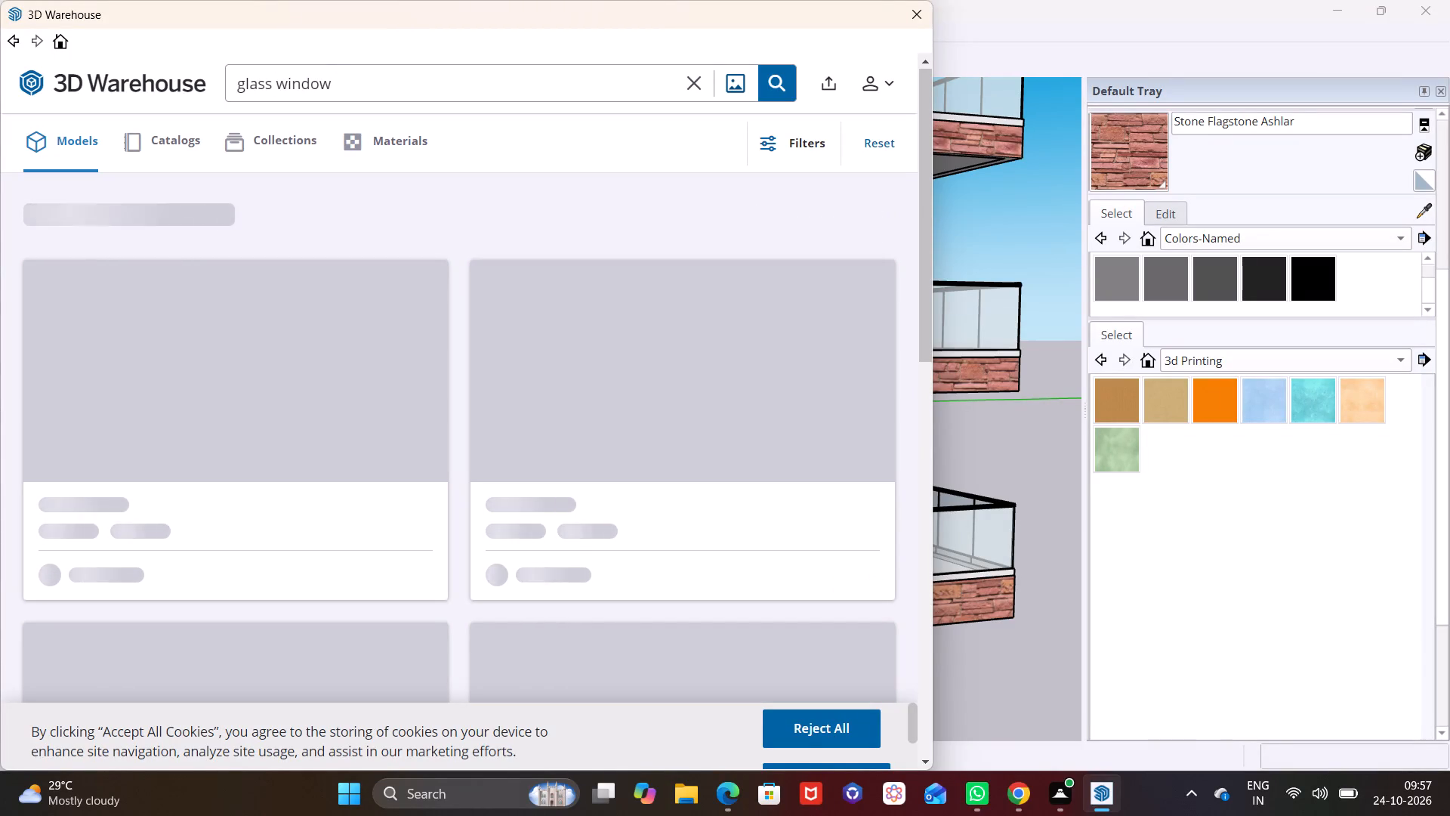
# Look through the glass window results for a framed two-pane window suited to the building's plain front wall.
pyautogui.scroll(-2, 686, 2)
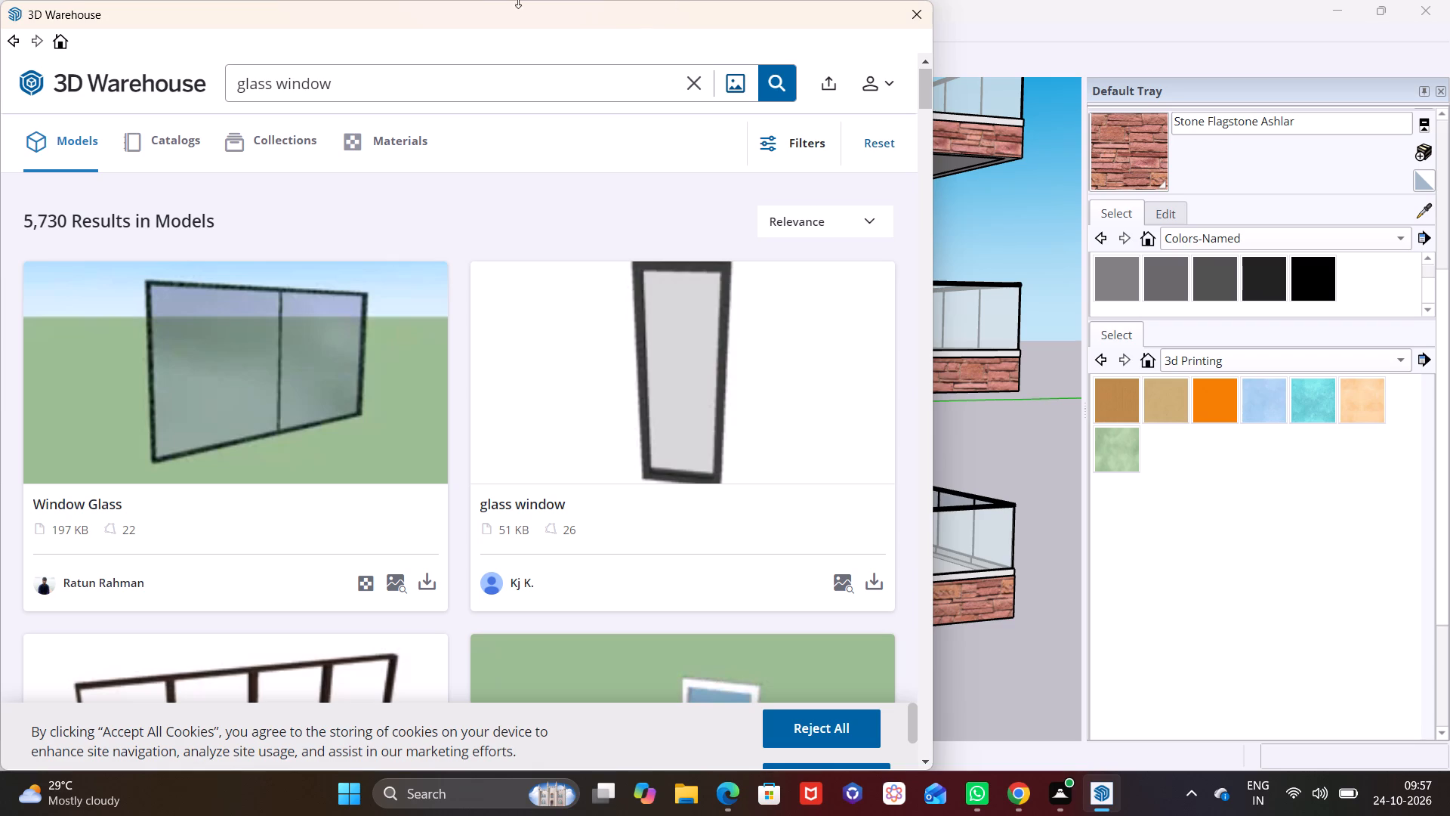
pyautogui.scroll(-2, 479, 0)
pyautogui.click(929, 762)
pyautogui.click(929, 762)
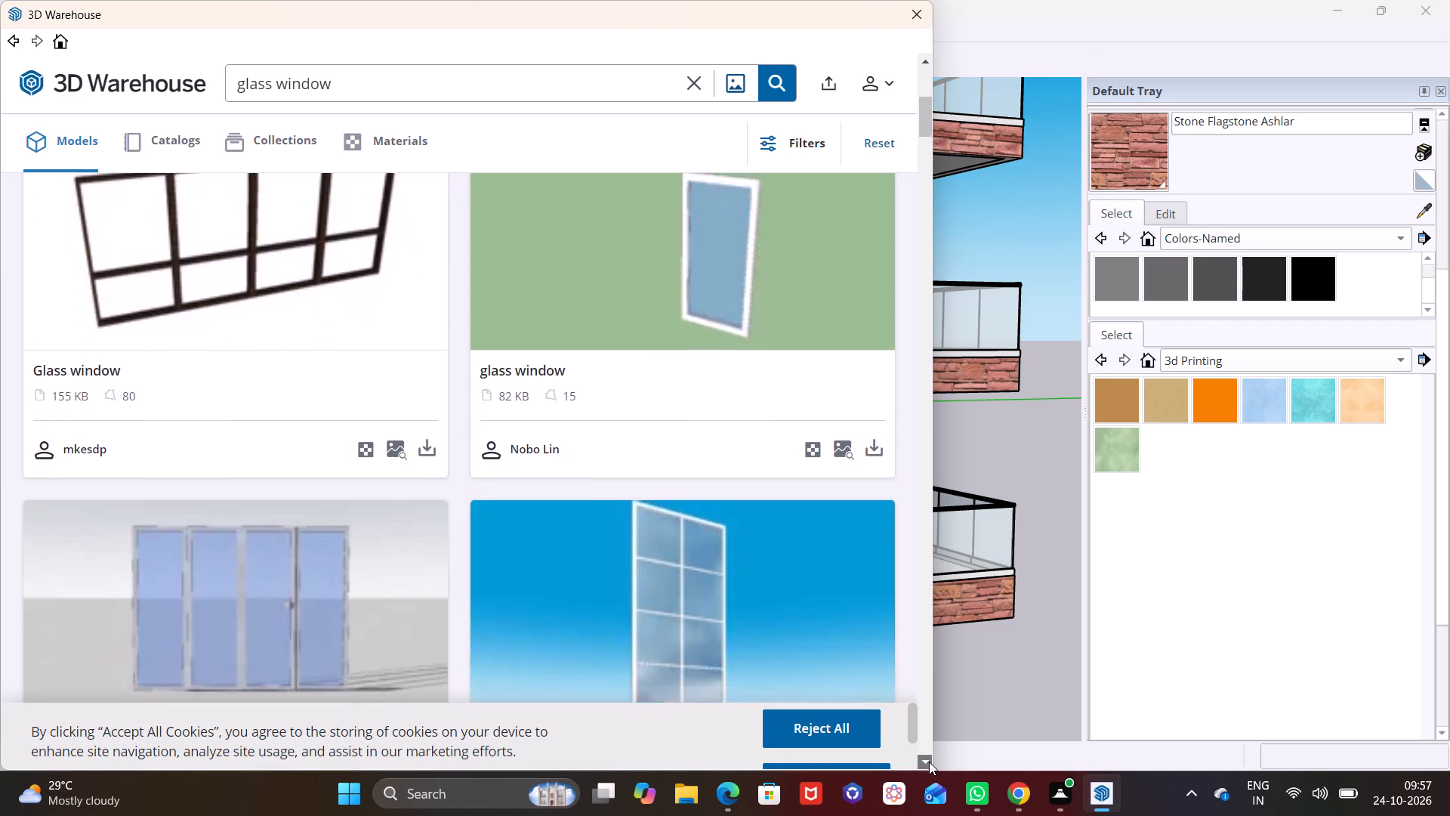
pyautogui.click(929, 762)
pyautogui.click(929, 762)
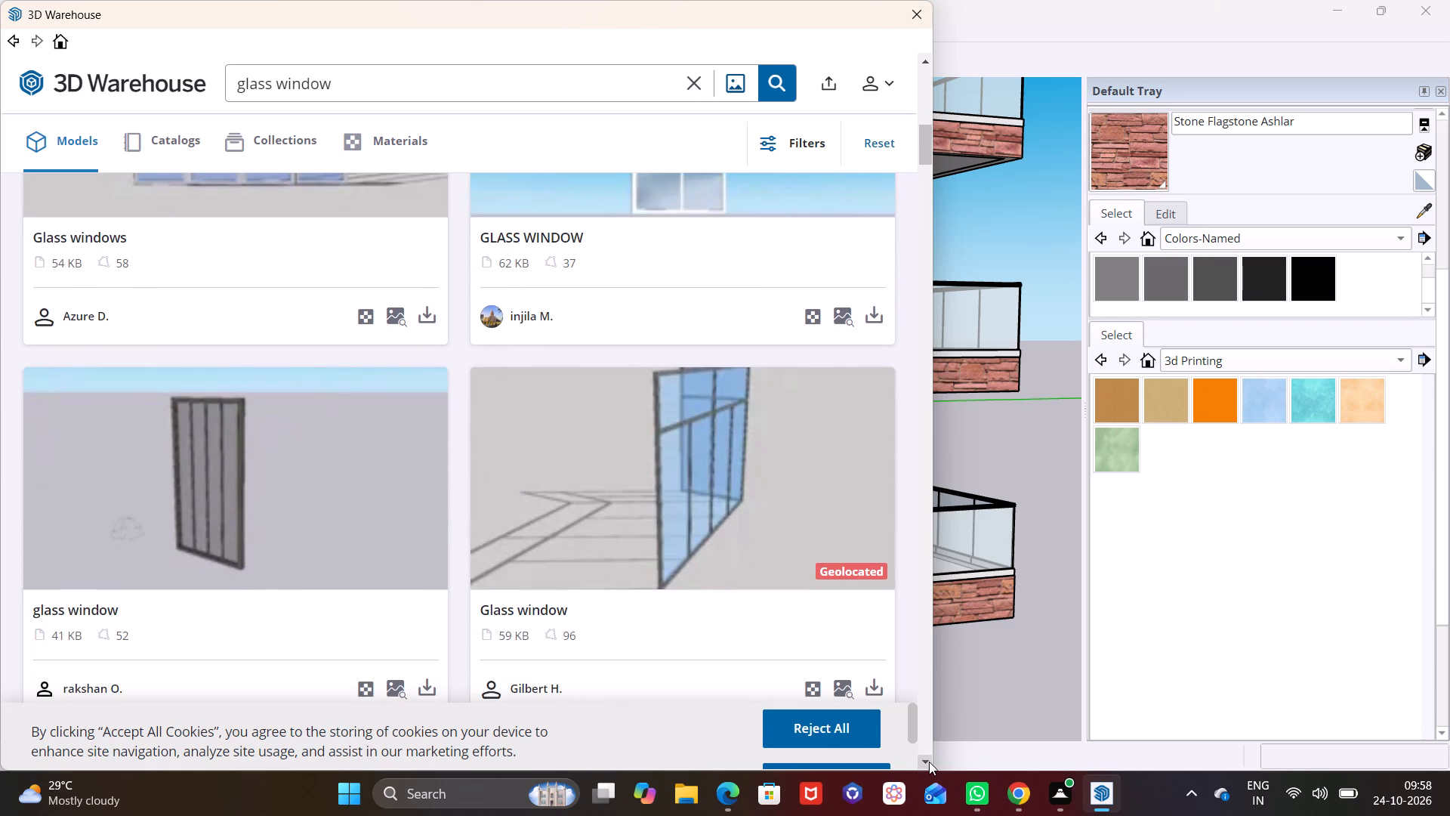
pyautogui.click(929, 762)
pyautogui.click(928, 760)
pyautogui.click(923, 758)
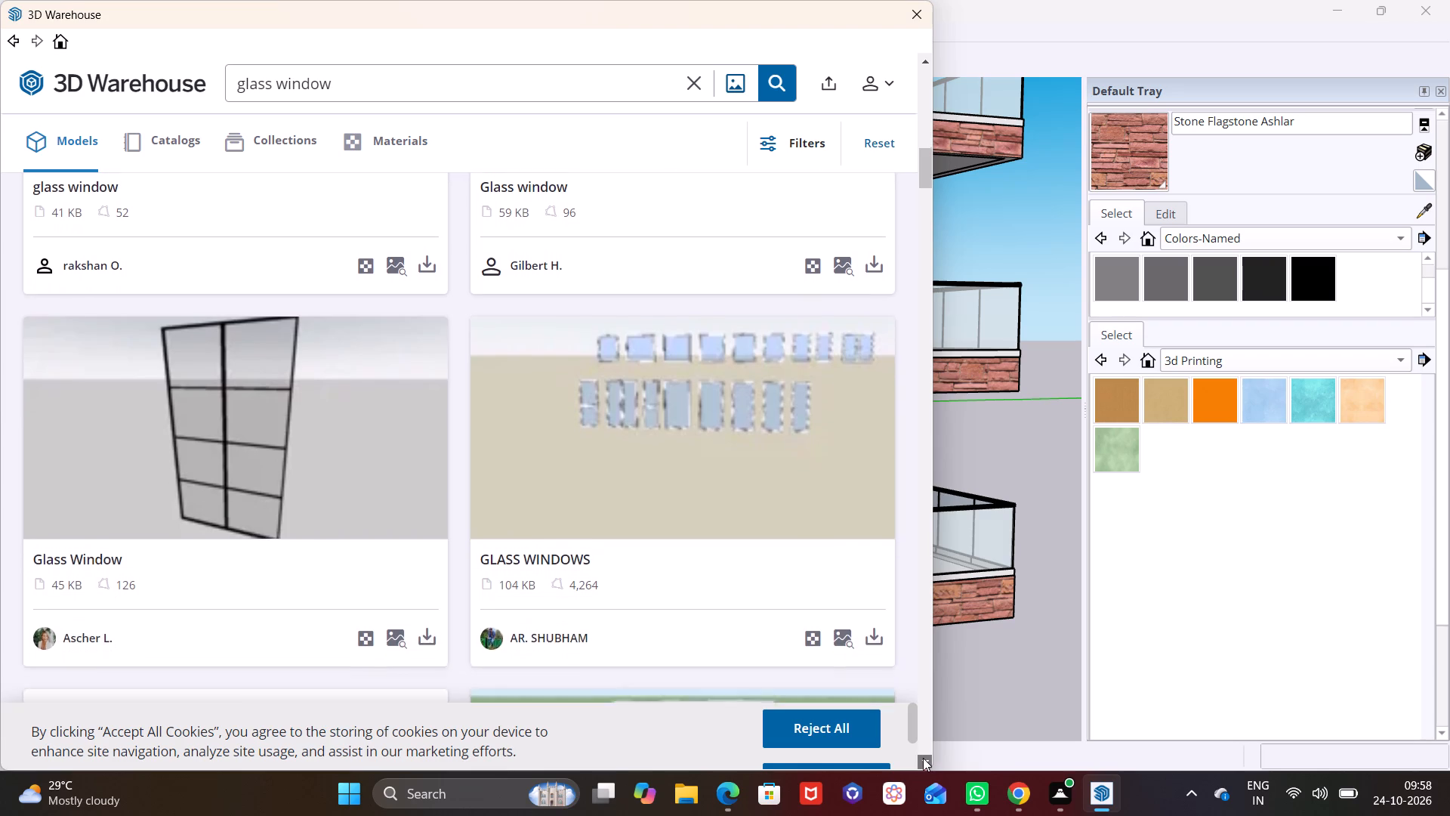
pyautogui.click(923, 758)
pyautogui.click(921, 757)
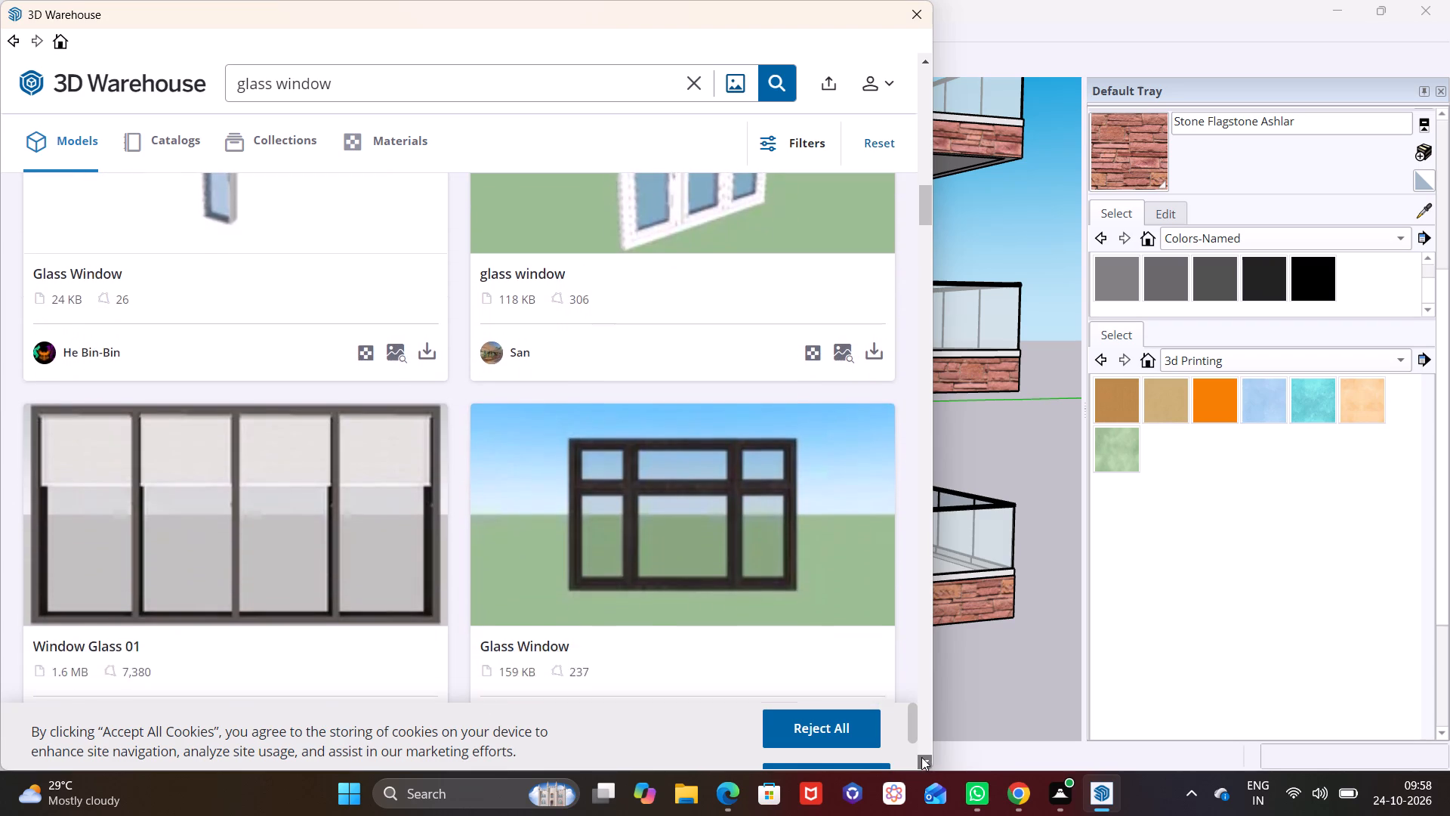
pyautogui.click(918, 756)
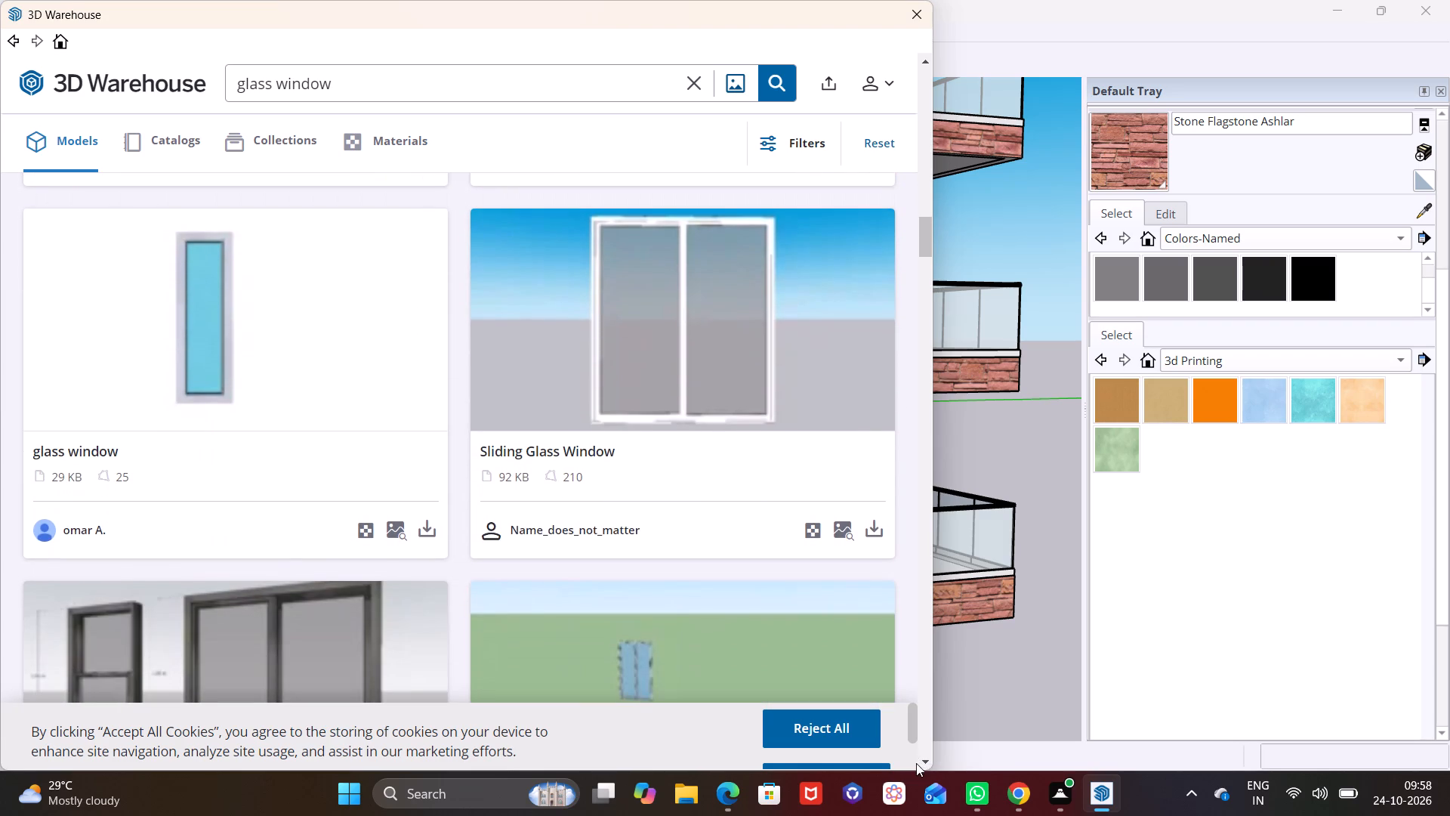
pyautogui.click(924, 763)
pyautogui.click(924, 763)
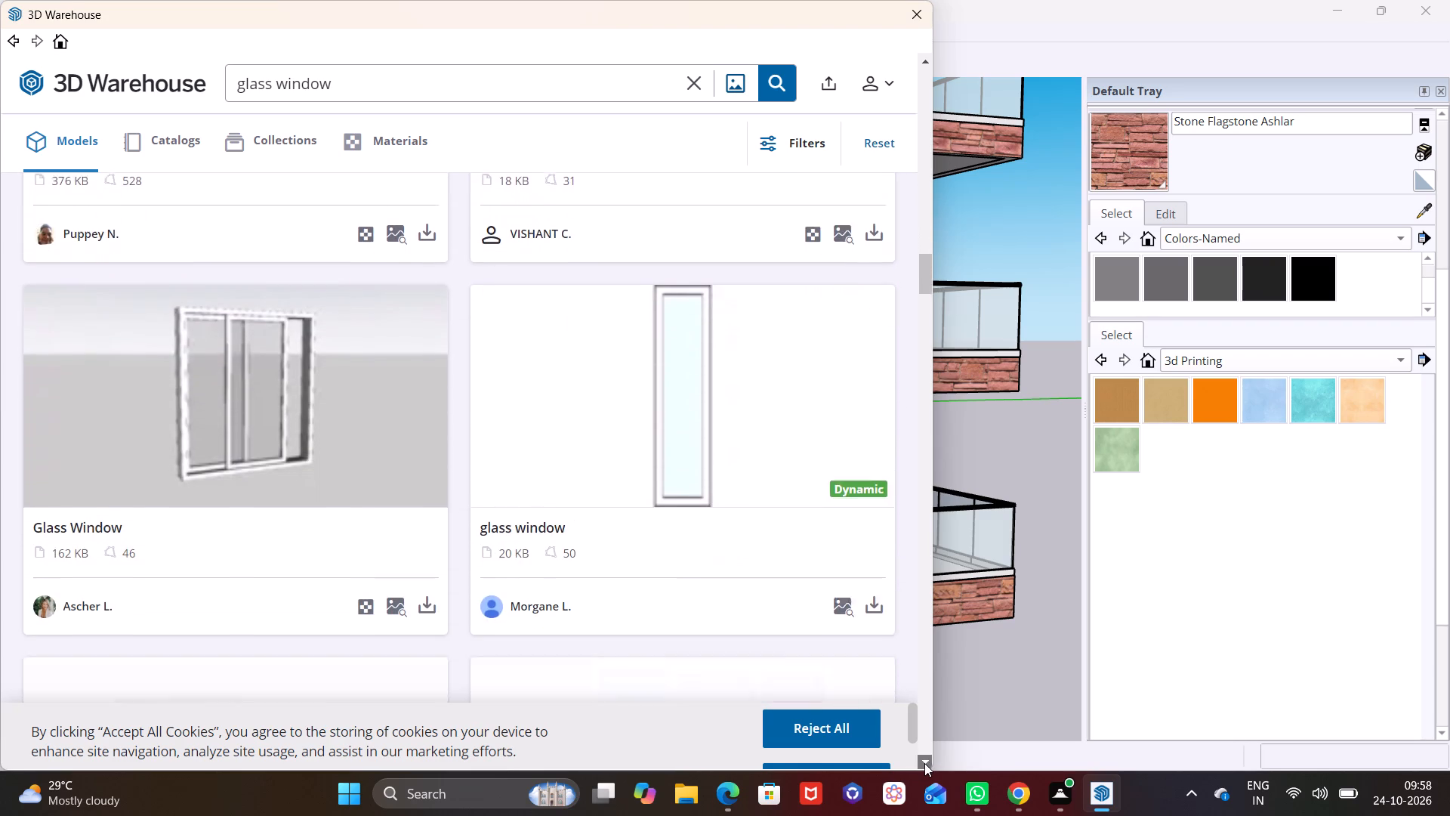
pyautogui.click(924, 763)
pyautogui.click(924, 763)
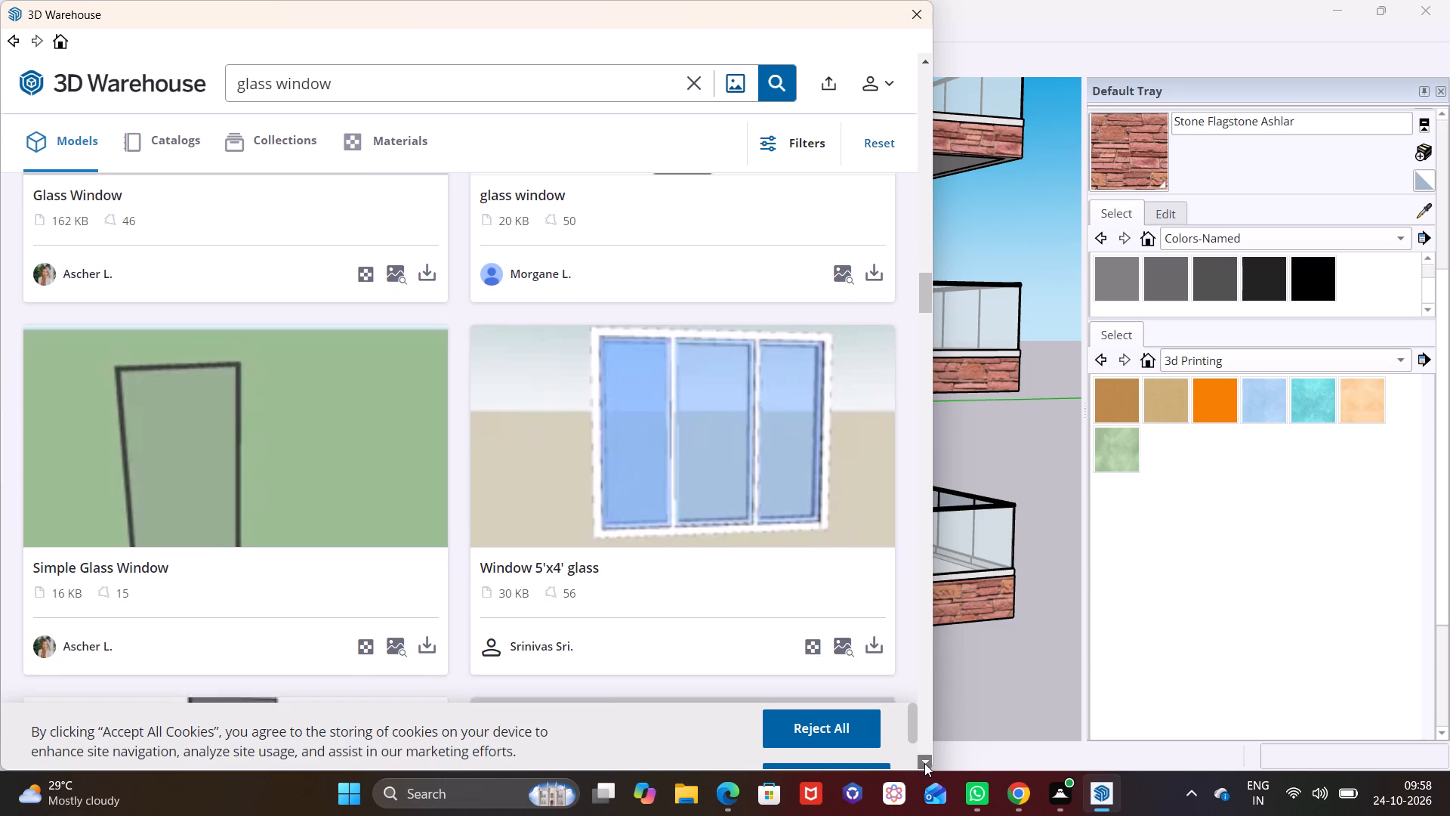
pyautogui.click(924, 763)
pyautogui.click(924, 763)
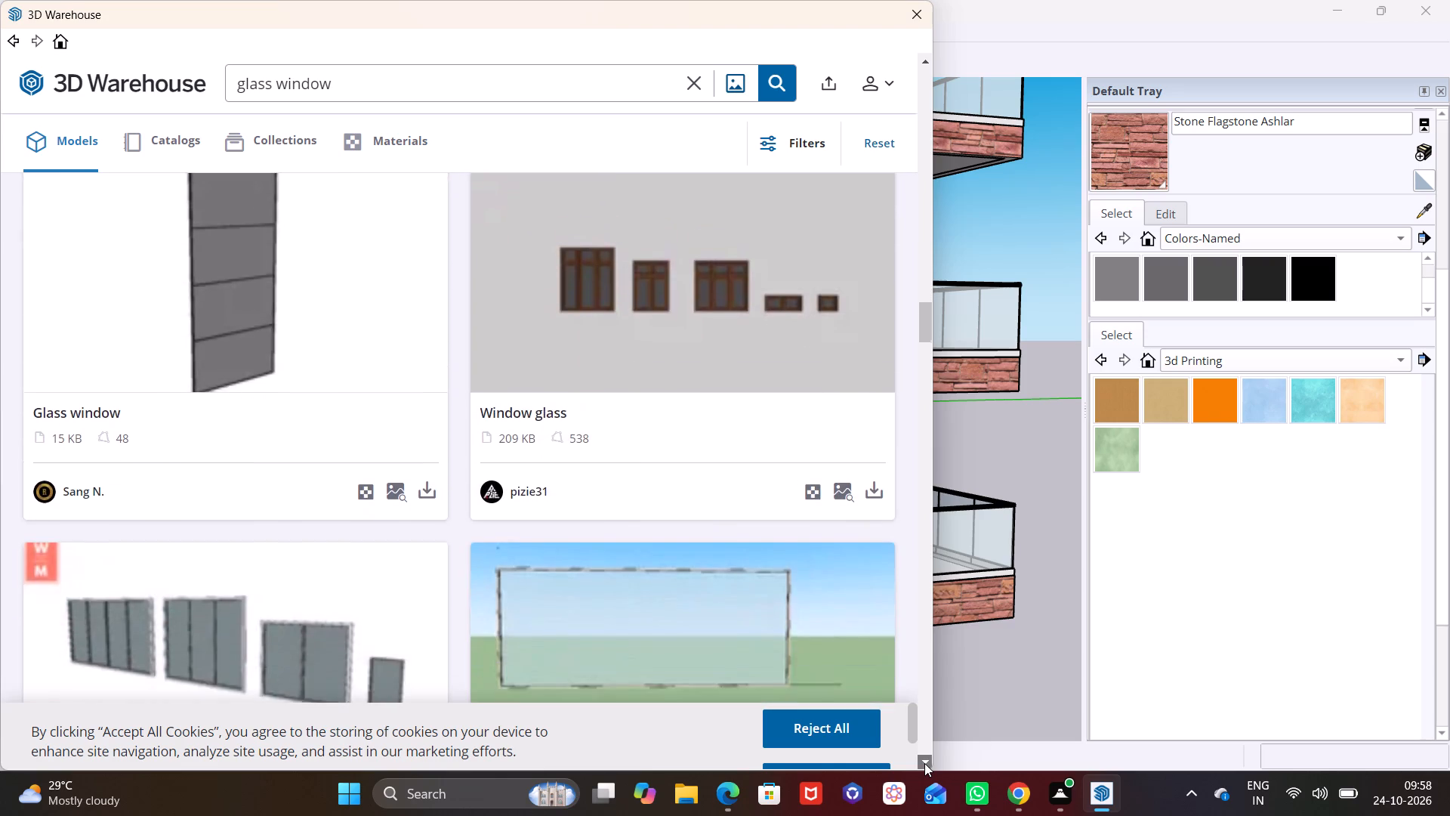
pyautogui.click(924, 763)
pyautogui.click(924, 763)
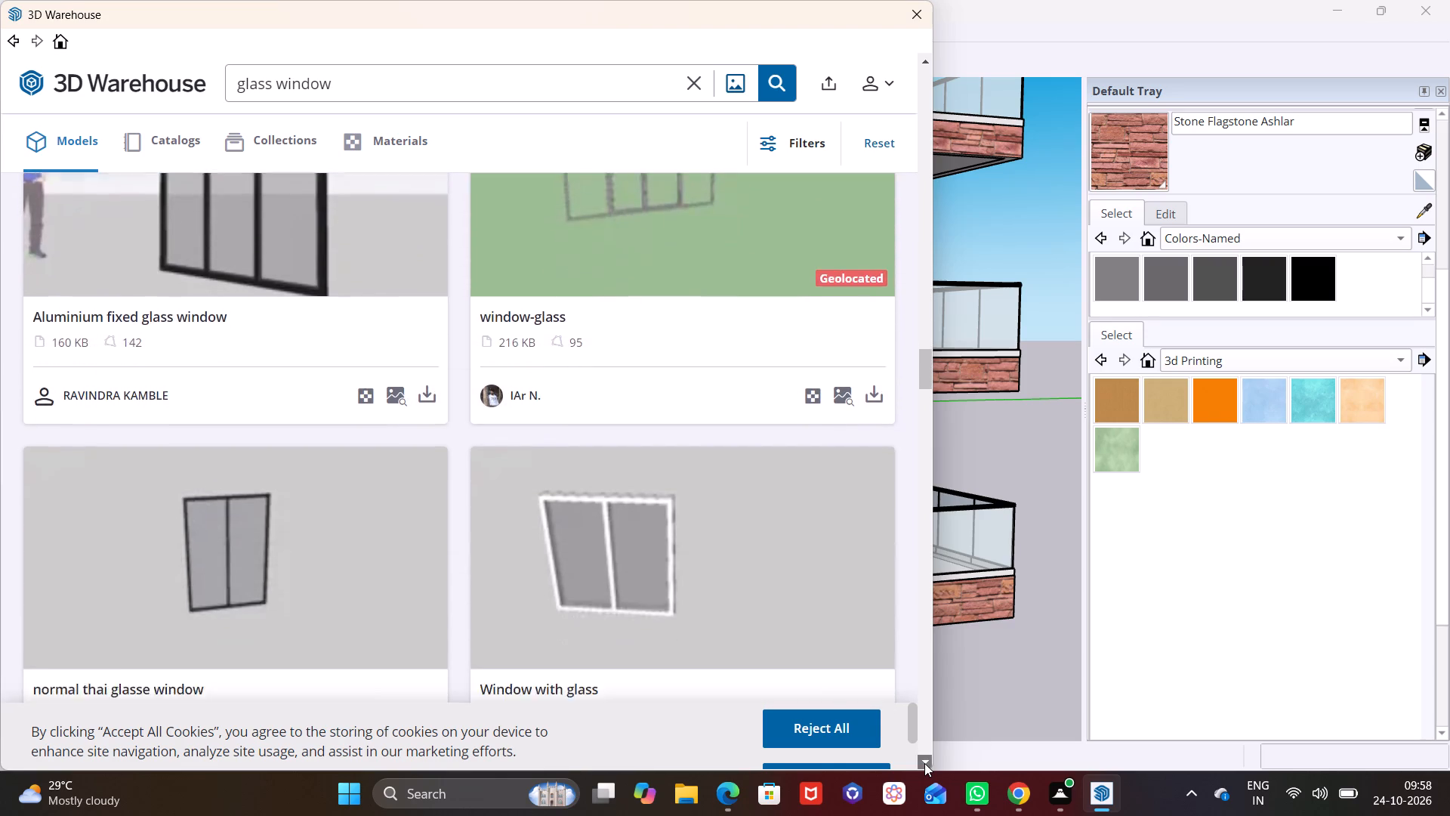
# Load the "normal thai glasse window" model directly into the building model and place it on the ground before the front wall.
pyautogui.click(427, 585)
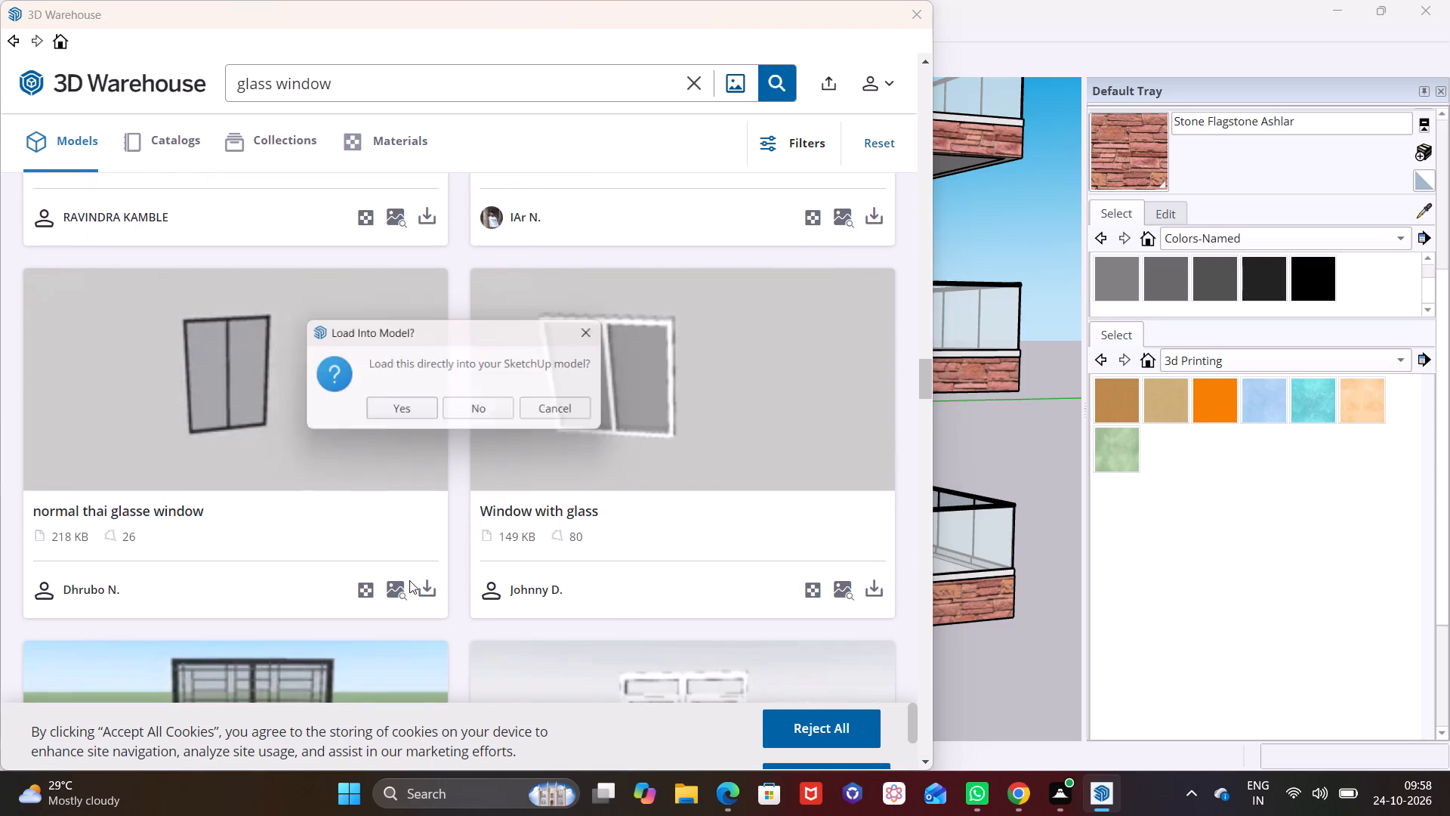
pyautogui.click(372, 410)
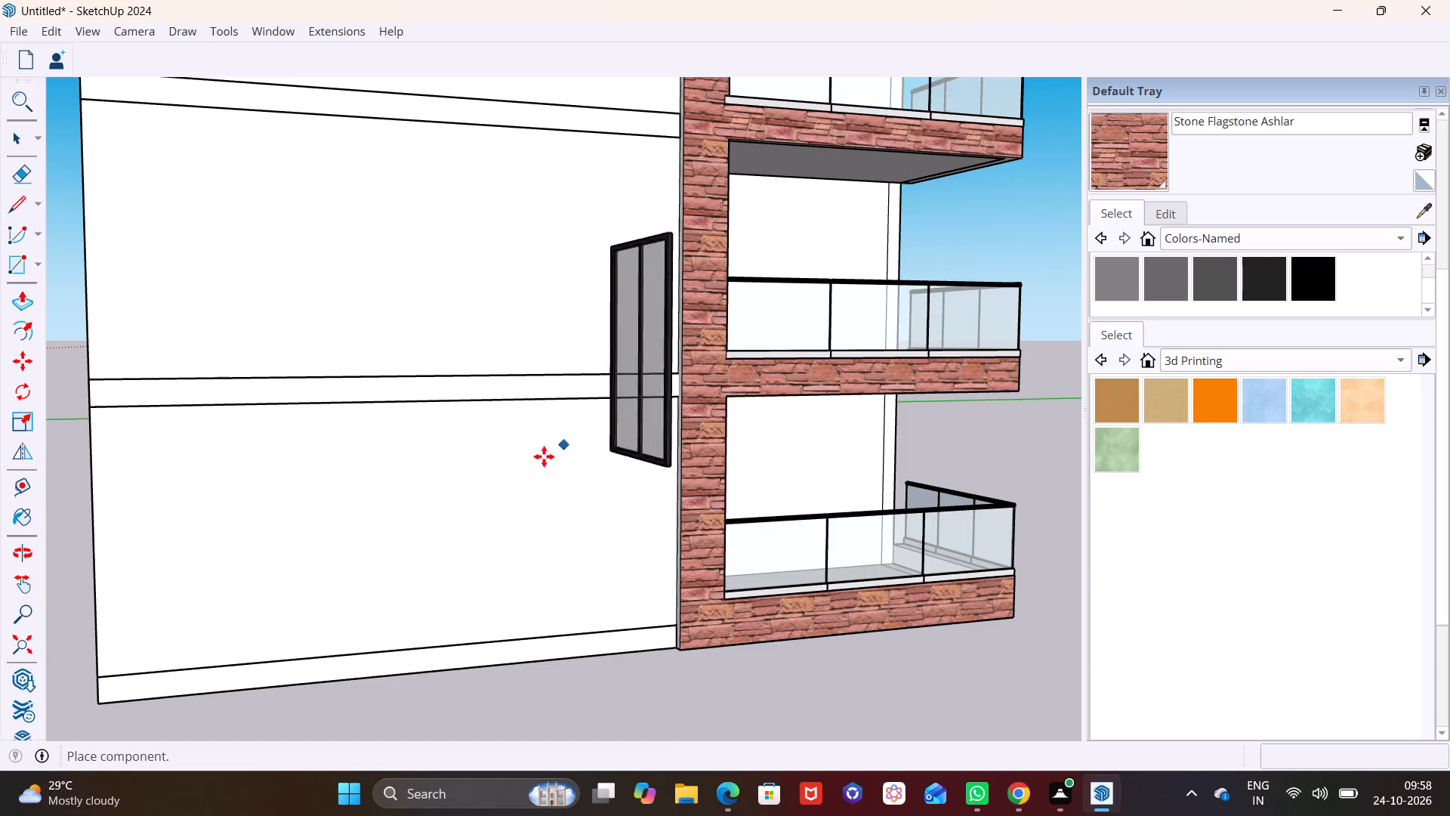
pyautogui.scroll(-9, 498, 635)
pyautogui.click(545, 679)
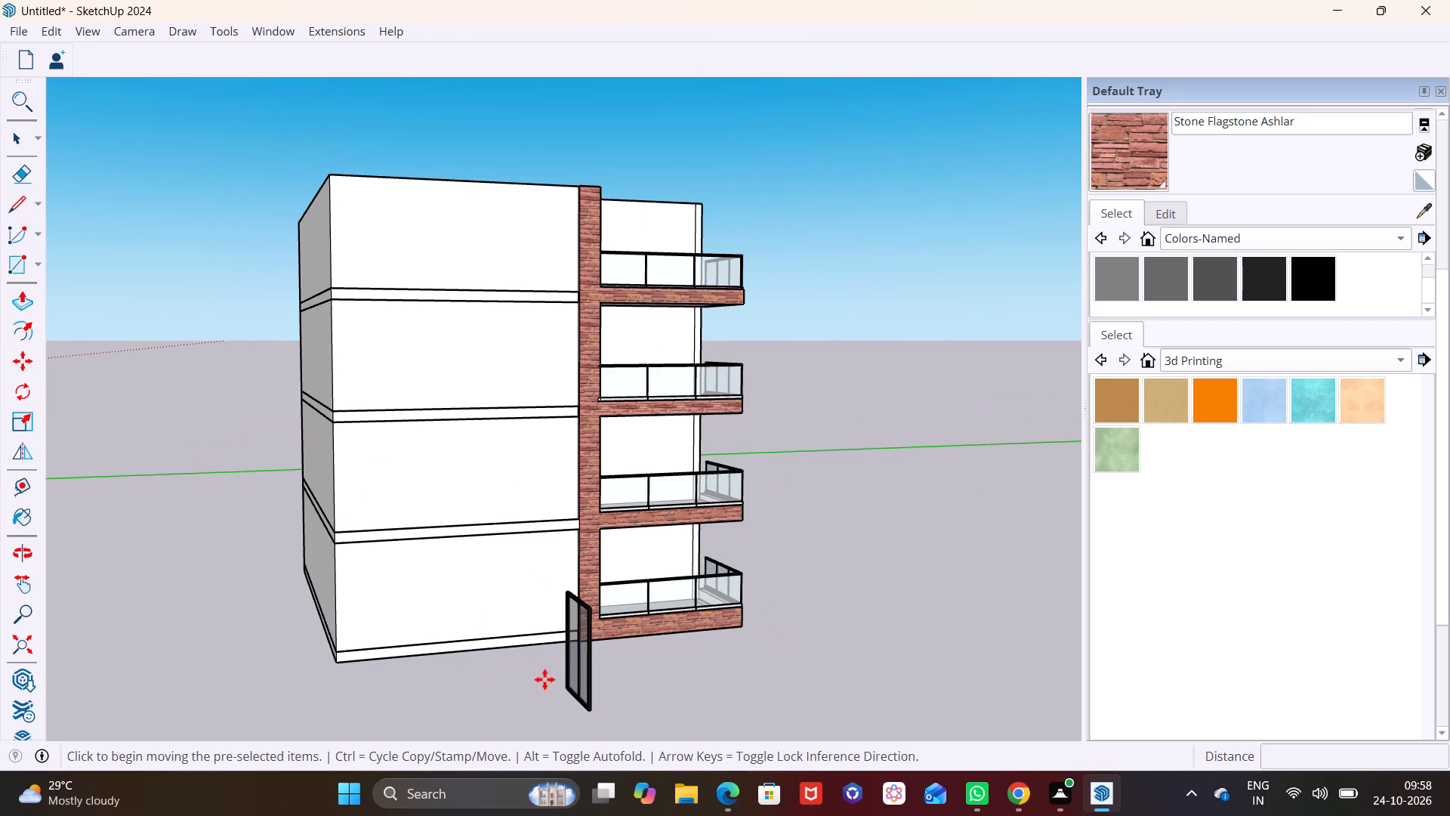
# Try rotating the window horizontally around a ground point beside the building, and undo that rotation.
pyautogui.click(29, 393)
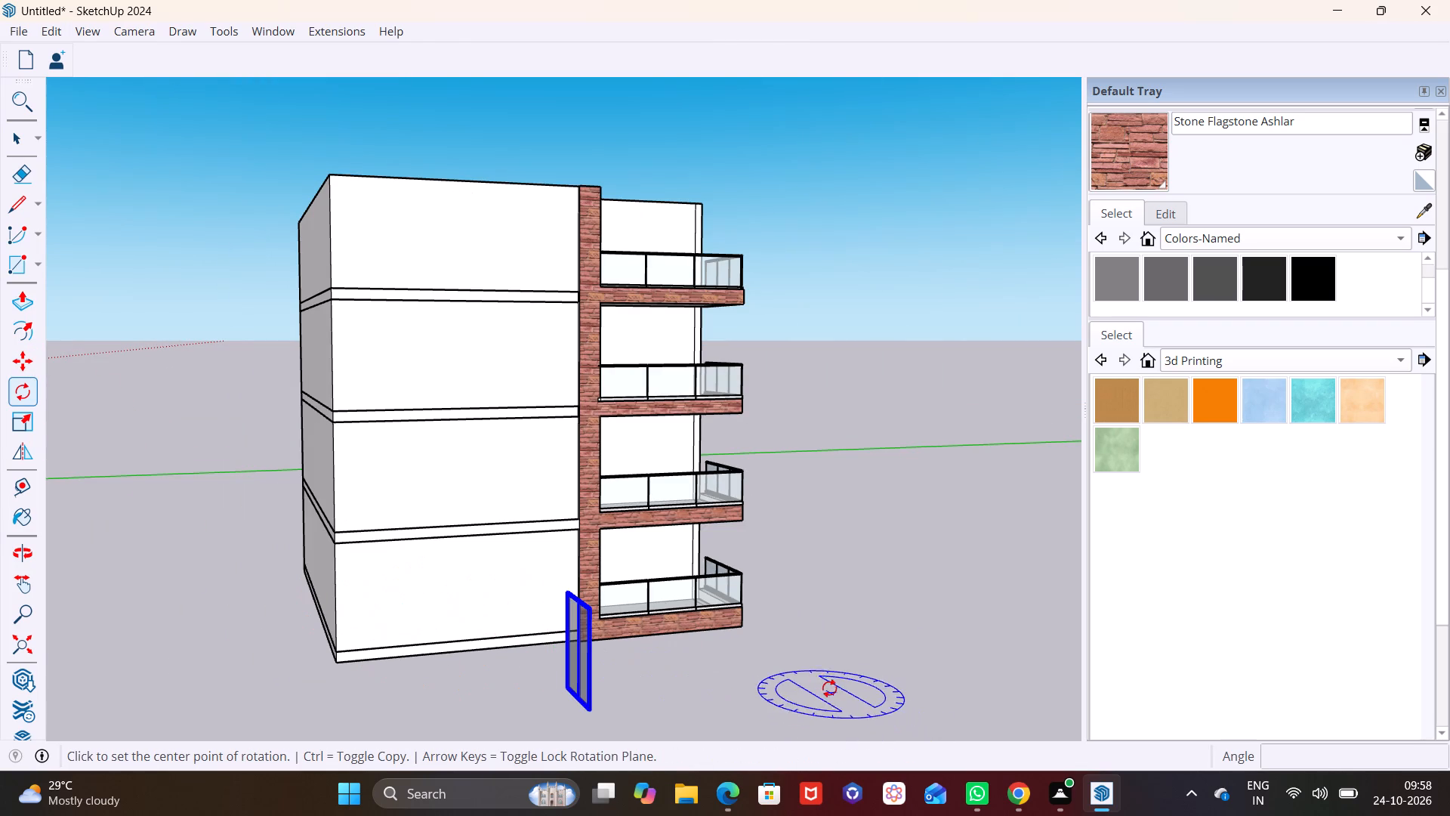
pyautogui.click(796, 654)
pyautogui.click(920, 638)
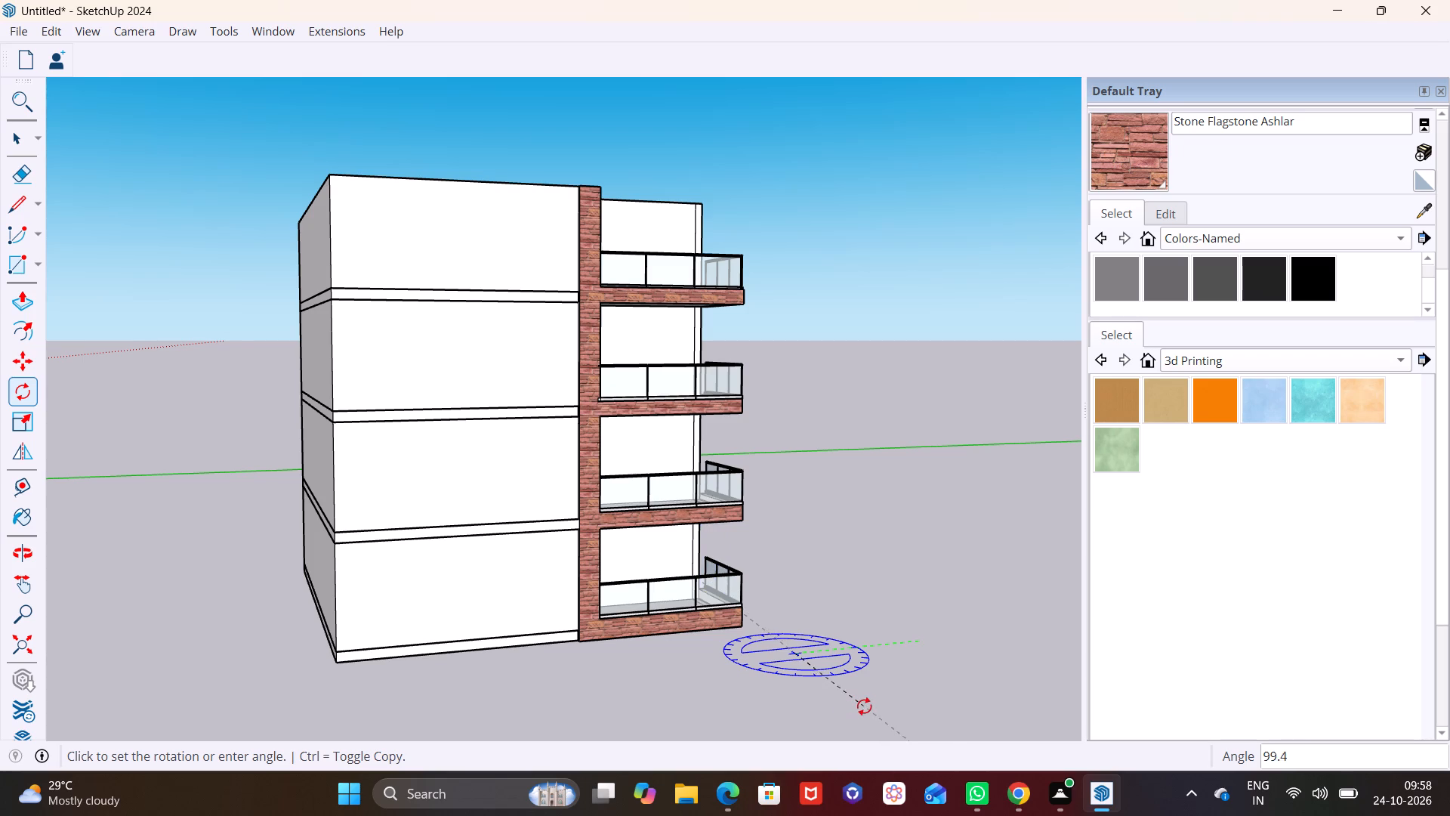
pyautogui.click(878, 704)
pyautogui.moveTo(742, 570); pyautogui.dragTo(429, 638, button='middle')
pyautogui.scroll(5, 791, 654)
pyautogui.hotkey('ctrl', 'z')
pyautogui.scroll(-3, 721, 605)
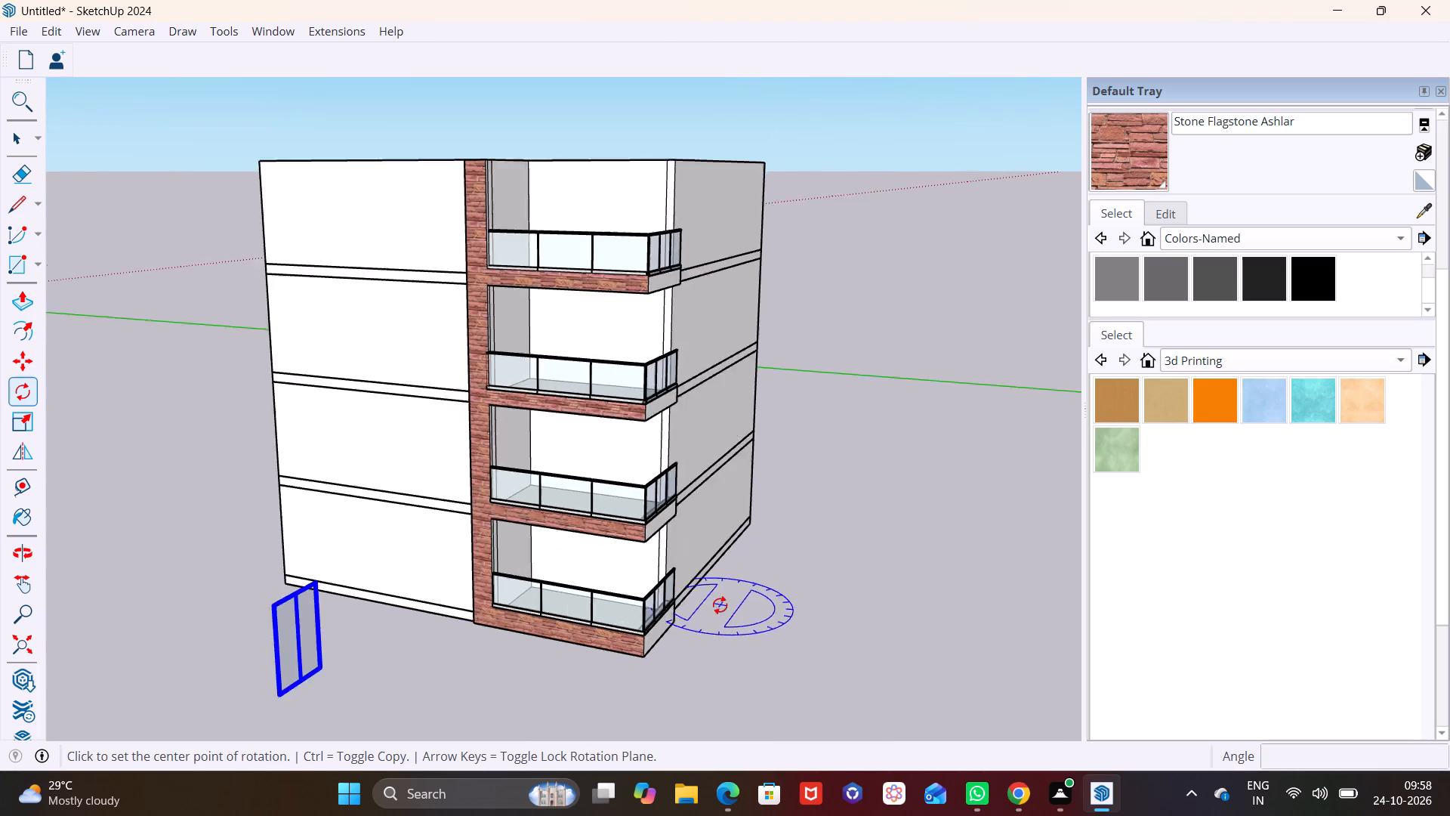
# Rotate the window a quarter turn horizontally around a ground point in front of the building, parallel to the front wall.
pyautogui.scroll(-6, 720, 605)
pyautogui.keyDown('shift'); pyautogui.moveTo(730, 587); pyautogui.dragTo(933, 359, button='middle'); pyautogui.keyUp('shift')
pyautogui.moveTo(526, 496); pyautogui.dragTo(701, 568, button='middle')
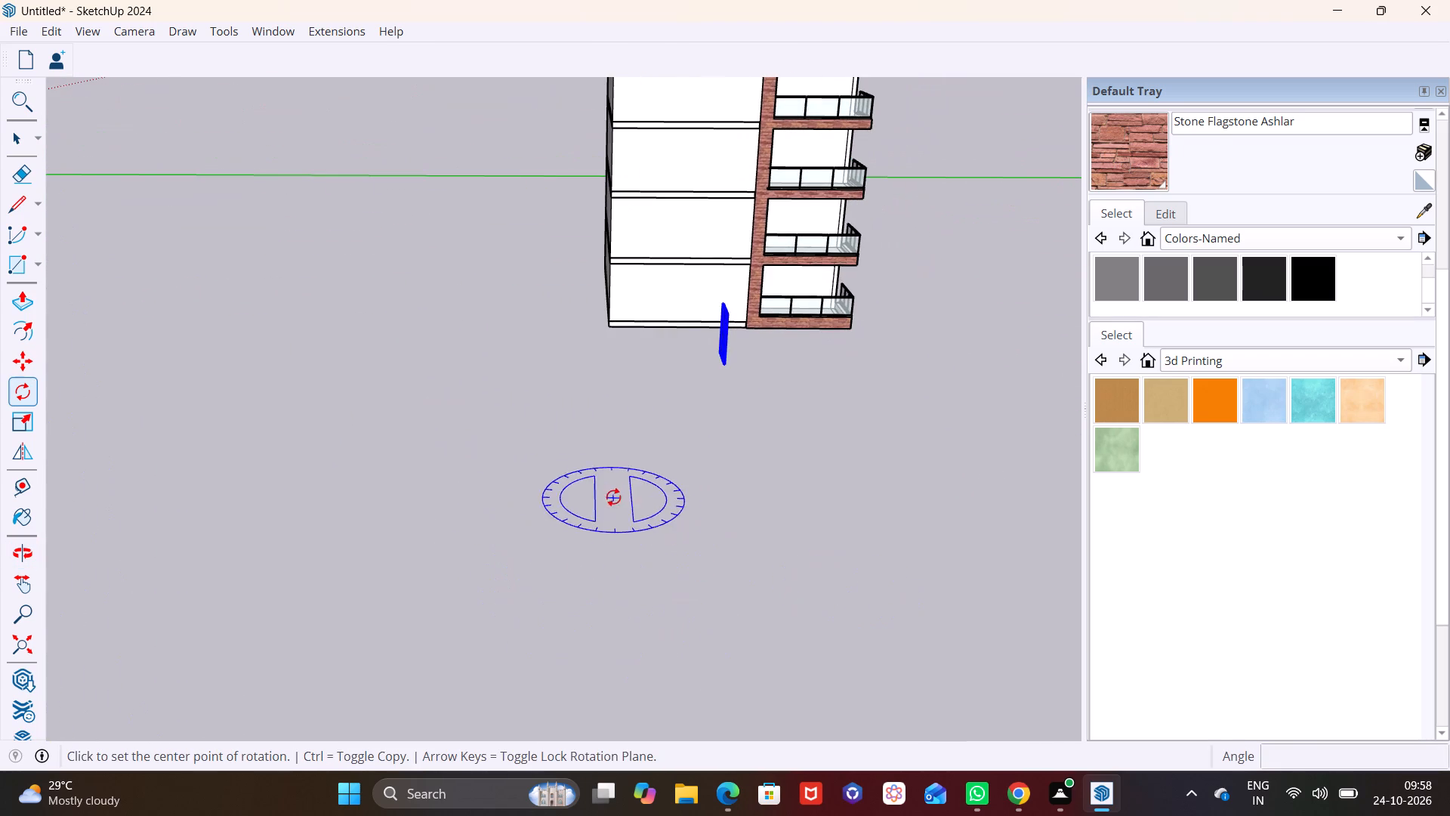
pyautogui.click(619, 490)
pyautogui.click(776, 492)
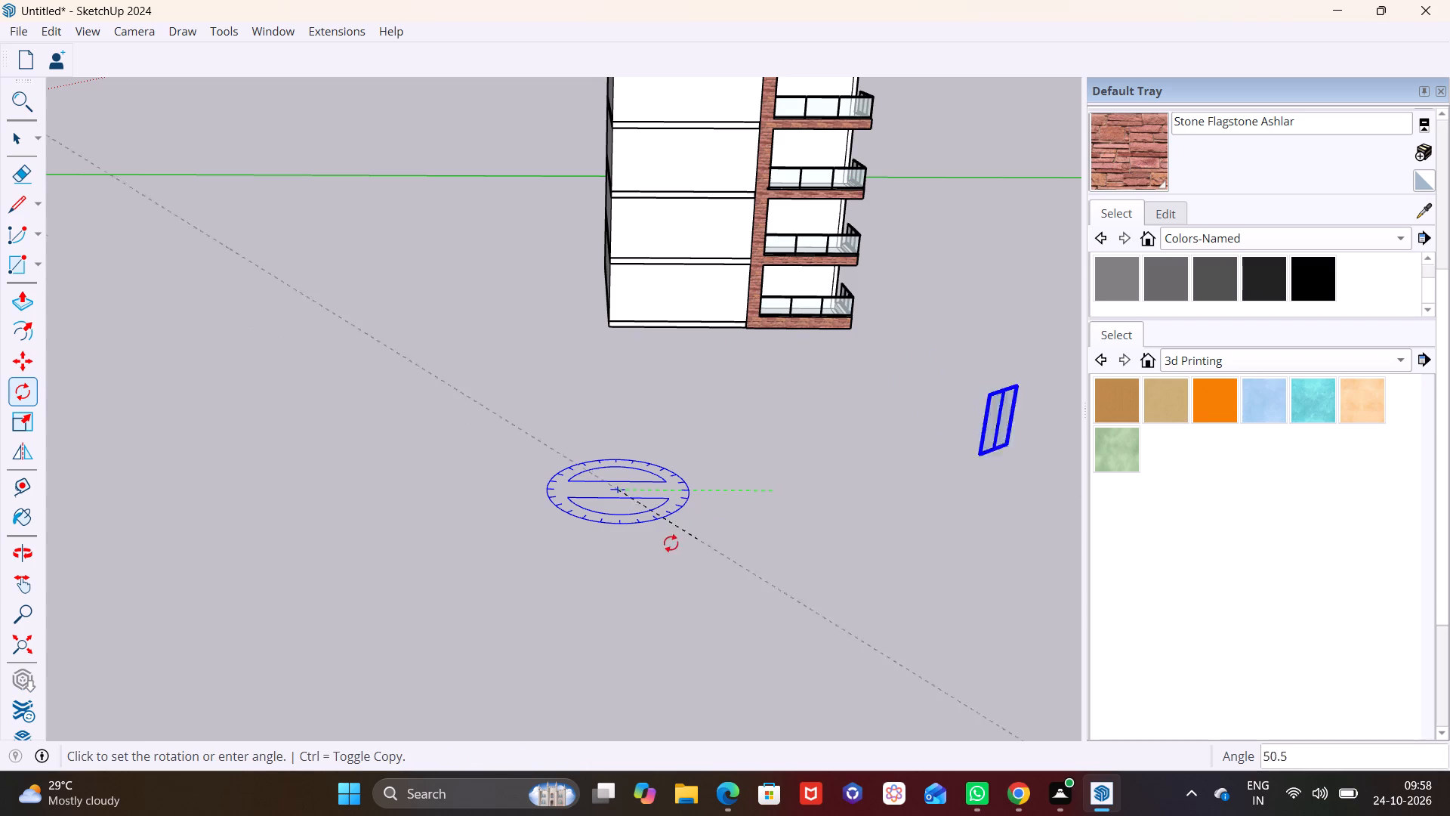
pyautogui.click(616, 557)
# Move the window by its lower corner onto the ground-floor front wall, close to the stone column and just under the floor band.
pyautogui.press('m')
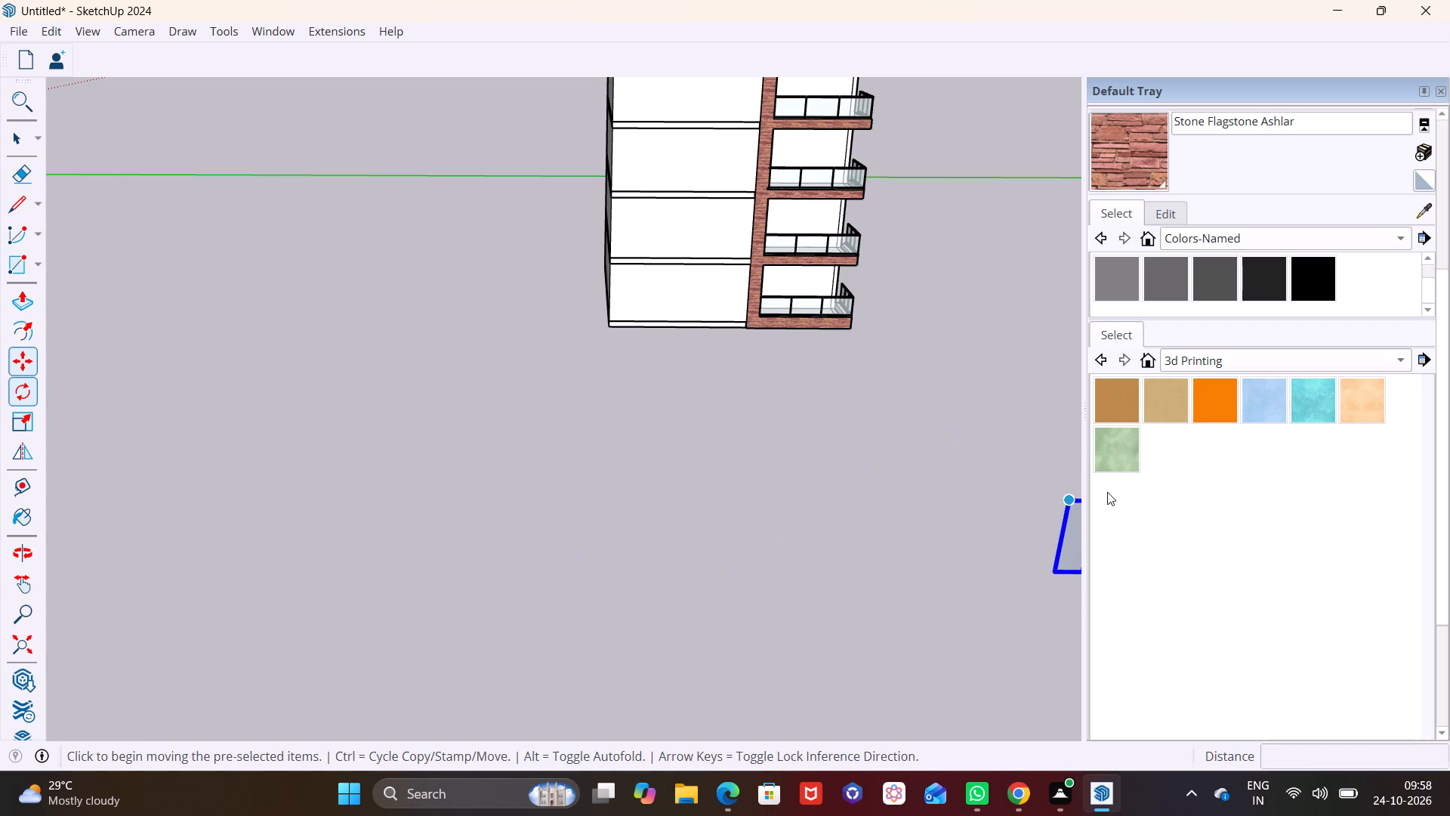
pyautogui.click(1050, 574)
pyautogui.scroll(-1, 3, 190)
pyautogui.keyDown('shift'); pyautogui.moveTo(409, 212); pyautogui.dragTo(275, 425, button='middle'); pyautogui.keyUp('shift')
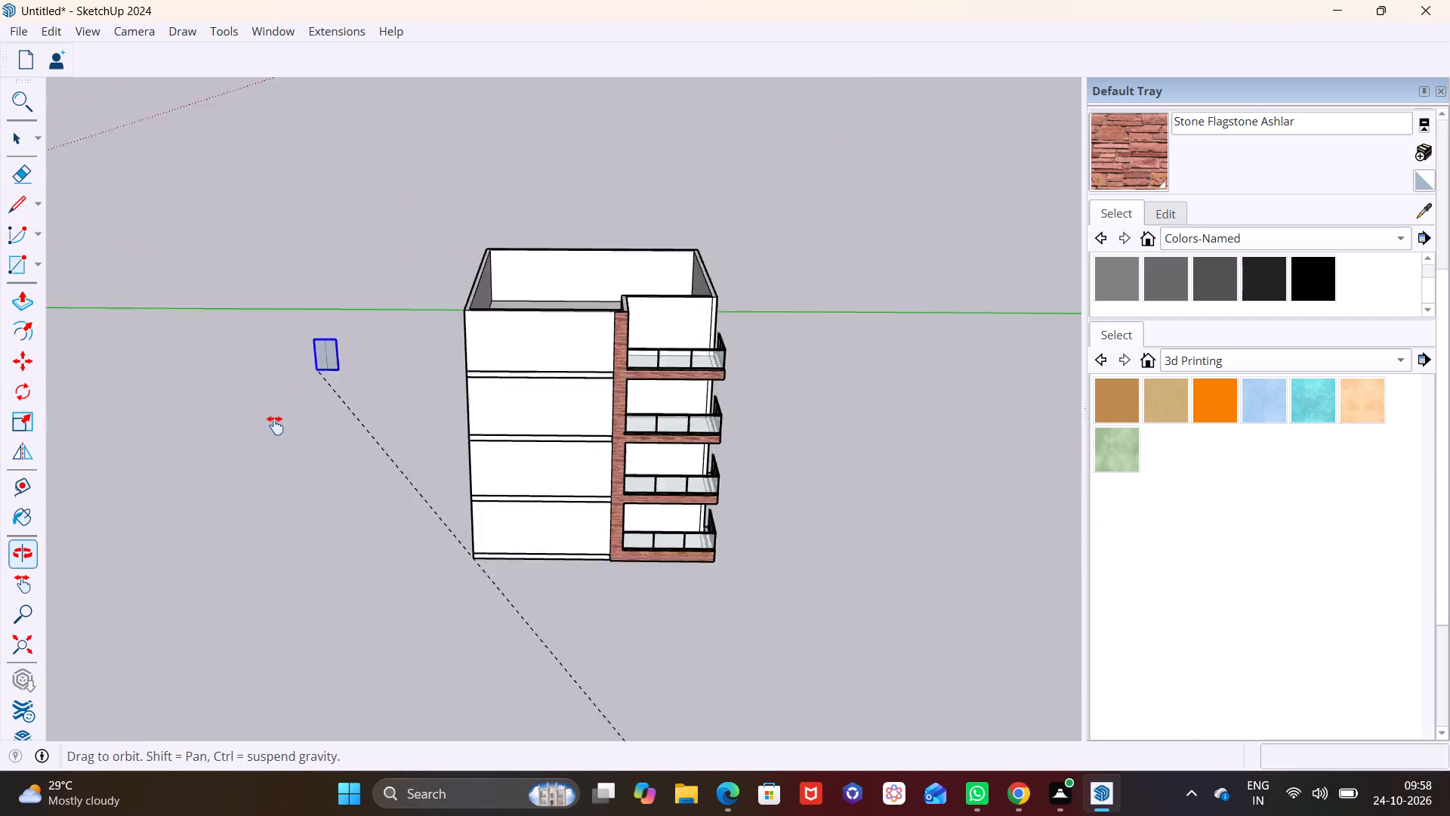
pyautogui.keyDown('shift'); pyautogui.moveTo(275, 425); pyautogui.dragTo(253, 465, button='middle'); pyautogui.keyUp('shift')
pyautogui.moveTo(487, 555); pyautogui.dragTo(529, 338, button='middle')
pyautogui.scroll(11, 493, 463)
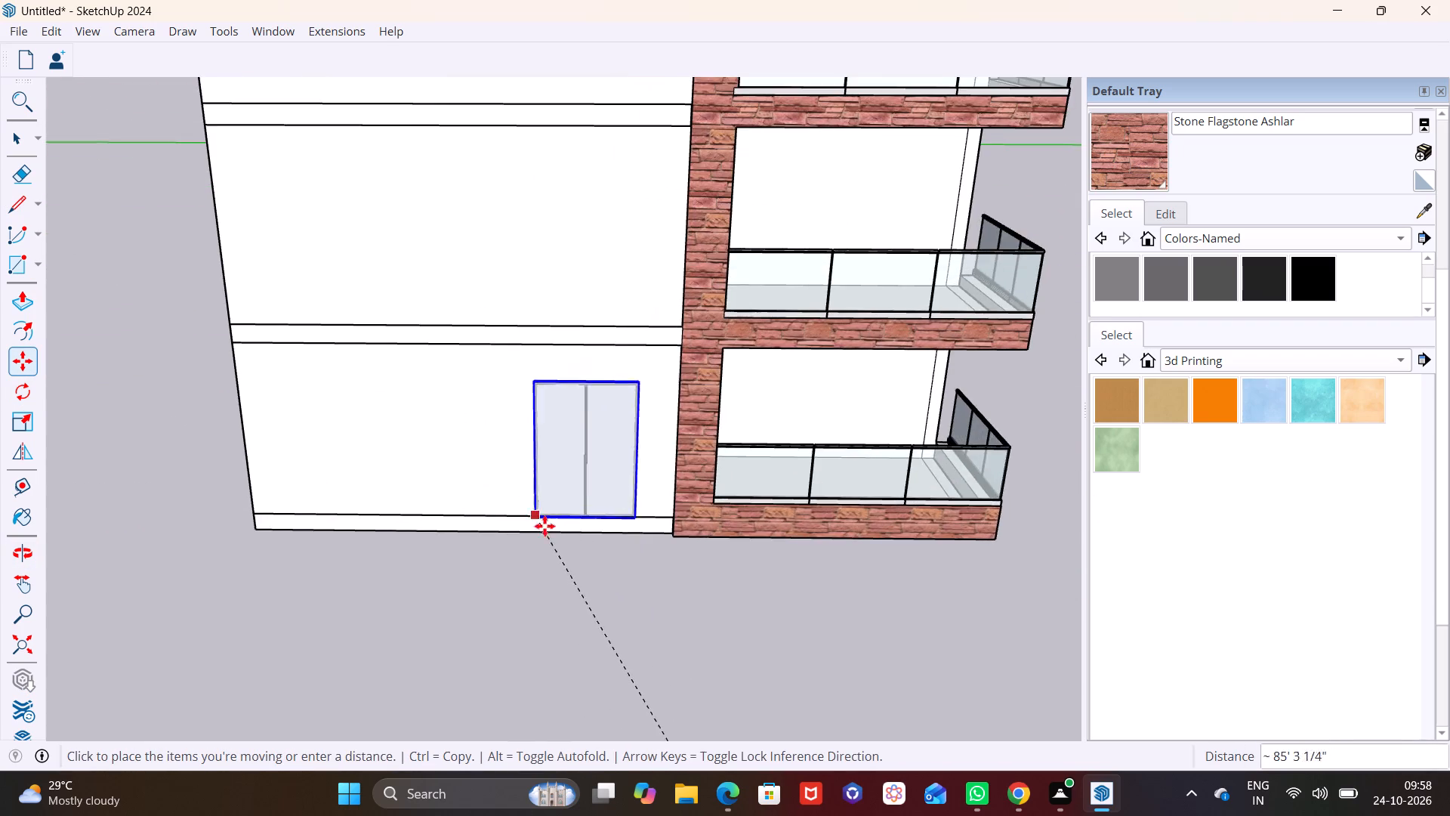
pyautogui.moveTo(551, 535); pyautogui.dragTo(634, 515, button='middle')
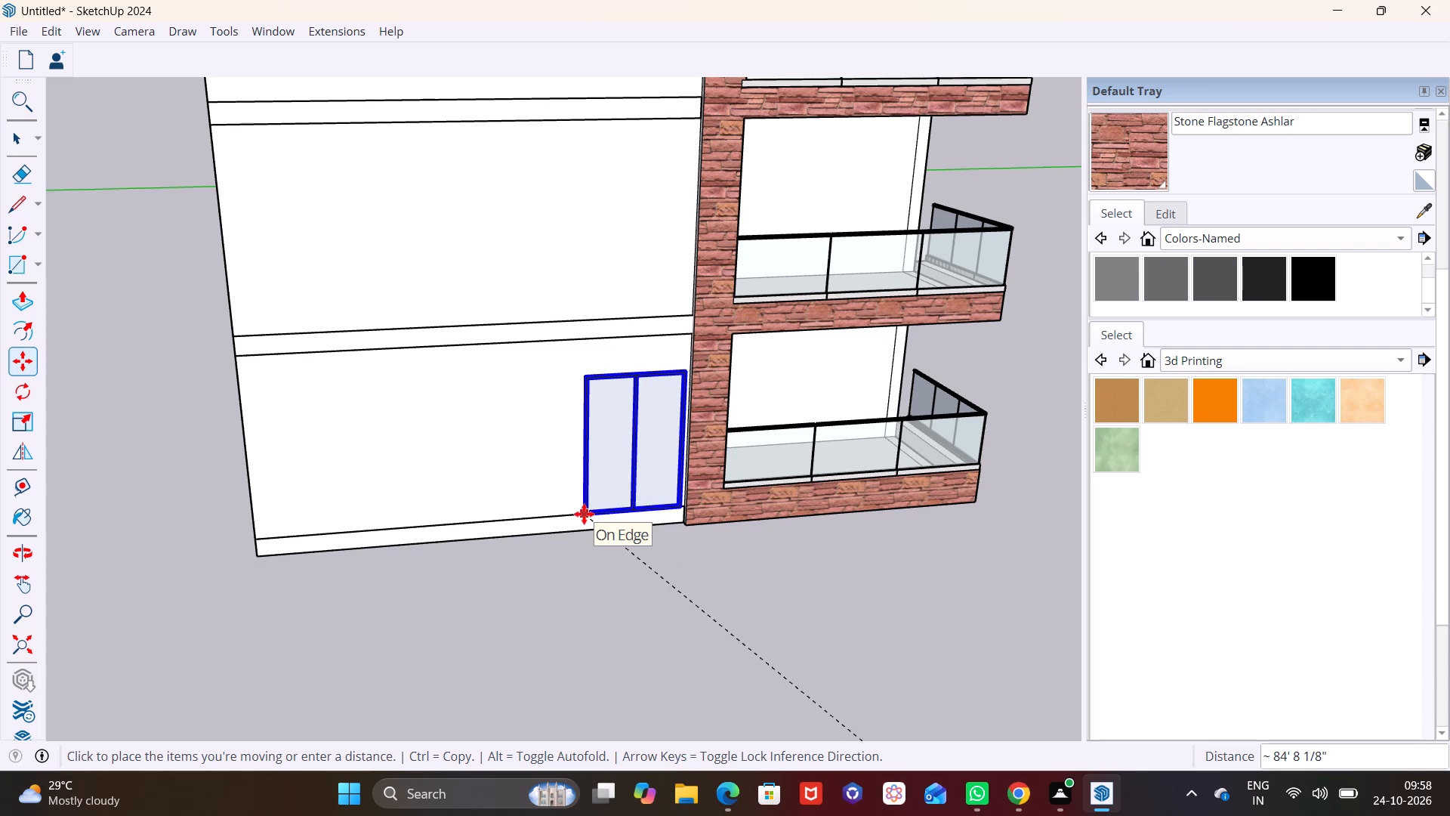
pyautogui.click(550, 484)
# Copy the ground-floor window about 10' 9" straight up onto the second storey's front wall.
pyautogui.scroll(-3, 527, 480)
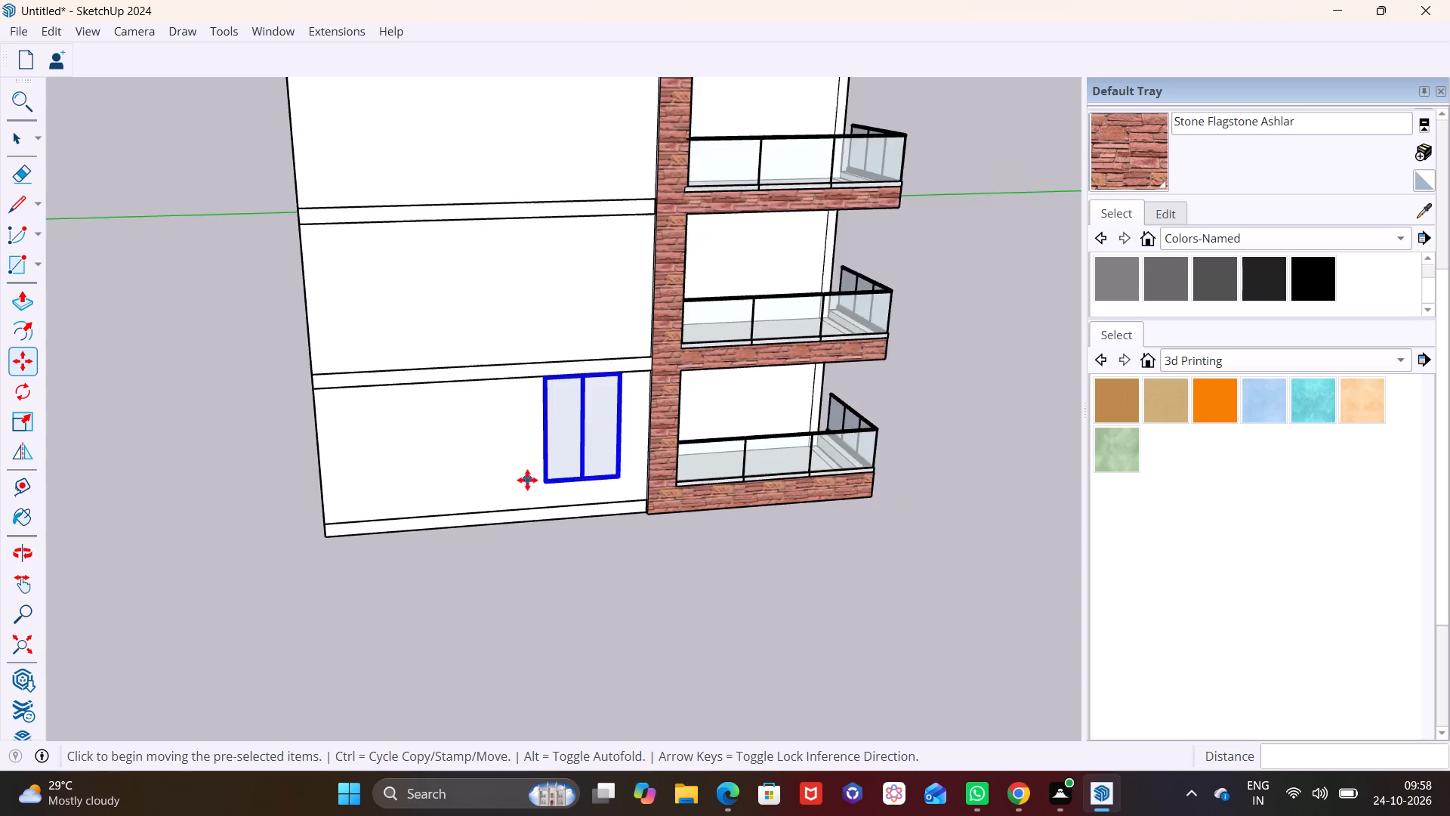
pyautogui.scroll(-3, 527, 480)
pyautogui.keyDown('shift'); pyautogui.moveTo(527, 487); pyautogui.dragTo(461, 639, button='middle'); pyautogui.keyUp('shift')
pyautogui.moveTo(471, 586); pyautogui.dragTo(652, 462, button='middle')
pyautogui.scroll(3, 499, 549)
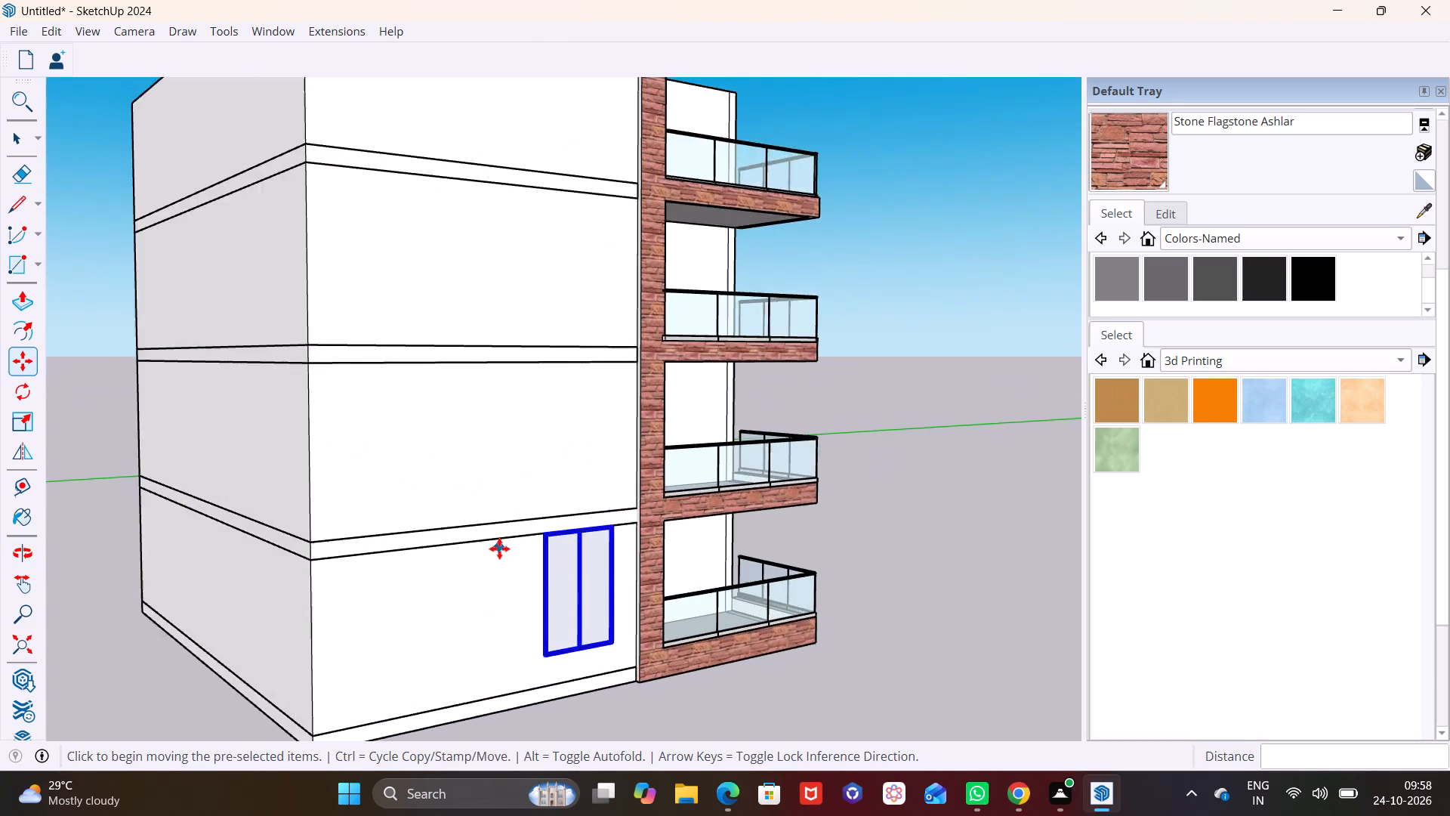
pyautogui.scroll(3, 499, 549)
pyautogui.press('m')
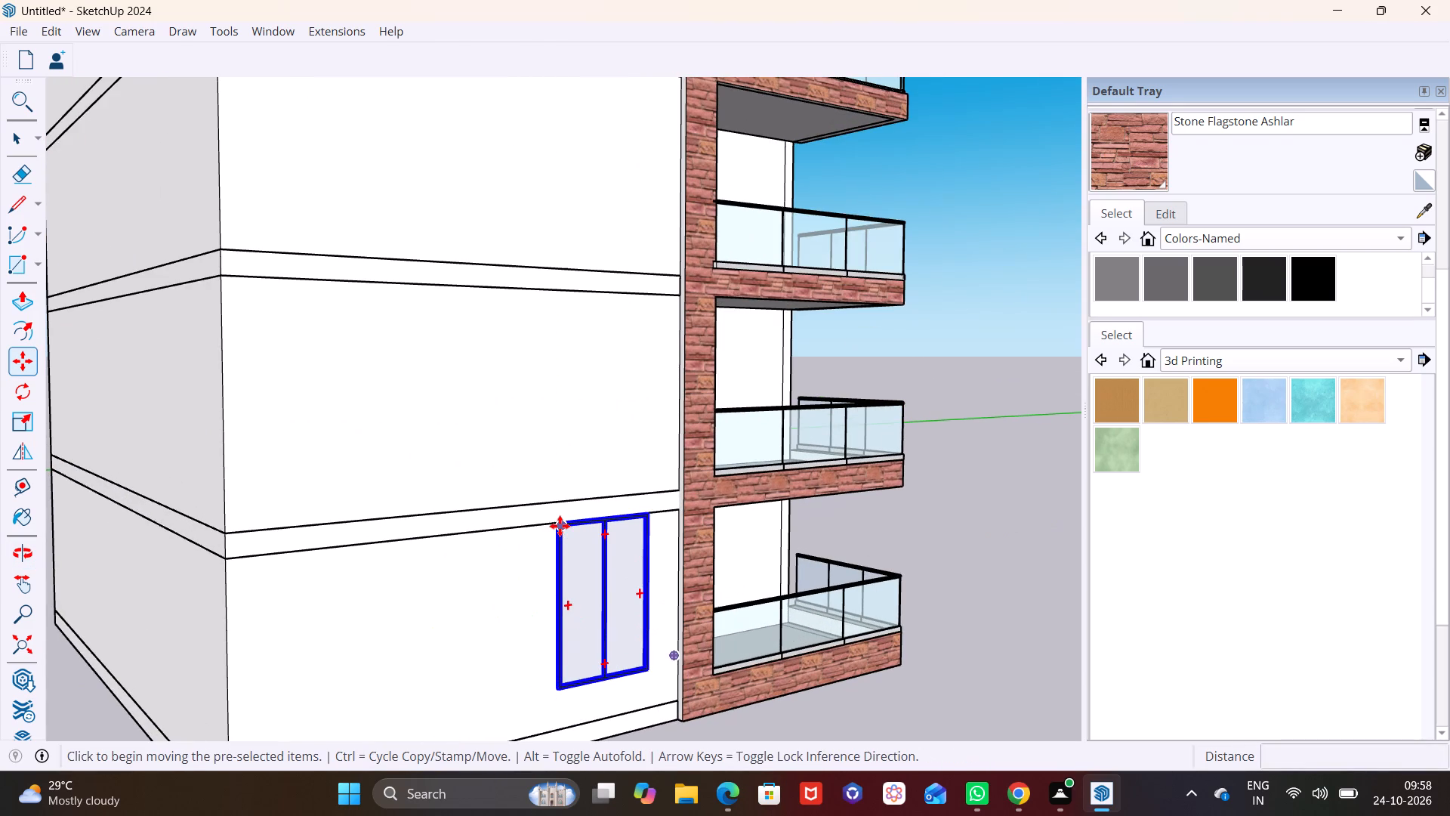
pyautogui.click(560, 526)
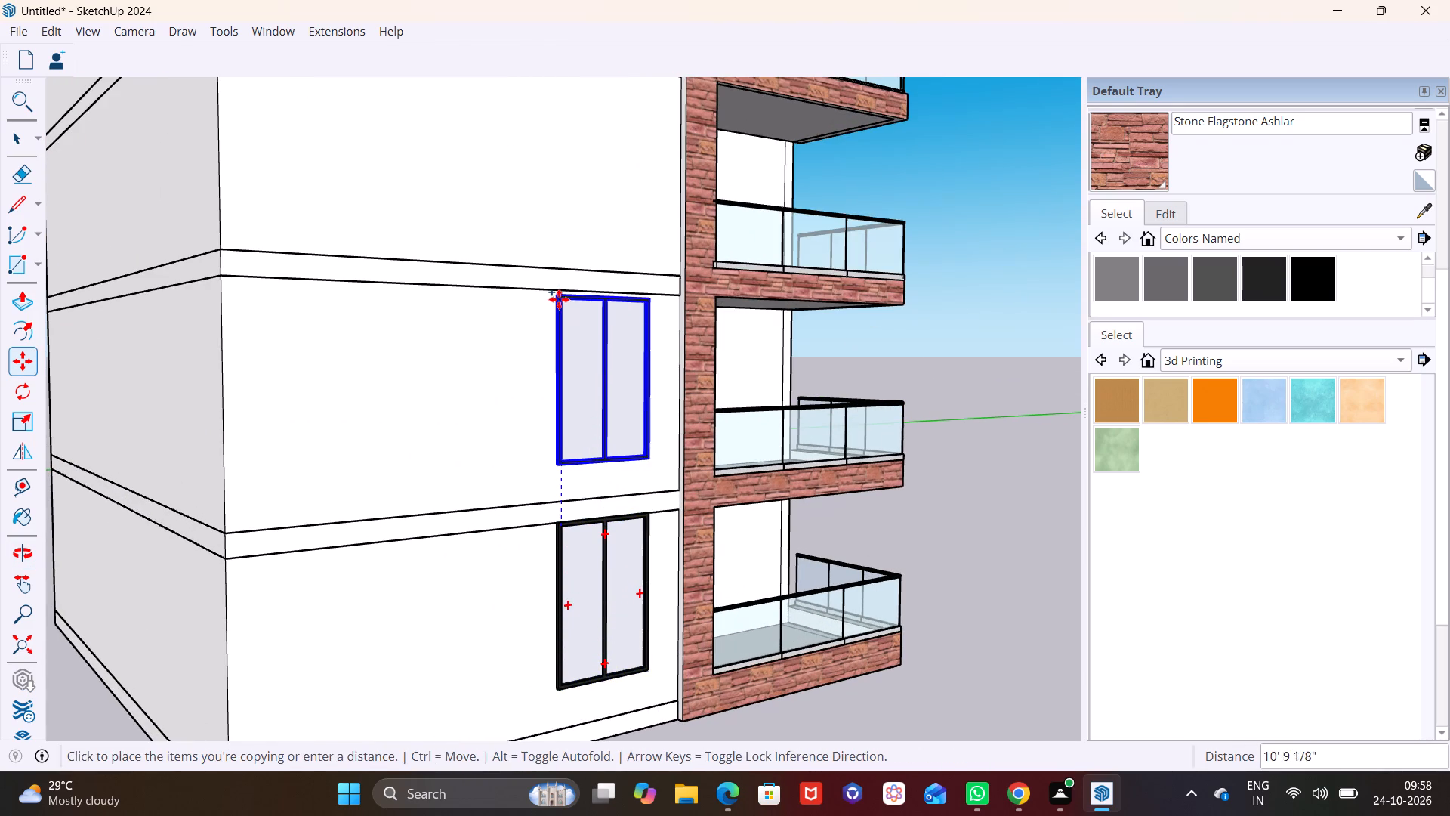
pyautogui.click(558, 298)
# Copy the second-storey window about 10' 9" straight up onto the third storey's front wall.
pyautogui.scroll(-2, 592, 294)
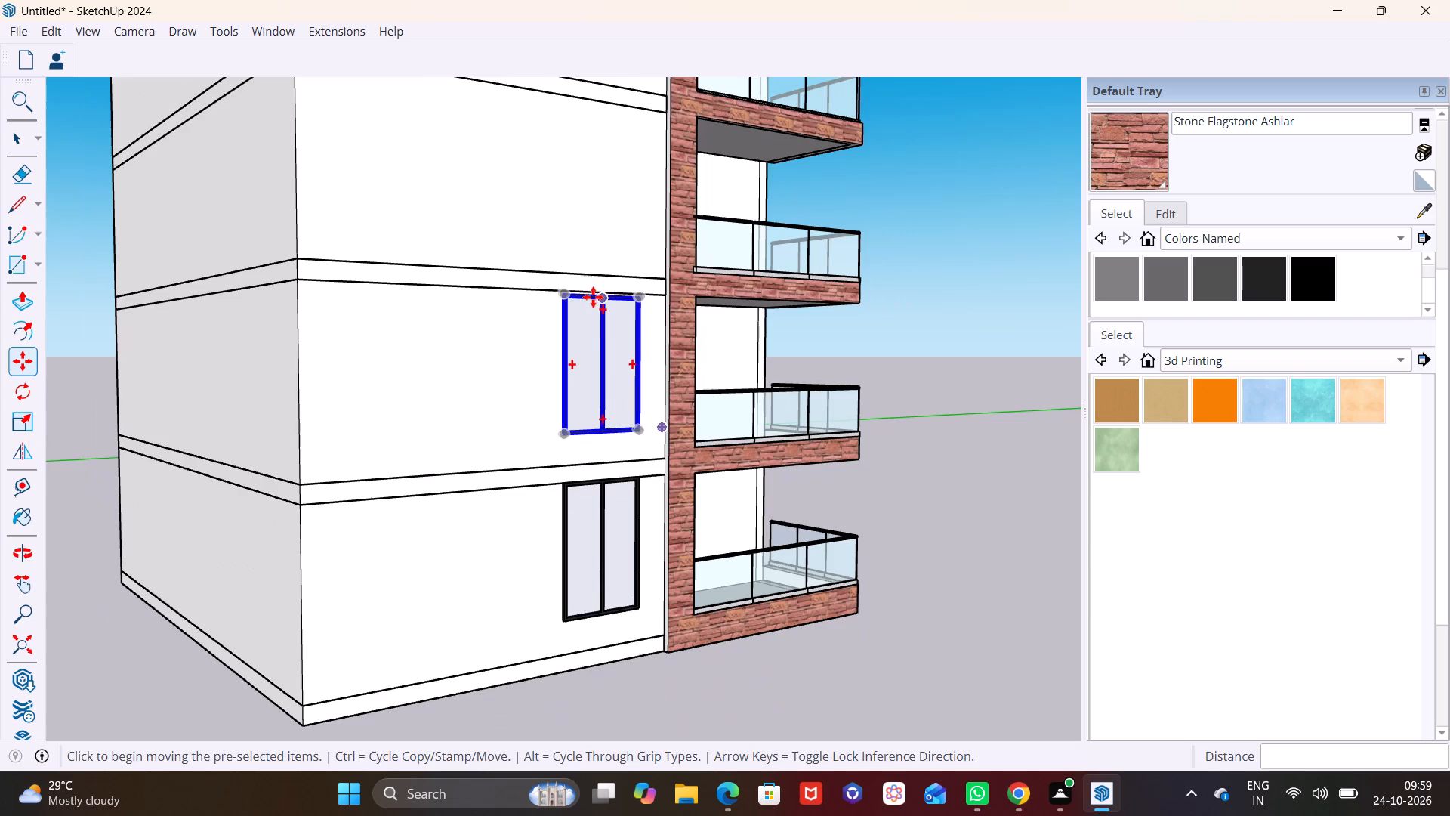
pyautogui.keyDown('shift'); pyautogui.moveTo(593, 318); pyautogui.dragTo(622, 572, button='middle'); pyautogui.keyUp('shift')
pyautogui.click(601, 560)
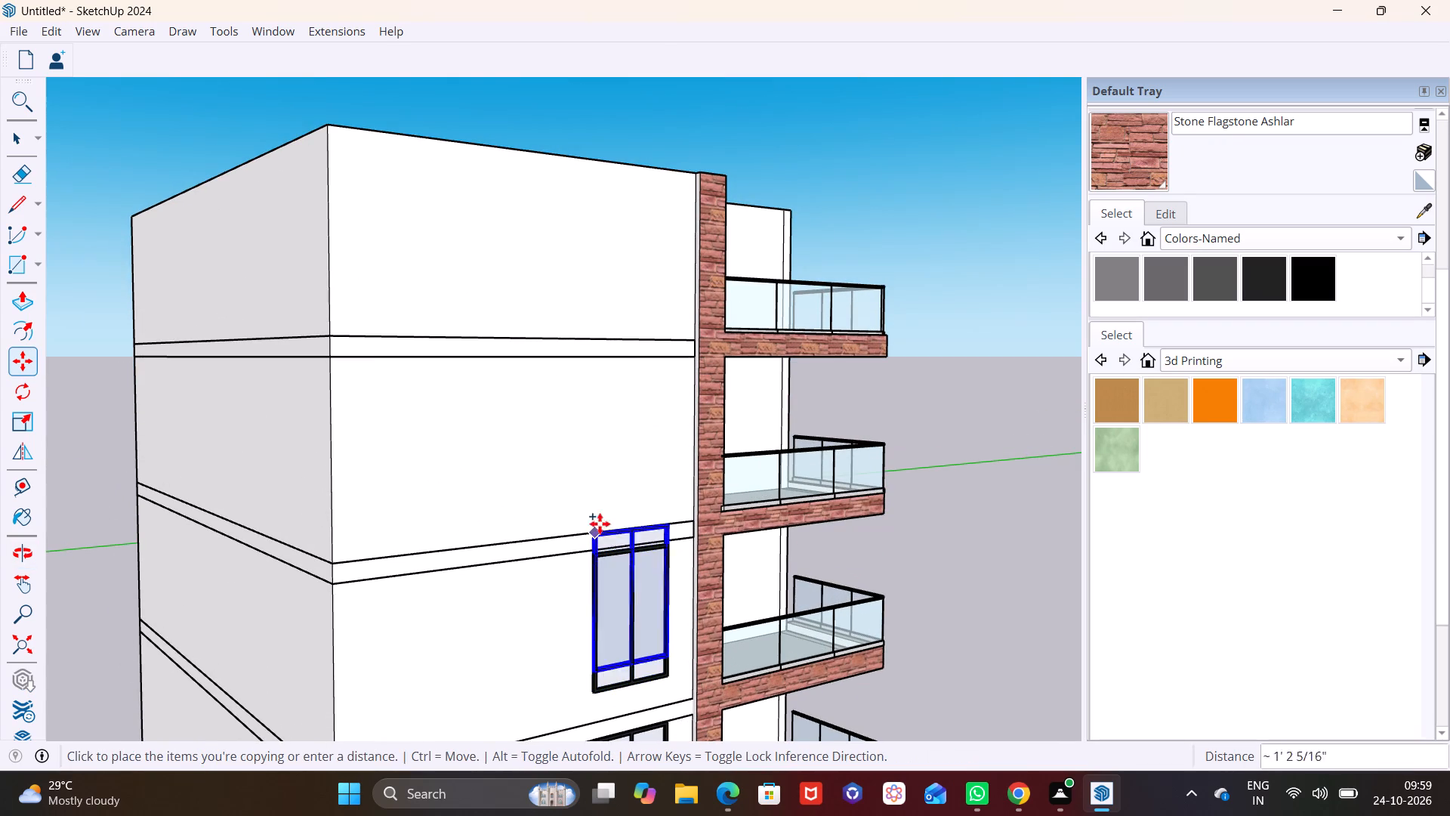
pyautogui.click(595, 365)
# Copy the third-storey window up onto the top storey's front wall, just below the roof edge, and clear the selection.
pyautogui.keyDown('shift'); pyautogui.moveTo(627, 413); pyautogui.dragTo(640, 606, button='middle'); pyautogui.keyUp('shift')
pyautogui.keyDown('shift'); pyautogui.scroll(-1, 640, 607); pyautogui.keyUp('shift')
pyautogui.click(609, 565)
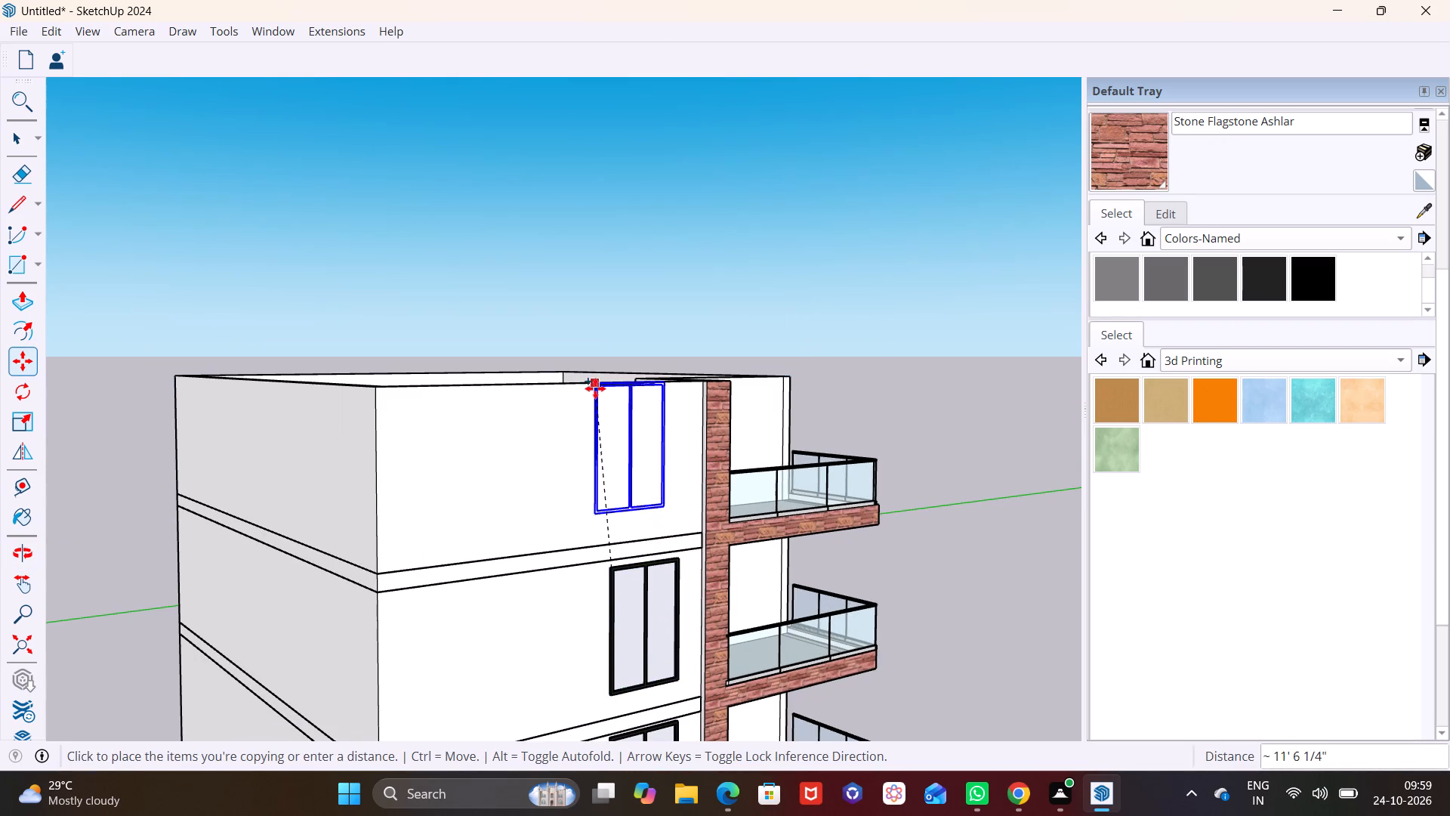
pyautogui.click(596, 400)
pyautogui.press('space')
pyautogui.click(963, 575)
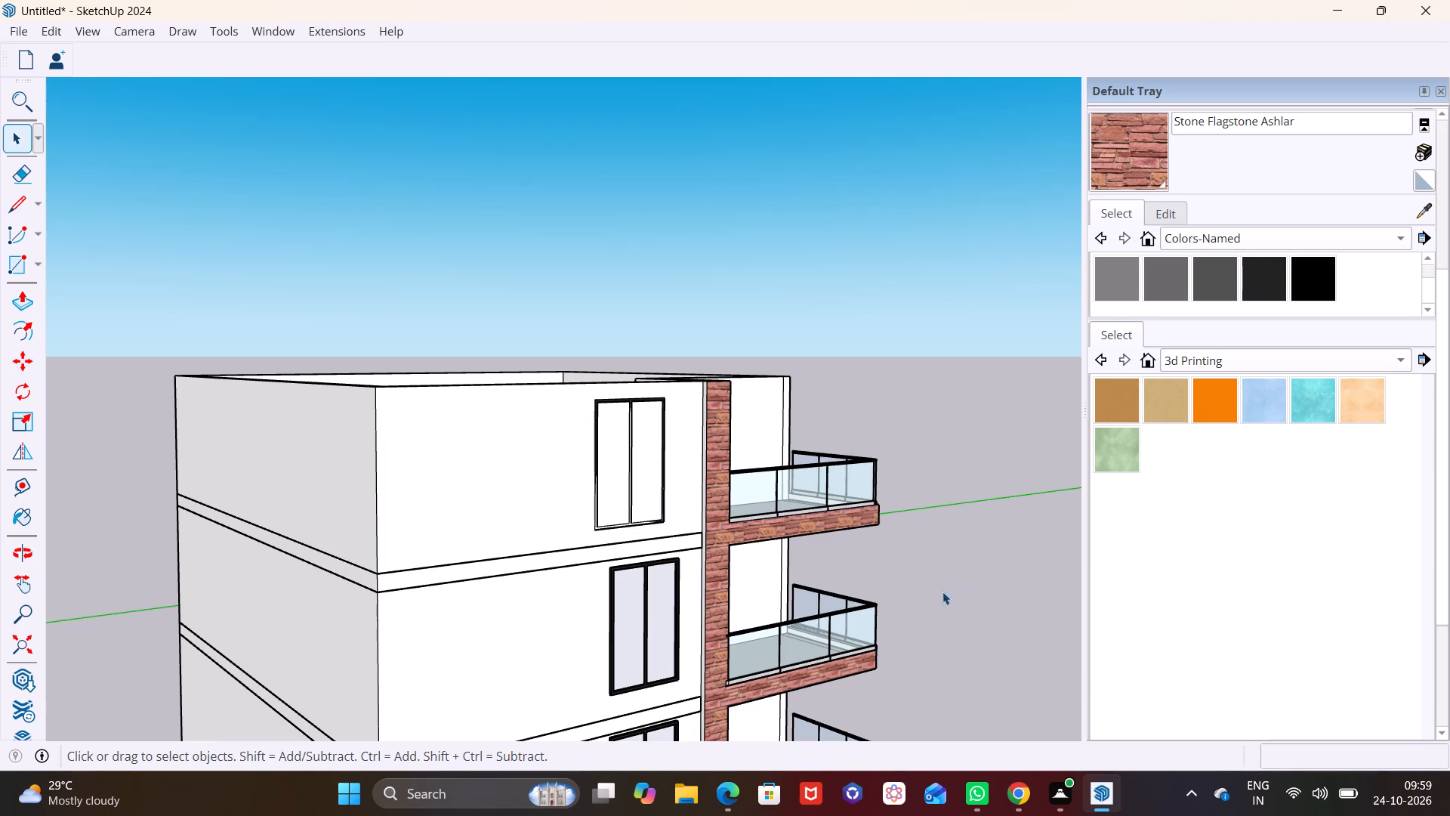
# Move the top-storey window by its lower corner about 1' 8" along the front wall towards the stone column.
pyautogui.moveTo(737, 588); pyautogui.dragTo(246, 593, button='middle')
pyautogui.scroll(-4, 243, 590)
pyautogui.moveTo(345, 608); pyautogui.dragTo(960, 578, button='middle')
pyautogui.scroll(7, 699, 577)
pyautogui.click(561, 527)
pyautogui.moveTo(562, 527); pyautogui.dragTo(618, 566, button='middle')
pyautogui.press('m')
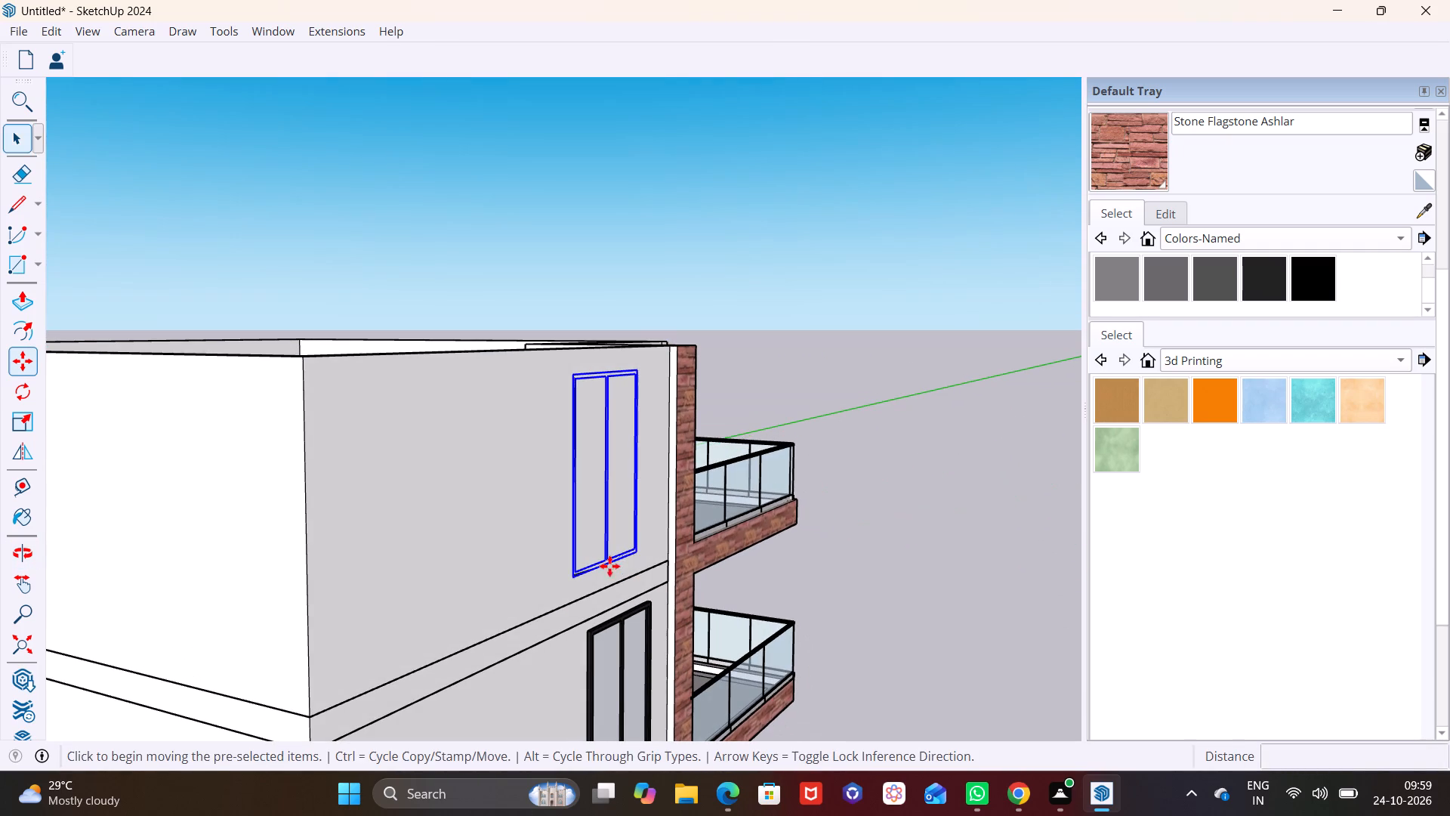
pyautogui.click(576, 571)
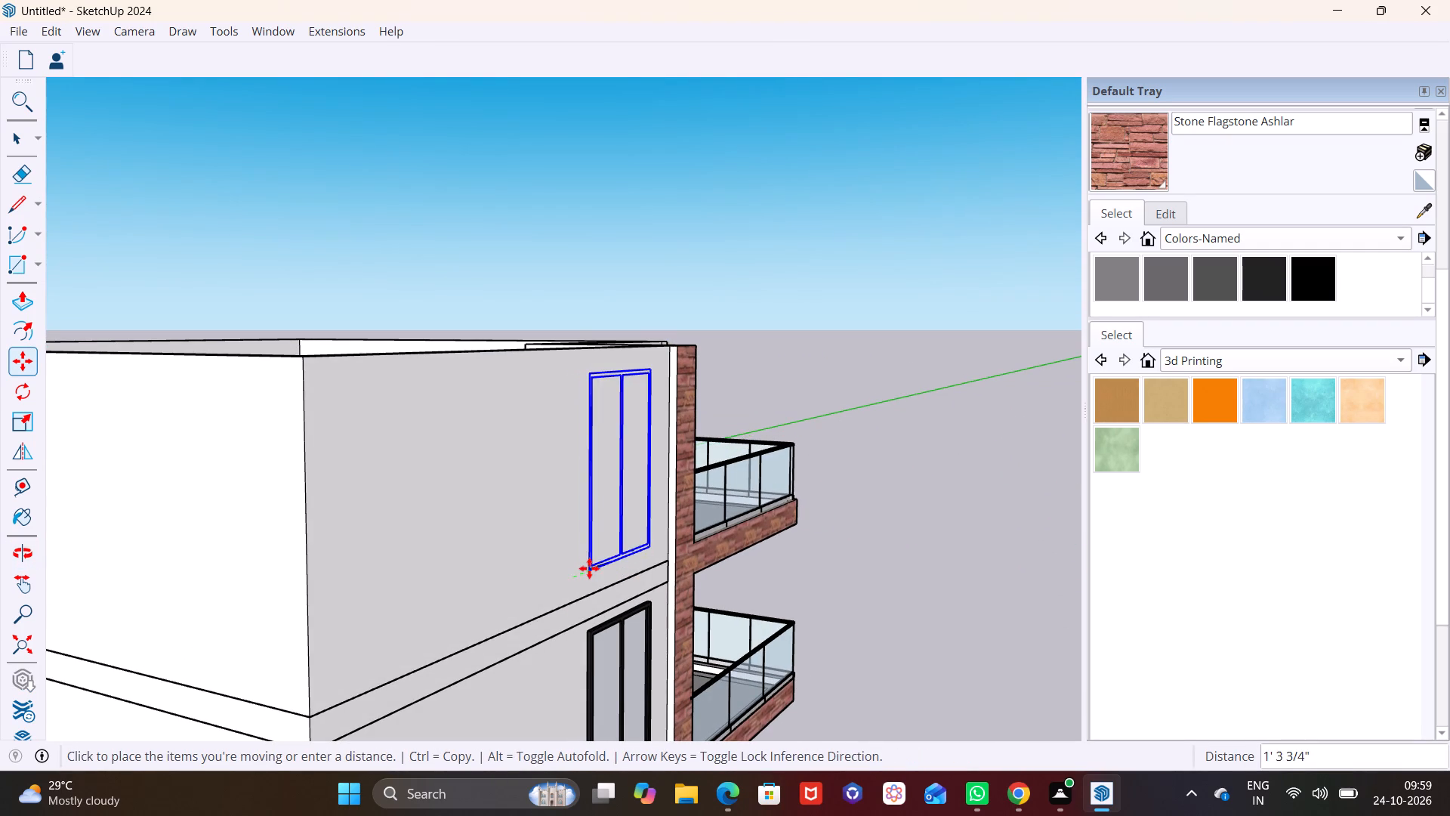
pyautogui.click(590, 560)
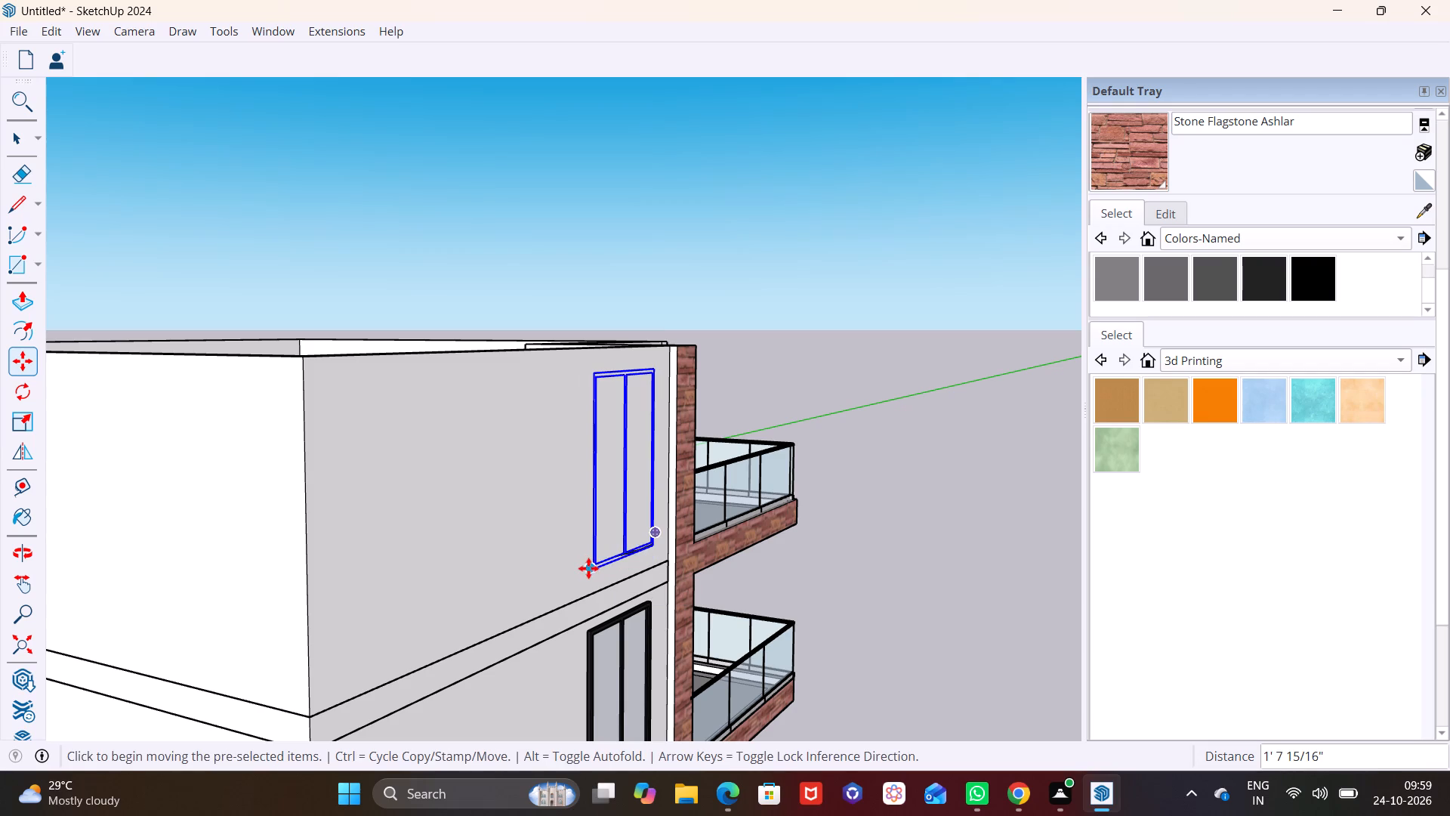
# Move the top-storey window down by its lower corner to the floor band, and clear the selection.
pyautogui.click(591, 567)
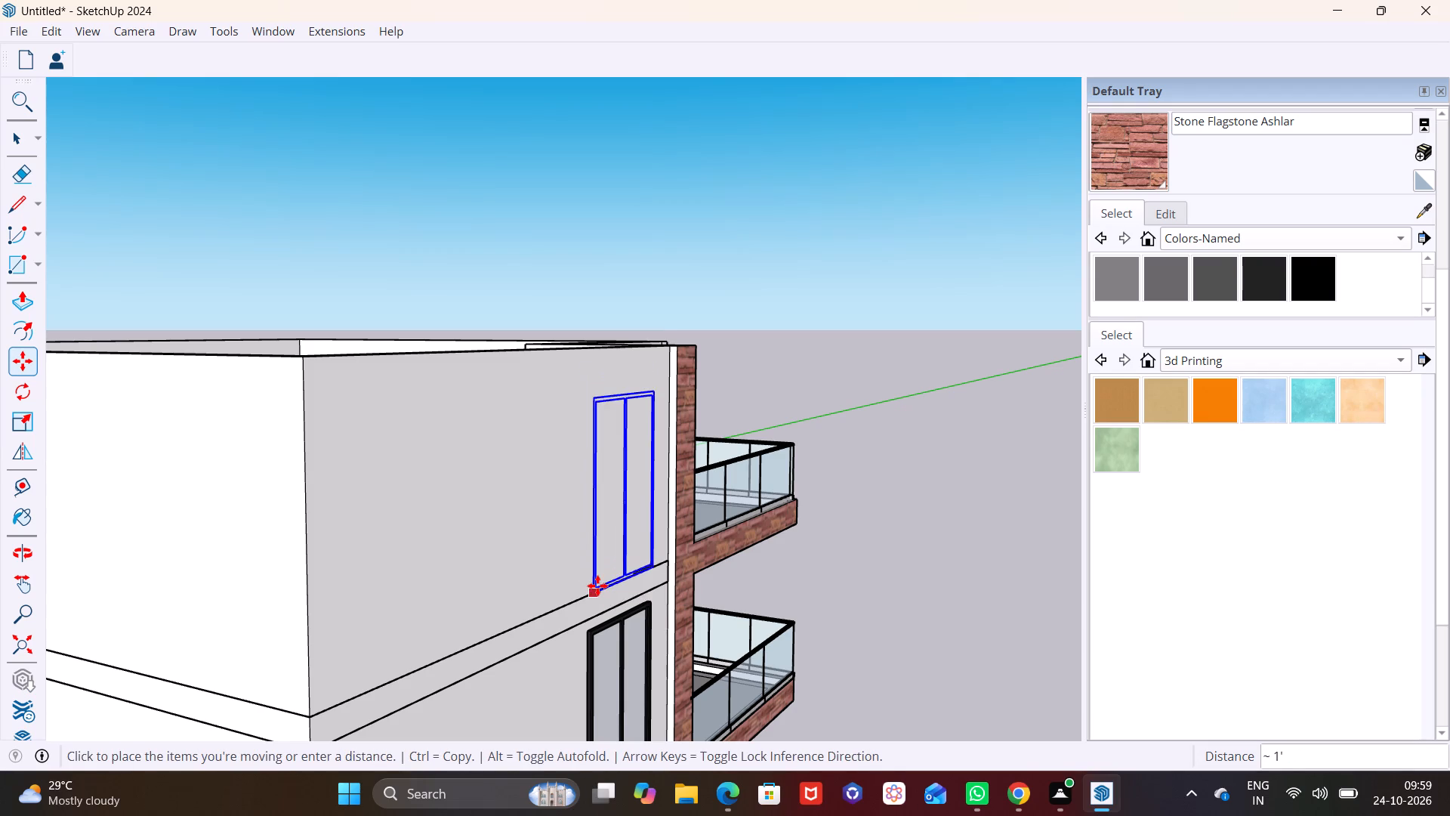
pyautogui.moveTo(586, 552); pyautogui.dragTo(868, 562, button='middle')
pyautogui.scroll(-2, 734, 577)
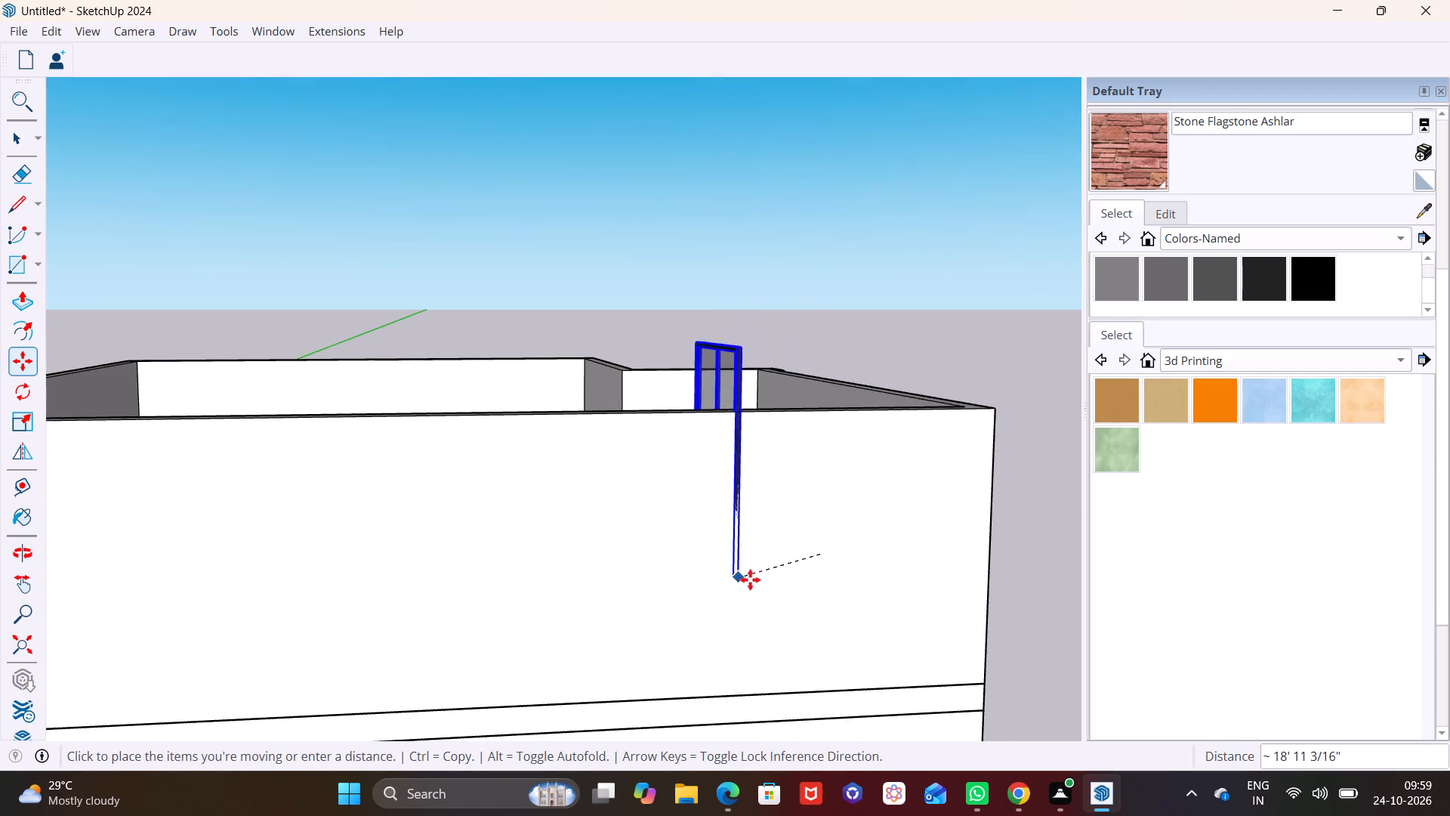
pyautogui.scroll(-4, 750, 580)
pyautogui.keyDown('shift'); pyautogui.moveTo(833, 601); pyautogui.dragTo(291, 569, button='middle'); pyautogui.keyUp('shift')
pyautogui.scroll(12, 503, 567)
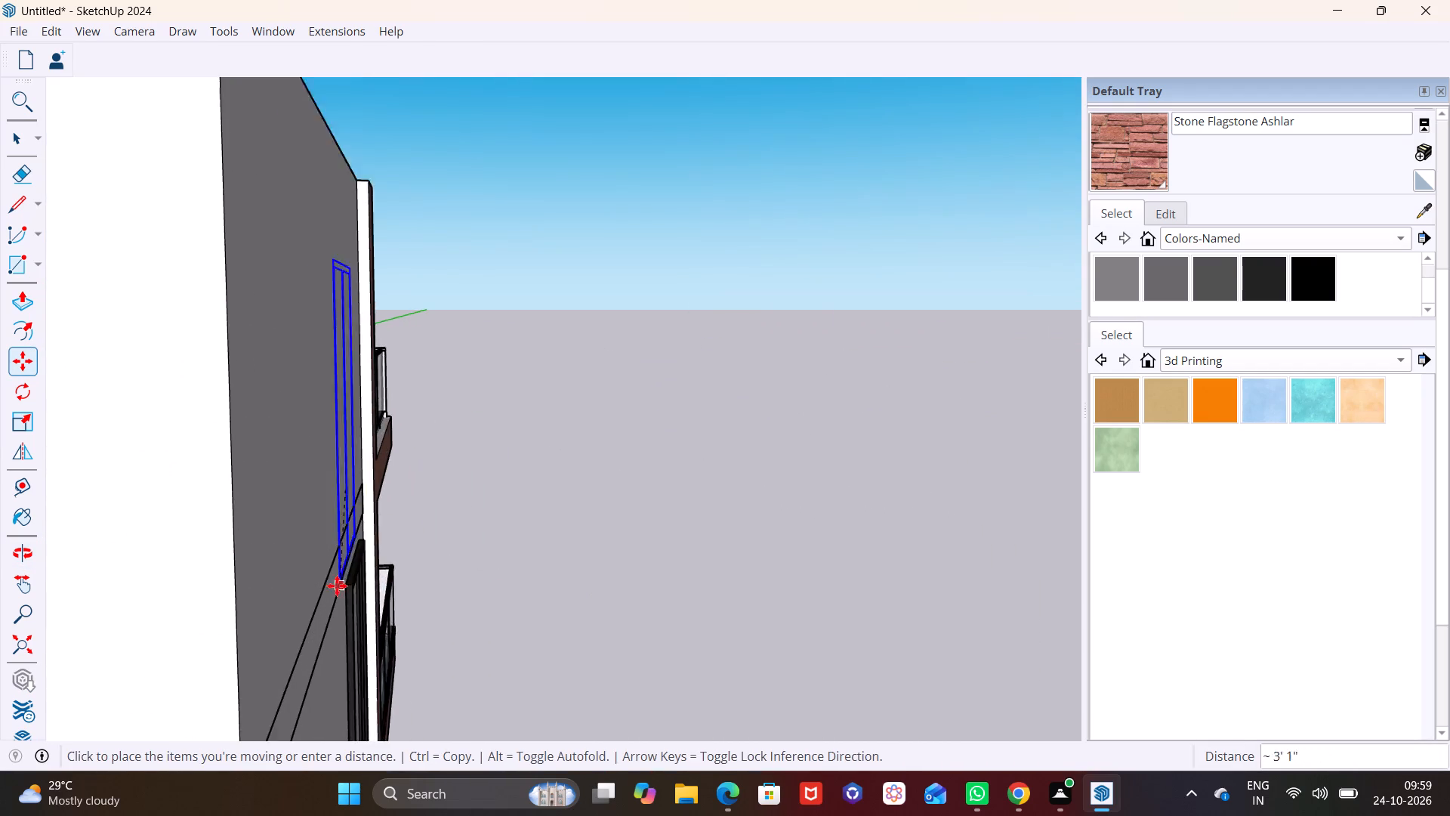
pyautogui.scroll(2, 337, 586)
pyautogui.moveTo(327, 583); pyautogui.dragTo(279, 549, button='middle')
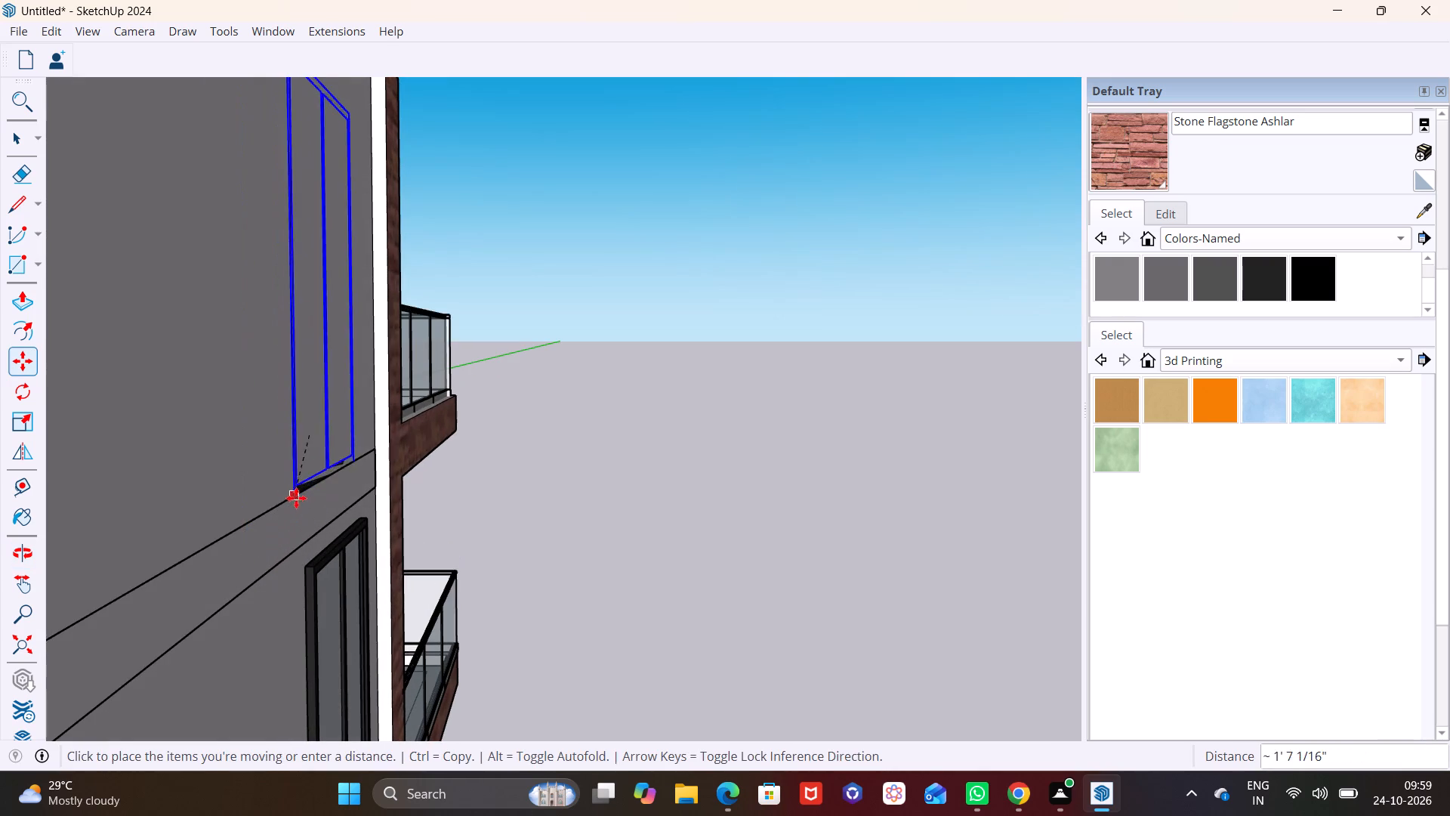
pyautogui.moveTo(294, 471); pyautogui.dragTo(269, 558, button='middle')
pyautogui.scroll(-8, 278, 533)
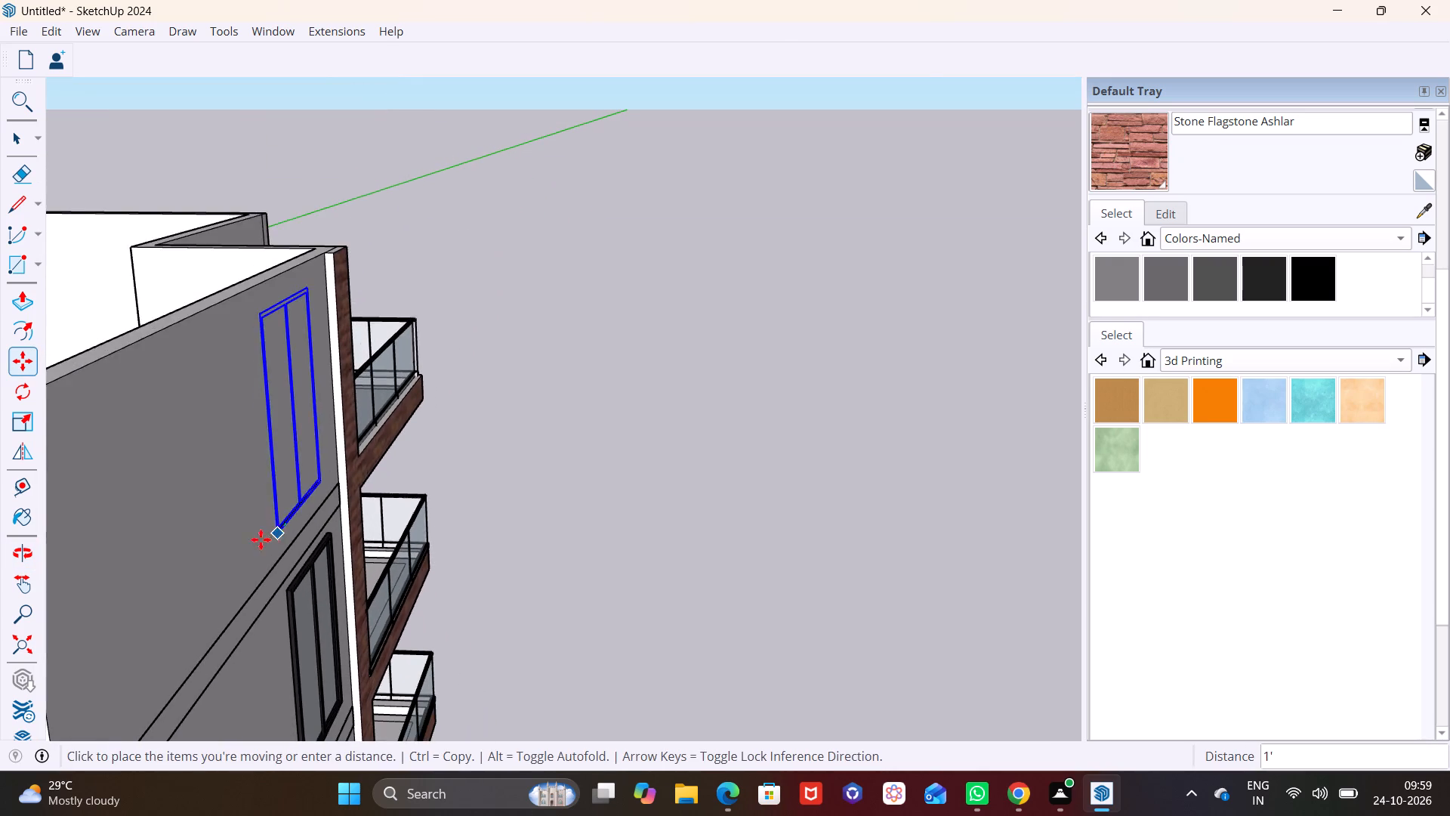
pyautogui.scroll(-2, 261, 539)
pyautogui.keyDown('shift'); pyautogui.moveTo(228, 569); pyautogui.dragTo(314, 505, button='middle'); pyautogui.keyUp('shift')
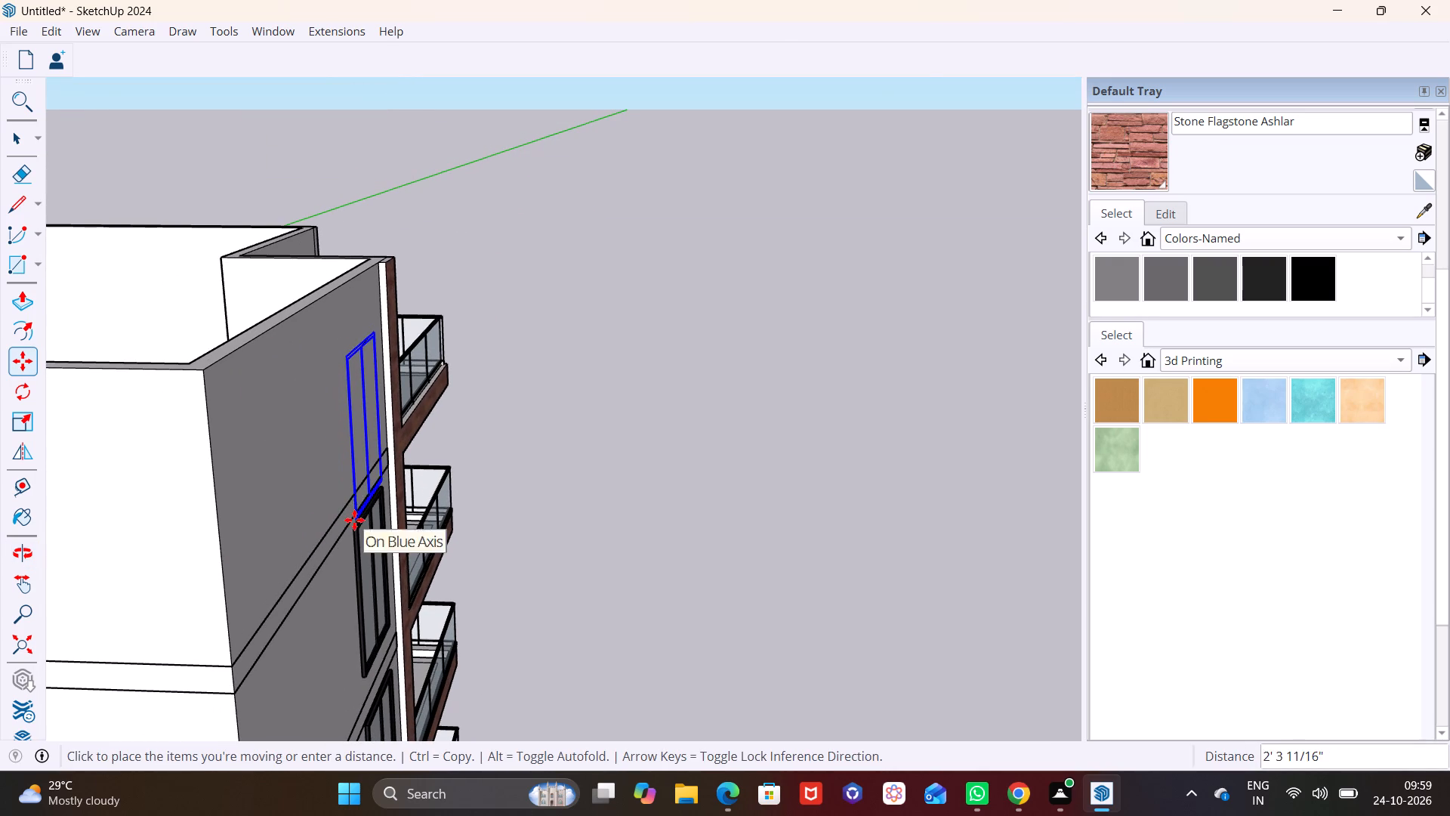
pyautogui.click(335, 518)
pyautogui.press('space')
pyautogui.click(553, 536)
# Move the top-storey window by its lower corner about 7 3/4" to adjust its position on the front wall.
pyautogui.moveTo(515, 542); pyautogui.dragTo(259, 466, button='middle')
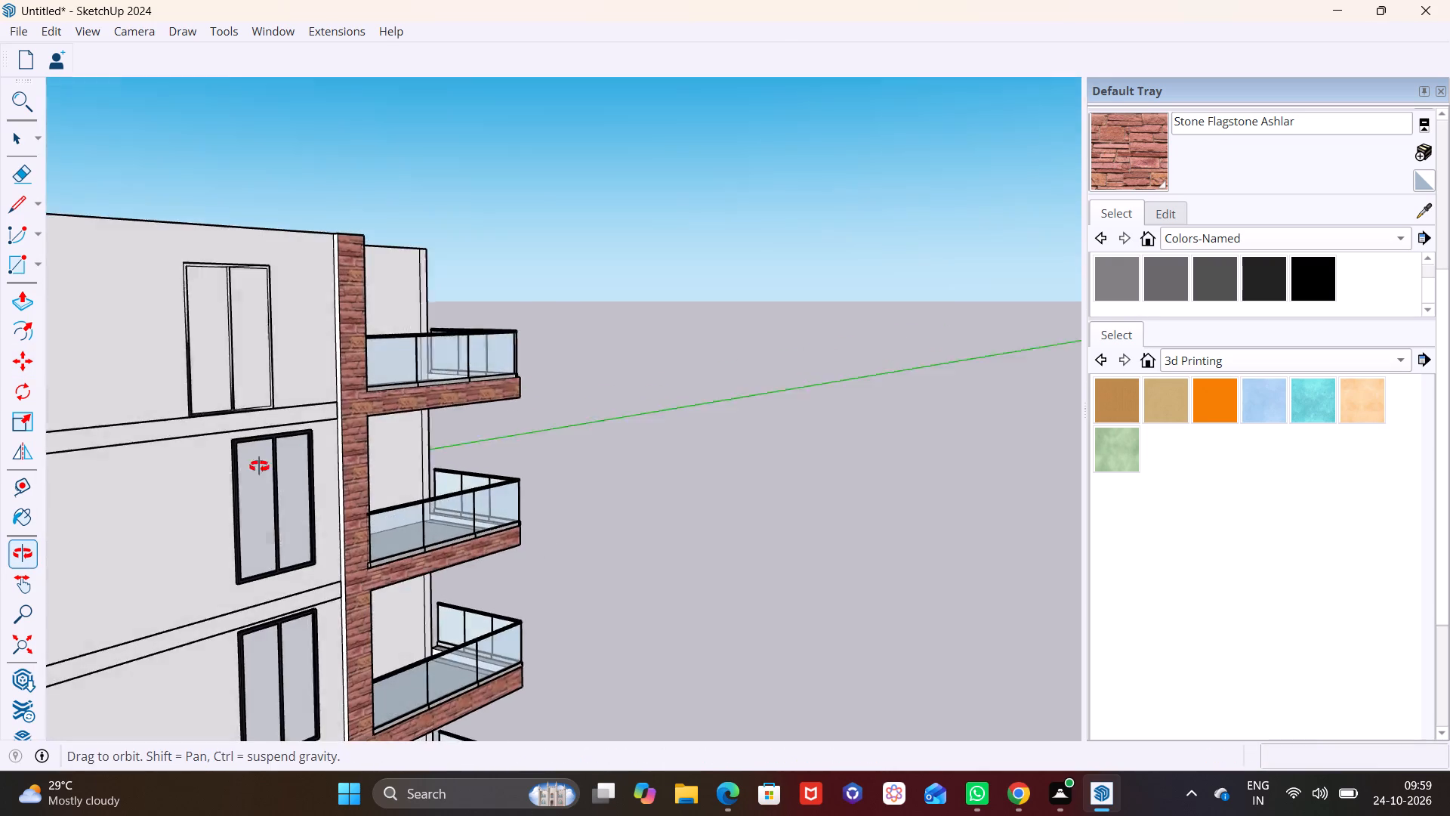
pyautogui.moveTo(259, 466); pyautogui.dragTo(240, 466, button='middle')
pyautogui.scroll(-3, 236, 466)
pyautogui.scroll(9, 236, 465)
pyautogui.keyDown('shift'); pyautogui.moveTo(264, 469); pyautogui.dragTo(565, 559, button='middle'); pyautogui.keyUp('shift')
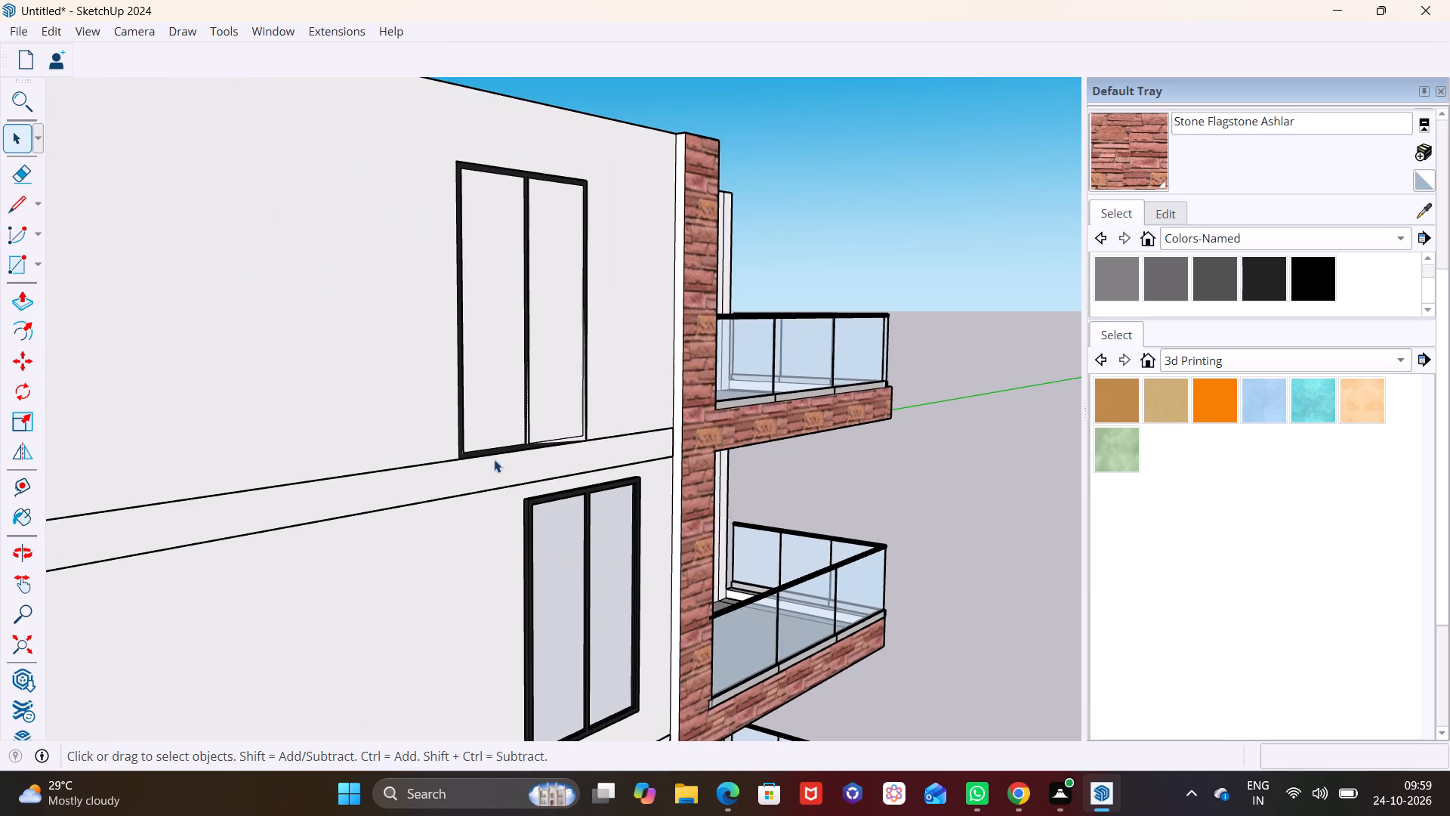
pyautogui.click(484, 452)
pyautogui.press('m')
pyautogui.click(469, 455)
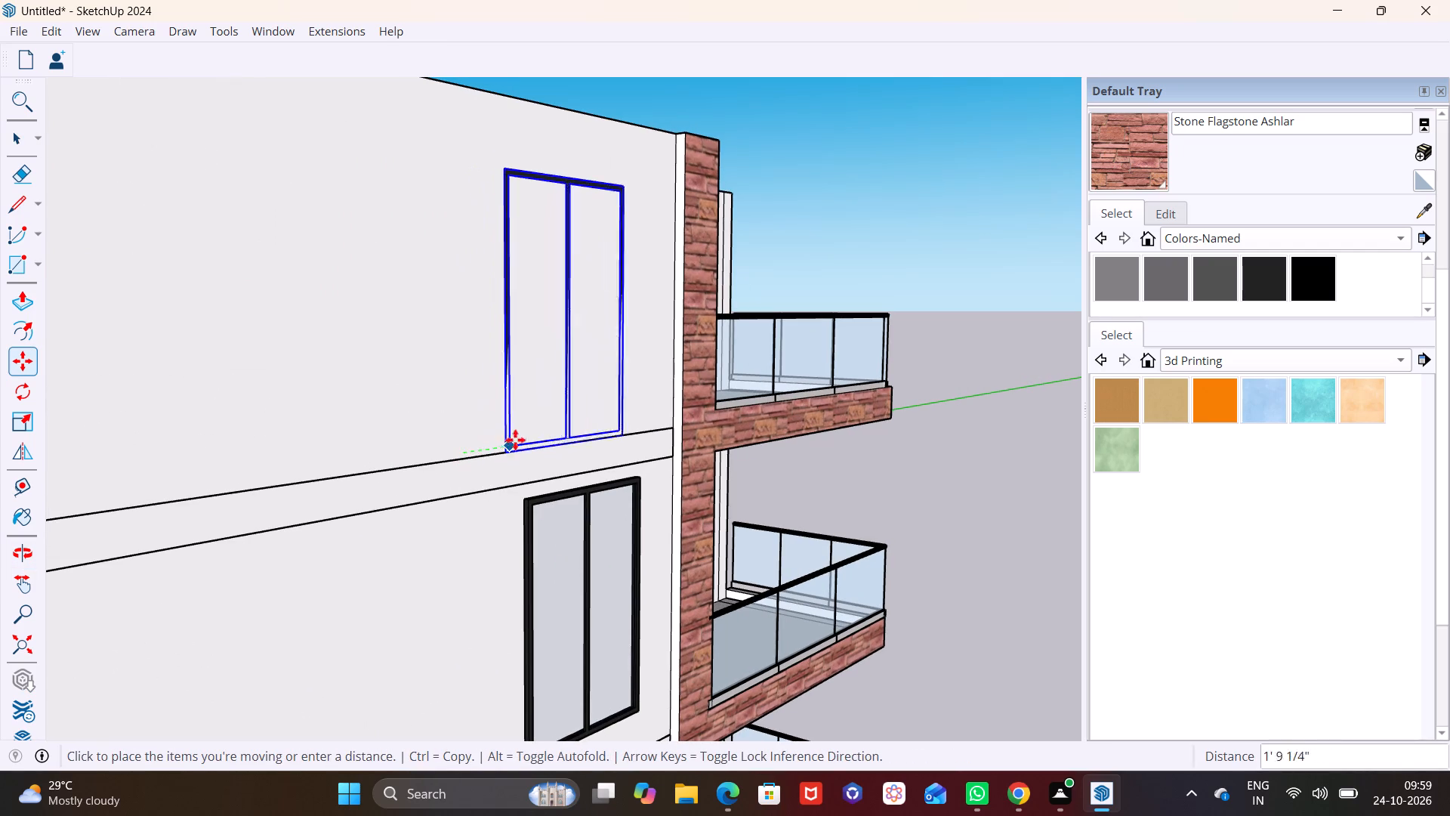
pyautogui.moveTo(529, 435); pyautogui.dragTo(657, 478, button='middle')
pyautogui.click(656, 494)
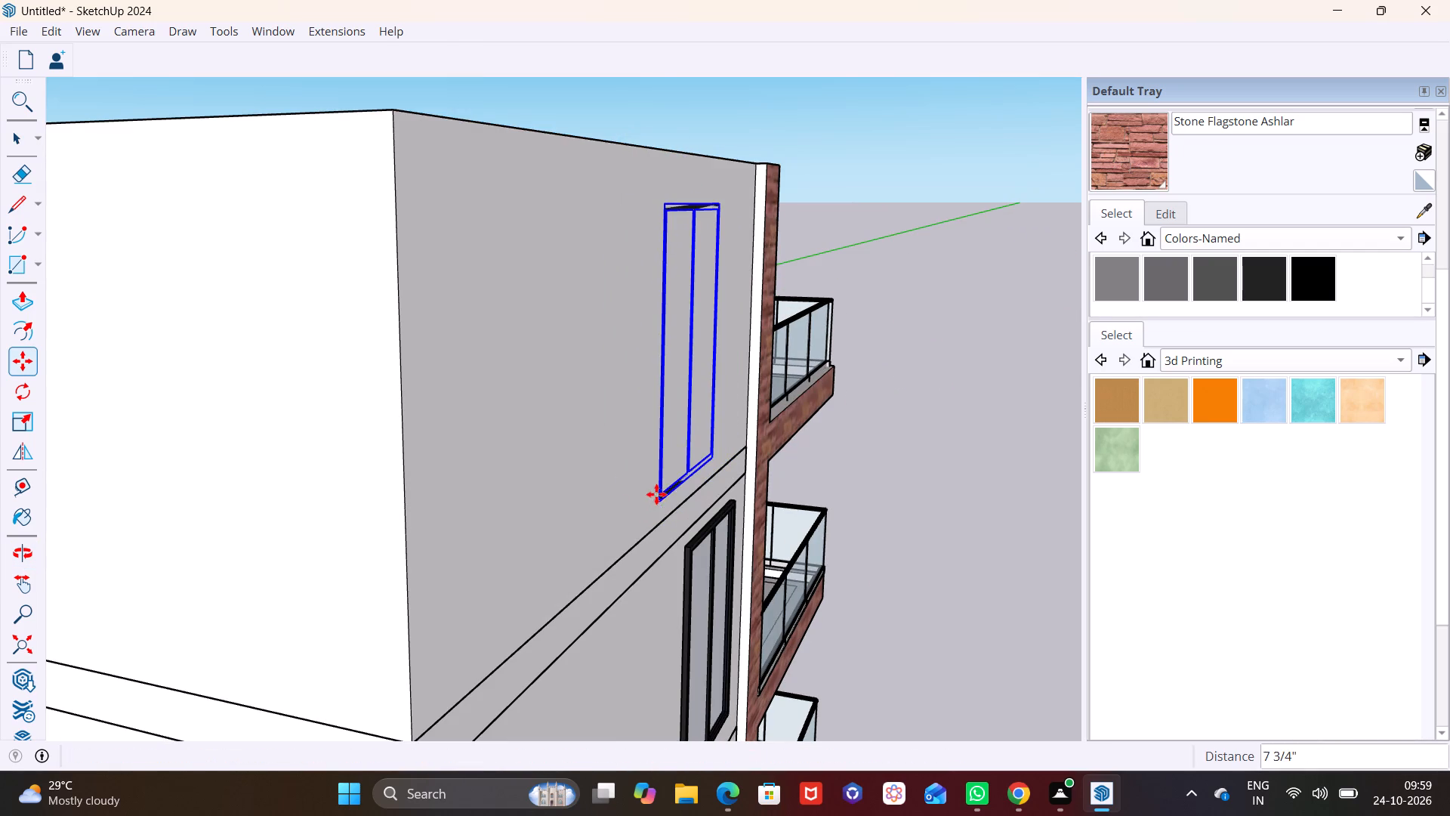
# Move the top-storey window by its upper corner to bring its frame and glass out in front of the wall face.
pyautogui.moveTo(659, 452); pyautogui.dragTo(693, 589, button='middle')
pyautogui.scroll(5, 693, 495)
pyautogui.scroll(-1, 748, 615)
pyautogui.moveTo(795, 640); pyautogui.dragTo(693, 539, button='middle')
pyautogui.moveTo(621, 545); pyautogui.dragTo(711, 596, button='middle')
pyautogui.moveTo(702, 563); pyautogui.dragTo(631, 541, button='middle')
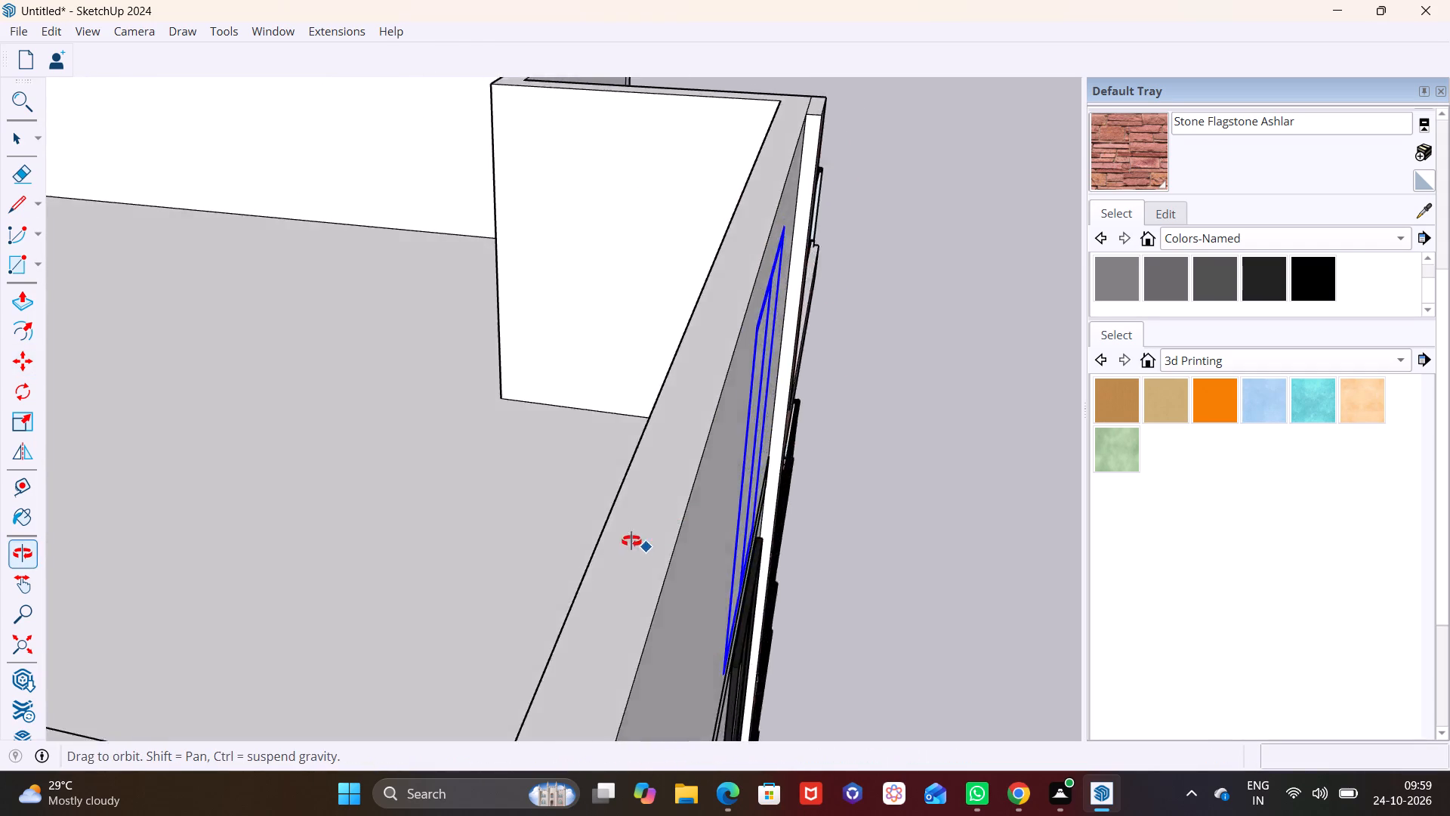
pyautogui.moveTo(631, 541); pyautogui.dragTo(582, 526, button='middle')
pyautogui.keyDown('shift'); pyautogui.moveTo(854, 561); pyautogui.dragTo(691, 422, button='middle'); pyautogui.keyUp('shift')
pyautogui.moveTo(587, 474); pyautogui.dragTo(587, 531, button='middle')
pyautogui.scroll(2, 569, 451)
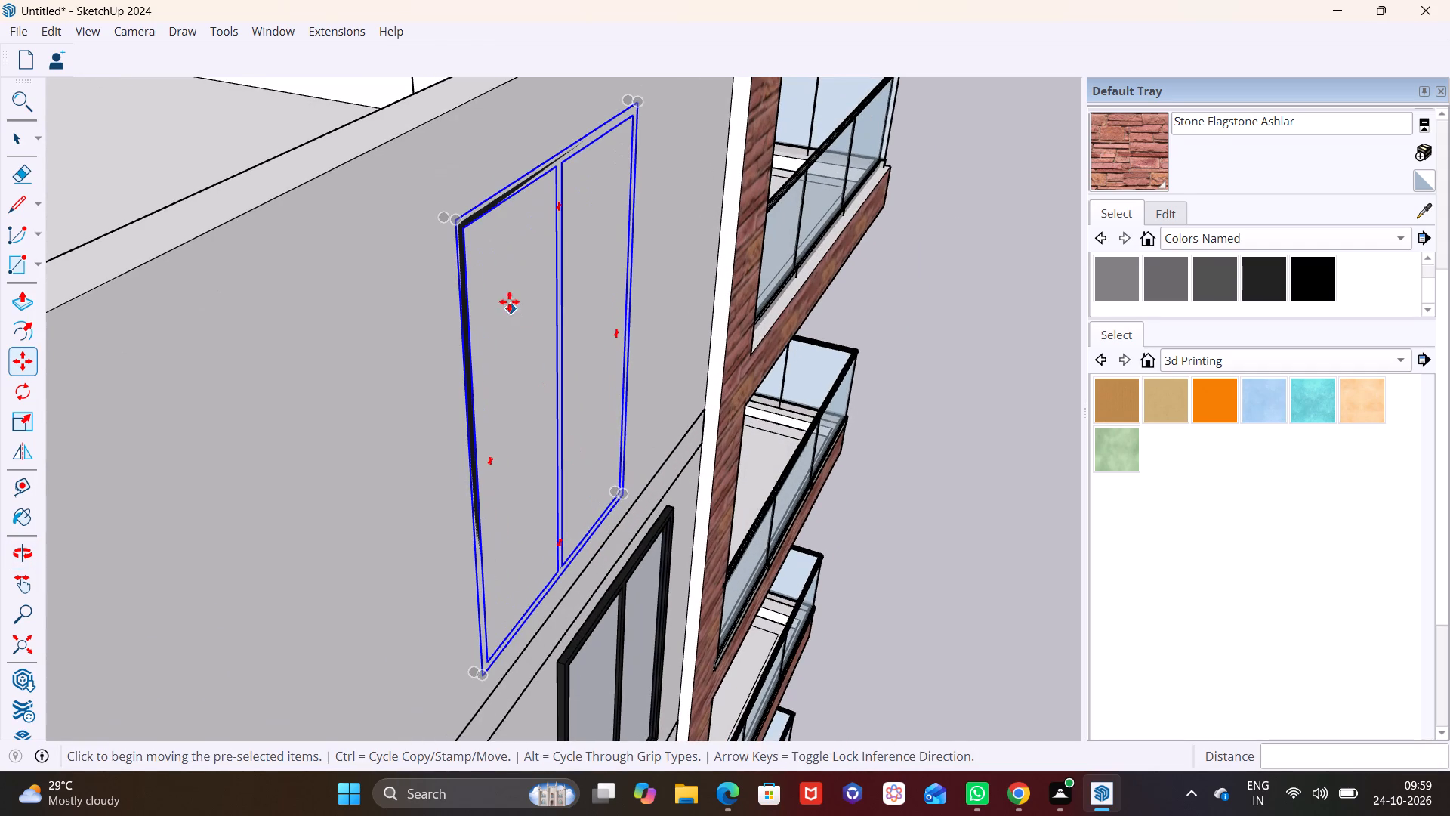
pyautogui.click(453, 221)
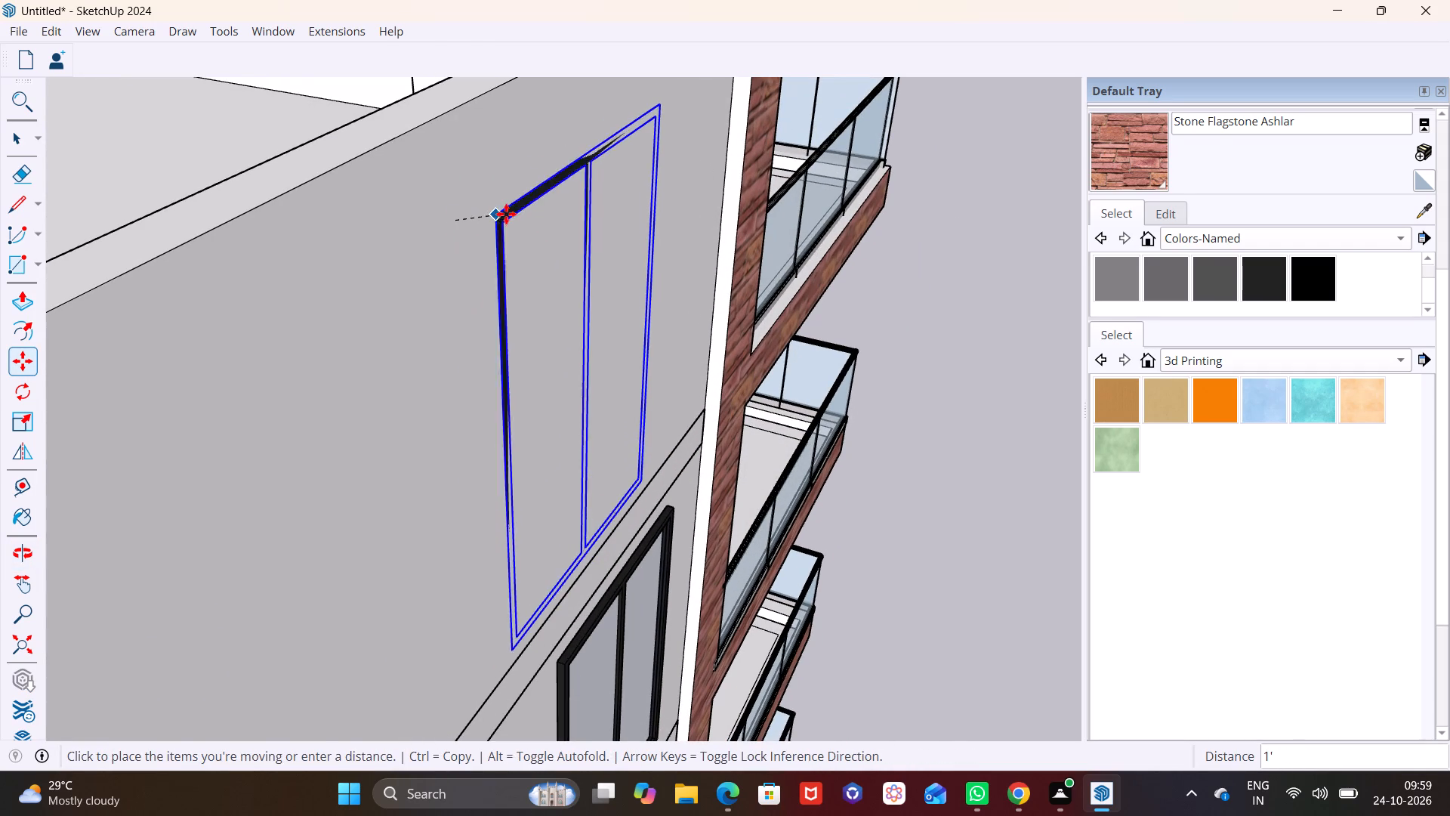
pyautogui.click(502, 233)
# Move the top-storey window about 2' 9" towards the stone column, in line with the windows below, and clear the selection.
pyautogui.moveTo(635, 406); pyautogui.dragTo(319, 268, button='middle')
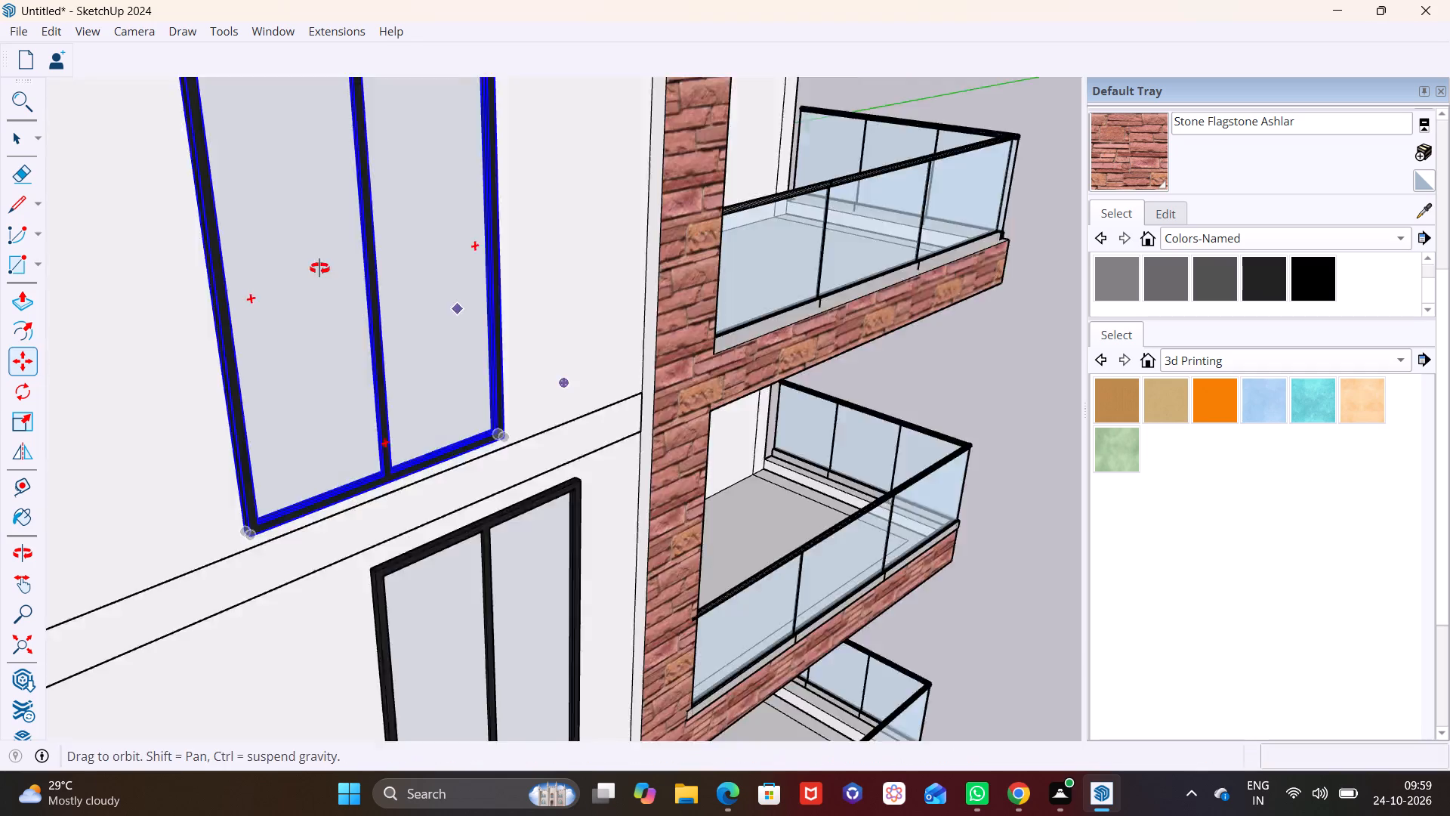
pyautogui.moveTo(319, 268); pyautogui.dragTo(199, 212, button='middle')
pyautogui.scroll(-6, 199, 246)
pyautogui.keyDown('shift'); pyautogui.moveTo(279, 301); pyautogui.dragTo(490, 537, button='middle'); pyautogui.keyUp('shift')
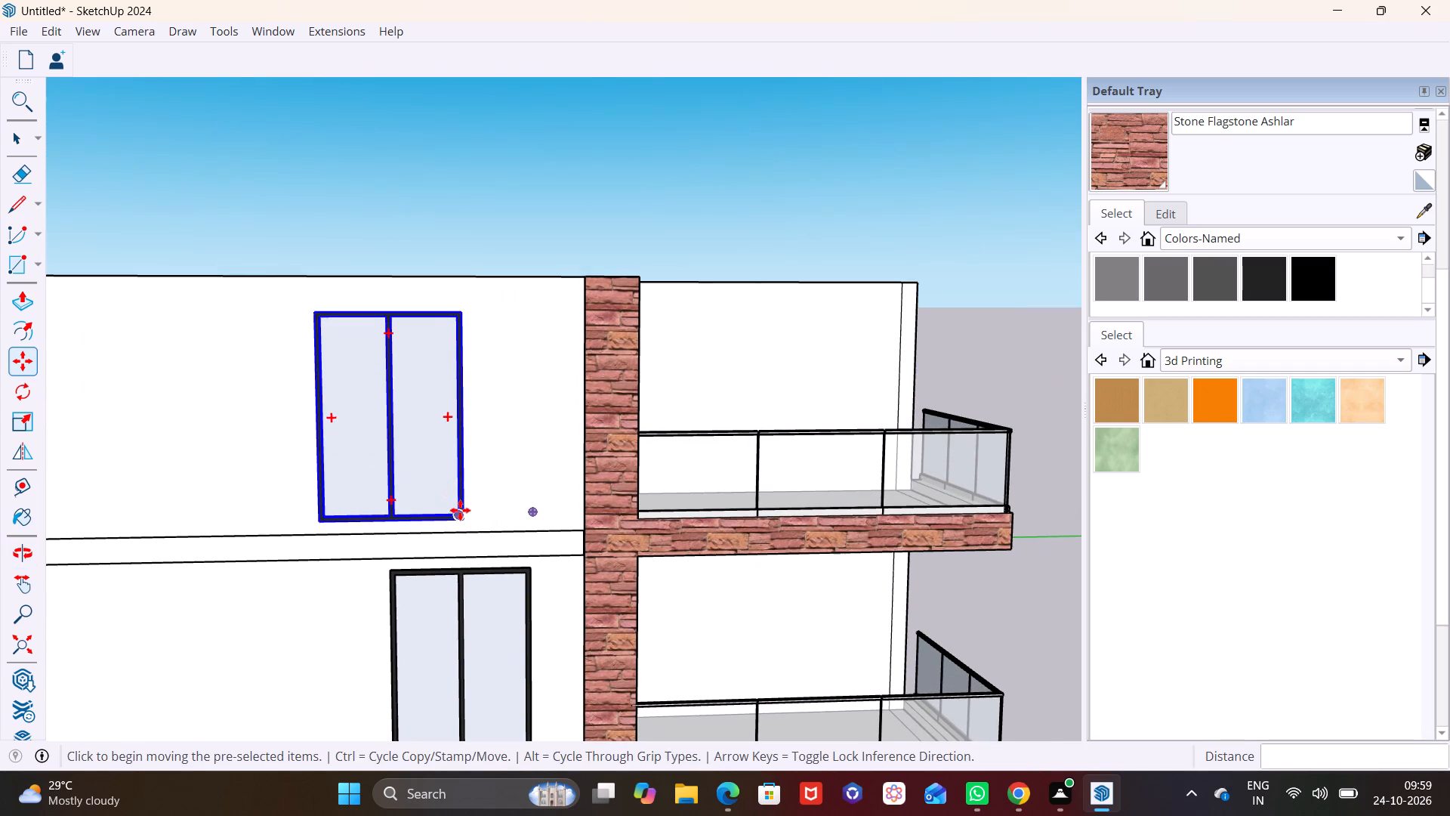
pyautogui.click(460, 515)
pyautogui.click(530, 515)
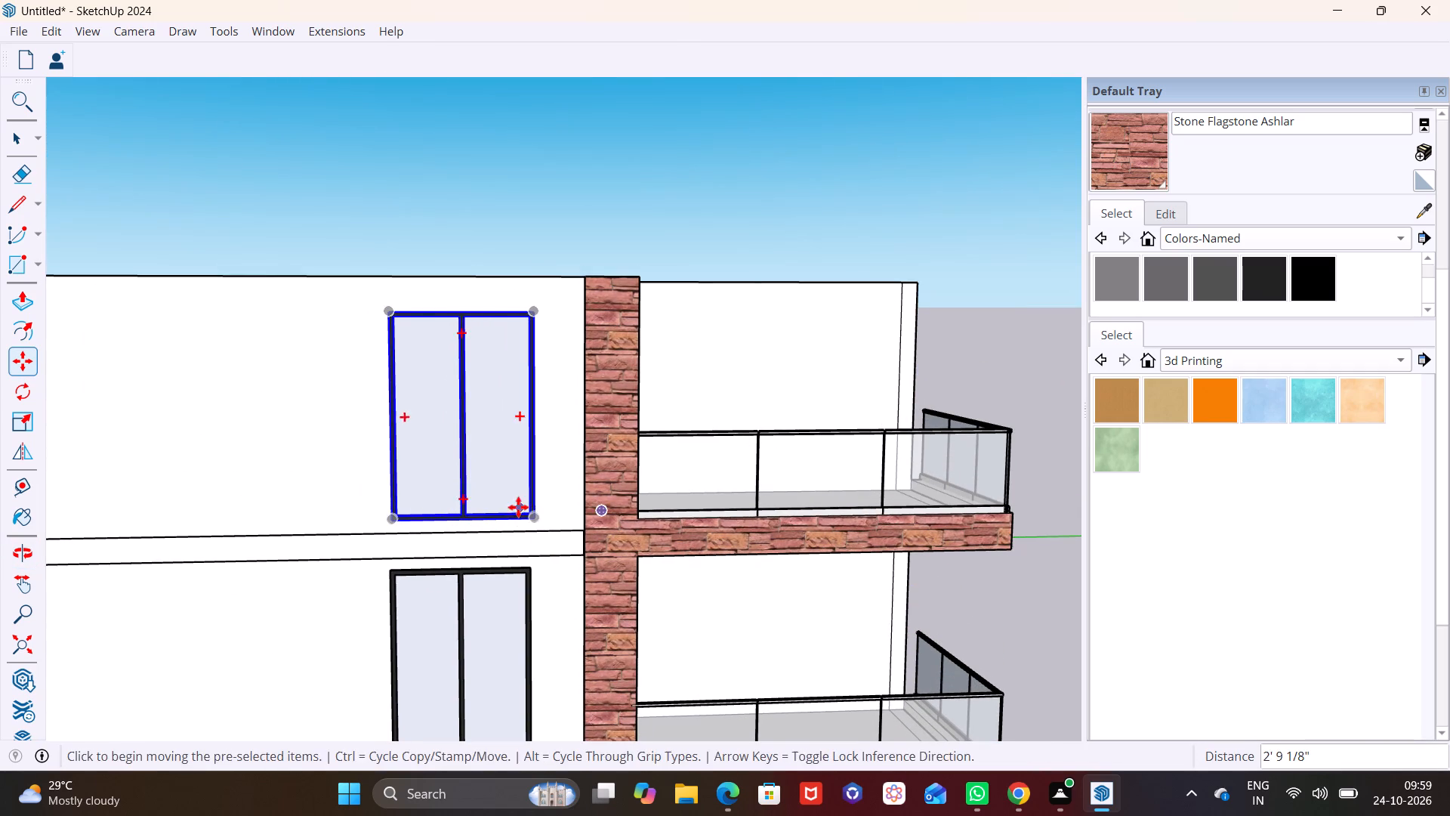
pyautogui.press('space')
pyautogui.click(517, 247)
# Examine the whole front facade to check the windows' size and alignment across all four storeys.
pyautogui.scroll(-11, 426, 484)
pyautogui.keyDown('shift'); pyautogui.moveTo(474, 612); pyautogui.dragTo(498, 591, button='middle'); pyautogui.keyUp('shift')
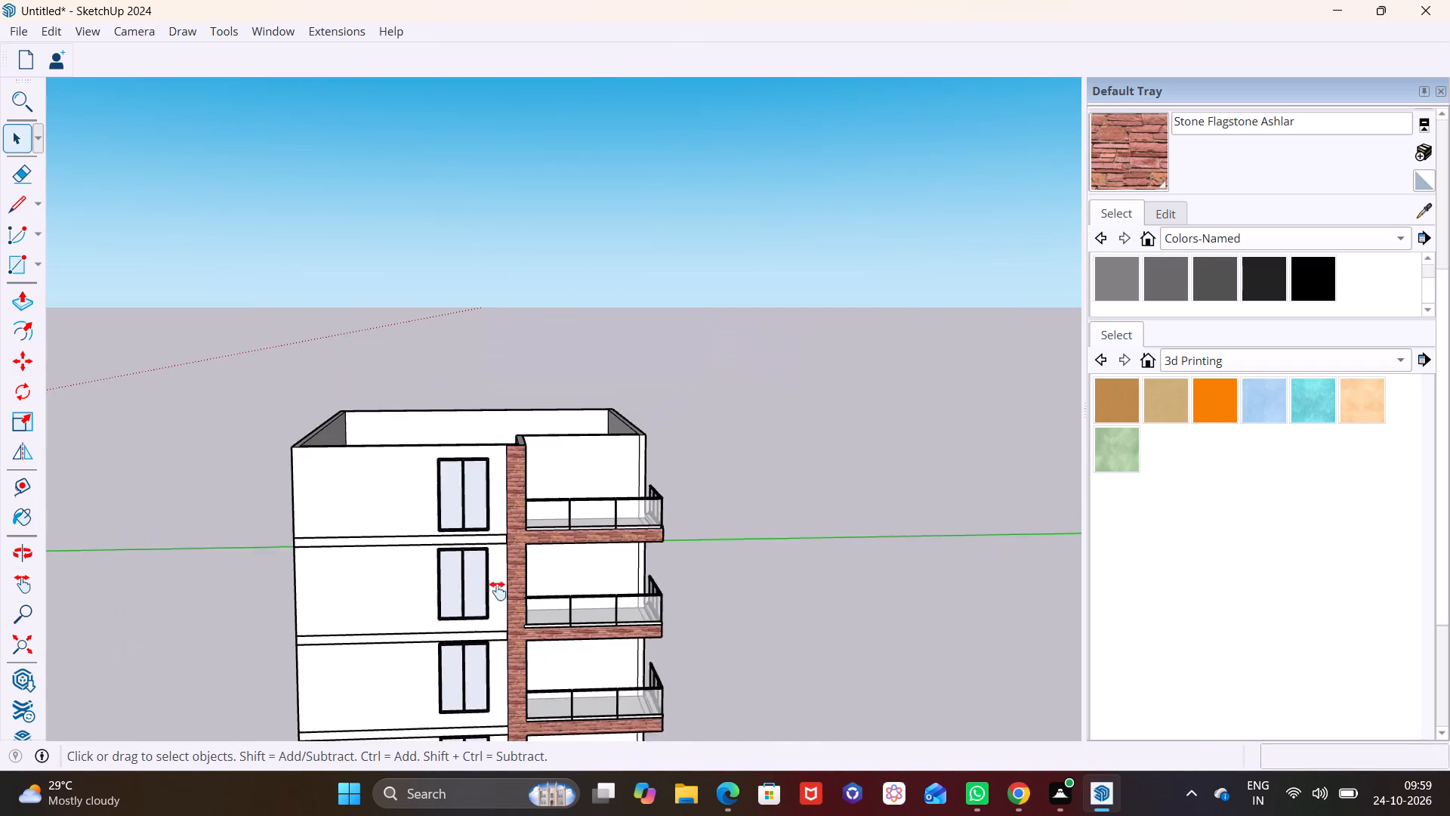
pyautogui.keyDown('shift'); pyautogui.moveTo(498, 591); pyautogui.dragTo(577, 434, button='middle'); pyautogui.keyUp('shift')
pyautogui.moveTo(575, 482); pyautogui.dragTo(579, 472, button='middle')
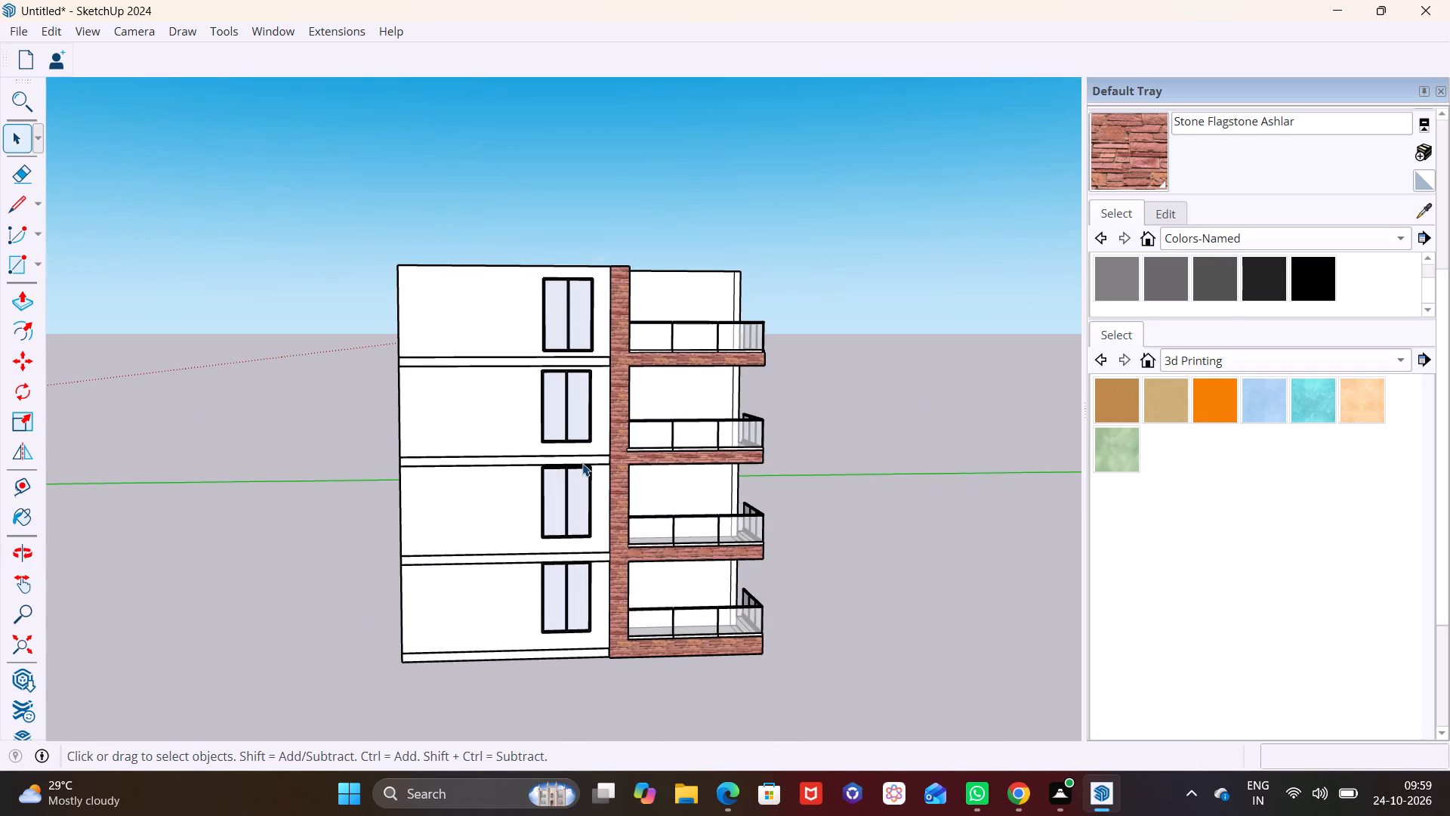
pyautogui.moveTo(590, 462); pyautogui.dragTo(662, 435, button='middle')
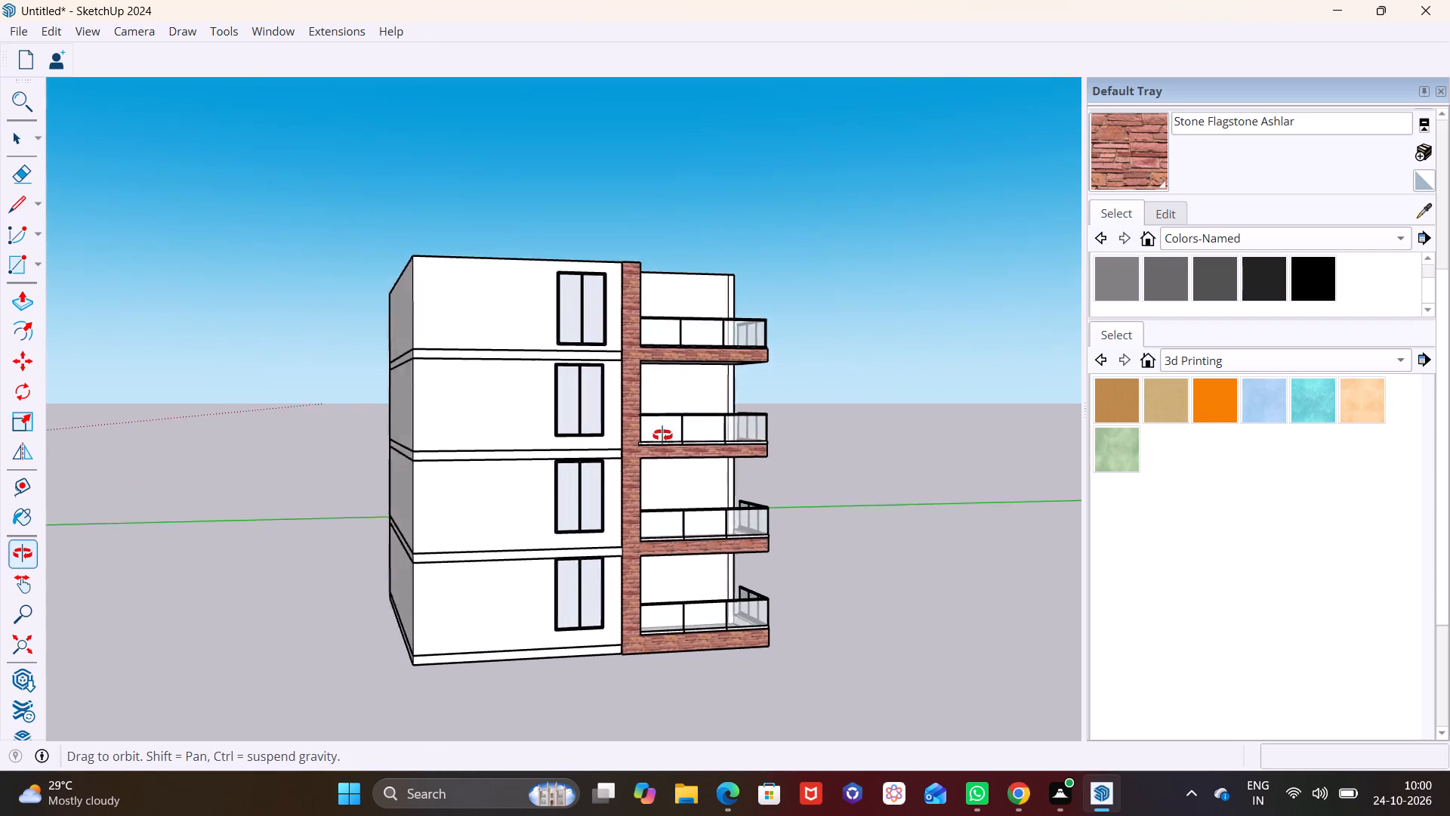
pyautogui.moveTo(662, 435); pyautogui.dragTo(691, 434, button='middle')
pyautogui.scroll(-1, 671, 403)
pyautogui.hscroll(-1, 667, 395)
pyautogui.scroll(-1, 667, 395)
pyautogui.hscroll(-2, 667, 395)
pyautogui.hscroll(1, 667, 395)
pyautogui.keyDown('shift'); pyautogui.moveTo(560, 459); pyautogui.dragTo(541, 455, button='middle'); pyautogui.keyUp('shift')
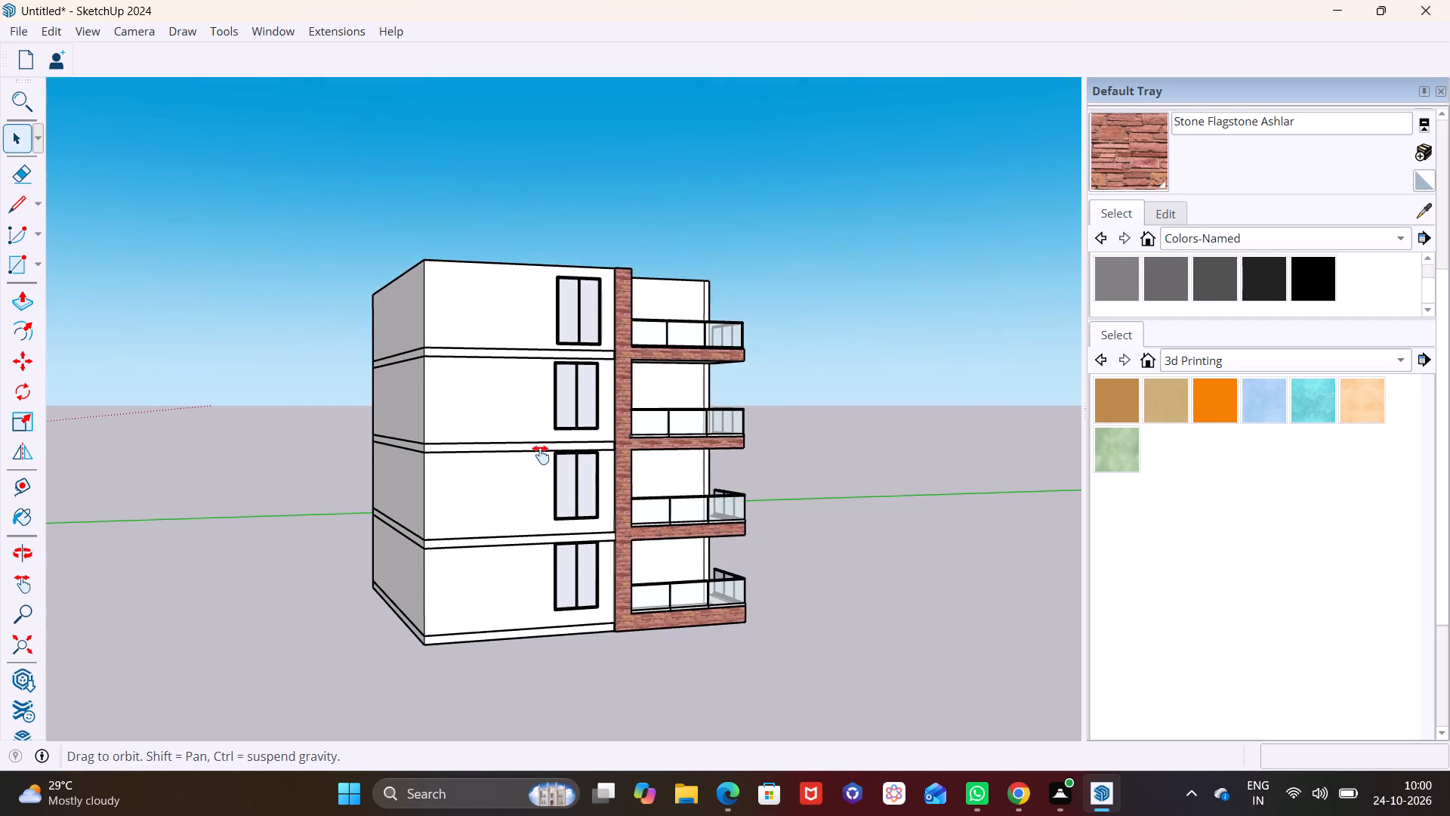
pyautogui.keyDown('shift'); pyautogui.moveTo(541, 455); pyautogui.dragTo(483, 501, button='middle'); pyautogui.keyUp('shift')
pyautogui.keyDown('shift'); pyautogui.scroll(-1, 483, 501); pyautogui.keyUp('shift')
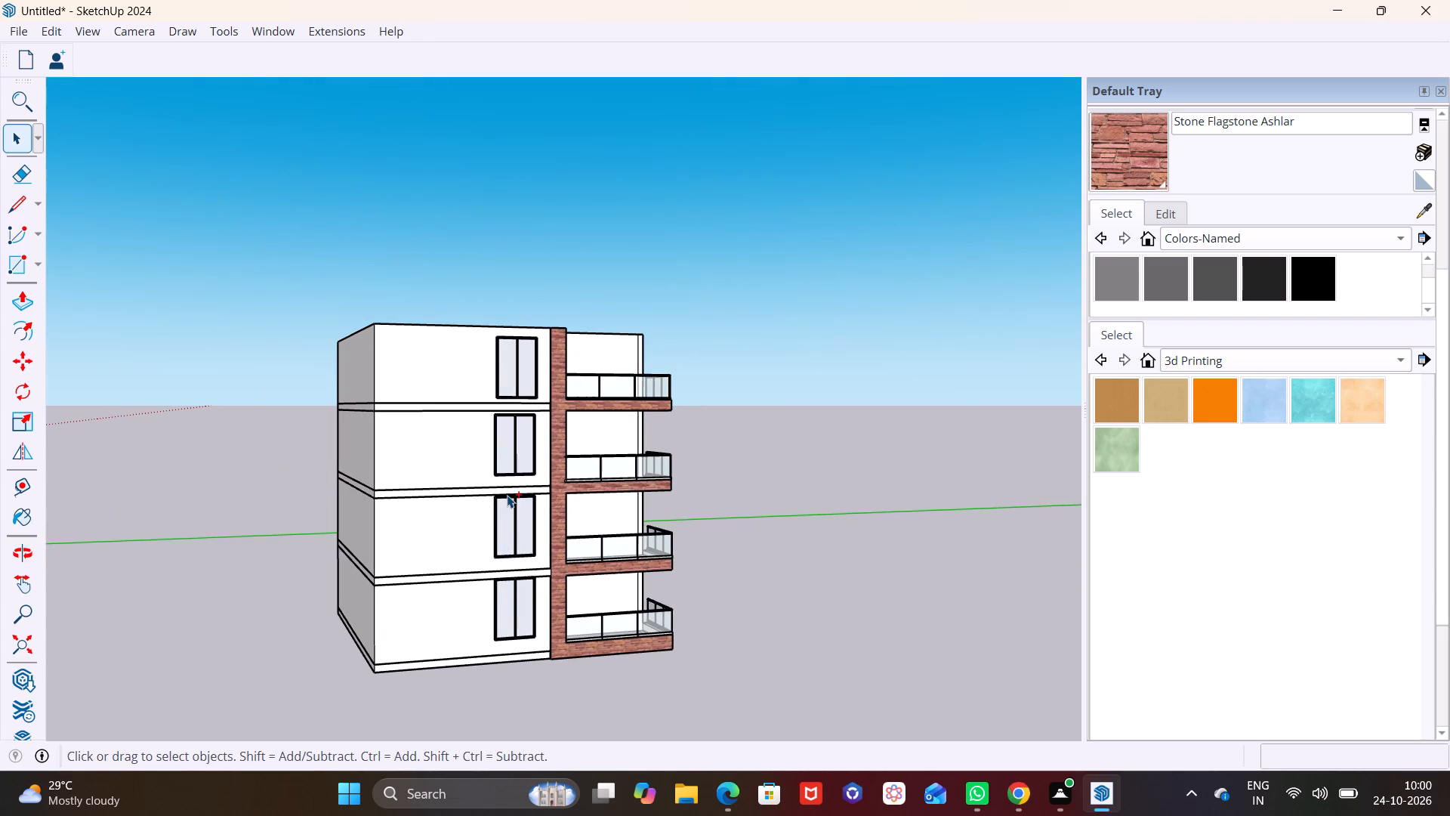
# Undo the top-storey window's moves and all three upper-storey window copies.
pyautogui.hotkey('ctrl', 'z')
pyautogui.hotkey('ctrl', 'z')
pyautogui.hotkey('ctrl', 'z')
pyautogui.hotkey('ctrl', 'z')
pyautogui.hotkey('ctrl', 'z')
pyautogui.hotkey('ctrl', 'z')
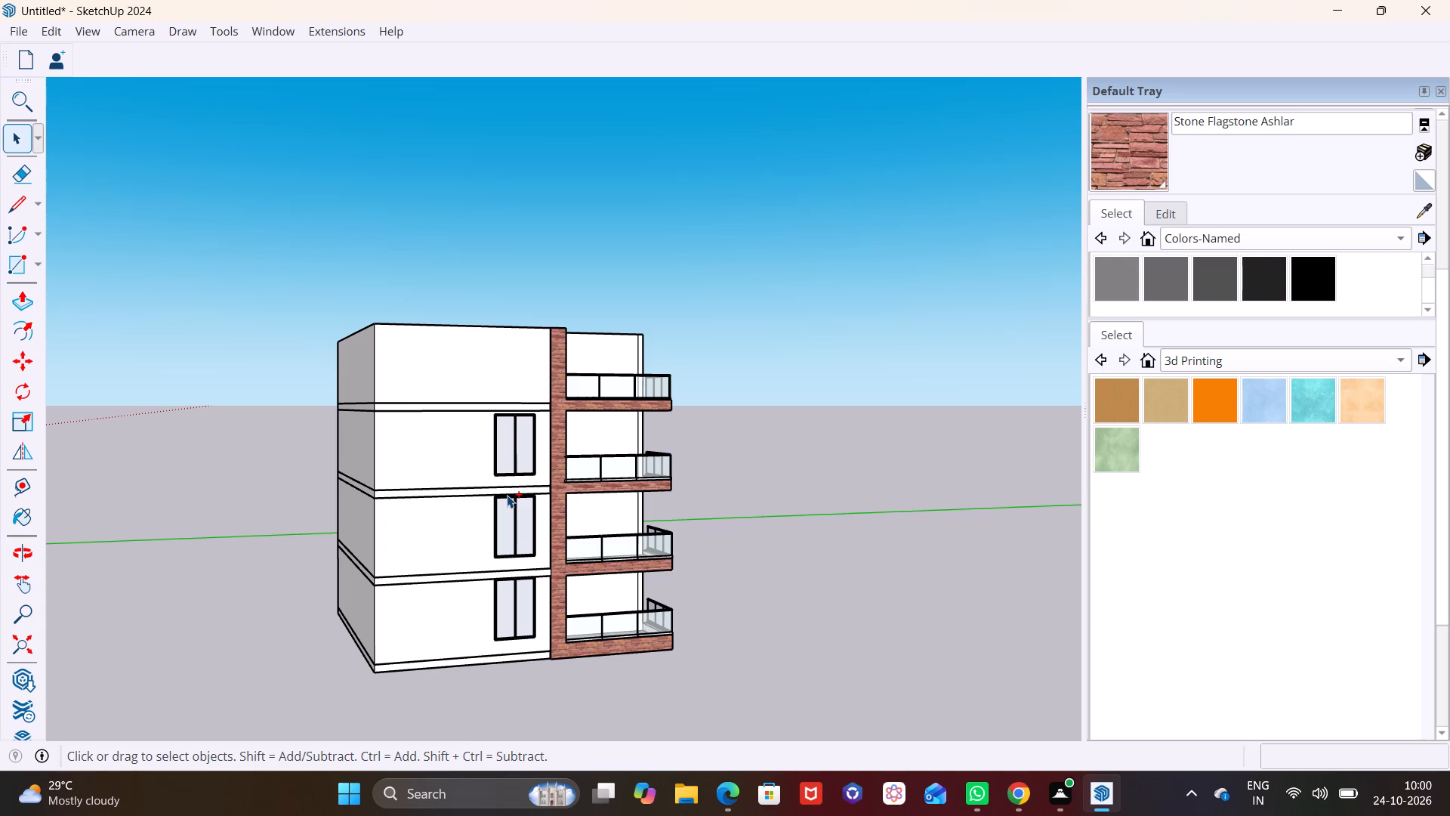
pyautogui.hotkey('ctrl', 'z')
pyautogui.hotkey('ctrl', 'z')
# Scale the ground-floor window's height from its bottom edge to about 0.65, keeping its top in place, and clear the selection.
pyautogui.scroll(11, 517, 611)
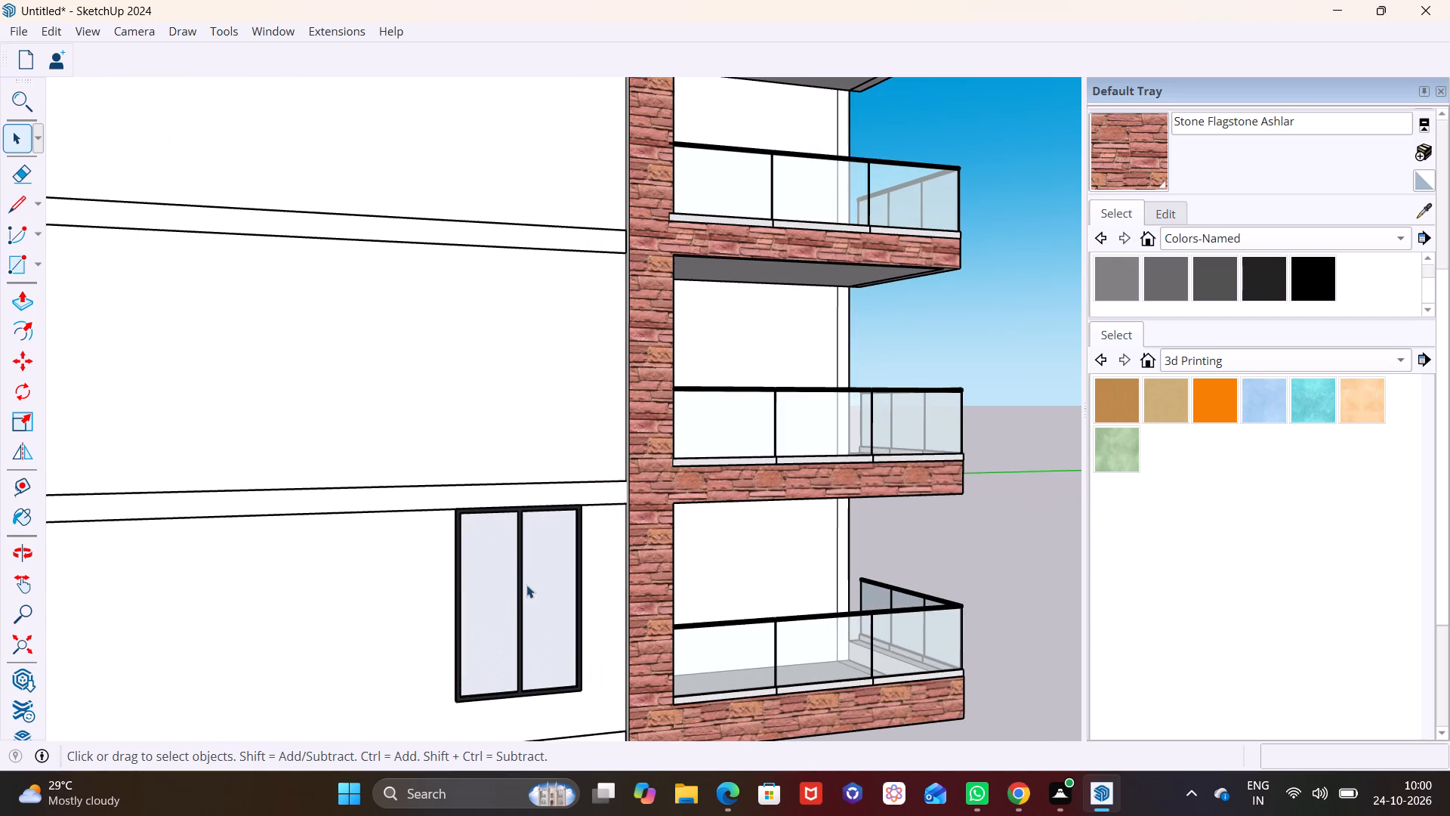
pyautogui.click(522, 590)
pyautogui.click(18, 428)
pyautogui.moveTo(477, 632); pyautogui.dragTo(474, 632, button='middle')
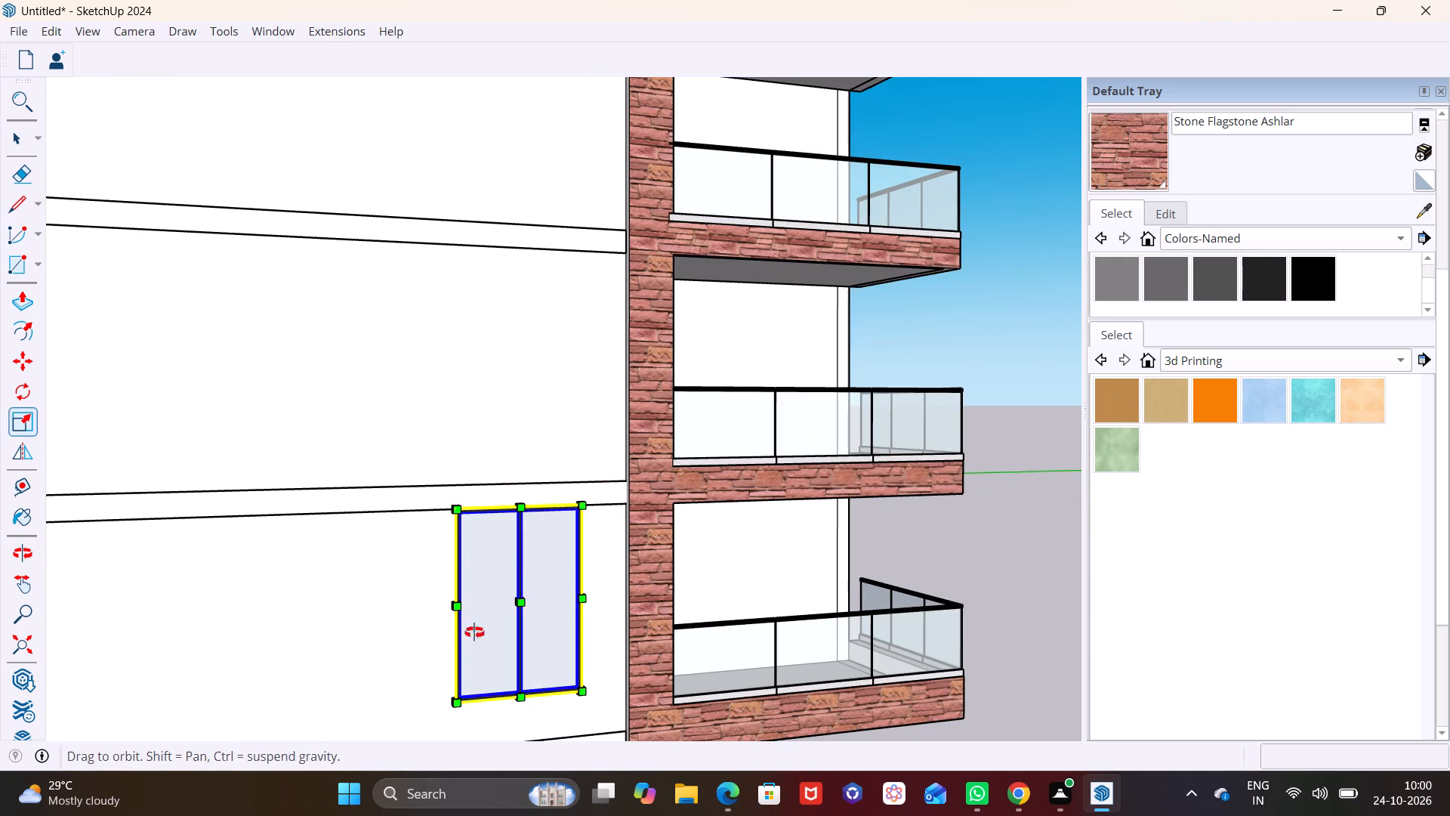
pyautogui.moveTo(474, 632); pyautogui.dragTo(526, 453, button='middle')
pyautogui.scroll(8, 600, 681)
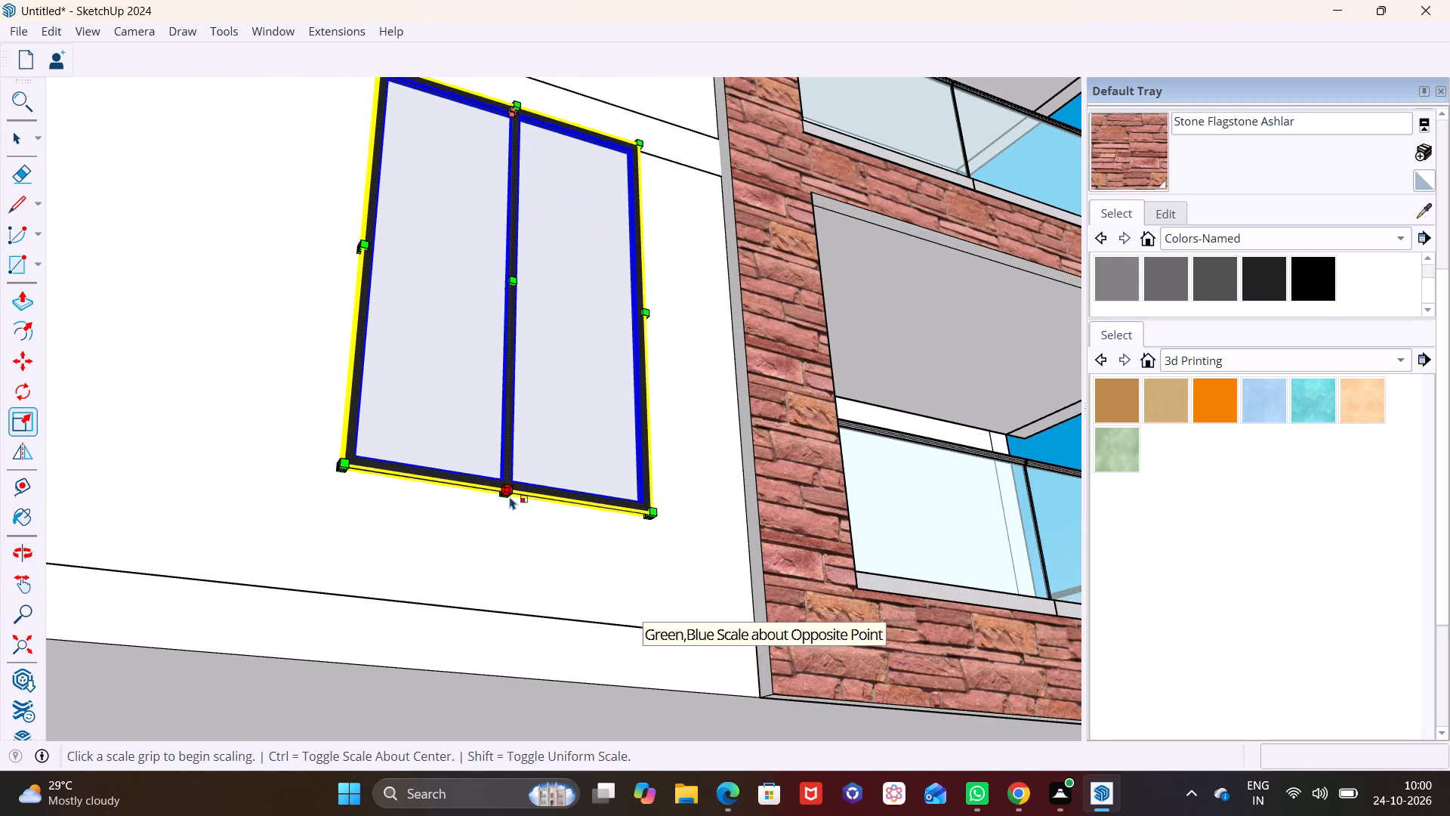
pyautogui.click(508, 498)
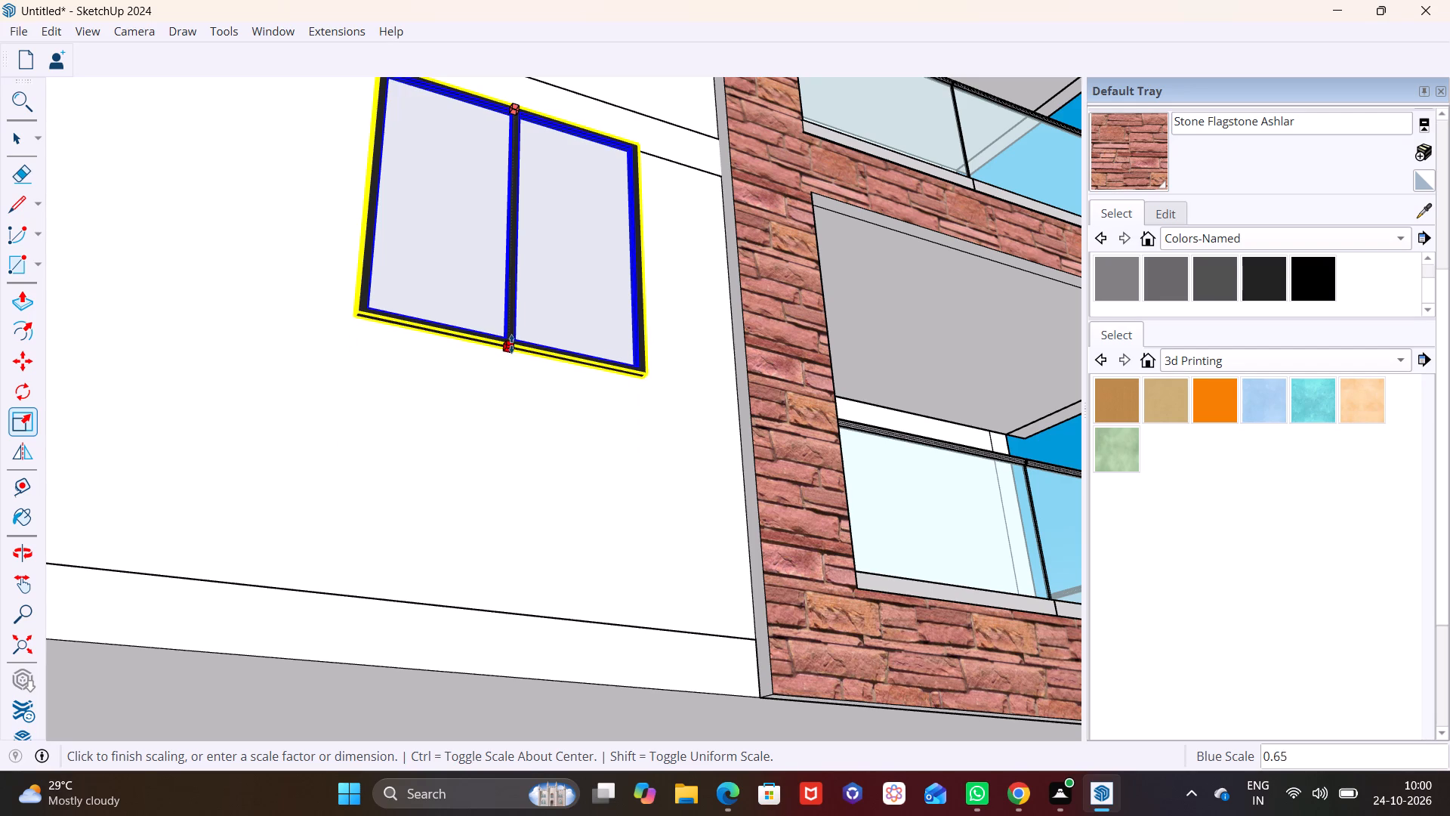
pyautogui.click(511, 341)
pyautogui.press('space')
pyautogui.click(487, 482)
# Copy the shortened ground-floor window straight up onto the second storey's front wall, just below the floor band.
pyautogui.scroll(-4, 488, 474)
pyautogui.moveTo(481, 486); pyautogui.dragTo(406, 744, button='middle')
pyautogui.scroll(-4, 404, 688)
pyautogui.click(327, 301)
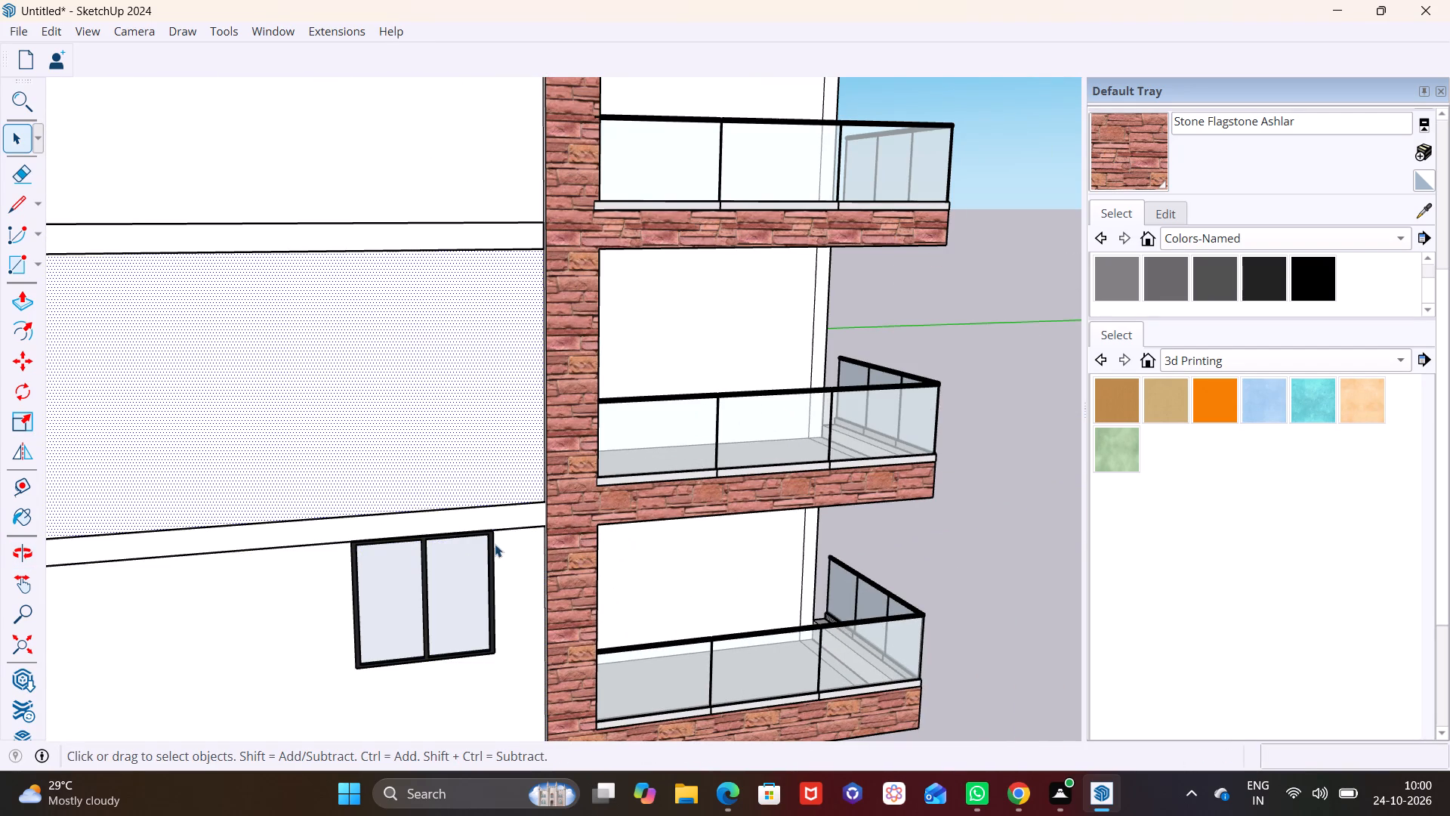
pyautogui.click(492, 546)
pyautogui.press('m')
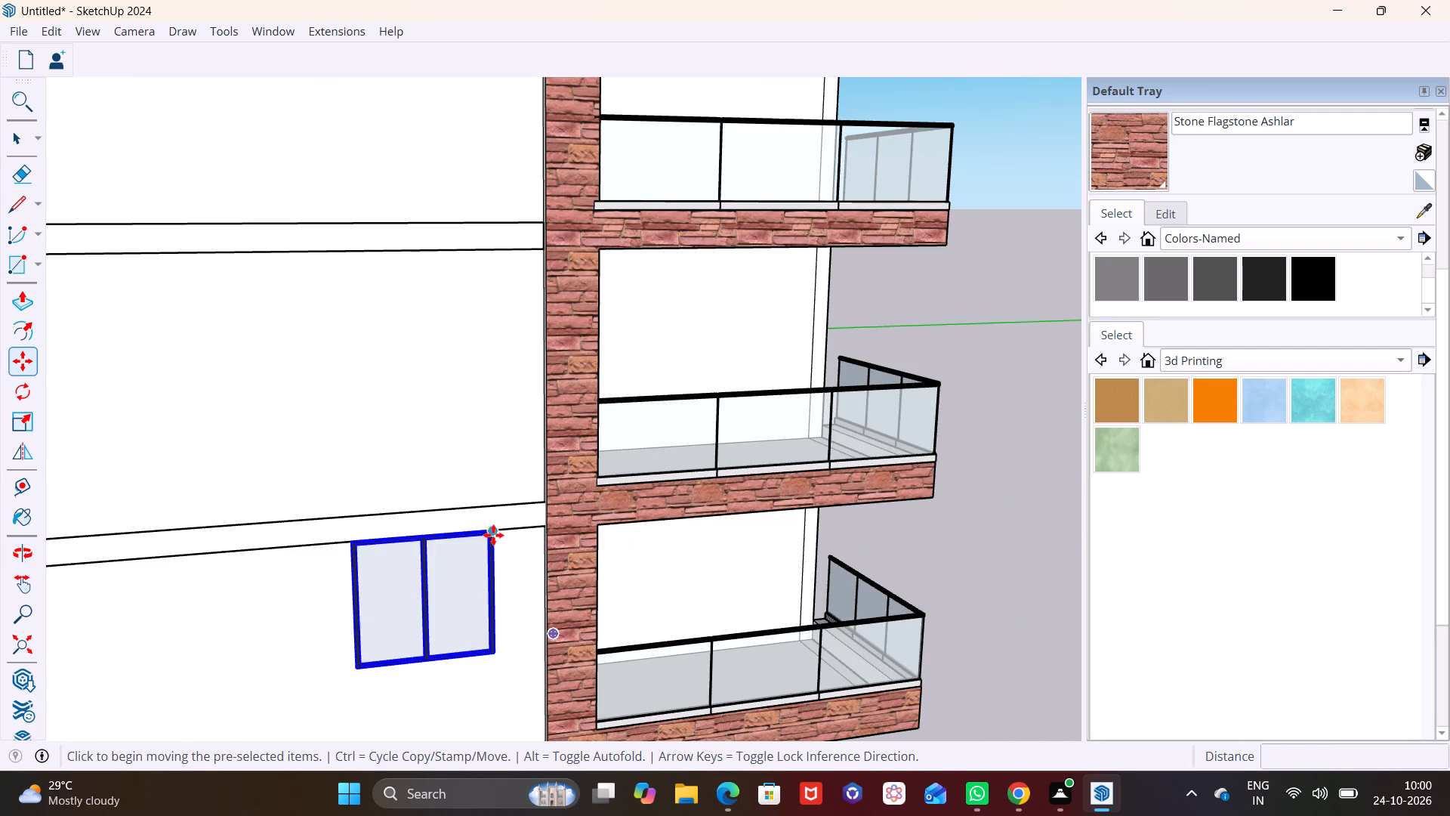
pyautogui.click(493, 535)
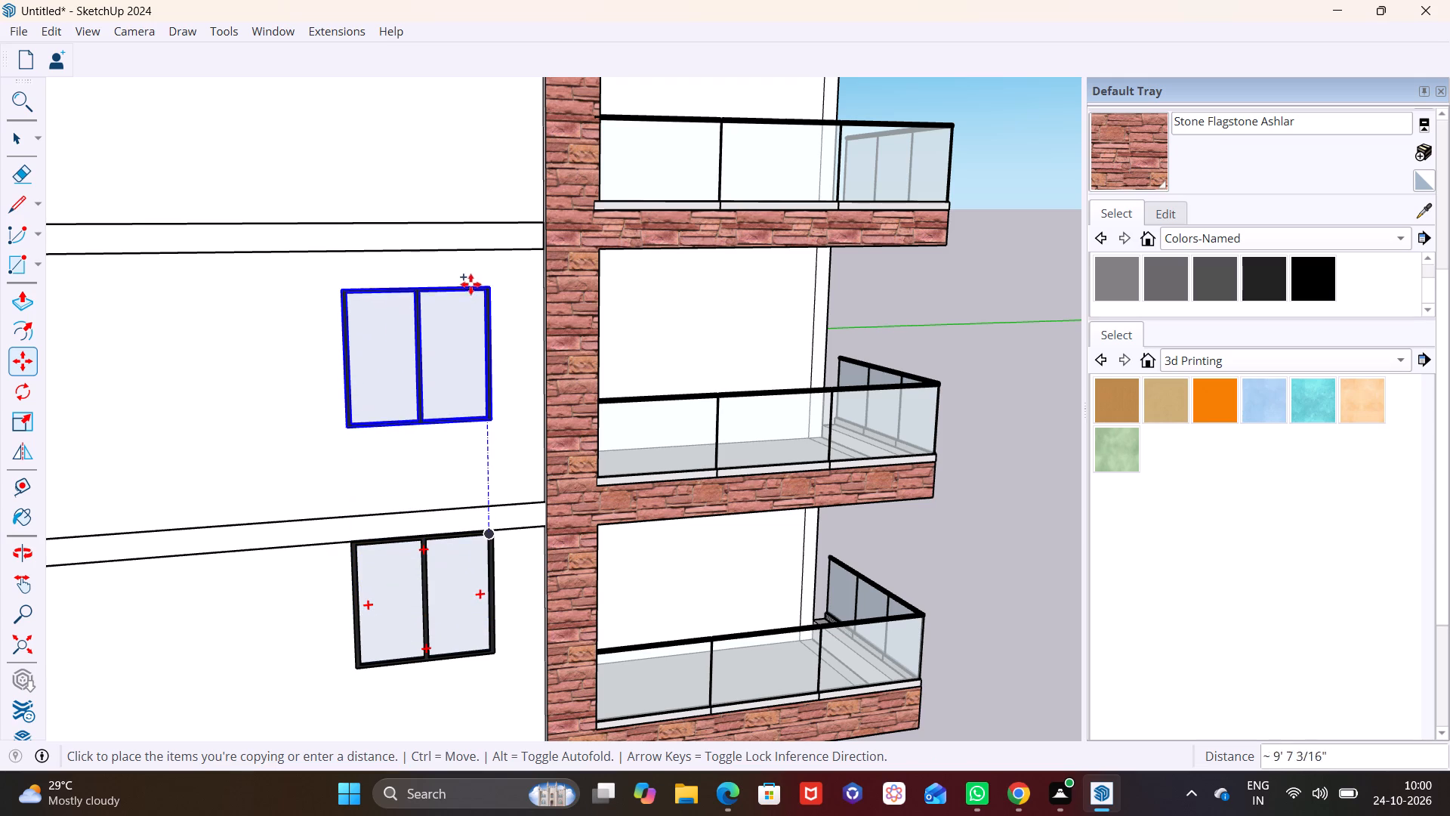
pyautogui.click(473, 264)
# Copy the second-storey window about 10' 10" straight up onto the third storey's front wall.
pyautogui.click(483, 259)
pyautogui.scroll(-3, 489, 259)
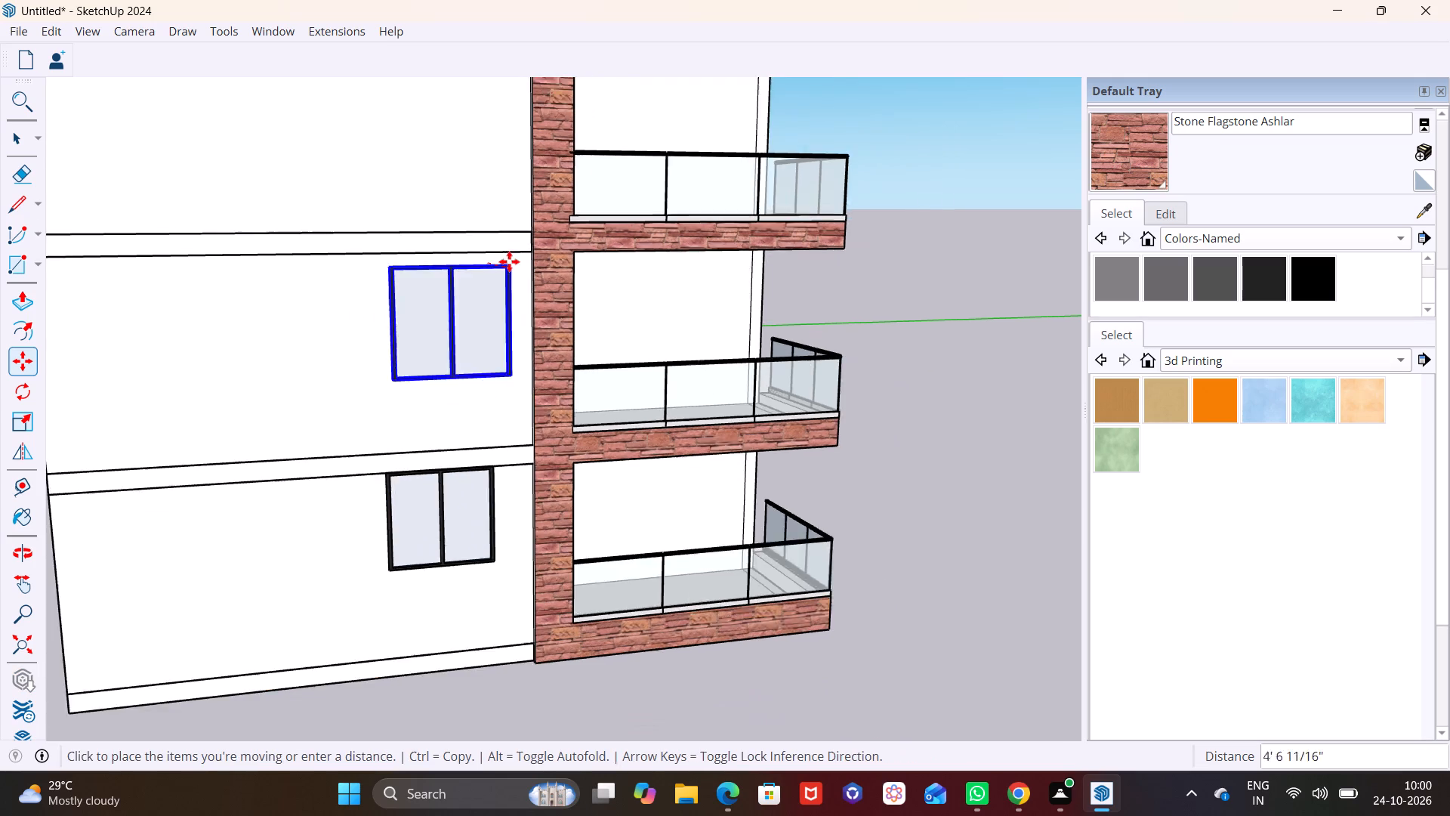
pyautogui.scroll(-3, 509, 261)
pyautogui.scroll(-5, 455, 168)
pyautogui.keyDown('shift'); pyautogui.moveTo(456, 168); pyautogui.dragTo(512, 416, button='middle'); pyautogui.keyUp('shift')
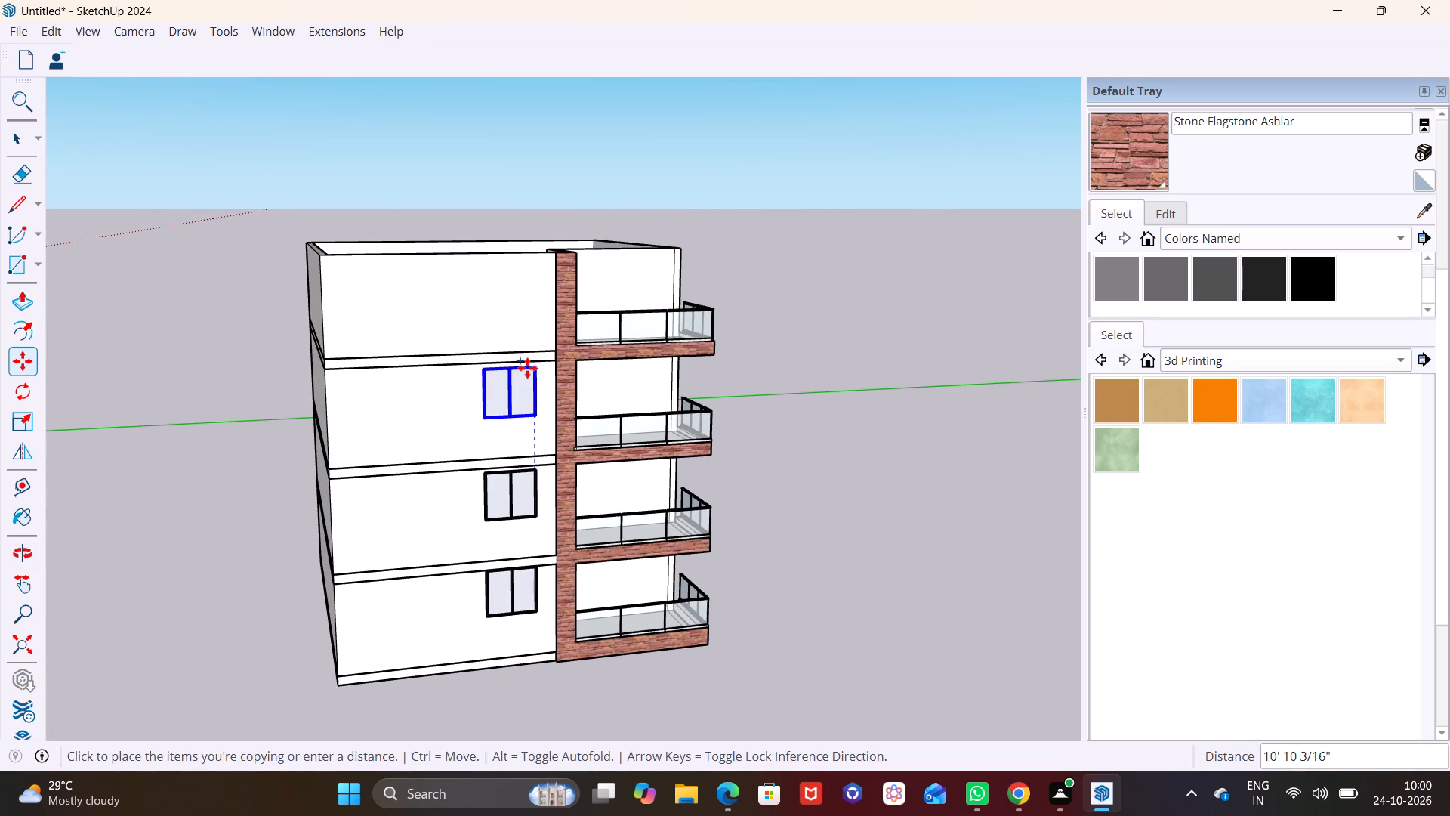
pyautogui.click(527, 368)
# Copy the third-storey window about 10' 9" straight up onto the top storey's front wall and clear the selection.
pyautogui.click(535, 366)
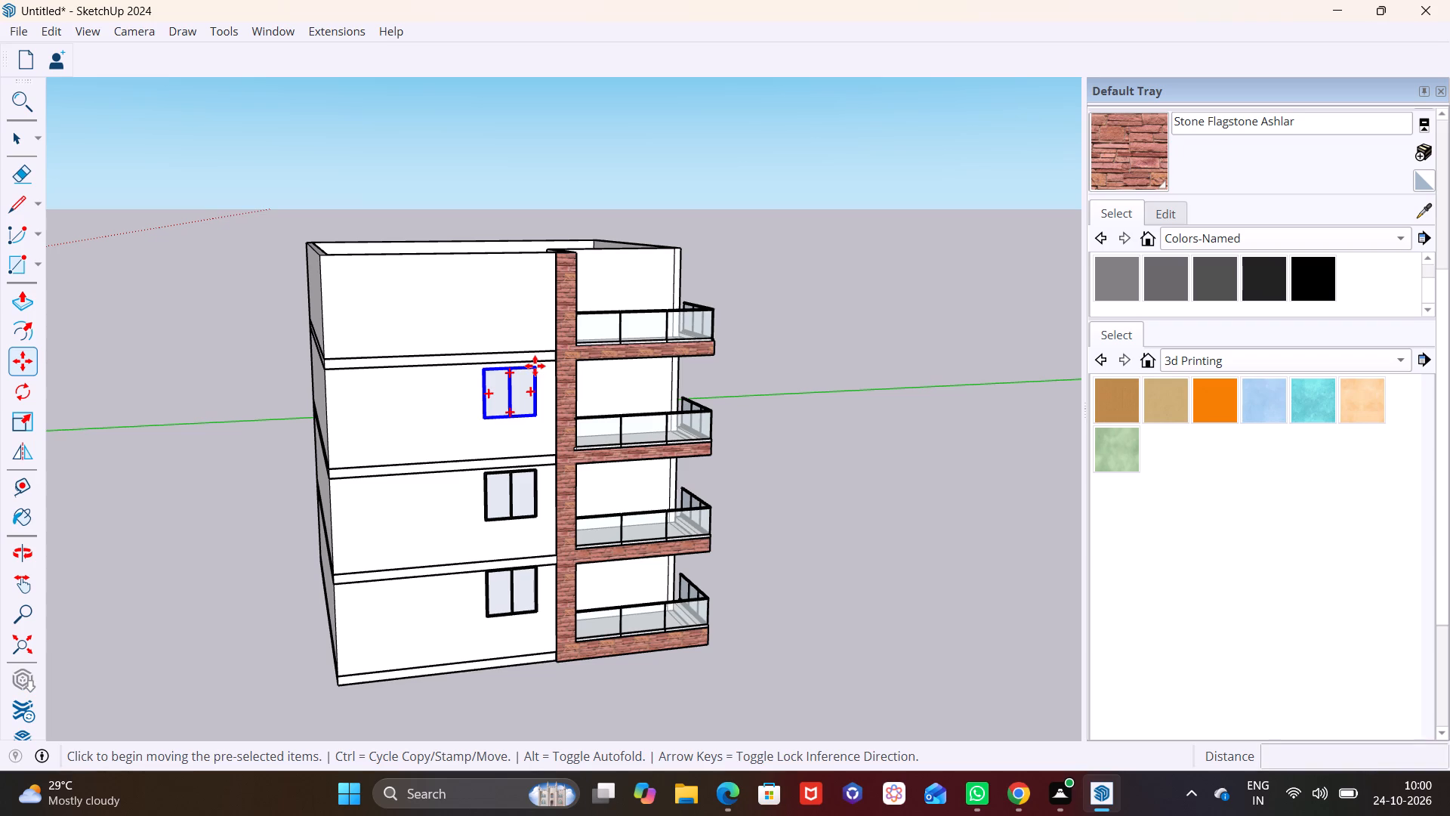
pyautogui.click(525, 262)
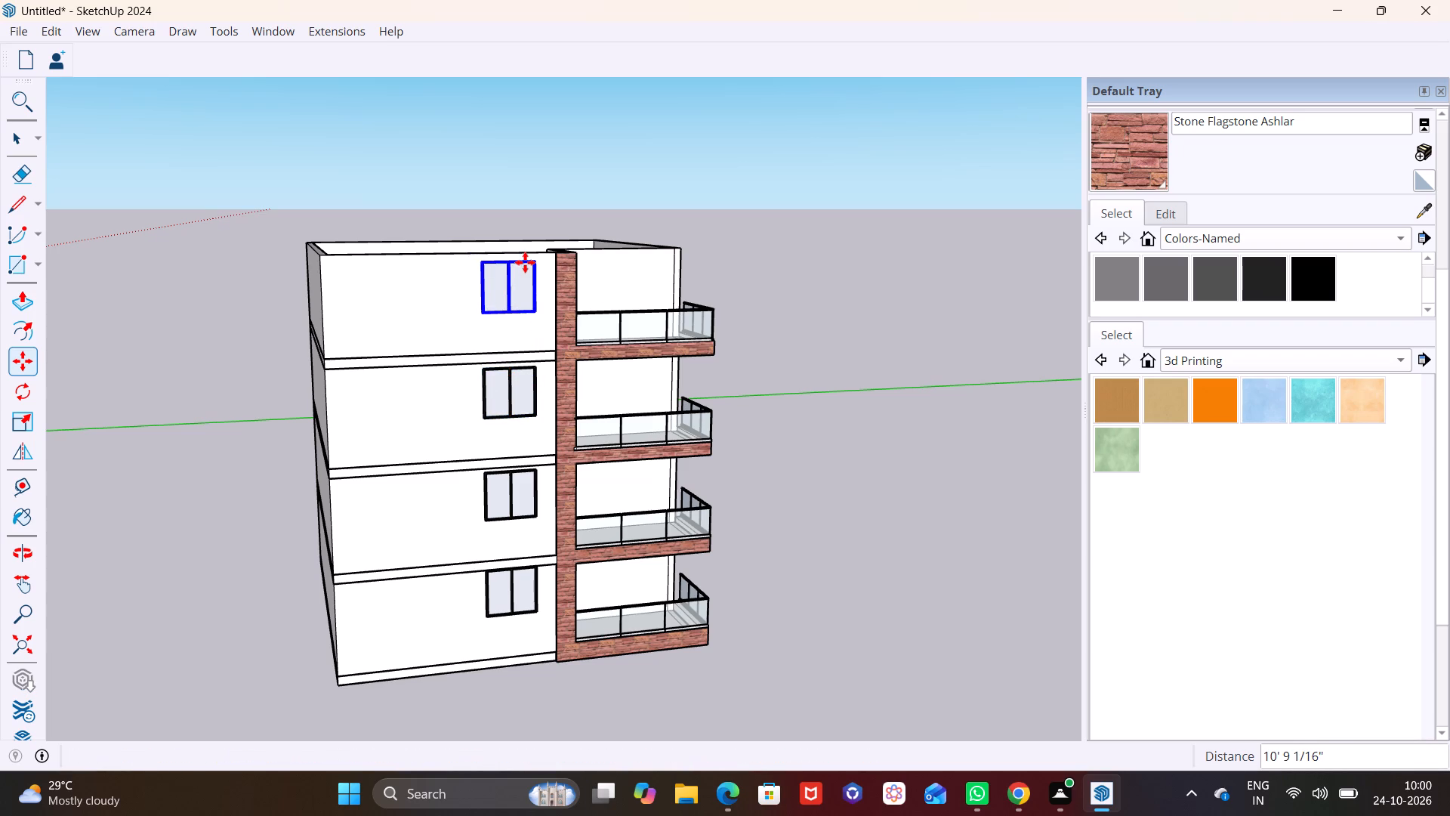
pyautogui.press('space')
pyautogui.click(813, 500)
# Examine the four stacked windows and the neighbouring balconies along the front wall, working down to the ground-floor window.
pyautogui.moveTo(638, 502); pyautogui.dragTo(776, 494, button='middle')
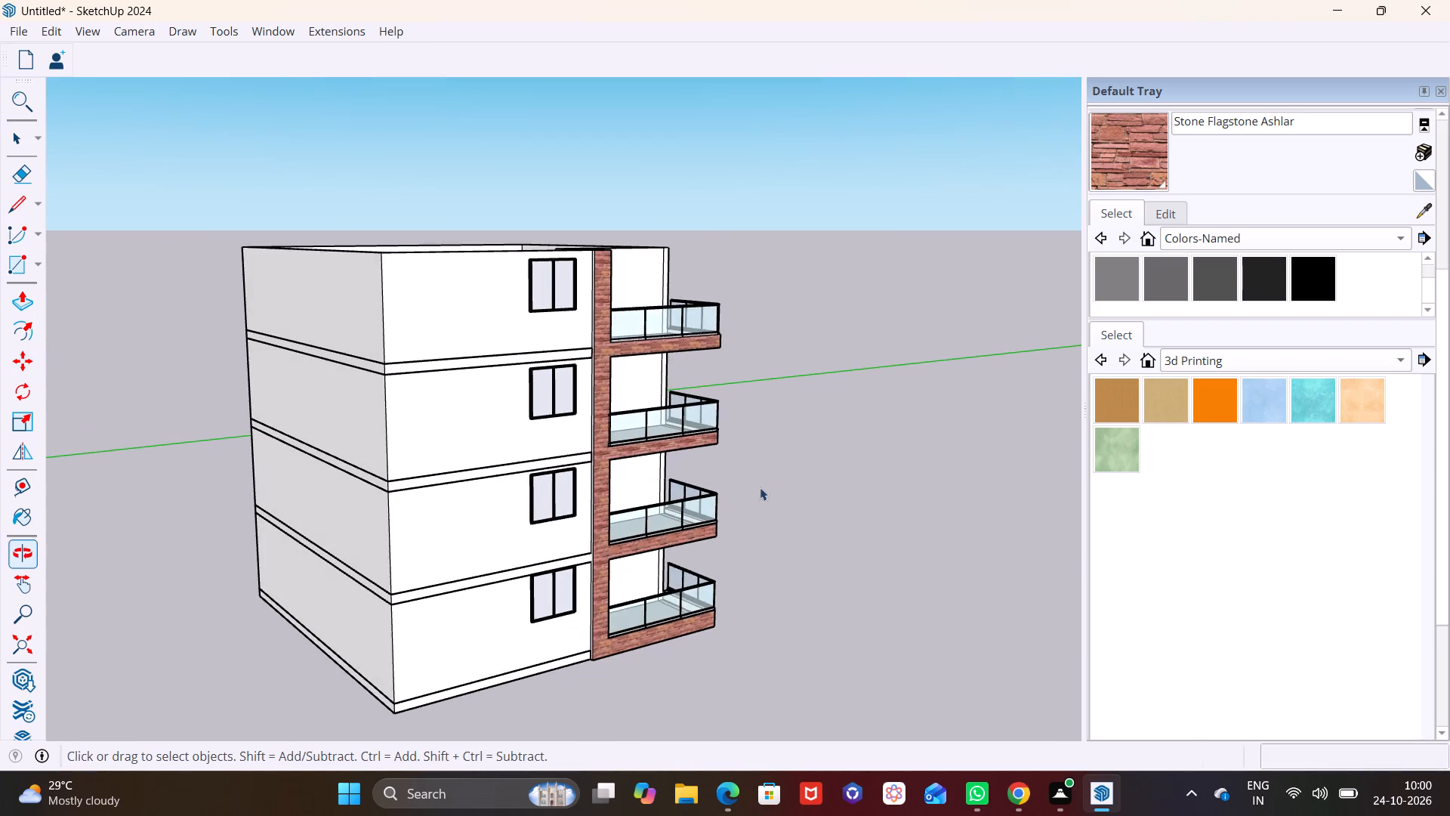
pyautogui.scroll(5, 477, 394)
pyautogui.moveTo(579, 470); pyautogui.dragTo(557, 472, button='middle')
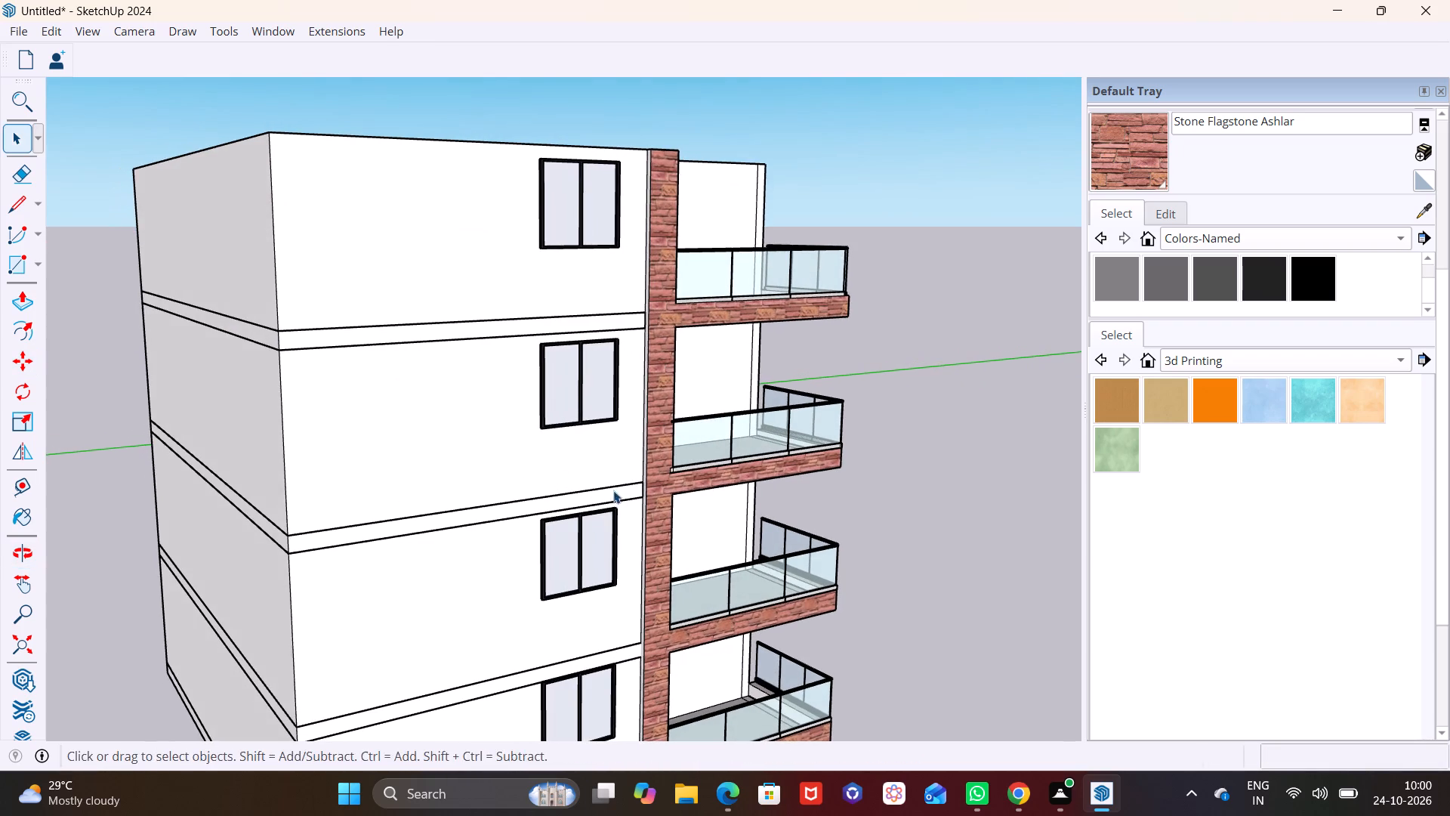
pyautogui.keyDown('shift'); pyautogui.moveTo(616, 490); pyautogui.dragTo(469, 536, button='middle'); pyautogui.keyUp('shift')
pyautogui.keyDown('shift'); pyautogui.scroll(1, 572, 499); pyautogui.keyUp('shift')
pyautogui.keyDown('shift'); pyautogui.moveTo(455, 370); pyautogui.dragTo(455, 416, button='middle'); pyautogui.keyUp('shift')
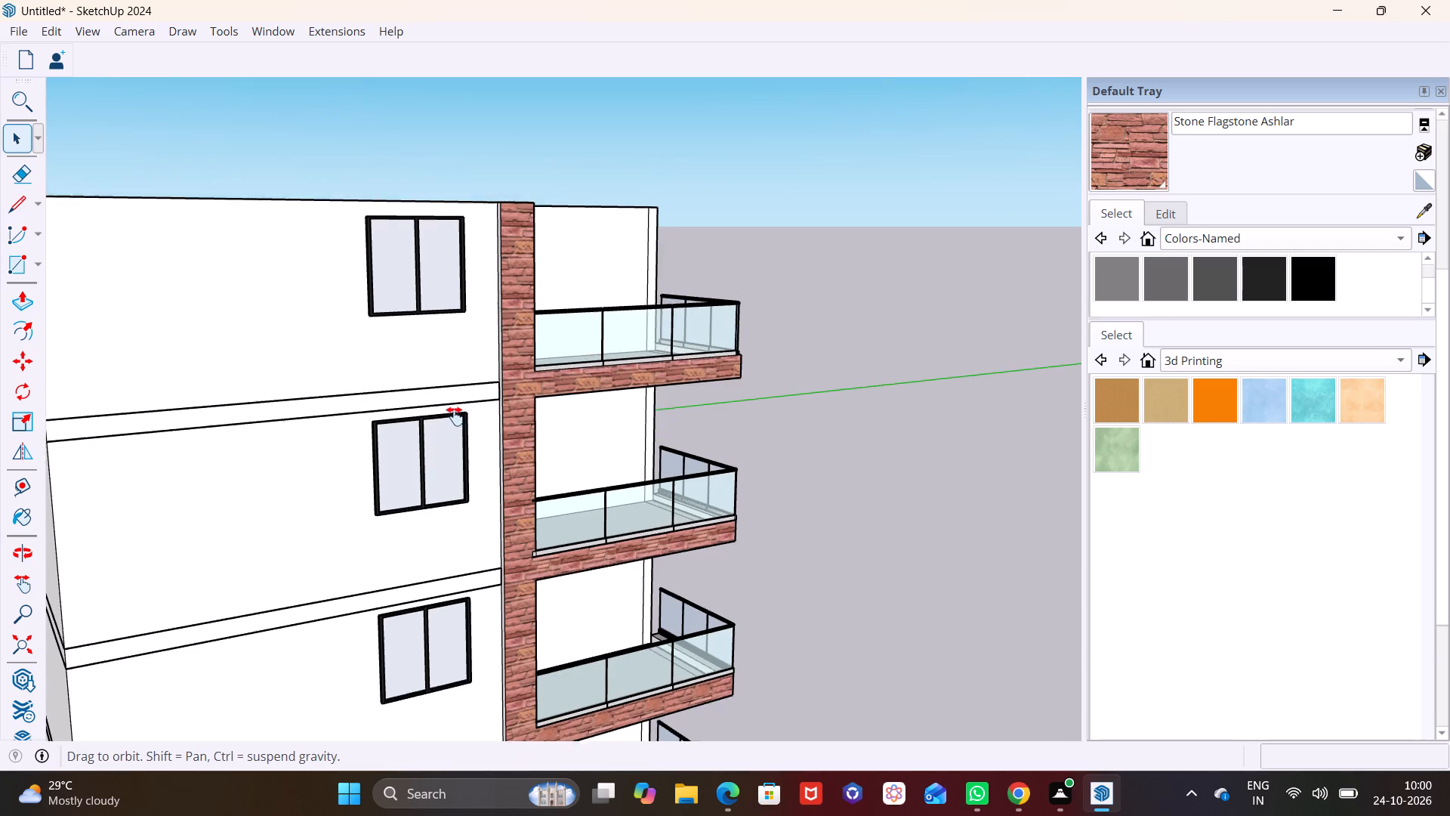
pyautogui.keyDown('shift'); pyautogui.moveTo(455, 416); pyautogui.dragTo(458, 435, button='middle'); pyautogui.keyUp('shift')
pyautogui.keyDown('shift'); pyautogui.moveTo(501, 590); pyautogui.dragTo(427, 433, button='middle'); pyautogui.keyUp('shift')
pyautogui.moveTo(414, 487); pyautogui.dragTo(338, 519, button='middle')
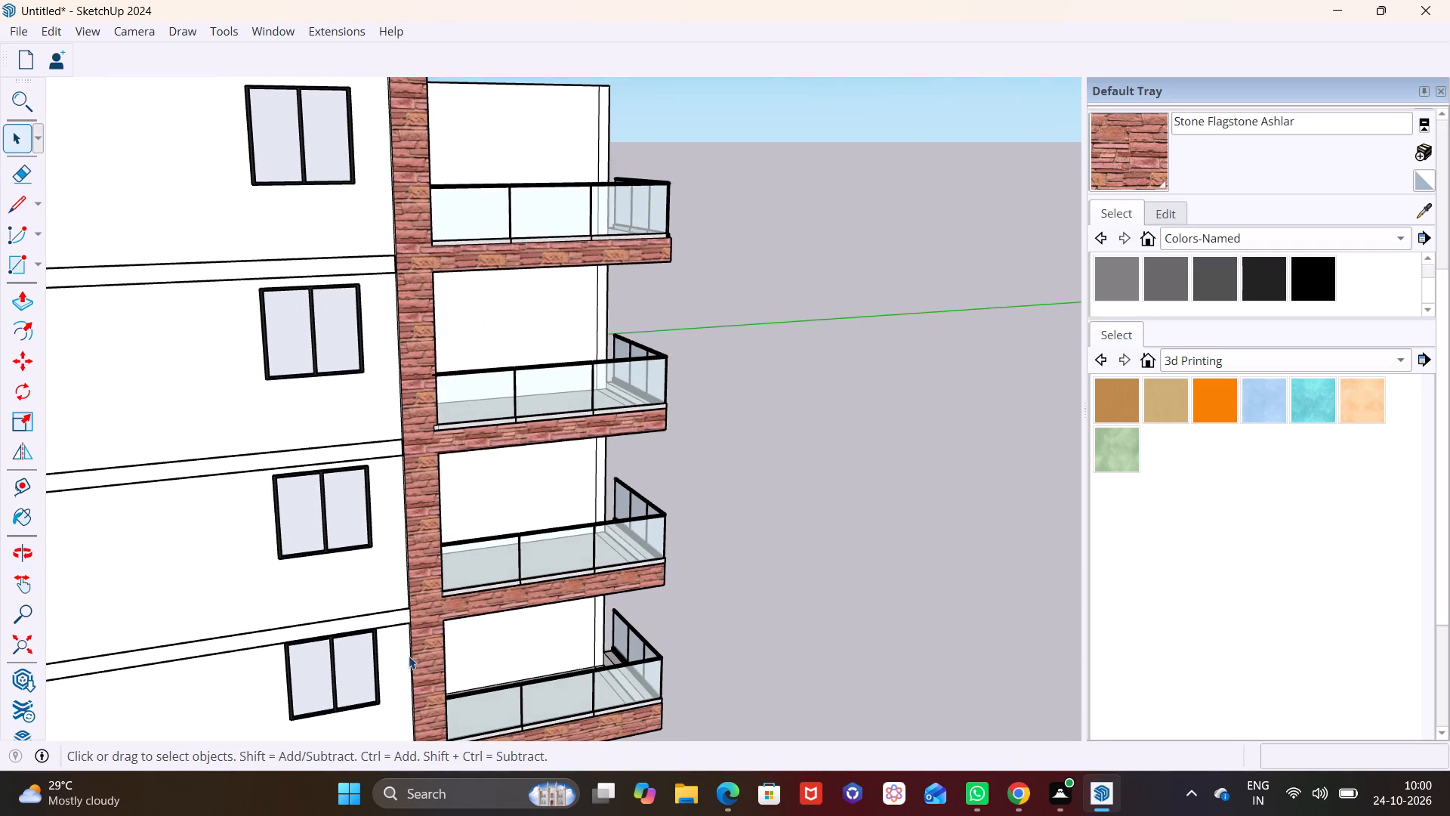
pyautogui.keyDown('shift'); pyautogui.moveTo(403, 653); pyautogui.dragTo(430, 569, button='middle'); pyautogui.keyUp('shift')
pyautogui.scroll(3, 427, 565)
pyautogui.keyDown('shift'); pyautogui.moveTo(424, 565); pyautogui.dragTo(443, 557, button='middle'); pyautogui.keyUp('shift')
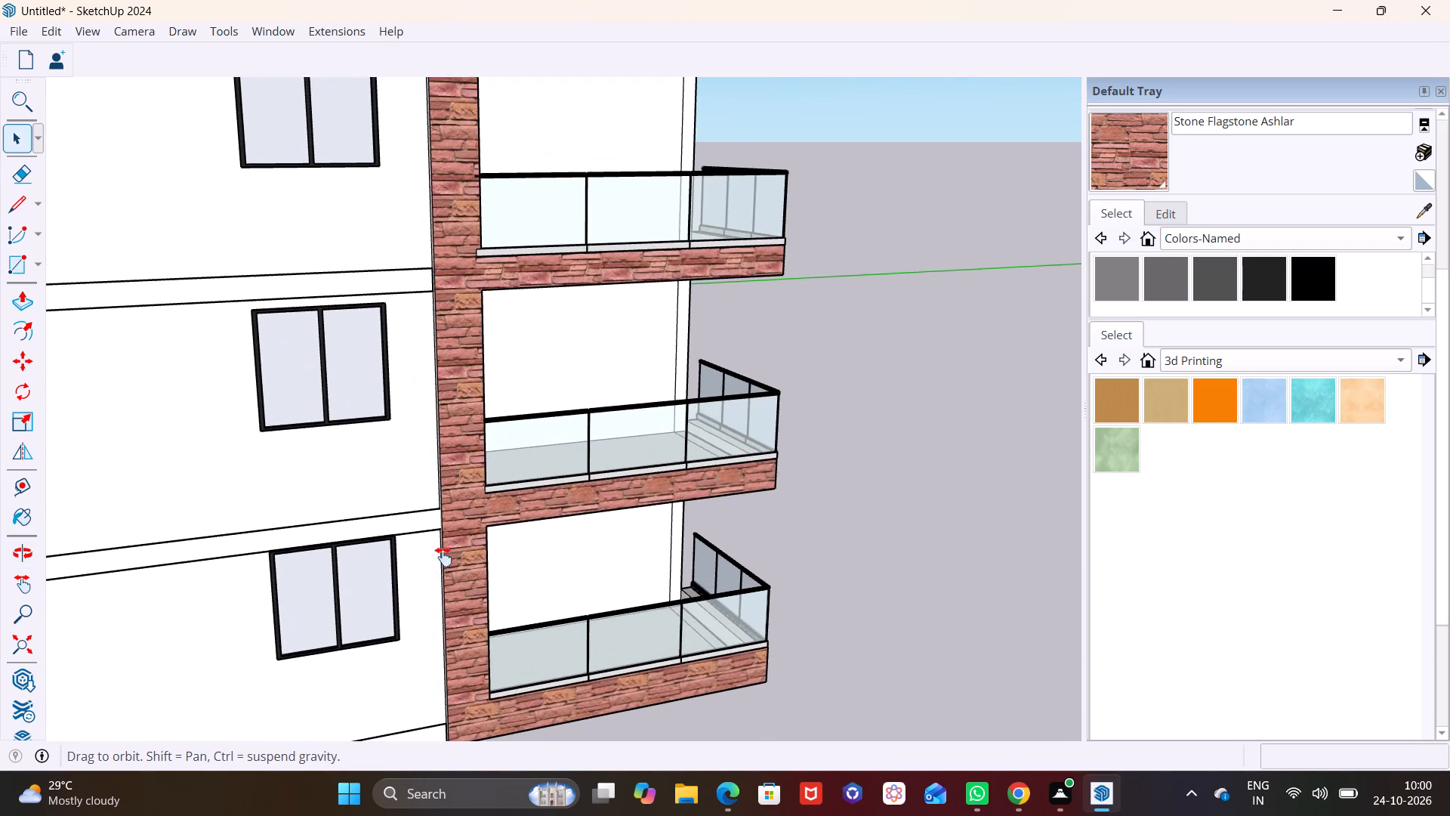
pyautogui.keyDown('shift'); pyautogui.moveTo(443, 557); pyautogui.dragTo(570, 523, button='middle'); pyautogui.keyUp('shift')
pyautogui.moveTo(571, 541); pyautogui.dragTo(464, 553, button='middle')
pyautogui.scroll(3, 480, 490)
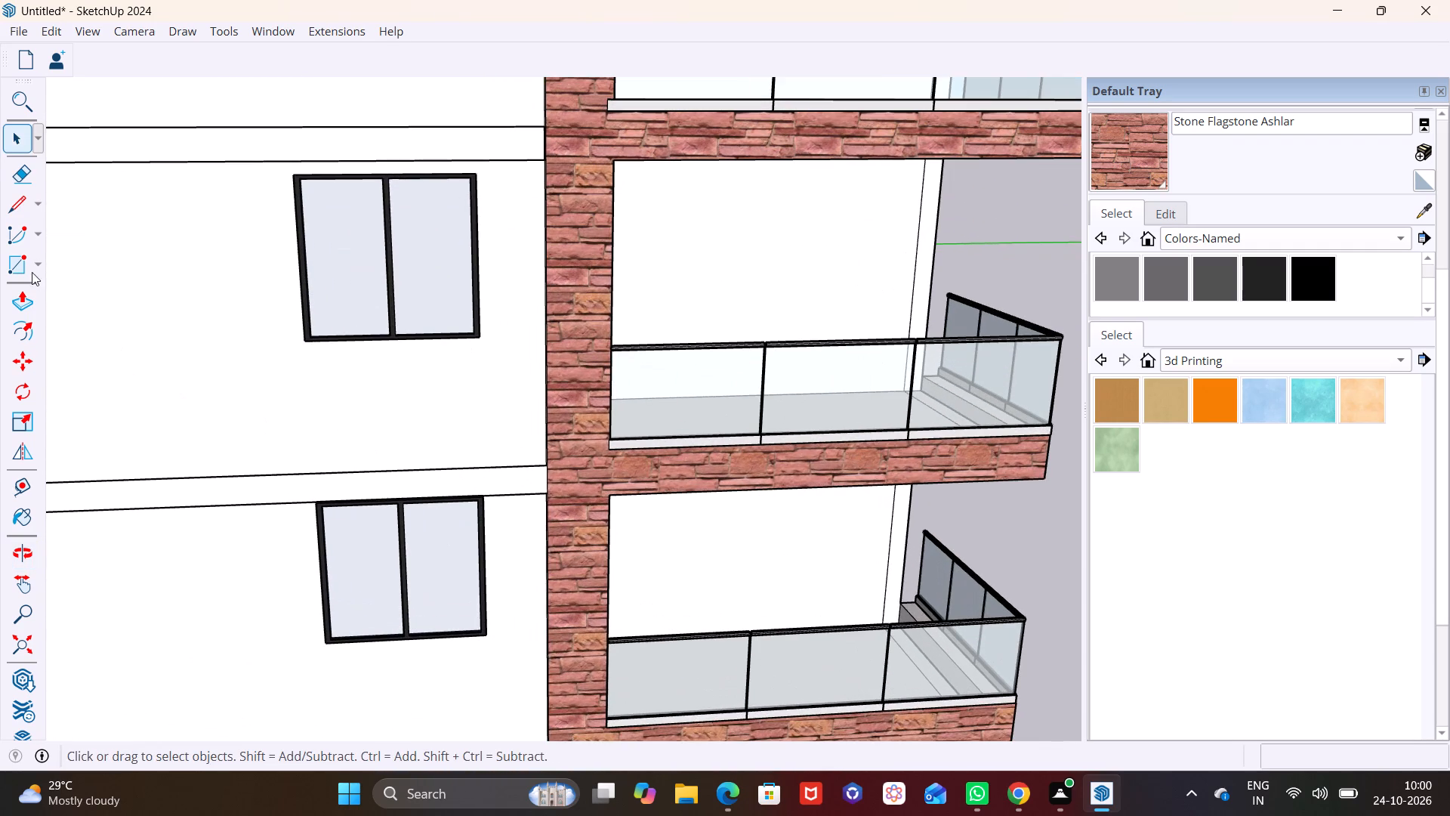
# Draw a rectangle about 8' 6" by 5" on the floor band above the ground-floor window, starting at the stone column.
pyautogui.click(44, 258)
pyautogui.click(39, 261)
pyautogui.click(46, 286)
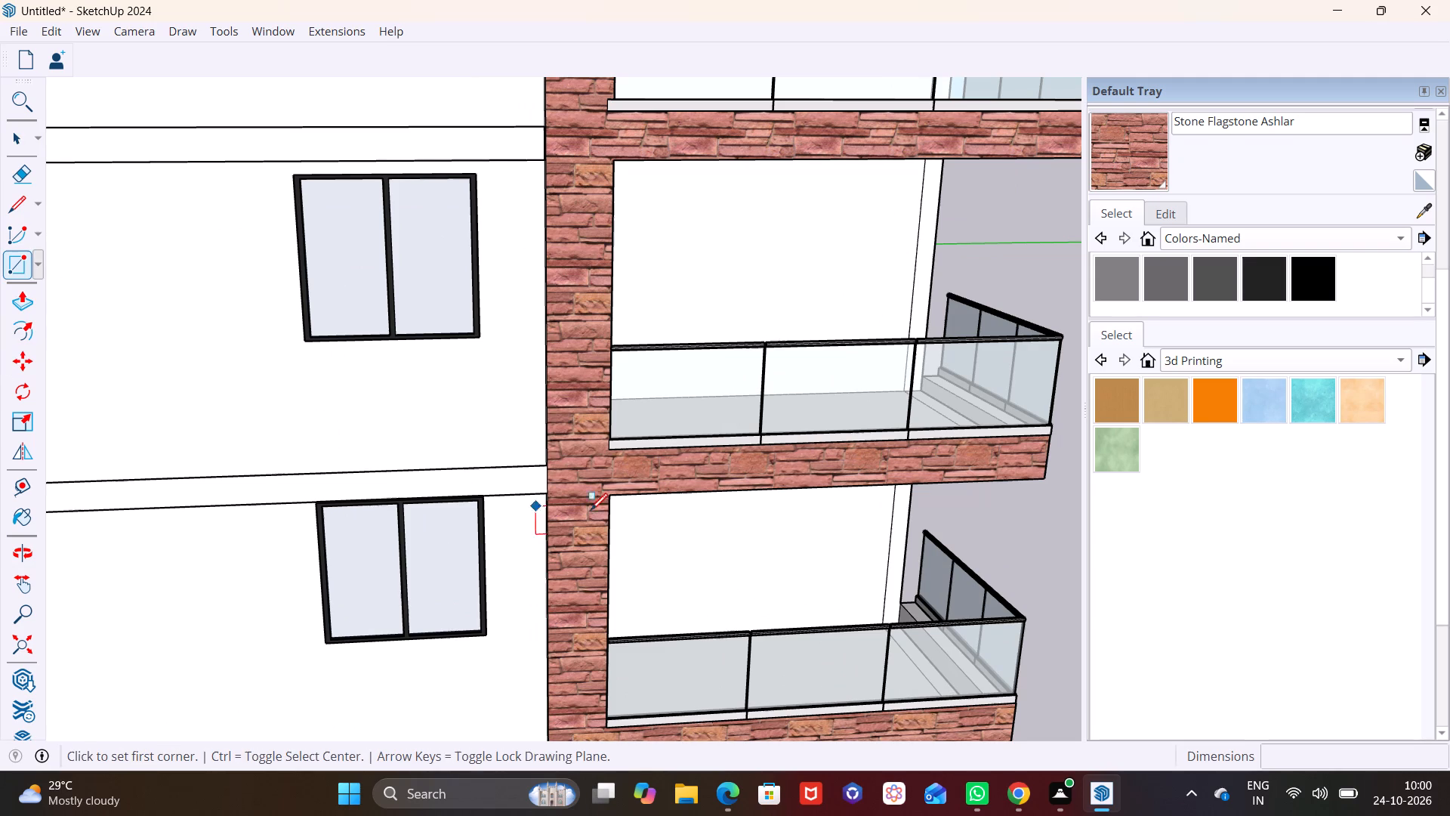
pyautogui.scroll(2, 546, 468)
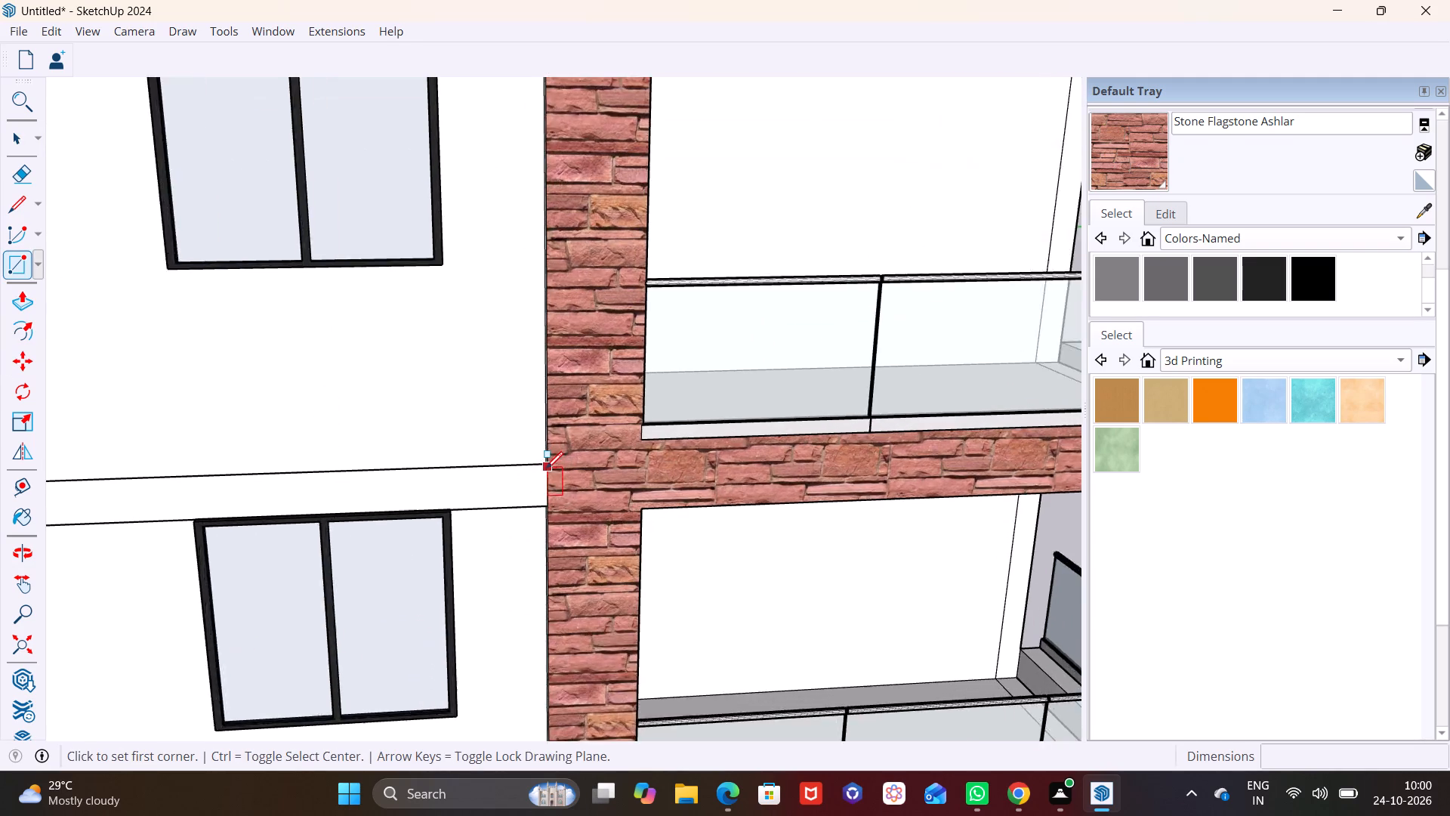
pyautogui.scroll(3, 546, 468)
pyautogui.moveTo(540, 478); pyautogui.dragTo(628, 479, button='middle')
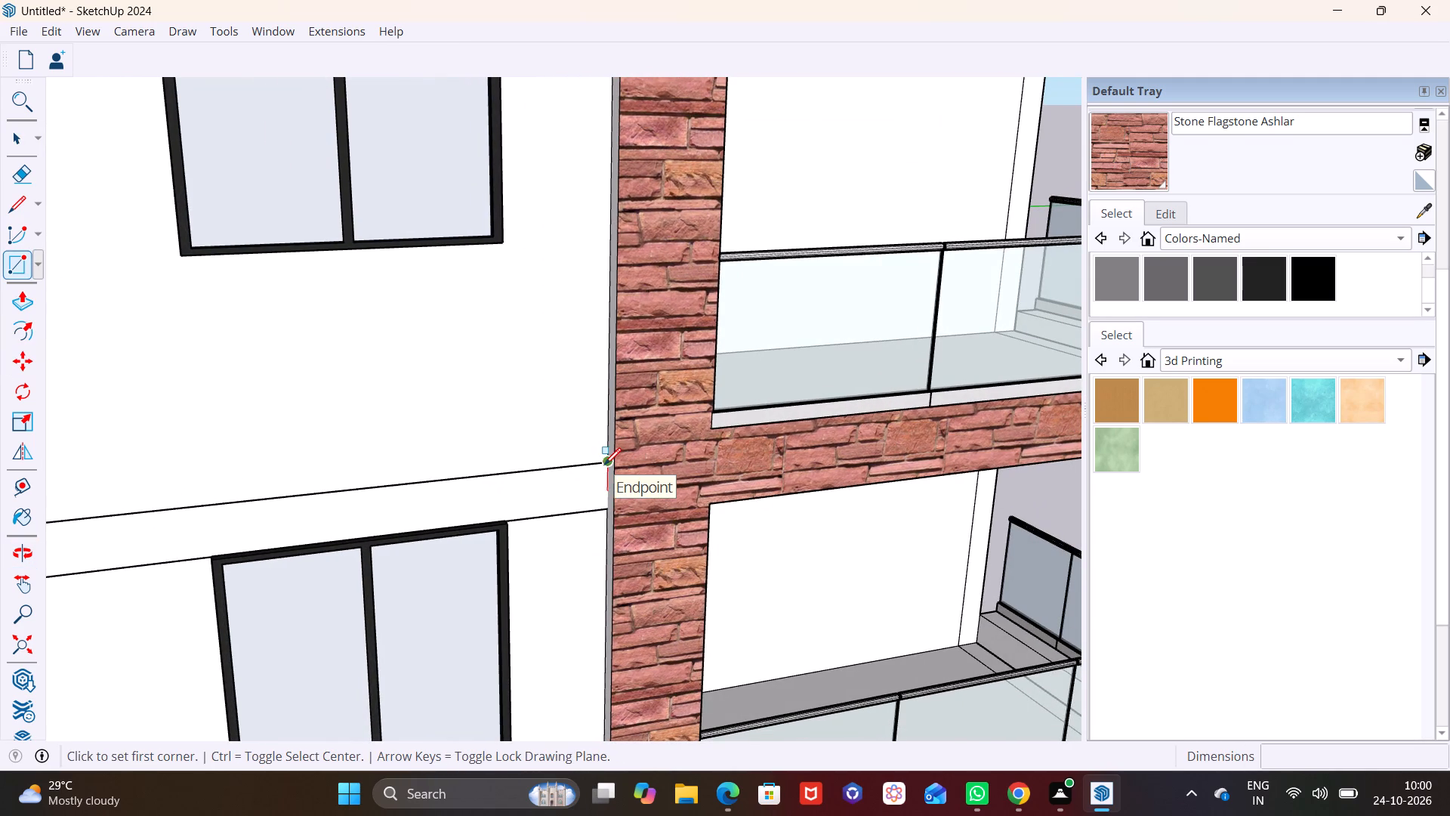
pyautogui.scroll(5, 604, 465)
pyautogui.keyDown('shift'); pyautogui.moveTo(781, 443); pyautogui.dragTo(912, 367, button='middle'); pyautogui.keyUp('shift')
pyautogui.scroll(-3, 745, 412)
pyautogui.keyDown('shift'); pyautogui.moveTo(765, 416); pyautogui.dragTo(850, 386, button='middle'); pyautogui.keyUp('shift')
pyautogui.keyDown('shift'); pyautogui.moveTo(838, 391); pyautogui.dragTo(850, 379); pyautogui.keyUp('shift')
pyautogui.scroll(2, 848, 376)
pyautogui.click(822, 358)
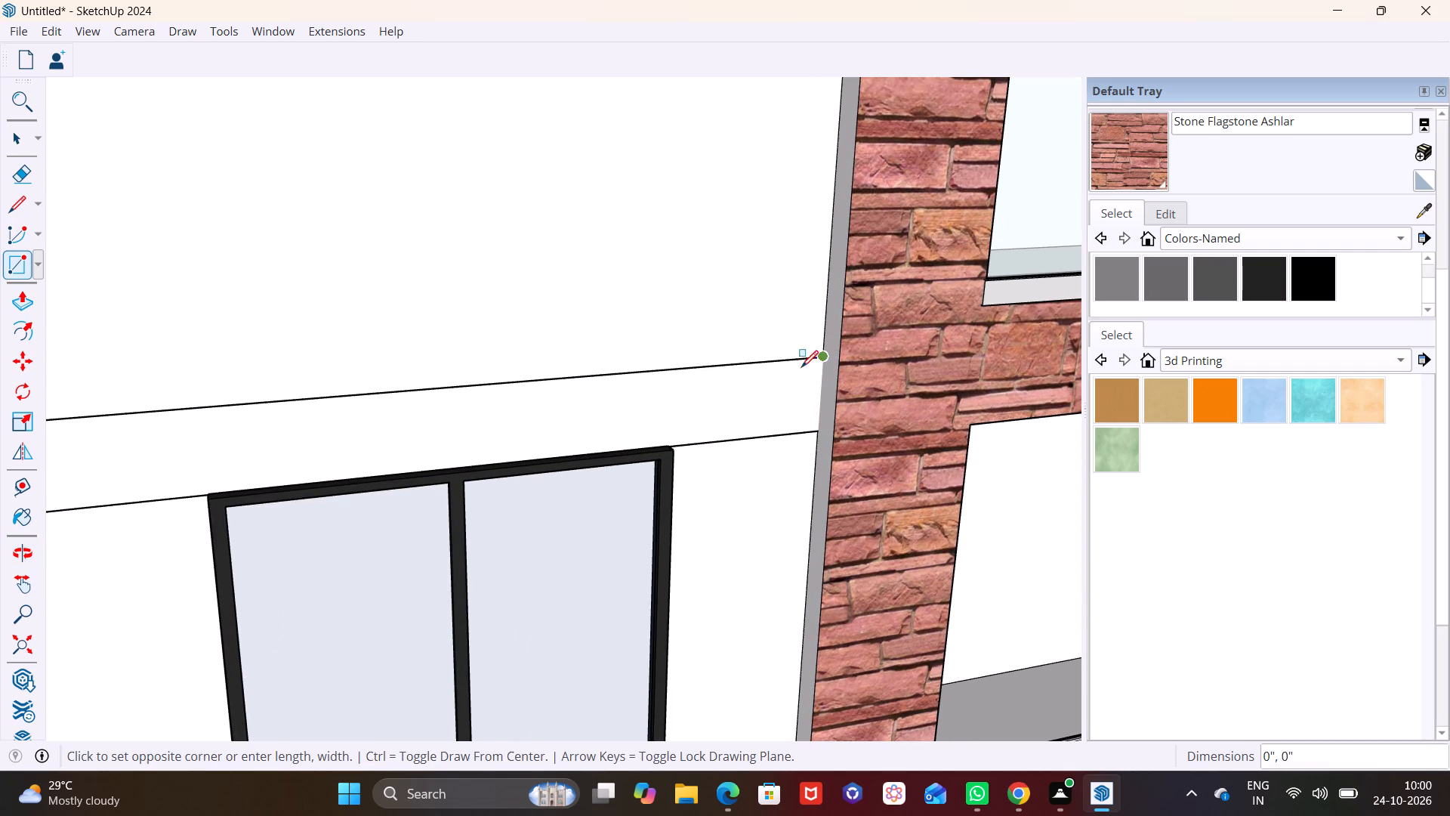
pyautogui.click(119, 452)
pyautogui.press('space')
pyautogui.click(325, 422)
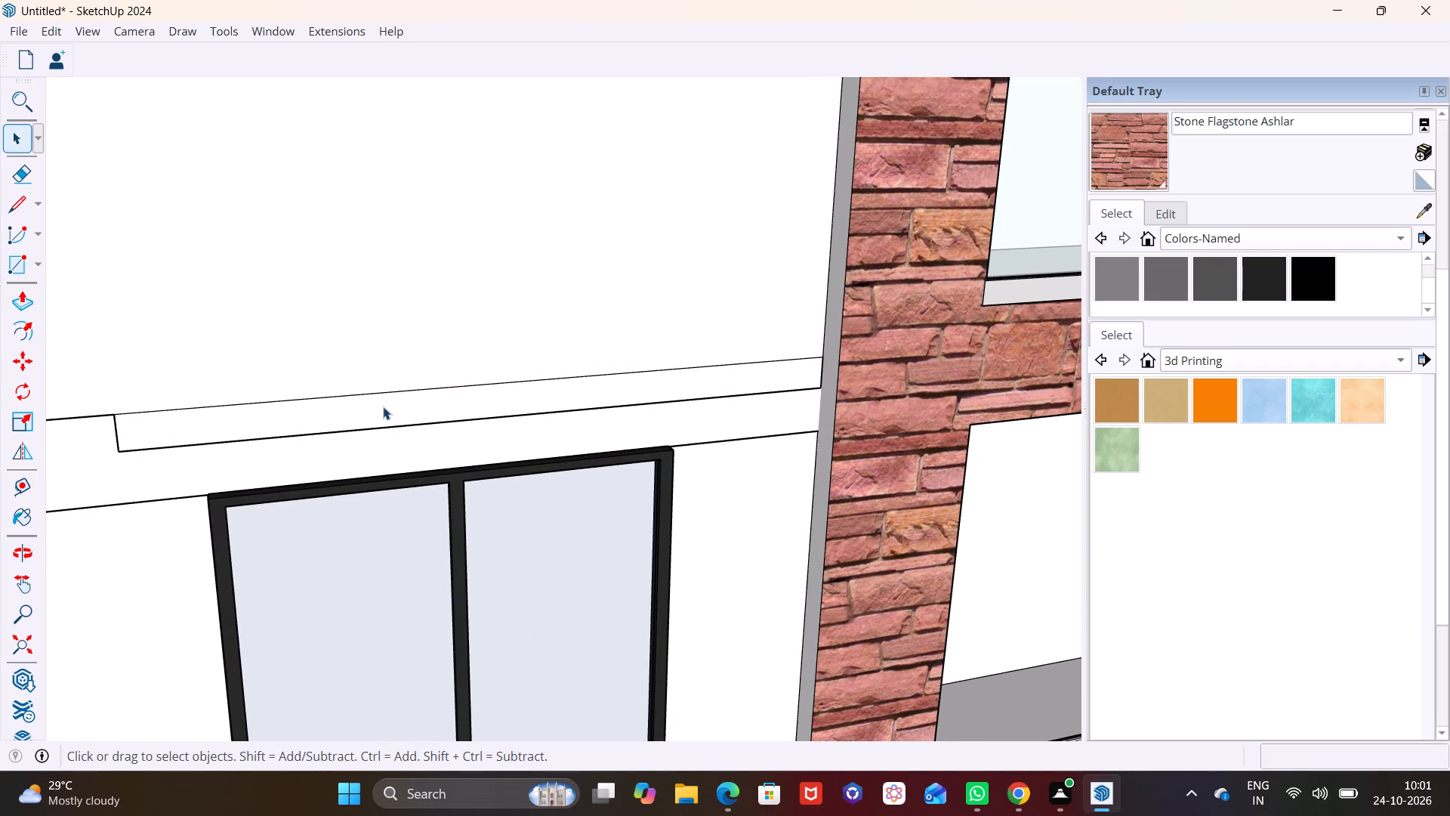
# Retrace the floor-band rectangle from its lower corner at the stone column to its opposite upper corner.
pyautogui.click(33, 264)
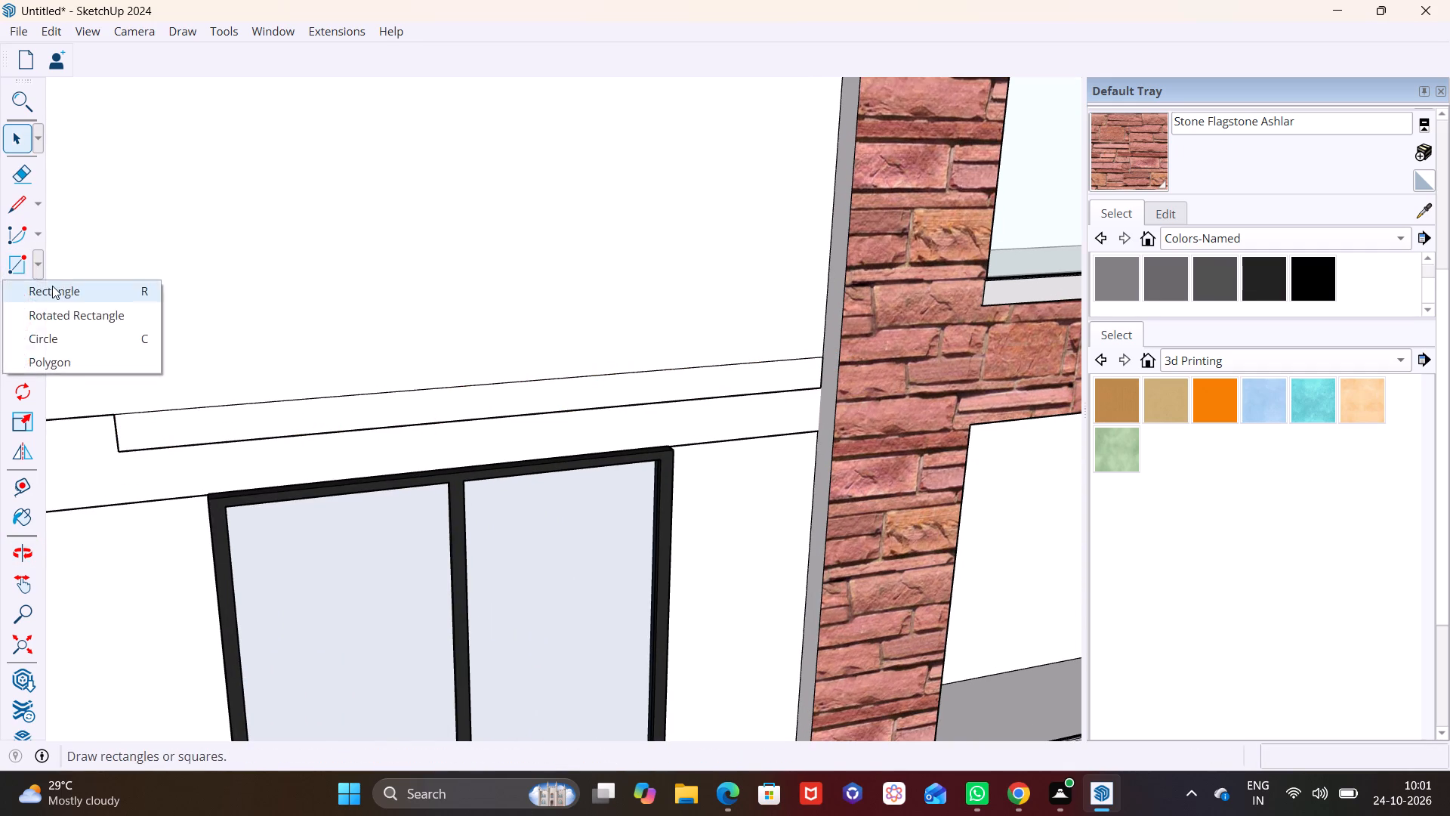
pyautogui.click(52, 286)
pyautogui.click(819, 389)
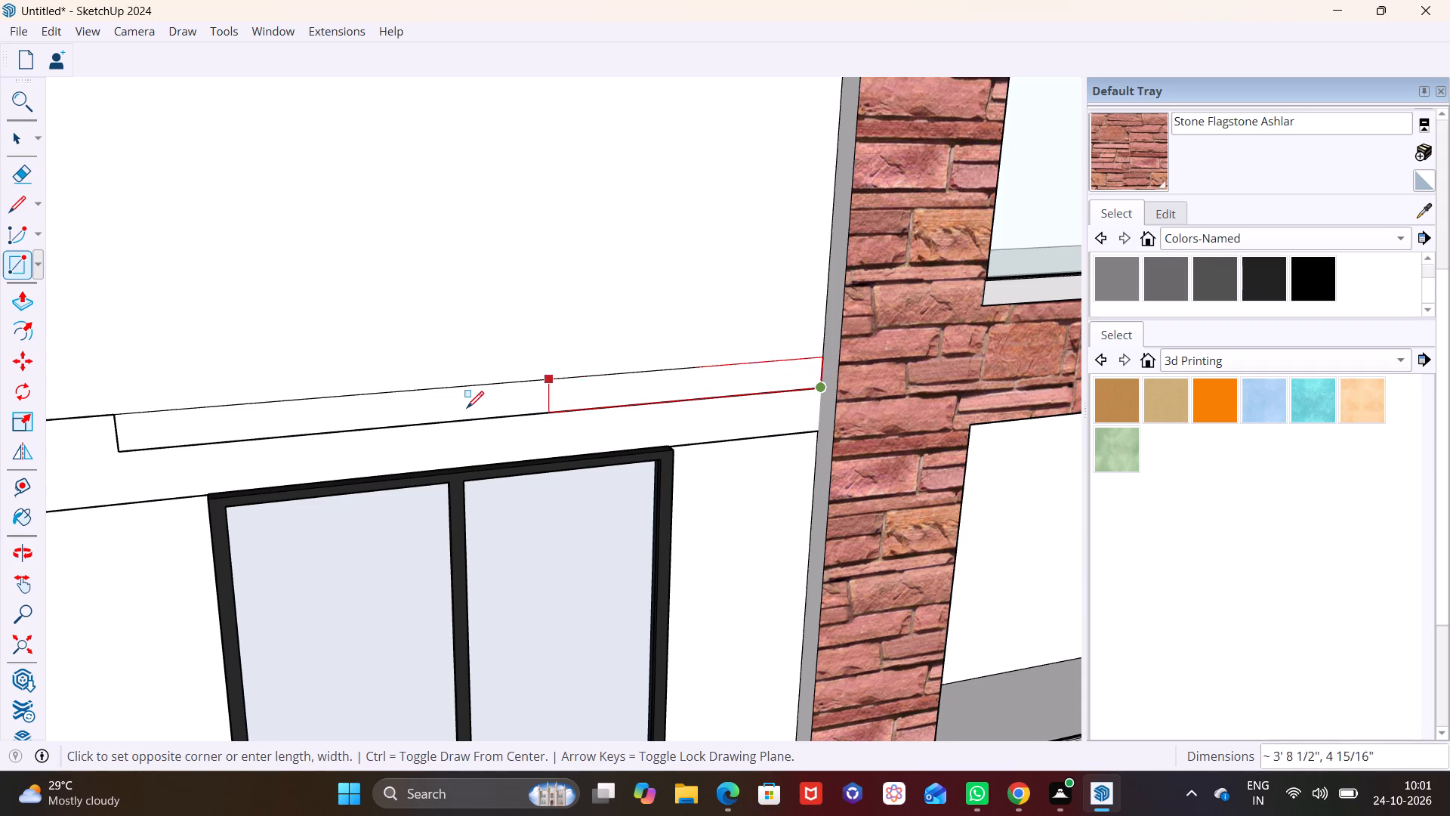
pyautogui.click(113, 419)
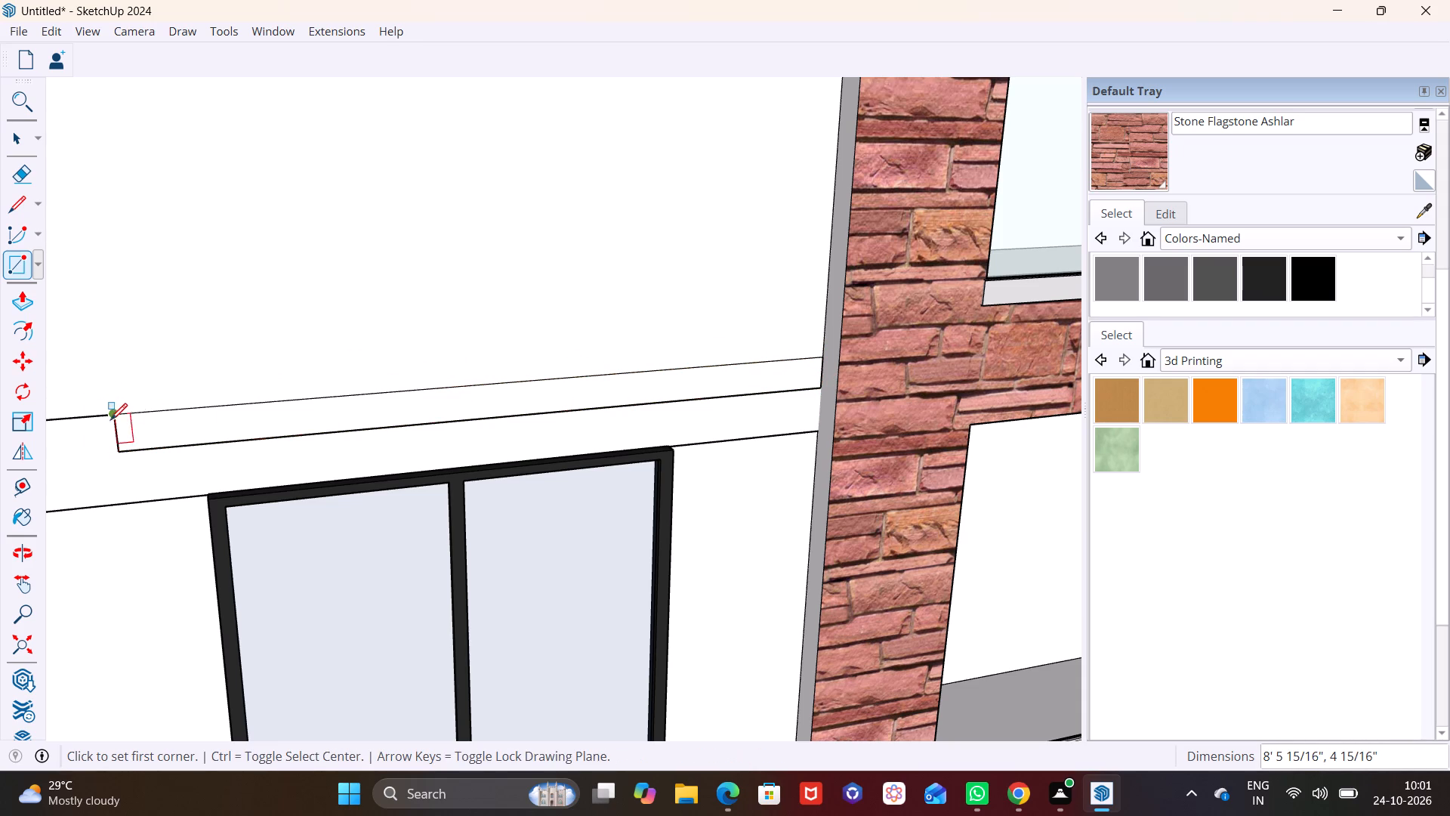
pyautogui.press('space')
# Pull the rectangular face above the ground-floor window outward about 1' 5/8" to form a projecting ledge.
pyautogui.tripleClick(245, 425)
pyautogui.click(246, 424)
pyautogui.click(213, 436)
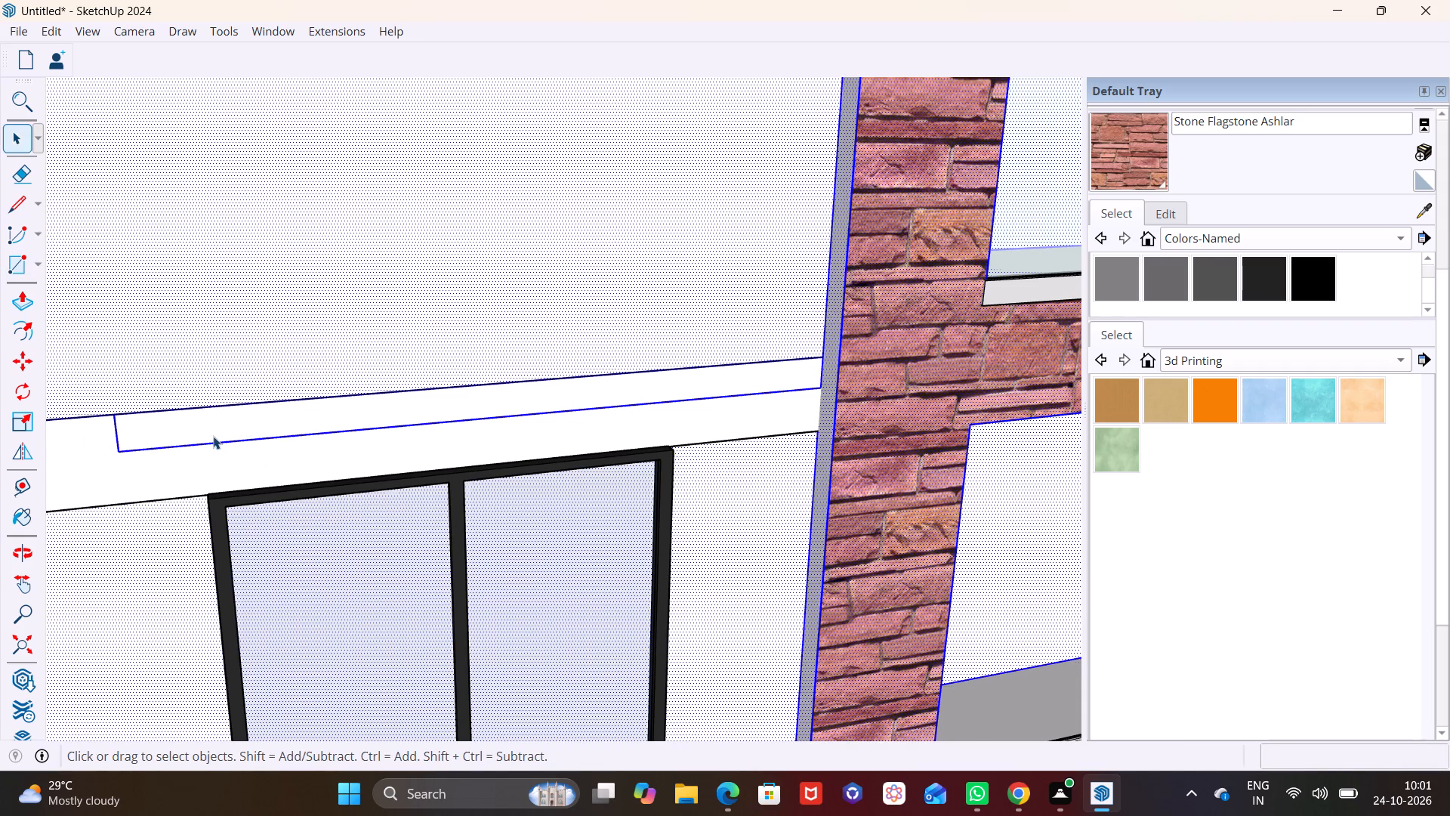
pyautogui.click(236, 431)
pyautogui.click(17, 304)
pyautogui.click(195, 420)
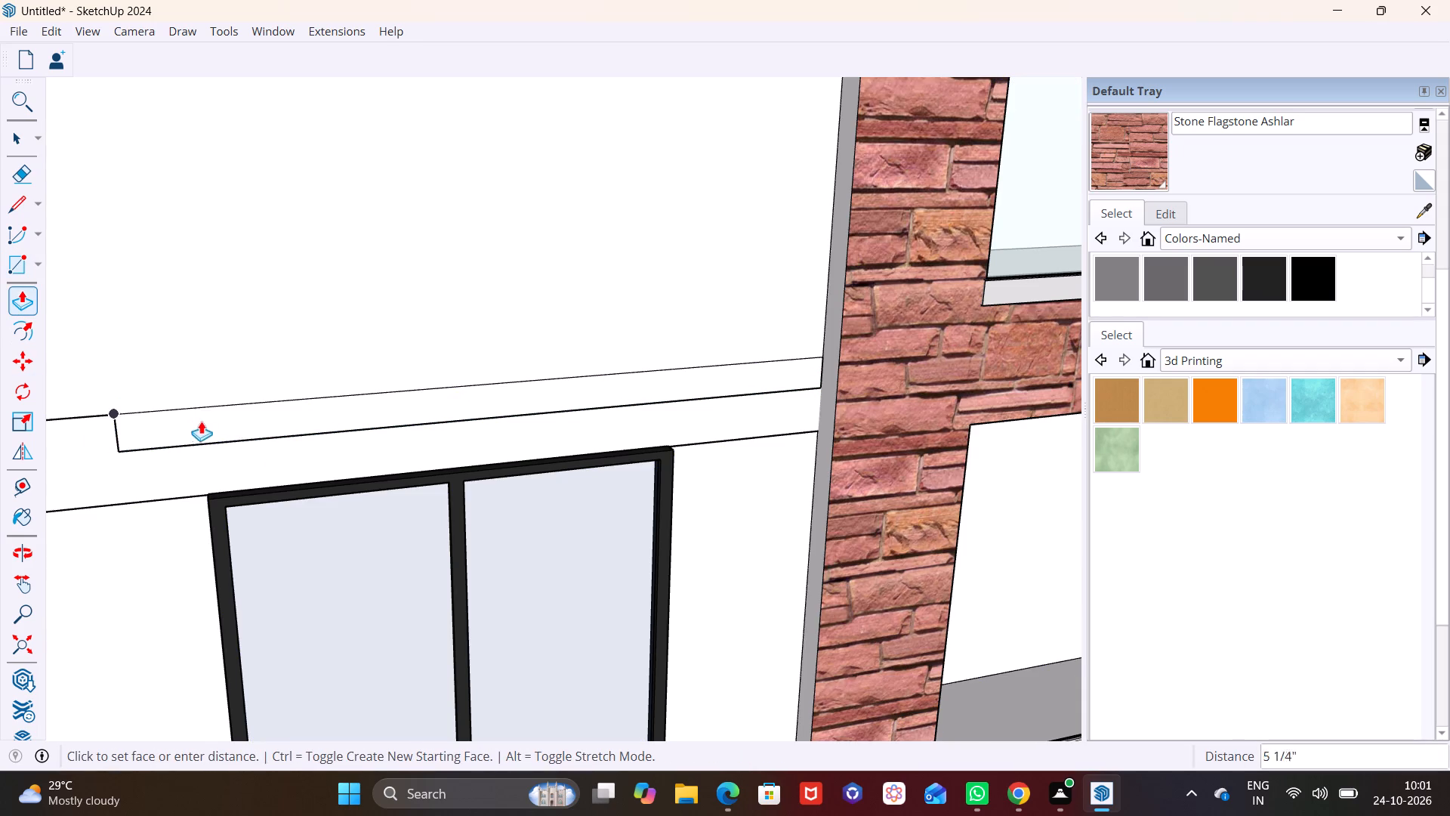
pyautogui.click(230, 434)
# Draw a lengthwise line across the ledge's underside, close to and parallel with its front edge.
pyautogui.moveTo(486, 601); pyautogui.dragTo(342, 396, button='middle')
pyautogui.scroll(-3, 341, 394)
pyautogui.moveTo(387, 481); pyautogui.dragTo(489, 527, button='middle')
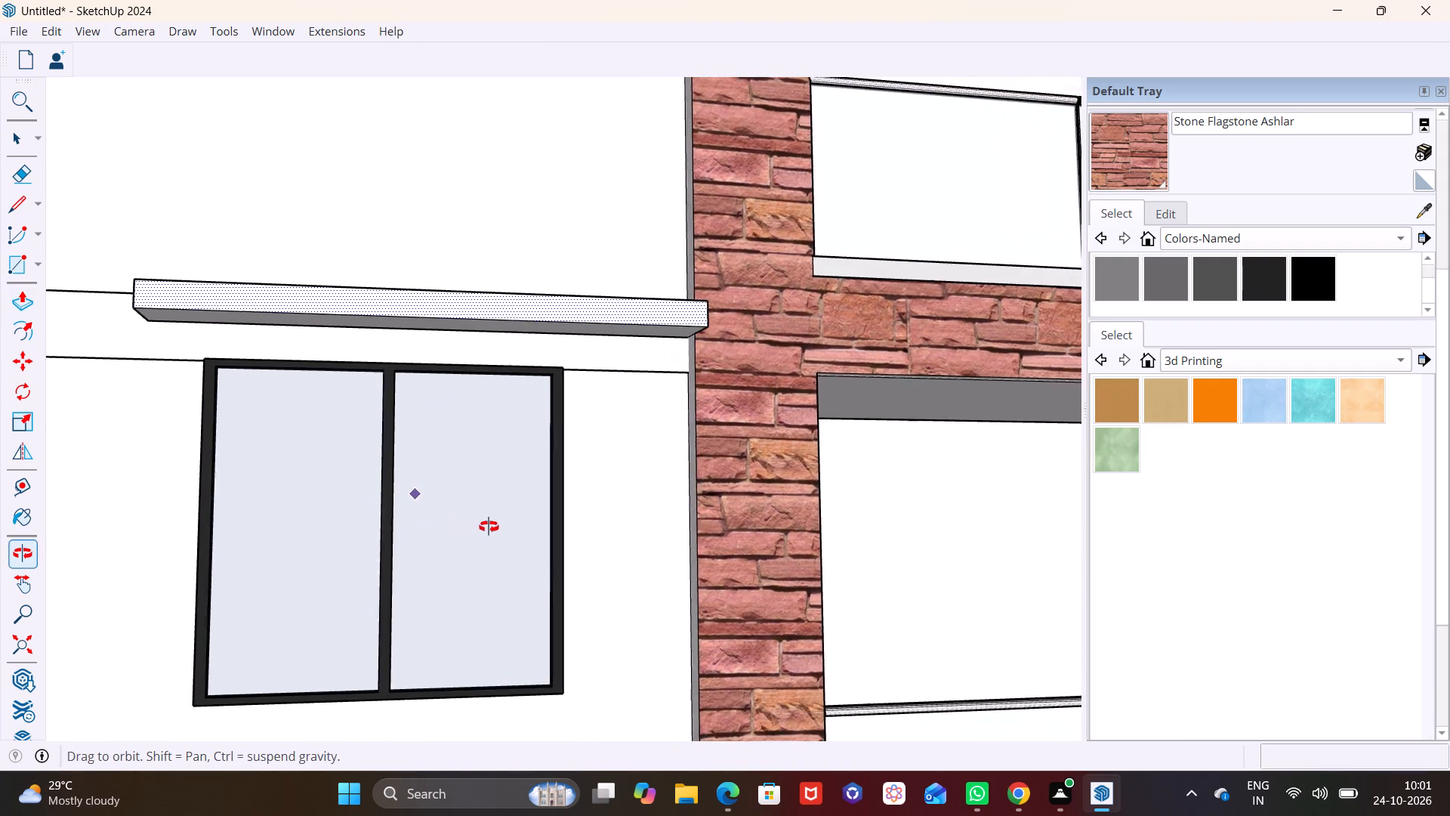
pyautogui.moveTo(489, 527); pyautogui.dragTo(540, 528, button='middle')
pyautogui.scroll(1, 553, 508)
pyautogui.scroll(3, 557, 429)
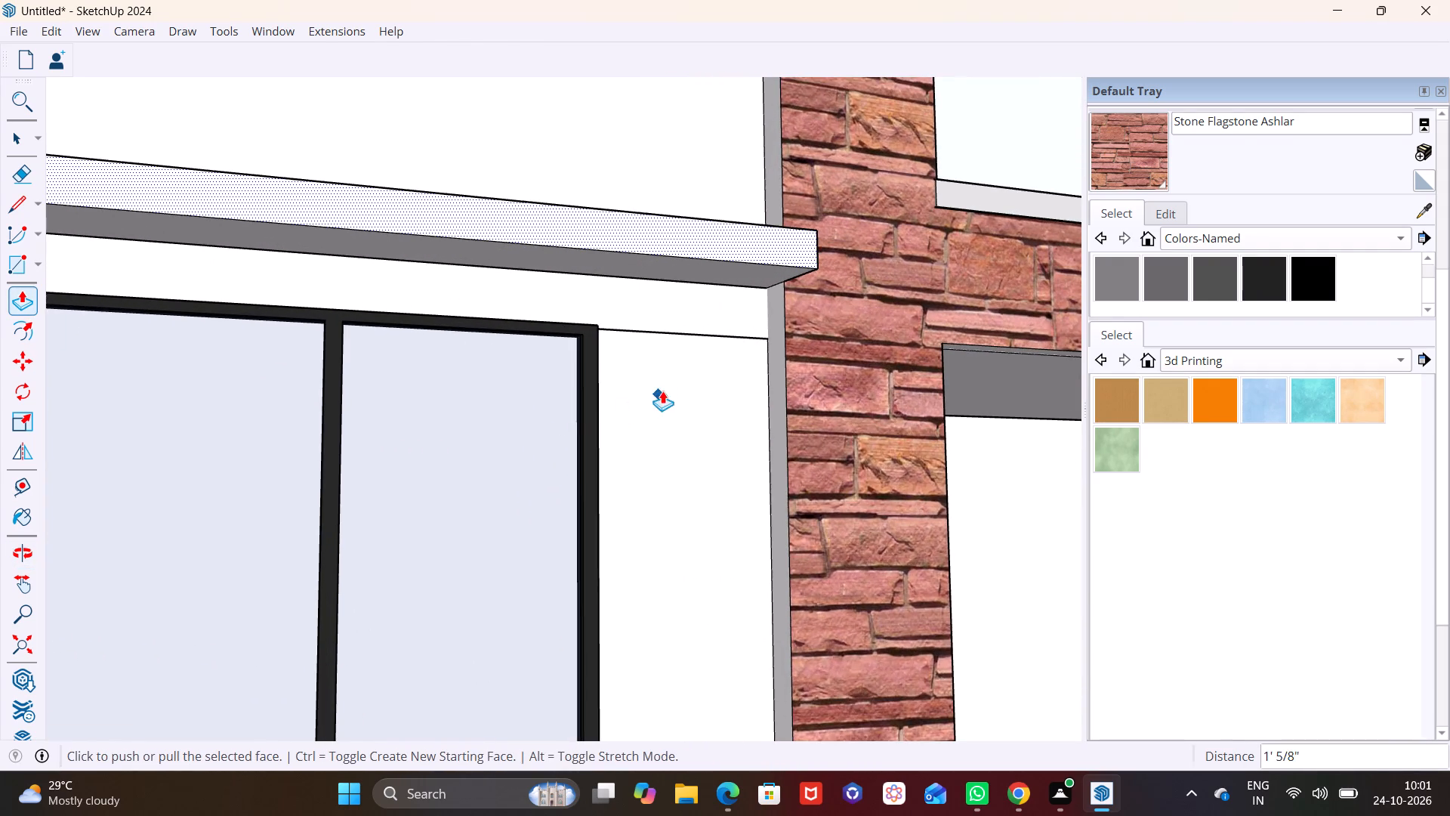
pyautogui.moveTo(662, 391); pyautogui.dragTo(639, 394, button='middle')
pyautogui.scroll(-2, 622, 332)
pyautogui.moveTo(520, 336); pyautogui.dragTo(435, 195, button='middle')
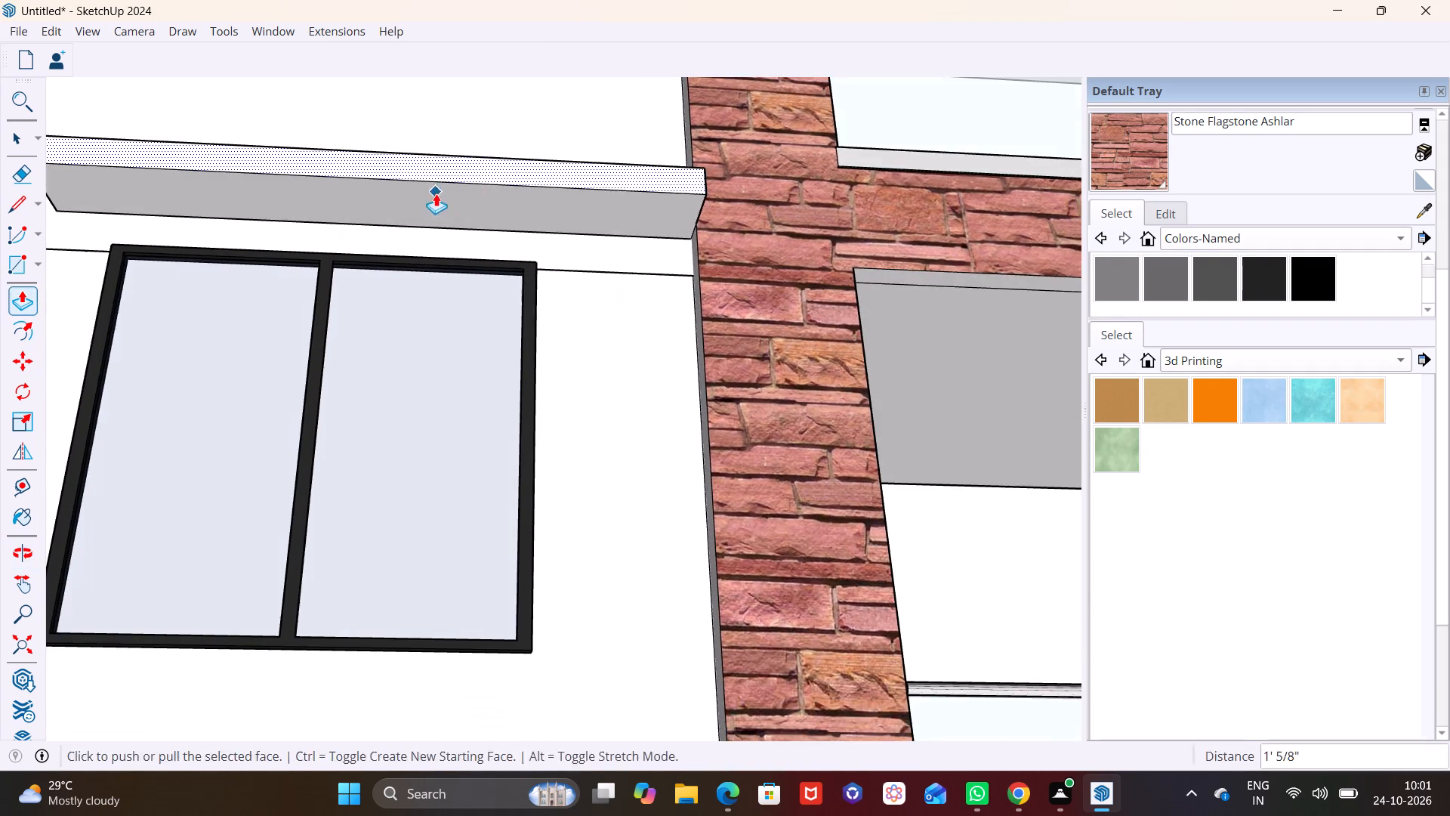
pyautogui.moveTo(436, 193); pyautogui.dragTo(514, 218, button='middle')
pyautogui.click(16, 206)
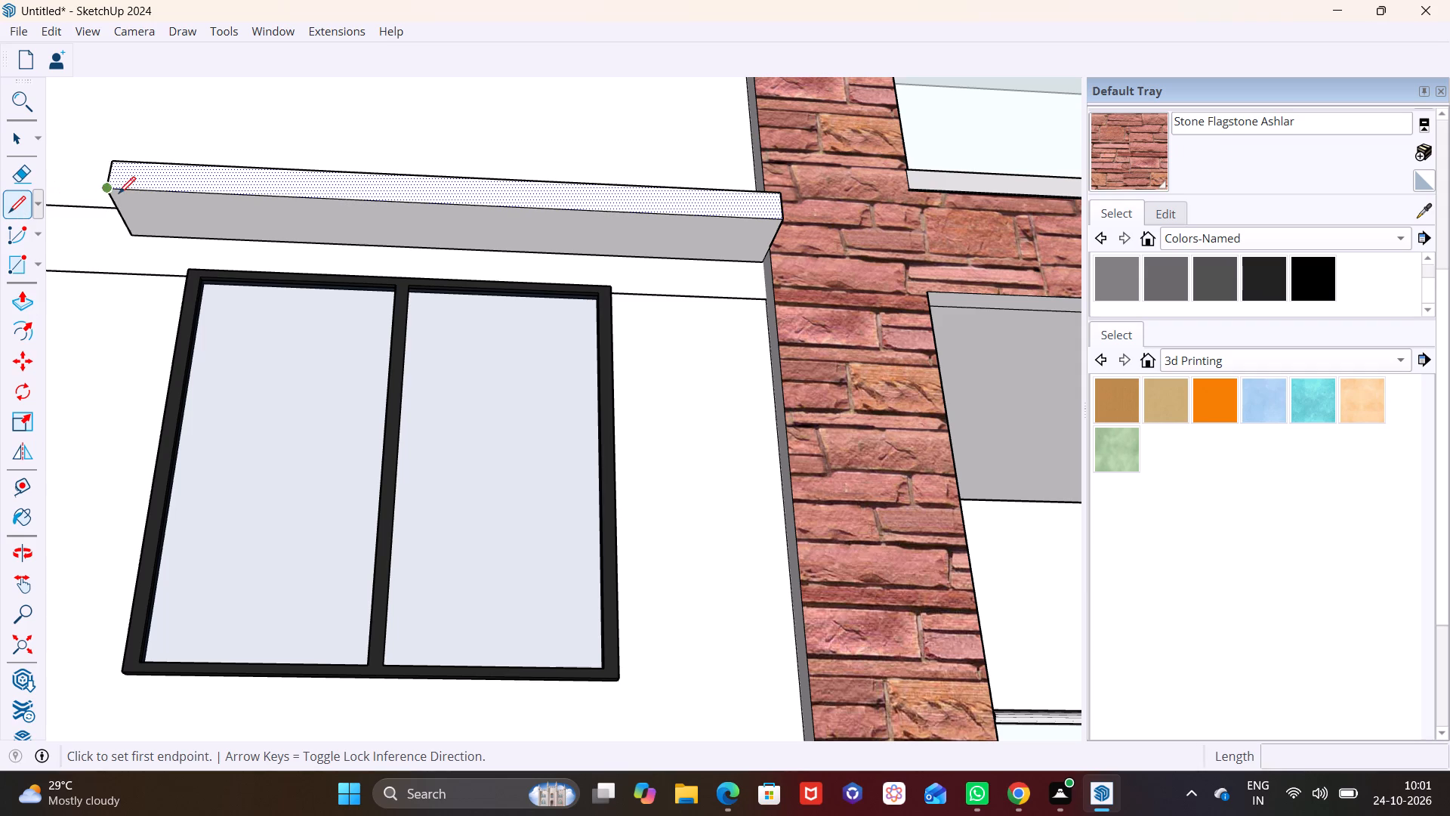
pyautogui.click(117, 202)
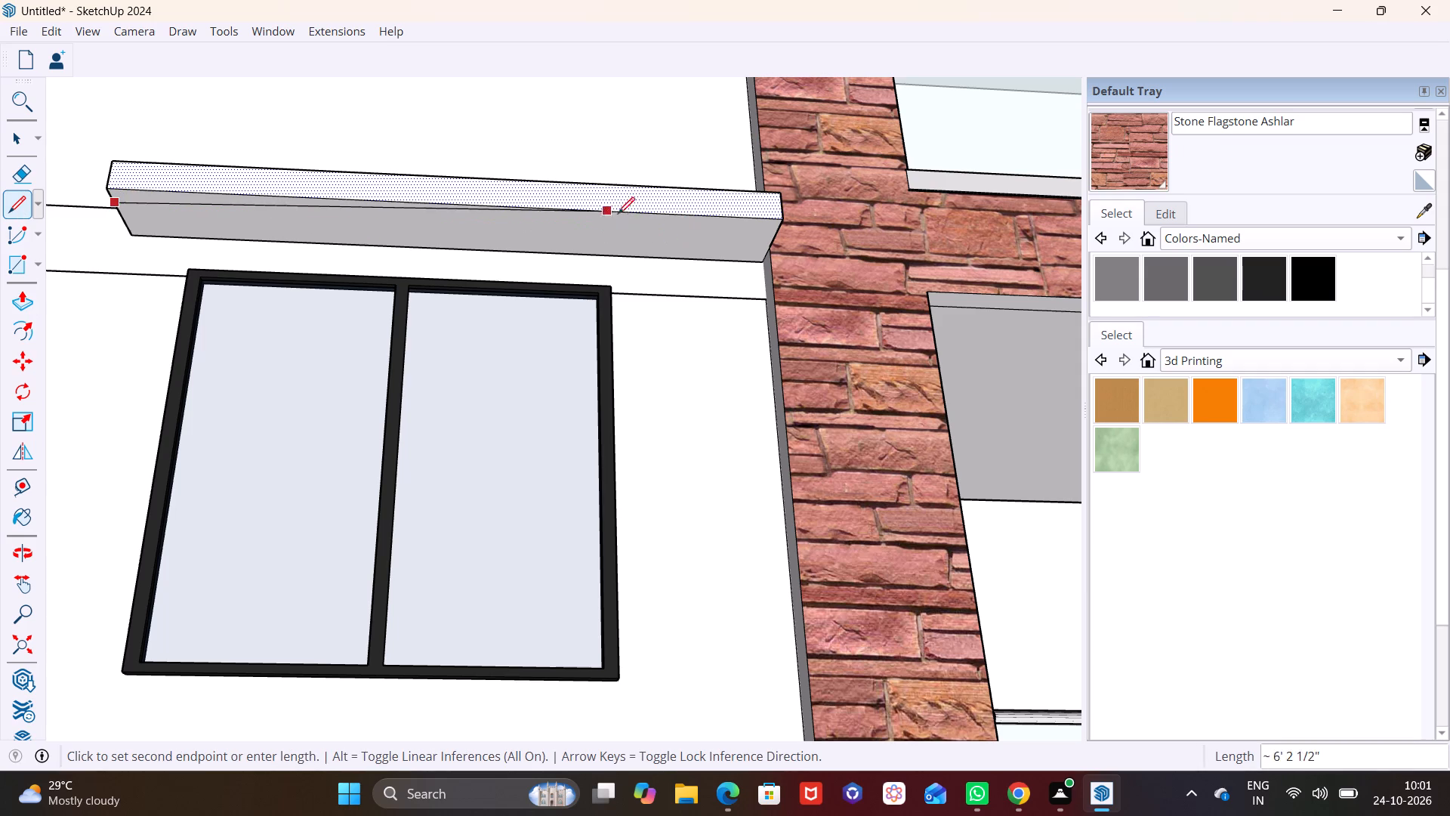
pyautogui.click(776, 236)
pyautogui.moveTo(705, 262); pyautogui.dragTo(639, 258)
pyautogui.press('space')
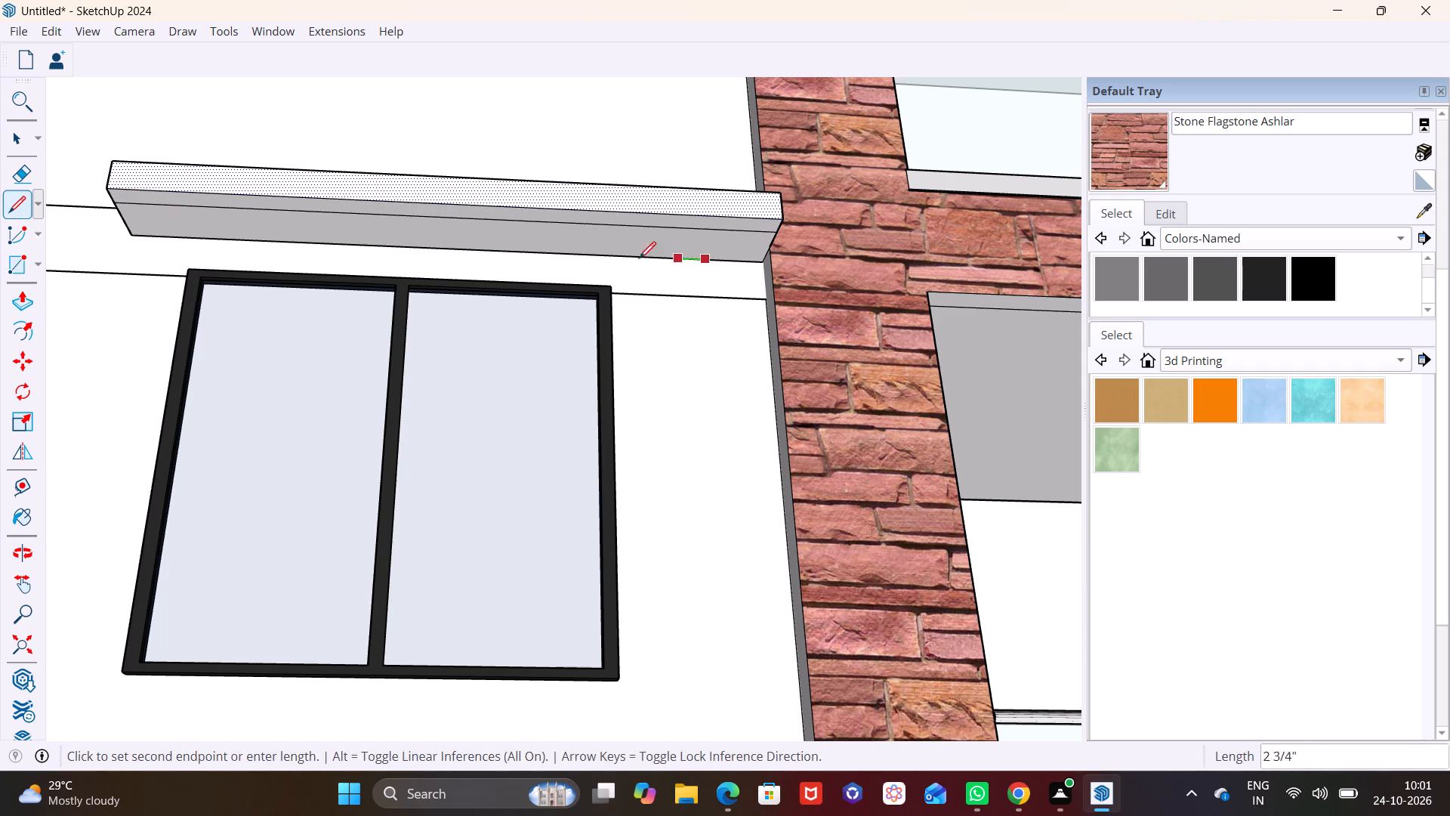
# Push the wider rear part of the ledge's underside down 2 1/8" to form a recessed step.
pyautogui.moveTo(639, 258); pyautogui.dragTo(601, 246)
pyautogui.click(597, 243)
pyautogui.click(25, 297)
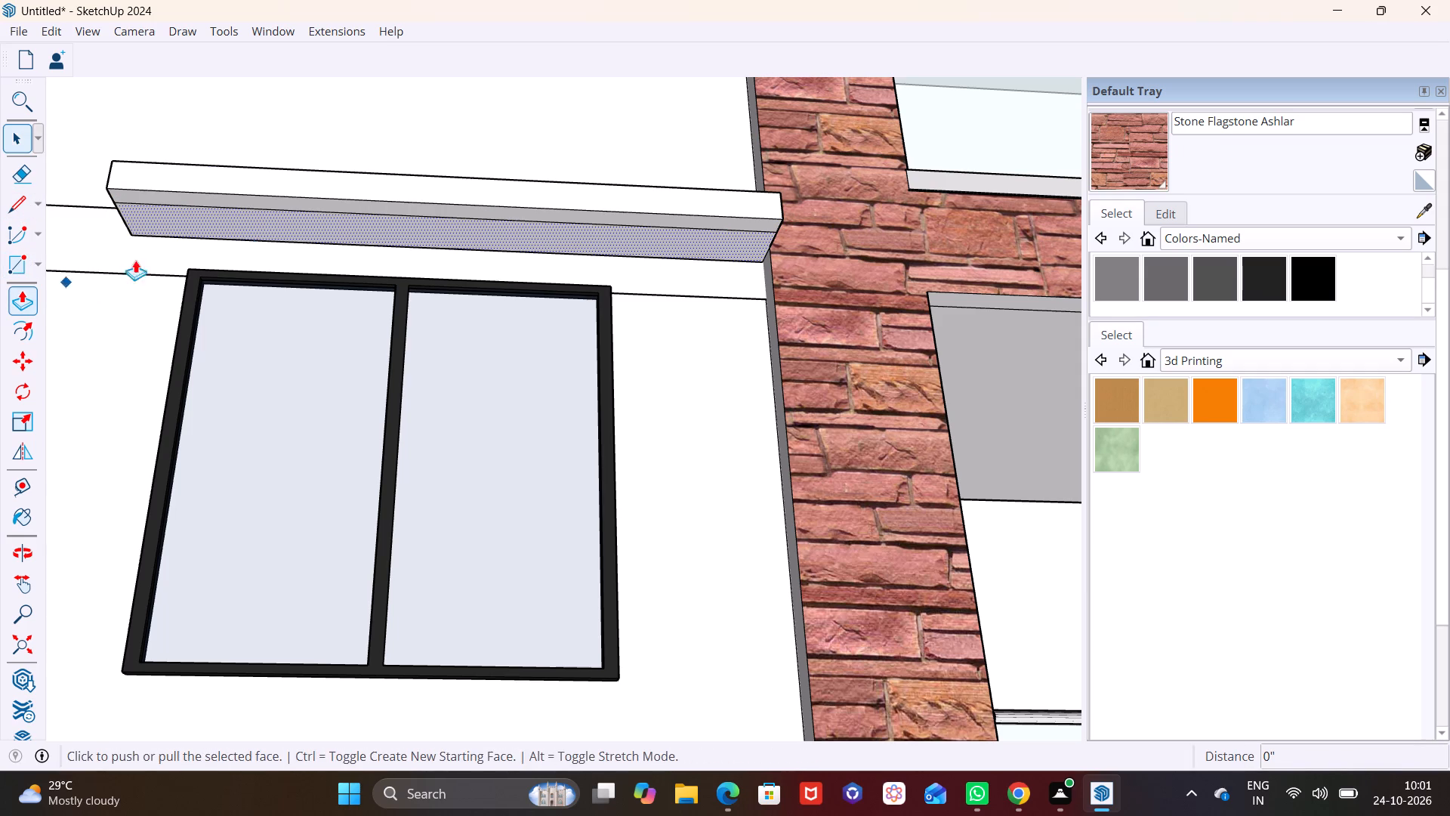
pyautogui.click(286, 220)
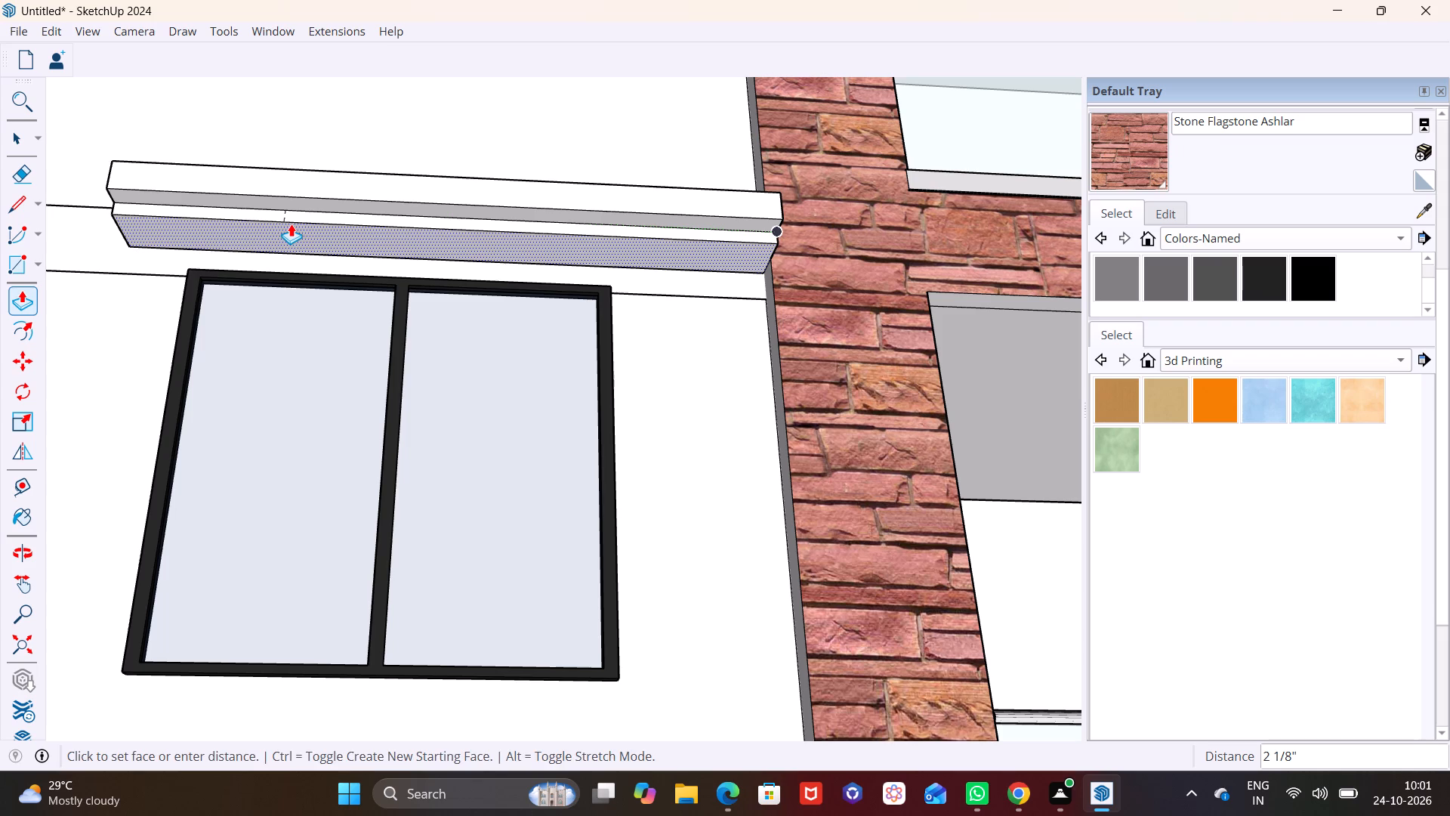
pyautogui.click(291, 224)
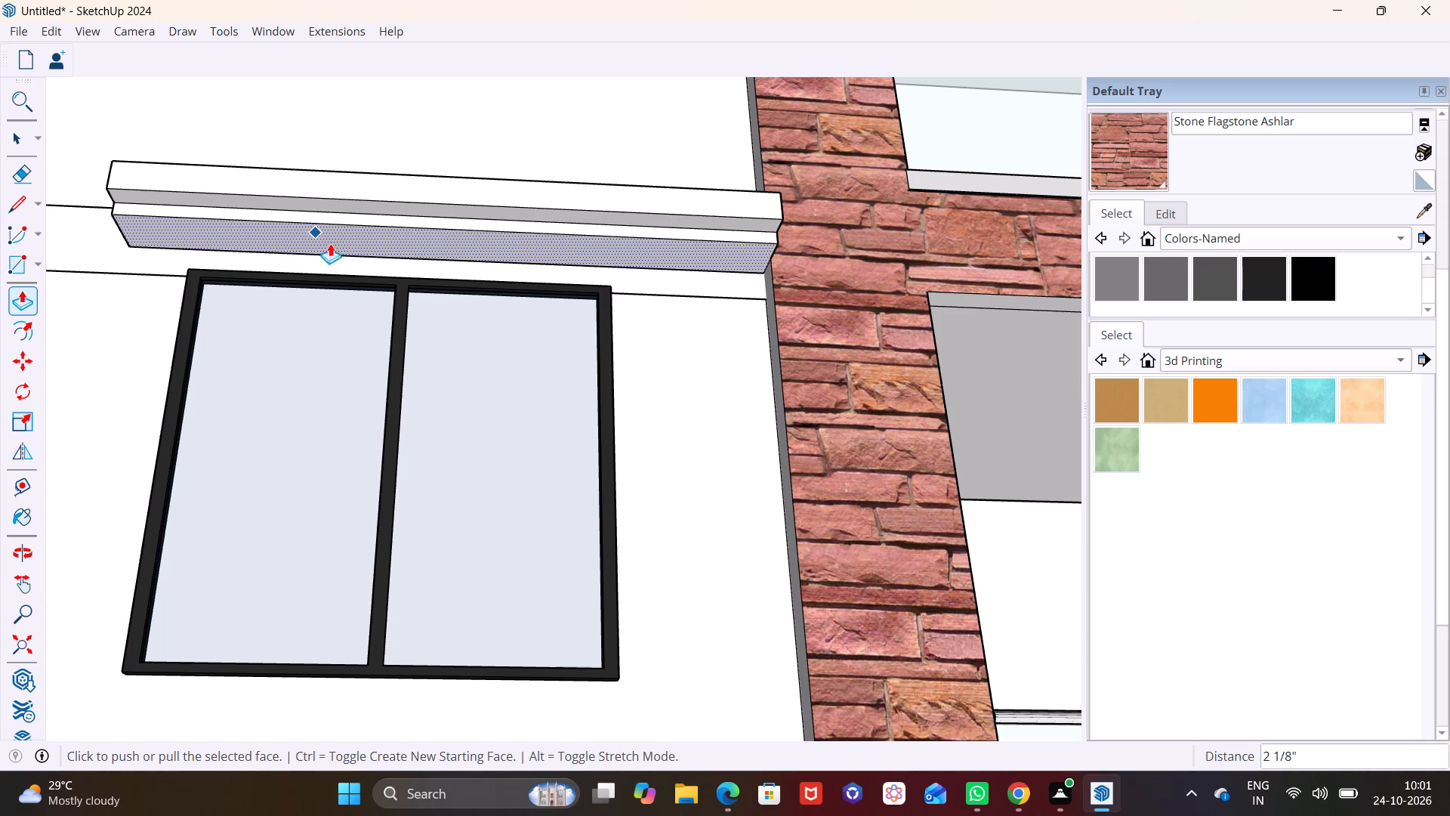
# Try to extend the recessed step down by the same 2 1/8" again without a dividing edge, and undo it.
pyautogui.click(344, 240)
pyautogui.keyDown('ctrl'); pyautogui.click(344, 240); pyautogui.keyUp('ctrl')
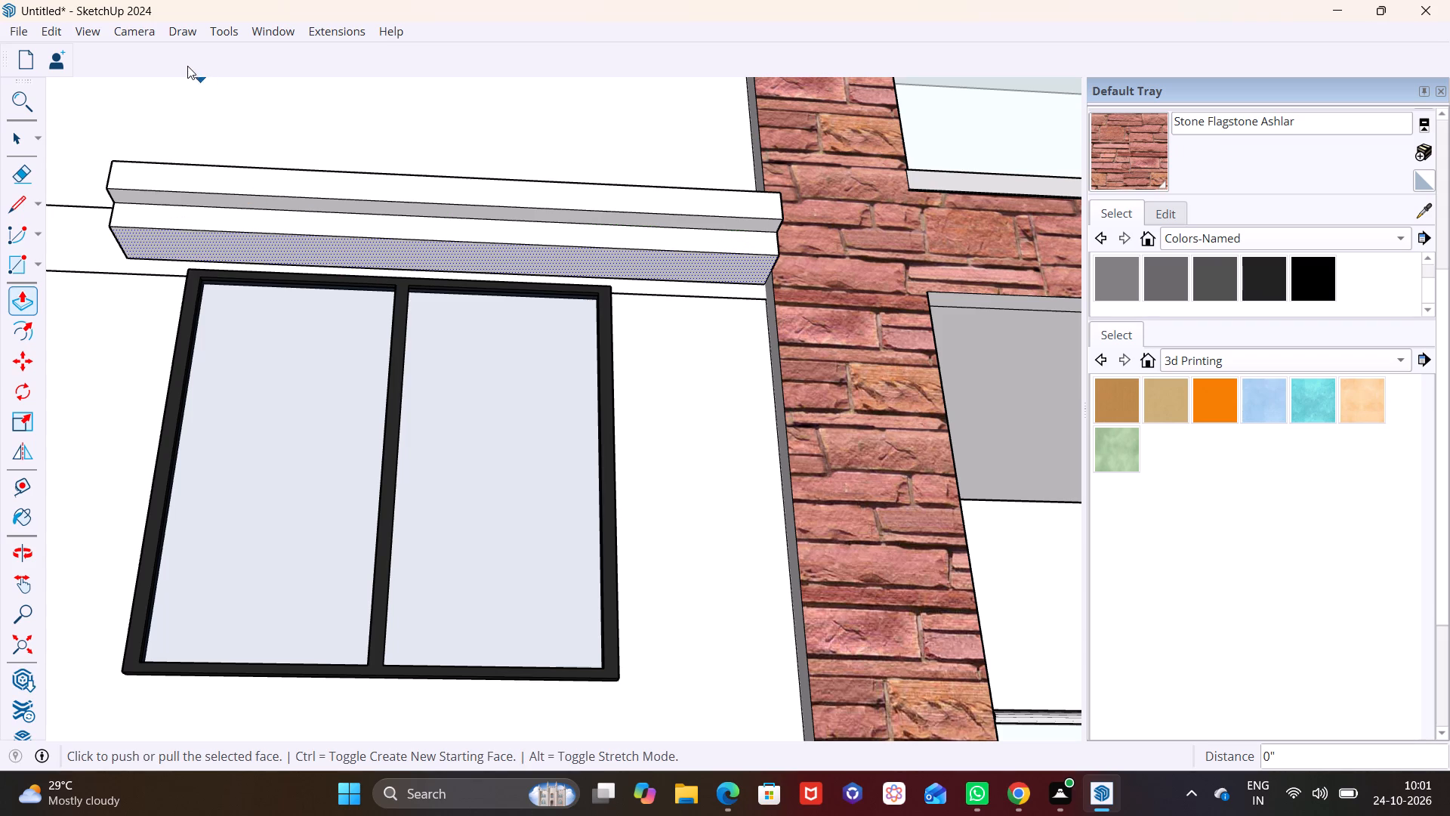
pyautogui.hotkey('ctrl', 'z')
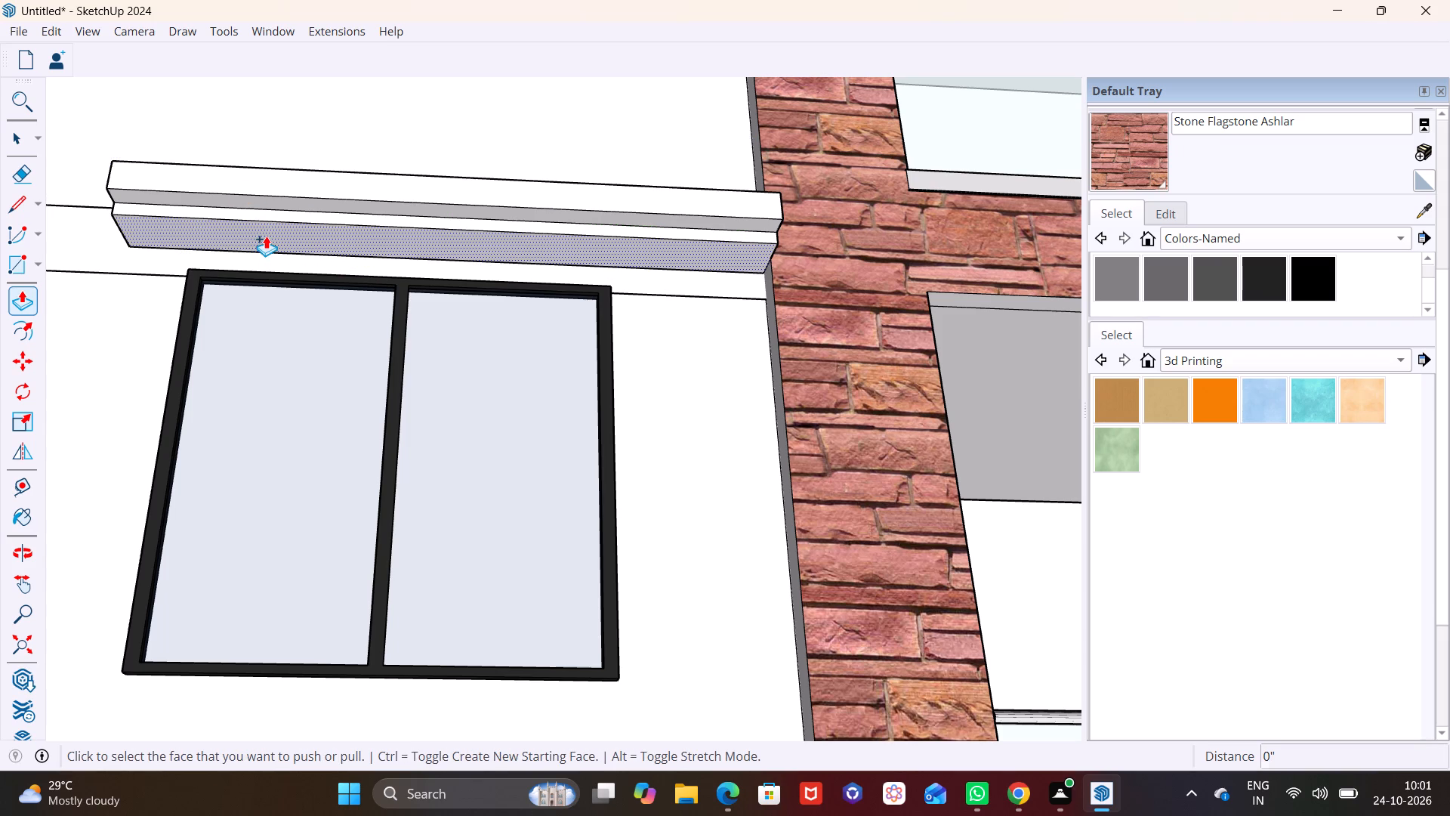
# Extend the recessed step's underside down by the same 2 1/8" as a separate strip with a dividing edge.
pyautogui.doubleClick(266, 236)
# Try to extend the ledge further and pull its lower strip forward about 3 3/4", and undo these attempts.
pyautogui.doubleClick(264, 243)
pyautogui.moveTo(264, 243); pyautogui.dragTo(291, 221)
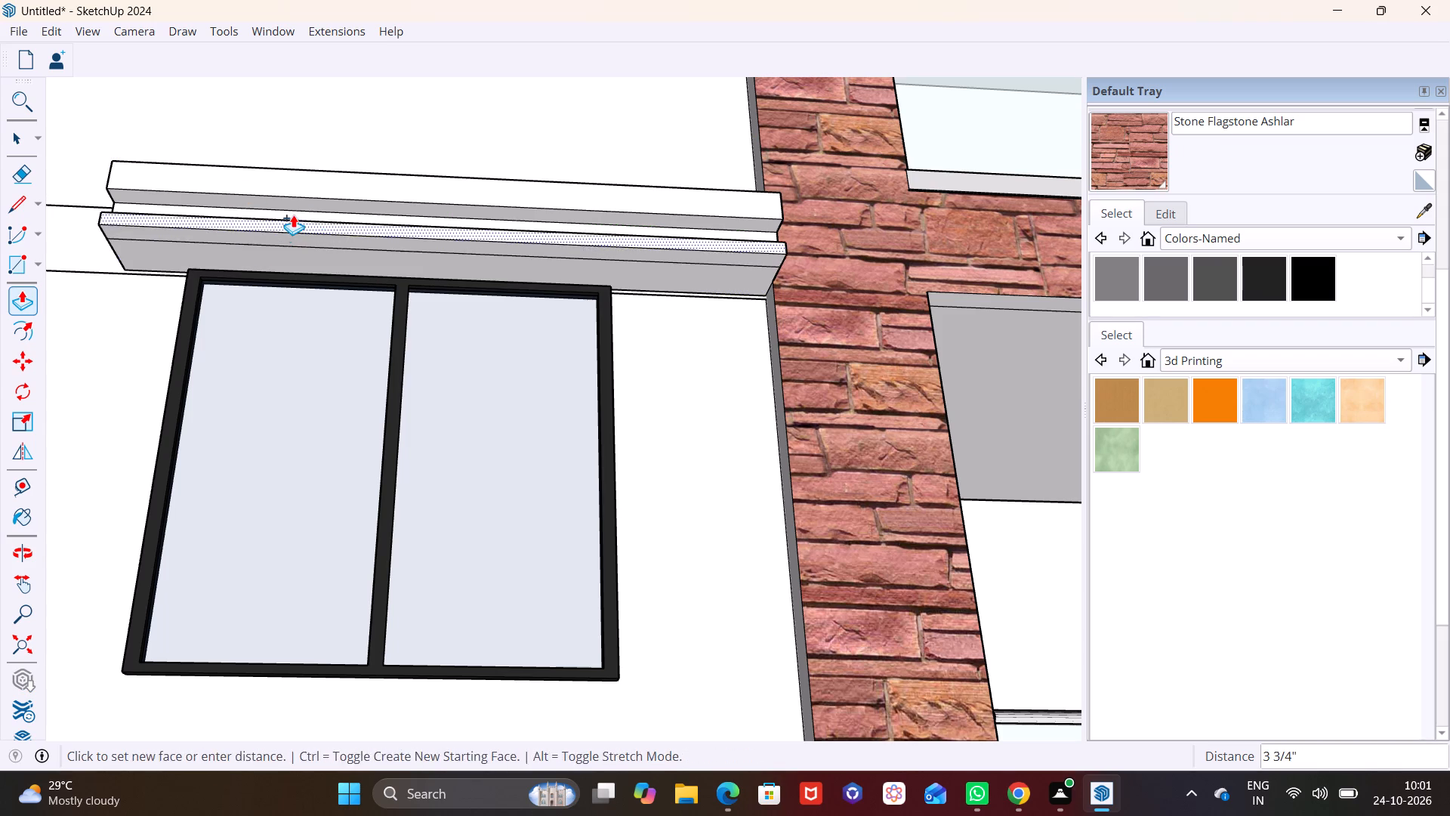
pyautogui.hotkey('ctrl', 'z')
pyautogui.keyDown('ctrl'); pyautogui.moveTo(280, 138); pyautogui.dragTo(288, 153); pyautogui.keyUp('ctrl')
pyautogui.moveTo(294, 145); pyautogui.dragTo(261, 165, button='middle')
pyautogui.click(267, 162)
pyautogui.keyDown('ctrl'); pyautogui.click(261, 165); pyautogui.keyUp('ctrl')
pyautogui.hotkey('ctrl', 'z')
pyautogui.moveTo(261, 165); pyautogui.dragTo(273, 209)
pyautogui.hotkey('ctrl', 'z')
# Pull the front face of the ledge's lowest strip forward about 3 5/8", leaving a groove above it, and clear the selection.
pyautogui.click(307, 199)
pyautogui.moveTo(307, 199); pyautogui.dragTo(208, 265, button='middle')
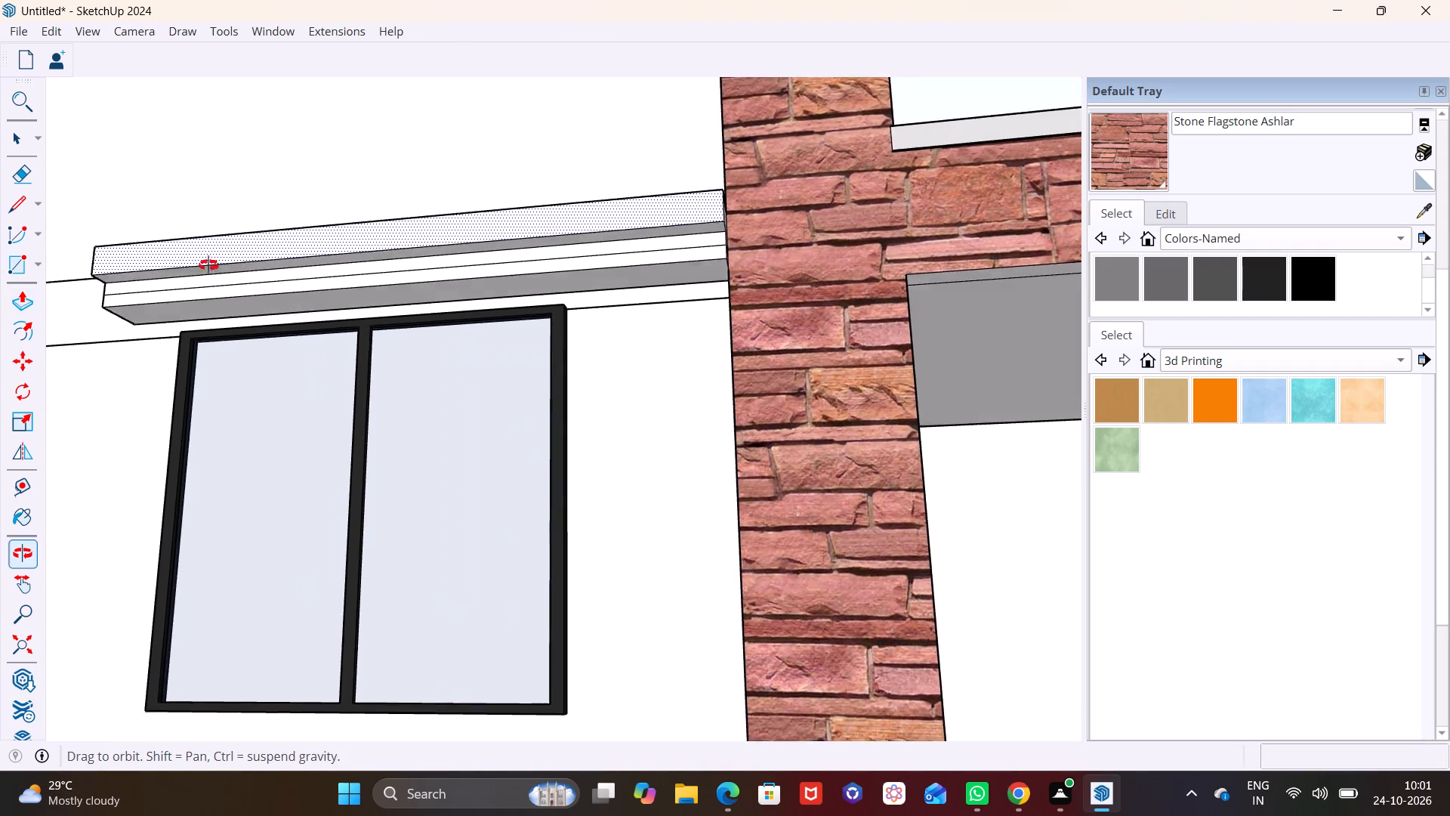
pyautogui.moveTo(208, 265); pyautogui.dragTo(207, 268, button='middle')
pyautogui.keyDown('shift'); pyautogui.moveTo(316, 255); pyautogui.dragTo(374, 157, button='middle'); pyautogui.keyUp('shift')
pyautogui.moveTo(406, 191); pyautogui.dragTo(288, 308, button='middle')
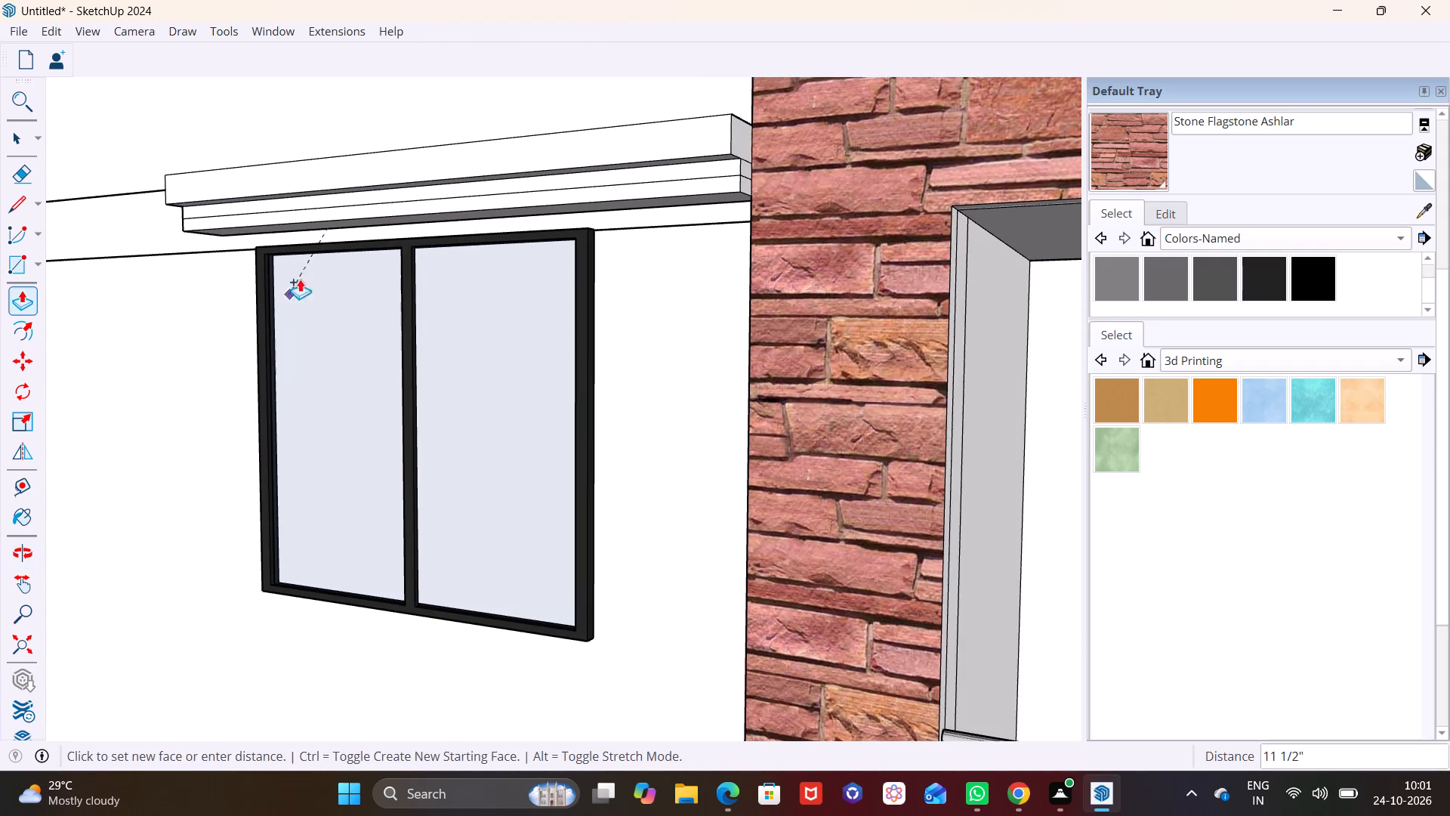
pyautogui.press('space')
pyautogui.click(375, 207)
pyautogui.click(18, 290)
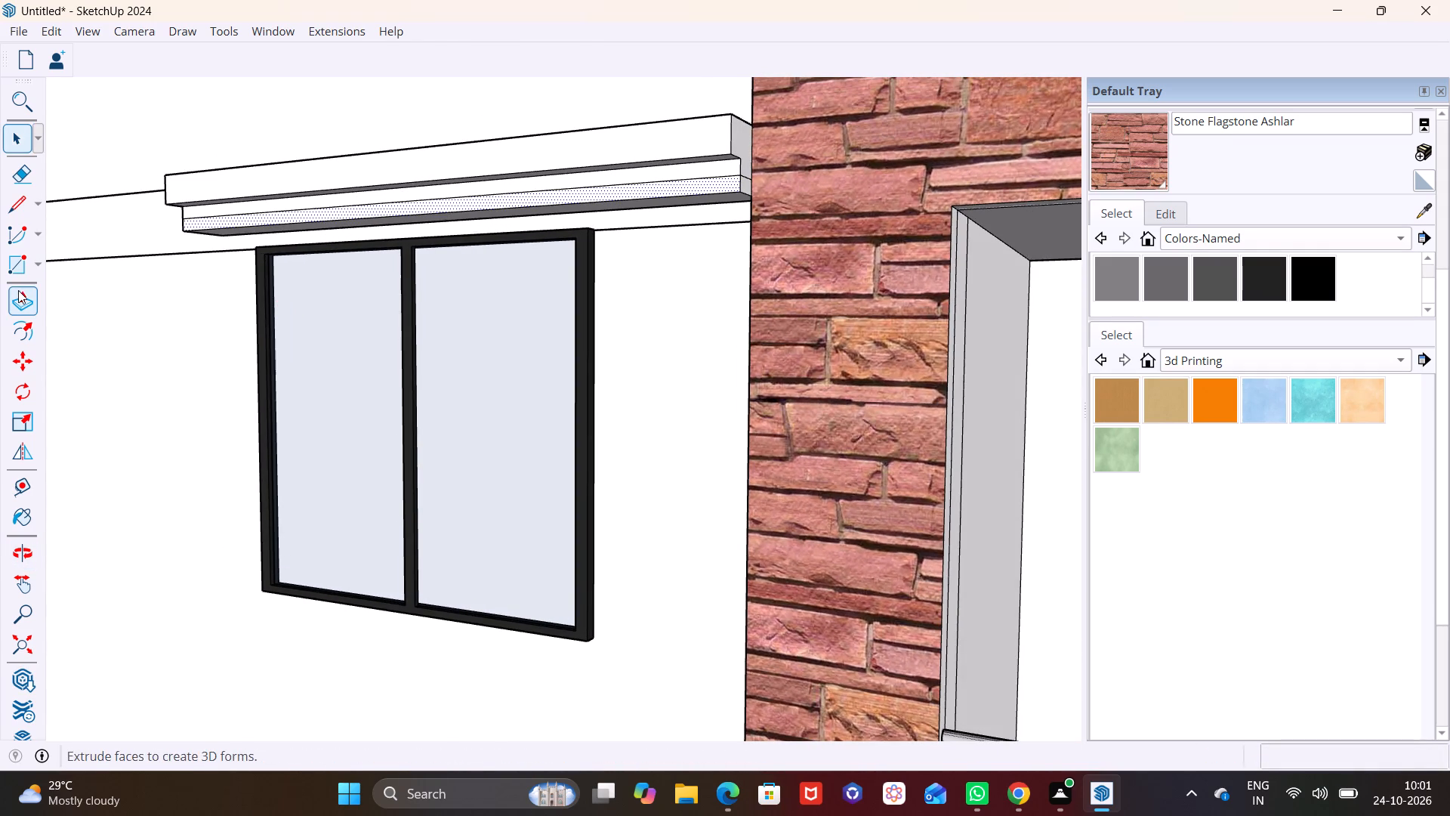
pyautogui.click(242, 217)
pyautogui.click(196, 204)
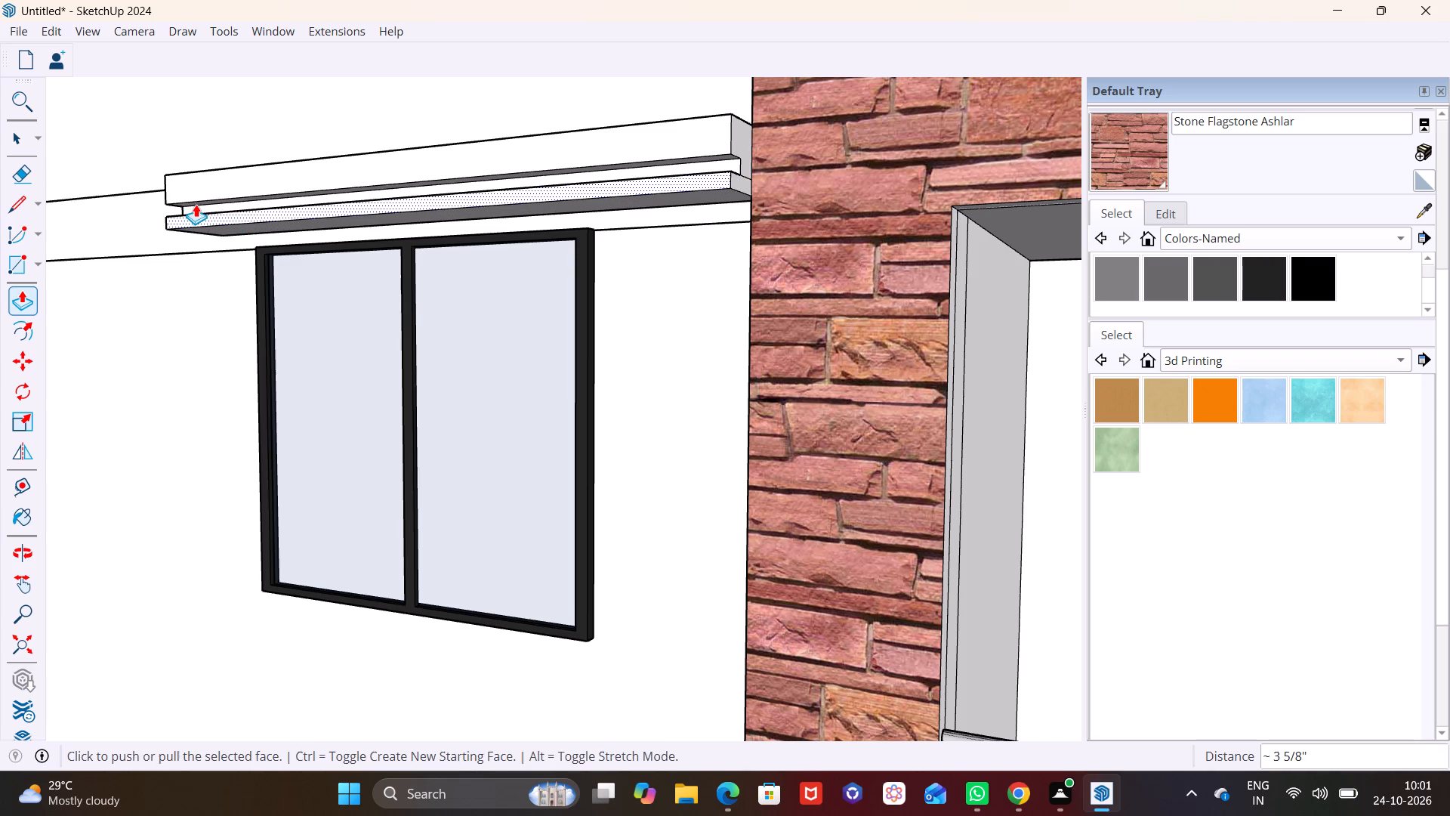
pyautogui.press('space')
pyautogui.moveTo(696, 343); pyautogui.dragTo(705, 336)
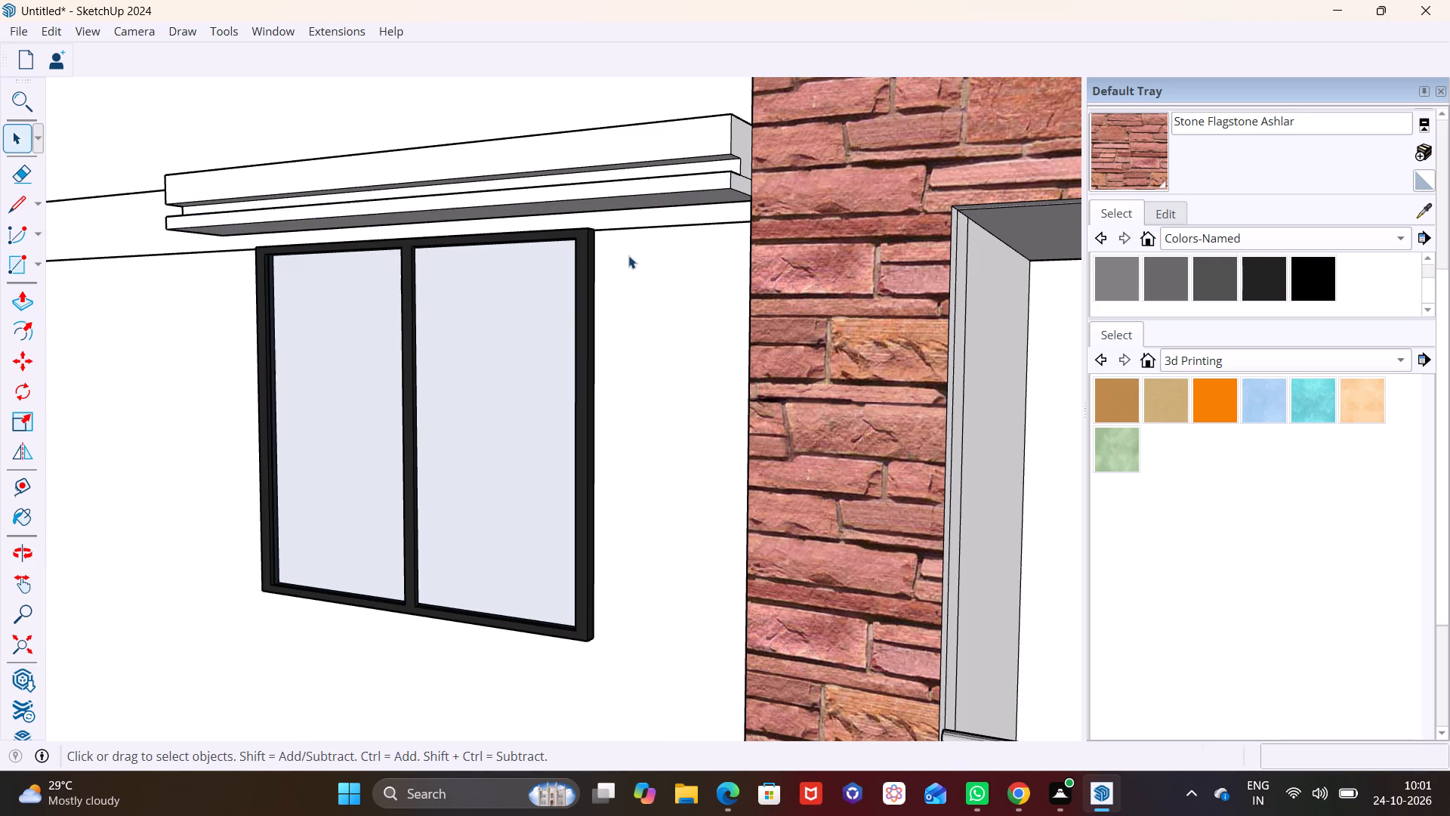
# Extend the underside of the ledge's lowest strip down by about 1 1/4" with Push/Pull.
pyautogui.scroll(-3, 622, 250)
pyautogui.moveTo(463, 214); pyautogui.dragTo(534, 258, button='middle')
pyautogui.scroll(4, 533, 236)
pyautogui.moveTo(532, 225); pyautogui.dragTo(583, 131, button='middle')
pyautogui.scroll(-2, 585, 133)
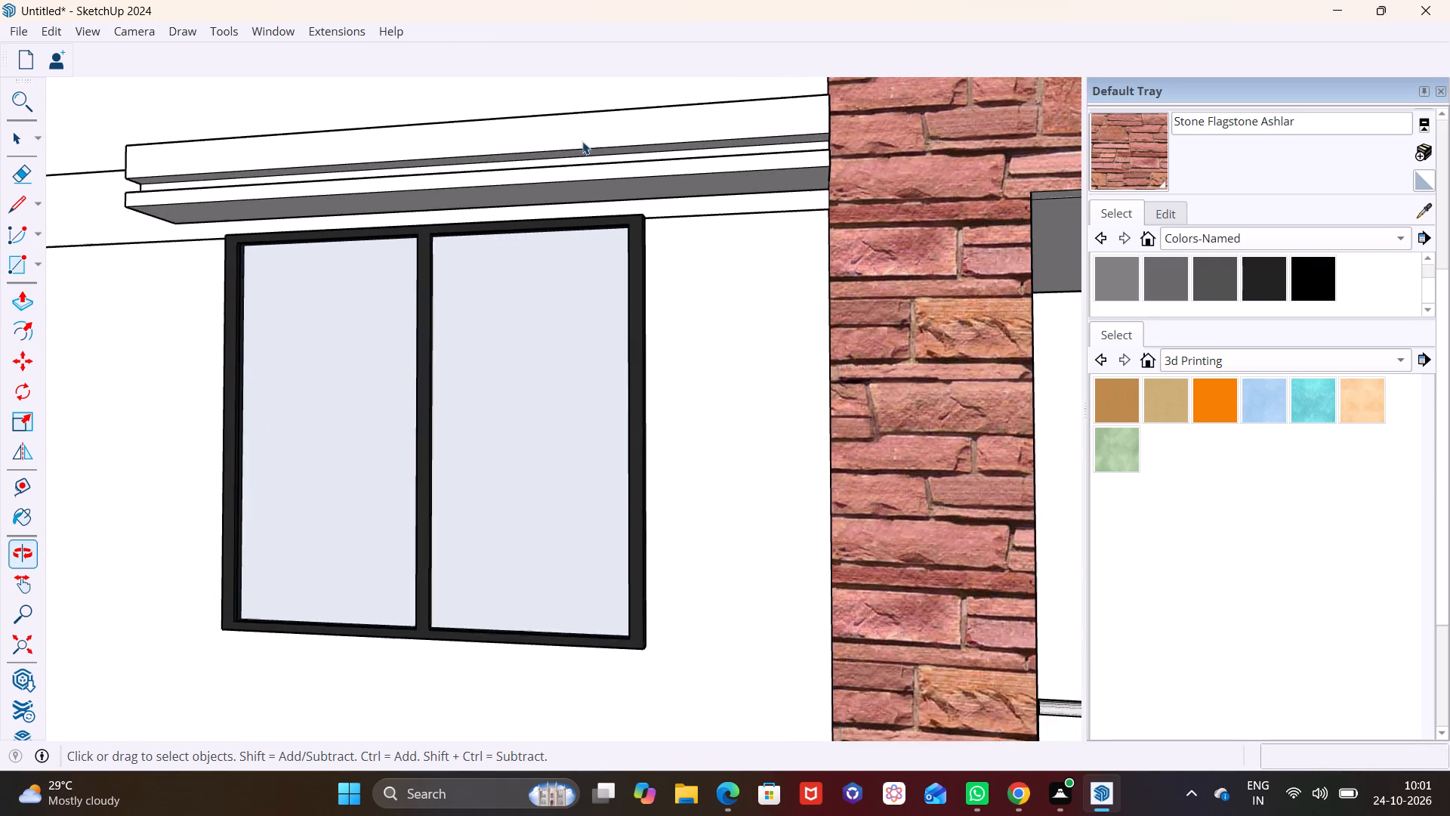
pyautogui.click(550, 188)
pyautogui.click(20, 290)
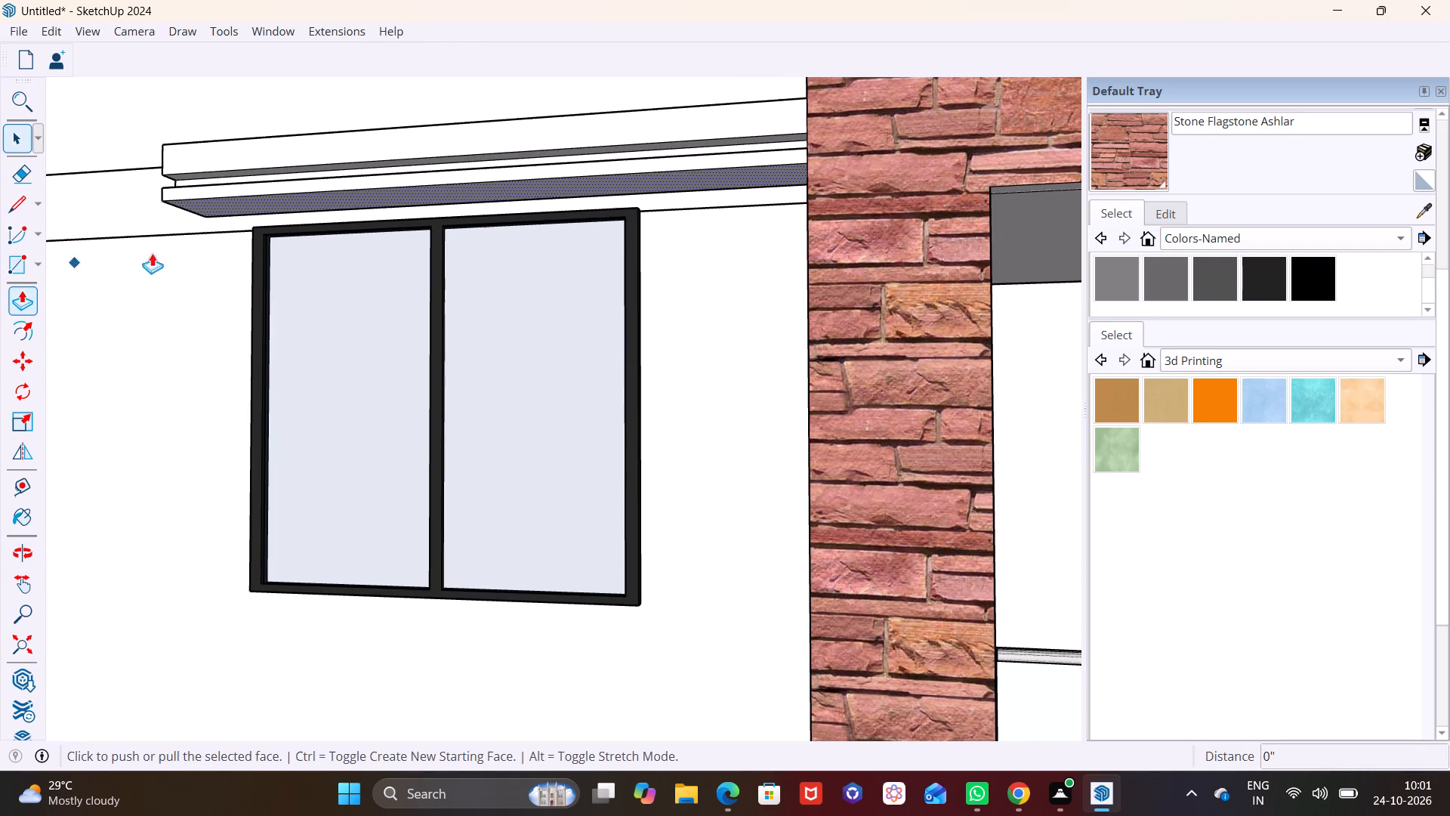
pyautogui.click(262, 203)
pyautogui.click(263, 212)
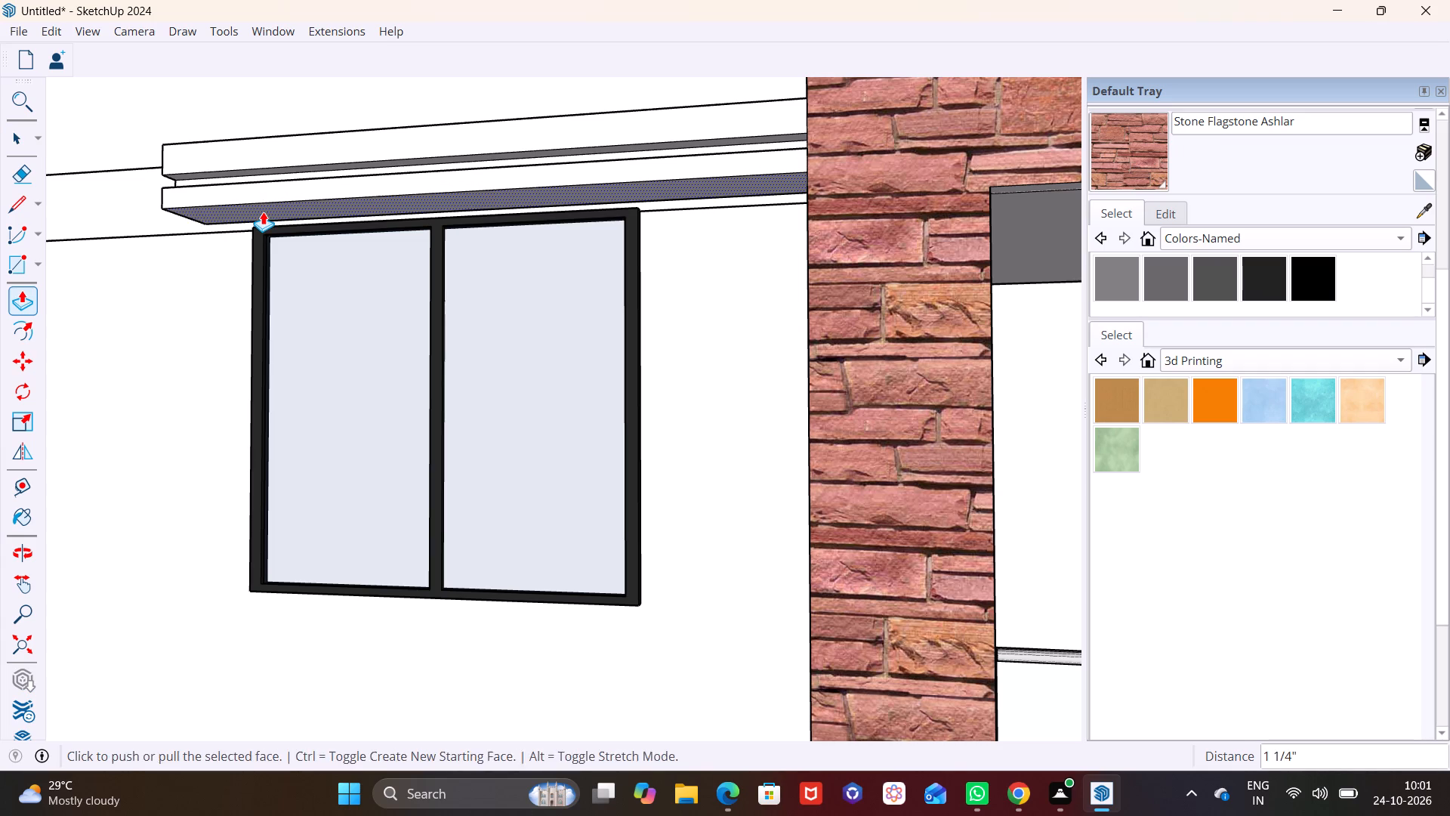
pyautogui.press('space')
pyautogui.moveTo(727, 427); pyautogui.dragTo(727, 420)
# Paint the recessed groove of the ledge with dark brown Color C08 from the Colors collection.
pyautogui.scroll(-8, 669, 372)
pyautogui.moveTo(628, 417); pyautogui.dragTo(648, 430, button='middle')
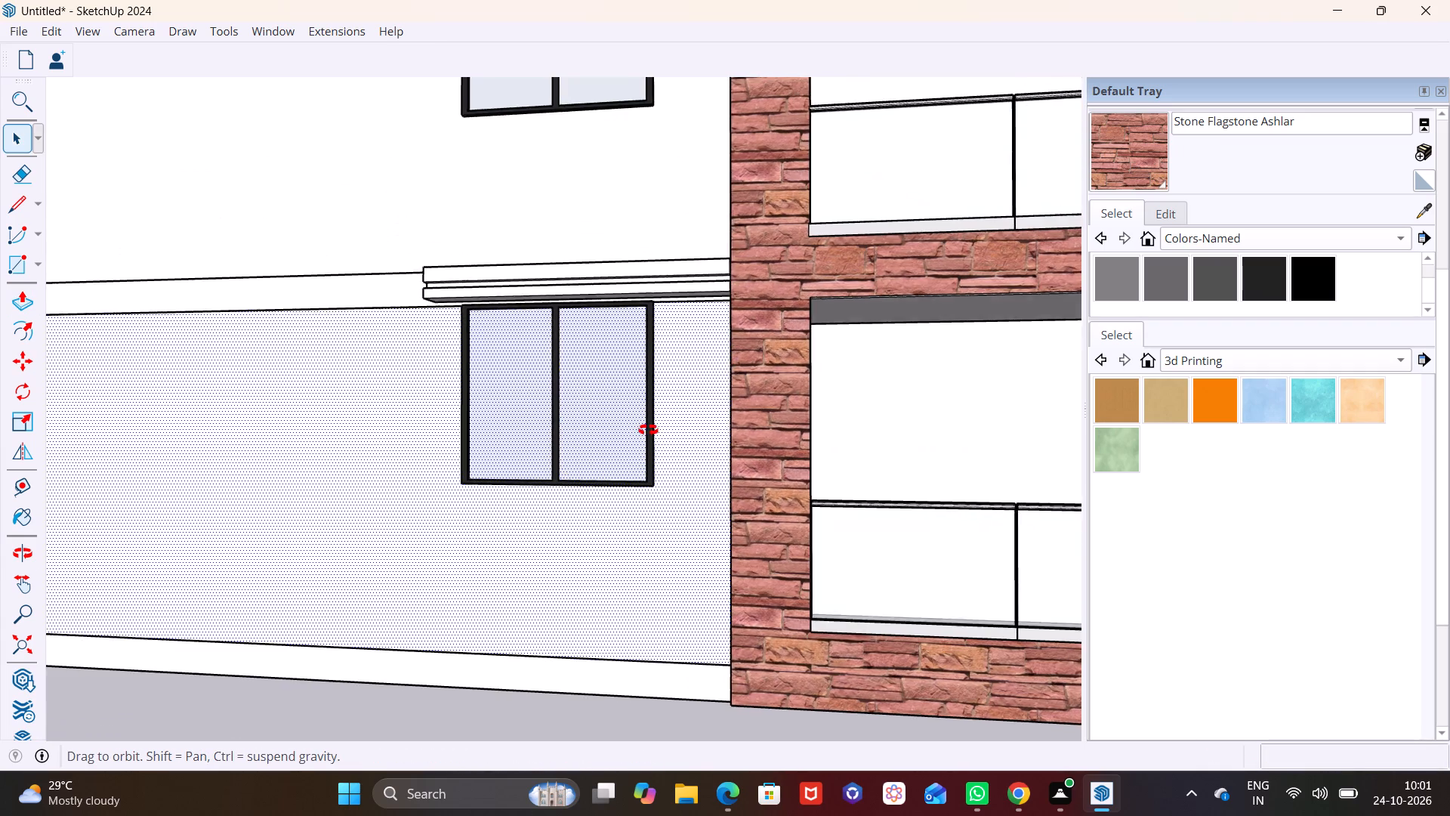
pyautogui.moveTo(648, 430); pyautogui.dragTo(835, 484, button='middle')
pyautogui.keyDown('shift'); pyautogui.moveTo(726, 438); pyautogui.dragTo(578, 531, button='middle'); pyautogui.keyUp('shift')
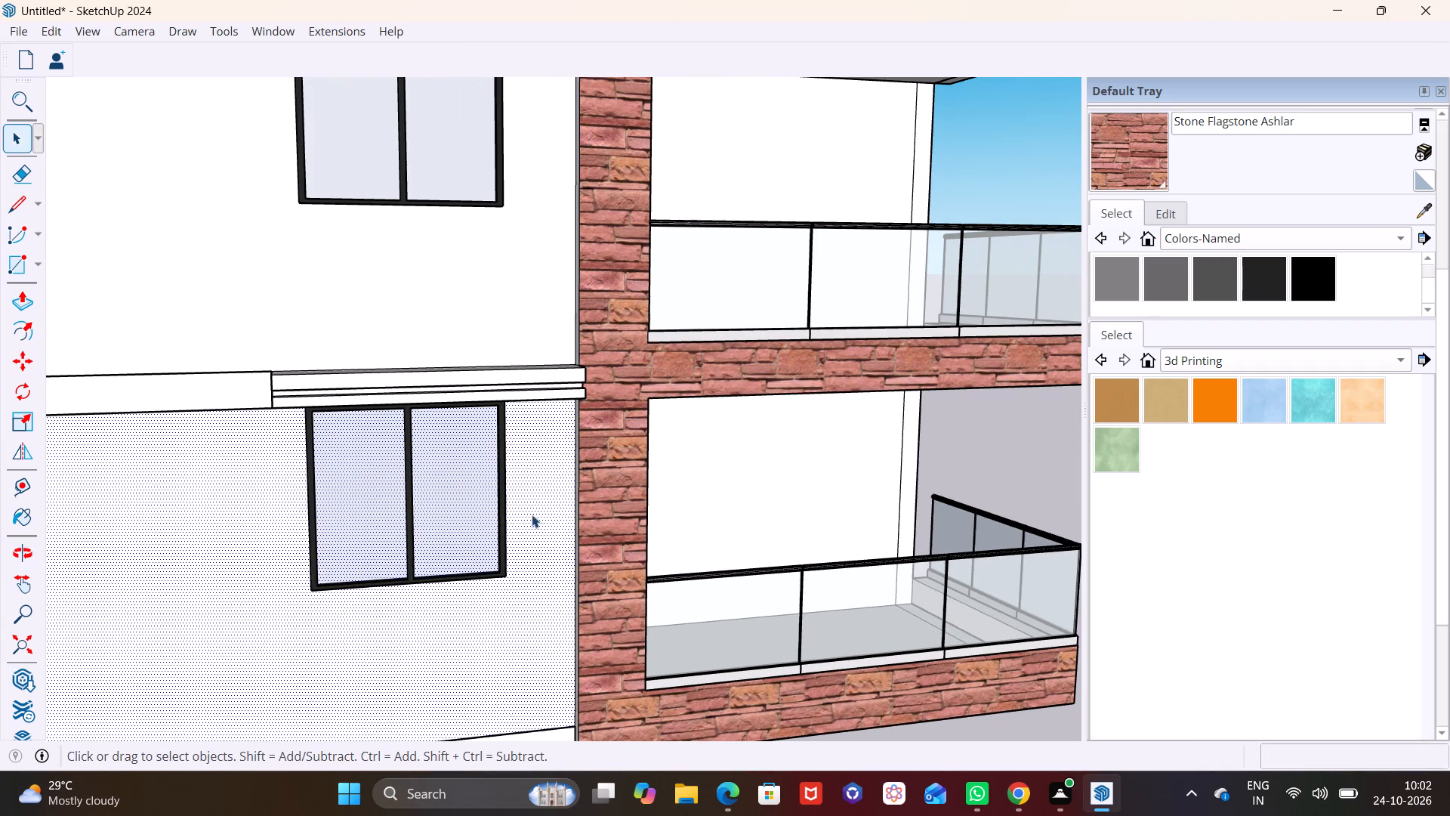
pyautogui.scroll(1, 412, 421)
pyautogui.moveTo(388, 370); pyautogui.dragTo(352, 392, button='middle')
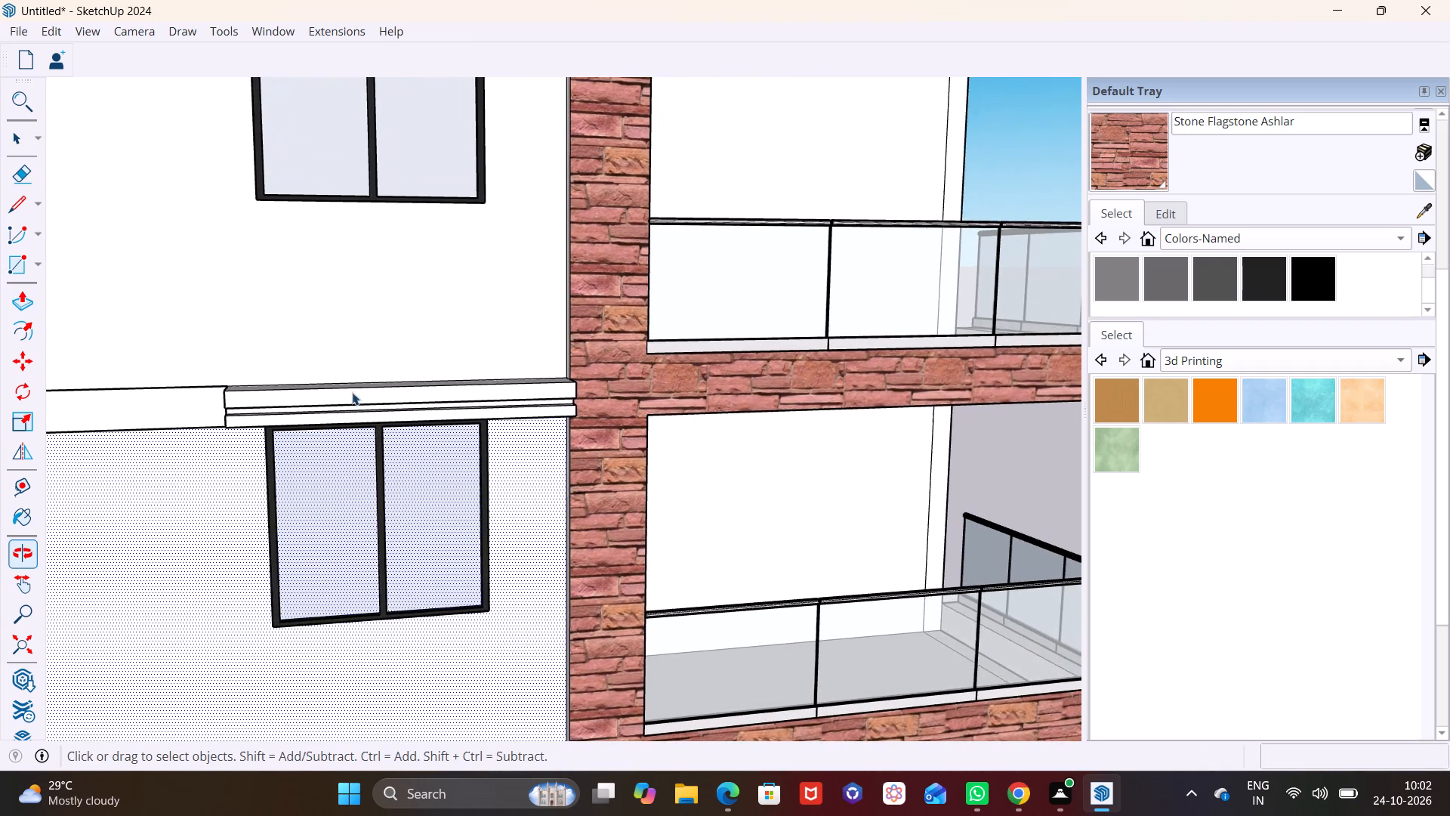
pyautogui.scroll(2, 388, 384)
pyautogui.scroll(2, 454, 409)
pyautogui.scroll(-2, 482, 413)
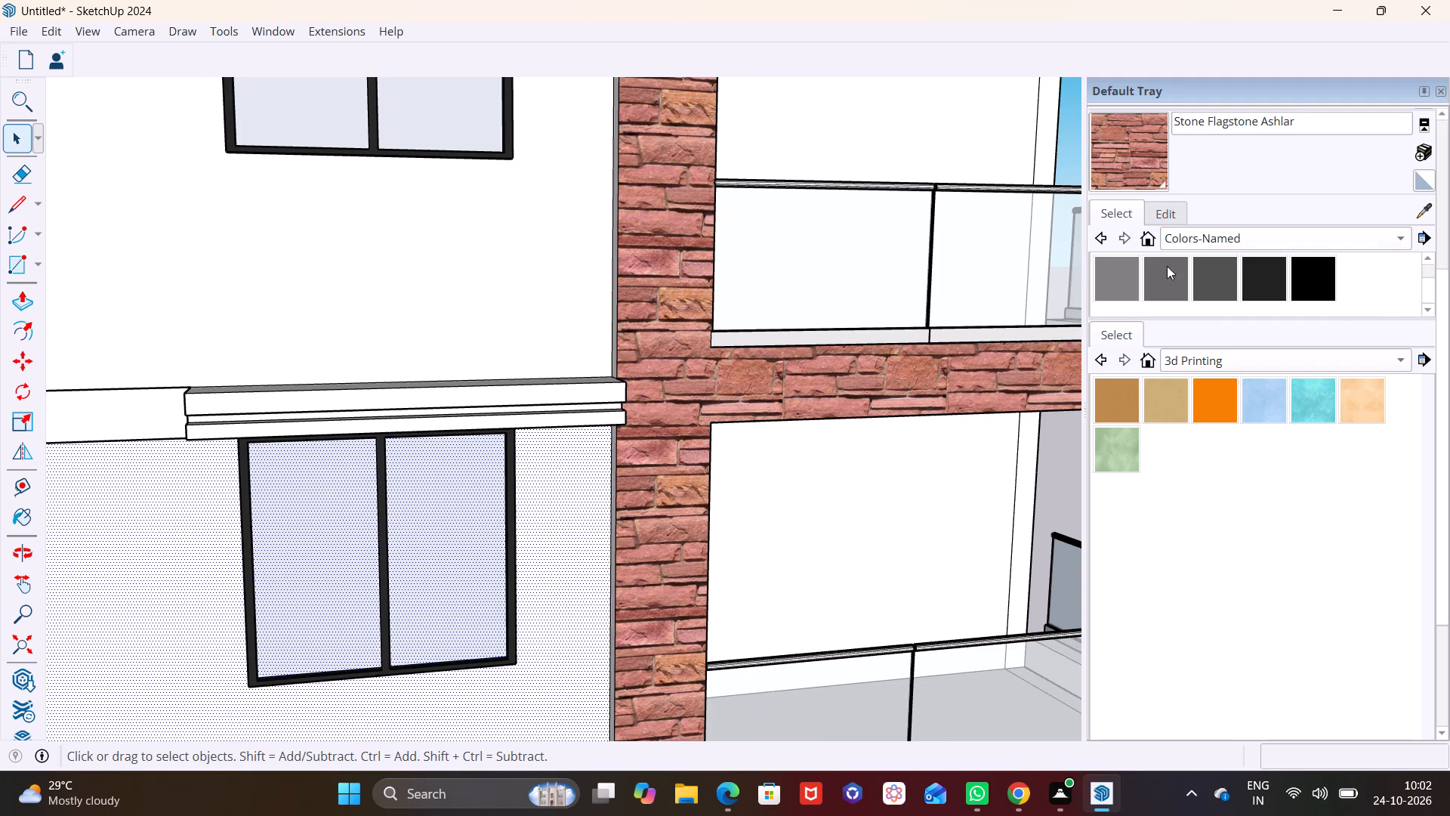
pyautogui.click(1220, 244)
pyautogui.click(1215, 221)
pyautogui.scroll(2, 1198, 304)
pyautogui.scroll(-3, 1199, 304)
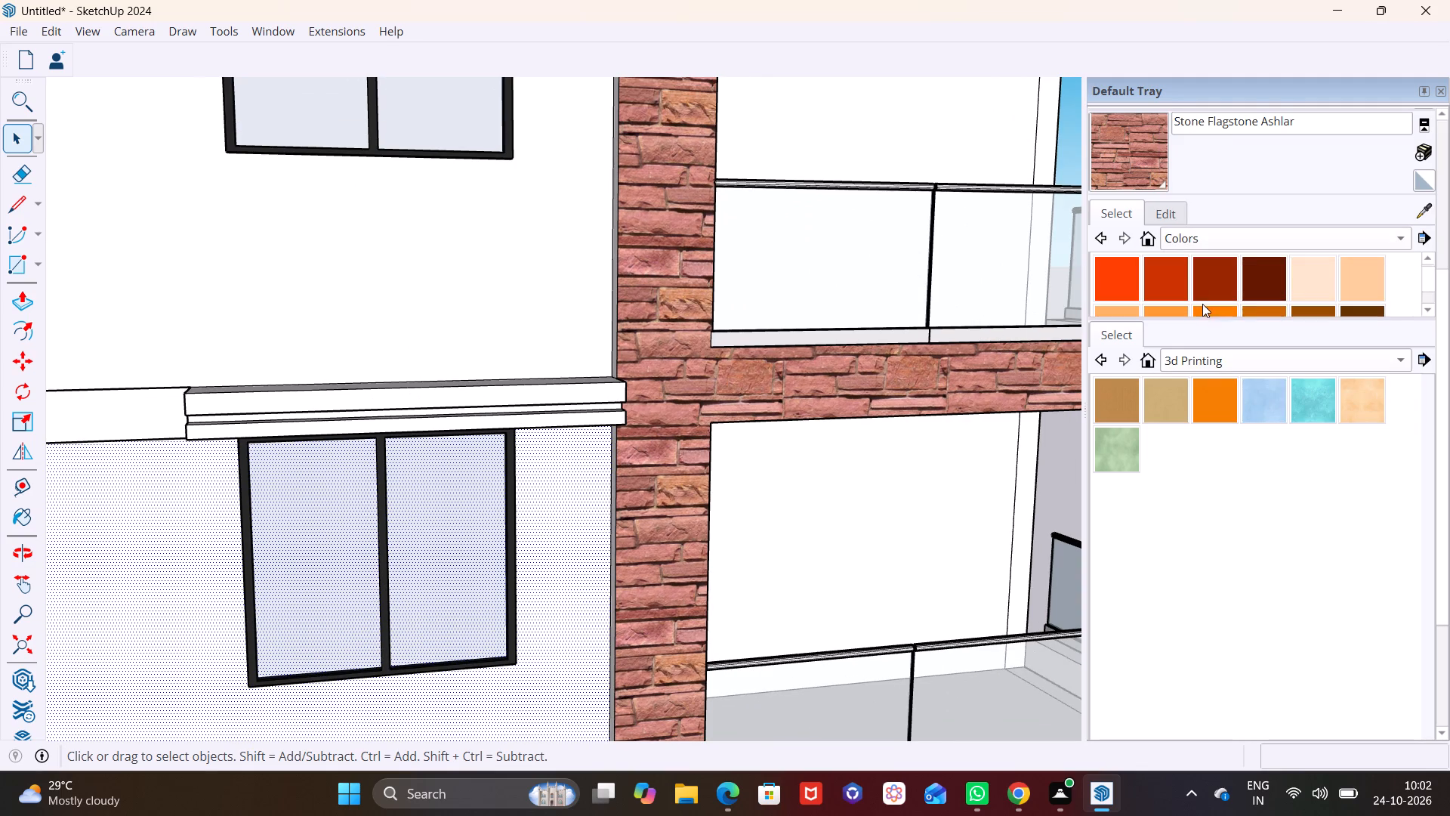
pyautogui.click(1371, 308)
pyautogui.scroll(5, 276, 397)
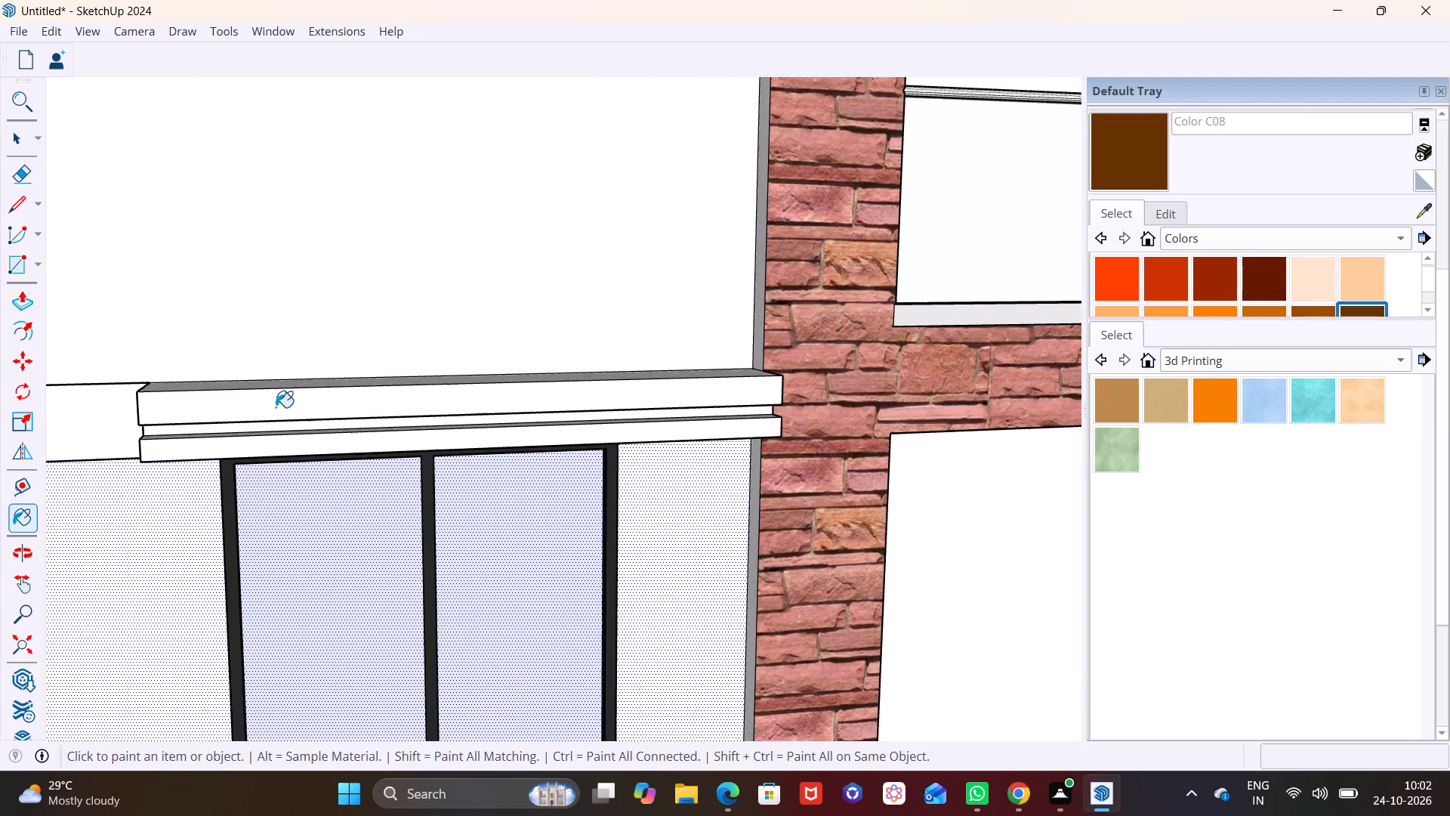
pyautogui.scroll(4, 276, 407)
pyautogui.click(261, 431)
pyautogui.scroll(-12, 261, 431)
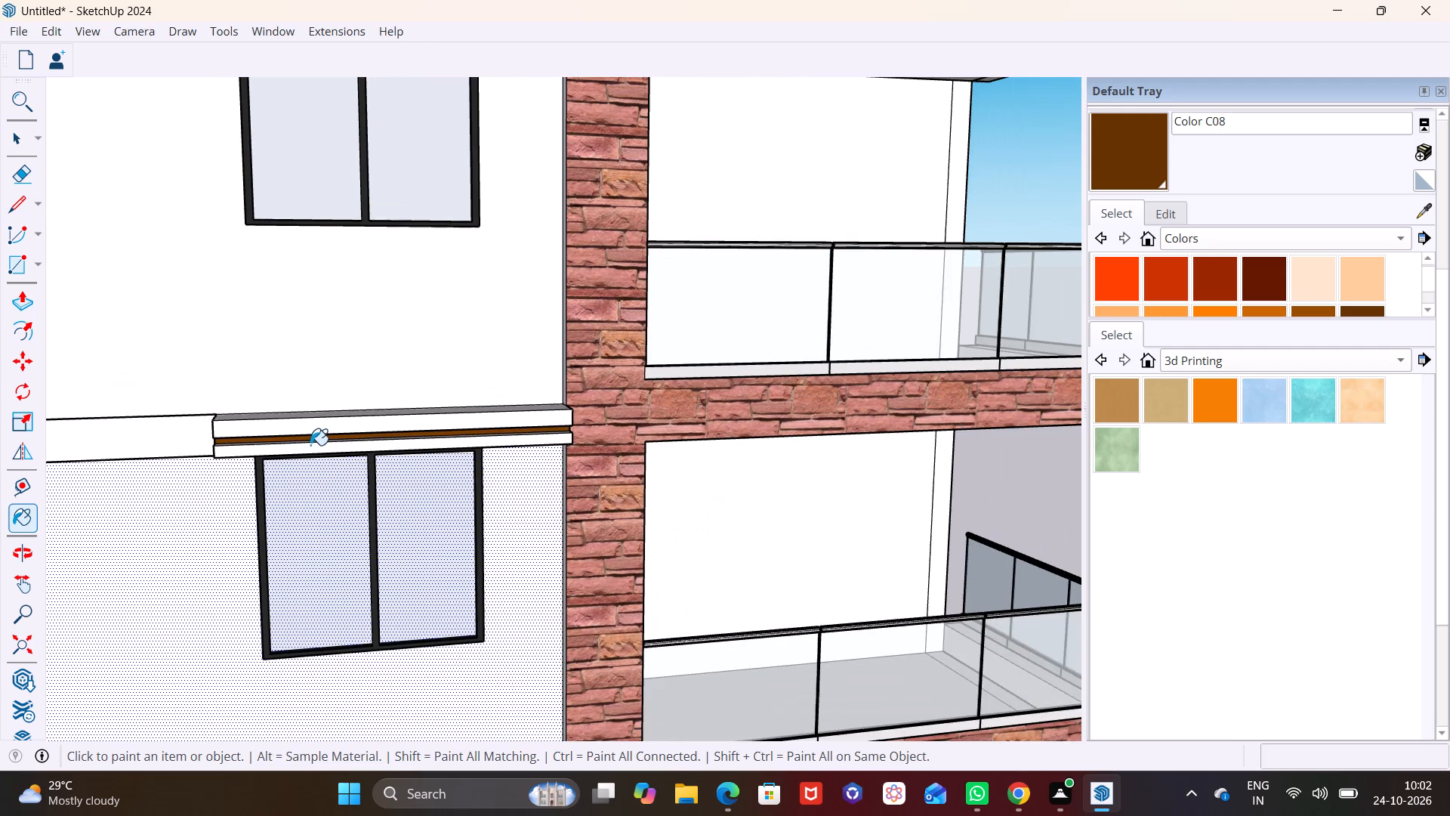
pyautogui.moveTo(313, 445); pyautogui.dragTo(305, 391, button='middle')
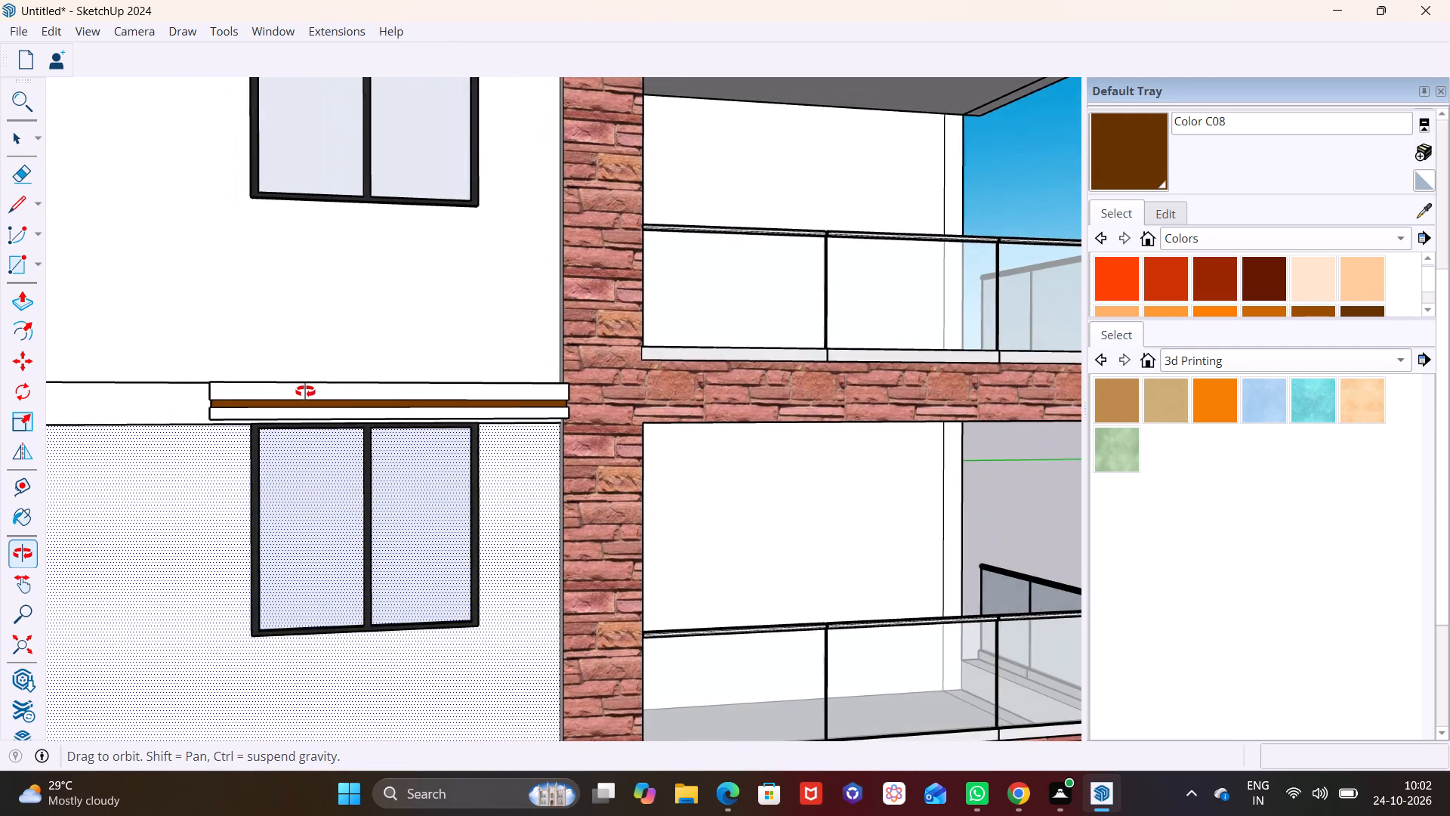
pyautogui.moveTo(305, 391); pyautogui.dragTo(285, 404, button='middle')
pyautogui.press('space')
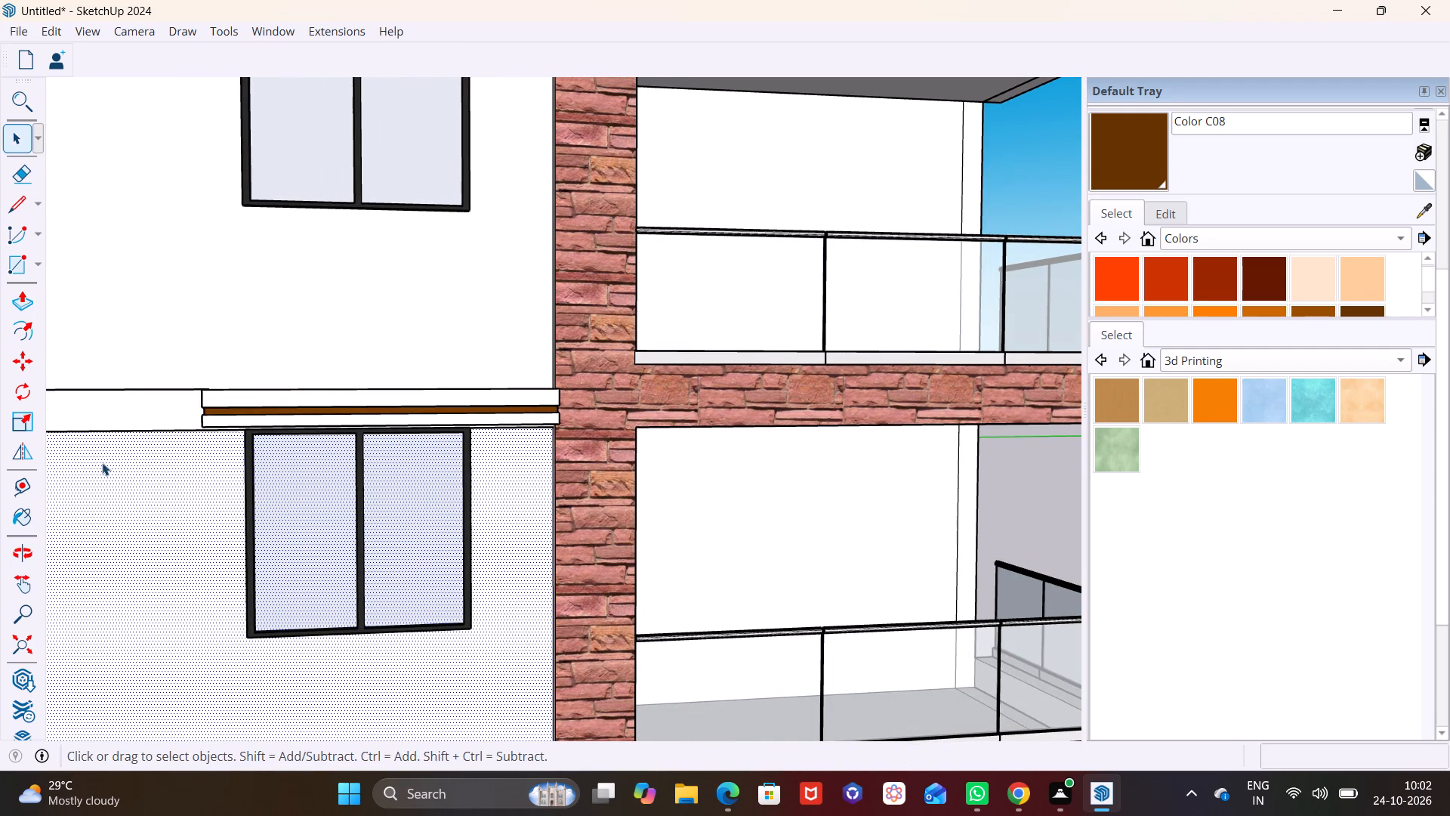
# Move the windows of all four floors together about 1' 3" toward the stone column, and clear the selection.
pyautogui.moveTo(98, 468); pyautogui.dragTo(89, 475)
pyautogui.scroll(-7, 1, 396)
pyautogui.scroll(-6, 116, 270)
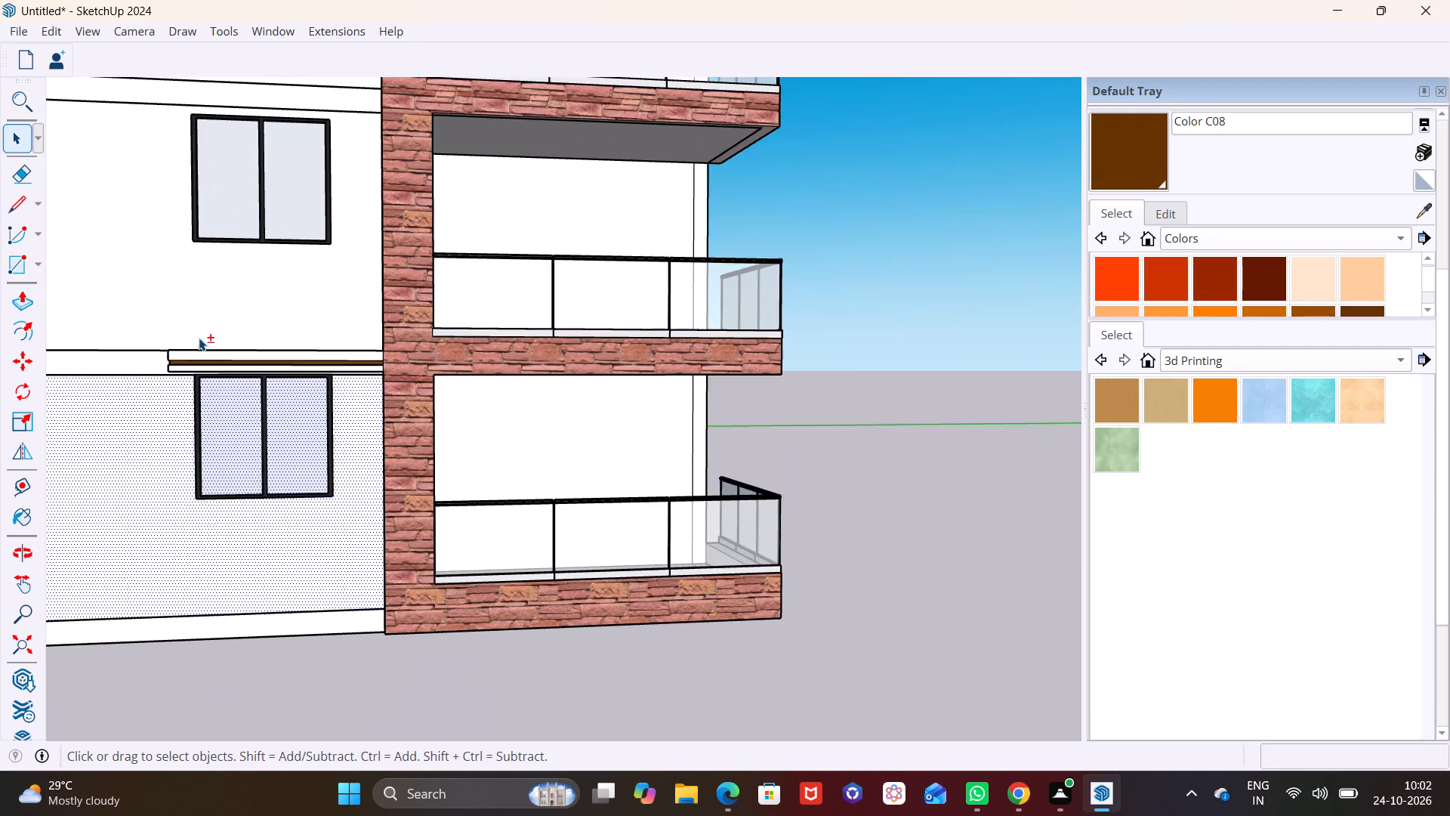
pyautogui.keyDown('shift'); pyautogui.moveTo(199, 339); pyautogui.dragTo(247, 496, button='middle'); pyautogui.keyUp('shift')
pyautogui.click(380, 575)
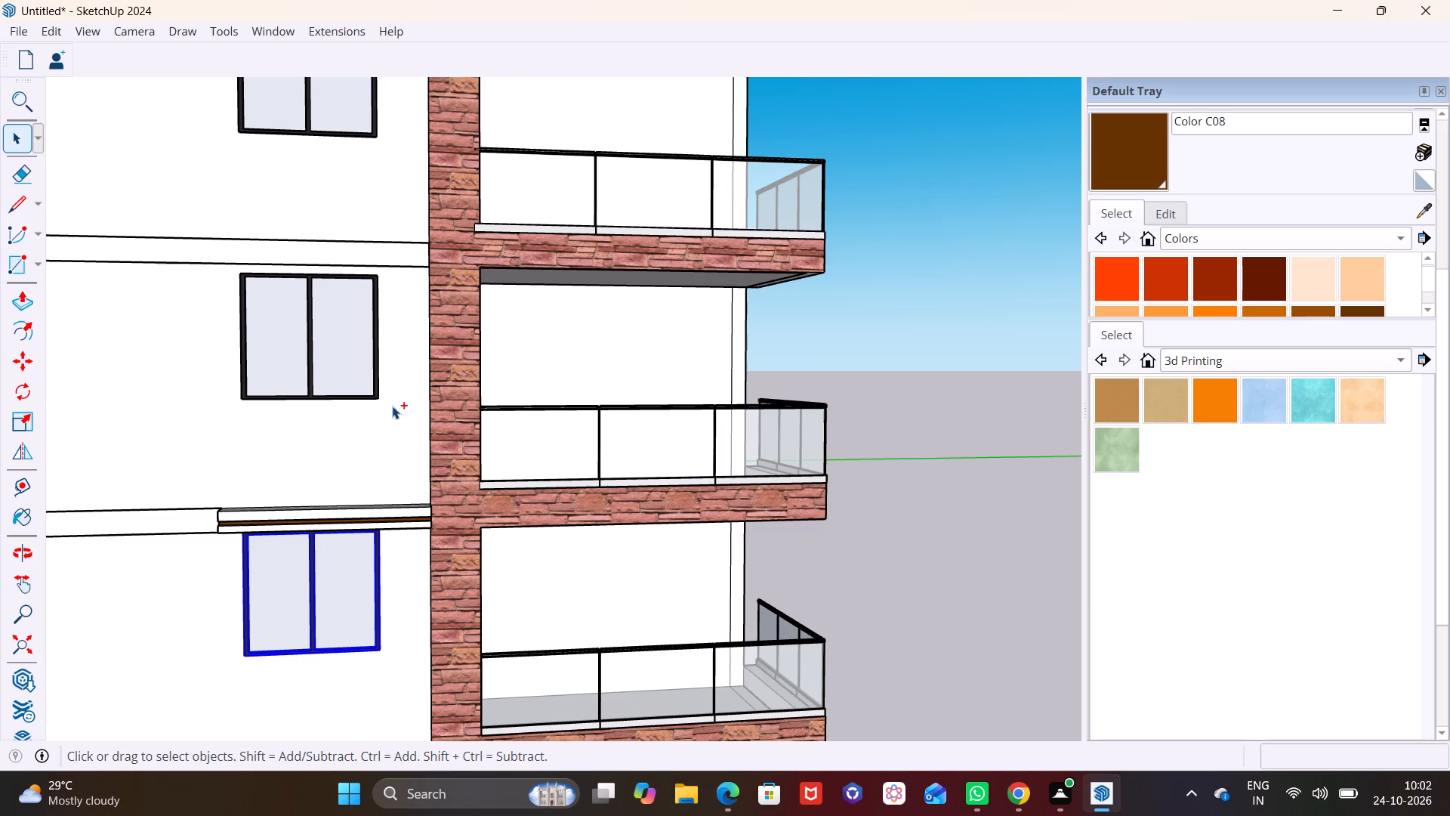
pyautogui.keyDown('ctrl'); pyautogui.click(380, 391); pyautogui.keyUp('ctrl')
pyautogui.keyDown('ctrl'); pyautogui.click(374, 128); pyautogui.keyUp('ctrl')
pyautogui.scroll(-2, 374, 135)
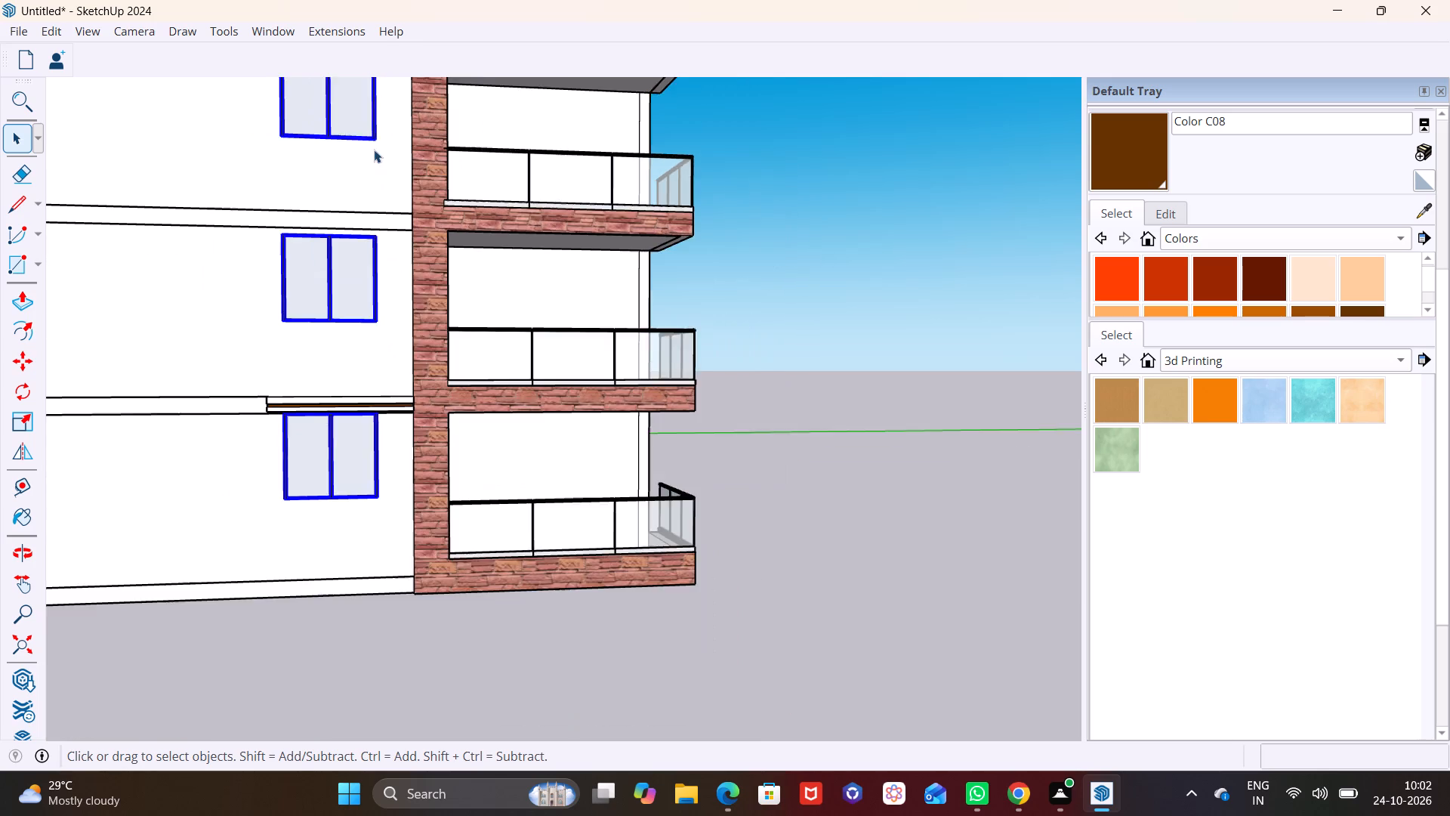
pyautogui.scroll(-4, 374, 150)
pyautogui.keyDown('shift'); pyautogui.moveTo(367, 177); pyautogui.dragTo(400, 369, button='middle'); pyautogui.keyUp('shift')
pyautogui.click(403, 183)
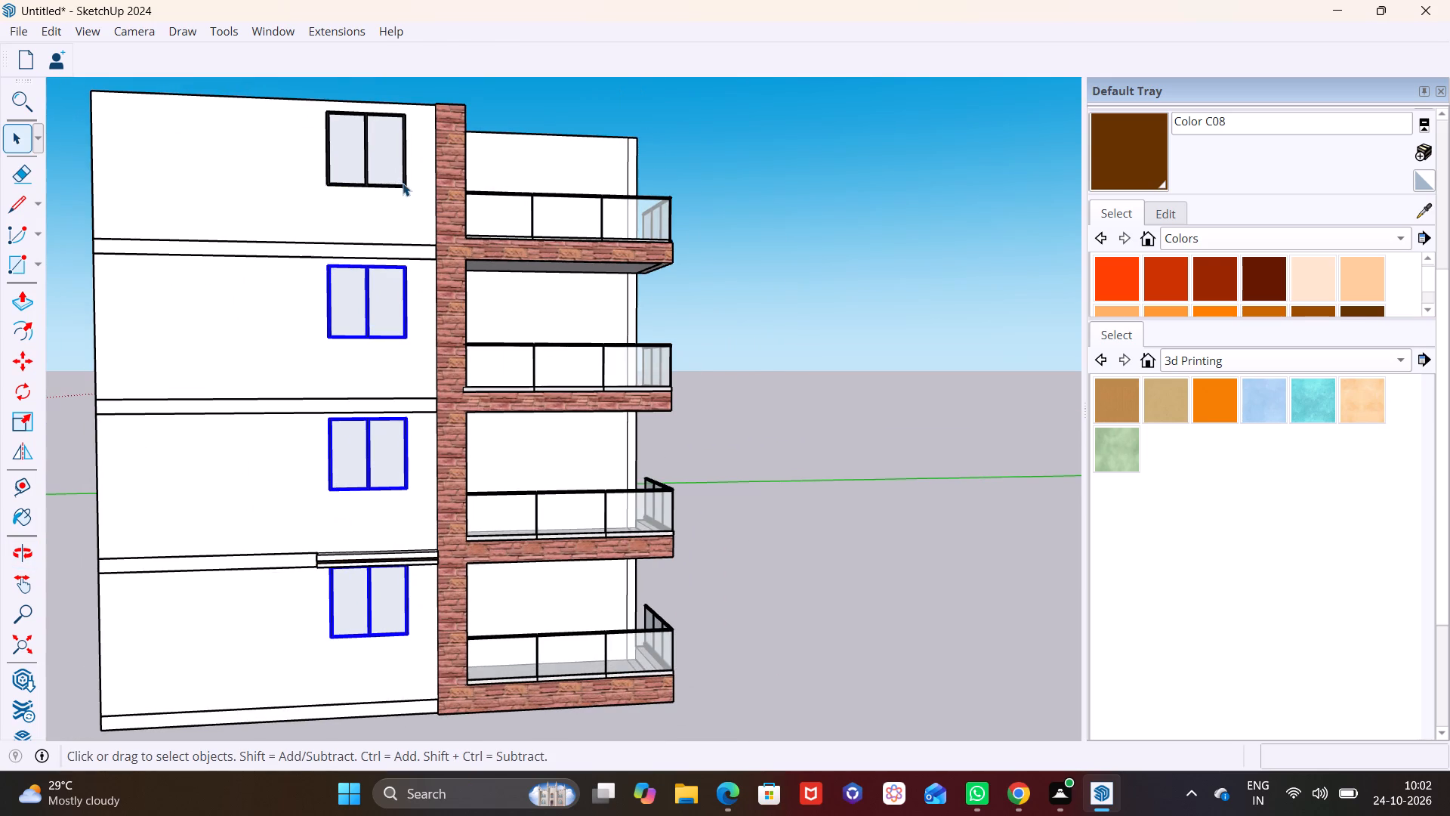
pyautogui.keyDown('ctrl'); pyautogui.click(333, 338); pyautogui.keyUp('ctrl')
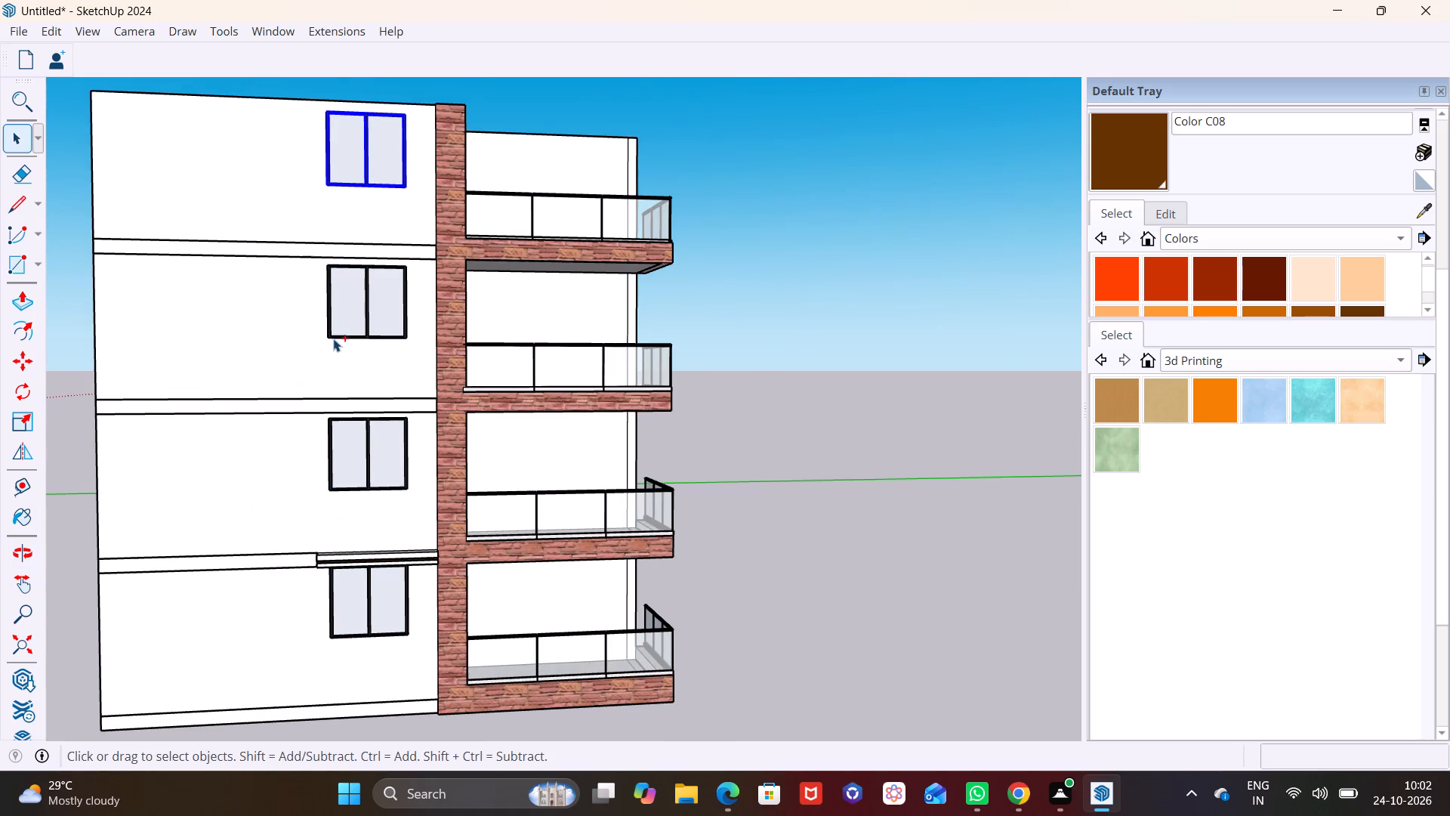
pyautogui.keyDown('ctrl'); pyautogui.click(337, 421); pyautogui.keyUp('ctrl')
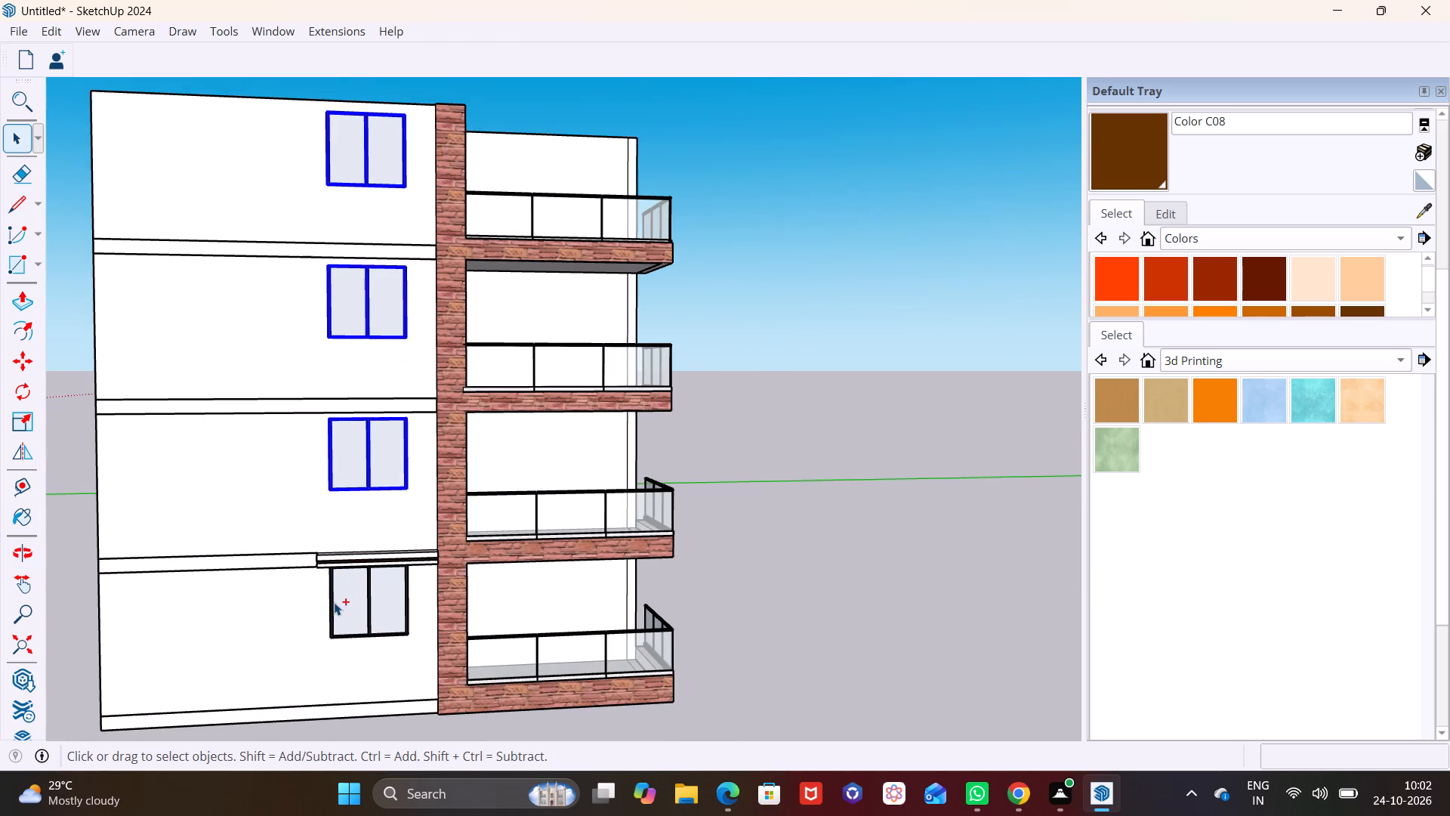
pyautogui.keyDown('ctrl'); pyautogui.click(332, 604); pyautogui.keyUp('ctrl')
pyautogui.moveTo(378, 587); pyautogui.dragTo(338, 591, button='middle')
pyautogui.press('m')
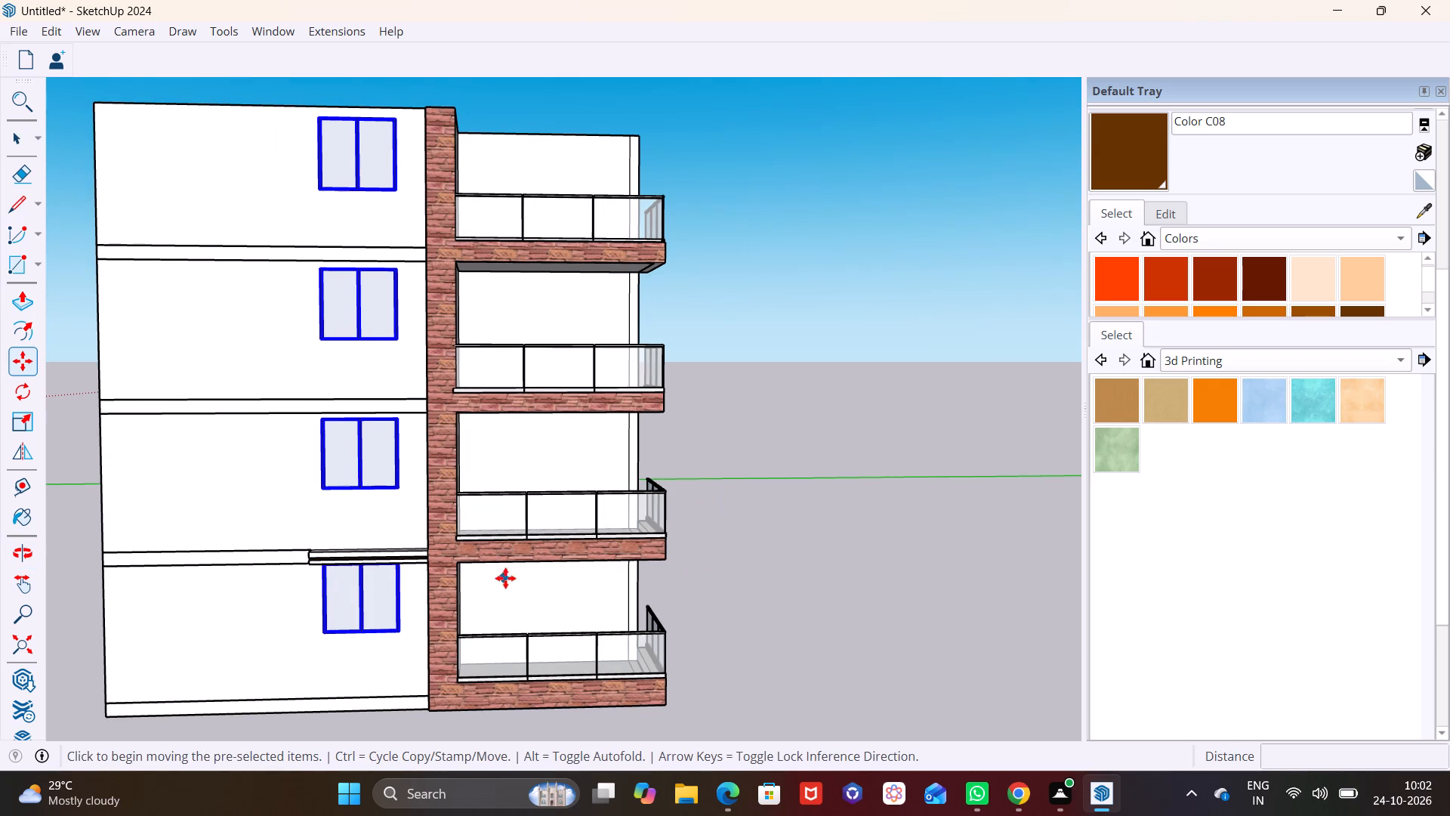
pyautogui.scroll(5, 400, 607)
pyautogui.click(396, 638)
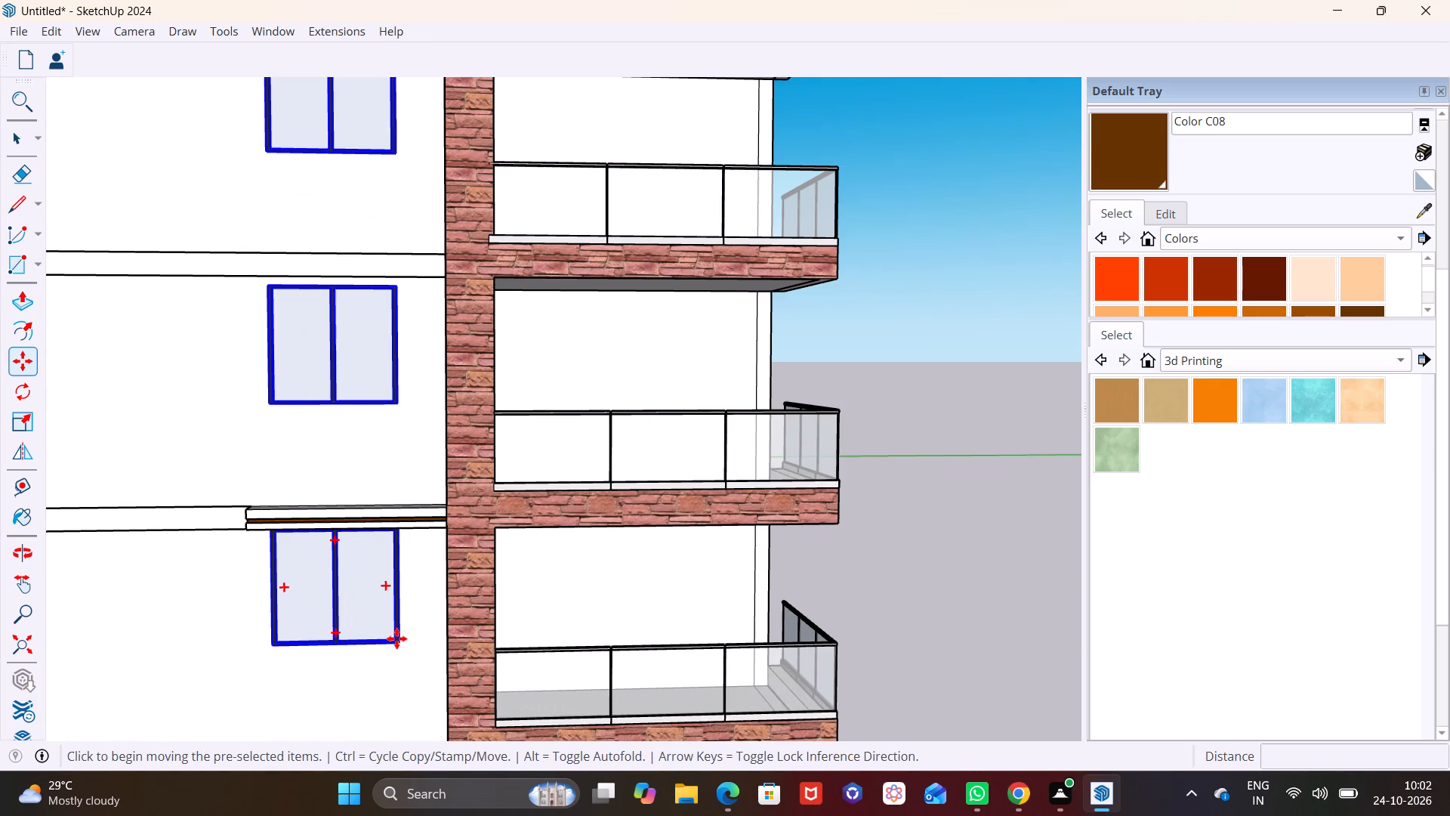
pyautogui.click(424, 641)
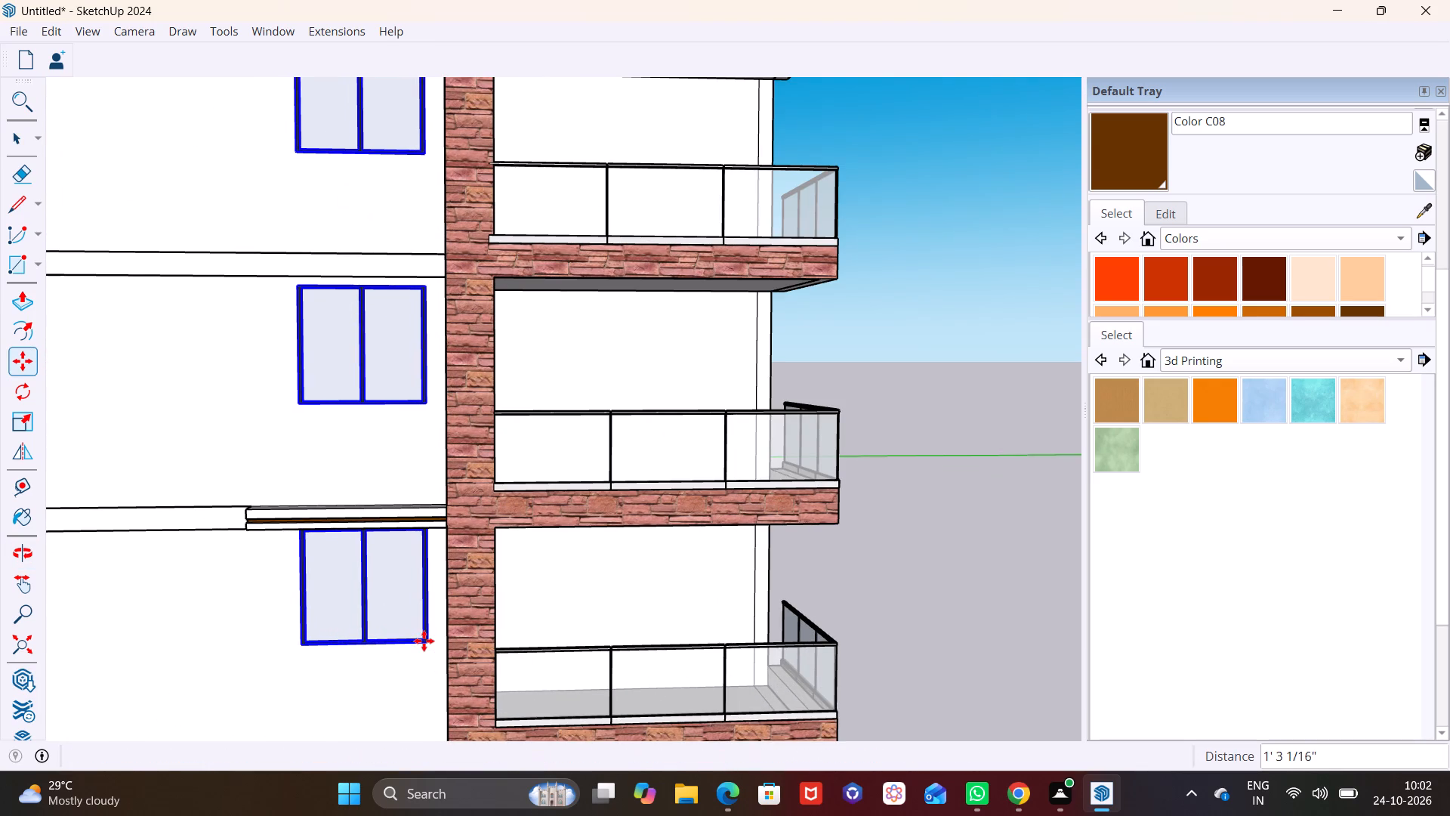
pyautogui.press('space')
pyautogui.click(1021, 558)
# Draw a rectangle about 4 11/16" by 7' 1 13/16" on the band above the second-storey window, starting at the stone column.
pyautogui.scroll(-3, 495, 472)
pyautogui.keyDown('shift'); pyautogui.moveTo(526, 450); pyautogui.dragTo(527, 488, button='middle'); pyautogui.keyUp('shift')
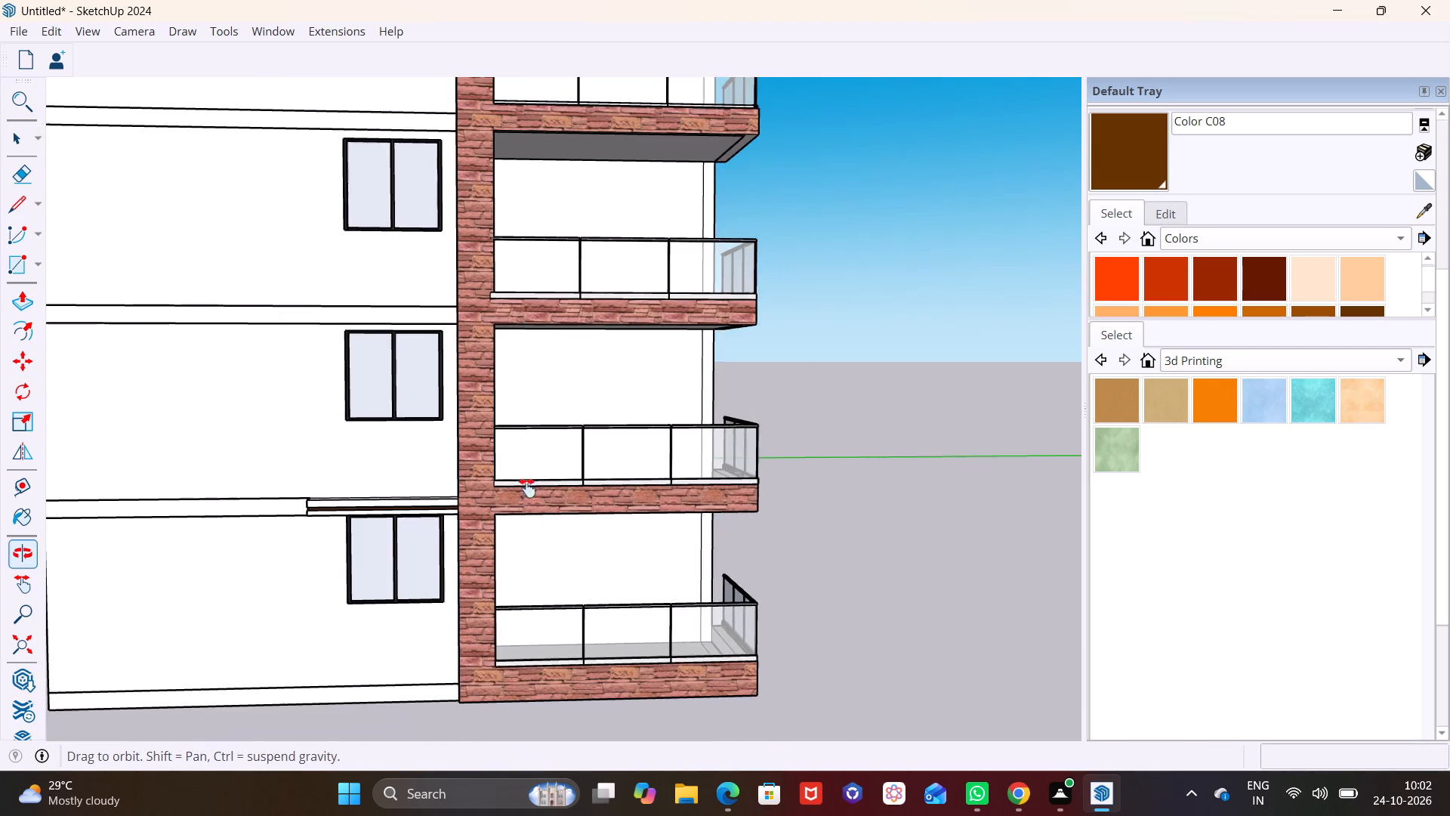
pyautogui.keyDown('shift'); pyautogui.moveTo(527, 488); pyautogui.dragTo(532, 666, button='middle'); pyautogui.keyUp('shift')
pyautogui.scroll(7, 480, 557)
pyautogui.moveTo(473, 568); pyautogui.dragTo(628, 368, button='middle')
pyautogui.click(41, 264)
pyautogui.click(56, 292)
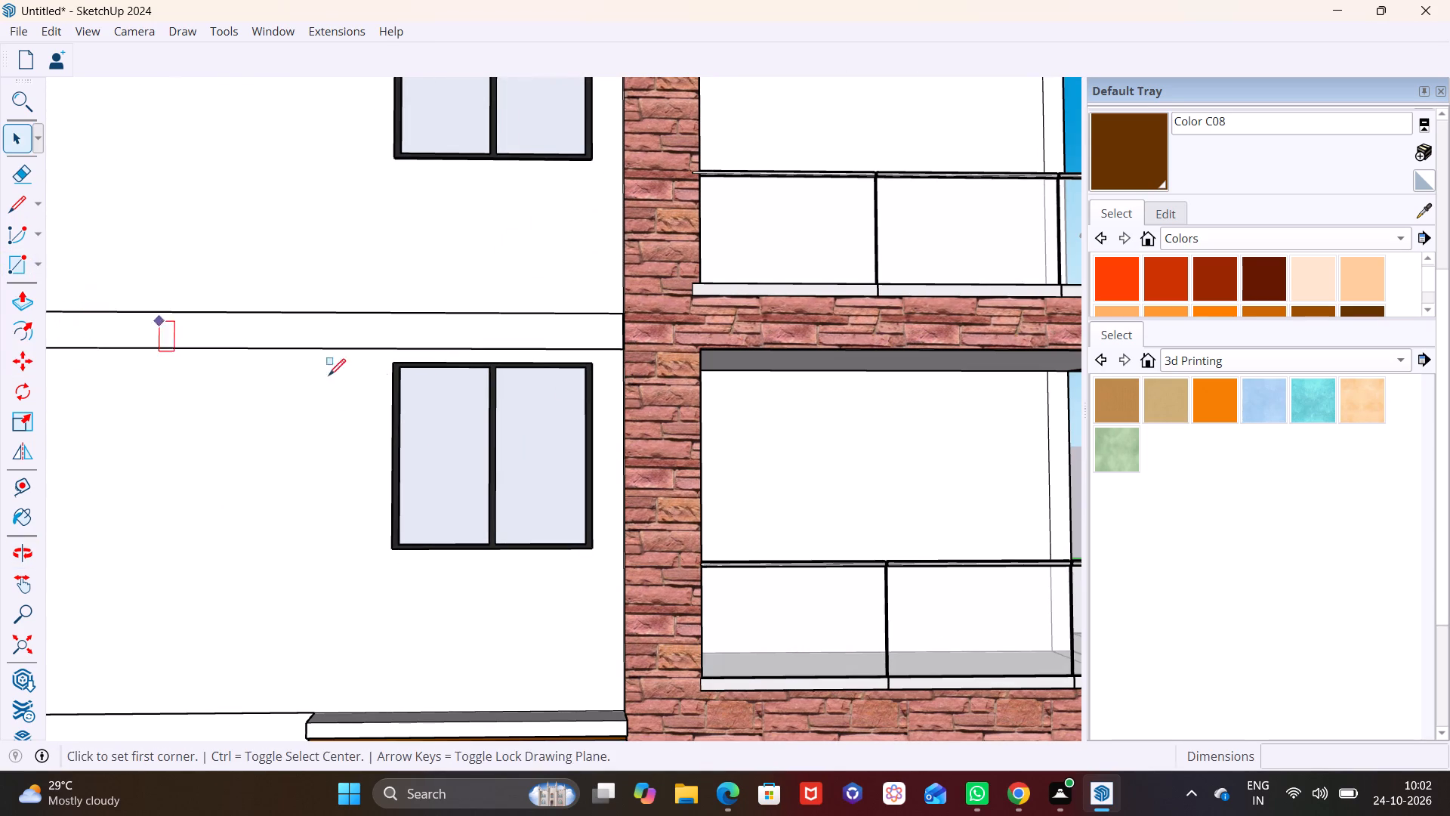
pyautogui.moveTo(463, 403); pyautogui.dragTo(542, 483, button='middle')
pyautogui.scroll(3, 659, 434)
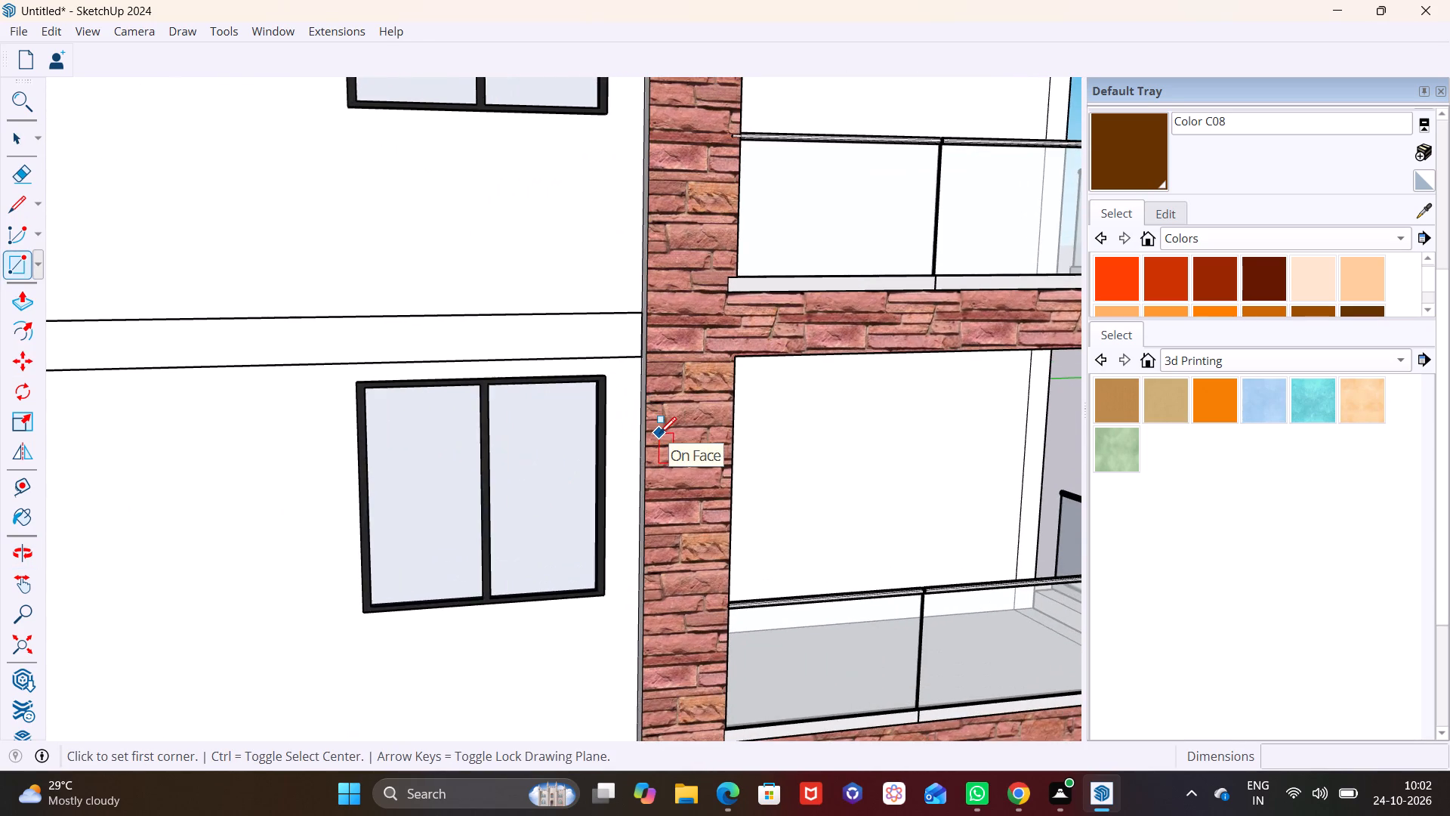
pyautogui.scroll(2, 659, 434)
pyautogui.moveTo(615, 452); pyautogui.dragTo(606, 474, button='middle')
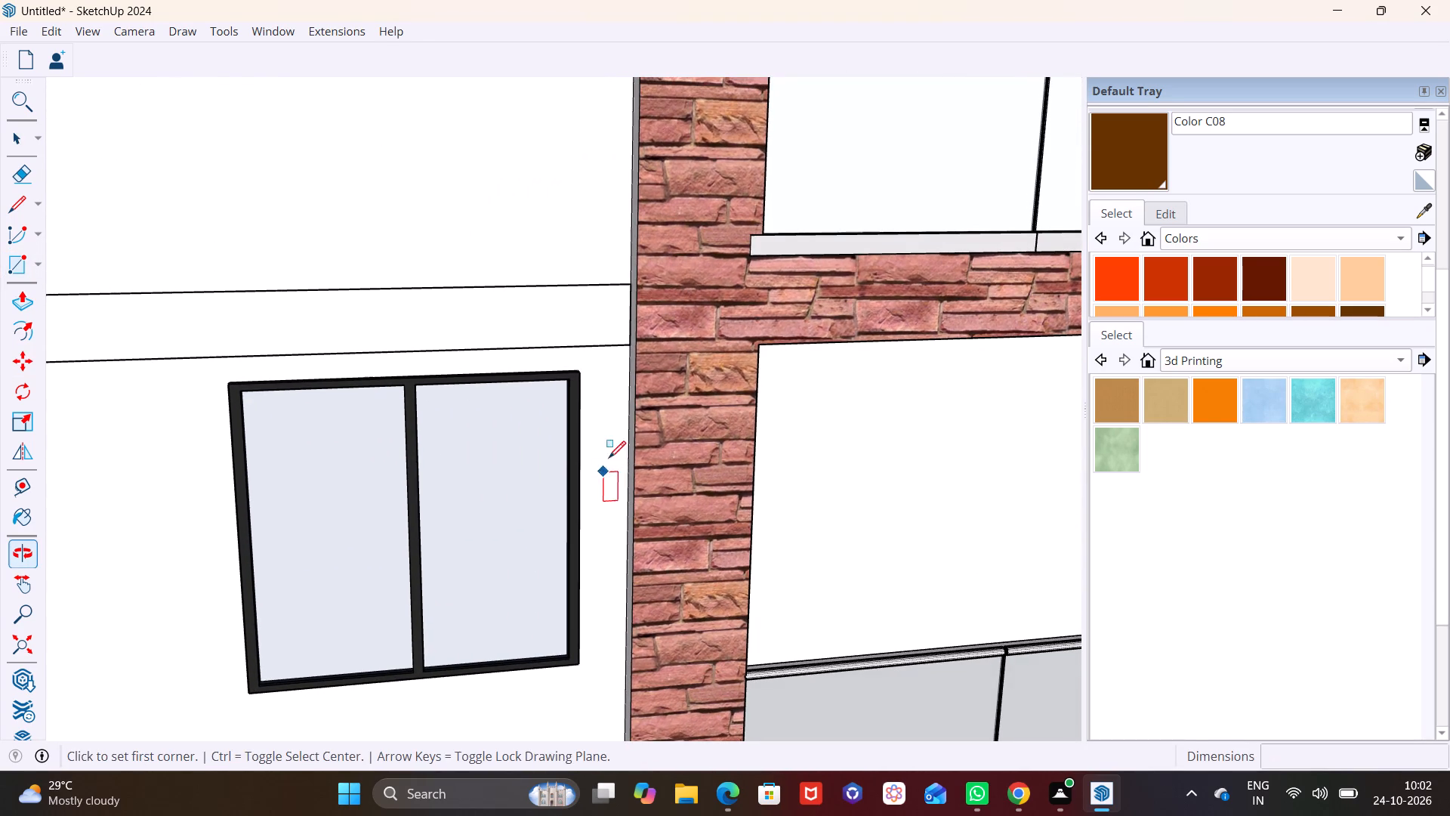
pyautogui.moveTo(626, 348); pyautogui.dragTo(750, 345, button='middle')
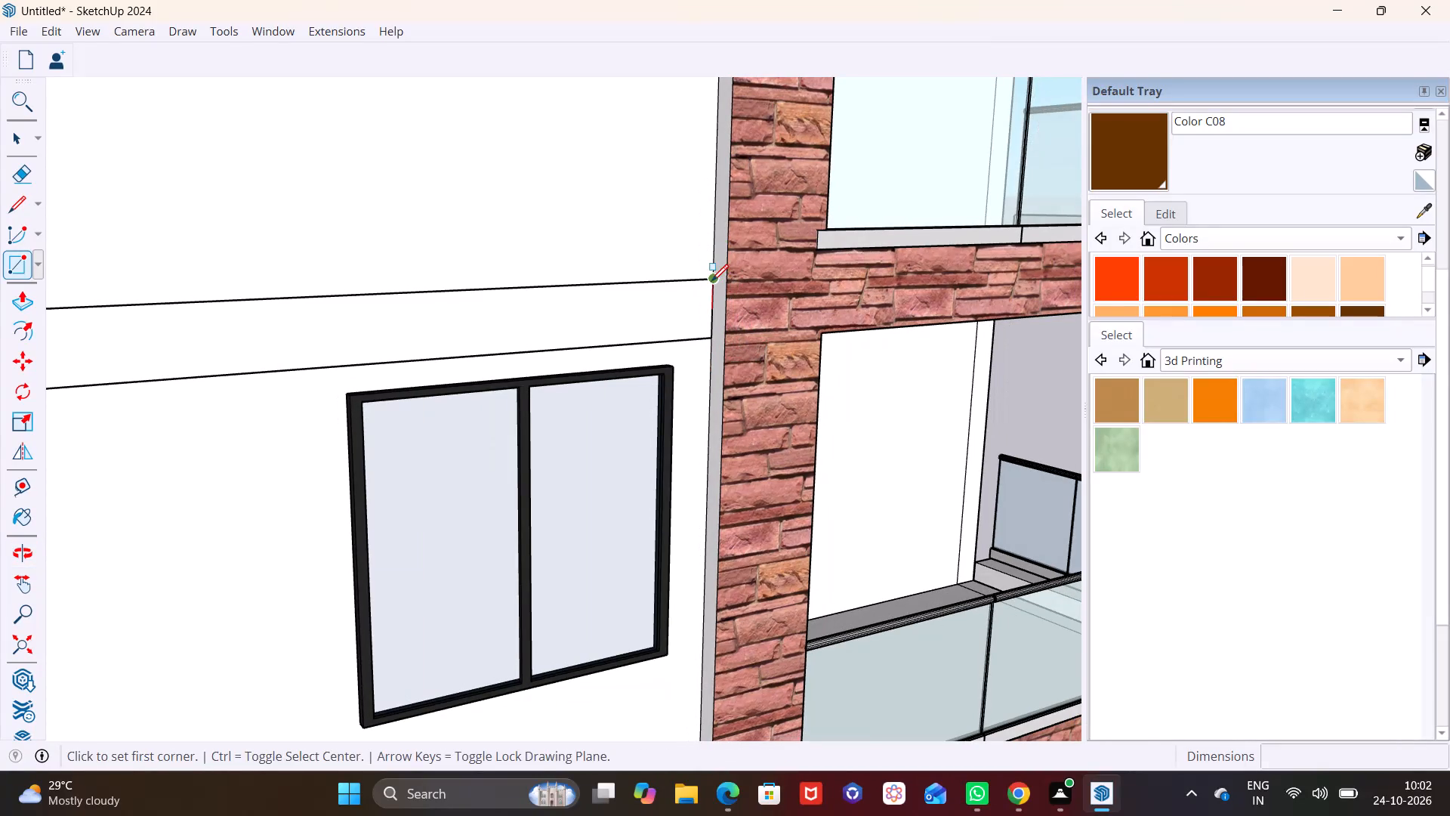
pyautogui.click(711, 281)
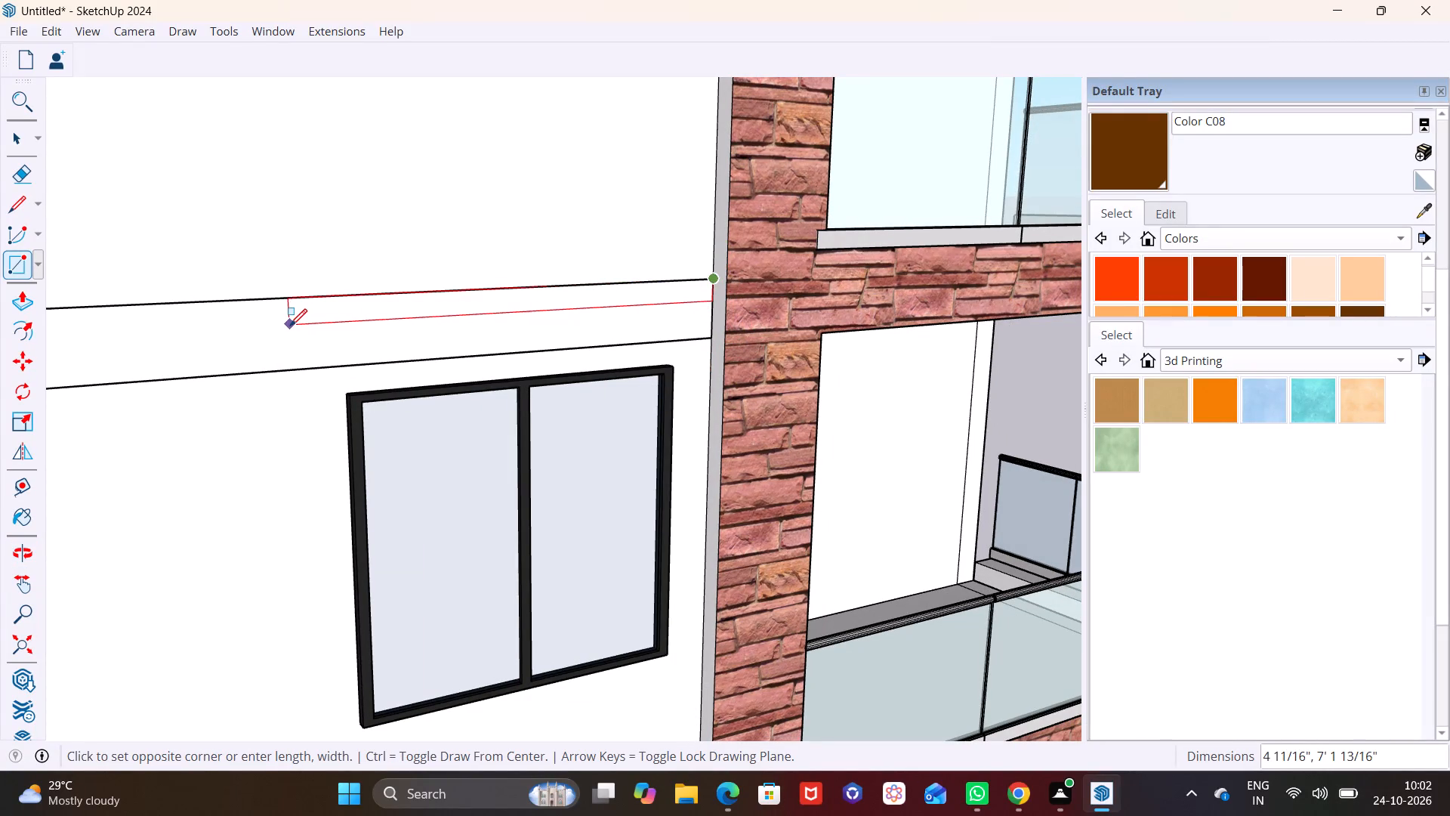
pyautogui.click(290, 326)
pyautogui.press('space')
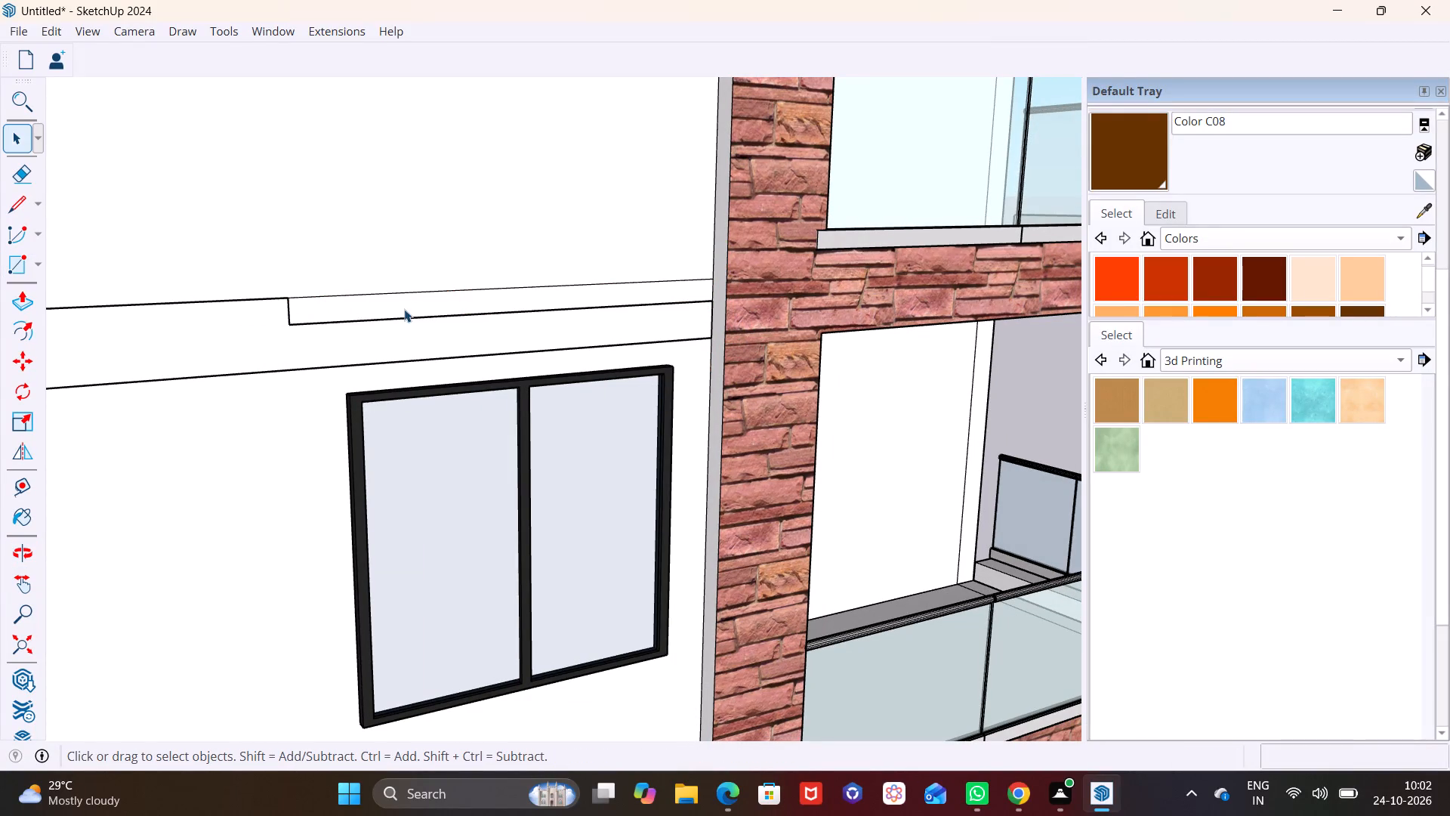
# Pull the new rectangle out about 2 1/16", and pull it forward again to form a deeper projecting ledge.
pyautogui.click(404, 309)
pyautogui.click(30, 302)
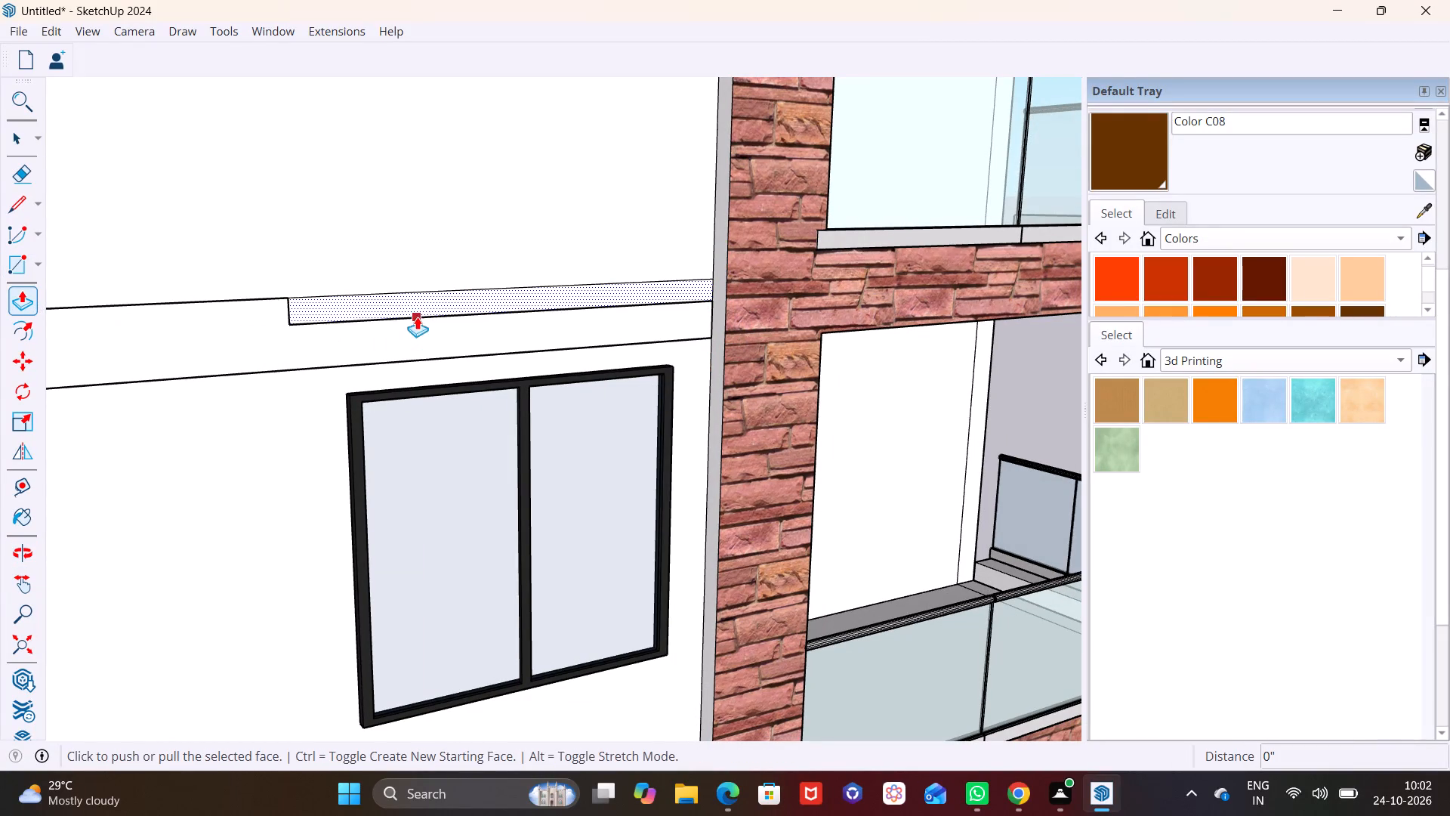
pyautogui.moveTo(417, 308); pyautogui.dragTo(421, 301)
pyautogui.click(468, 306)
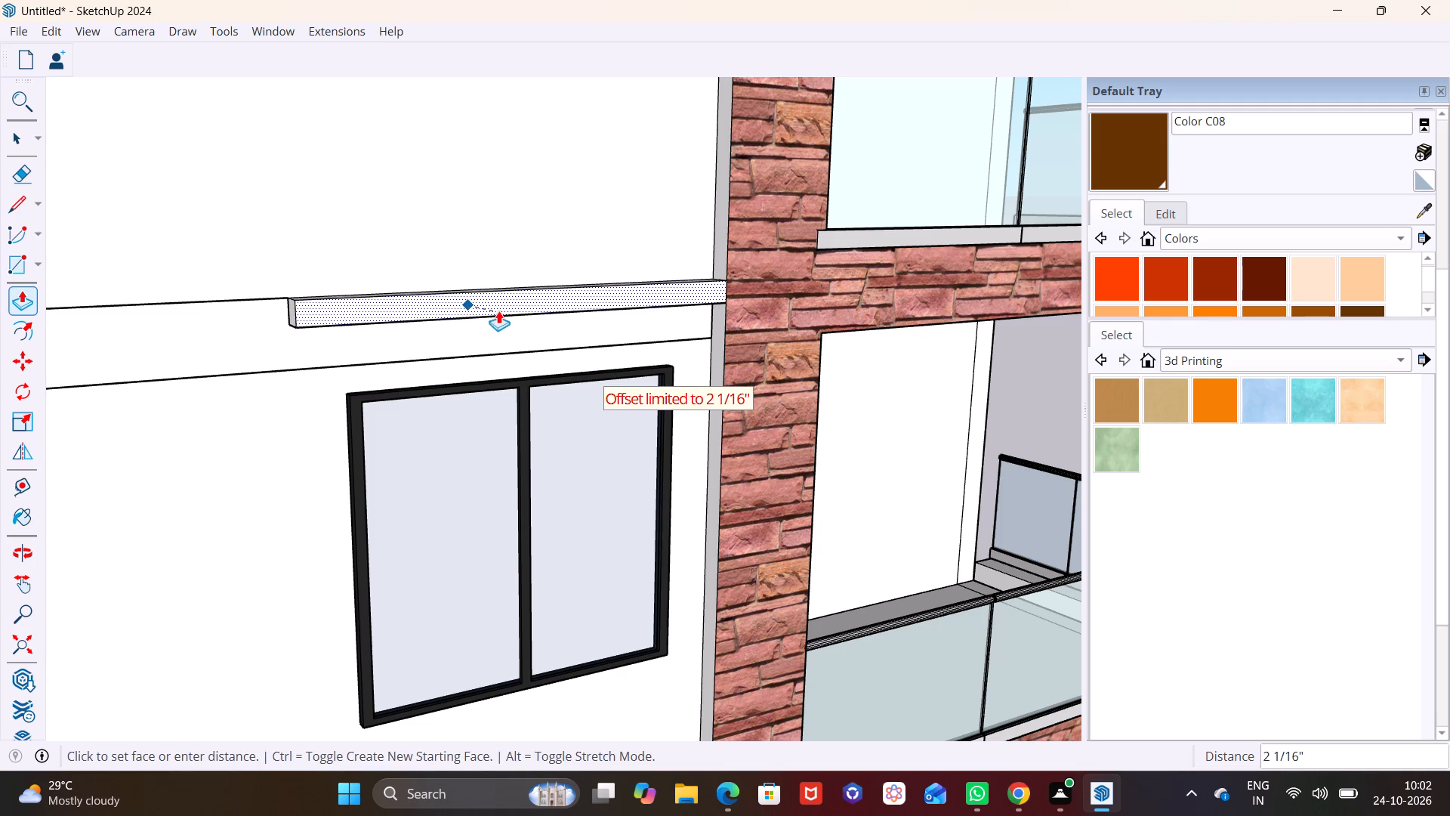
pyautogui.click(535, 318)
pyautogui.moveTo(474, 303); pyautogui.dragTo(556, 237, button='middle')
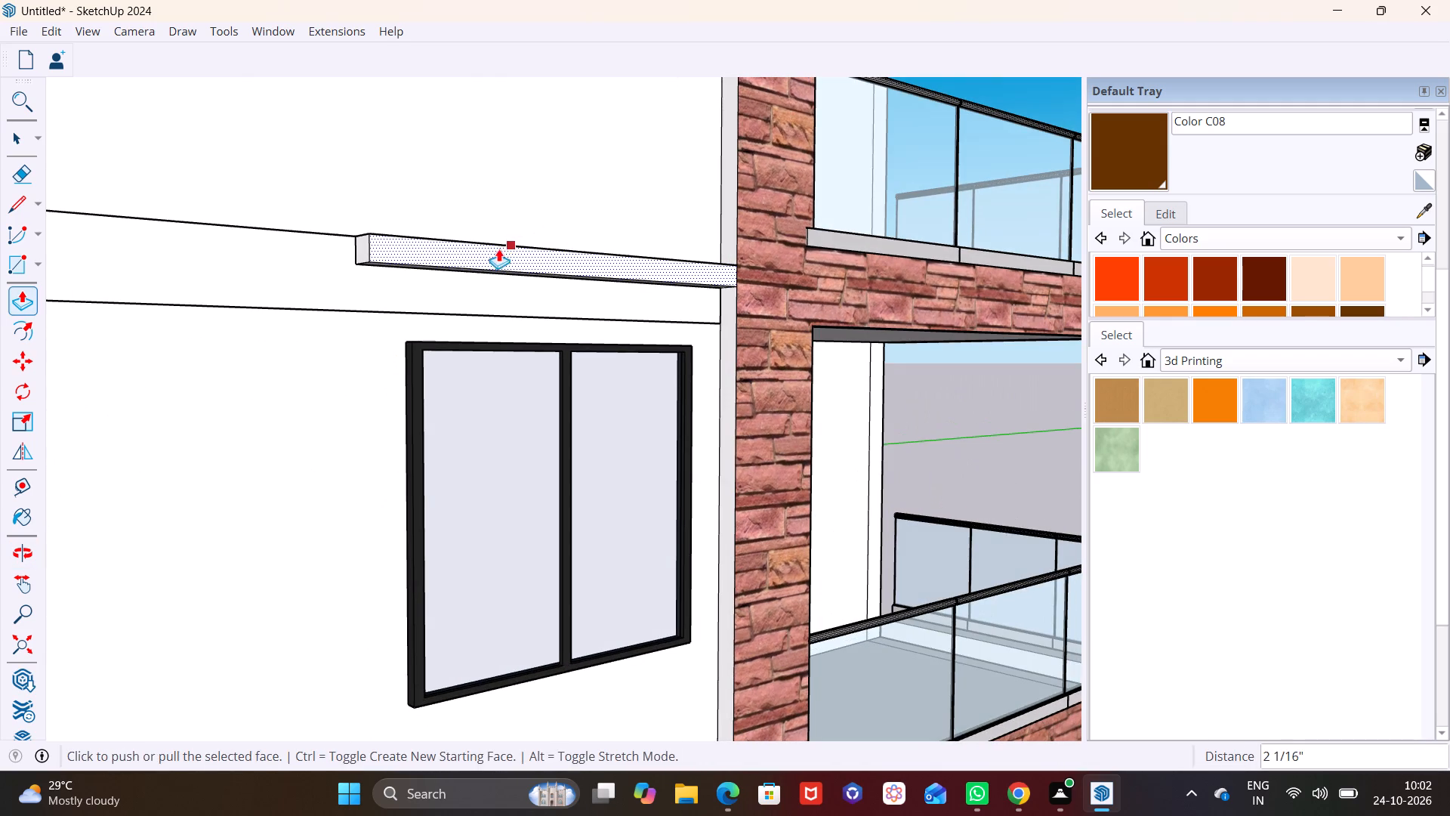
pyautogui.click(495, 252)
pyautogui.click(544, 253)
# Draw a line about 7' 1 13/16" long across the ledge's underside above the second-storey window, parallel and close to its front edge.
pyautogui.moveTo(613, 306); pyautogui.dragTo(404, 152, button='middle')
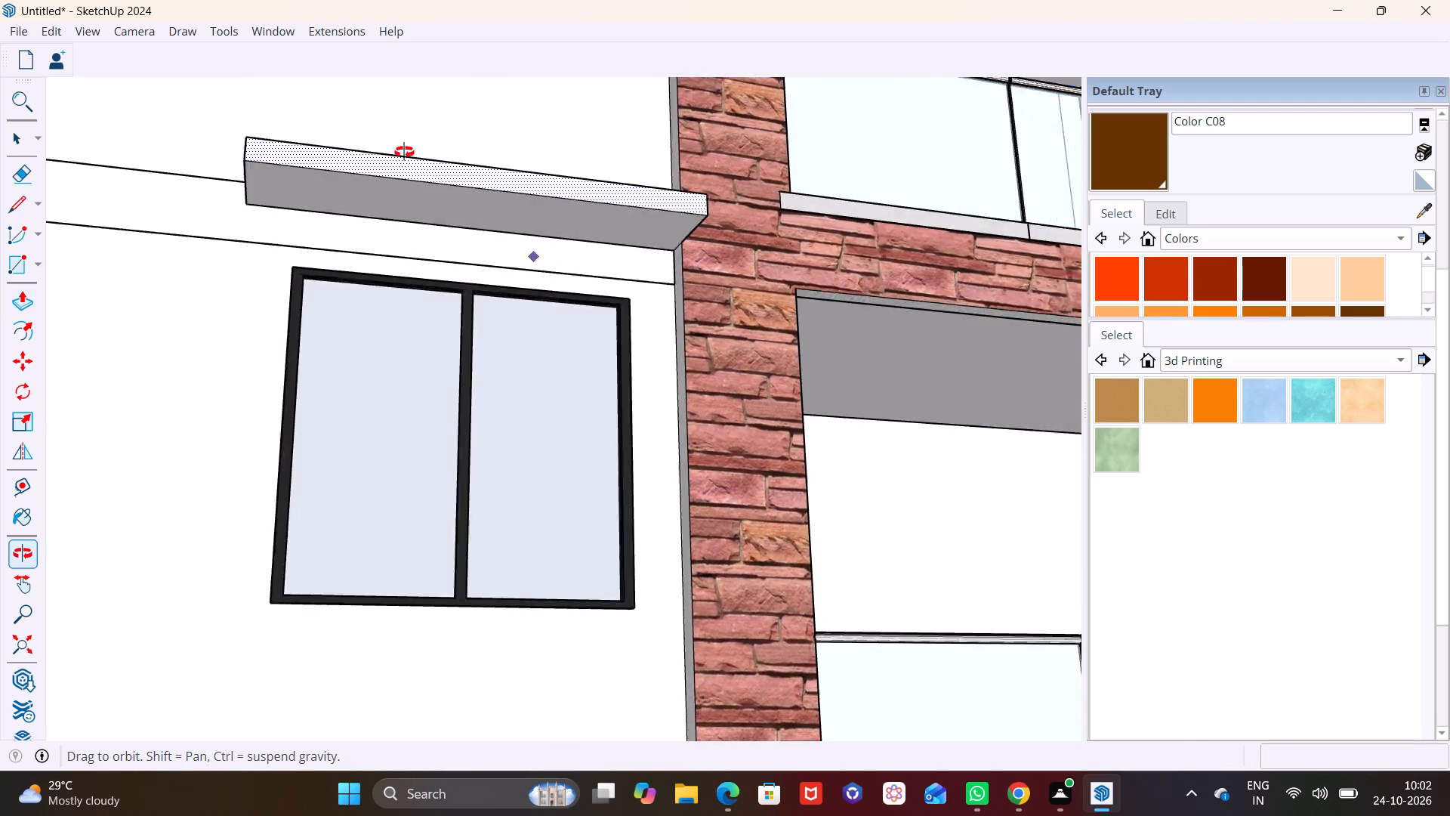
pyautogui.moveTo(404, 152); pyautogui.dragTo(159, 167, button='middle')
pyautogui.press('space')
pyautogui.click(349, 251)
pyautogui.moveTo(478, 247); pyautogui.dragTo(406, 270, button='middle')
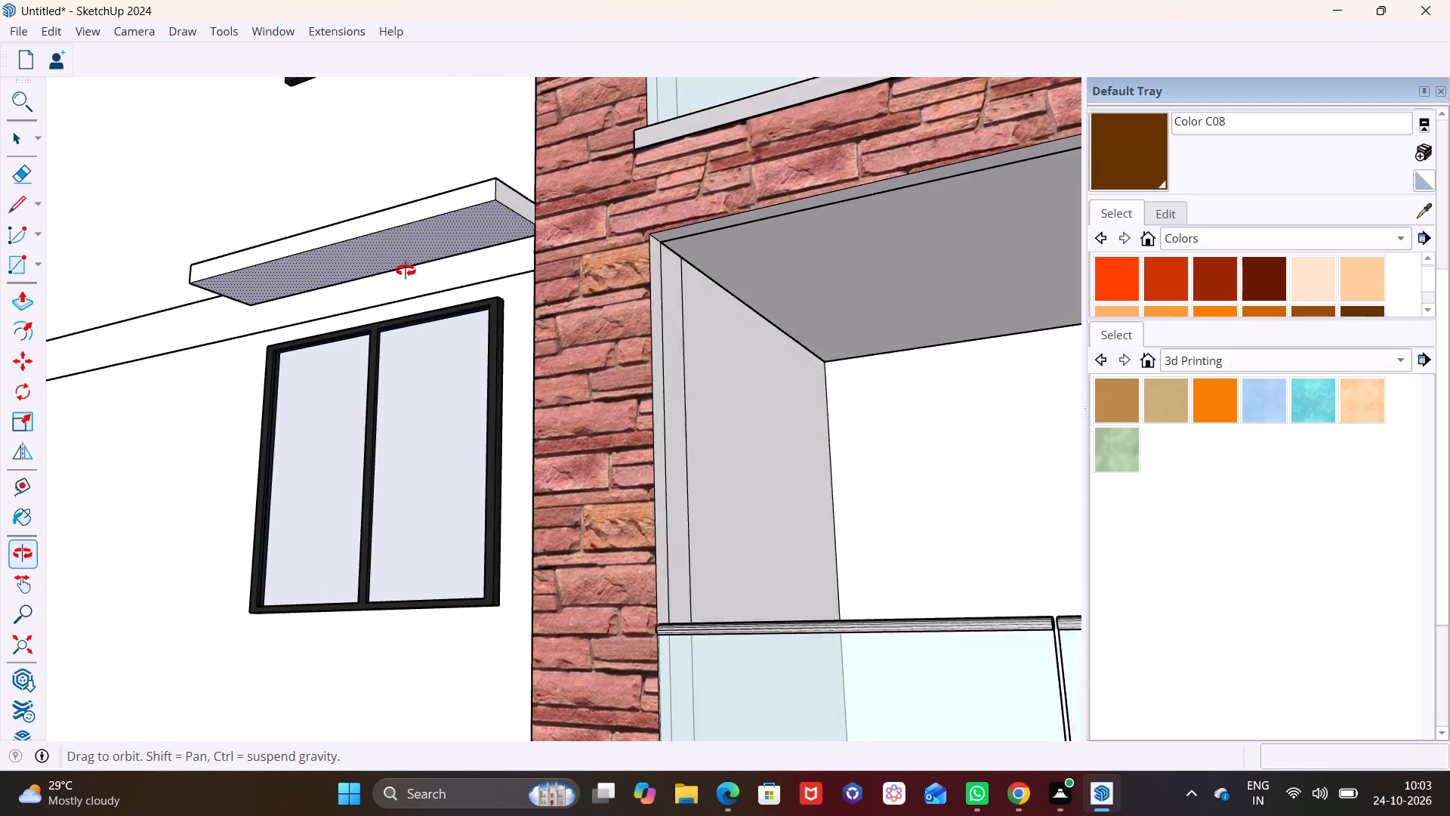
pyautogui.moveTo(406, 270); pyautogui.dragTo(376, 272, button='middle')
pyautogui.click(26, 296)
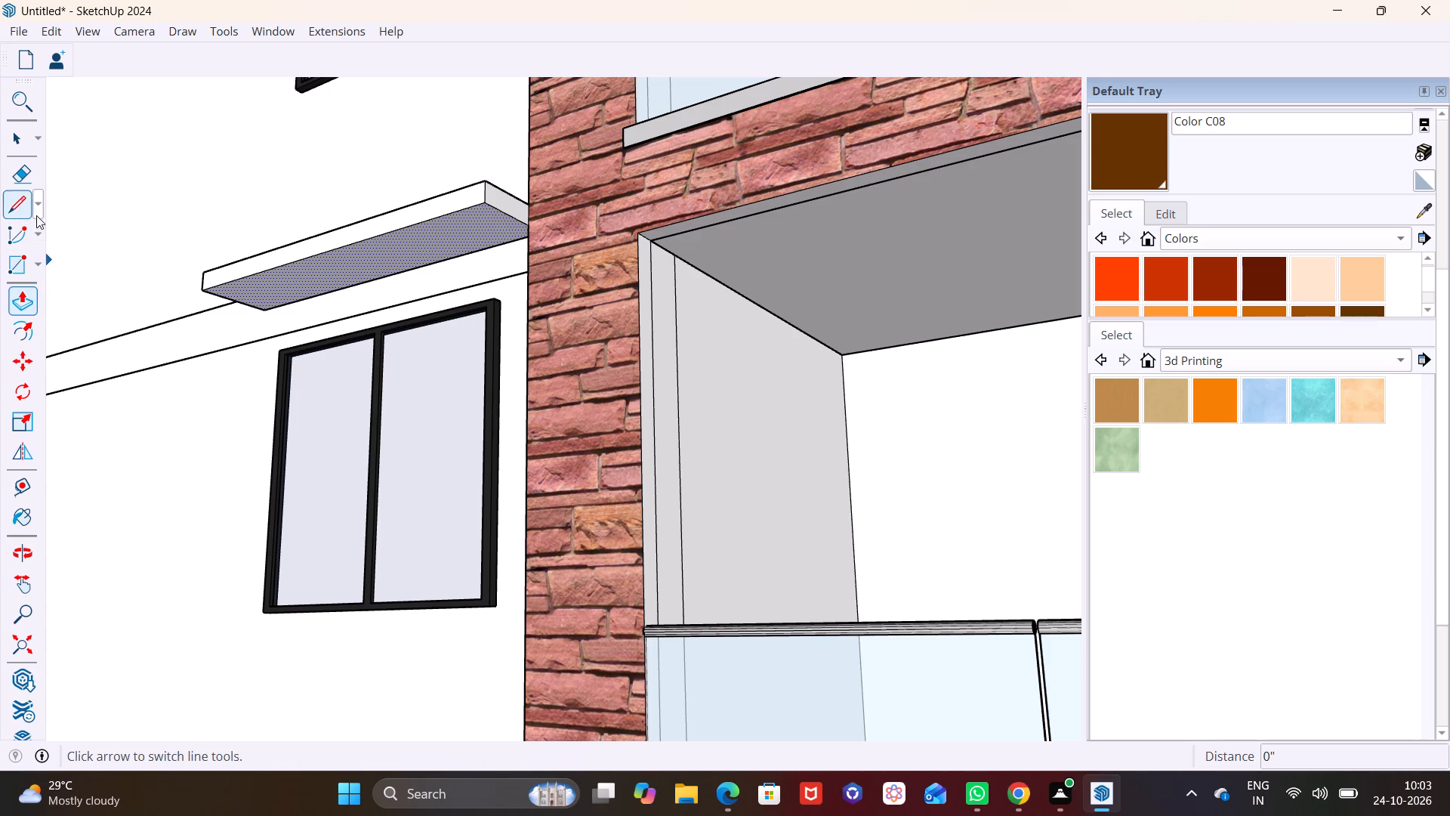
pyautogui.click(19, 204)
pyautogui.scroll(4, 477, 317)
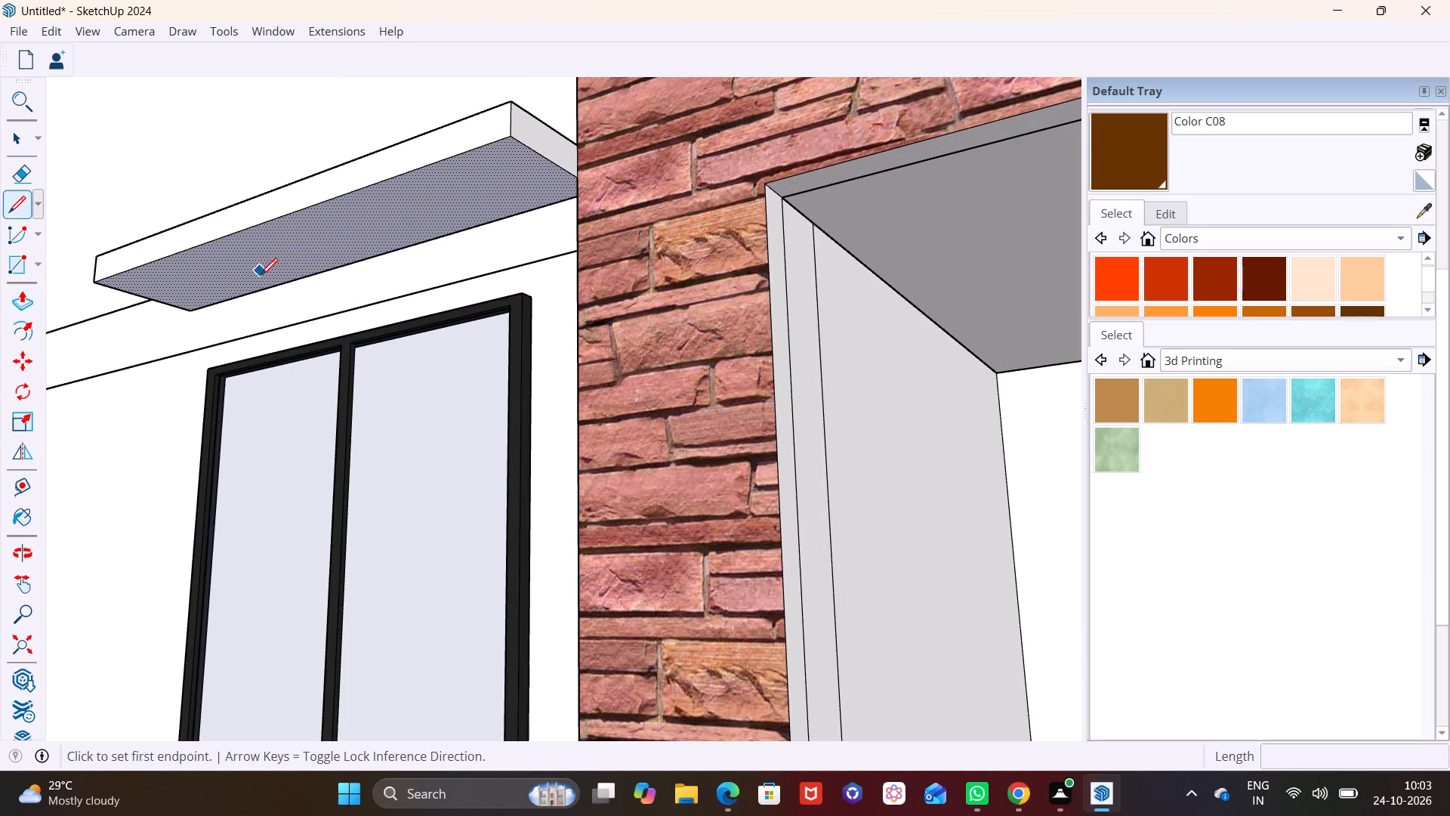
pyautogui.click(120, 291)
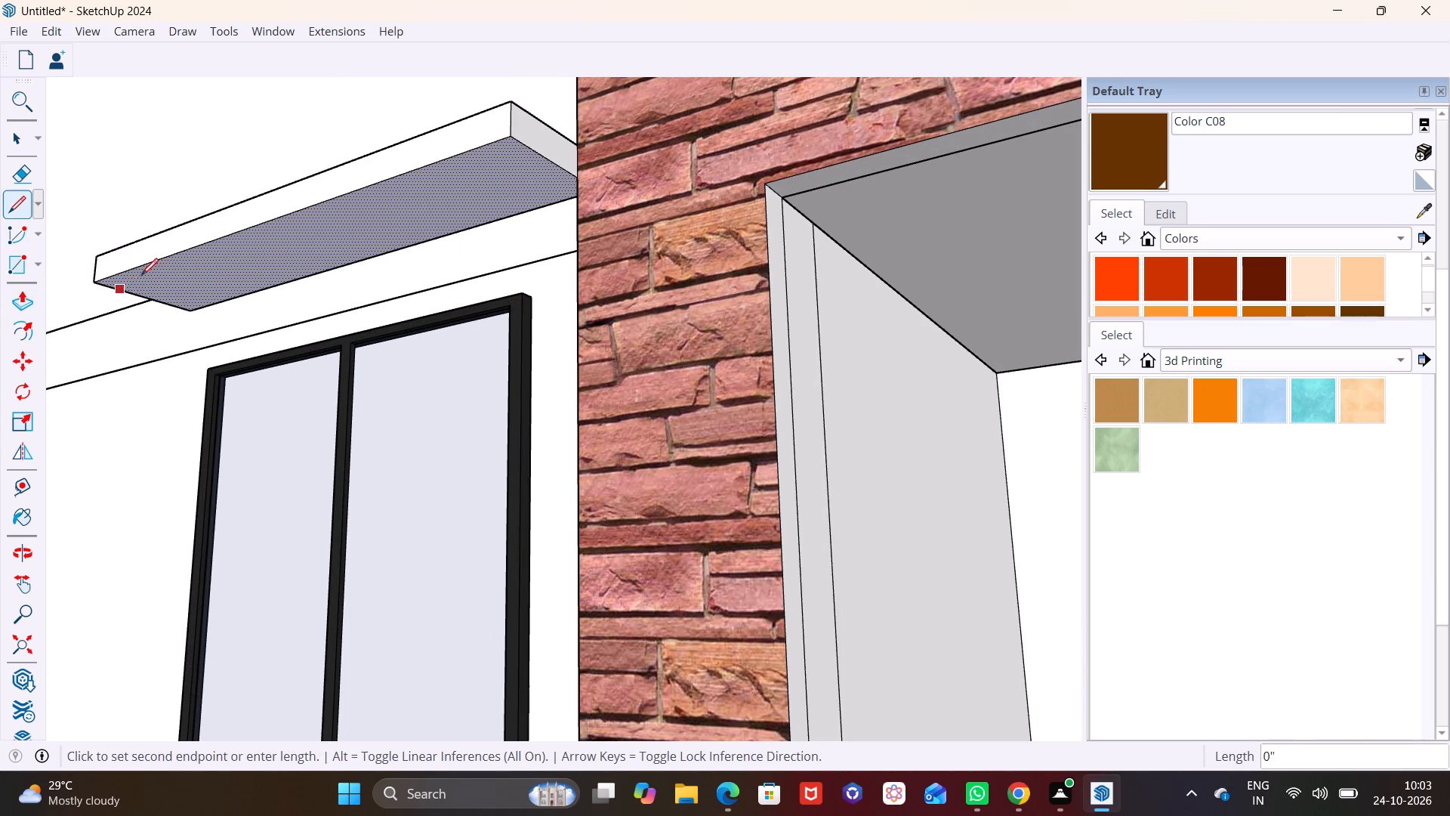
pyautogui.click(526, 150)
# Pull the wider rear strip of the ledge's underside down about 2 9/16" to form a second tier.
pyautogui.press('space')
pyautogui.click(437, 204)
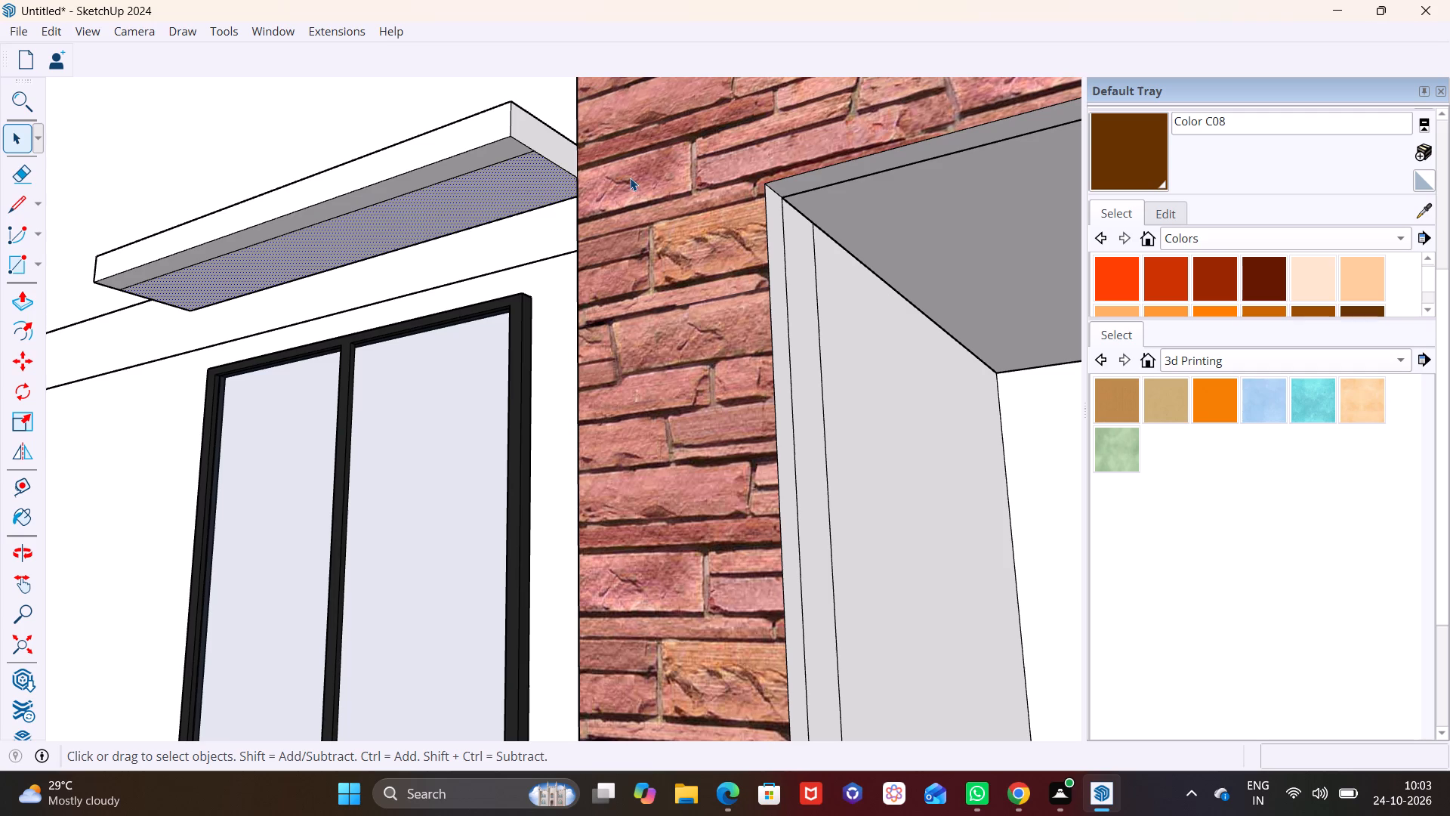
pyautogui.click(26, 296)
pyautogui.click(294, 252)
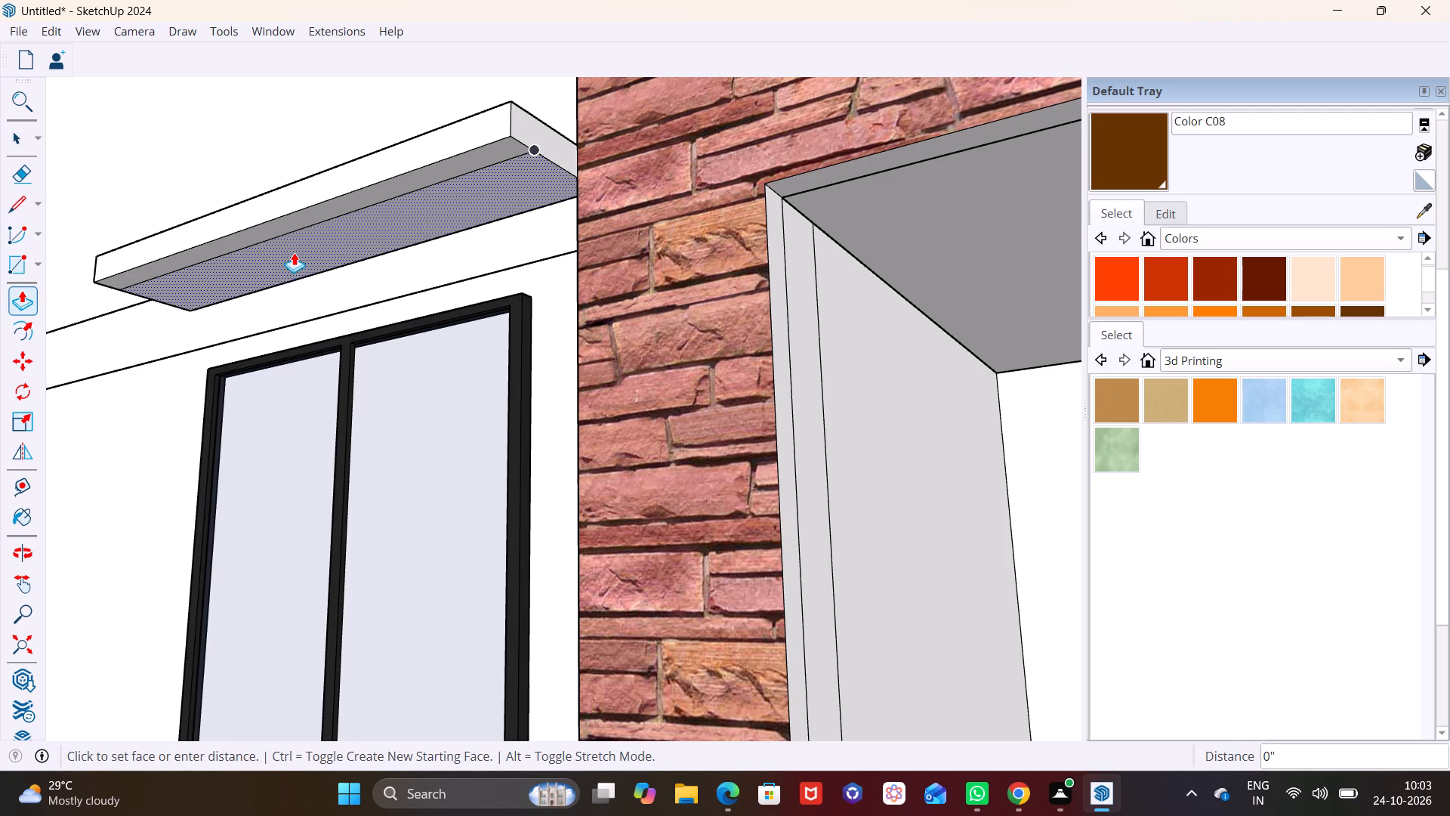
pyautogui.click(285, 251)
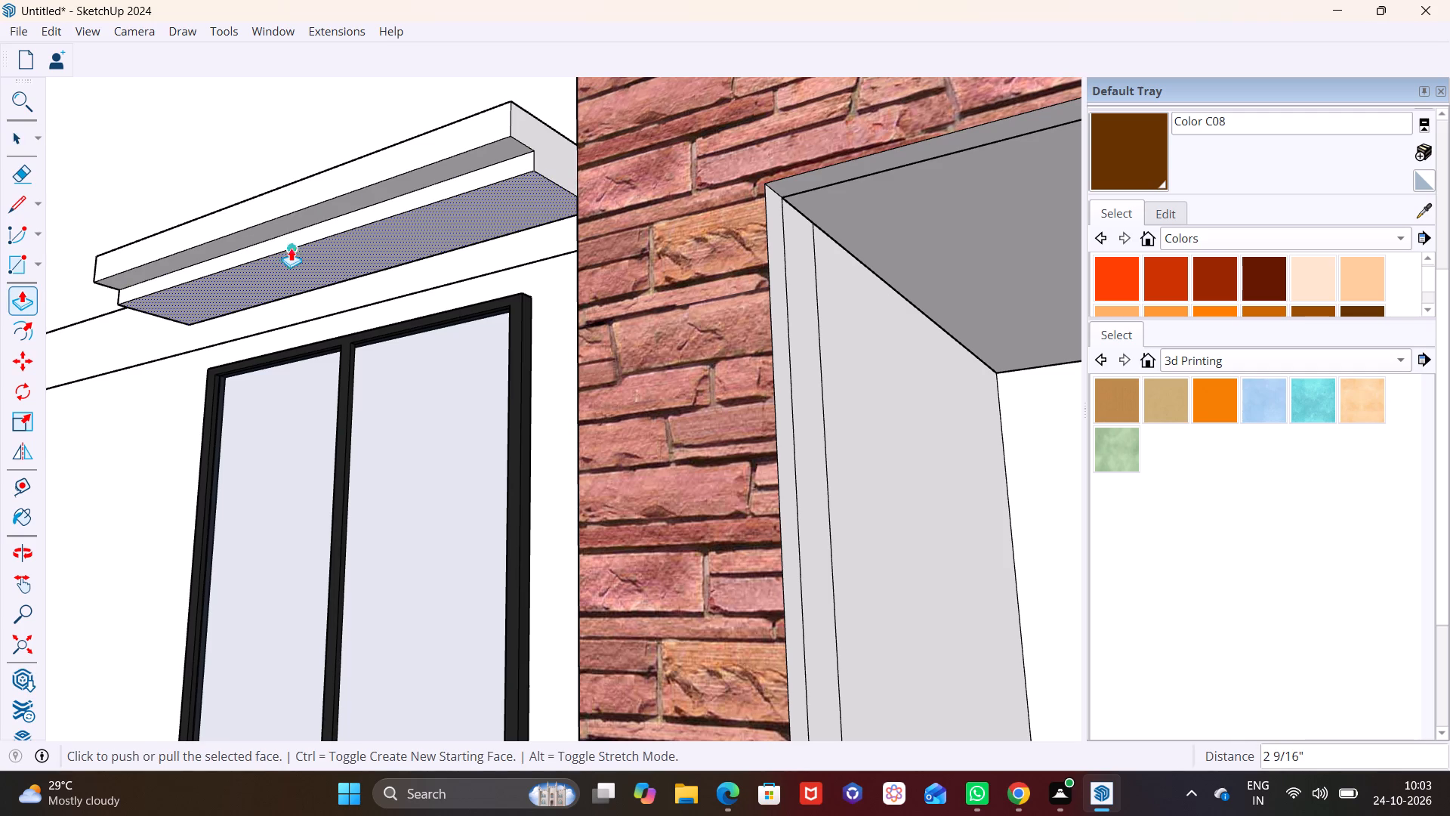
# Pull the front face of the lower tier forward about 2 3/8", narrowing the step beneath the upper tier.
pyautogui.moveTo(324, 254); pyautogui.dragTo(324, 311, button='middle')
pyautogui.scroll(4, 339, 254)
pyautogui.press('space')
pyautogui.click(346, 219)
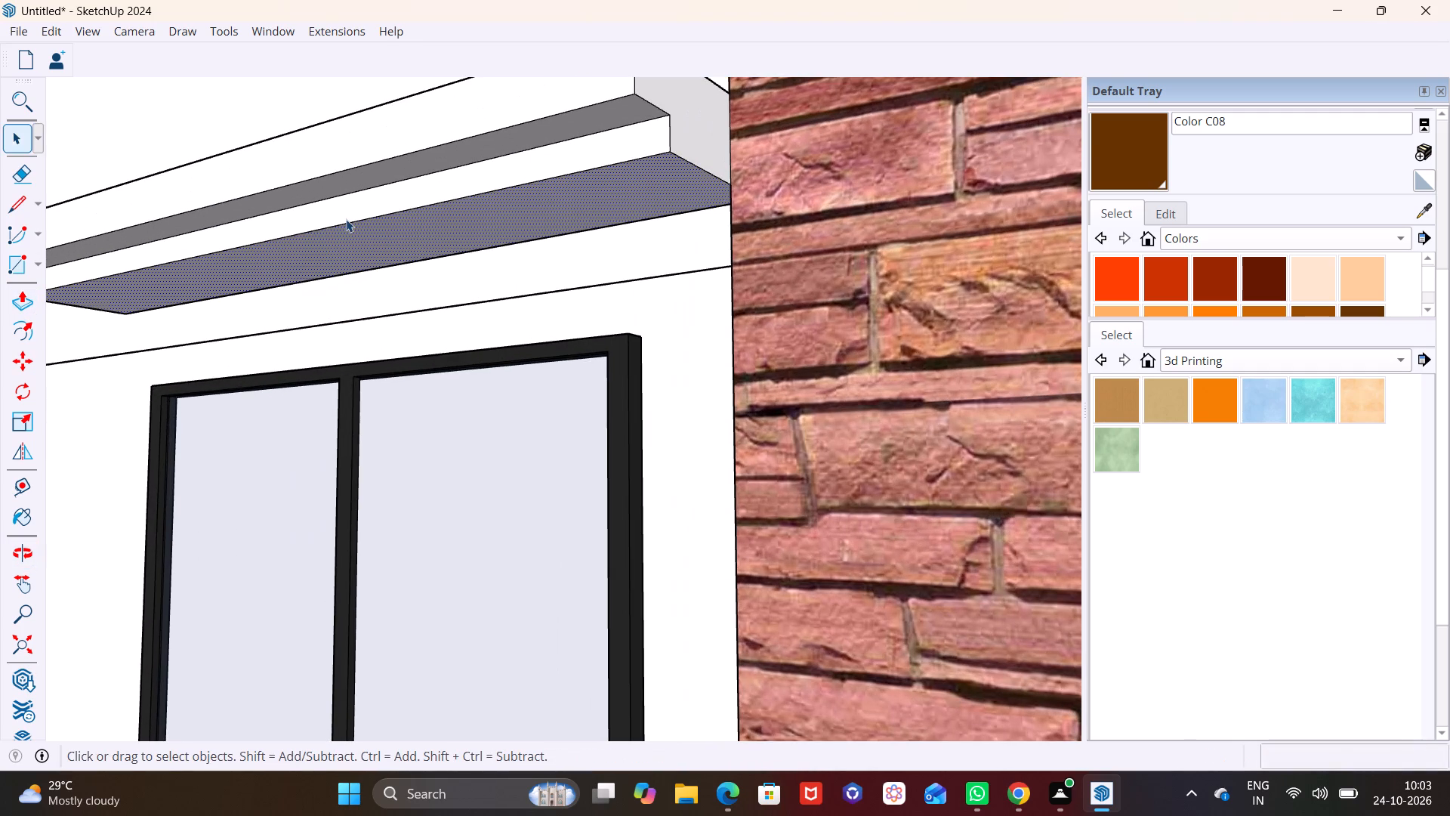
pyautogui.click(28, 292)
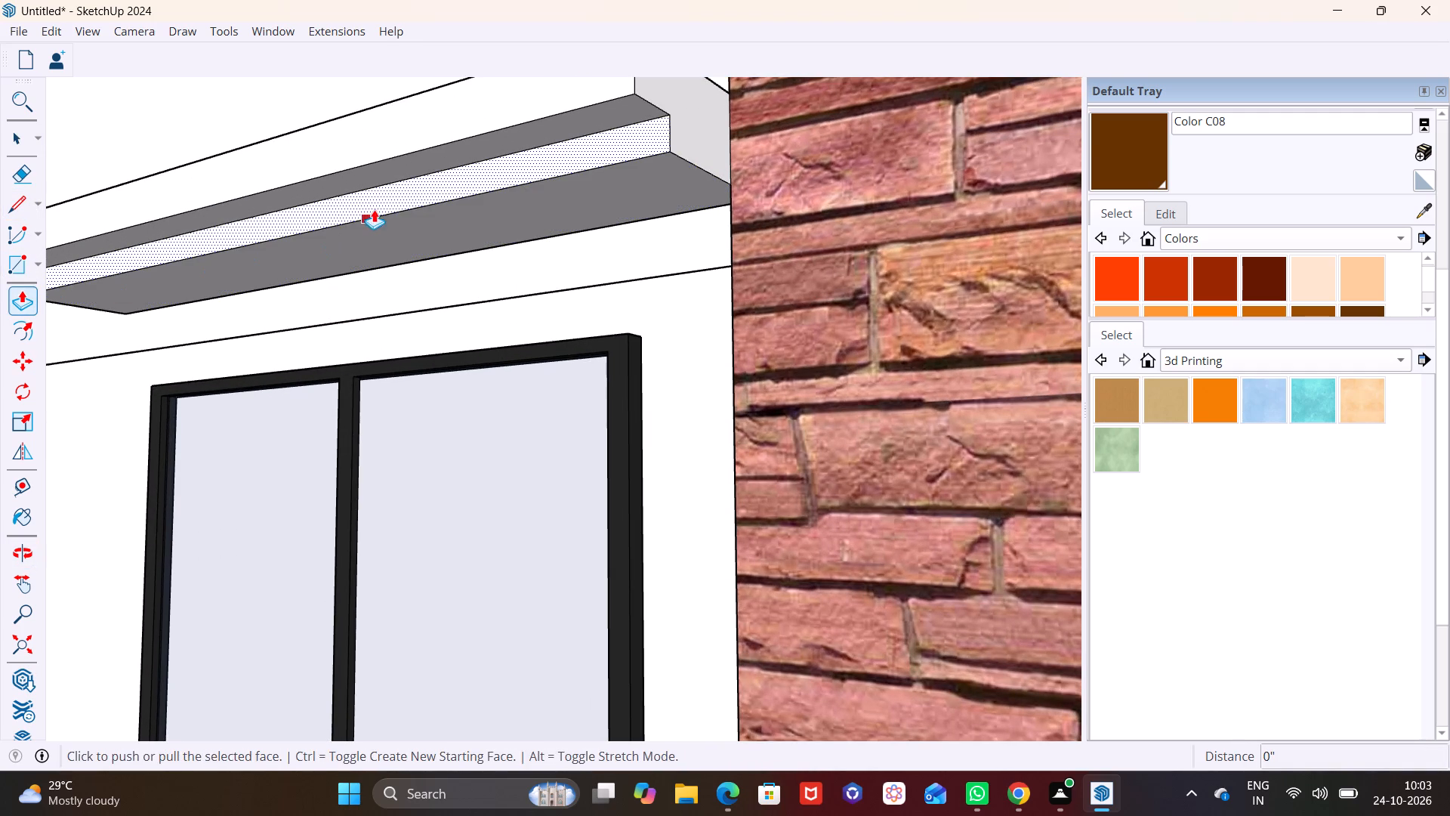
pyautogui.click(378, 203)
pyautogui.click(355, 202)
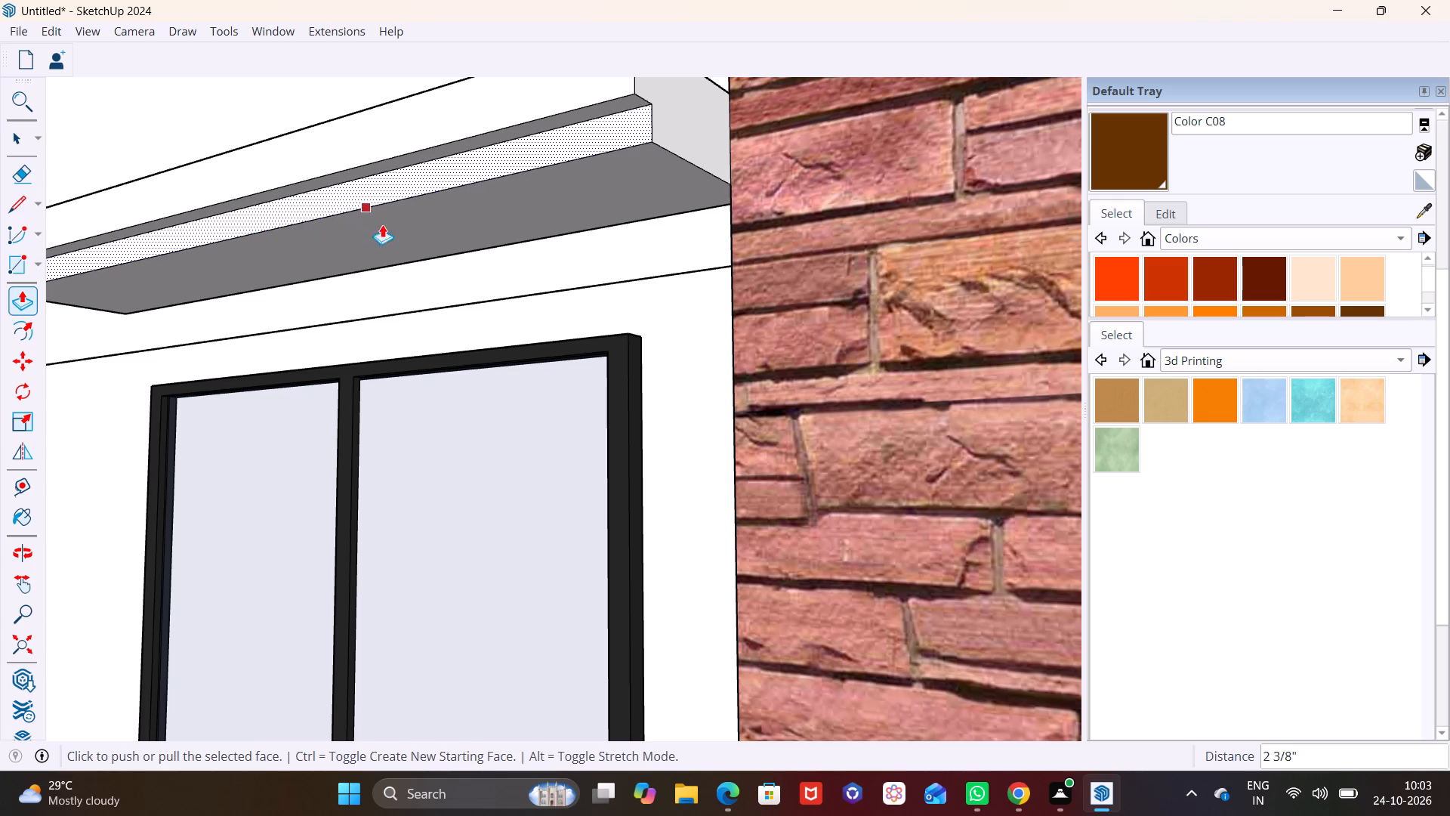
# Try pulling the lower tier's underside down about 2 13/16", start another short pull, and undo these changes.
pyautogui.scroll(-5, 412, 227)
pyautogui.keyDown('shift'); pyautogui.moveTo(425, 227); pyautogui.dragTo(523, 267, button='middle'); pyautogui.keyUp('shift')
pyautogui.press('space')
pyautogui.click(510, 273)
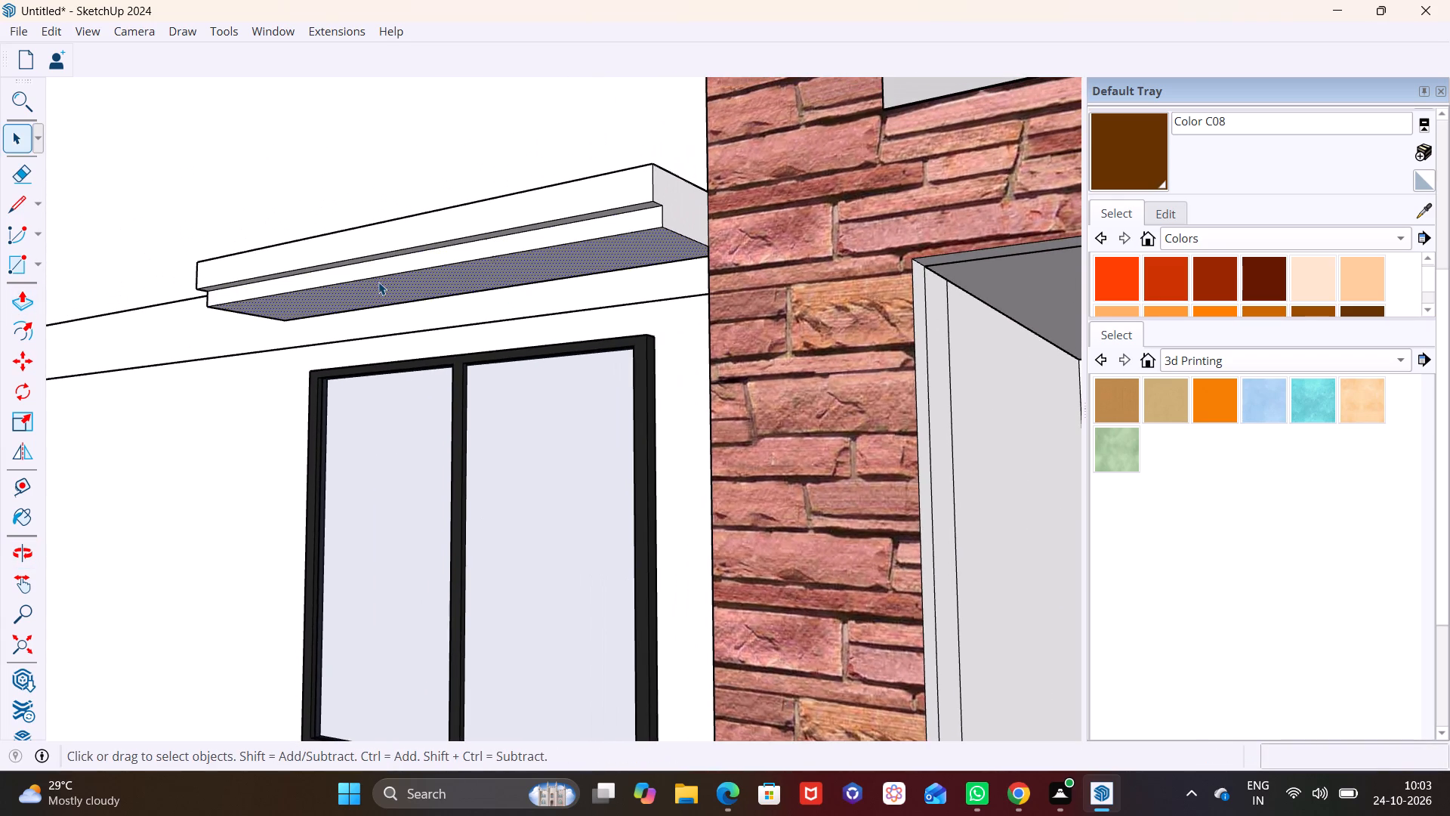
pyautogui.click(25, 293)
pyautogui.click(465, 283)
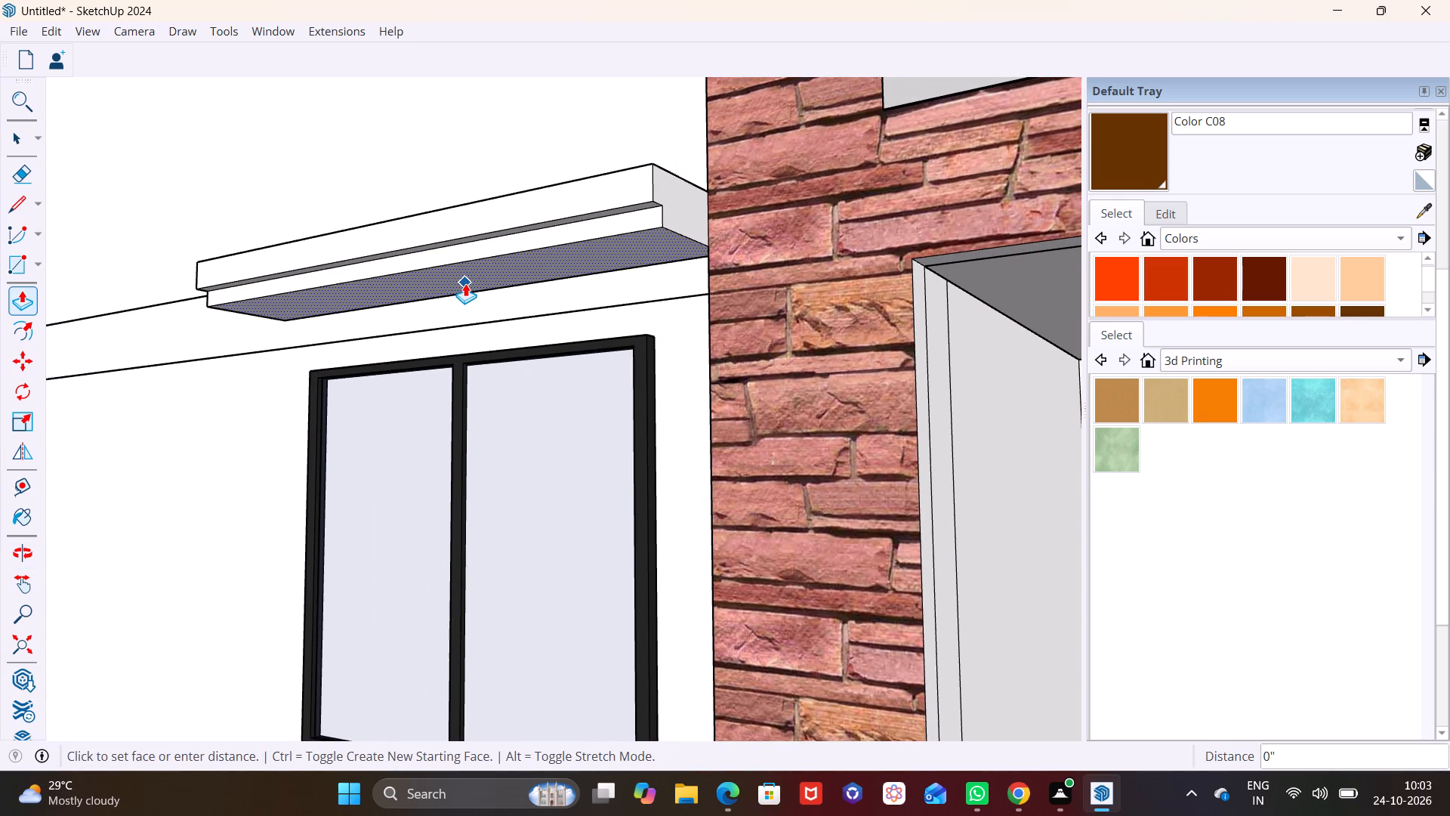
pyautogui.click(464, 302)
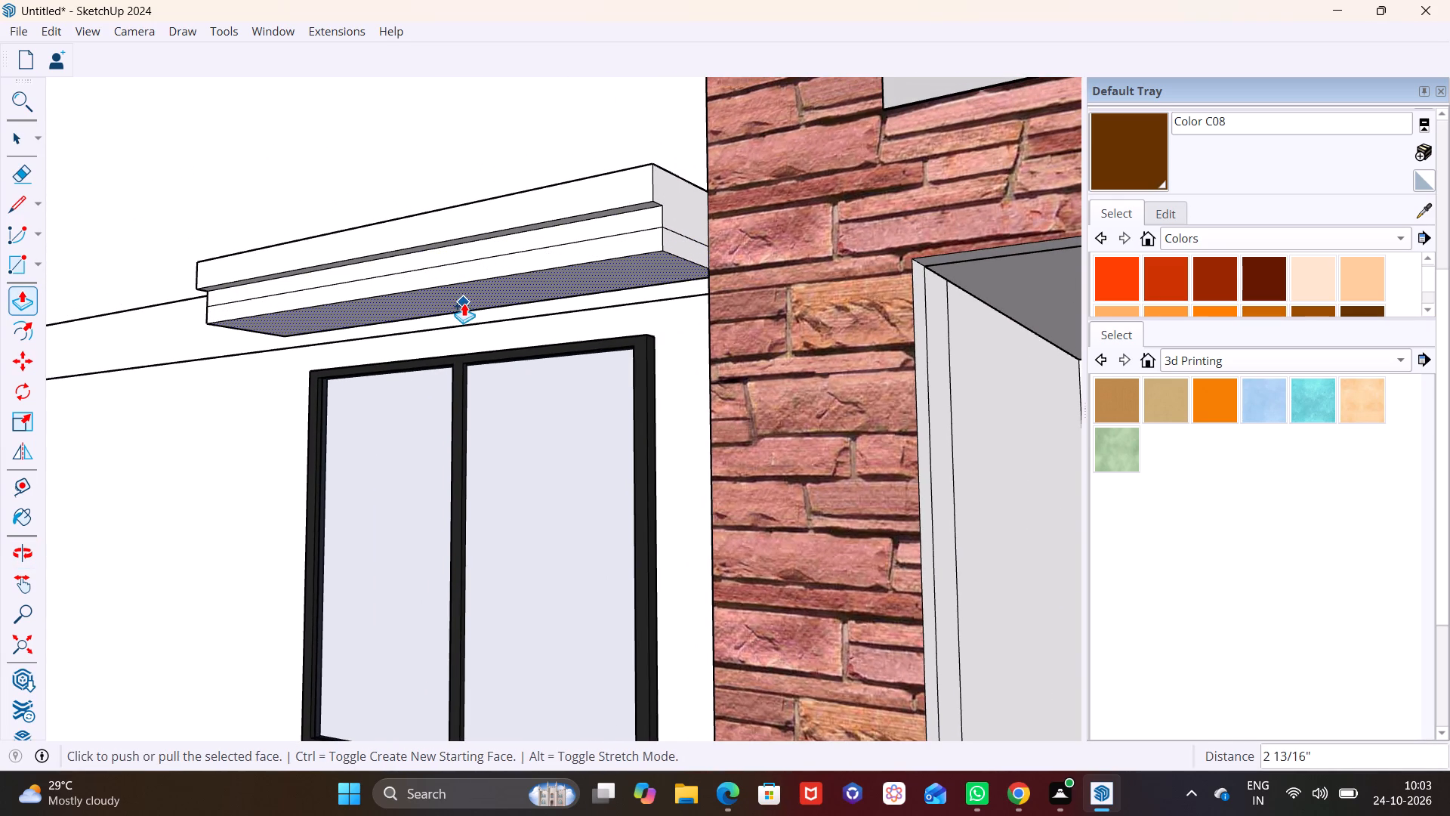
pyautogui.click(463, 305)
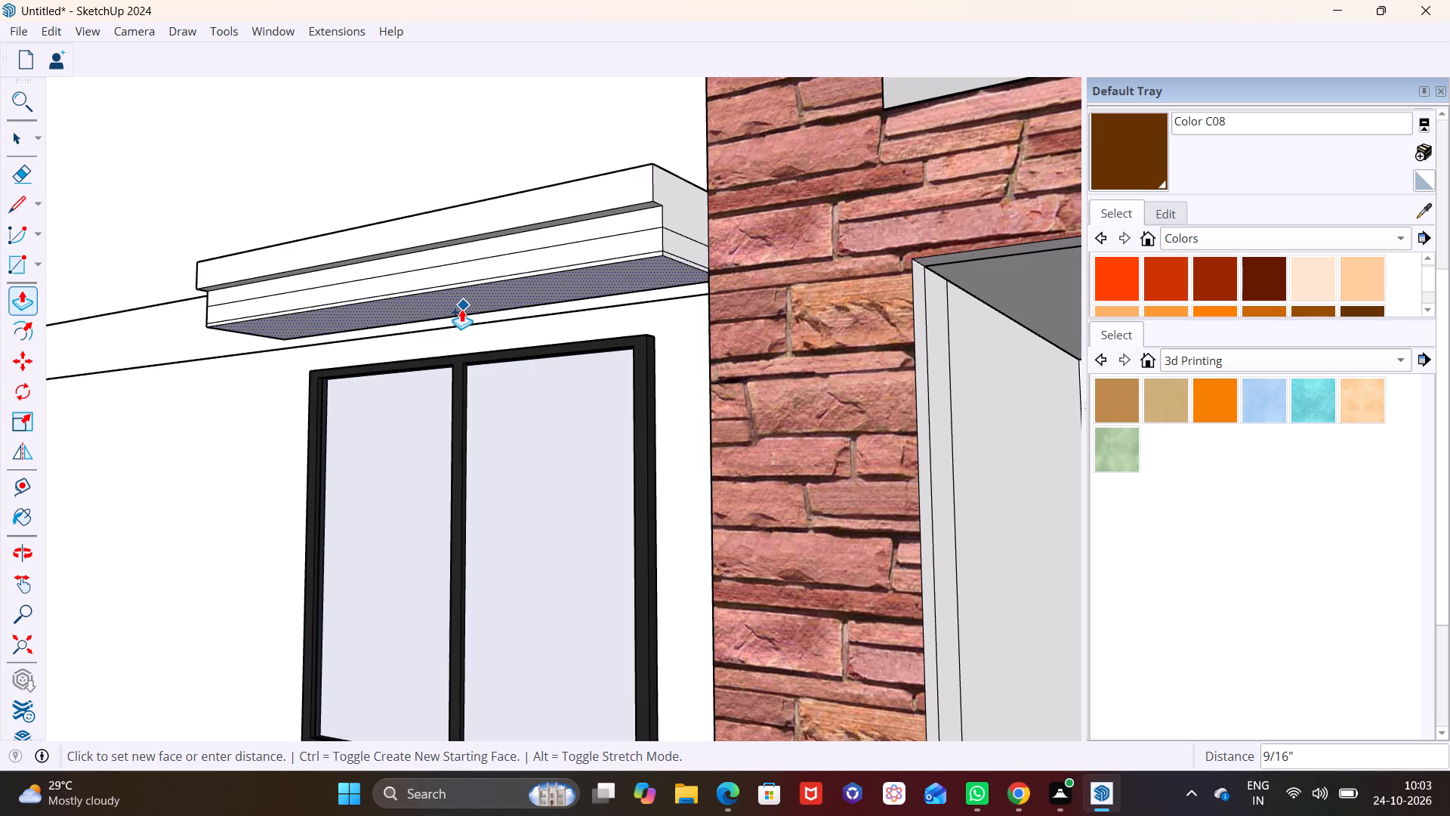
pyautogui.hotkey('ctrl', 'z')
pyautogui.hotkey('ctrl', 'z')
# Pull the underside of the lower tier down about 2 3/4" to add a third tier.
pyautogui.click(486, 271)
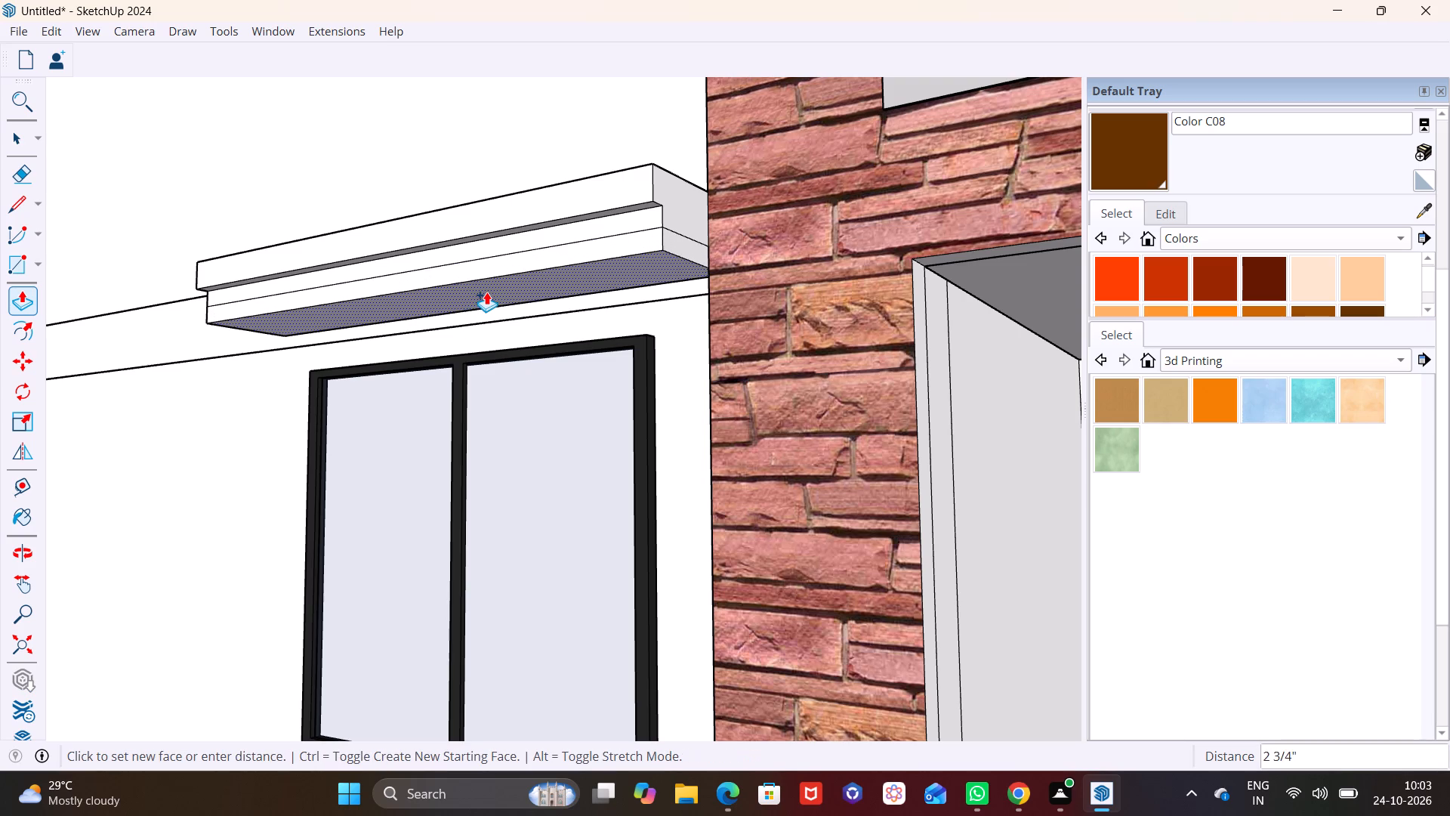
pyautogui.click(486, 295)
# Pull the front face of the lowest tier forward about 2 1/8", leaving a recessed groove between the tiers.
pyautogui.press('space')
pyautogui.click(470, 270)
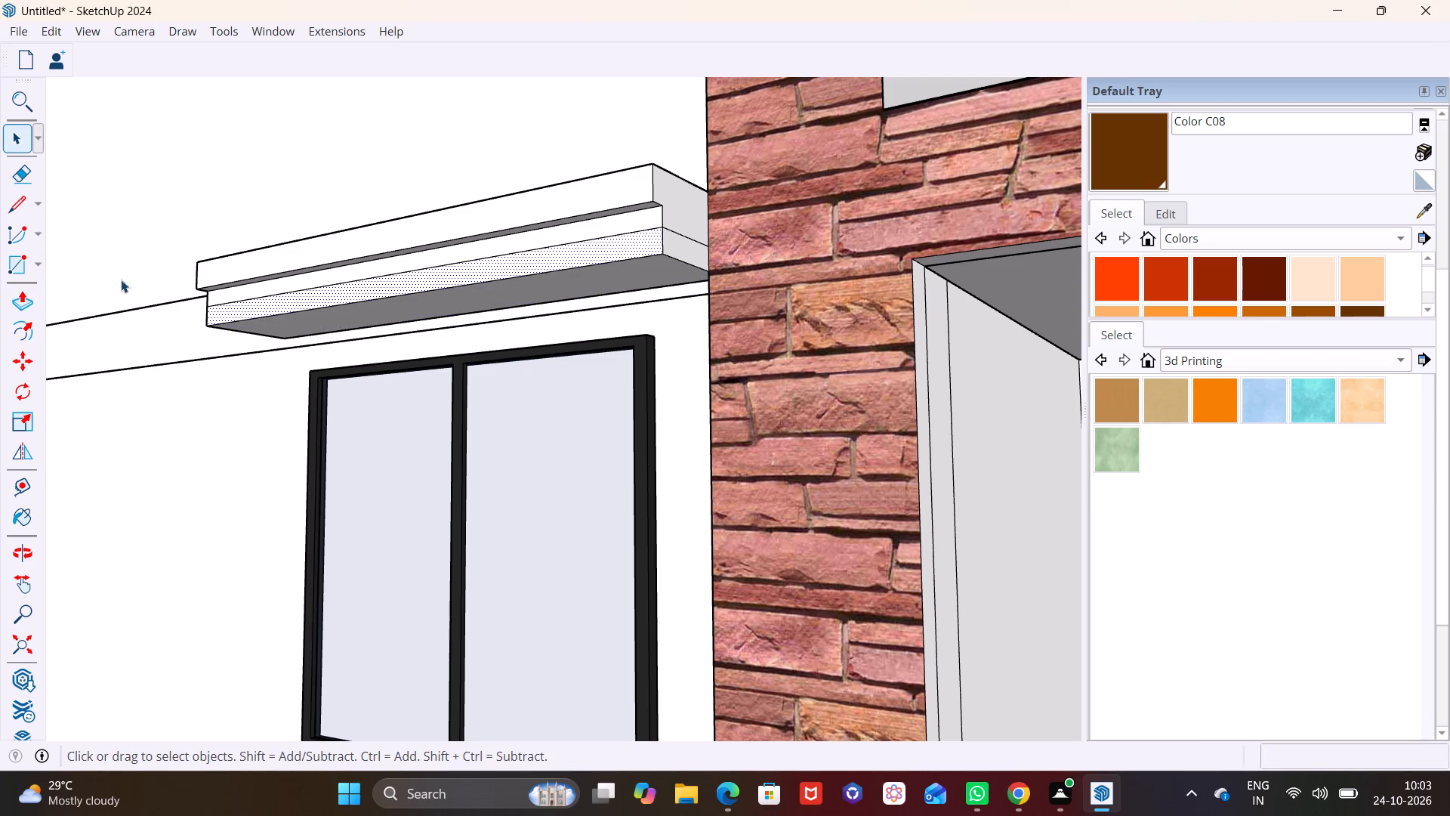
pyautogui.click(27, 296)
pyautogui.click(301, 298)
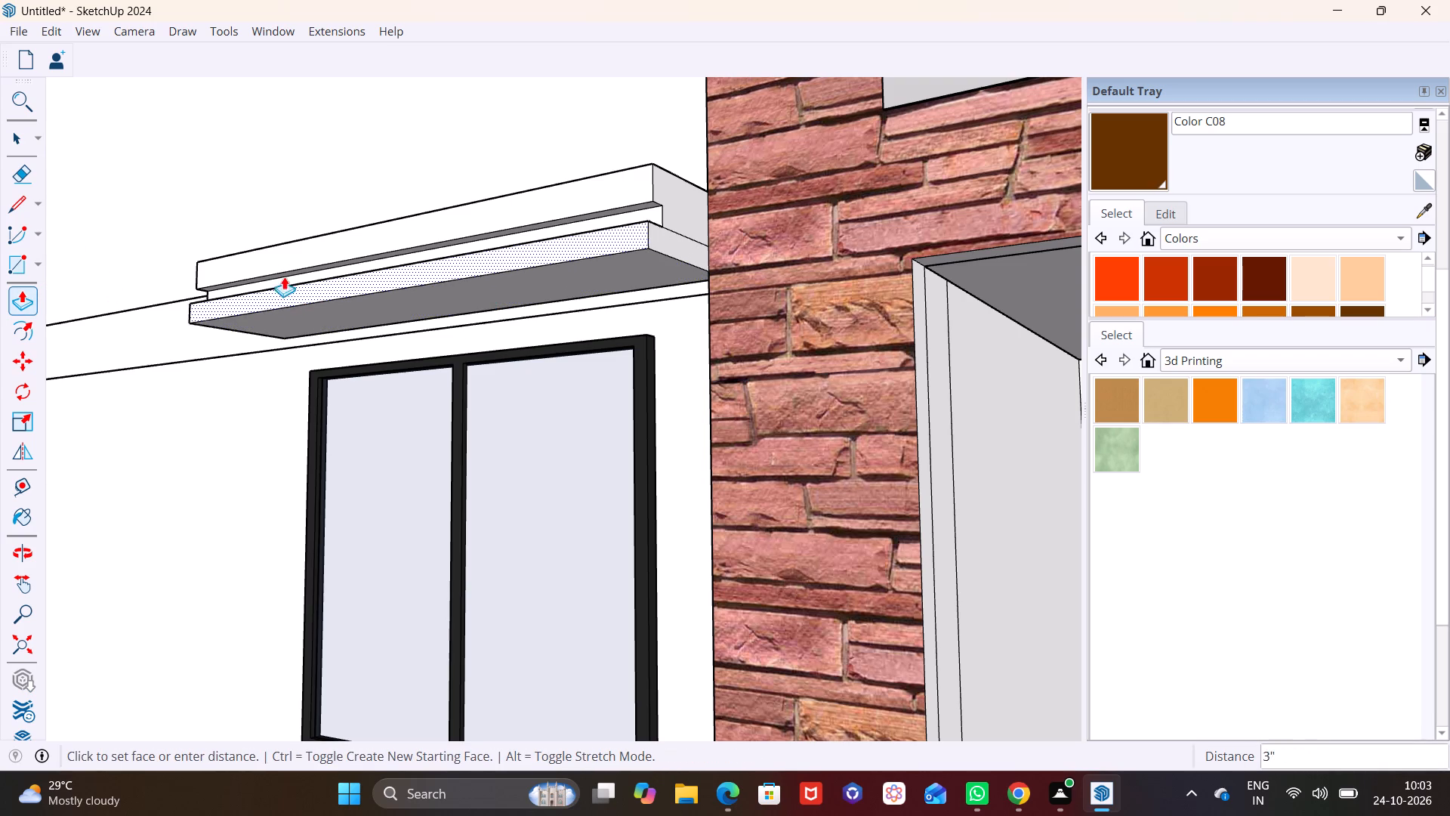
pyautogui.click(284, 264)
# Draw a rectangle about 4 7/8" by 7' 1 9/16" on the band above the third-storey window, starting at the stone column.
pyautogui.scroll(-8, 329, 342)
pyautogui.moveTo(396, 378); pyautogui.dragTo(760, 490, button='middle')
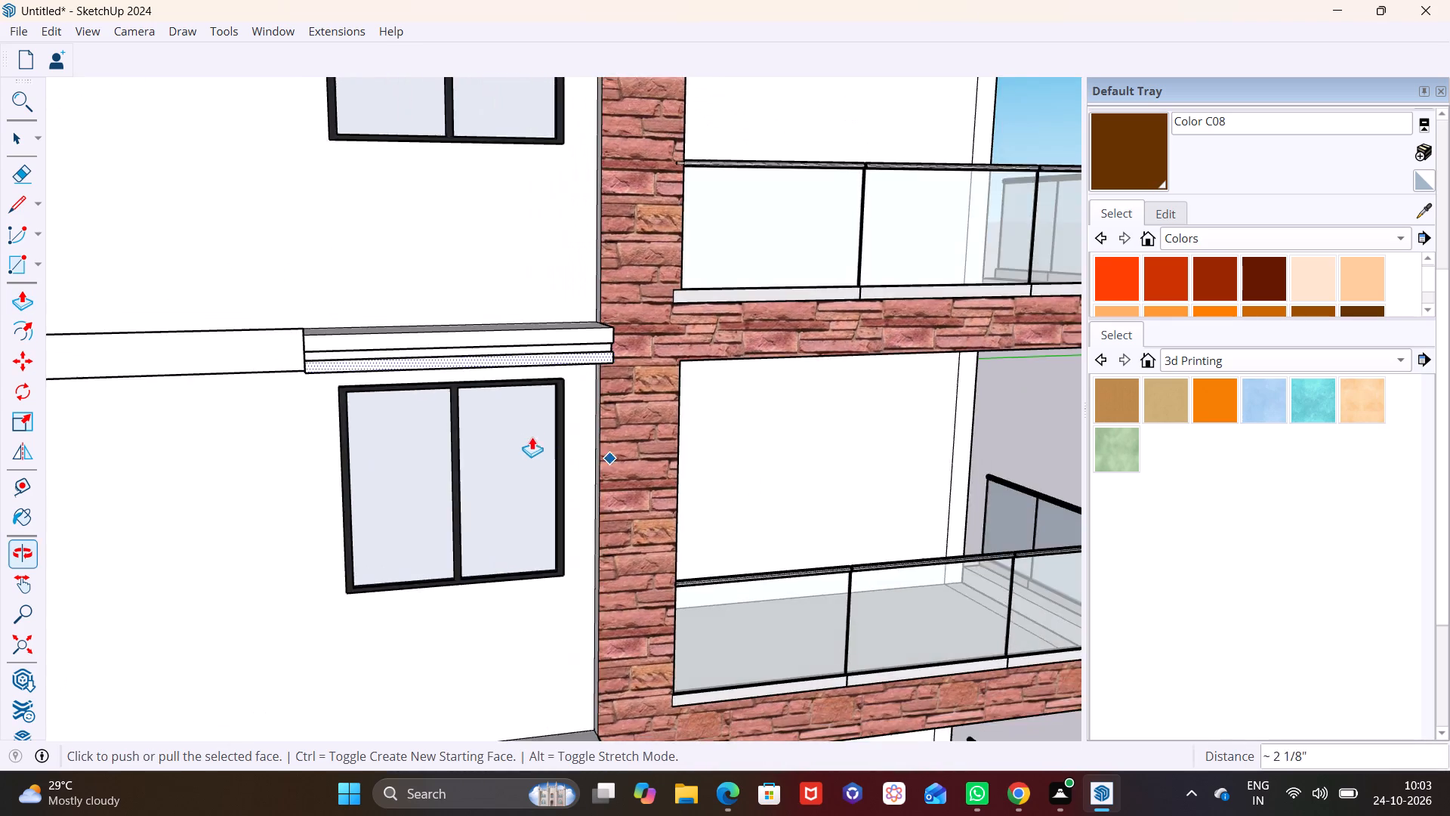
pyautogui.scroll(-8, 526, 435)
pyautogui.press('space')
pyautogui.keyDown('shift'); pyautogui.moveTo(476, 542); pyautogui.dragTo(451, 534, button='middle'); pyautogui.keyUp('shift')
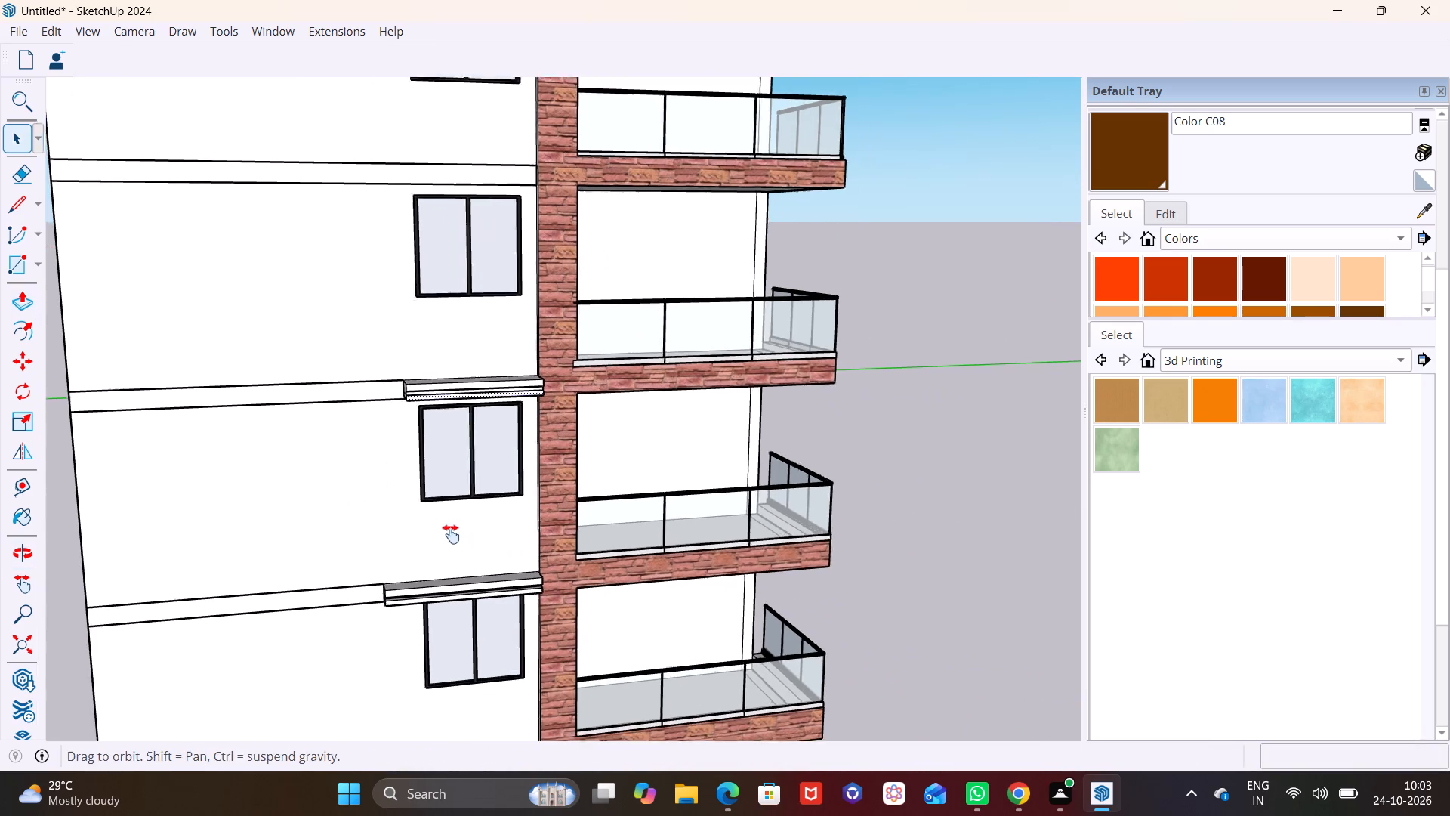
pyautogui.keyDown('shift'); pyautogui.moveTo(451, 534); pyautogui.dragTo(425, 489, button='middle'); pyautogui.keyUp('shift')
pyautogui.keyDown('shift'); pyautogui.scroll(1, 442, 522); pyautogui.keyUp('shift')
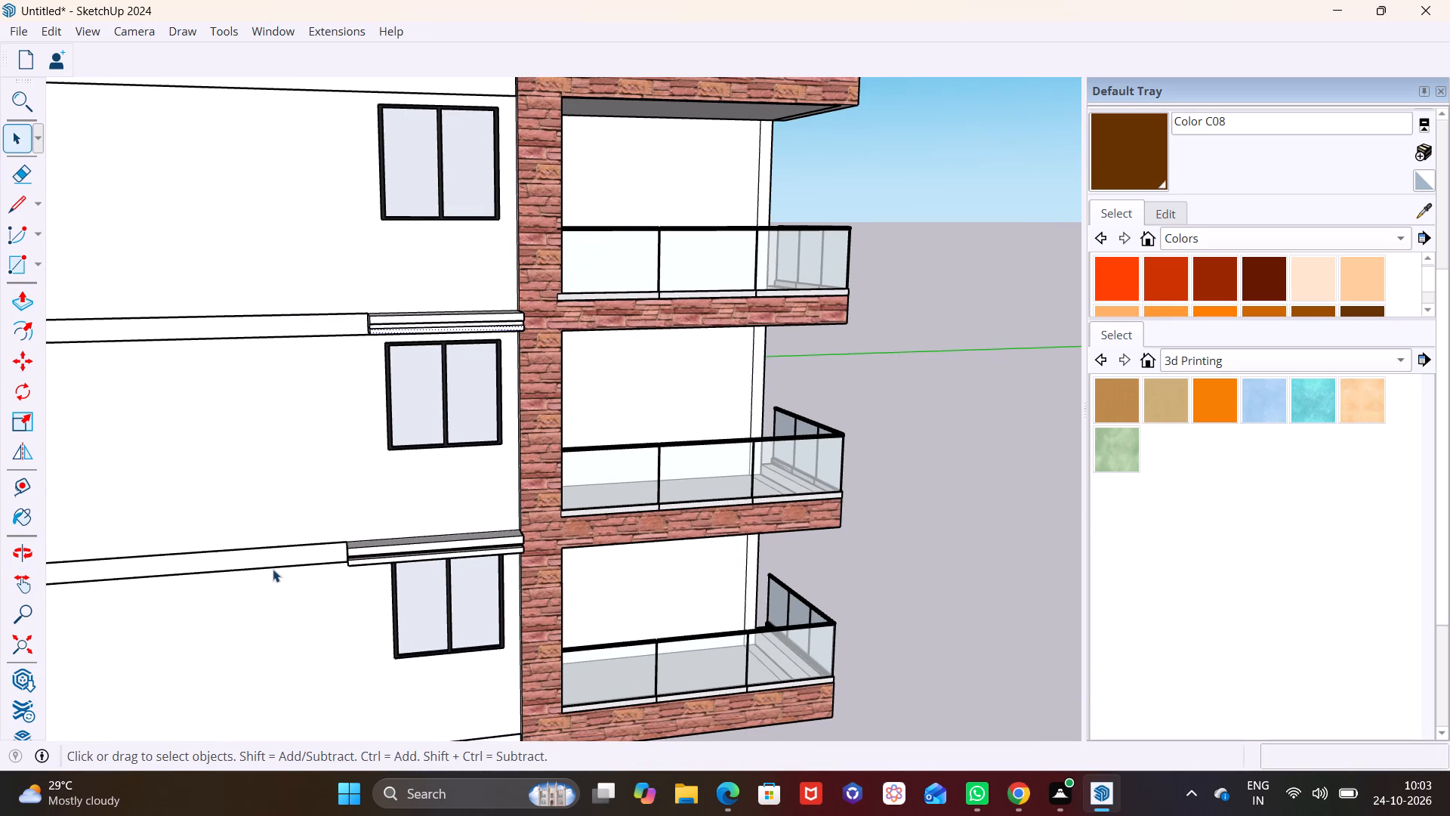
pyautogui.scroll(2, 372, 387)
pyautogui.moveTo(360, 444); pyautogui.dragTo(419, 448, button='middle')
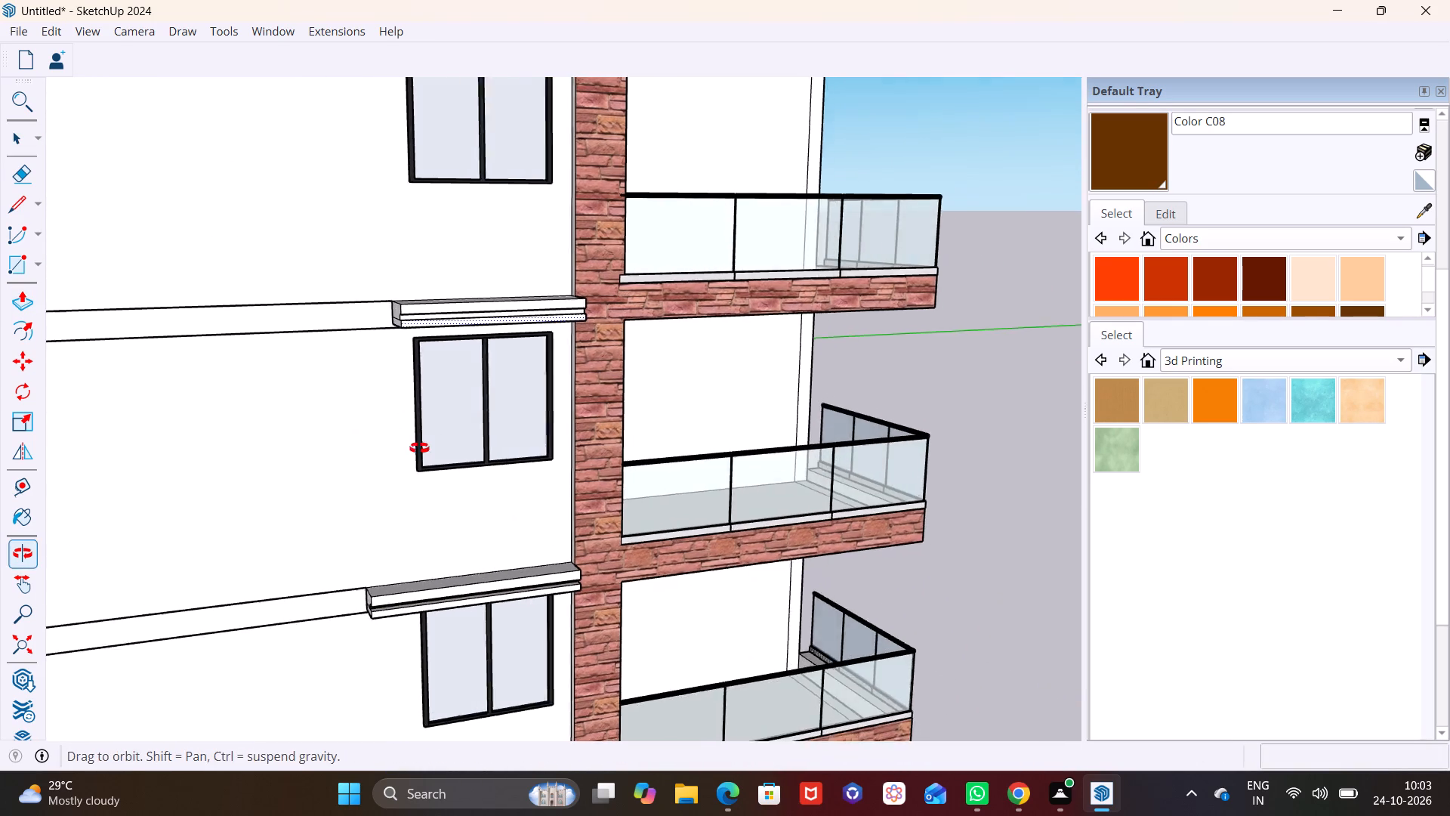
pyautogui.moveTo(419, 448); pyautogui.dragTo(518, 448, button='middle')
pyautogui.keyDown('shift'); pyautogui.moveTo(452, 371); pyautogui.dragTo(362, 591, button='middle'); pyautogui.keyUp('shift')
pyautogui.keyDown('shift'); pyautogui.moveTo(472, 420); pyautogui.dragTo(449, 567, button='middle'); pyautogui.keyUp('shift')
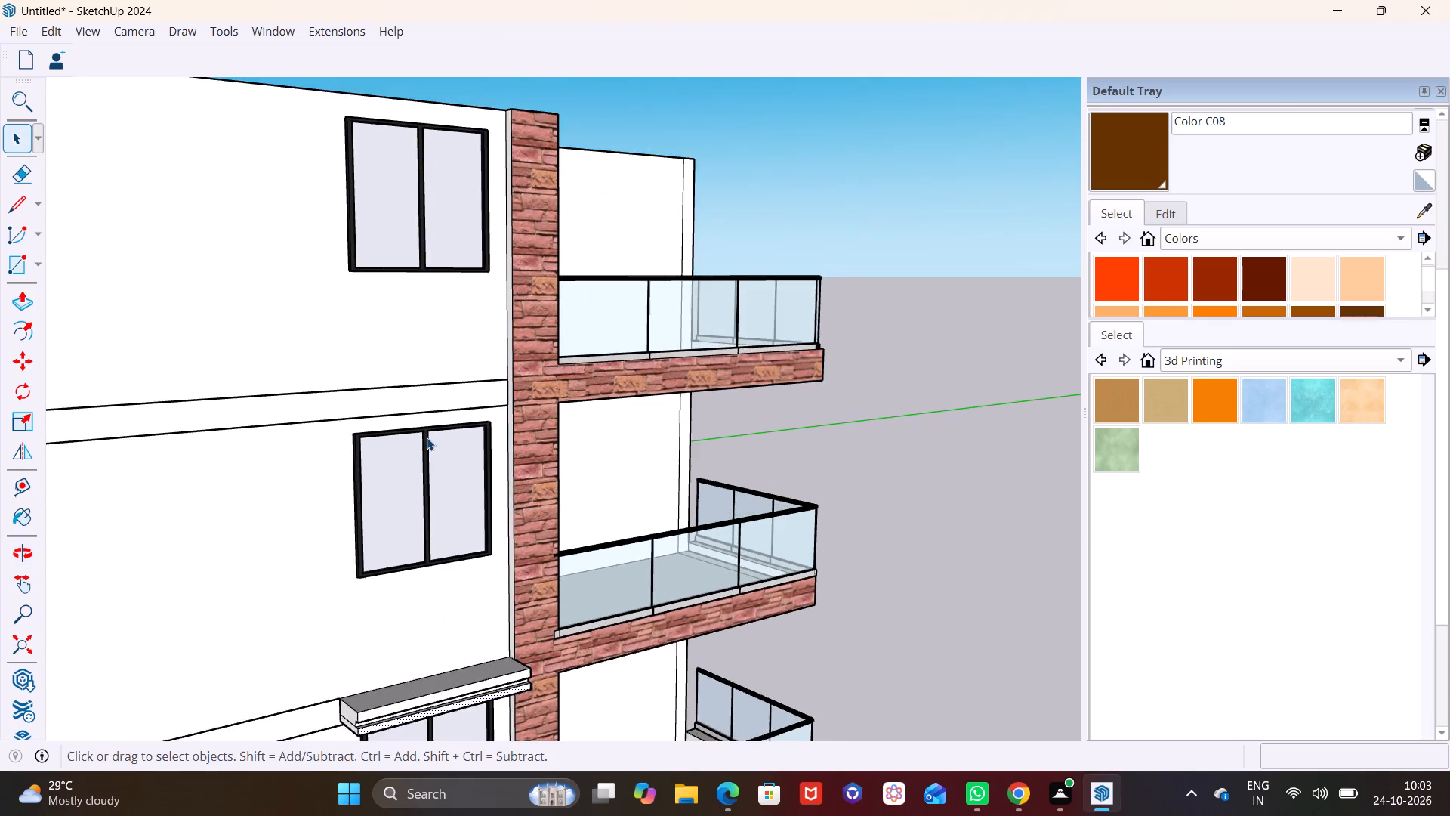
pyautogui.scroll(5, 427, 437)
pyautogui.moveTo(427, 437); pyautogui.dragTo(352, 480, button='middle')
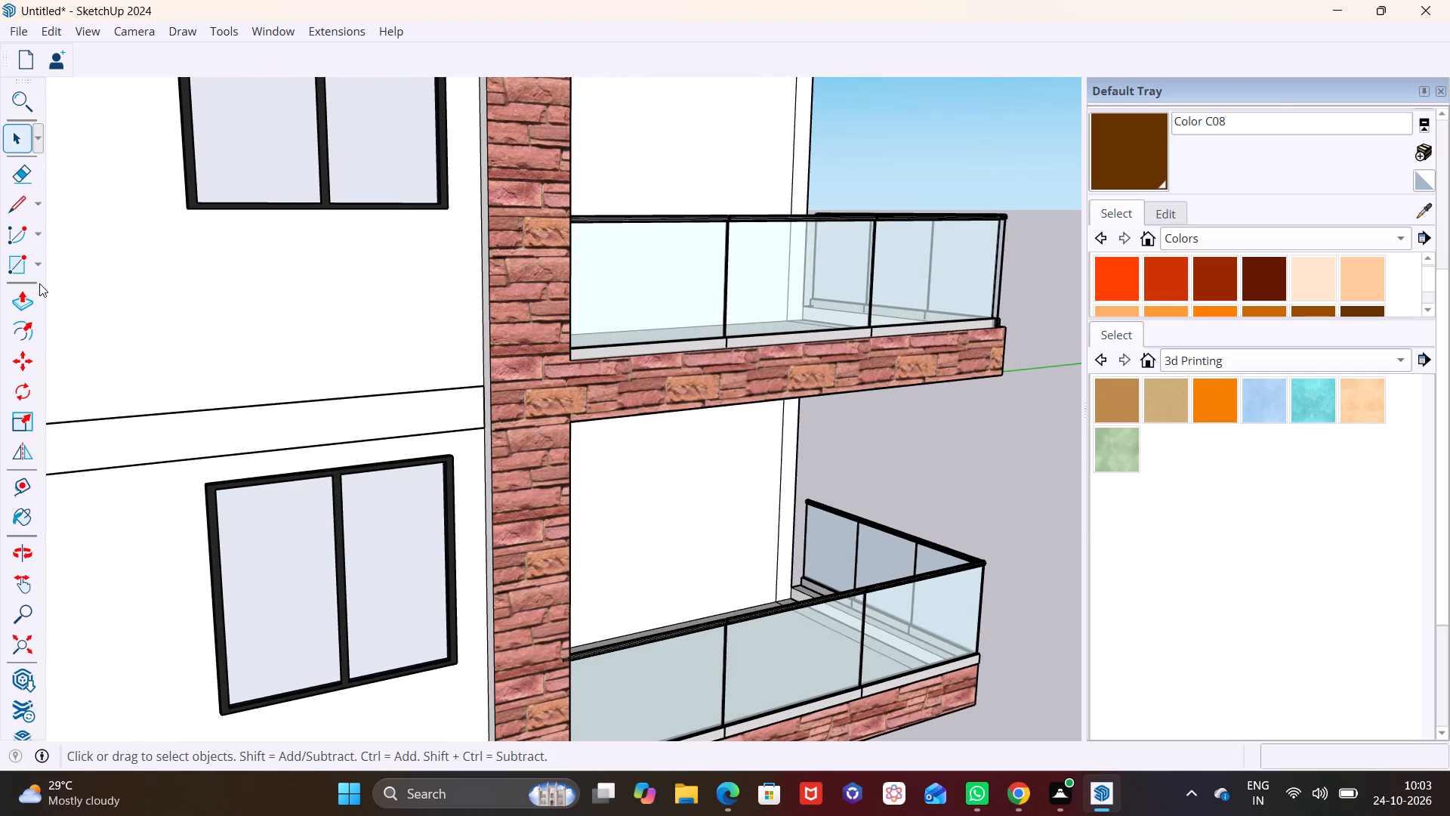
pyautogui.click(41, 268)
pyautogui.click(39, 286)
pyautogui.moveTo(480, 381); pyautogui.dragTo(538, 383, button='middle')
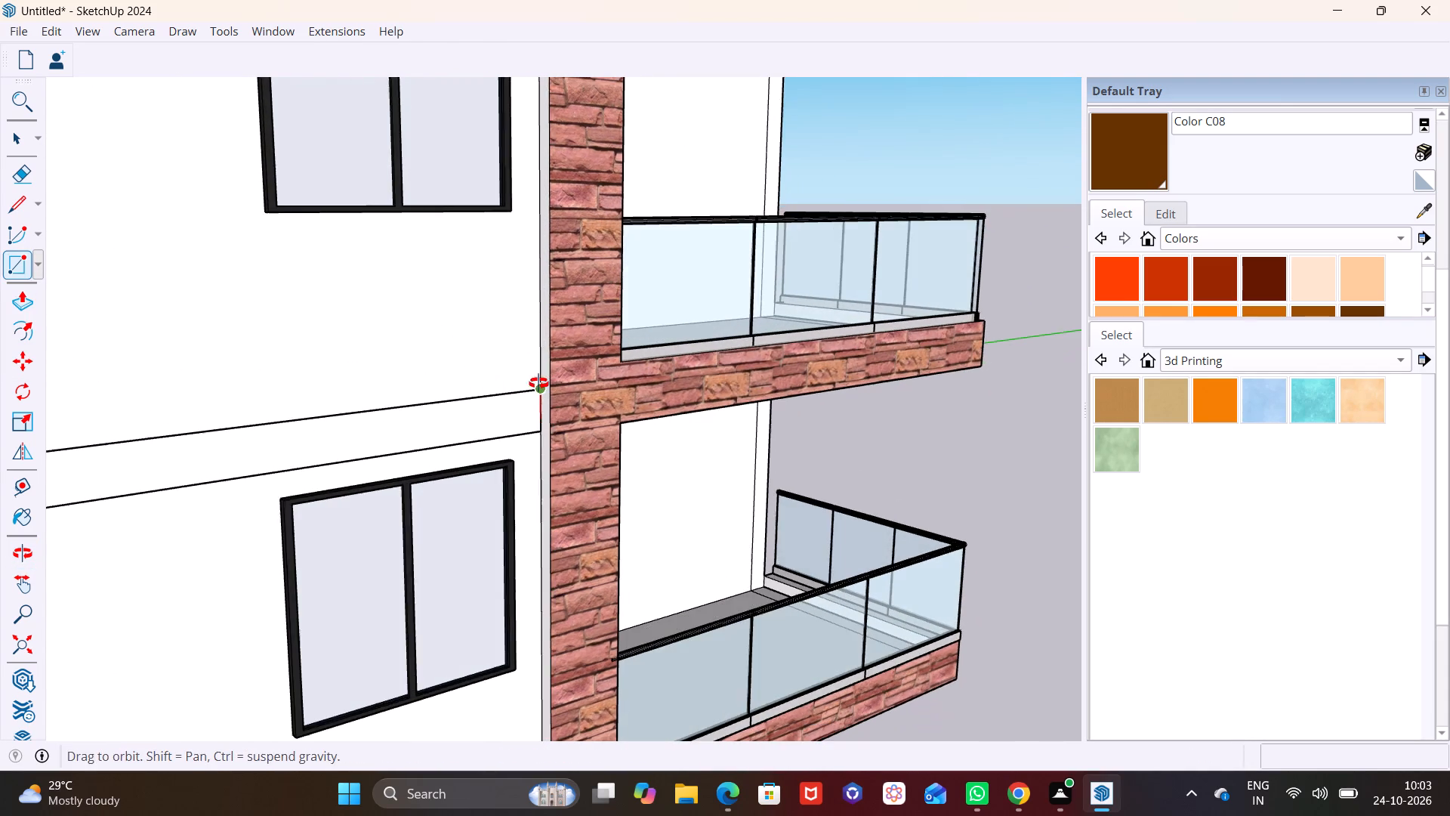
pyautogui.moveTo(538, 383); pyautogui.dragTo(540, 383, button='middle')
pyautogui.scroll(3, 541, 395)
pyautogui.click(542, 391)
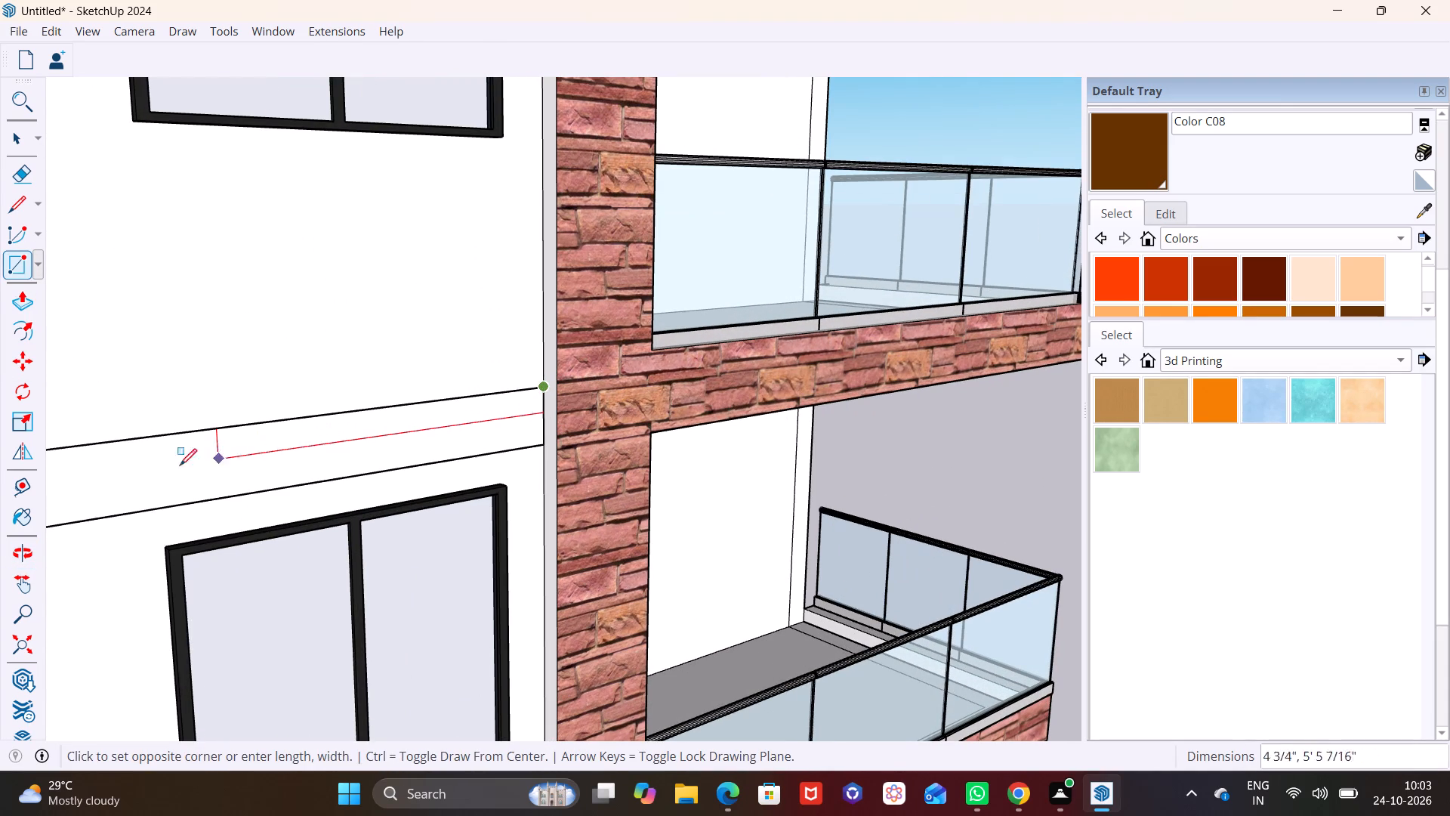
pyautogui.click(101, 474)
# Pull the new rectangle above the third-storey window out about 2' 1/8" to form a projecting ledge.
pyautogui.press('space')
pyautogui.click(134, 455)
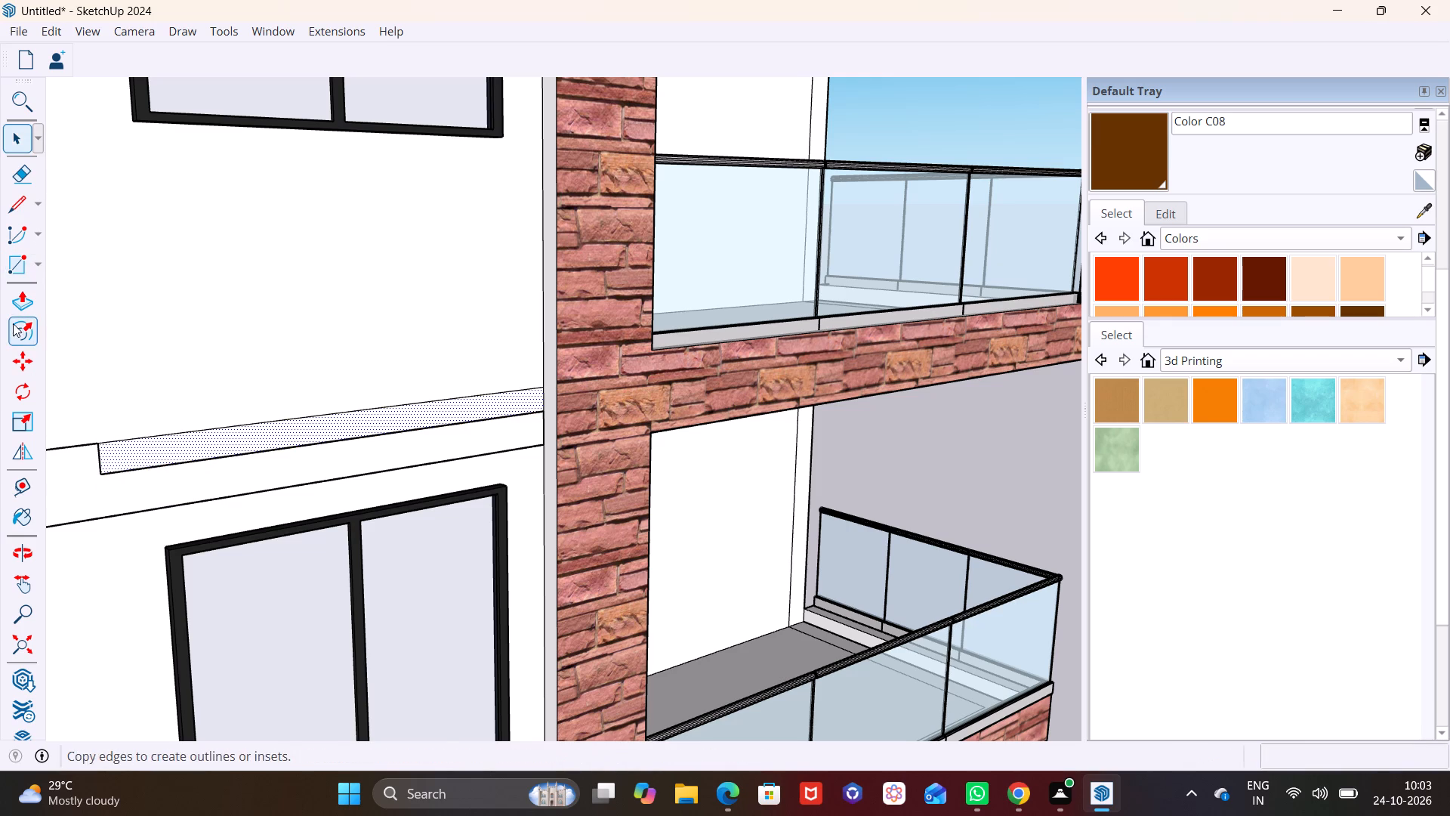
pyautogui.click(18, 301)
pyautogui.click(158, 444)
pyautogui.click(214, 453)
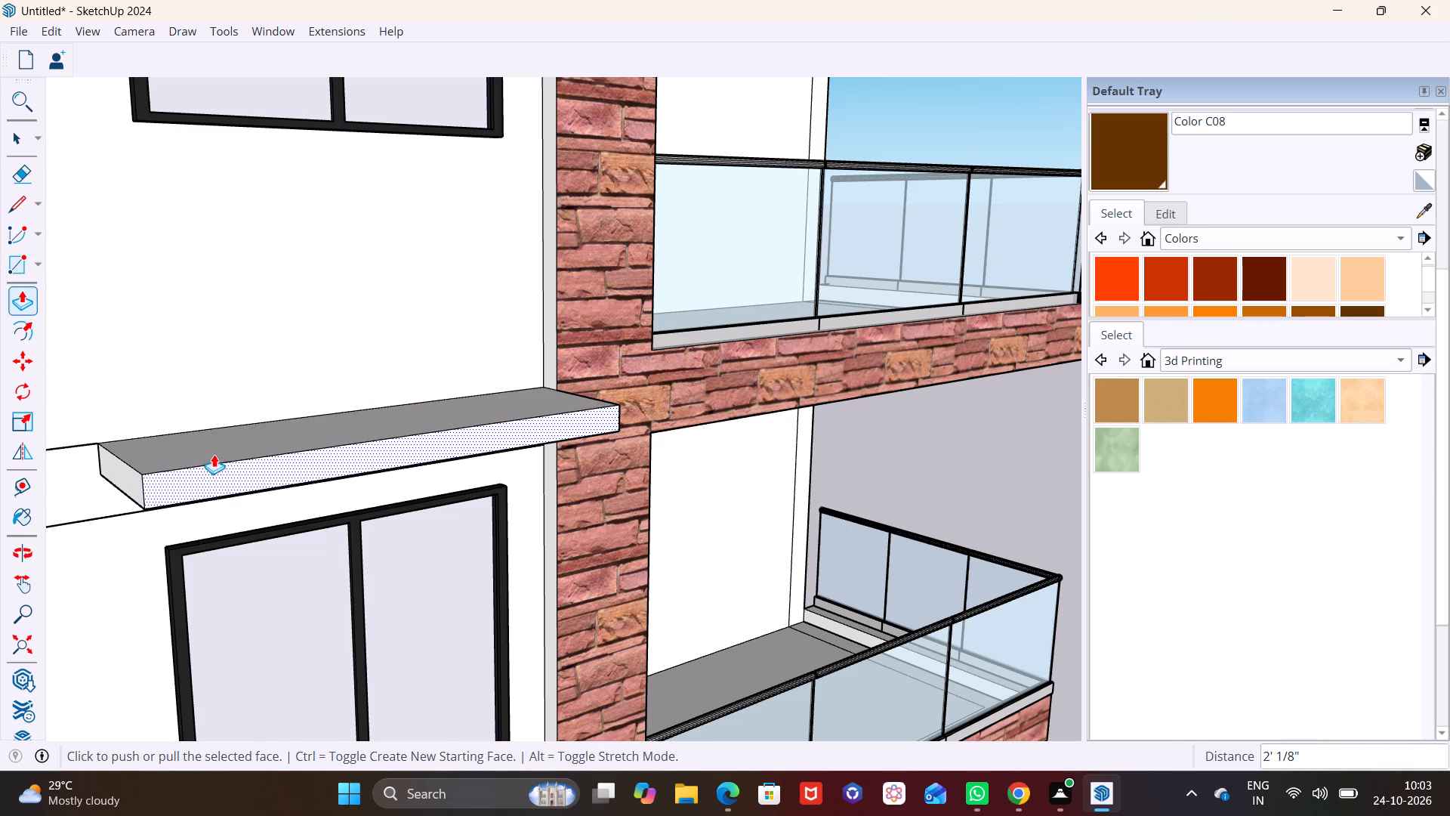
# Draw a line about 7' 1 15/16" long across the third-storey ledge's underside, parallel and close to its front edge.
pyautogui.moveTo(343, 512); pyautogui.dragTo(191, 301, button='middle')
pyautogui.scroll(-2, 237, 363)
pyautogui.keyDown('shift'); pyautogui.moveTo(258, 420); pyautogui.dragTo(458, 536, button='middle'); pyautogui.keyUp('shift')
pyautogui.moveTo(466, 456); pyautogui.dragTo(333, 456, button='middle')
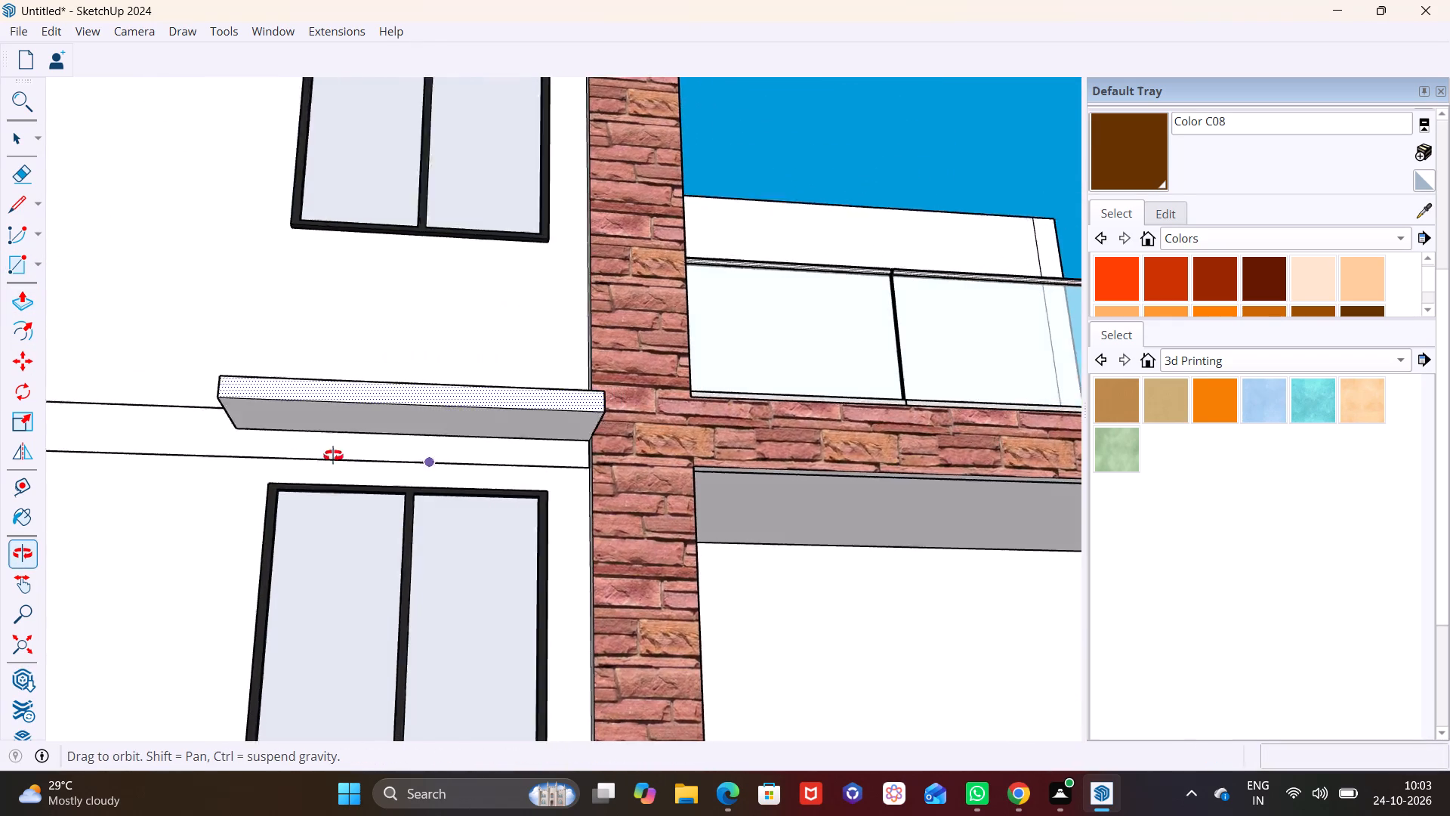
pyautogui.moveTo(333, 456); pyautogui.dragTo(194, 454, button='middle')
pyautogui.scroll(3, 255, 436)
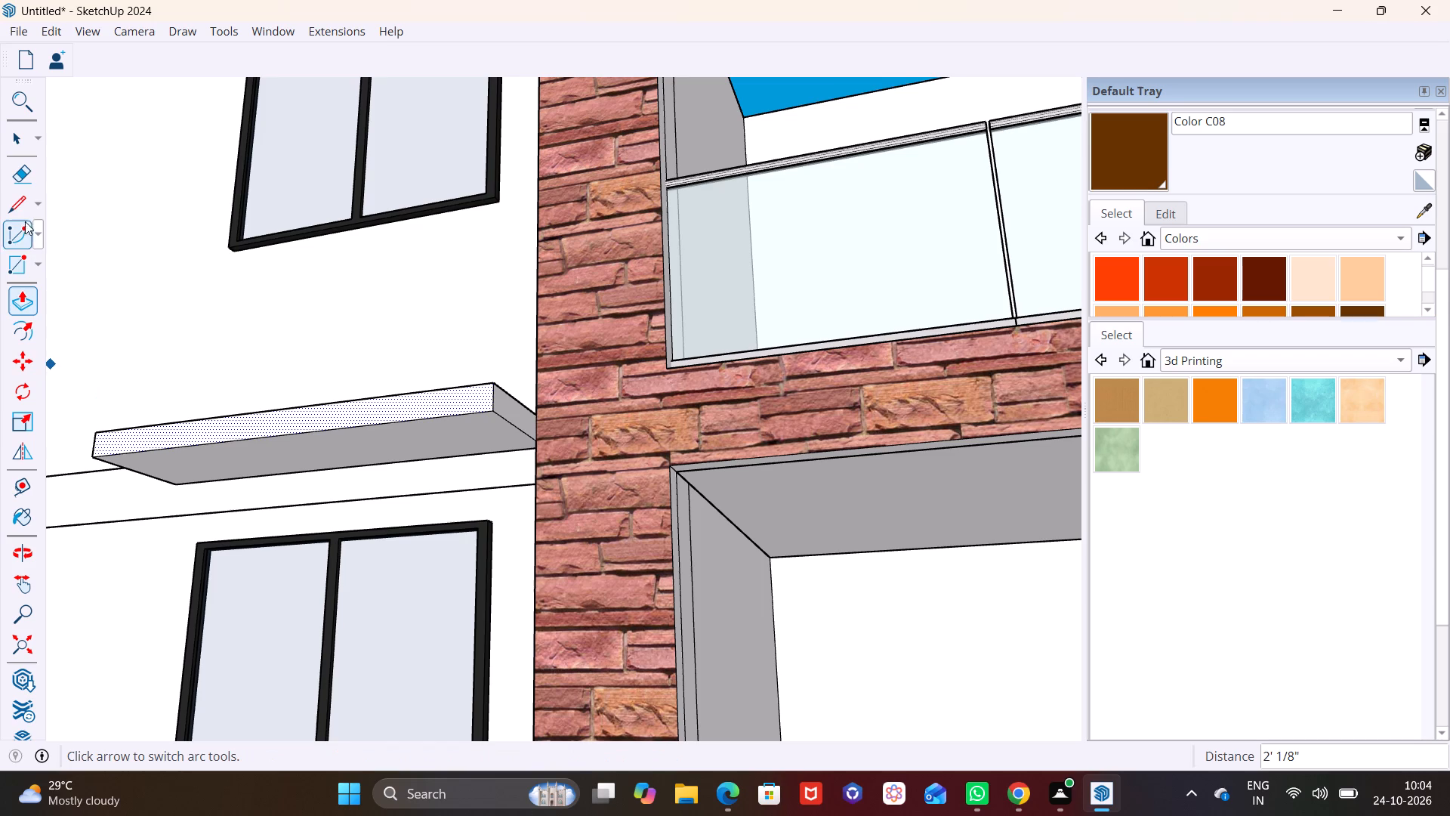
pyautogui.click(18, 210)
pyautogui.click(122, 466)
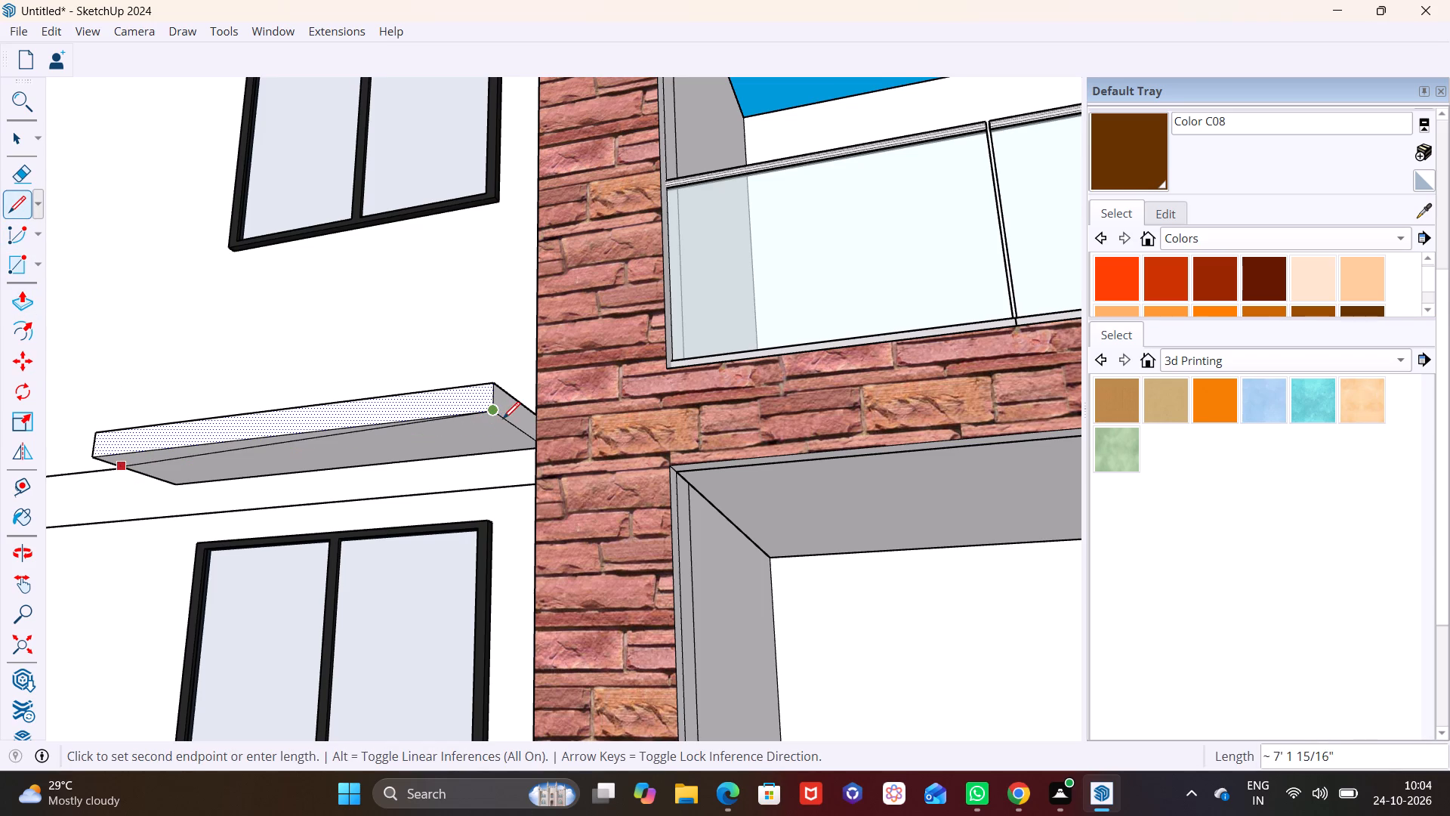
pyautogui.click(505, 420)
# Pull the larger rear part of the third-storey ledge's underside down about 3 3/4" to form a second tier.
pyautogui.press('space')
pyautogui.click(413, 427)
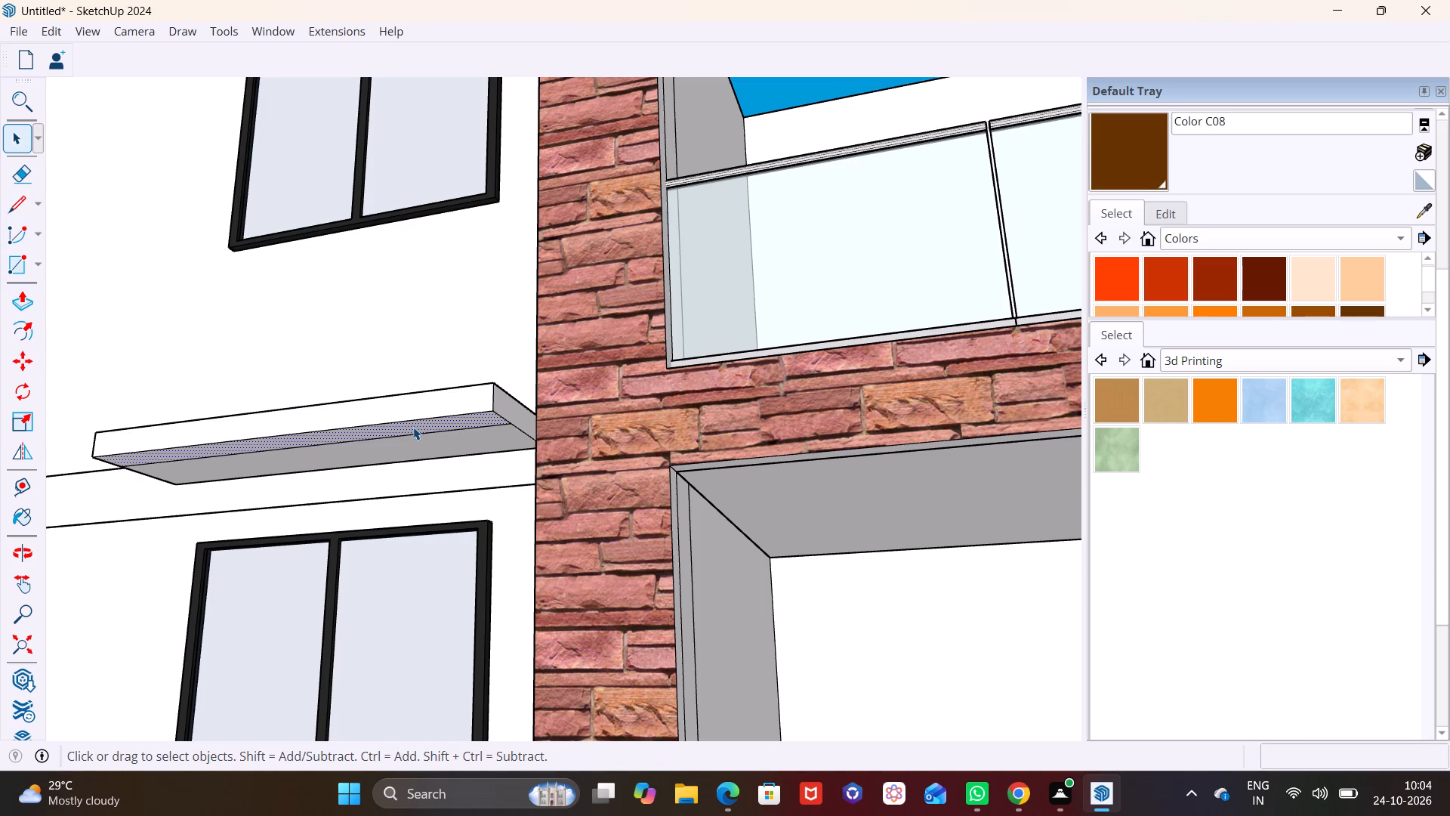
pyautogui.click(29, 305)
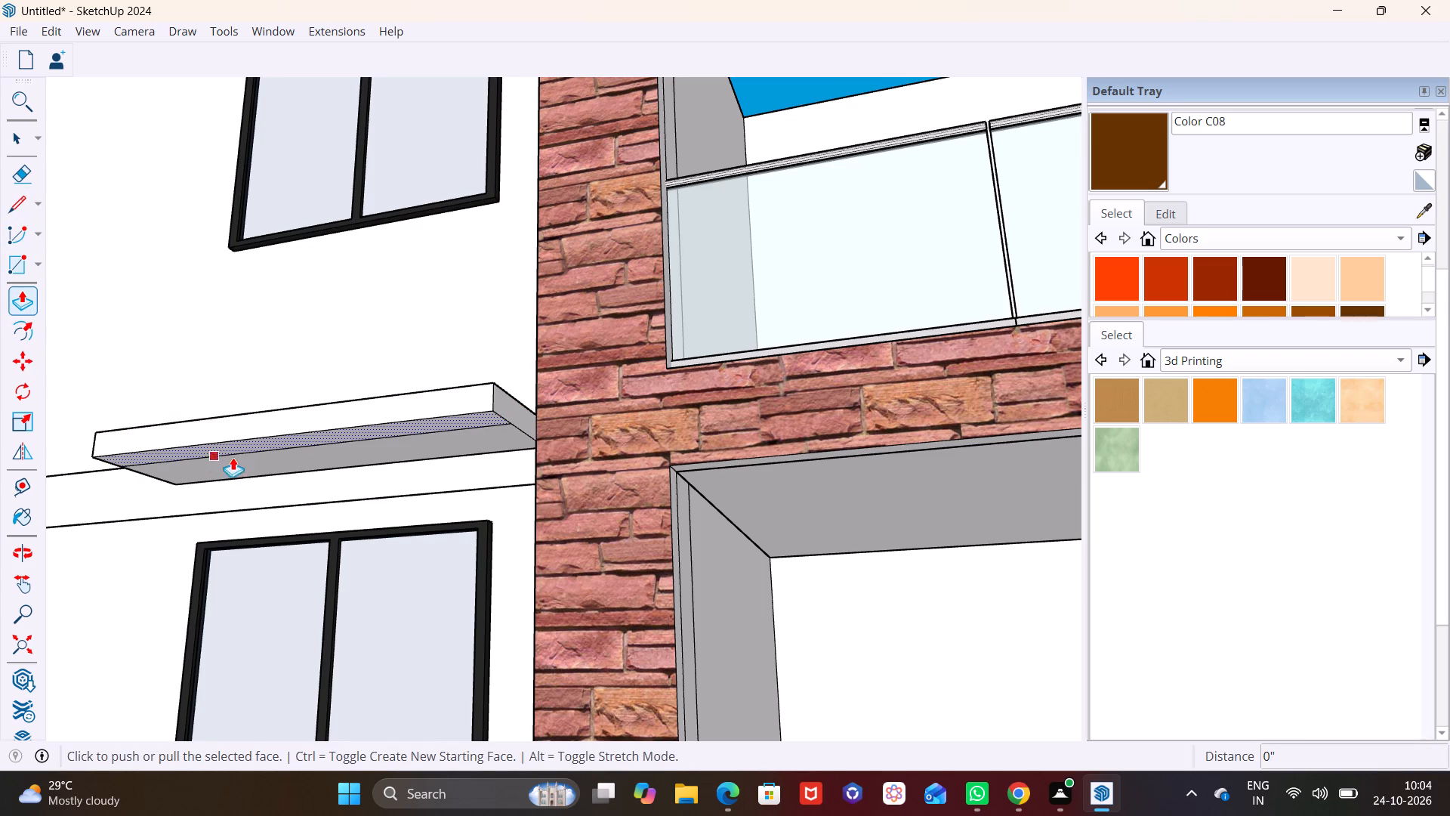
pyautogui.press('space')
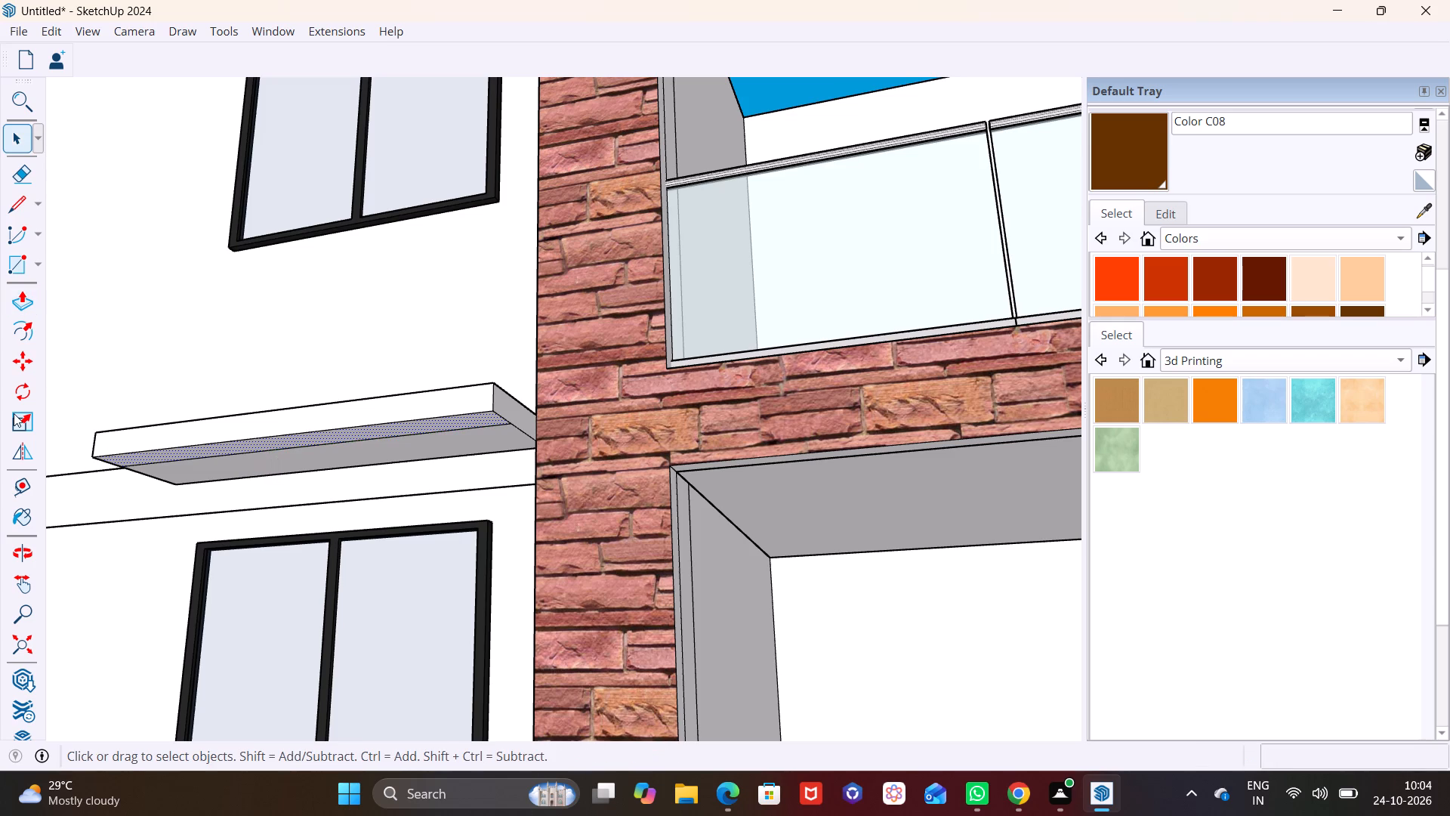
pyautogui.click(8, 132)
pyautogui.click(207, 471)
pyautogui.click(30, 296)
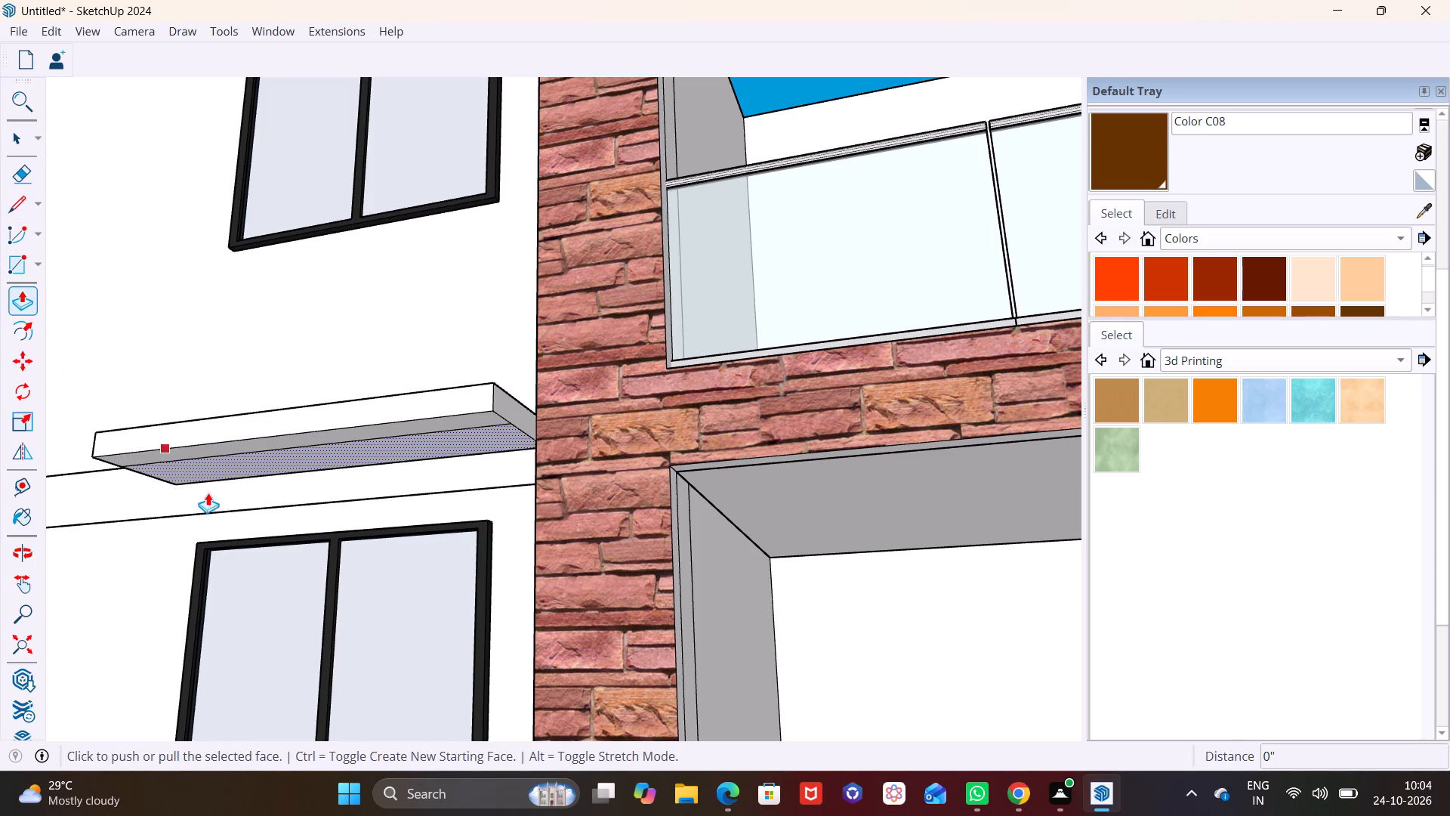
pyautogui.click(216, 471)
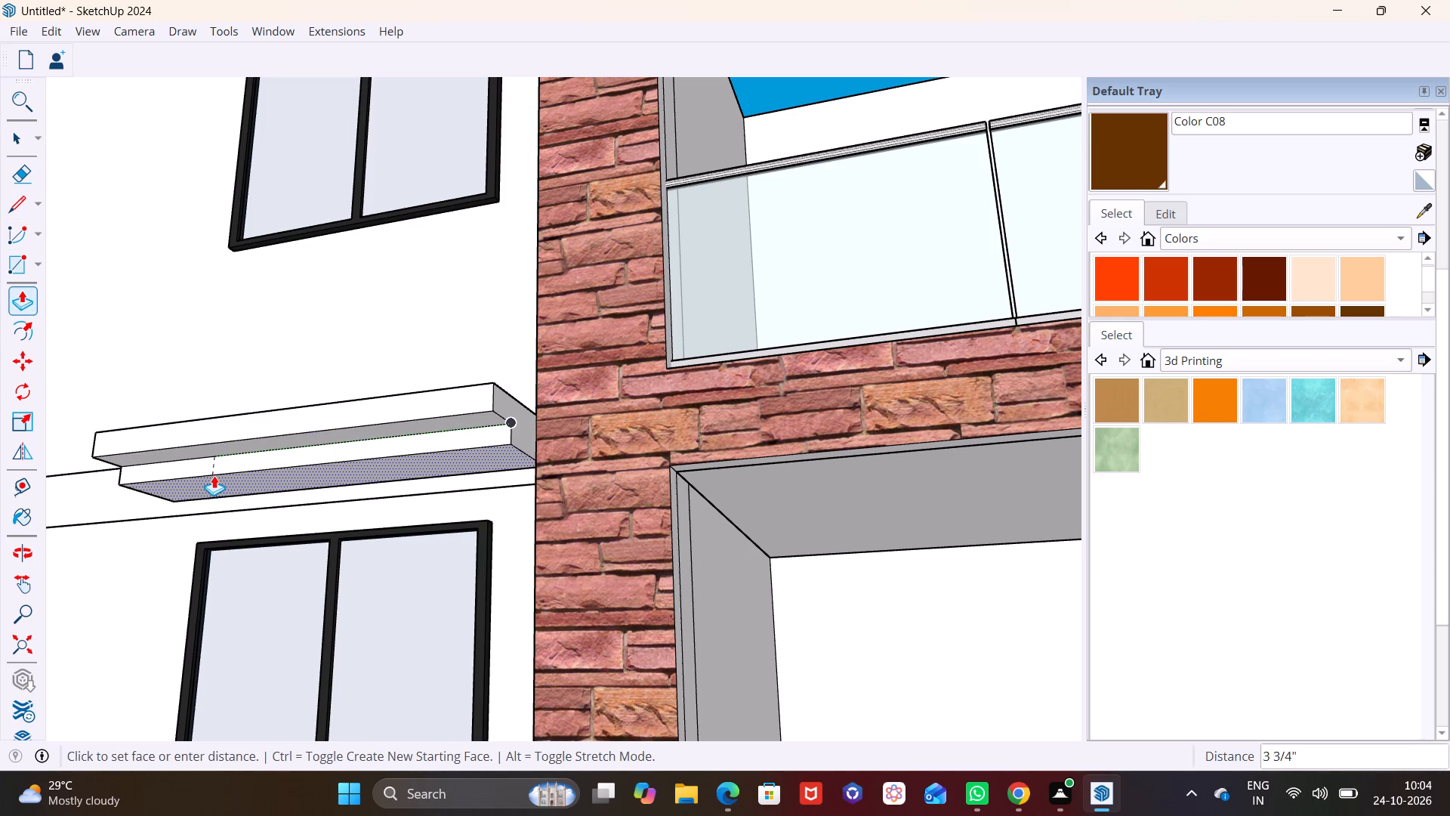
pyautogui.click(214, 475)
pyautogui.press('space')
# Pull the second tier's front face on the third-storey ledge forward about 3 3/4", leaving it slightly behind the top tier.
pyautogui.click(232, 459)
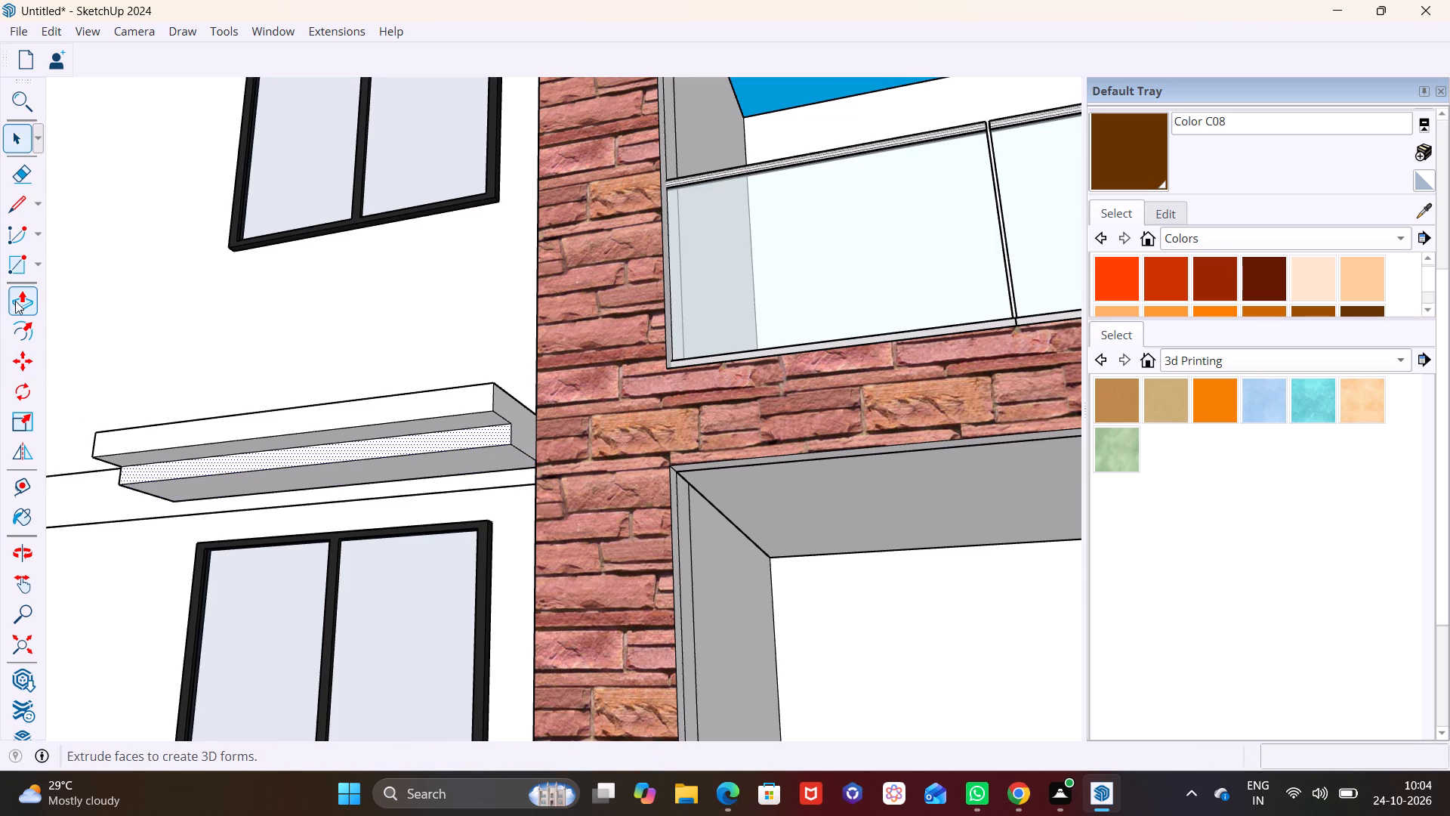
pyautogui.click(20, 300)
pyautogui.click(212, 465)
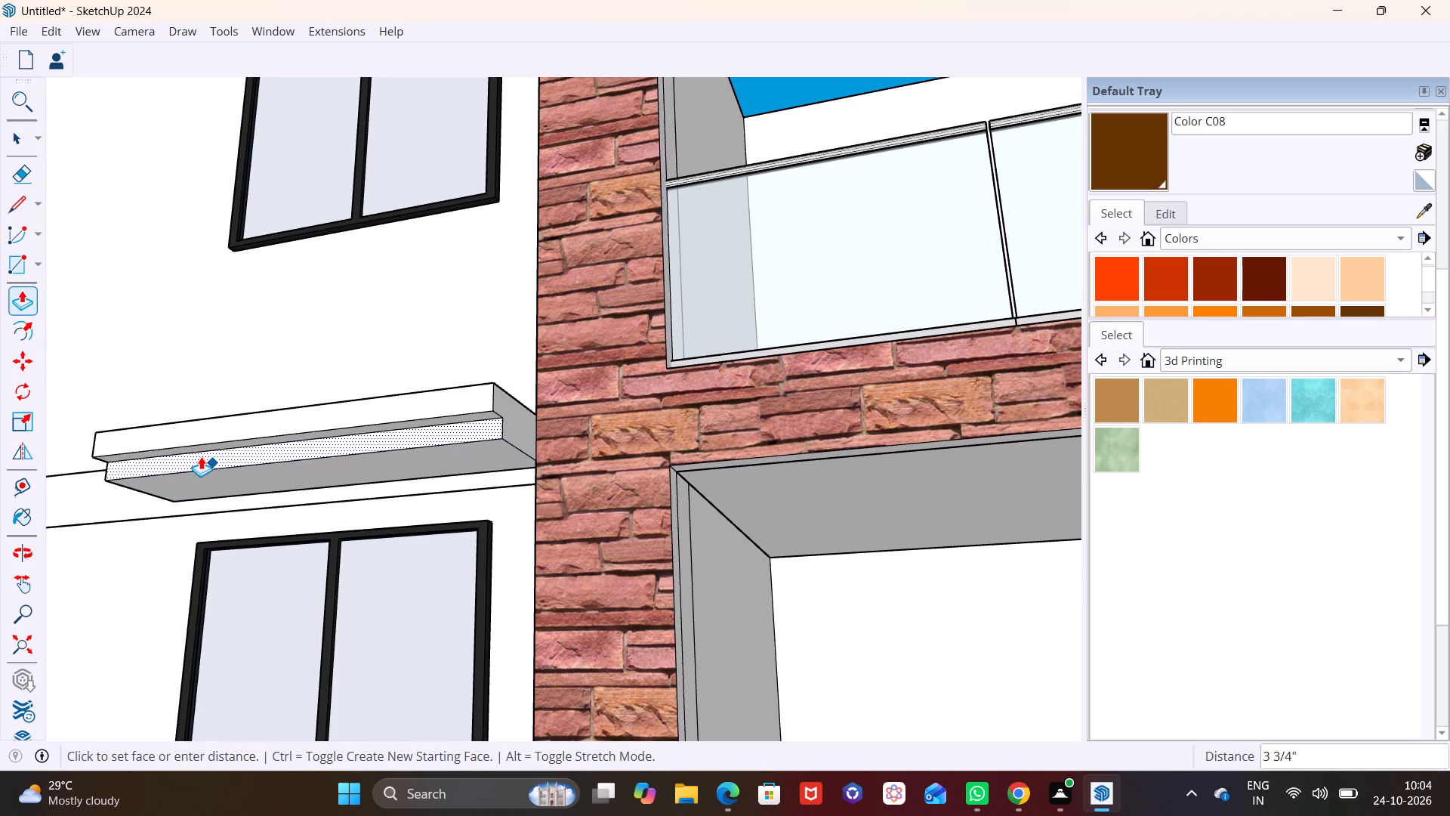
pyautogui.click(197, 456)
pyautogui.press('space')
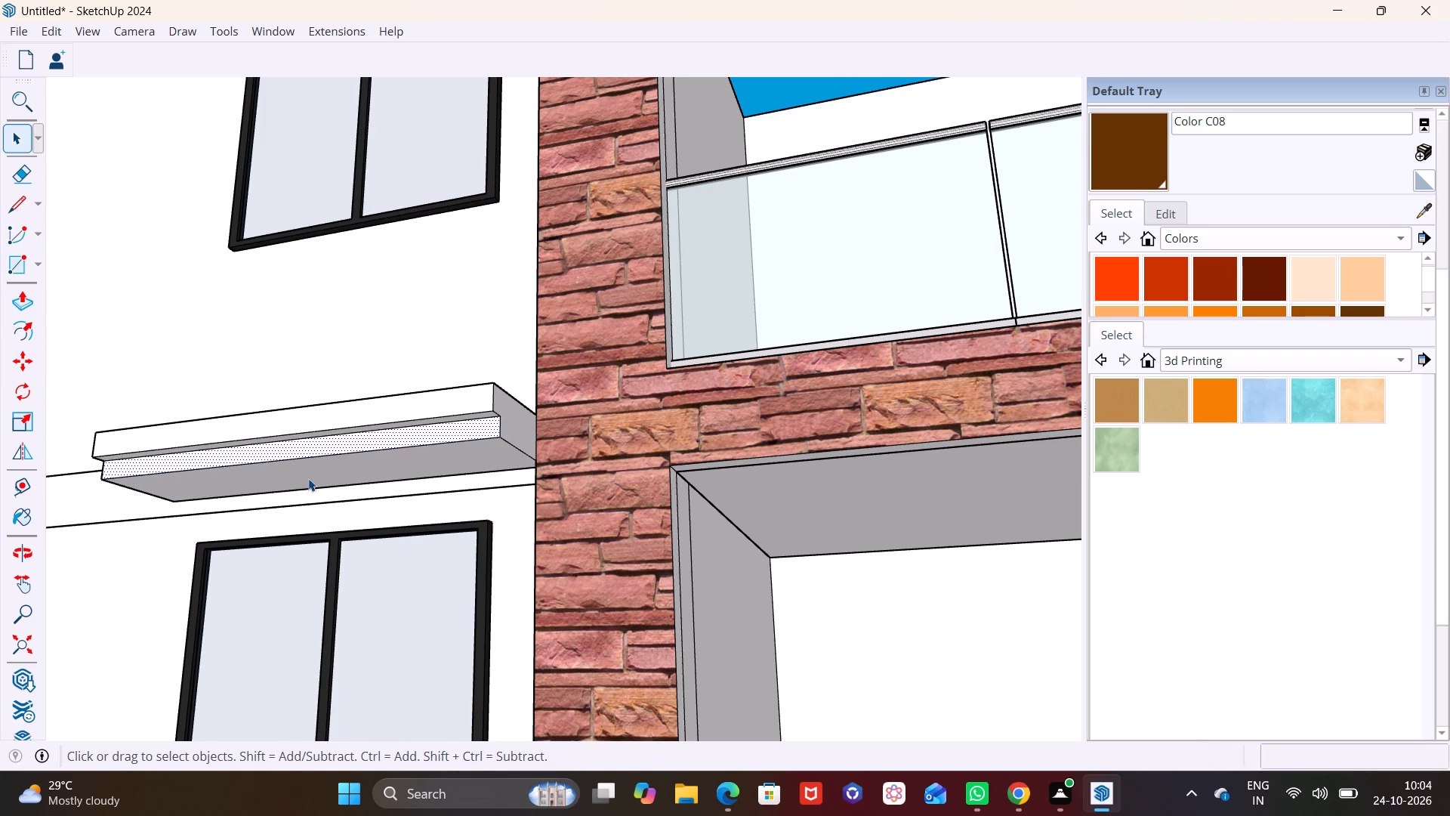
# Pull the third-storey ledge's underside down from a new starting face to add a separate lowest tier.
pyautogui.click(308, 478)
pyautogui.click(28, 303)
pyautogui.click(246, 475)
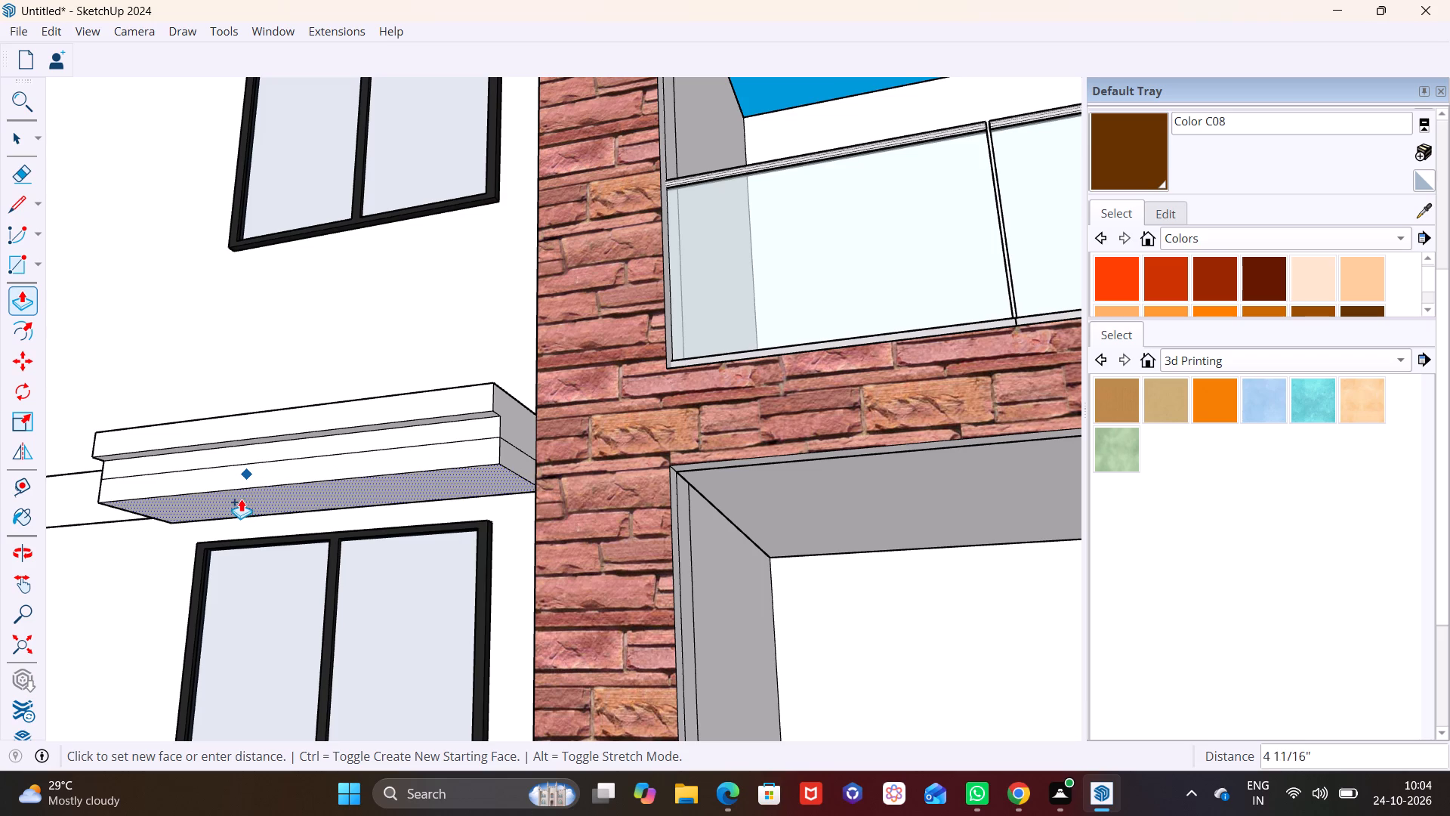
pyautogui.click(243, 493)
pyautogui.press('space')
# Pull the lowest tier's front face on the third-storey ledge forward, flush with the top tier.
pyautogui.click(230, 481)
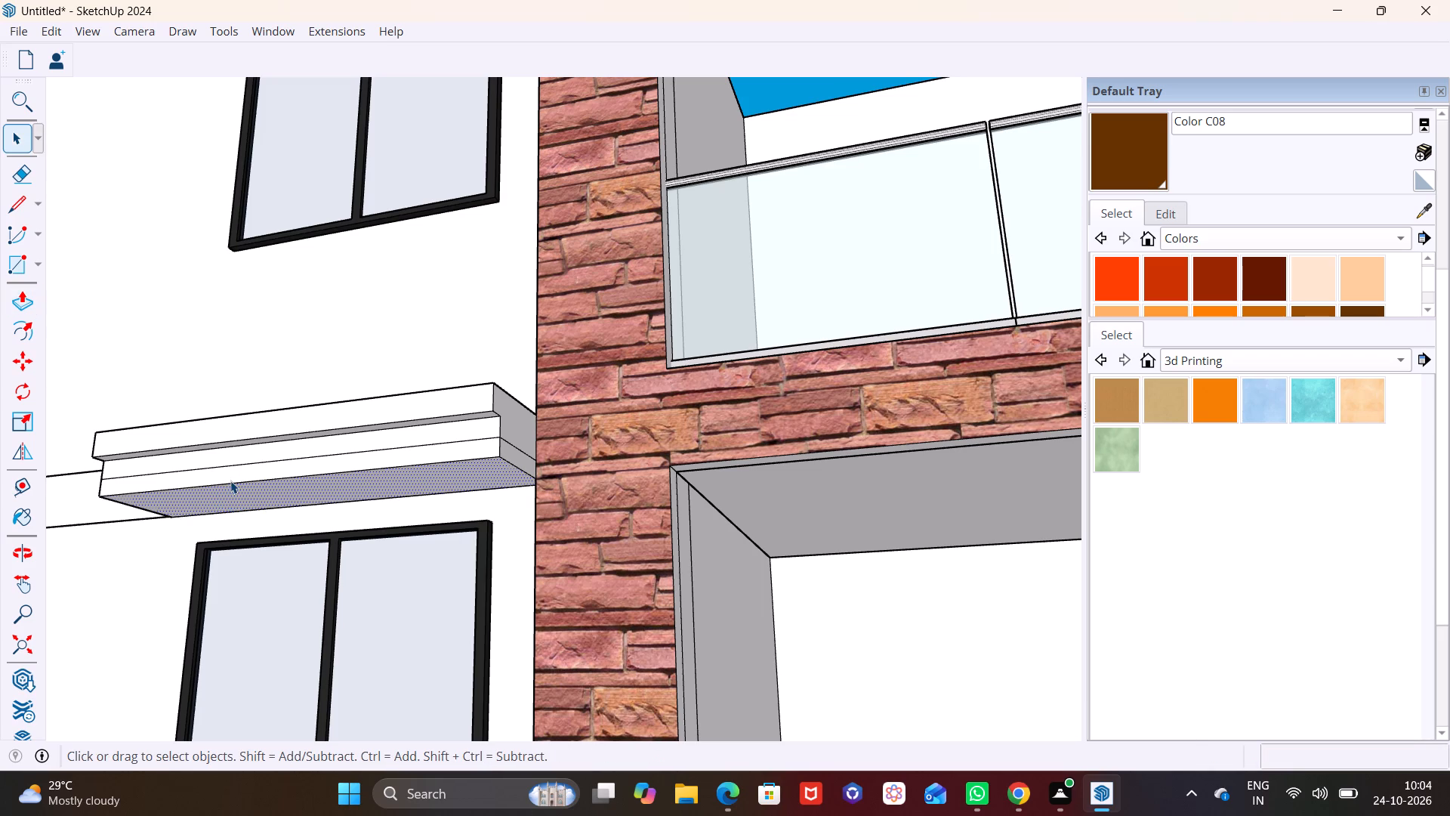
pyautogui.click(27, 308)
pyautogui.click(415, 456)
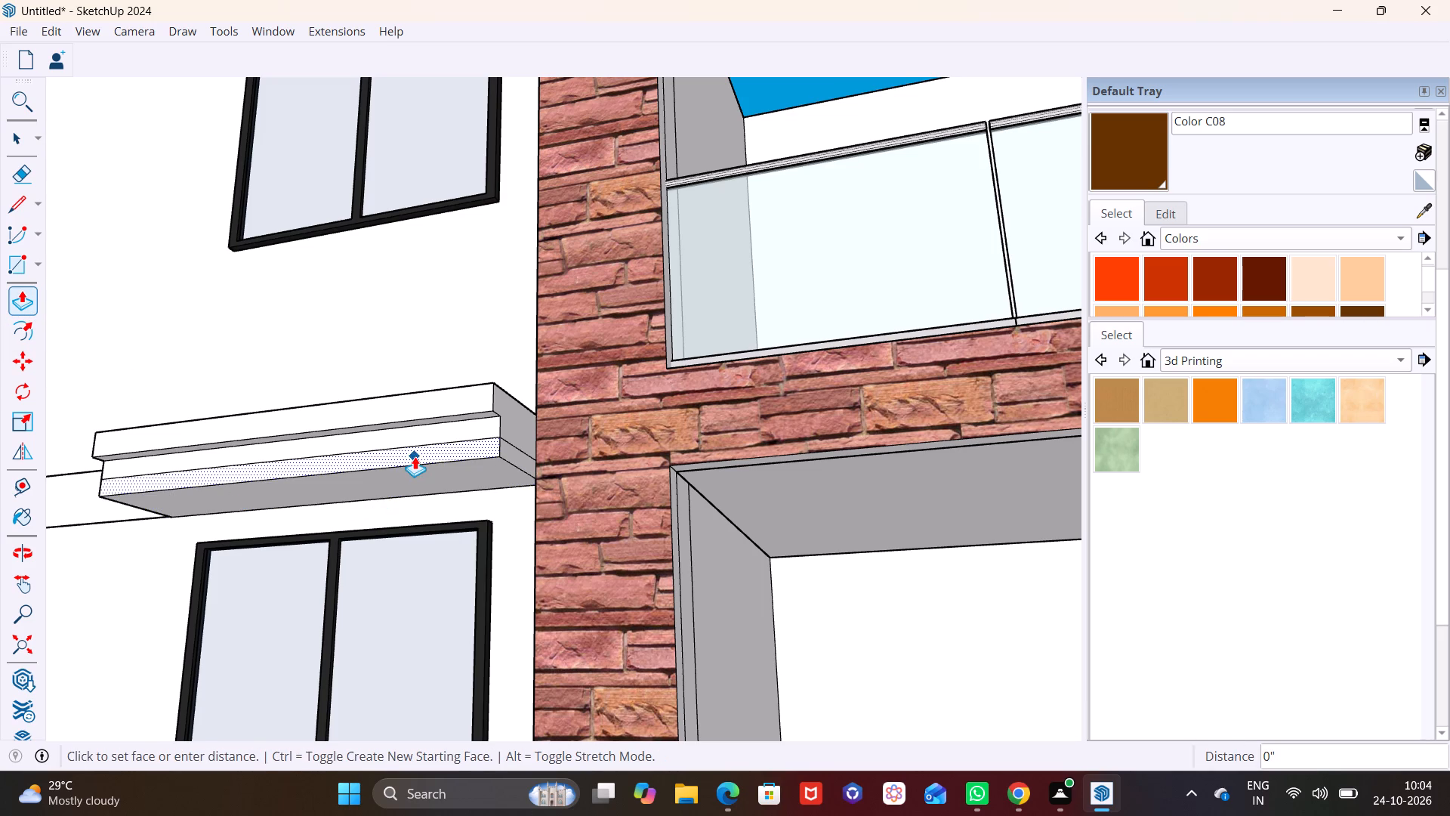
pyautogui.click(433, 419)
# Pull the recessed middle tier's front face on the third-storey ledge forward about 2" to make the groove shallower.
pyautogui.scroll(-3, 406, 461)
pyautogui.moveTo(411, 465); pyautogui.dragTo(378, 564, button='middle')
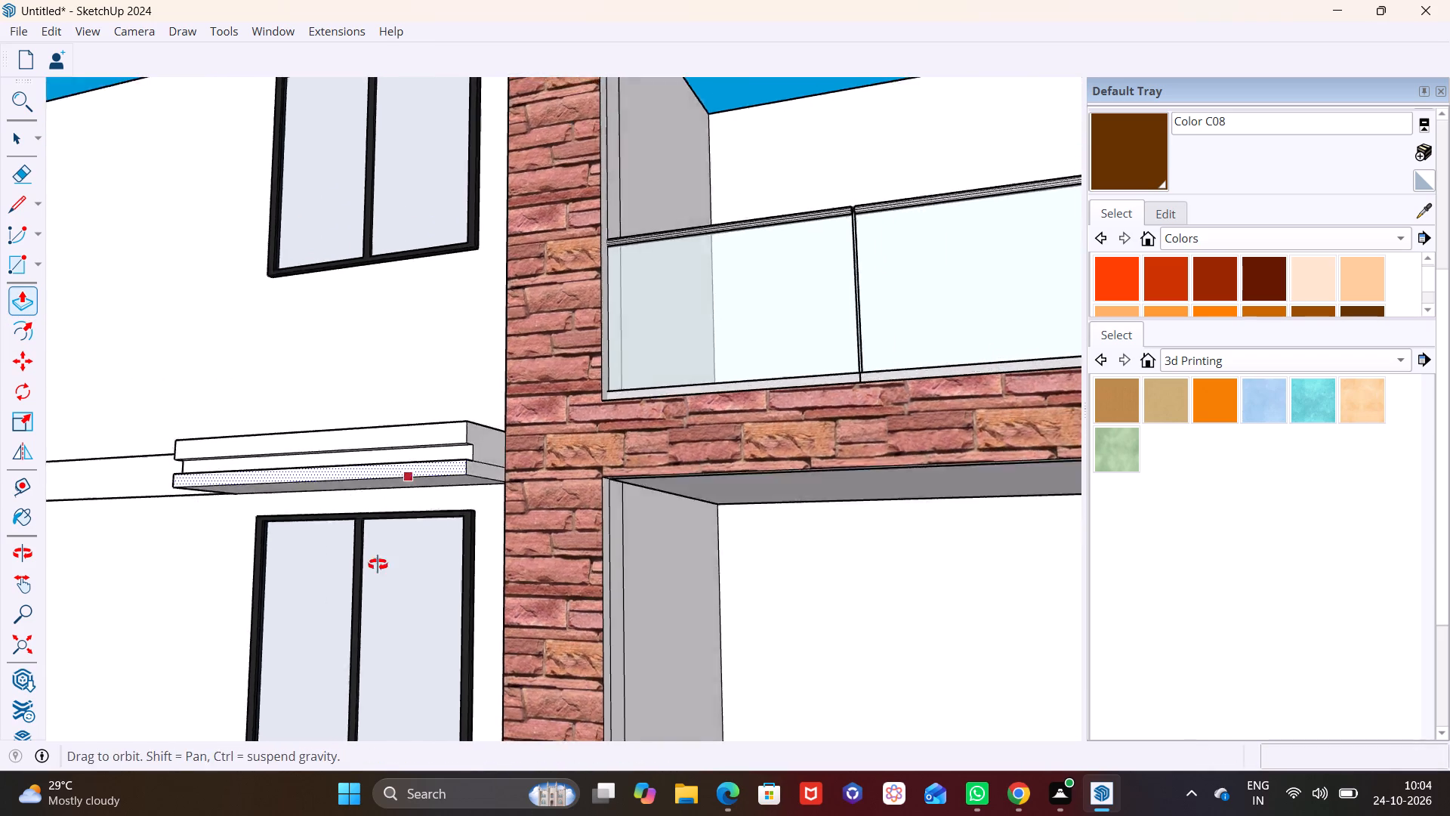
pyautogui.moveTo(378, 564); pyautogui.dragTo(376, 571, button='middle')
pyautogui.scroll(8, 432, 474)
pyautogui.press('space')
pyautogui.click(408, 444)
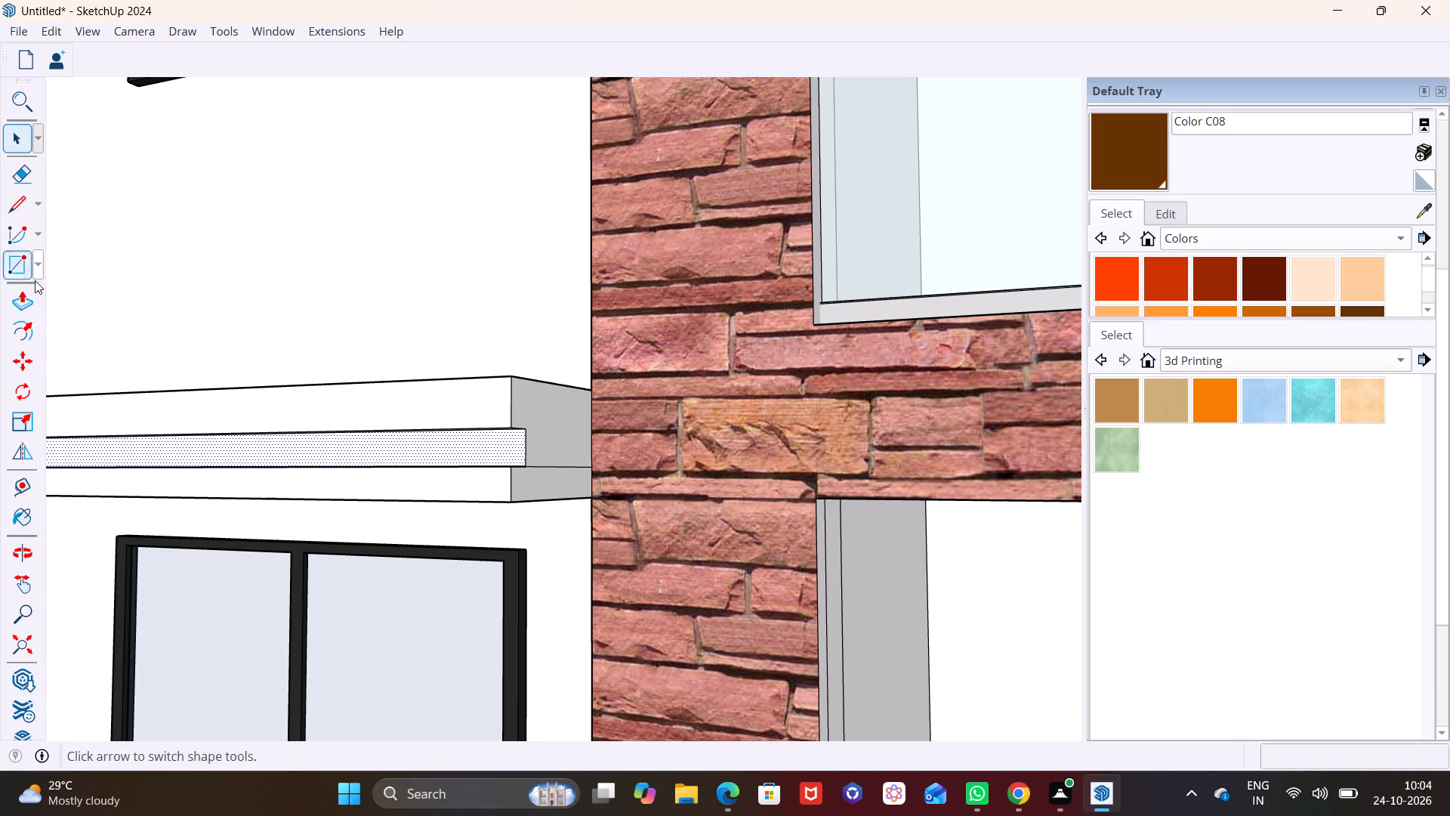
pyautogui.click(26, 298)
pyautogui.click(431, 453)
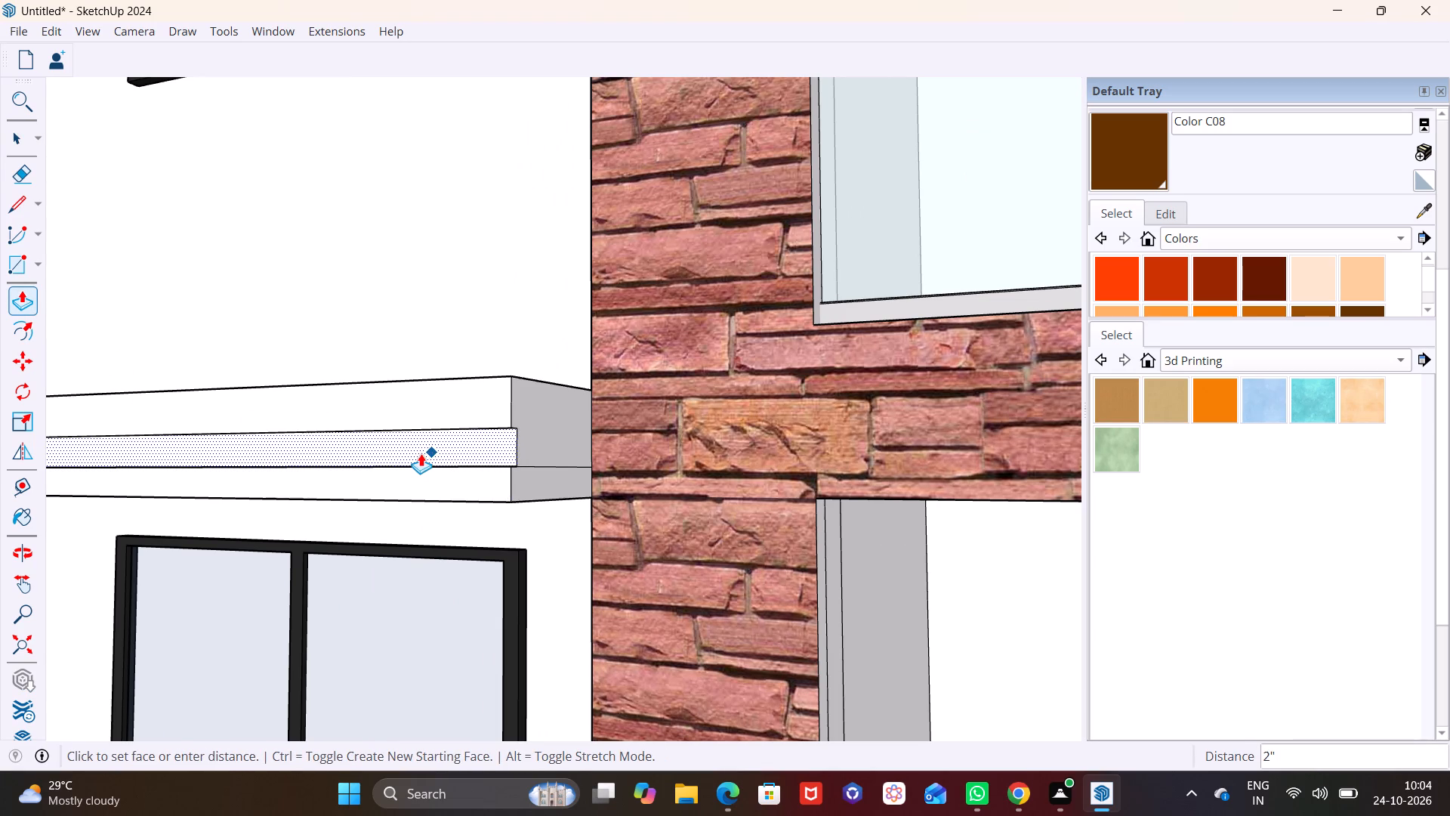
pyautogui.click(421, 453)
pyautogui.press('space')
# Draw a rectangle about 7' 1 1/2" by 4 5/16" along the wall's top edge above the fourth-storey window, starting at the stone column.
pyautogui.scroll(-8, 281, 464)
pyautogui.click(364, 369)
pyautogui.scroll(-3, 296, 456)
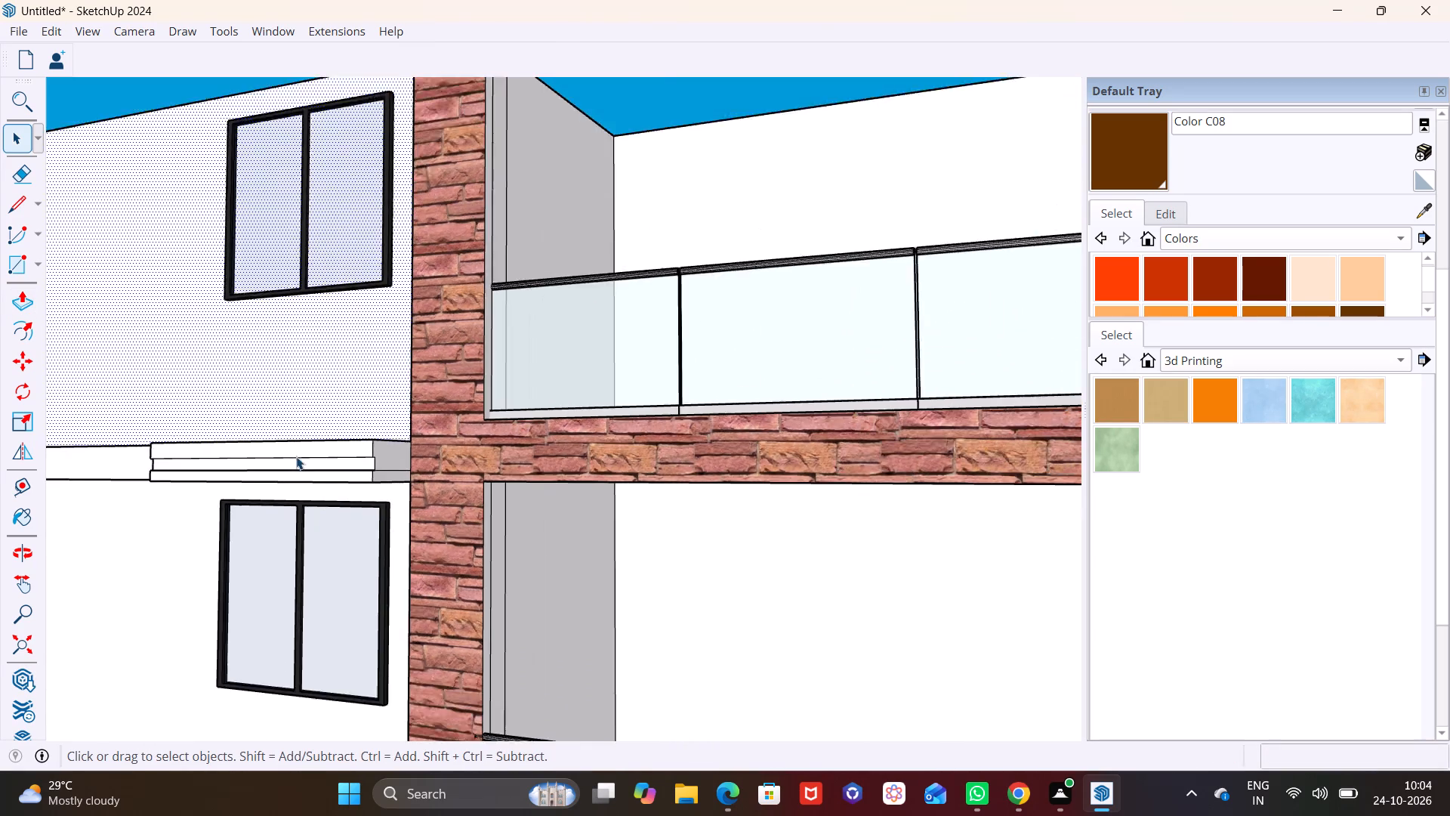
pyautogui.scroll(-5, 296, 456)
pyautogui.moveTo(304, 467); pyautogui.dragTo(672, 505, button='middle')
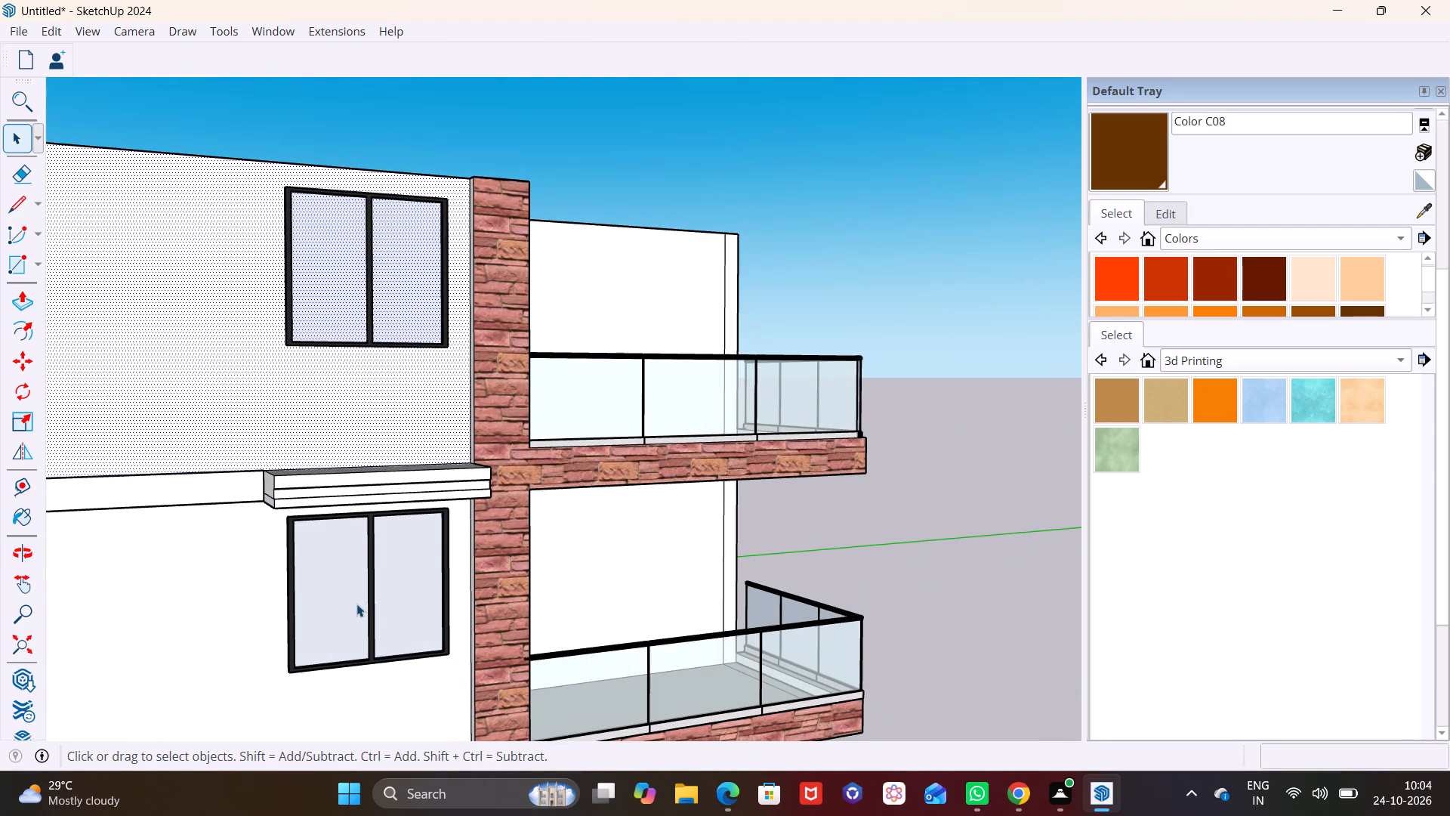
pyautogui.scroll(2, 356, 604)
pyautogui.moveTo(371, 587); pyautogui.dragTo(230, 566, button='middle')
pyautogui.keyDown('shift'); pyautogui.moveTo(354, 491); pyautogui.dragTo(383, 592, button='middle'); pyautogui.keyUp('shift')
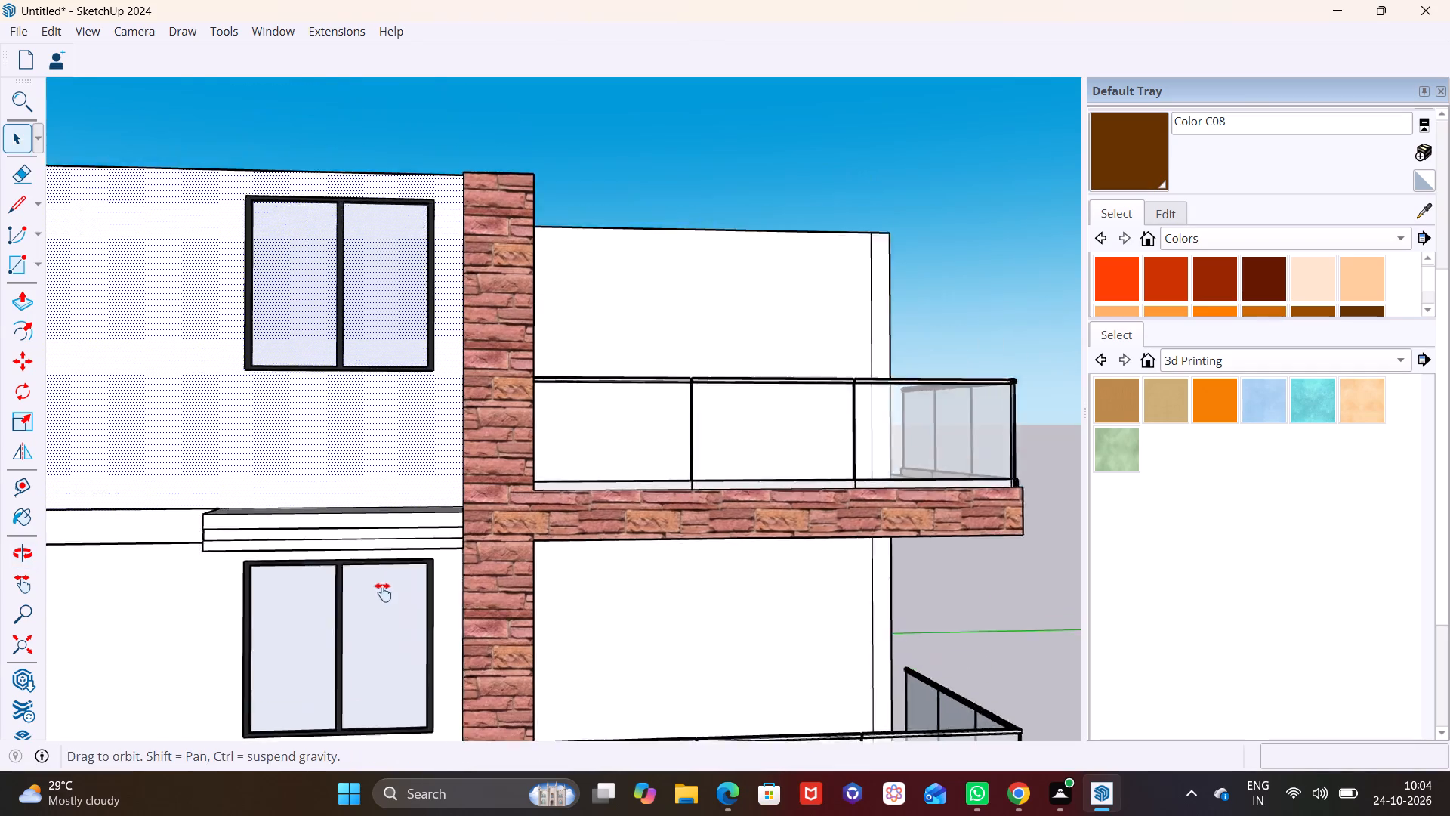
pyautogui.keyDown('shift'); pyautogui.moveTo(383, 592); pyautogui.dragTo(388, 694, button='middle'); pyautogui.keyUp('shift')
pyautogui.scroll(6, 377, 347)
pyautogui.keyDown('shift'); pyautogui.moveTo(417, 364); pyautogui.dragTo(452, 432, button='middle'); pyautogui.keyUp('shift')
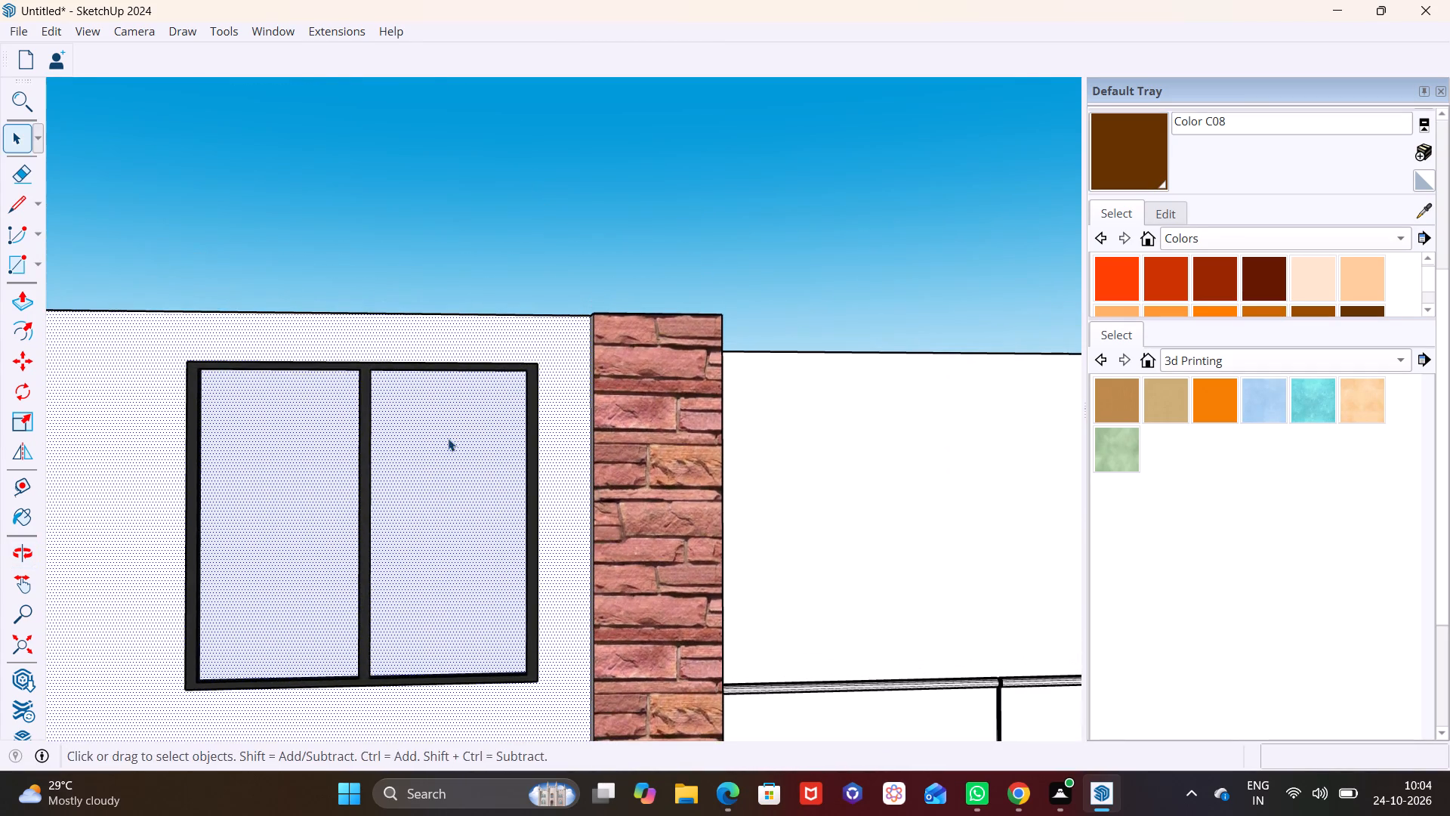
pyautogui.moveTo(448, 438); pyautogui.dragTo(413, 503, button='middle')
pyautogui.scroll(2, 434, 417)
pyautogui.keyDown('shift'); pyautogui.moveTo(434, 417); pyautogui.dragTo(452, 517, button='middle'); pyautogui.keyUp('shift')
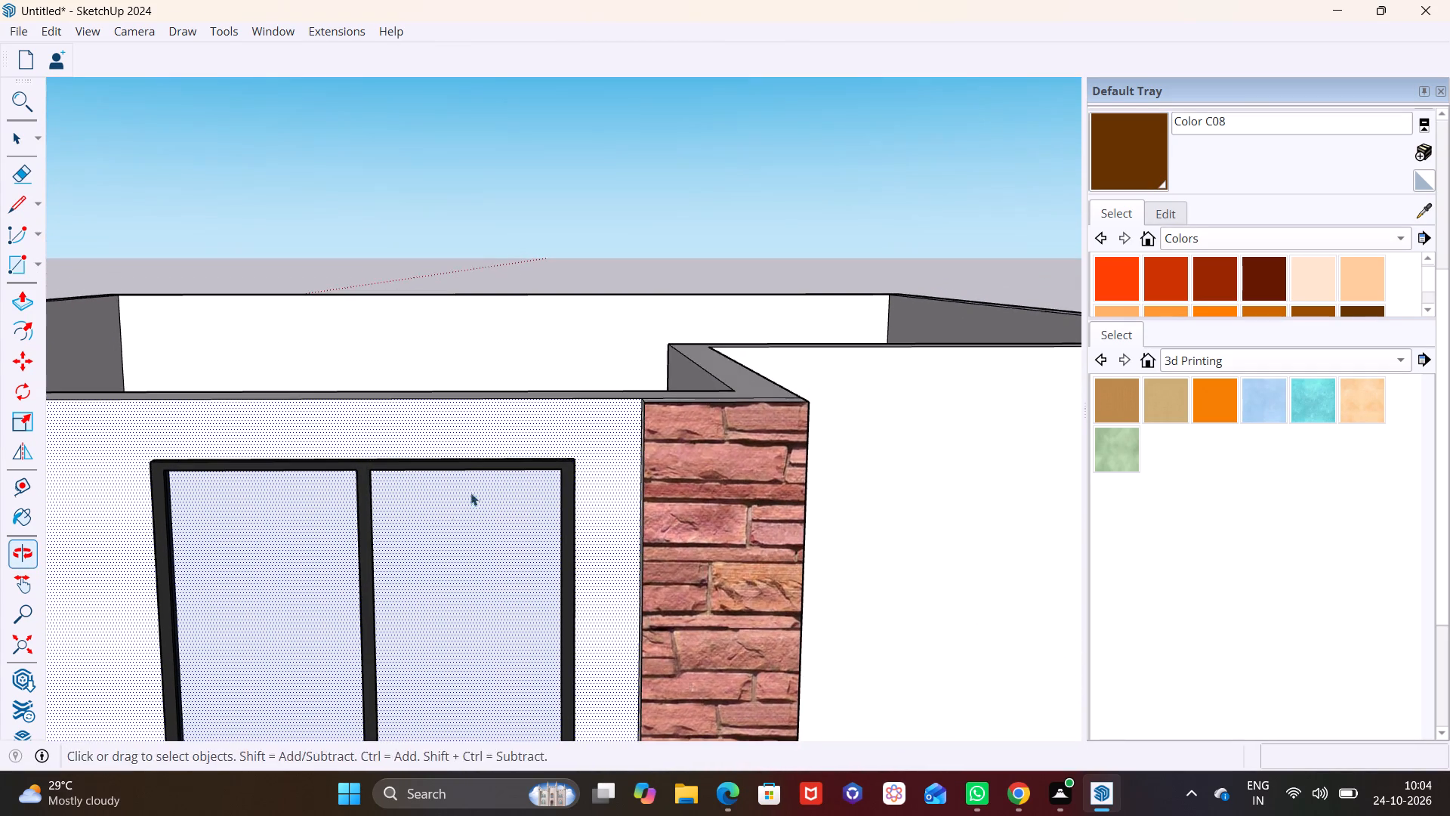
pyautogui.moveTo(478, 470); pyautogui.dragTo(531, 383, button='middle')
pyautogui.click(40, 268)
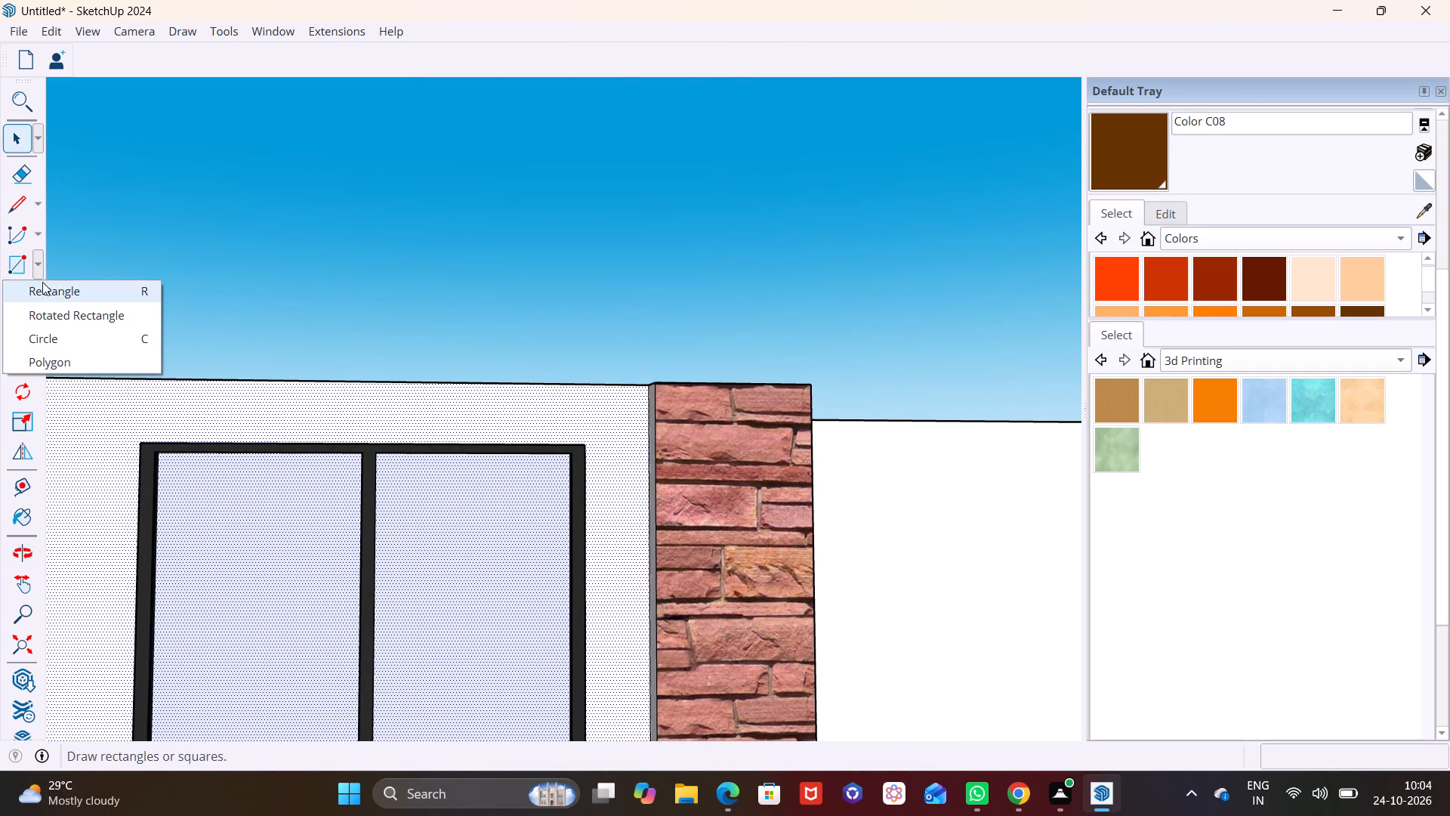
pyautogui.click(45, 290)
pyautogui.click(646, 391)
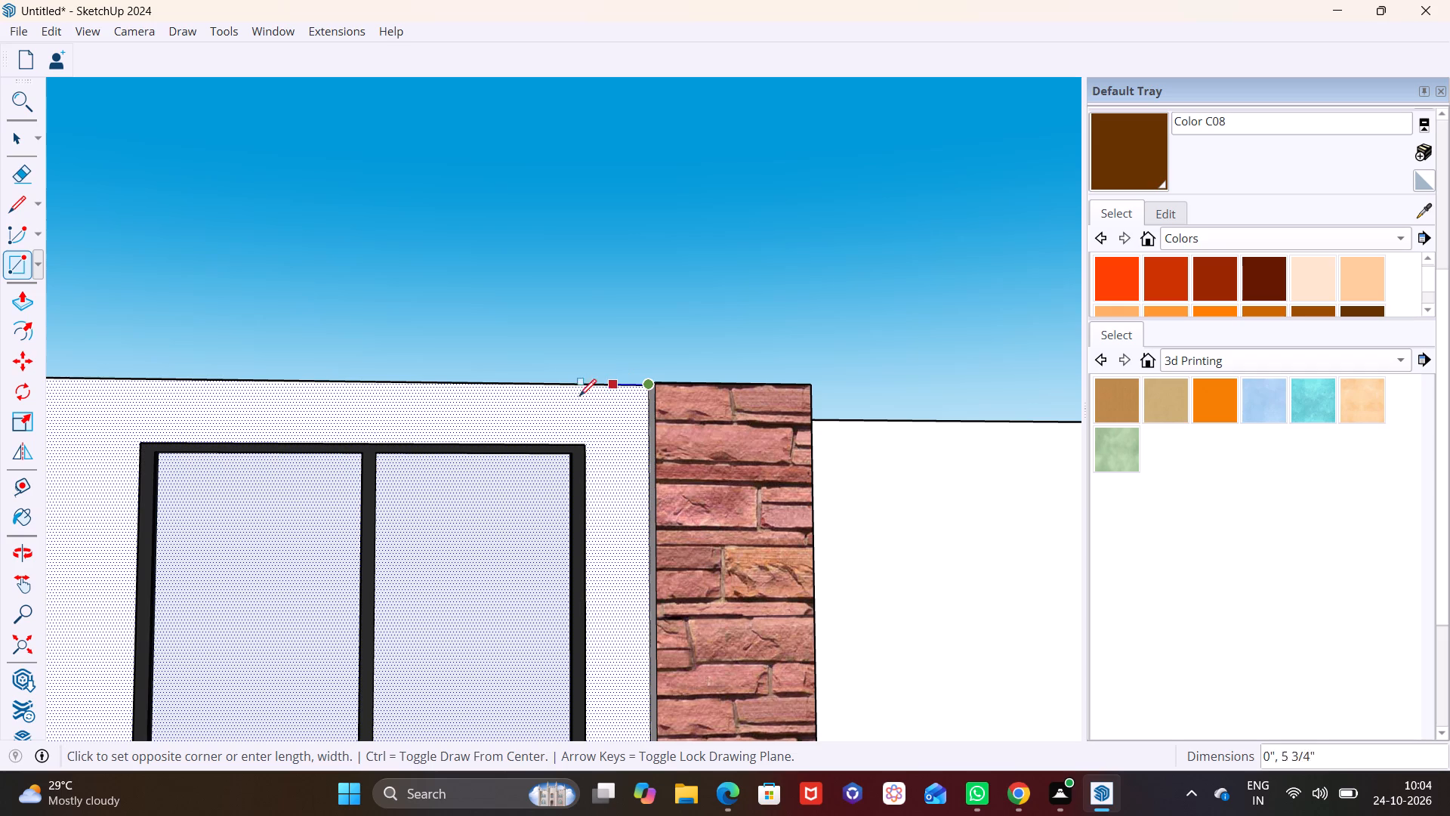
pyautogui.click(83, 407)
pyautogui.press('space')
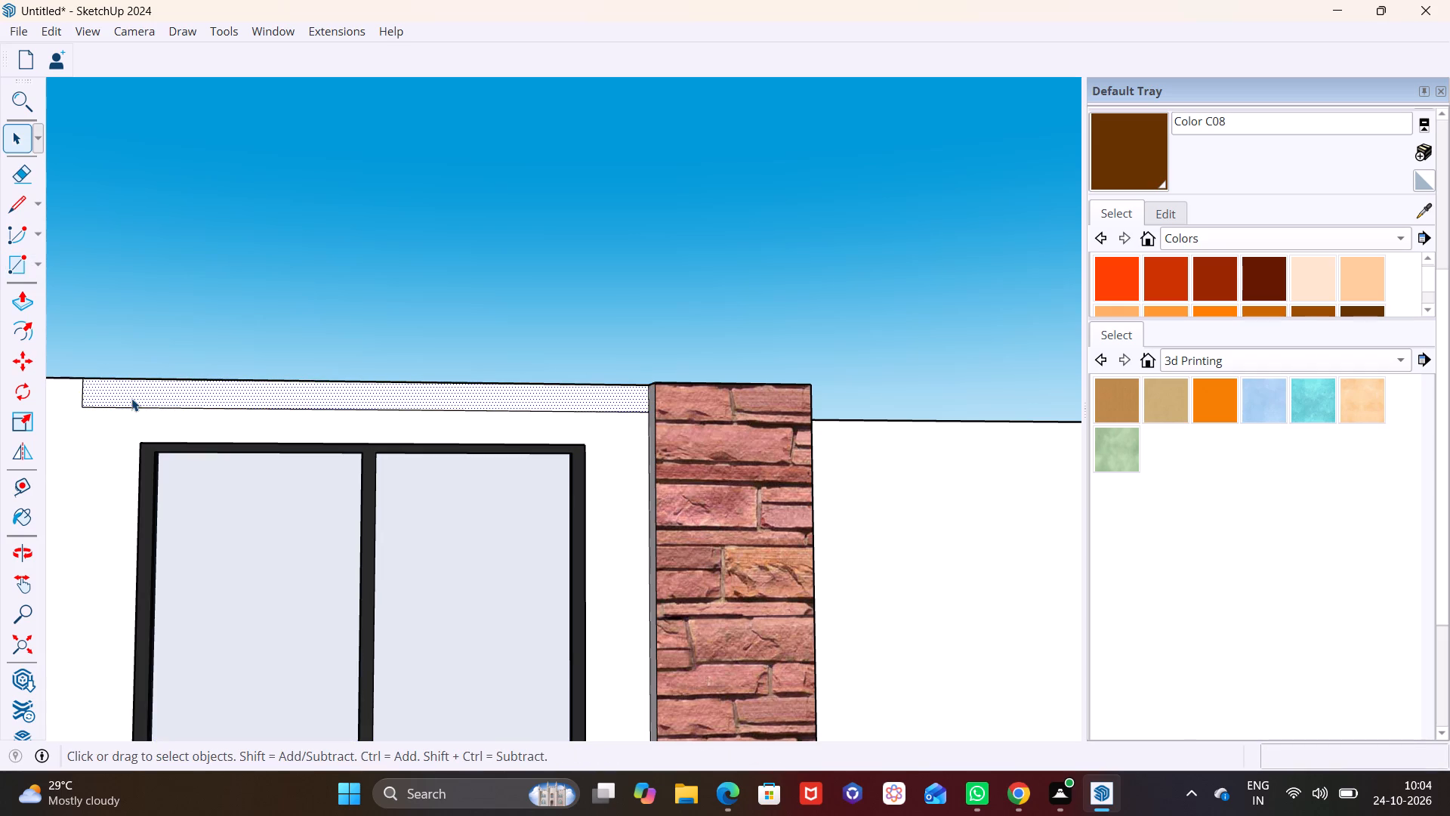
# Pull the new rectangle above the fourth-storey window out about 2' 1/8" to form a projecting ledge.
pyautogui.click(131, 398)
pyautogui.click(17, 302)
pyautogui.moveTo(498, 423); pyautogui.dragTo(143, 676, button='middle')
pyautogui.scroll(-2, 185, 657)
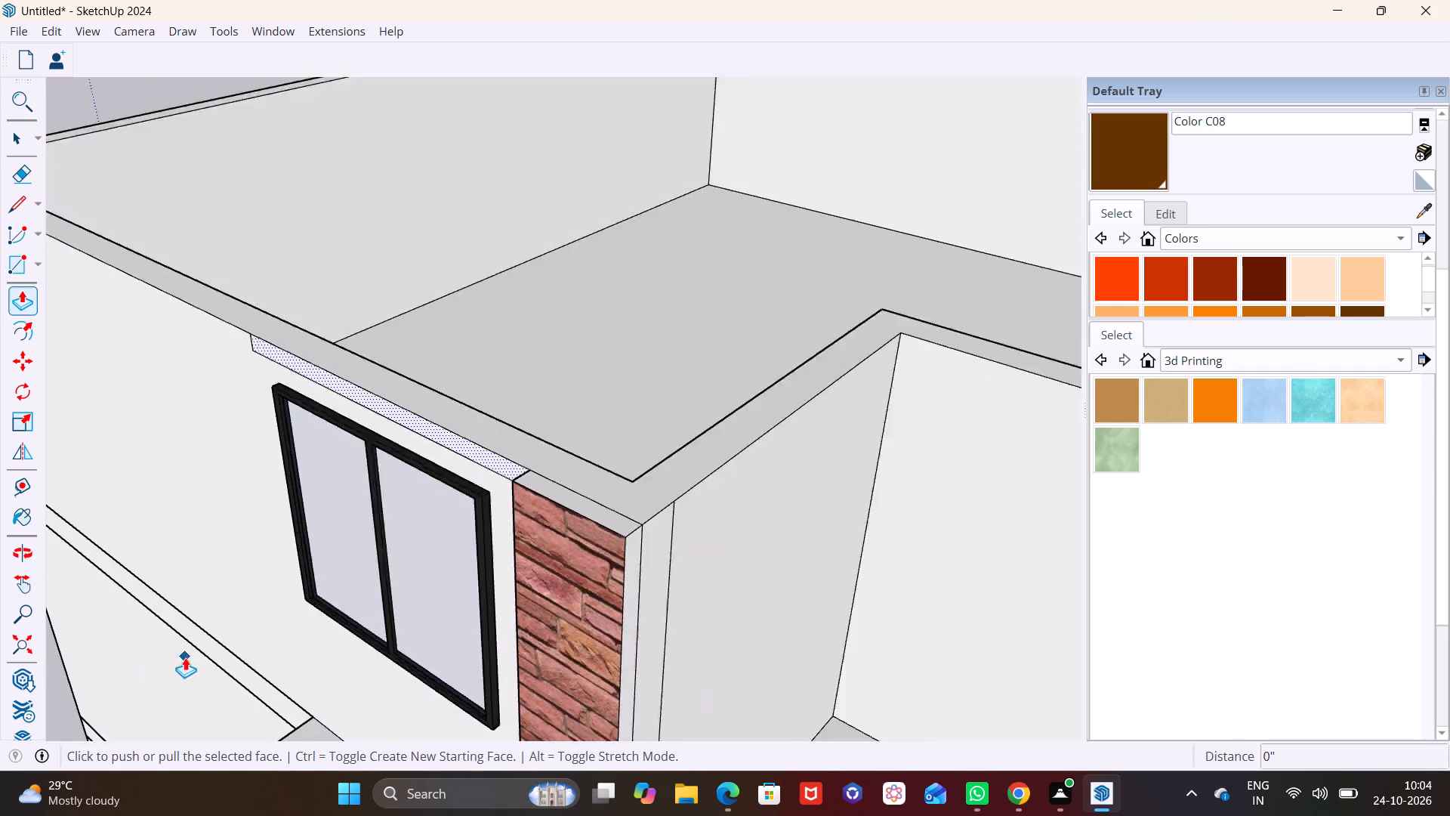
pyautogui.scroll(-1, 185, 657)
pyautogui.keyDown('shift'); pyautogui.moveTo(206, 645); pyautogui.dragTo(536, 417, button='middle'); pyautogui.keyUp('shift')
pyautogui.scroll(-6, 653, 568)
pyautogui.keyDown('shift'); pyautogui.moveTo(671, 601); pyautogui.dragTo(509, 422, button='middle'); pyautogui.keyUp('shift')
pyautogui.keyDown('shift'); pyautogui.scroll(1, 613, 575); pyautogui.keyUp('shift')
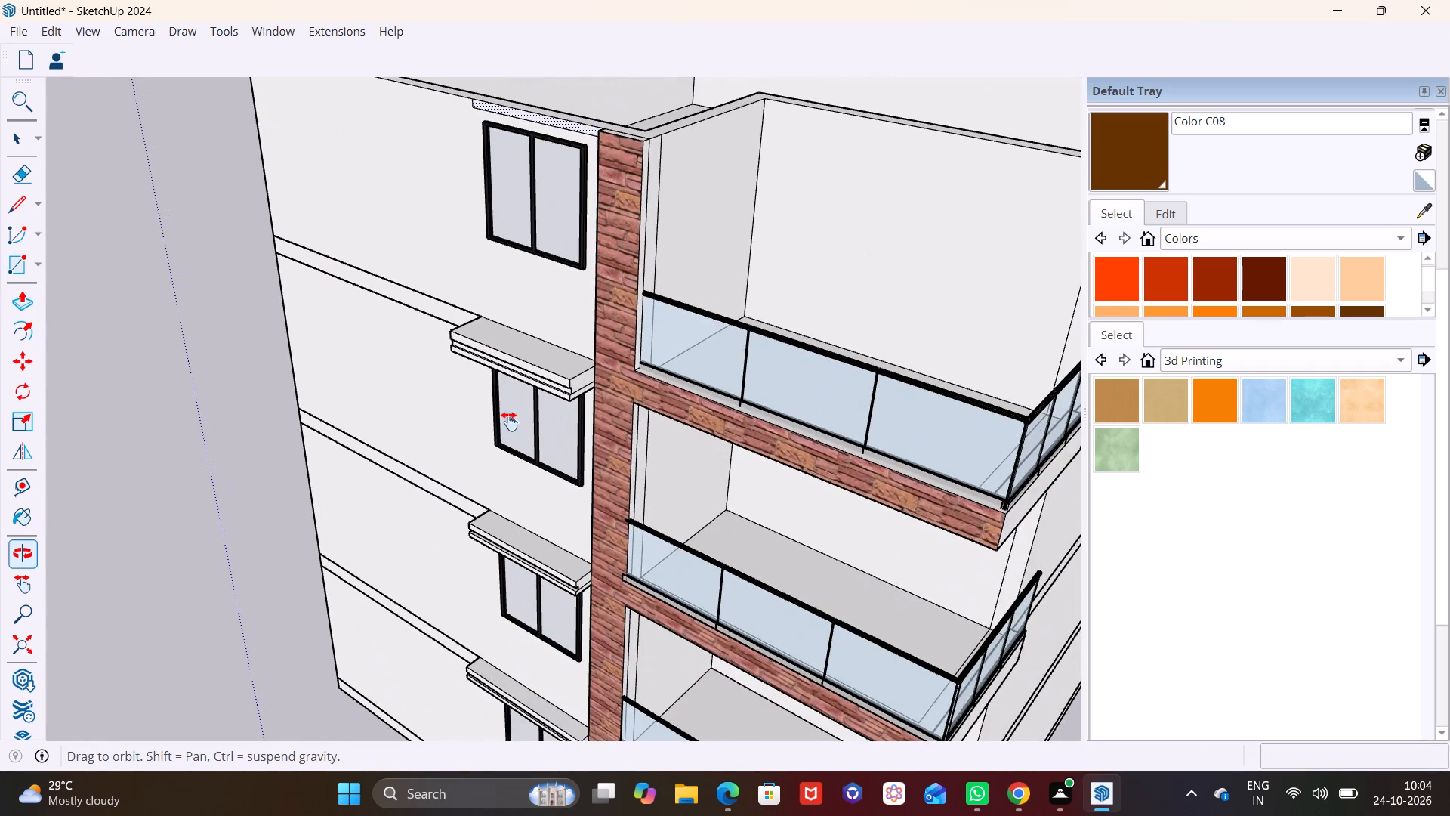
pyautogui.keyDown('shift'); pyautogui.moveTo(509, 422); pyautogui.dragTo(474, 633, button='middle'); pyautogui.keyUp('shift')
pyautogui.keyDown('shift'); pyautogui.scroll(-1, 474, 633); pyautogui.keyUp('shift')
pyautogui.scroll(7, 533, 418)
pyautogui.click(533, 418)
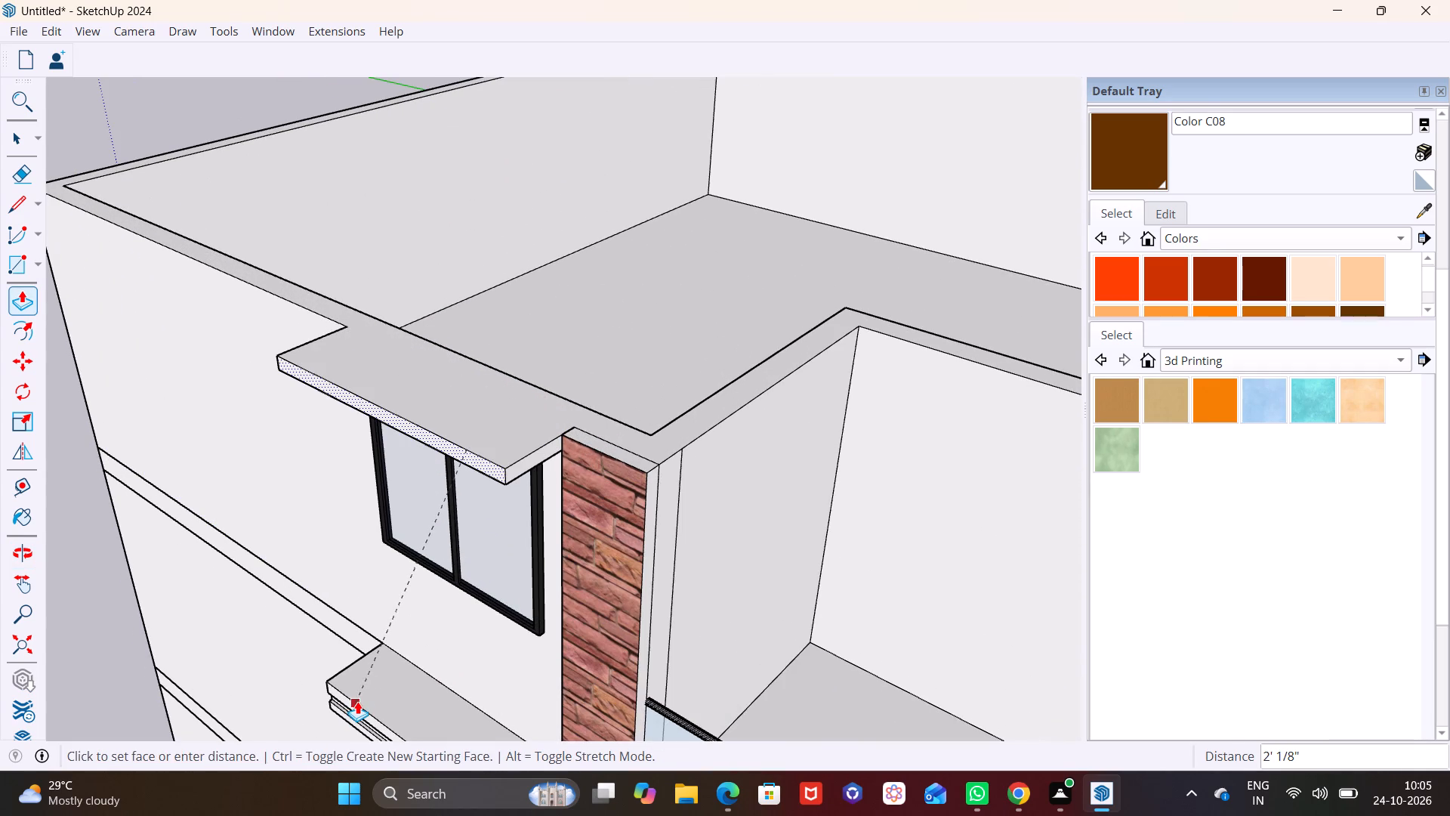
pyautogui.click(357, 701)
# Draw a line about 7' 1 1/2" long across the fourth-storey ledge's underside, parallel and close to its front edge.
pyautogui.scroll(-2, 430, 635)
pyautogui.moveTo(419, 629); pyautogui.dragTo(698, 325, button='middle')
pyautogui.scroll(3, 660, 307)
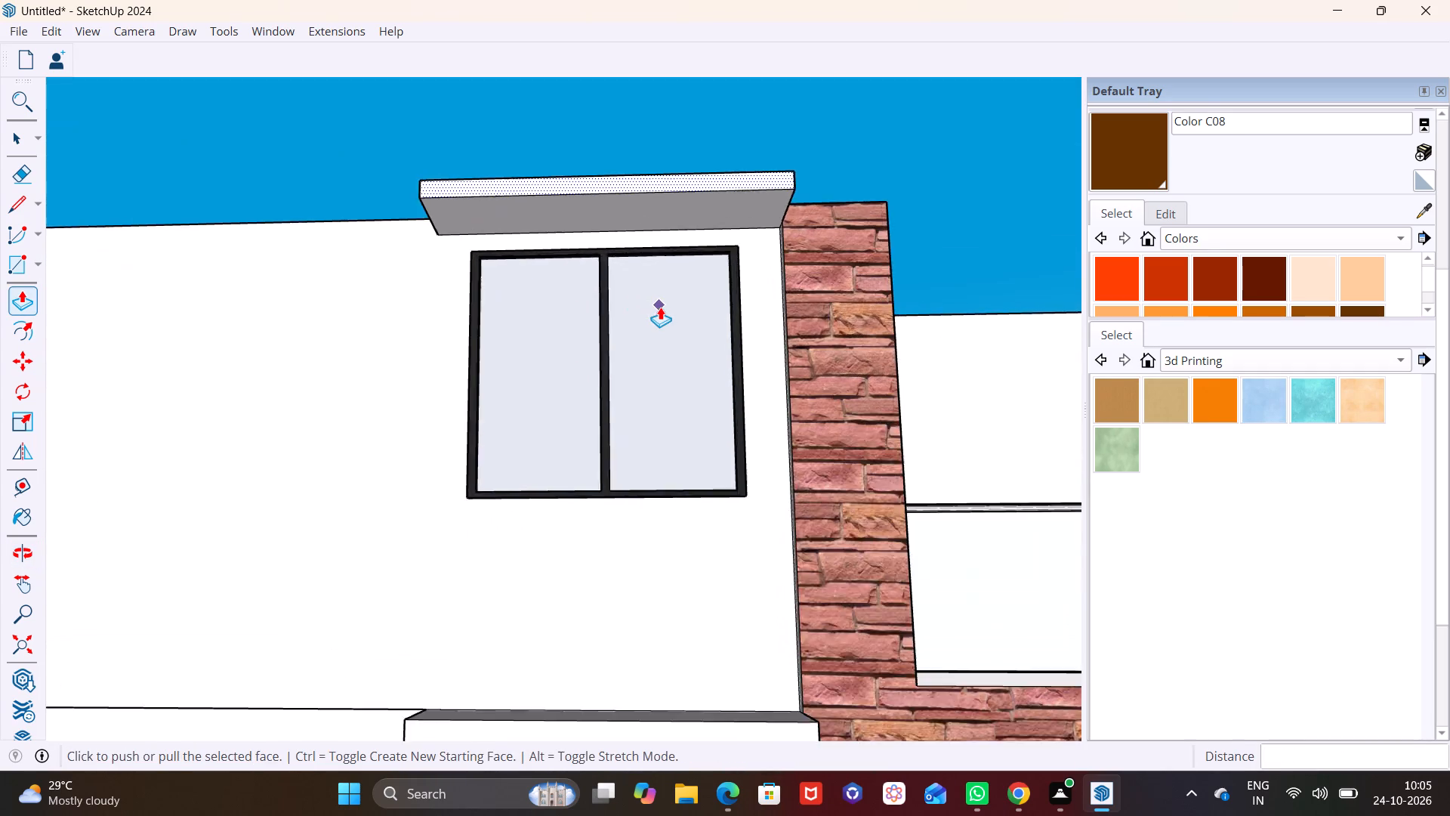
pyautogui.scroll(3, 660, 307)
pyautogui.keyDown('shift'); pyautogui.moveTo(647, 307); pyautogui.dragTo(465, 663, button='middle'); pyautogui.keyUp('shift')
pyautogui.keyDown('shift'); pyautogui.scroll(1, 487, 629); pyautogui.keyUp('shift')
pyautogui.scroll(-3, 605, 349)
pyautogui.moveTo(603, 351); pyautogui.dragTo(512, 576, button='middle')
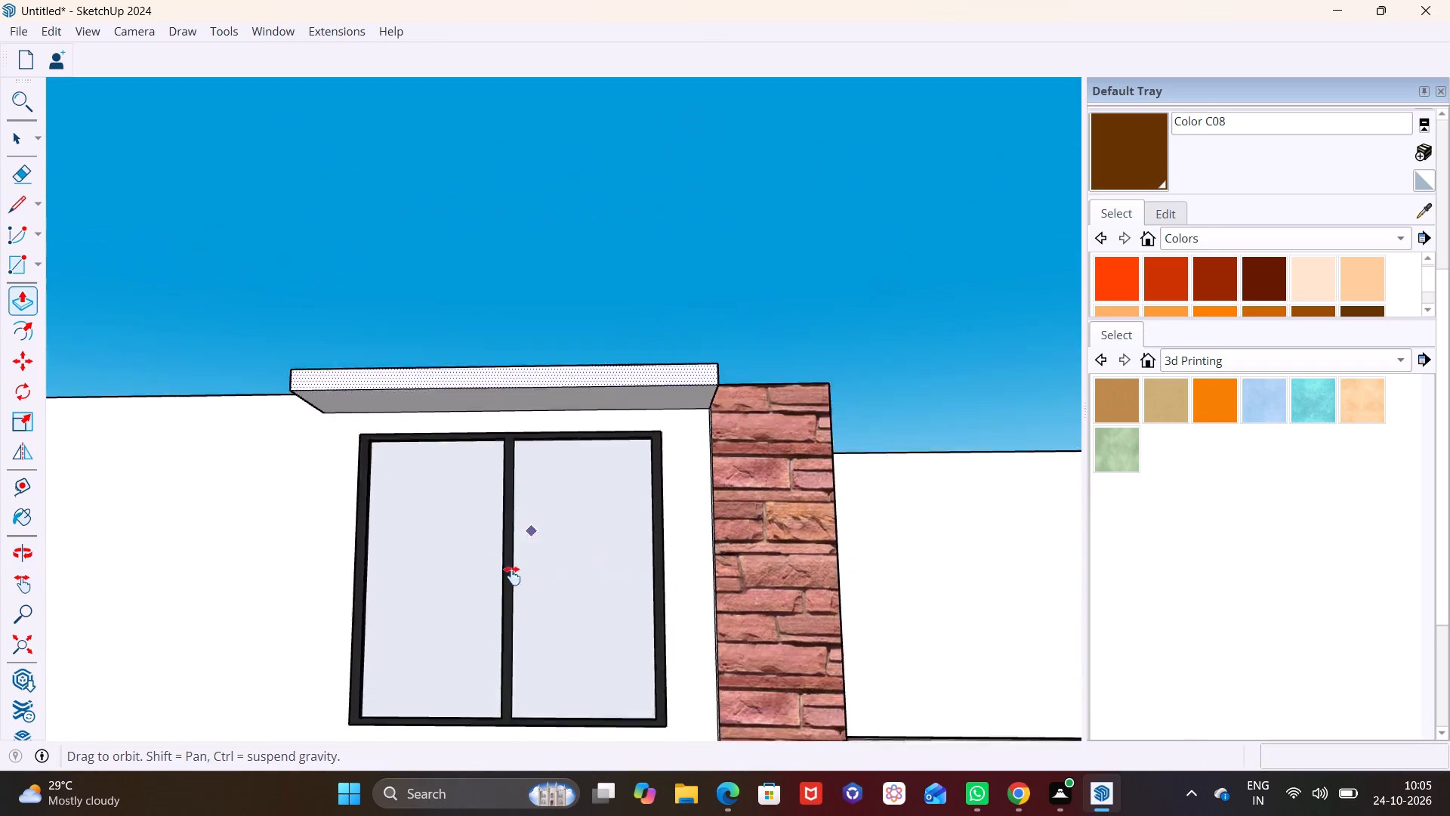
pyautogui.moveTo(512, 576); pyautogui.dragTo(505, 598, button='middle')
pyautogui.moveTo(507, 512); pyautogui.dragTo(572, 333, button='middle')
pyautogui.scroll(3, 585, 534)
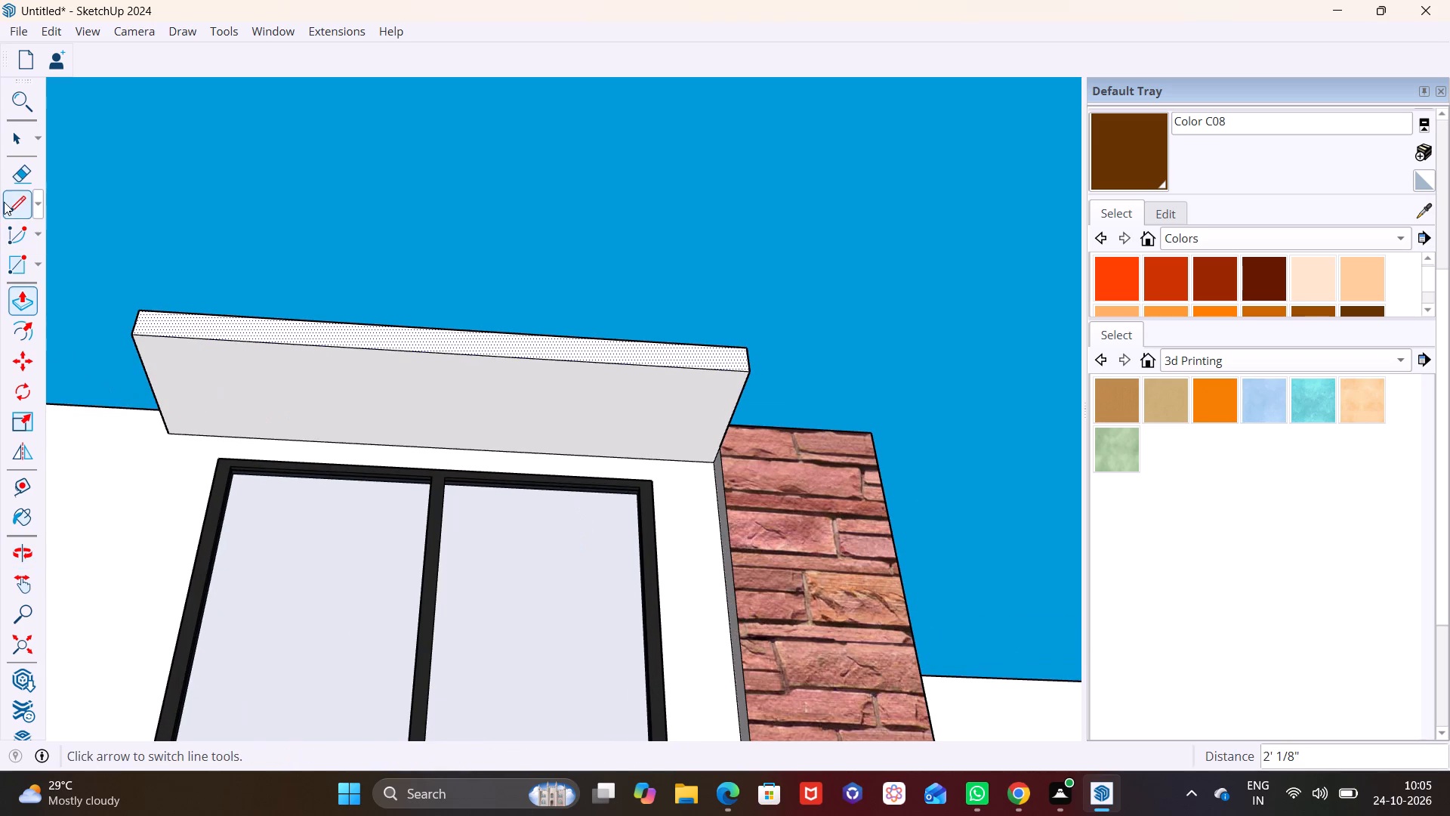
pyautogui.click(8, 203)
pyautogui.click(142, 357)
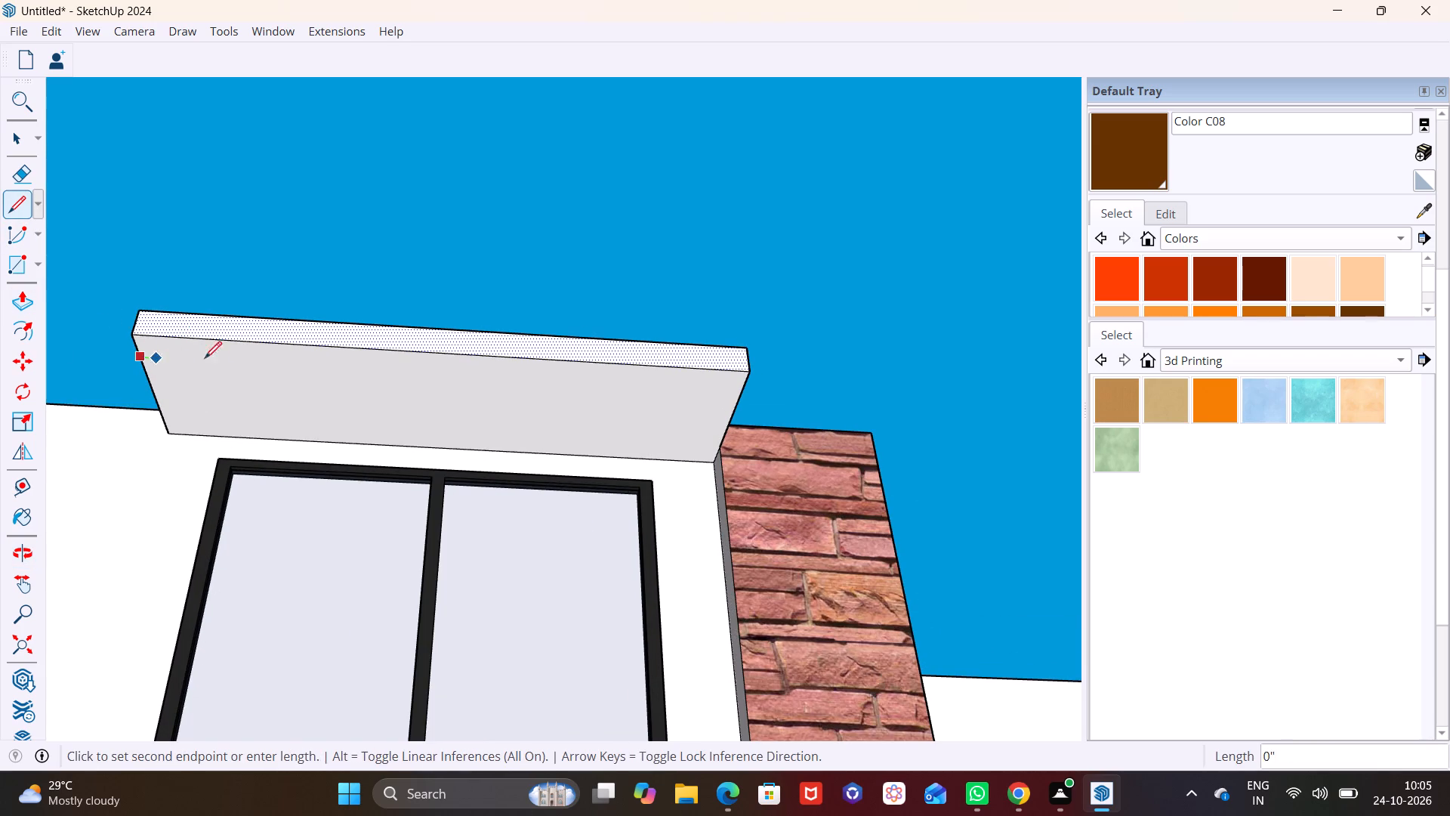
pyautogui.click(745, 387)
pyautogui.press('space')
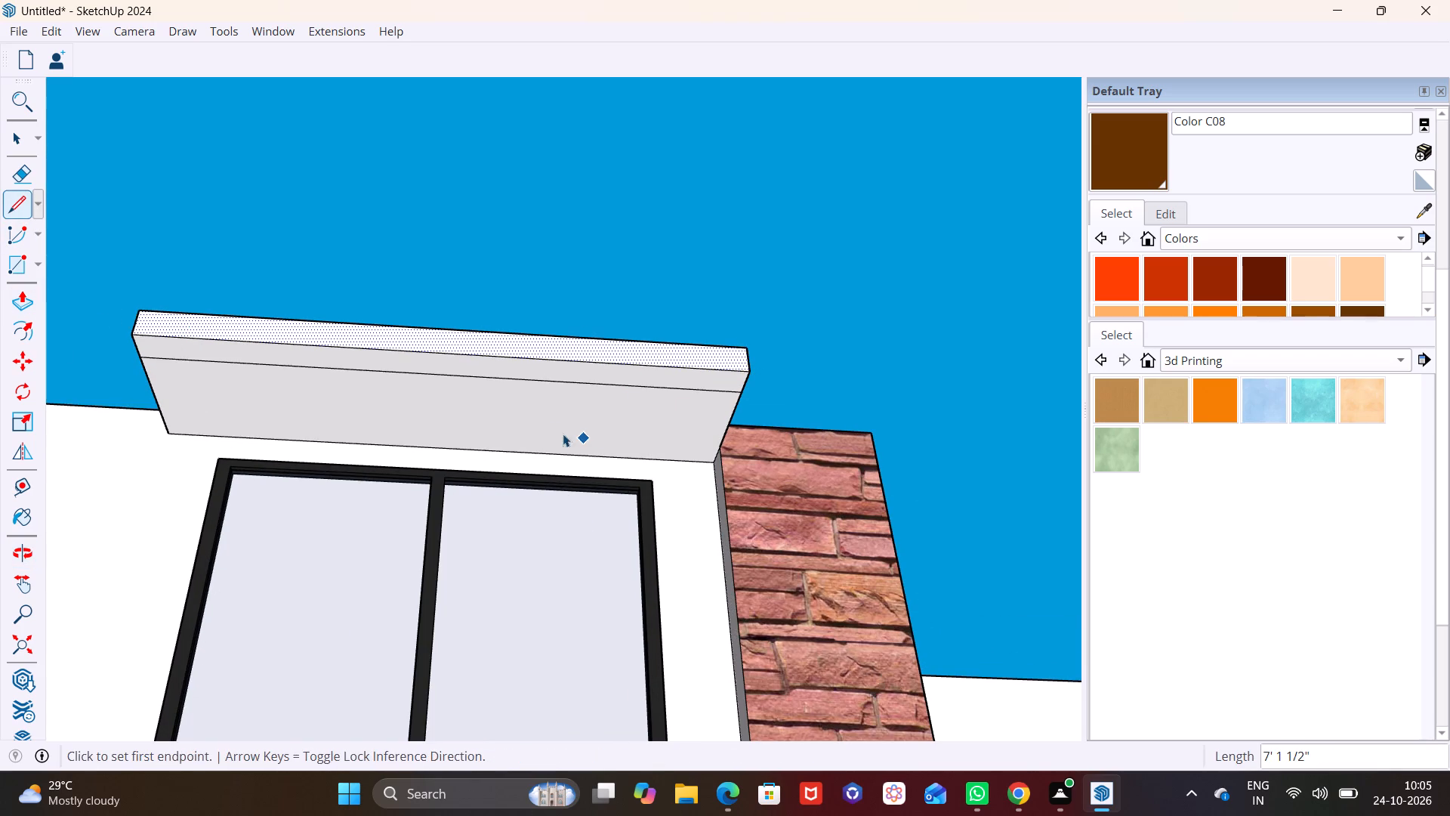
# Pull the larger rear part of the fourth-storey ledge's underside down about 3 1/2" to form a second tier.
pyautogui.click(548, 419)
pyautogui.click(18, 305)
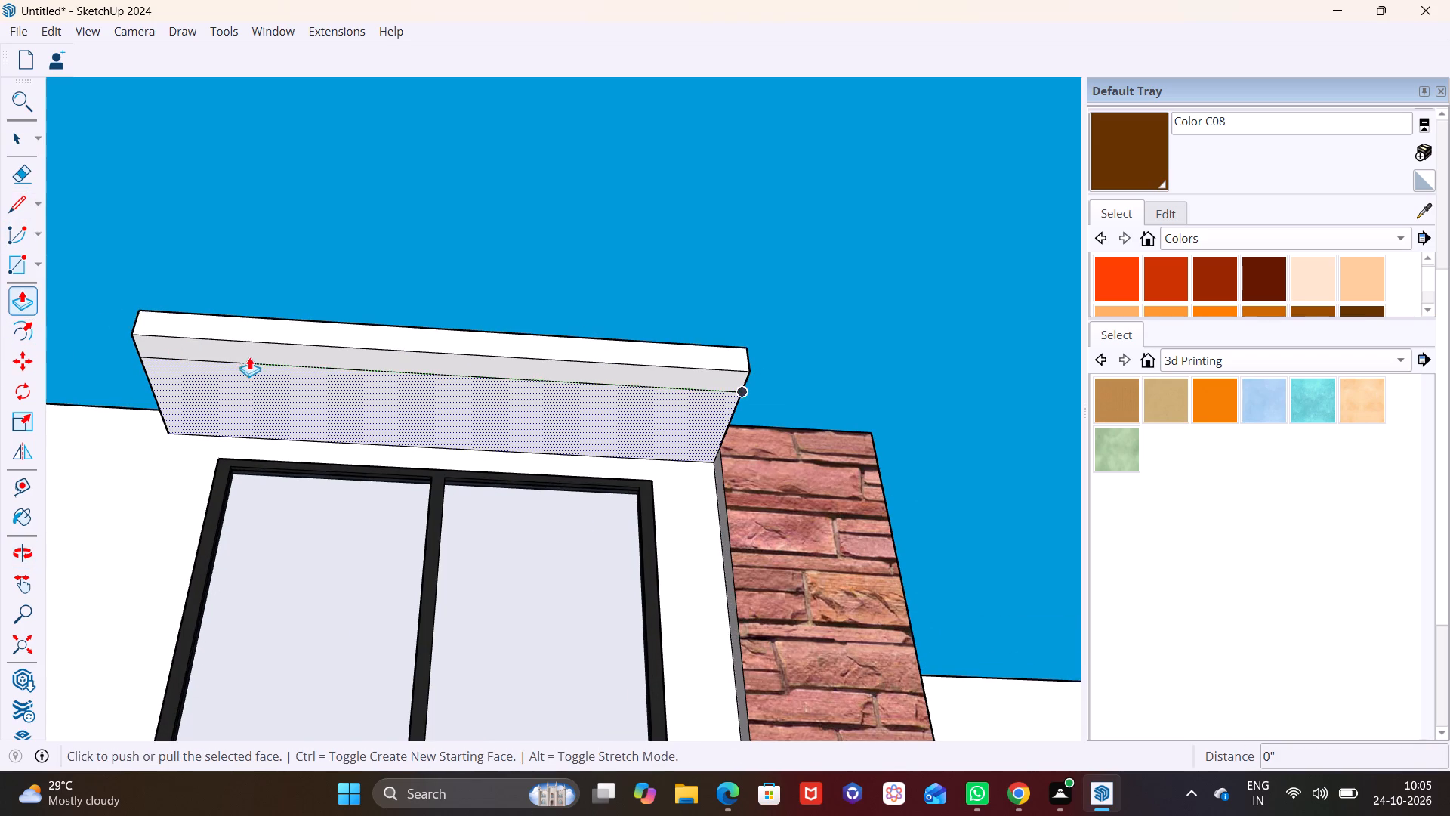
pyautogui.click(251, 383)
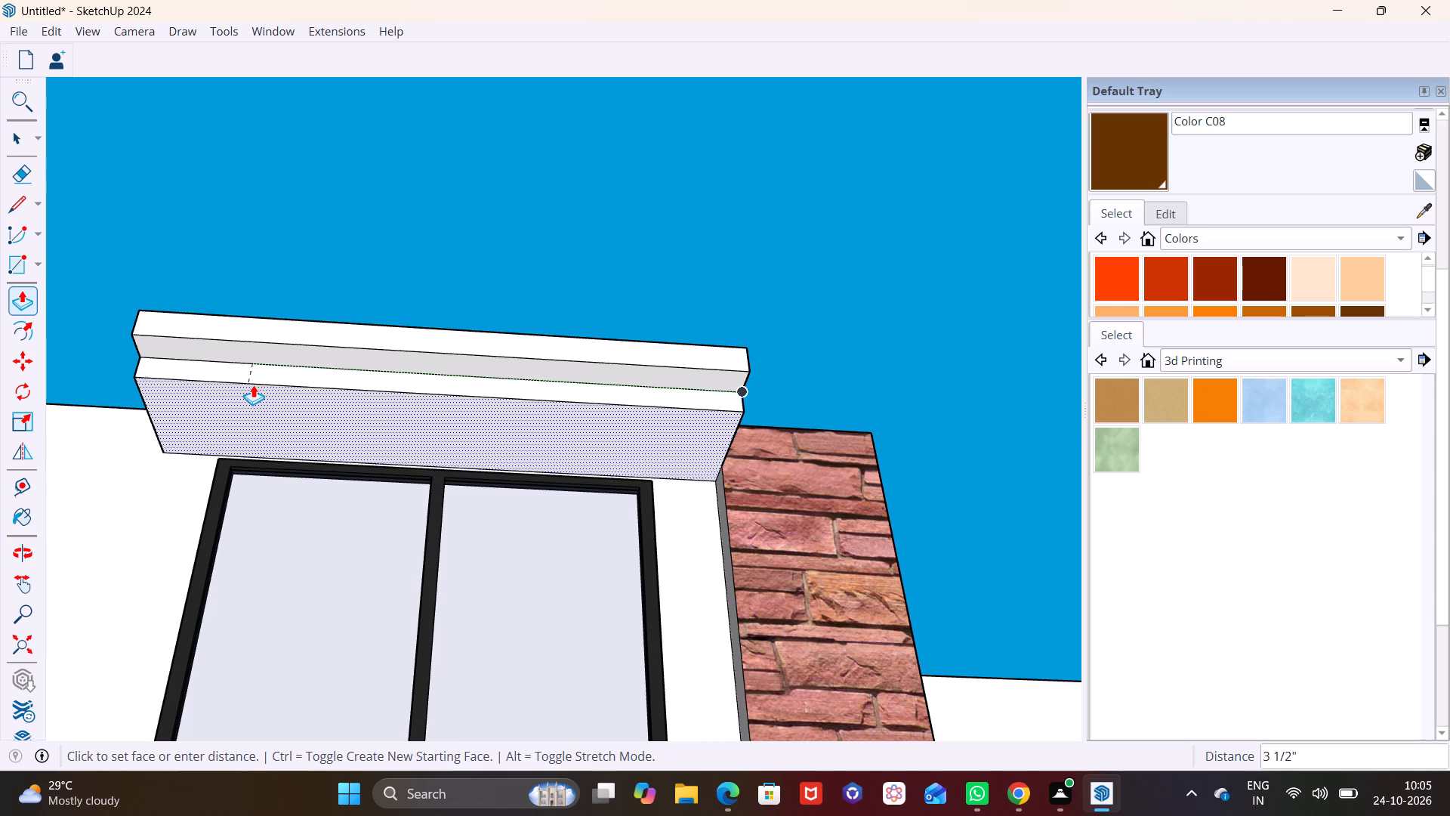
pyautogui.click(254, 382)
# Pull the front face of the fourth-storey ledge's lower tier out about 3 7/16".
pyautogui.moveTo(400, 379); pyautogui.dragTo(200, 595, button='middle')
pyautogui.scroll(6, 406, 468)
pyautogui.press('space')
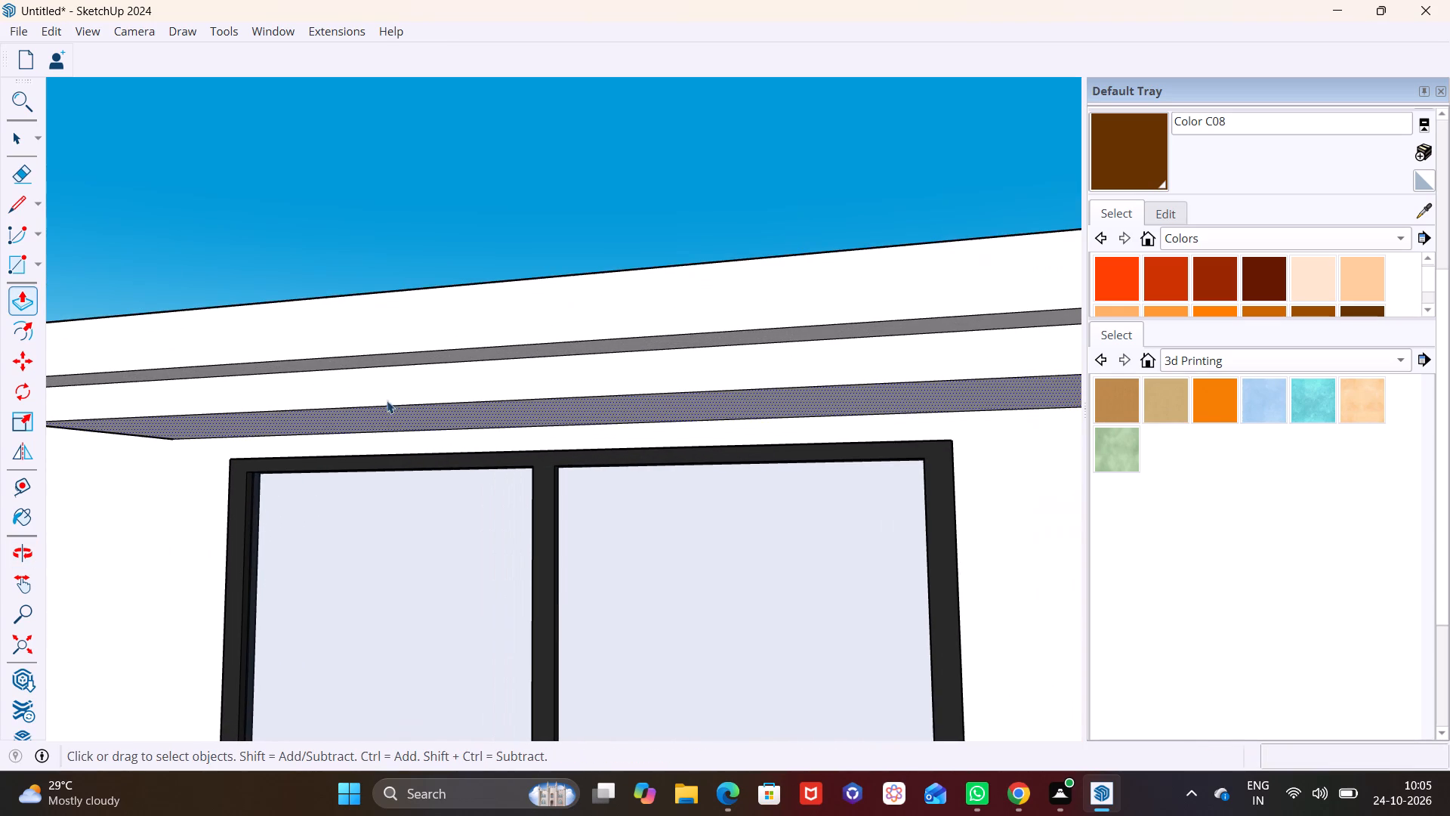
pyautogui.click(399, 389)
pyautogui.click(20, 300)
pyautogui.moveTo(480, 352); pyautogui.dragTo(539, 200, button='middle')
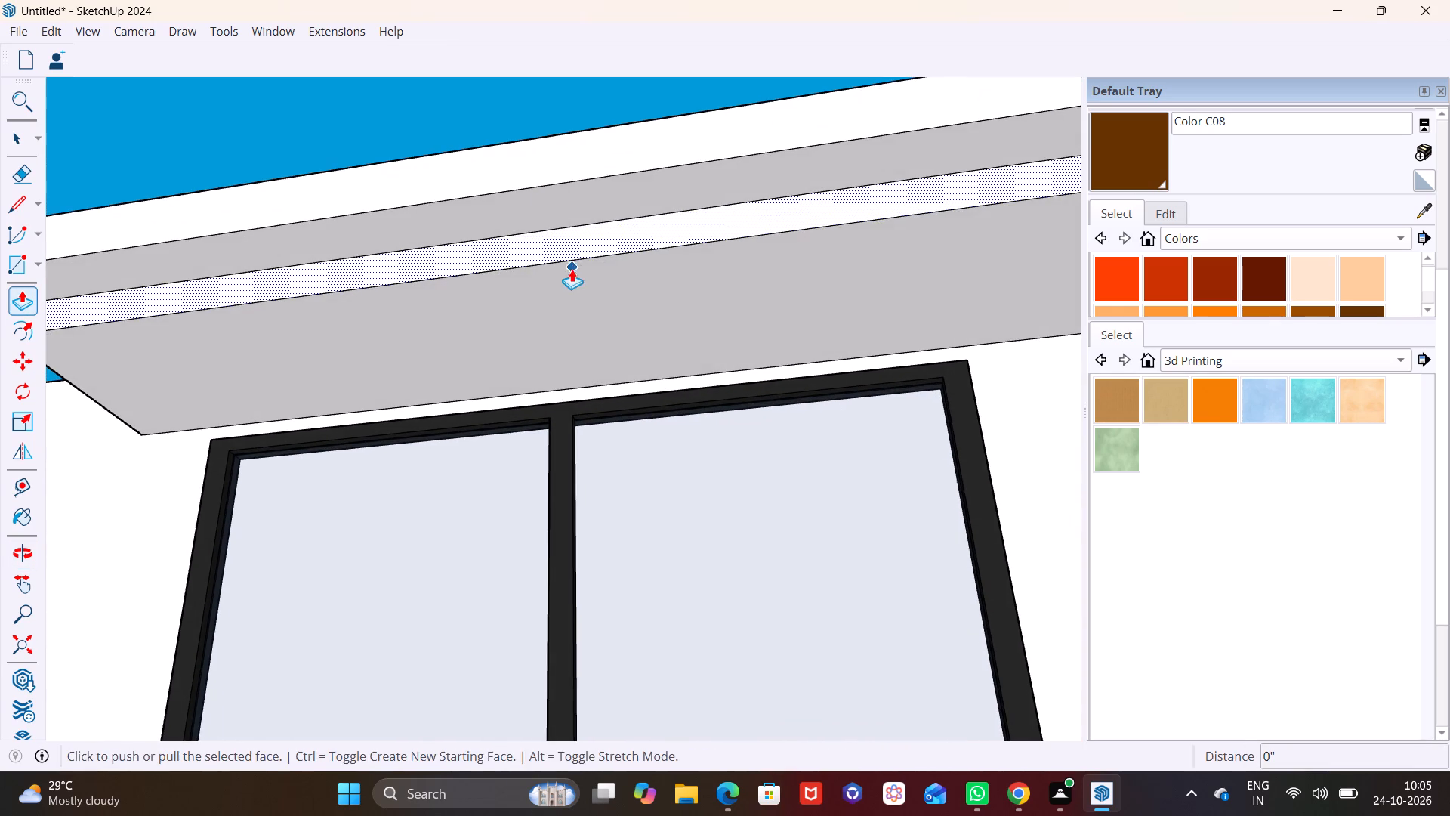
pyautogui.click(572, 236)
pyautogui.click(553, 212)
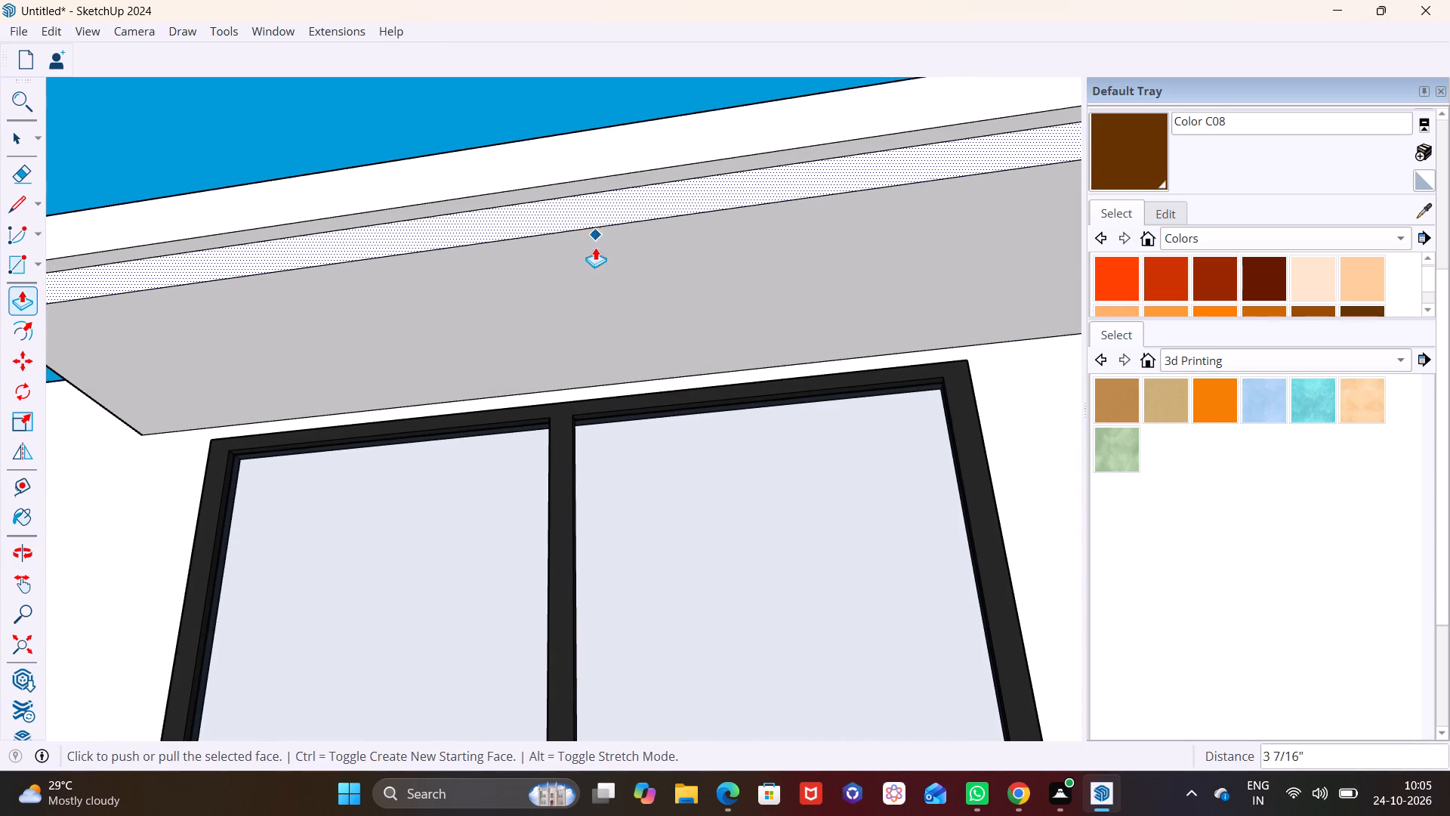
# Pull the fourth-storey ledge's underside down about 2 11/16" as a new section to form a third tier.
pyautogui.scroll(-2, 595, 250)
pyautogui.press('space')
pyautogui.click(589, 276)
pyautogui.scroll(-1, 817, 221)
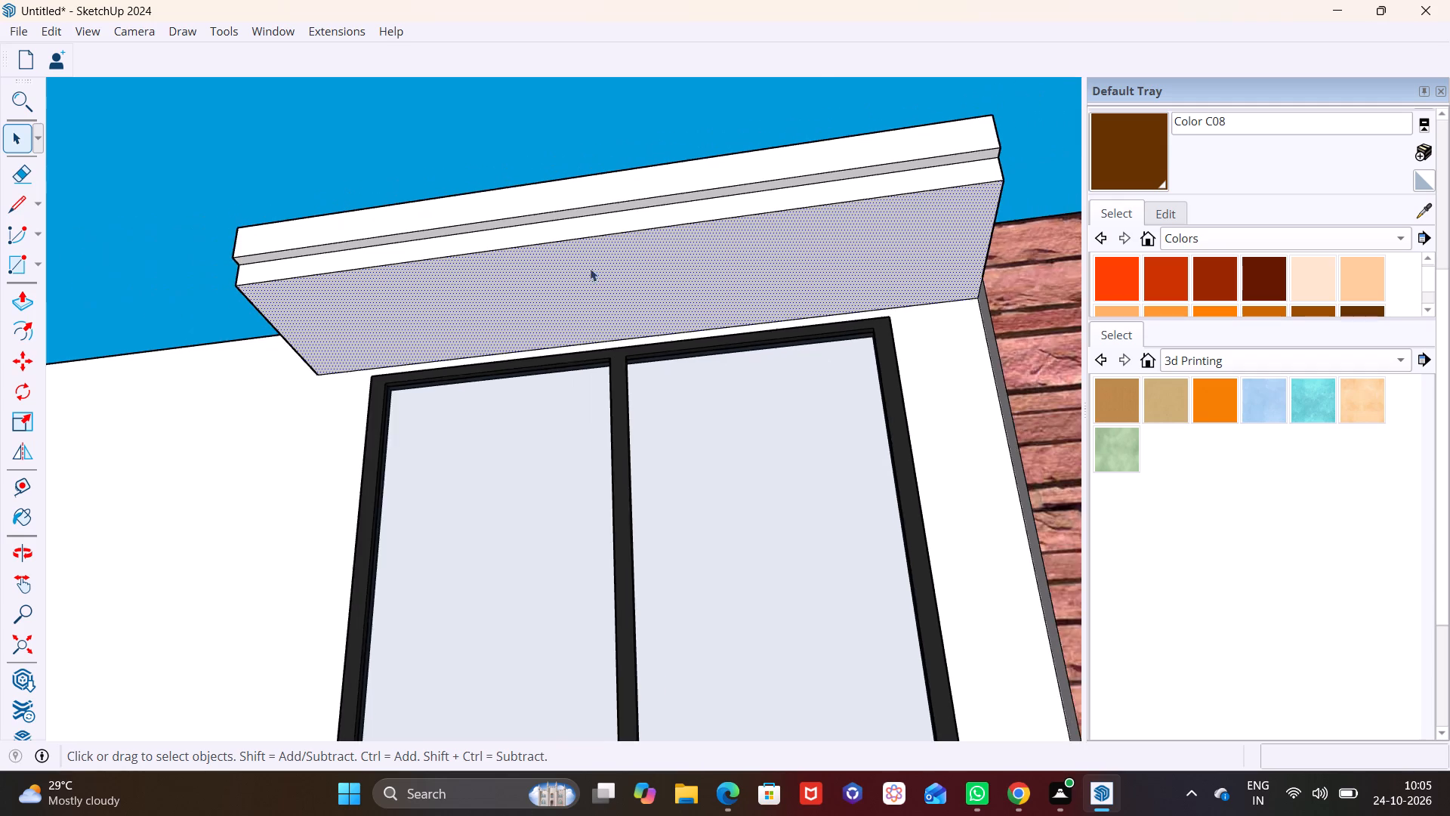
pyautogui.scroll(10, 408, 295)
pyautogui.scroll(-20, 359, 426)
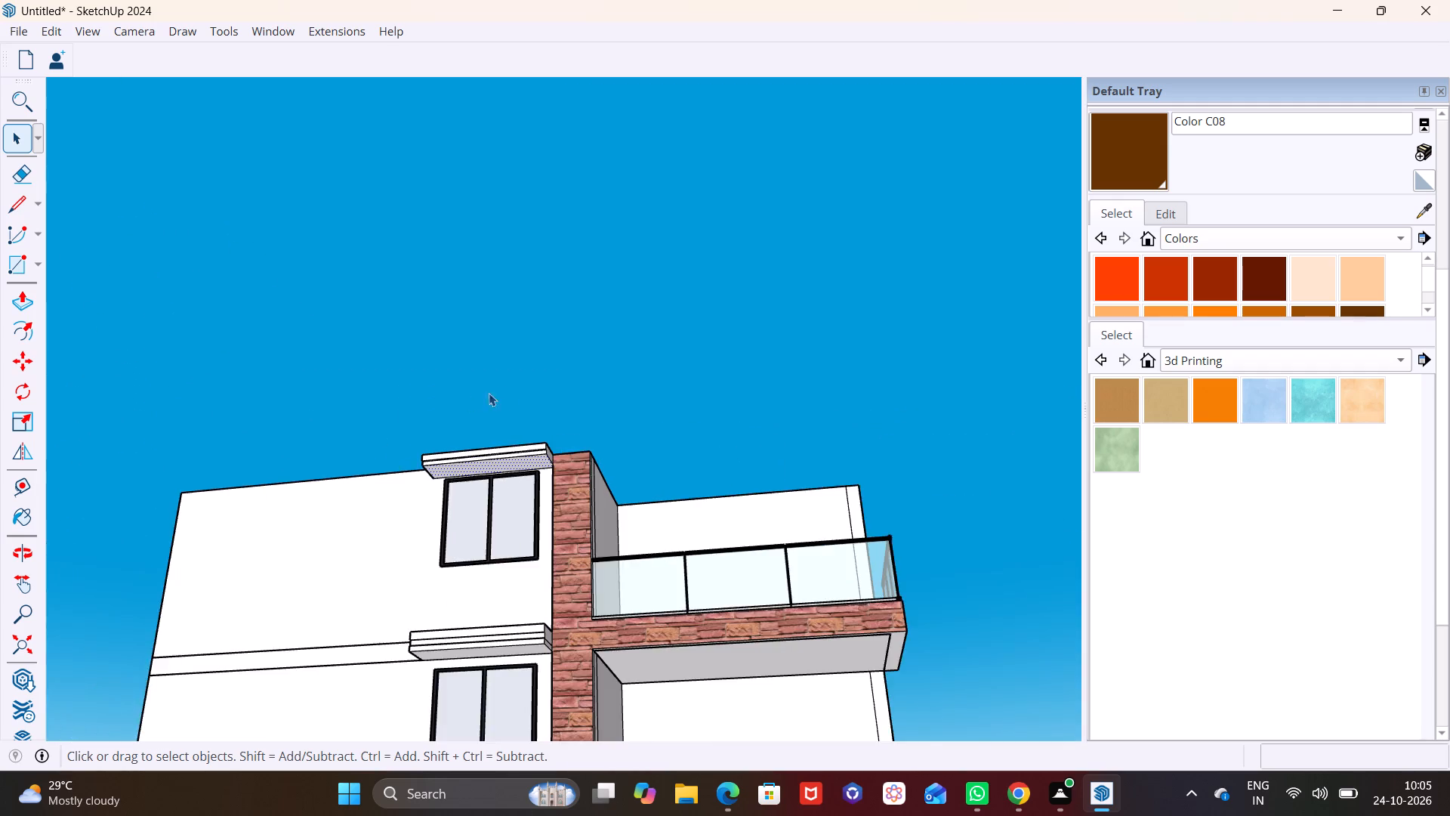
pyautogui.scroll(10, 513, 391)
pyautogui.keyDown('shift'); pyautogui.moveTo(499, 555); pyautogui.dragTo(489, 478, button='middle'); pyautogui.keyUp('shift')
pyautogui.scroll(2, 480, 539)
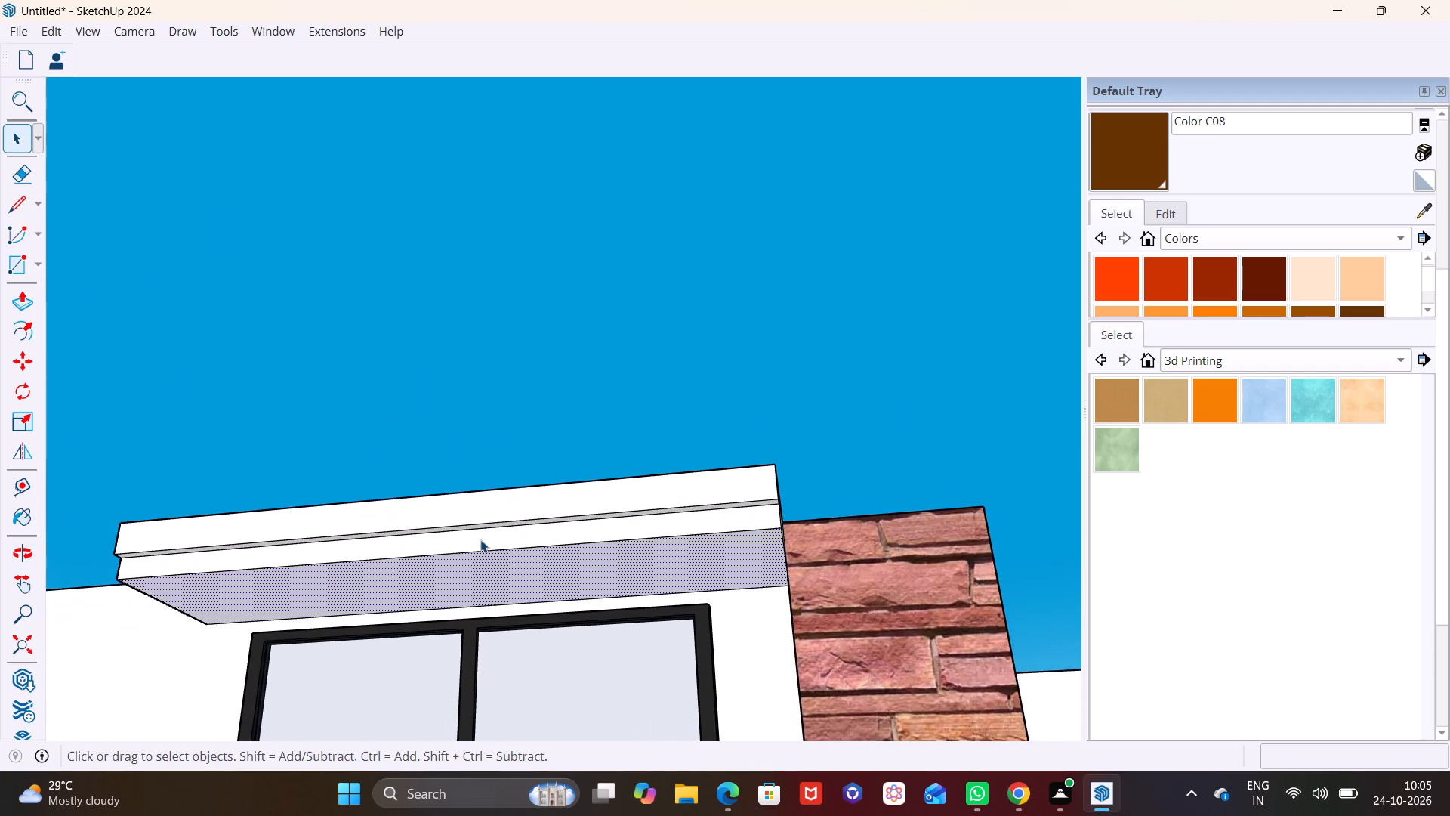
pyautogui.keyDown('shift'); pyautogui.moveTo(480, 541); pyautogui.dragTo(517, 439, button='middle'); pyautogui.keyUp('shift')
pyautogui.moveTo(511, 463); pyautogui.dragTo(465, 546, button='middle')
pyautogui.click(503, 484)
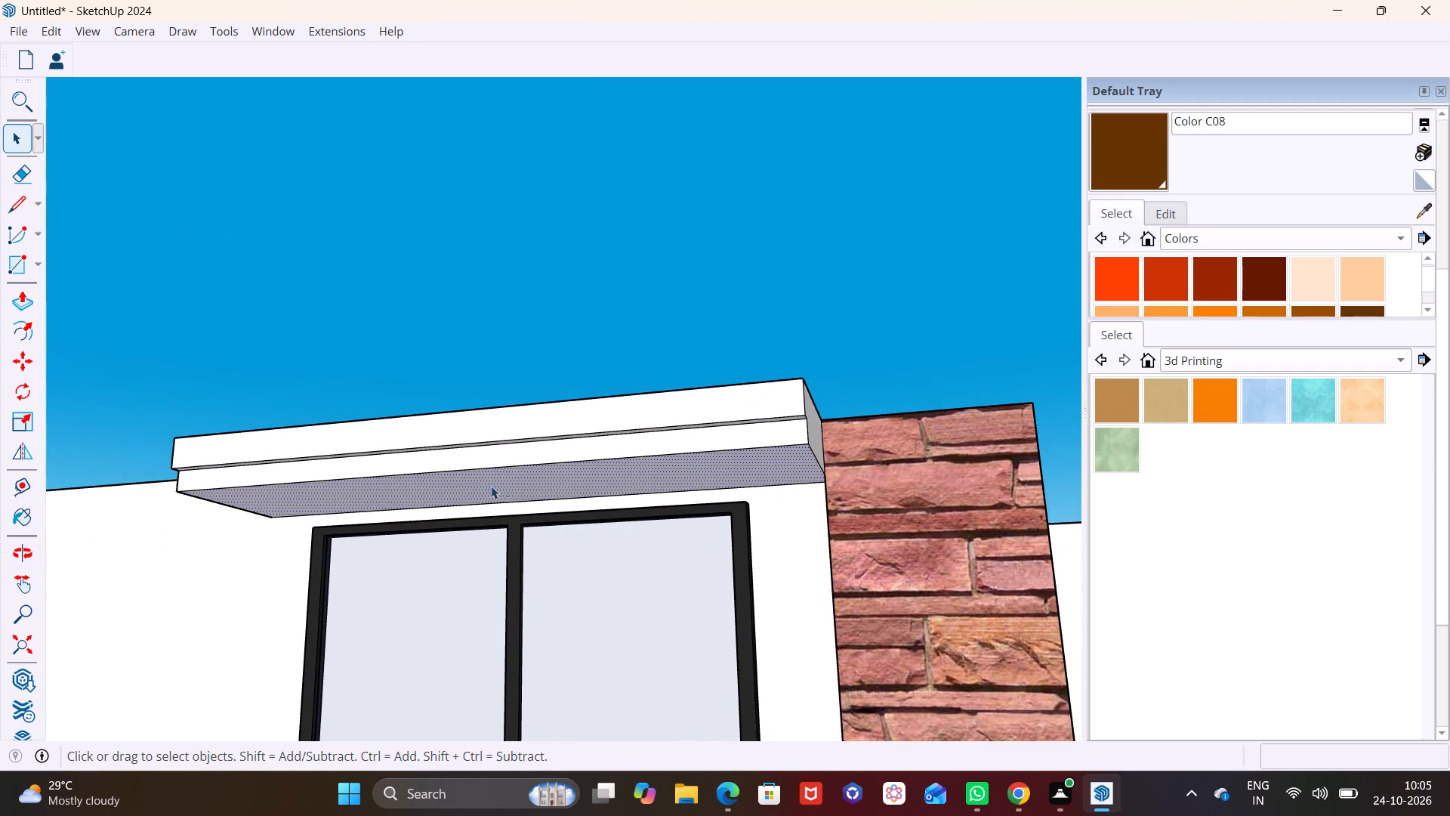
pyautogui.click(21, 298)
pyautogui.click(378, 485)
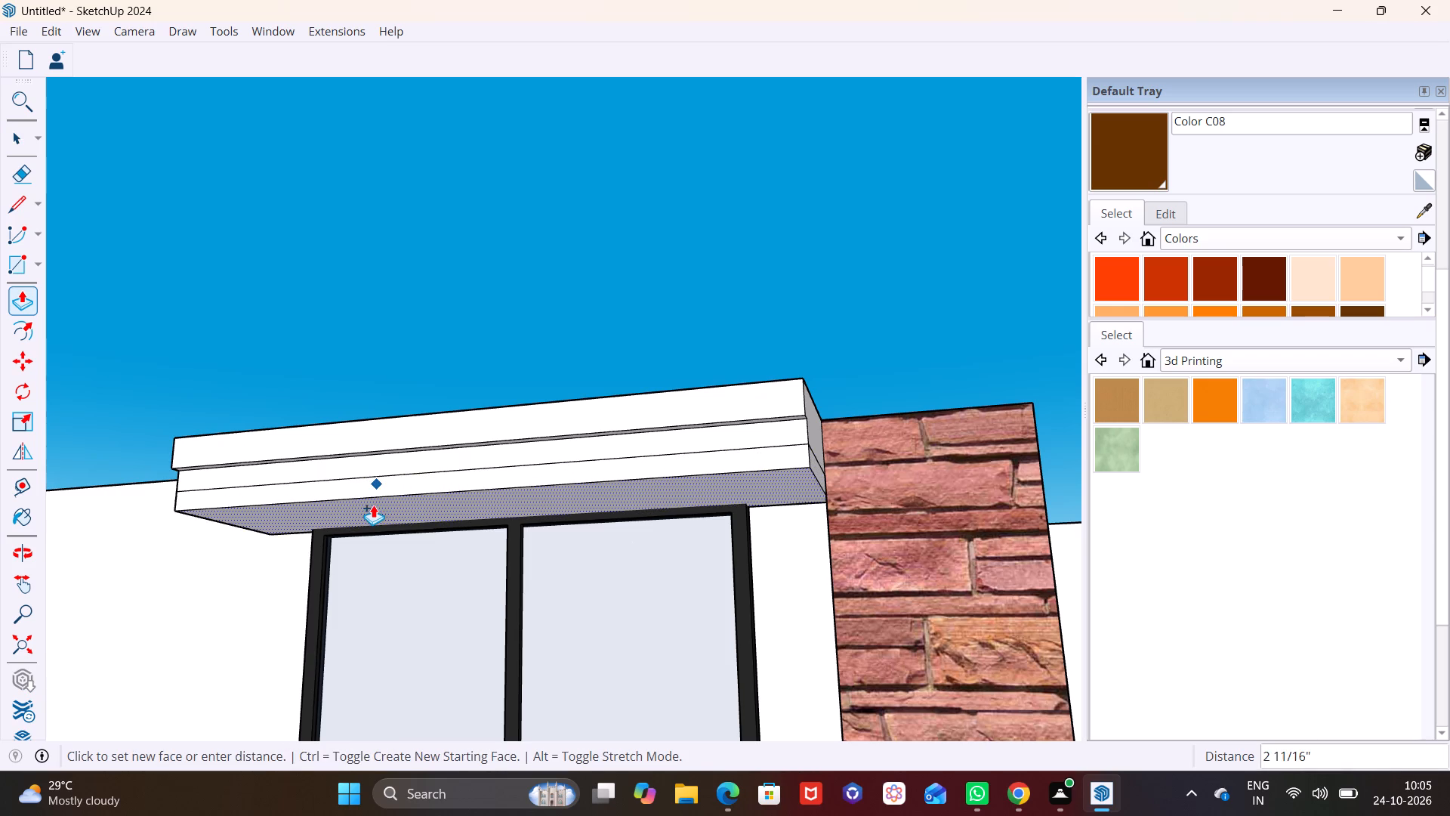
pyautogui.click(373, 507)
# Pull the front face of the fourth-storey ledge's third tier out about 1 1/2".
pyautogui.press('space')
pyautogui.click(389, 486)
pyautogui.click(22, 306)
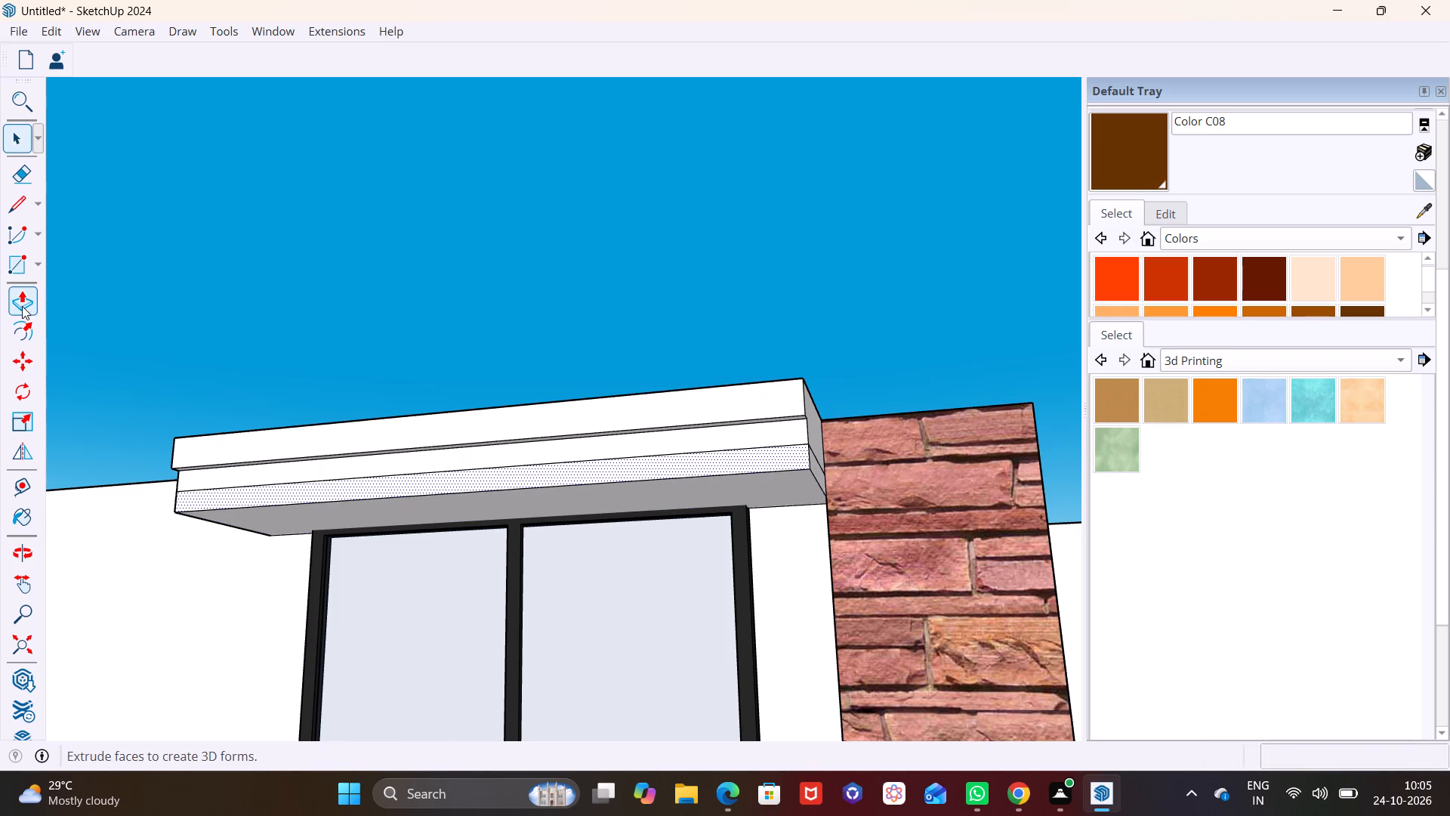
pyautogui.click(319, 484)
pyautogui.click(307, 450)
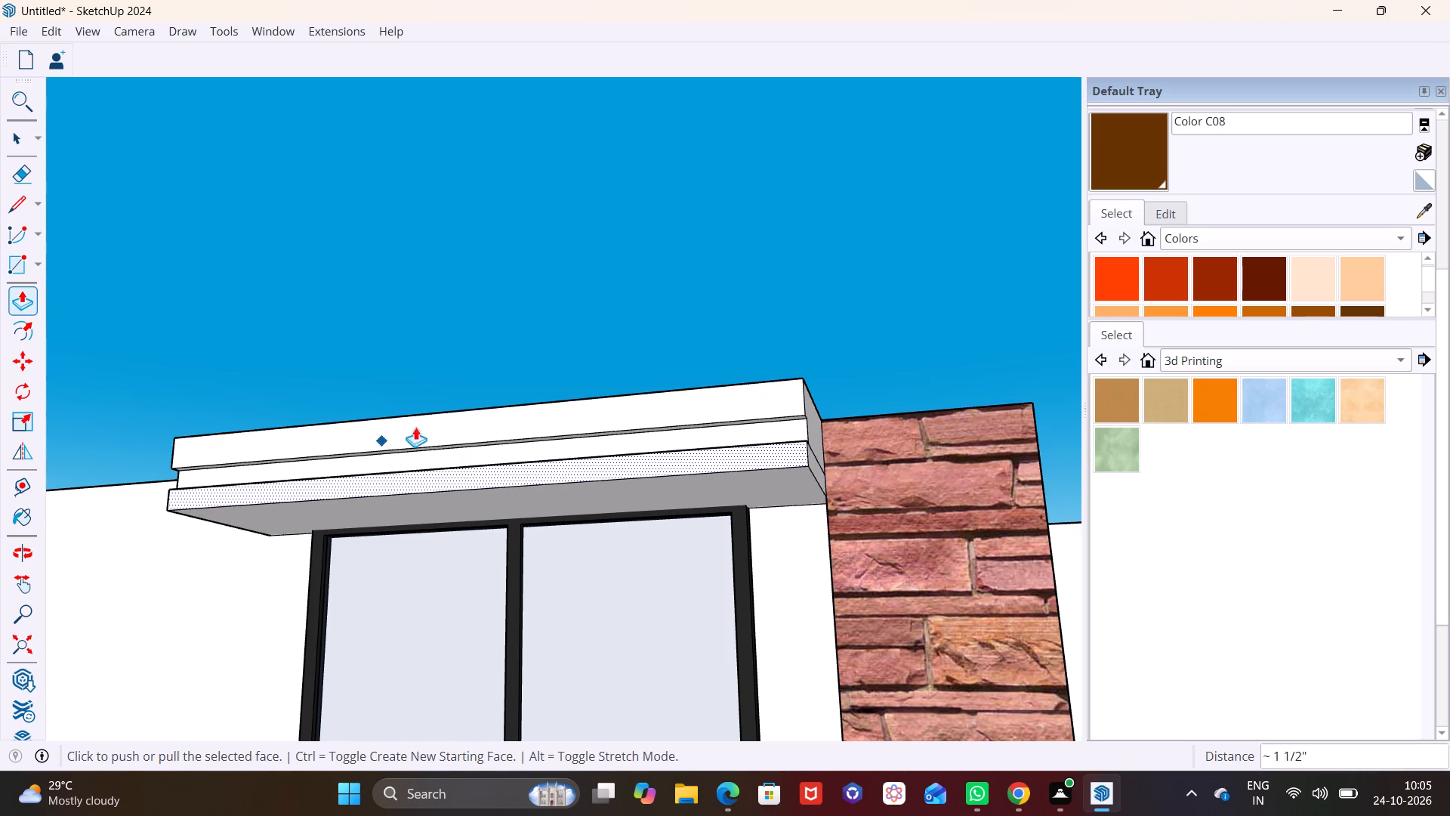
pyautogui.press('space')
pyautogui.click(804, 617)
# Push the upper part of the brown-grooved ledge's free end in about 1' 4 1/8" to align with the ledge above.
pyautogui.scroll(-7, 780, 586)
pyautogui.moveTo(760, 634); pyautogui.dragTo(681, 811, button='middle')
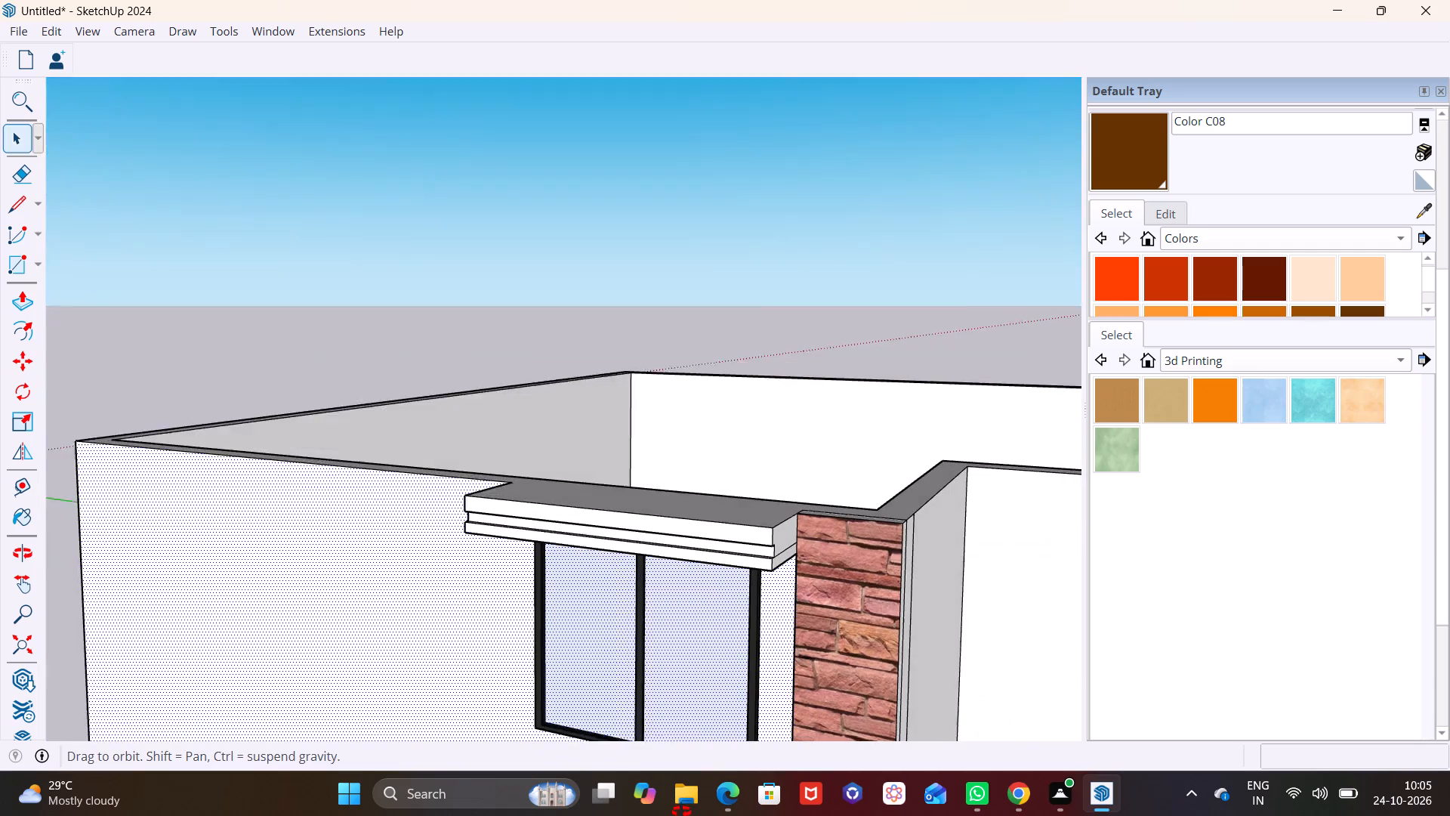
pyautogui.moveTo(681, 811); pyautogui.dragTo(677, 797, button='middle')
pyautogui.scroll(-2, 705, 638)
pyautogui.moveTo(705, 638); pyautogui.dragTo(993, 635, button='middle')
pyautogui.scroll(-1, 993, 635)
pyautogui.keyDown('shift'); pyautogui.moveTo(739, 604); pyautogui.dragTo(683, 336, button='middle'); pyautogui.keyUp('shift')
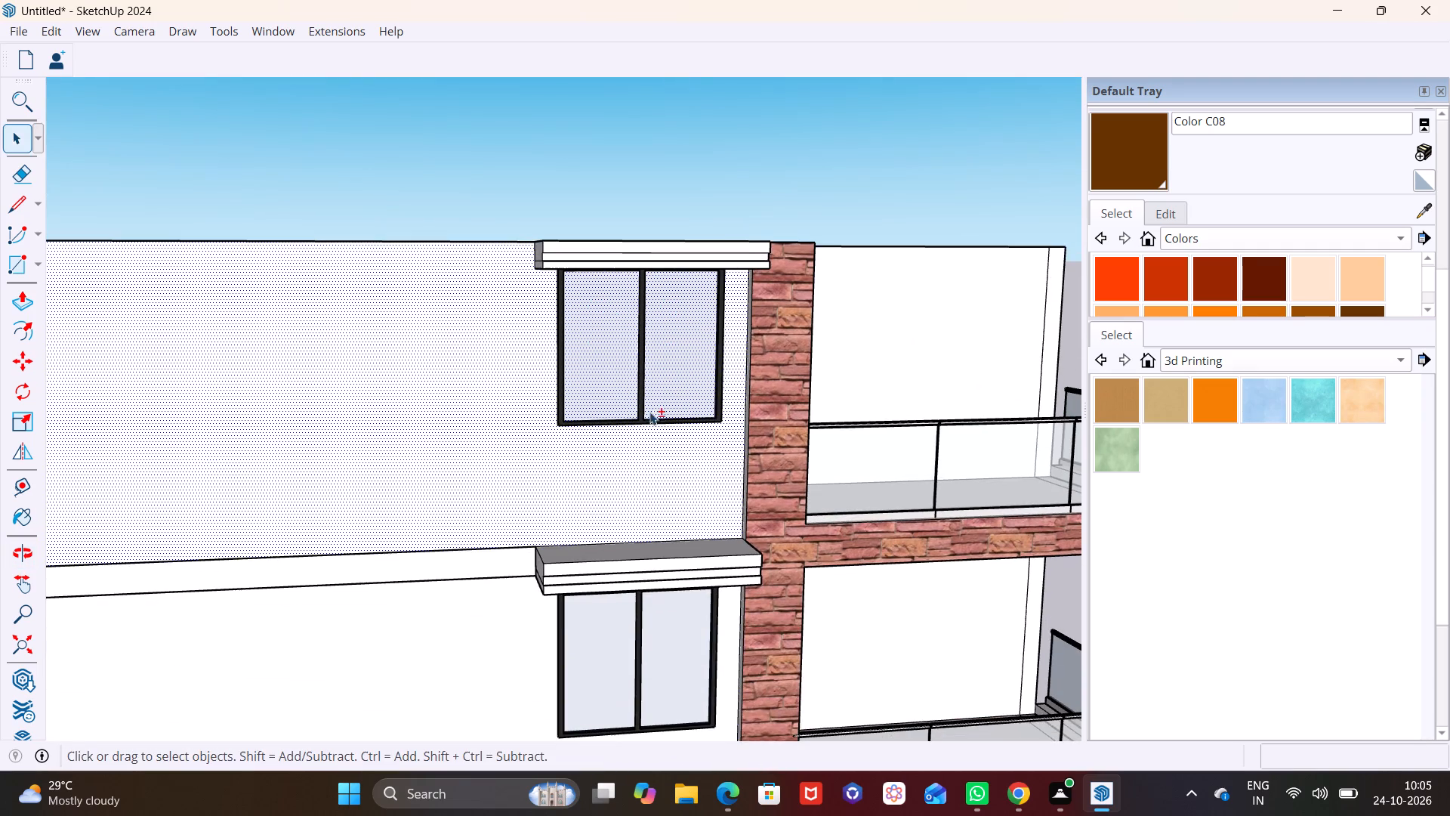
pyautogui.keyDown('shift'); pyautogui.moveTo(645, 573); pyautogui.dragTo(633, 333, button='middle'); pyautogui.keyUp('shift')
pyautogui.keyDown('shift'); pyautogui.scroll(1, 635, 346); pyautogui.keyUp('shift')
pyautogui.moveTo(635, 621); pyautogui.dragTo(649, 423, button='middle')
pyautogui.scroll(-4, 565, 617)
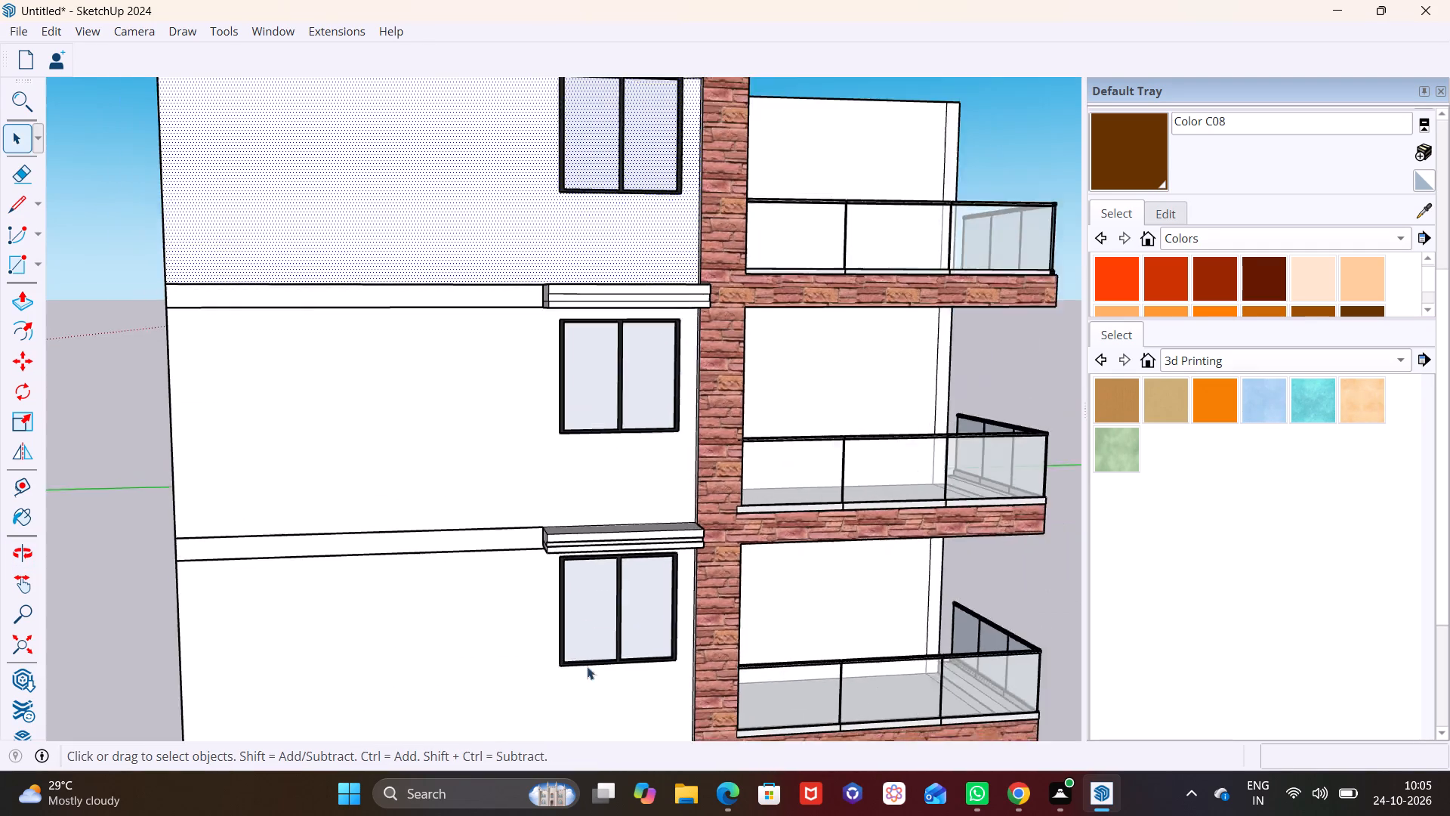
pyautogui.scroll(-2, 587, 666)
pyautogui.keyDown('shift'); pyautogui.moveTo(617, 678); pyautogui.dragTo(626, 504, button='middle'); pyautogui.keyUp('shift')
pyautogui.scroll(5, 516, 580)
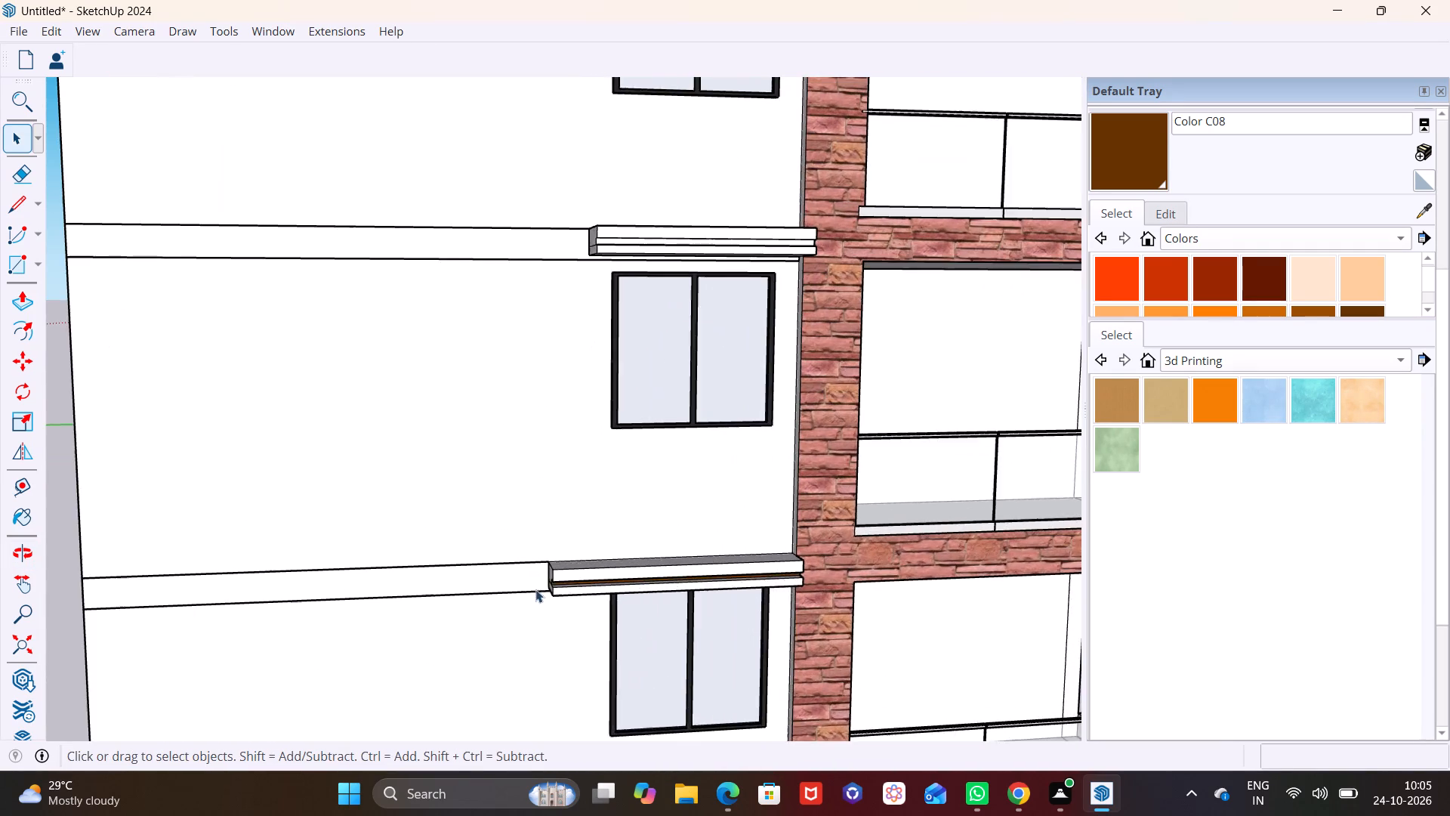
pyautogui.moveTo(579, 591); pyautogui.dragTo(730, 591, button='middle')
pyautogui.scroll(11, 622, 580)
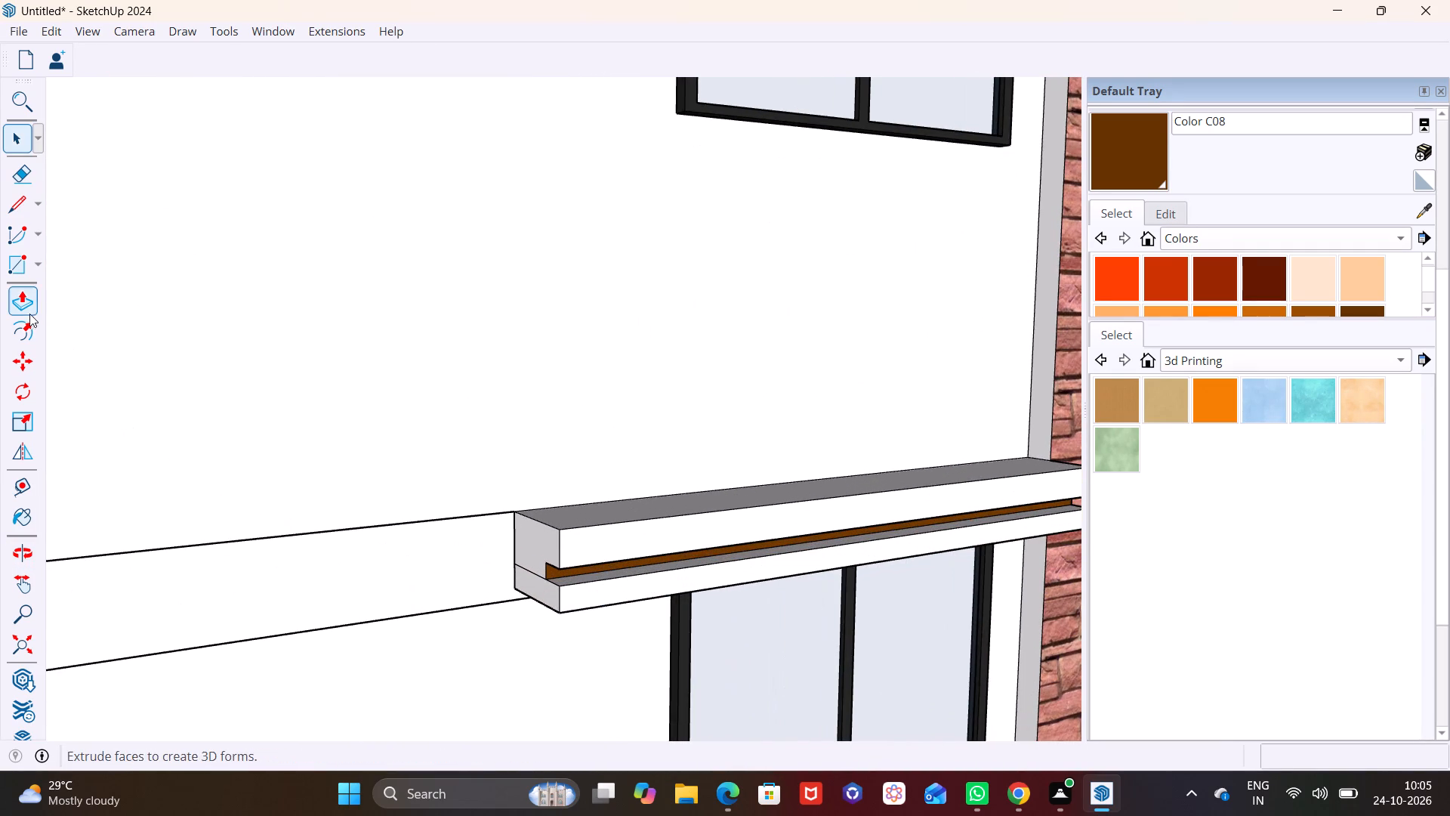
pyautogui.click(548, 541)
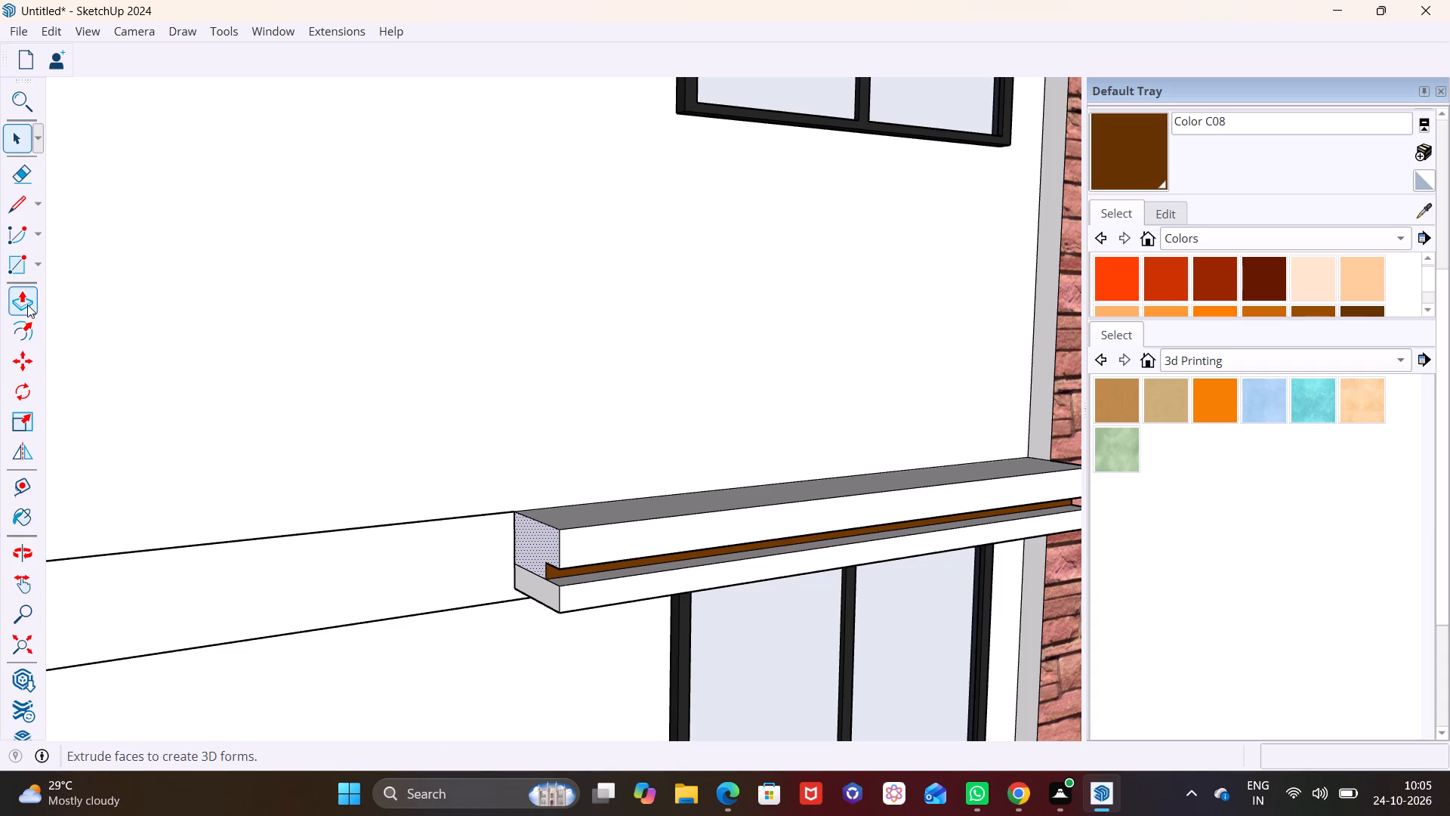
pyautogui.click(27, 304)
pyautogui.click(535, 543)
pyautogui.scroll(-4, 582, 530)
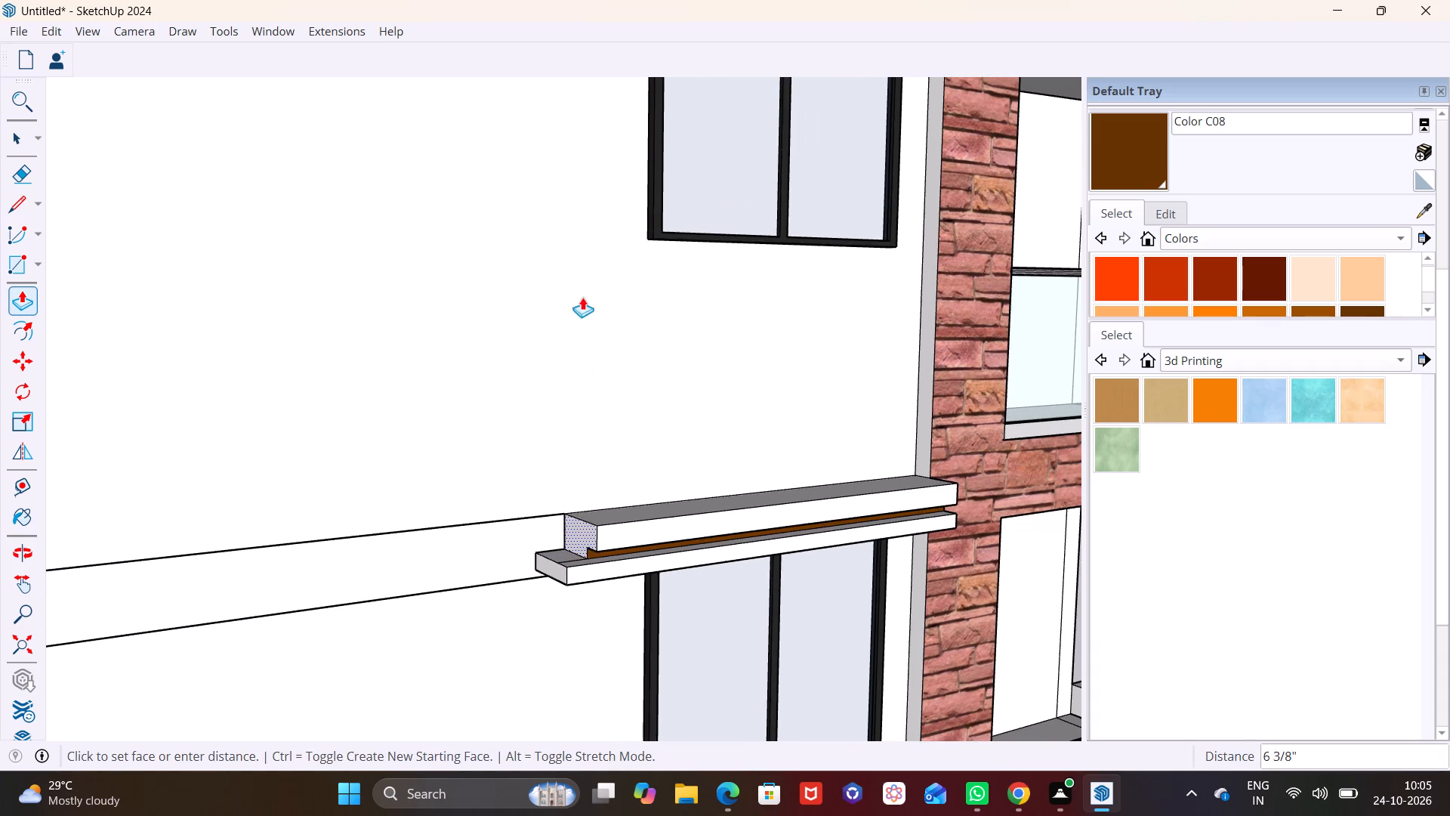
pyautogui.moveTo(582, 302); pyautogui.dragTo(572, 518, button='middle')
pyautogui.click(600, 82)
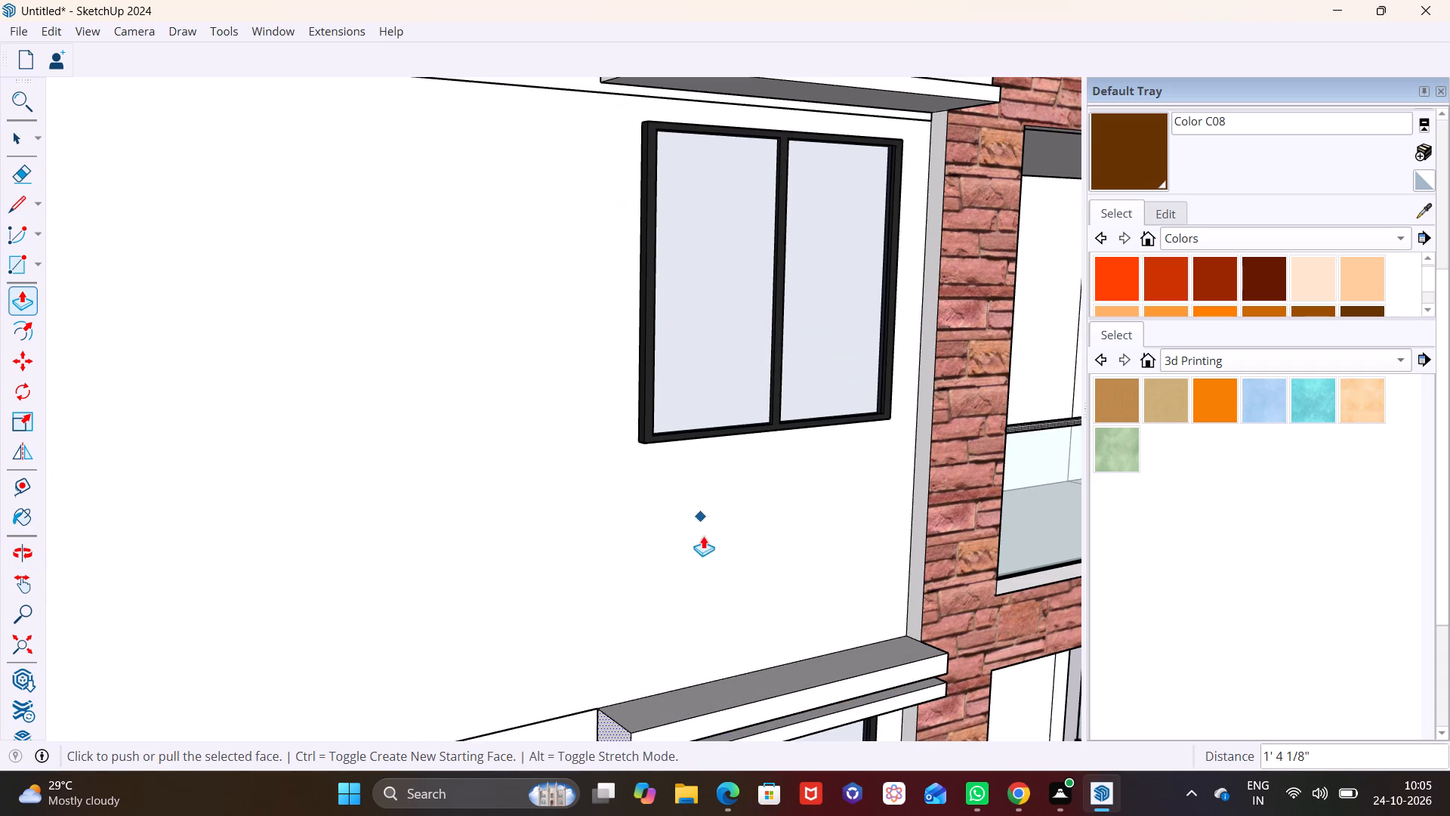
# Push the lower part of the brown-grooved ledge's free end in until it is flush with the upper part.
pyautogui.keyDown('shift'); pyautogui.moveTo(703, 552); pyautogui.dragTo(717, 342, button='middle'); pyautogui.keyUp('shift')
pyautogui.scroll(3, 529, 555)
pyautogui.press('space')
pyautogui.click(572, 592)
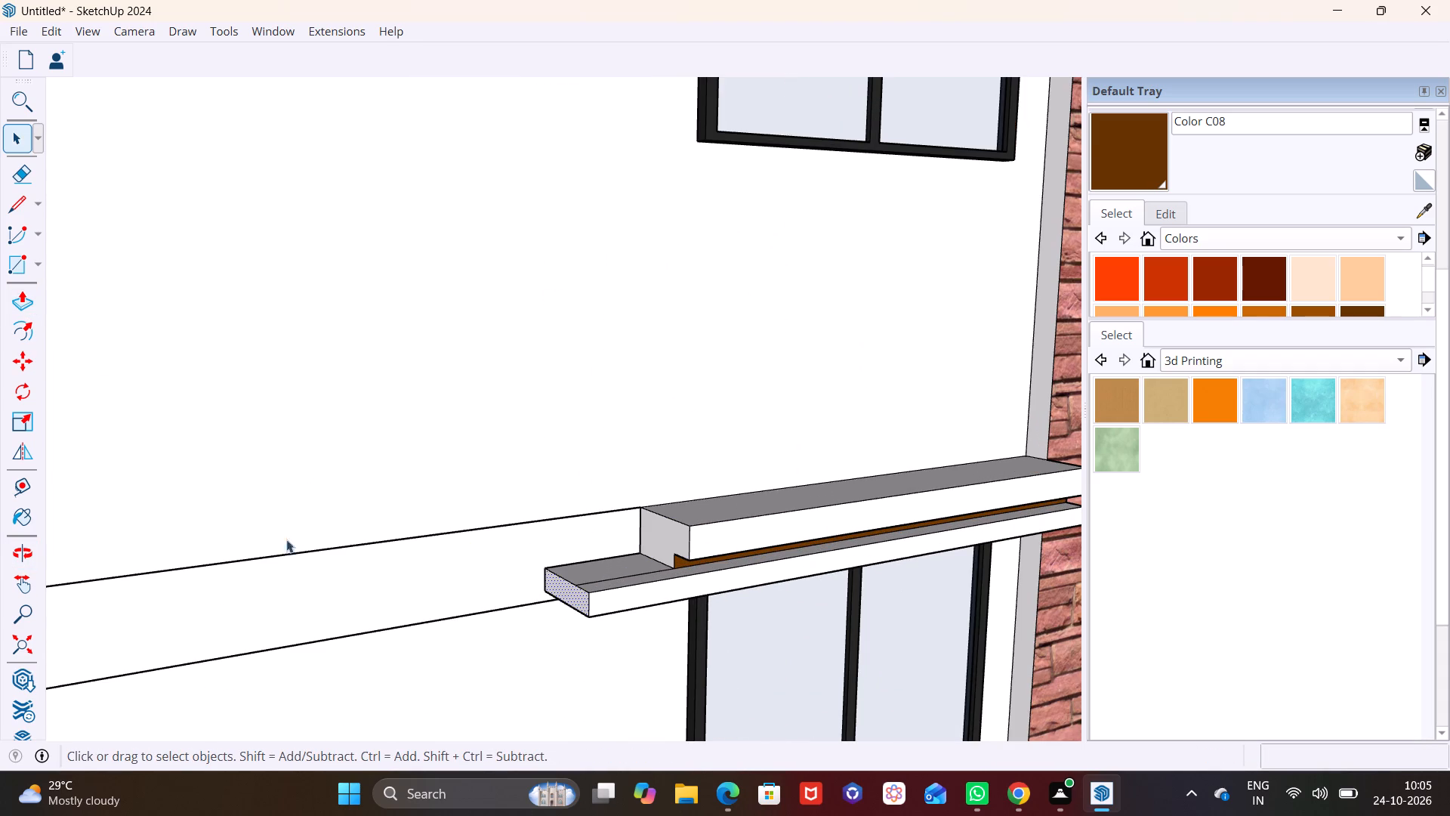
pyautogui.click(27, 298)
pyautogui.click(569, 592)
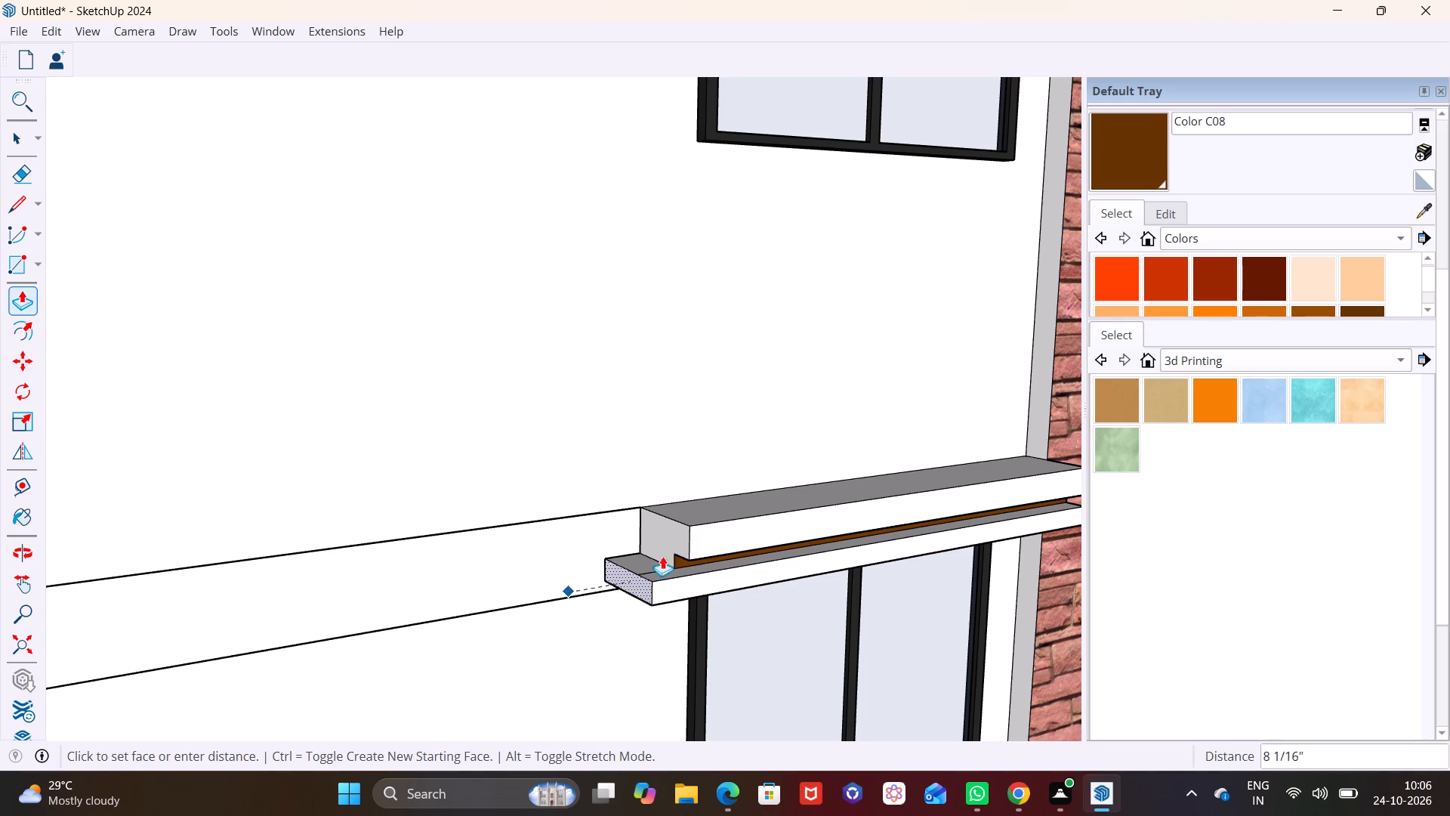
pyautogui.click(682, 539)
pyautogui.press('space')
# Pull the brown groove face out about 3 9/16" to sit flush with the ledge's front.
pyautogui.click(575, 644)
pyautogui.scroll(-4, 575, 644)
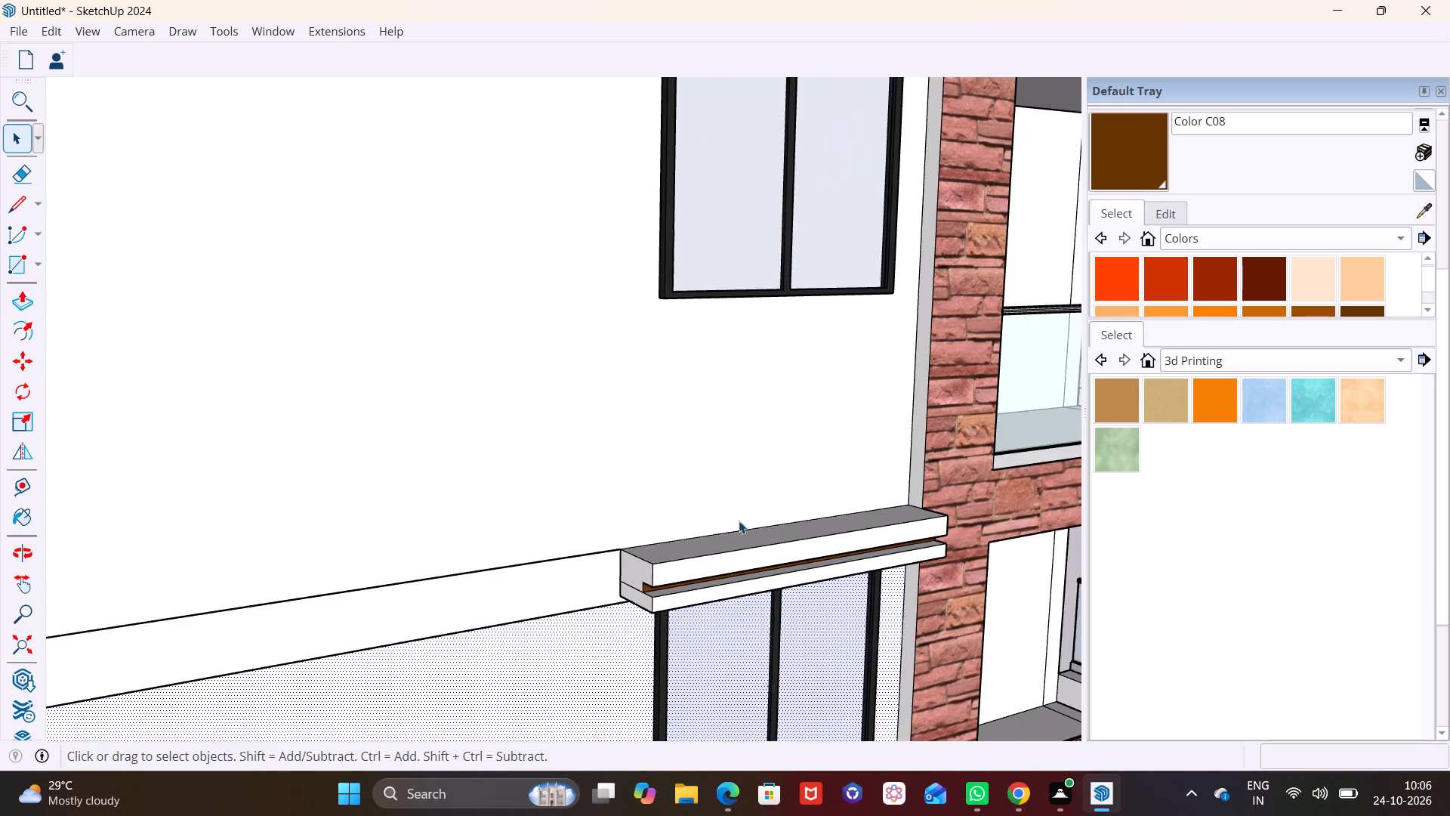
pyautogui.scroll(5, 807, 409)
pyautogui.keyDown('shift'); pyautogui.moveTo(695, 579); pyautogui.dragTo(544, 363, button='middle'); pyautogui.keyUp('shift')
pyautogui.moveTo(507, 424); pyautogui.dragTo(492, 361, button='middle')
pyautogui.scroll(4, 499, 414)
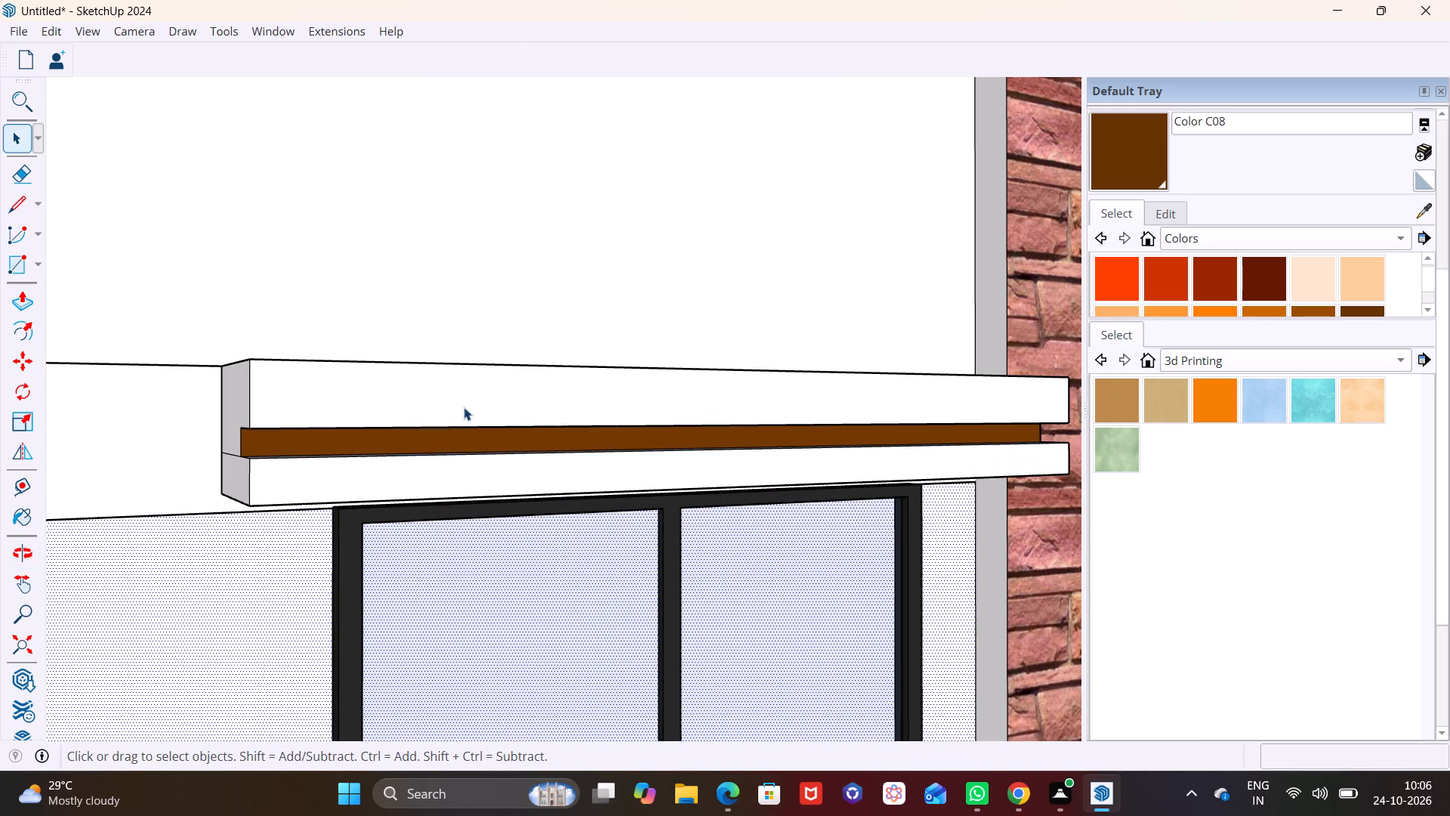
pyautogui.click(468, 436)
pyautogui.click(25, 294)
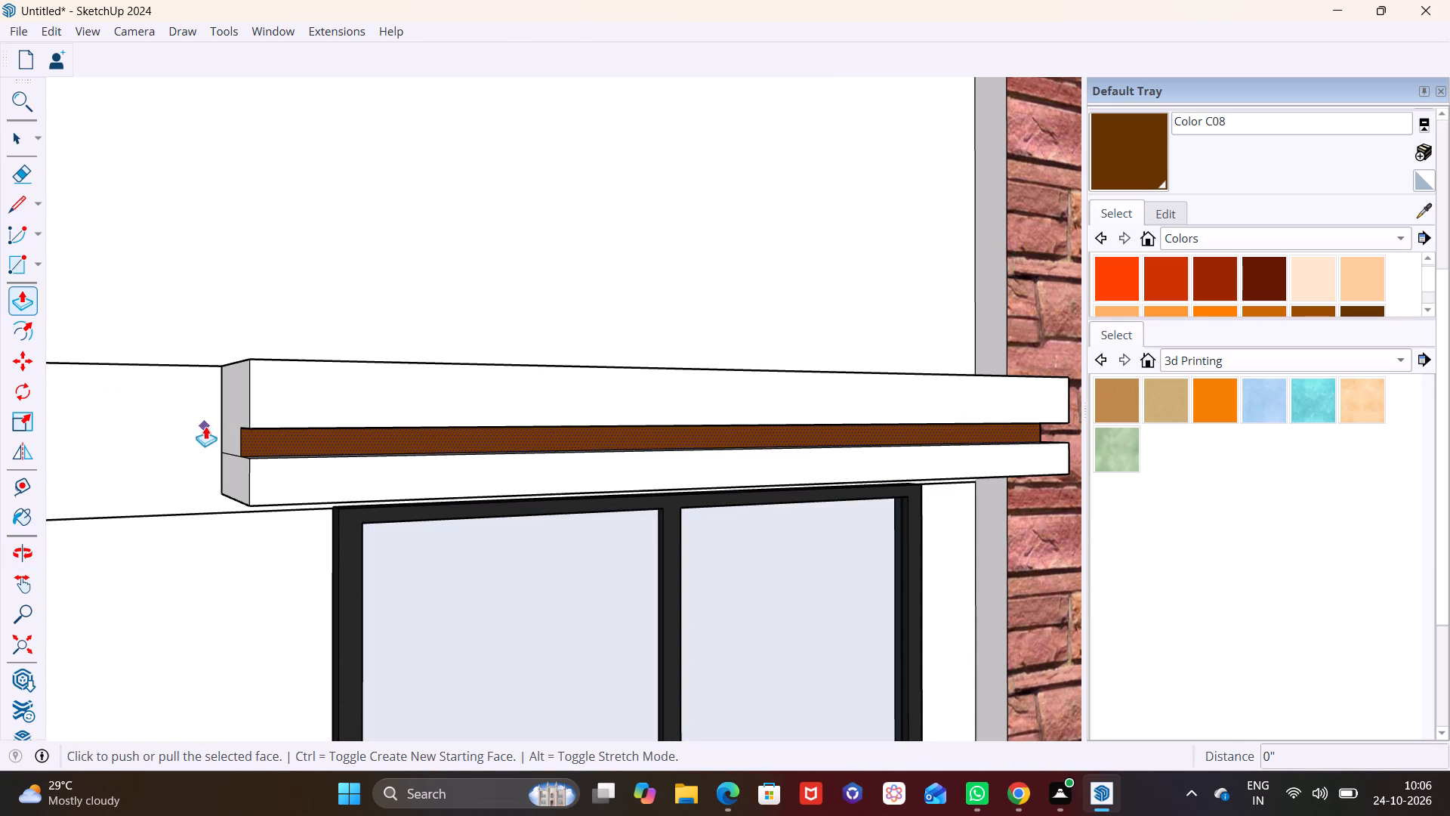
pyautogui.click(259, 445)
pyautogui.click(270, 437)
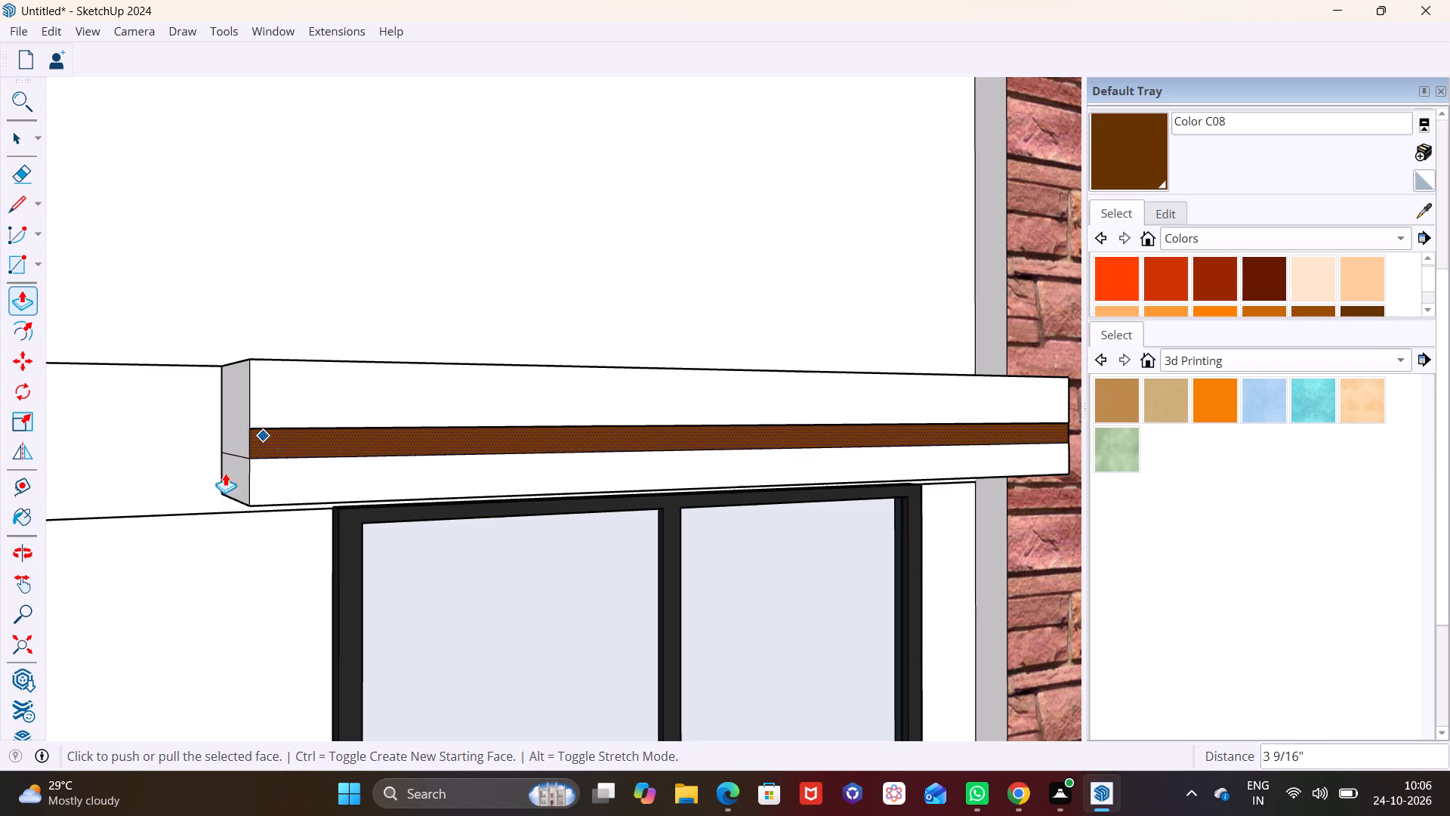
# Push the brown strip back in about 1/8" to leave a shallow recess in the ledge's front.
pyautogui.press('space')
pyautogui.moveTo(201, 556); pyautogui.dragTo(211, 556)
pyautogui.moveTo(320, 518); pyautogui.dragTo(497, 573, button='middle')
pyautogui.scroll(8, 483, 489)
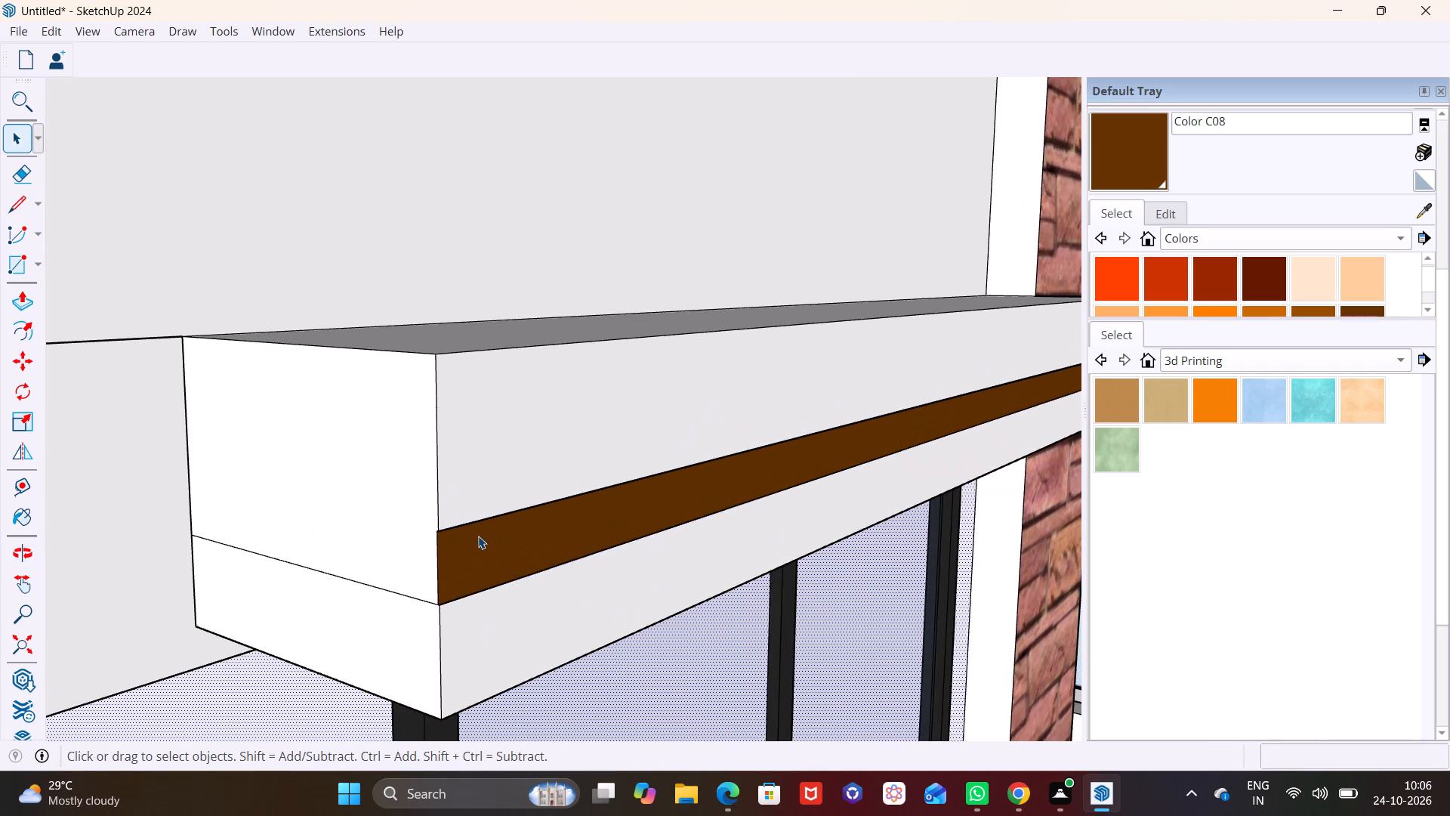
pyautogui.click(478, 536)
pyautogui.click(36, 303)
pyautogui.click(461, 554)
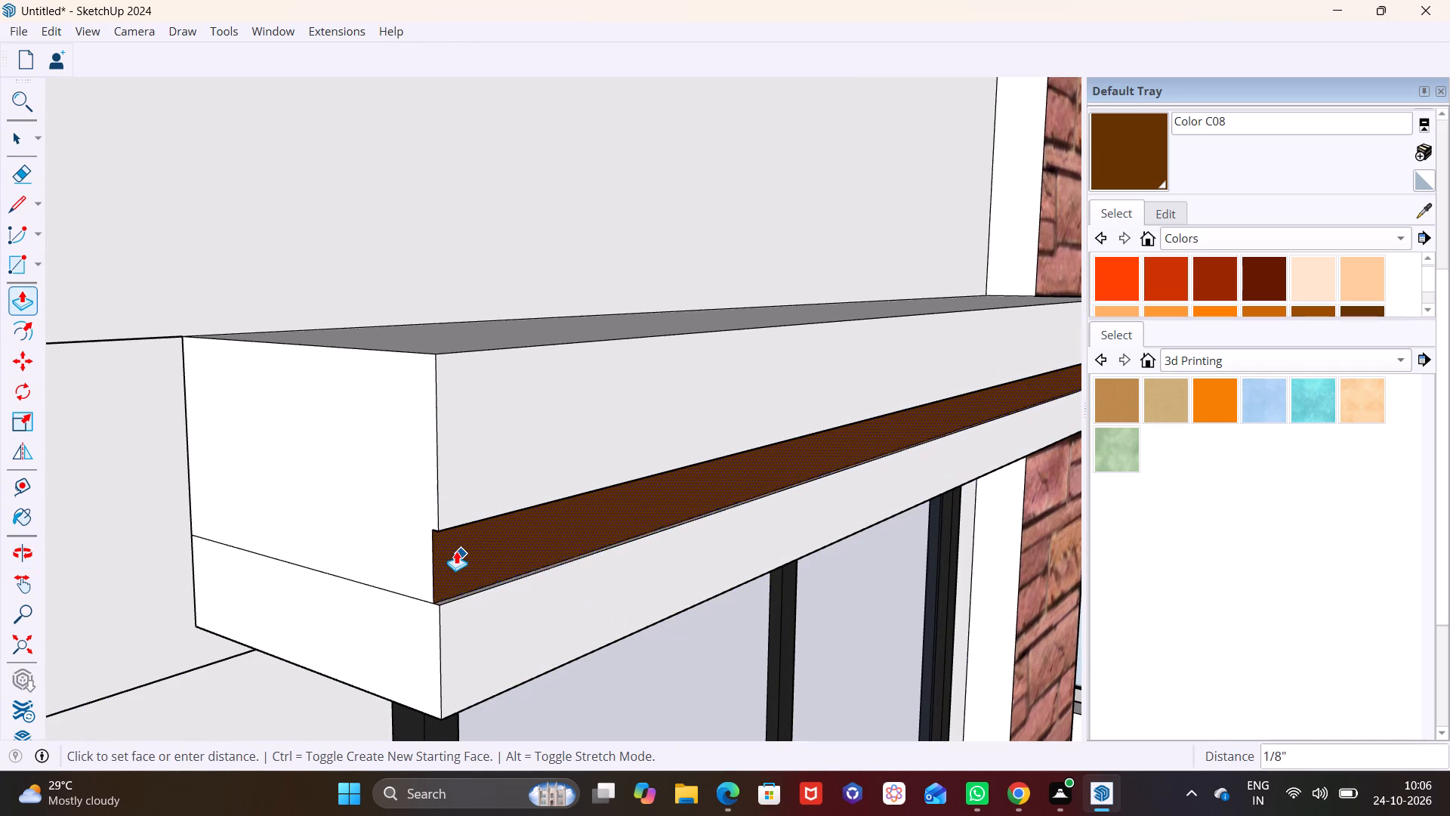
pyautogui.click(453, 550)
pyautogui.press('space')
pyautogui.click(276, 674)
# Pull the white groove face of the next ledge up out about 1 5/8", close to flush with its front.
pyautogui.scroll(-4, 297, 664)
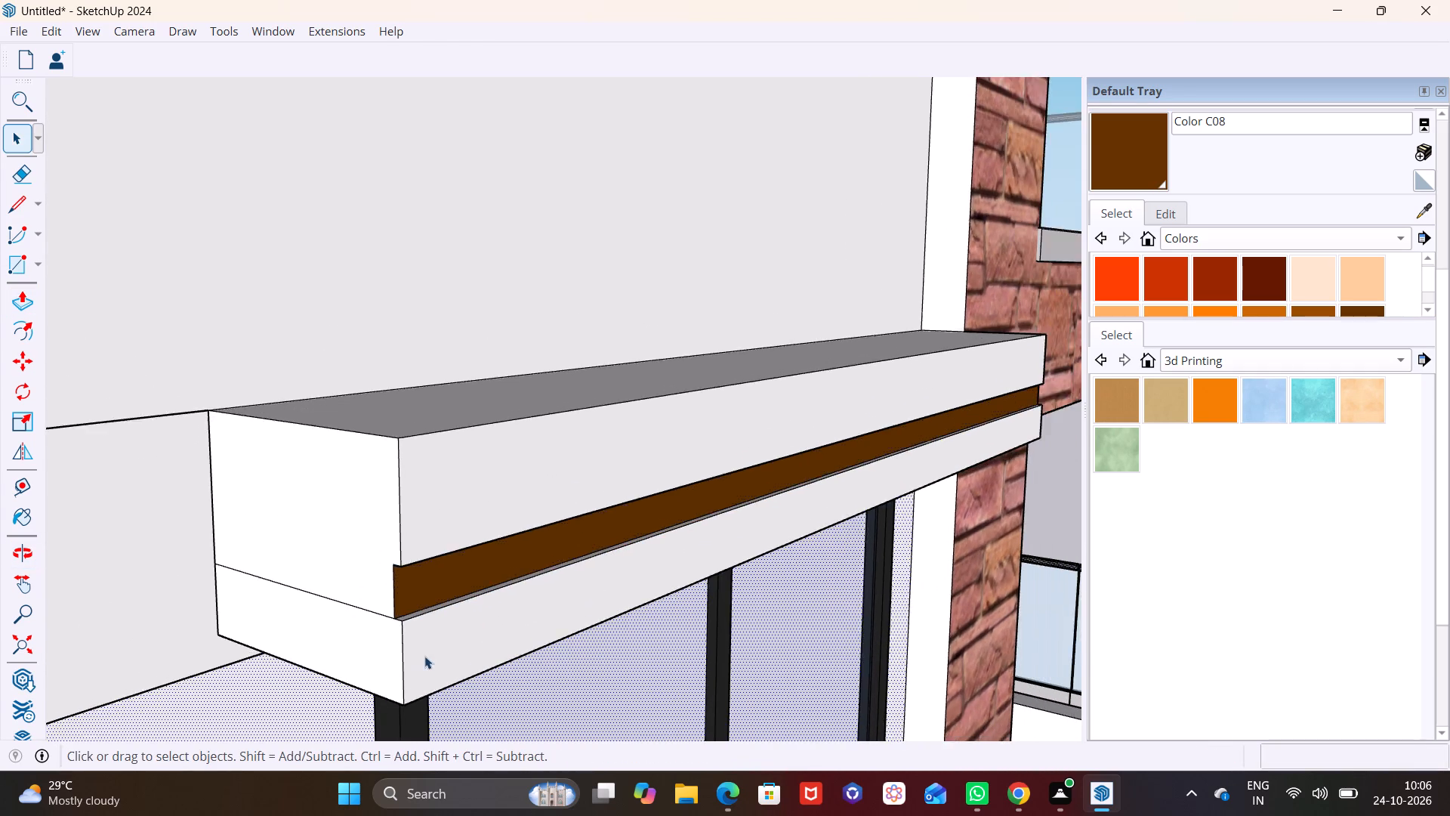
pyautogui.scroll(-8, 424, 656)
pyautogui.keyDown('shift'); pyautogui.moveTo(546, 376); pyautogui.dragTo(400, 815, button='middle'); pyautogui.keyUp('shift')
pyautogui.keyDown('shift'); pyautogui.scroll(1, 458, 815); pyautogui.keyUp('shift')
pyautogui.keyDown('shift'); pyautogui.moveTo(381, 150); pyautogui.dragTo(467, 537, button='middle'); pyautogui.keyUp('shift')
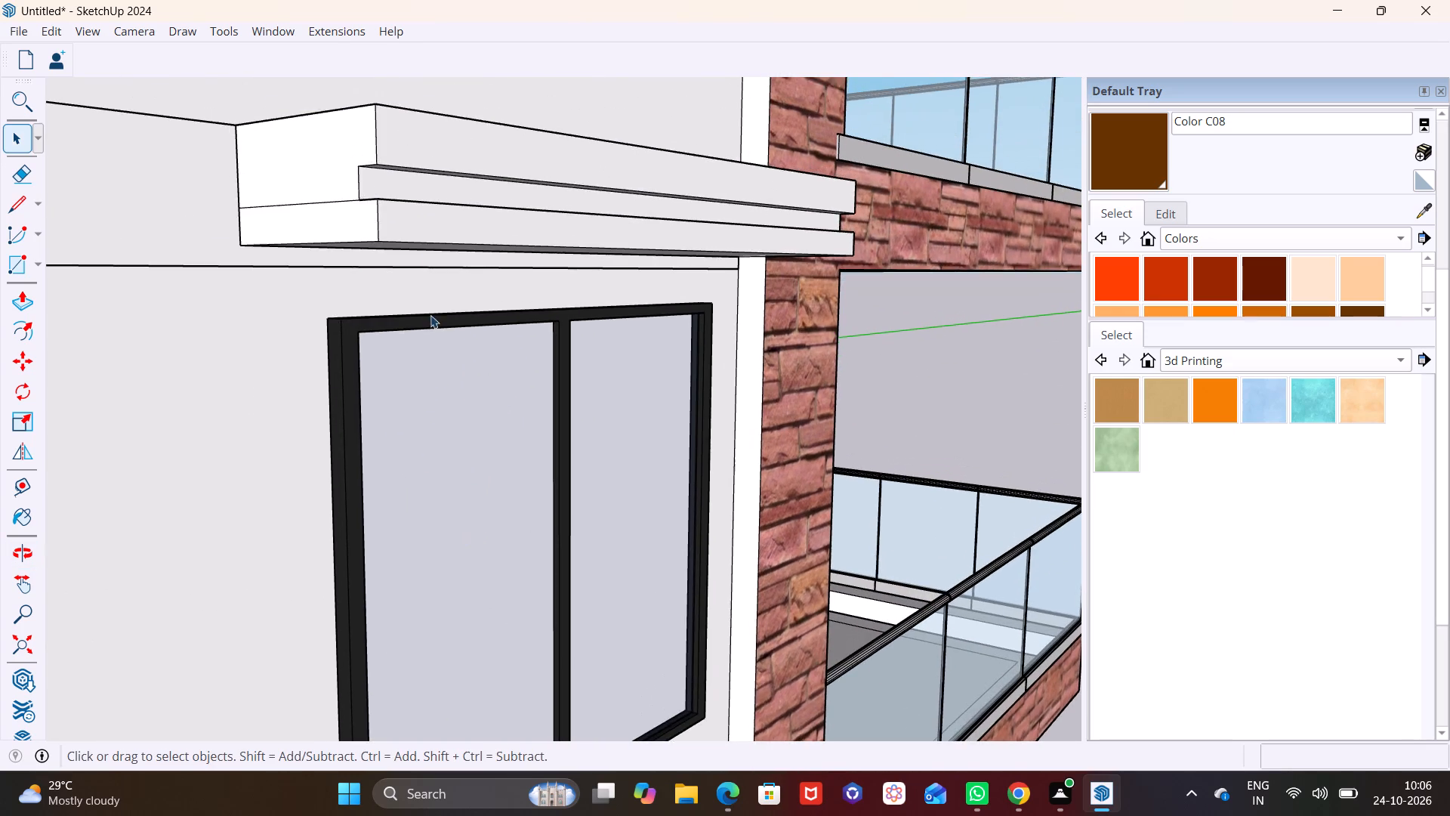
pyautogui.scroll(6, 437, 209)
pyautogui.keyDown('shift'); pyautogui.moveTo(617, 283); pyautogui.dragTo(547, 445, button='middle'); pyautogui.keyUp('shift')
pyautogui.click(297, 472)
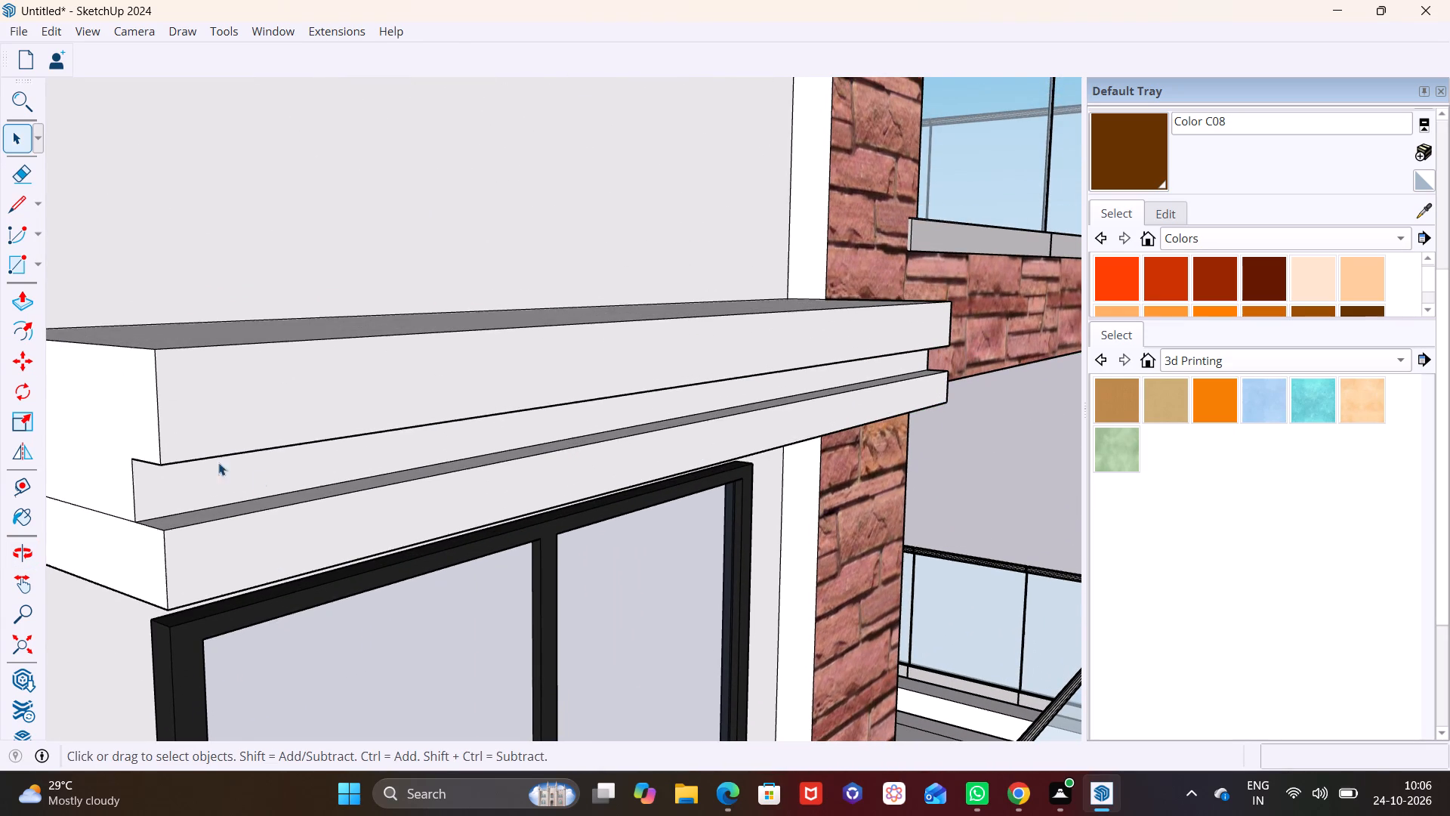
pyautogui.click(29, 300)
pyautogui.click(167, 485)
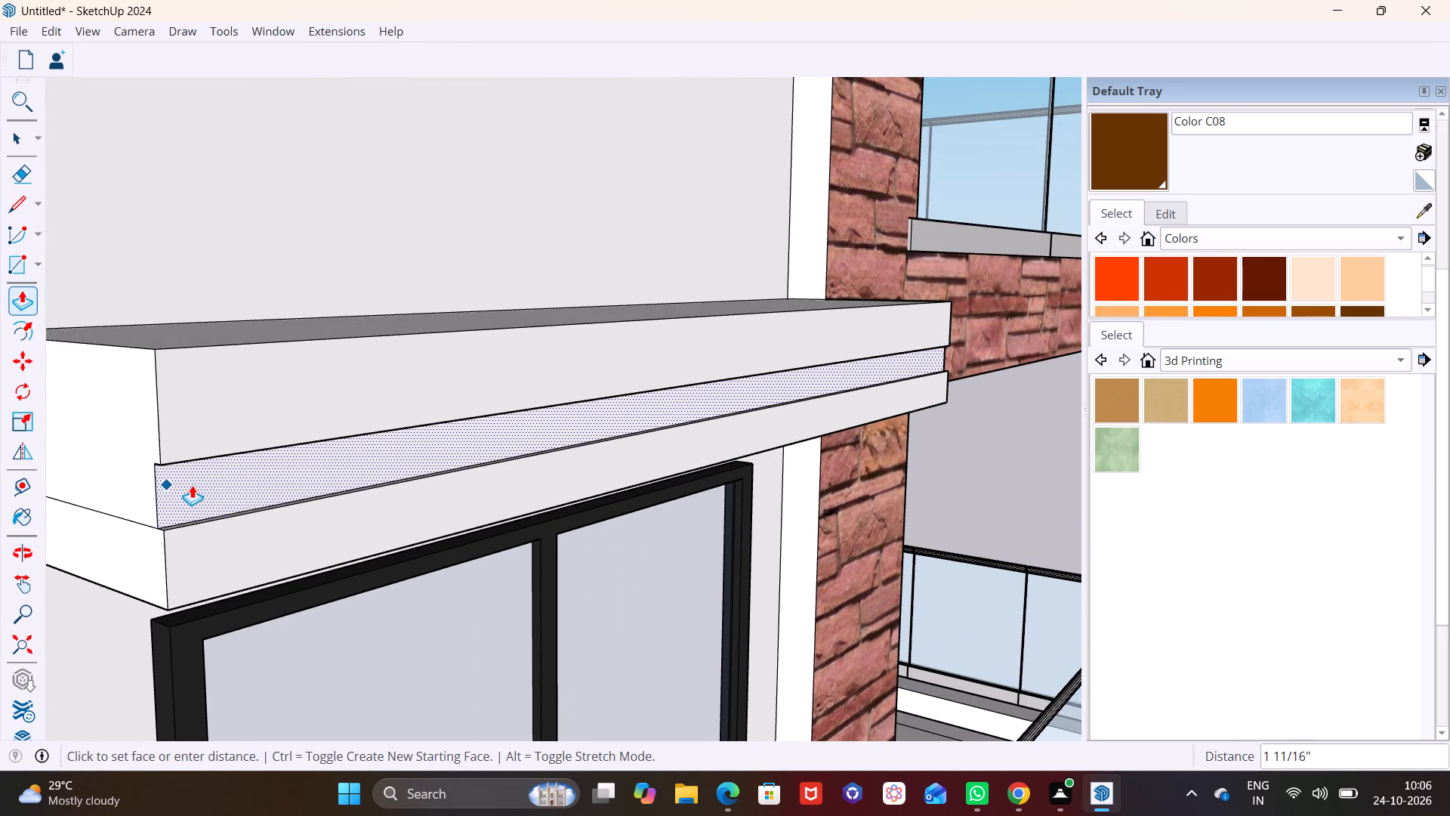
pyautogui.click(191, 481)
# Pull the white groove face of the topmost, roof-level ledge out about 15/16" to leave only a shallow recess.
pyautogui.scroll(-11, 308, 450)
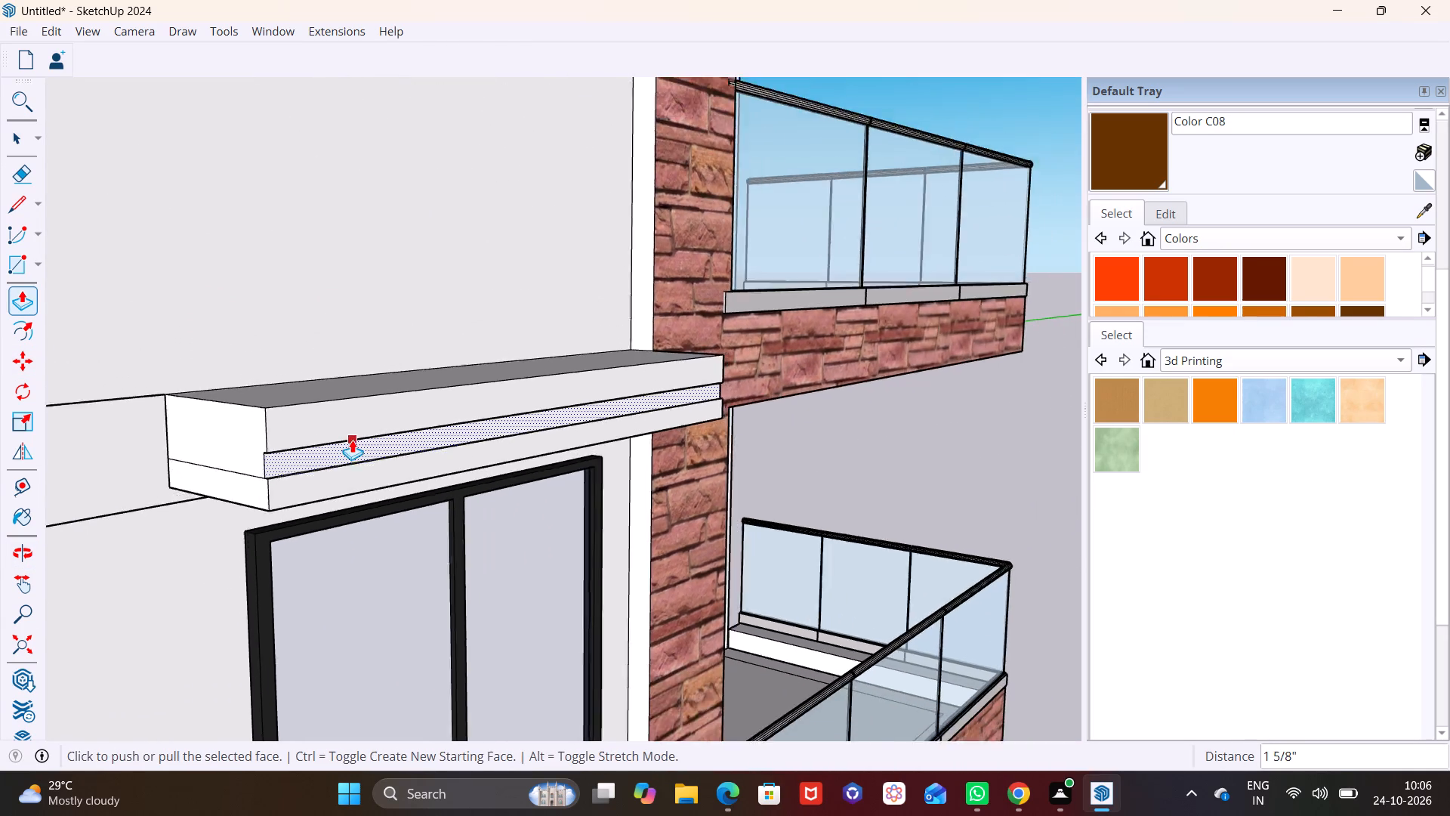
pyautogui.scroll(-6, 352, 440)
pyautogui.moveTo(412, 483); pyautogui.dragTo(68, 369, button='middle')
pyautogui.moveTo(138, 273); pyautogui.dragTo(264, 682, button='middle')
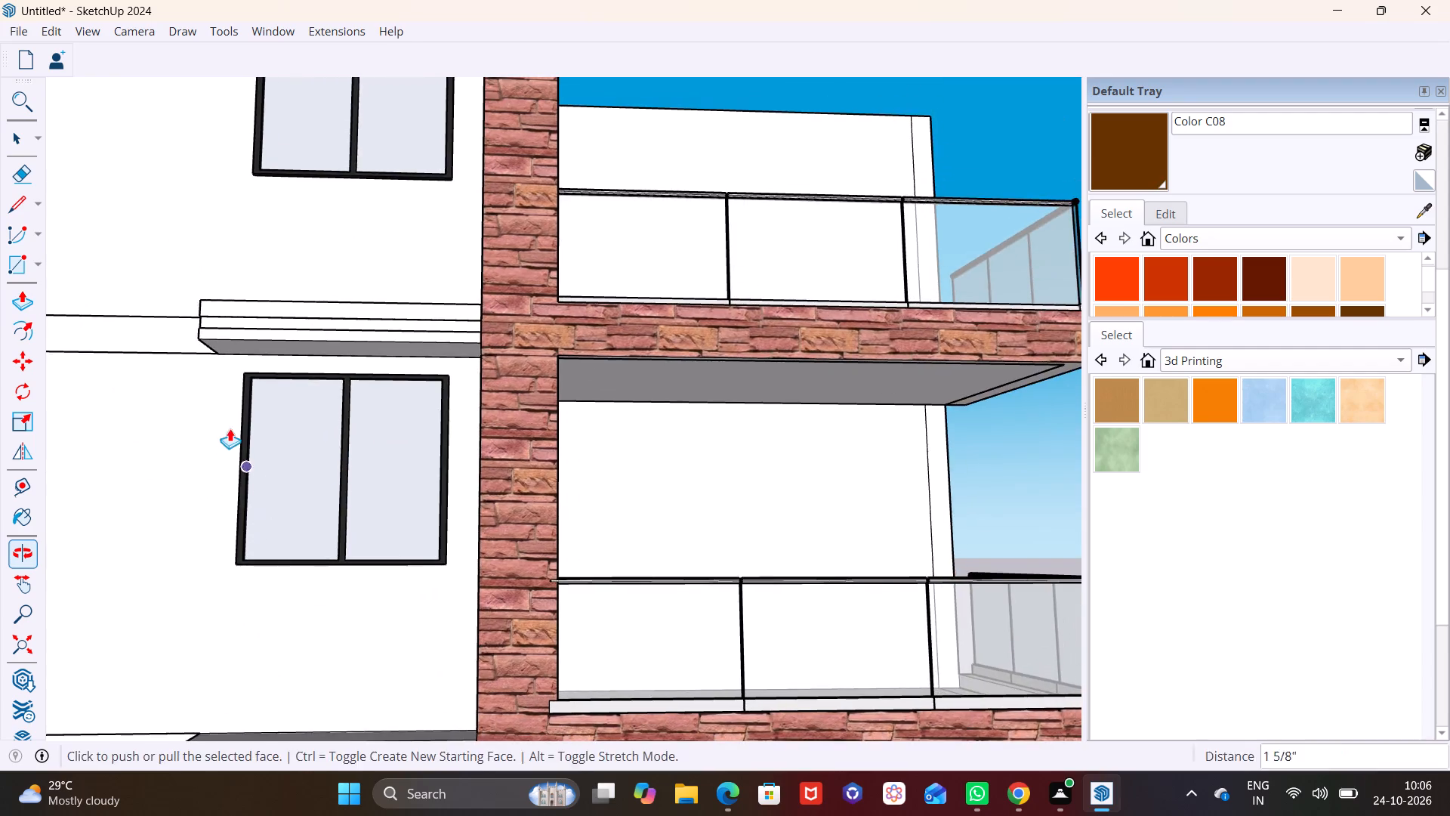
pyautogui.moveTo(230, 425); pyautogui.dragTo(665, 614, button='middle')
pyautogui.scroll(4, 588, 511)
pyautogui.scroll(-8, 592, 499)
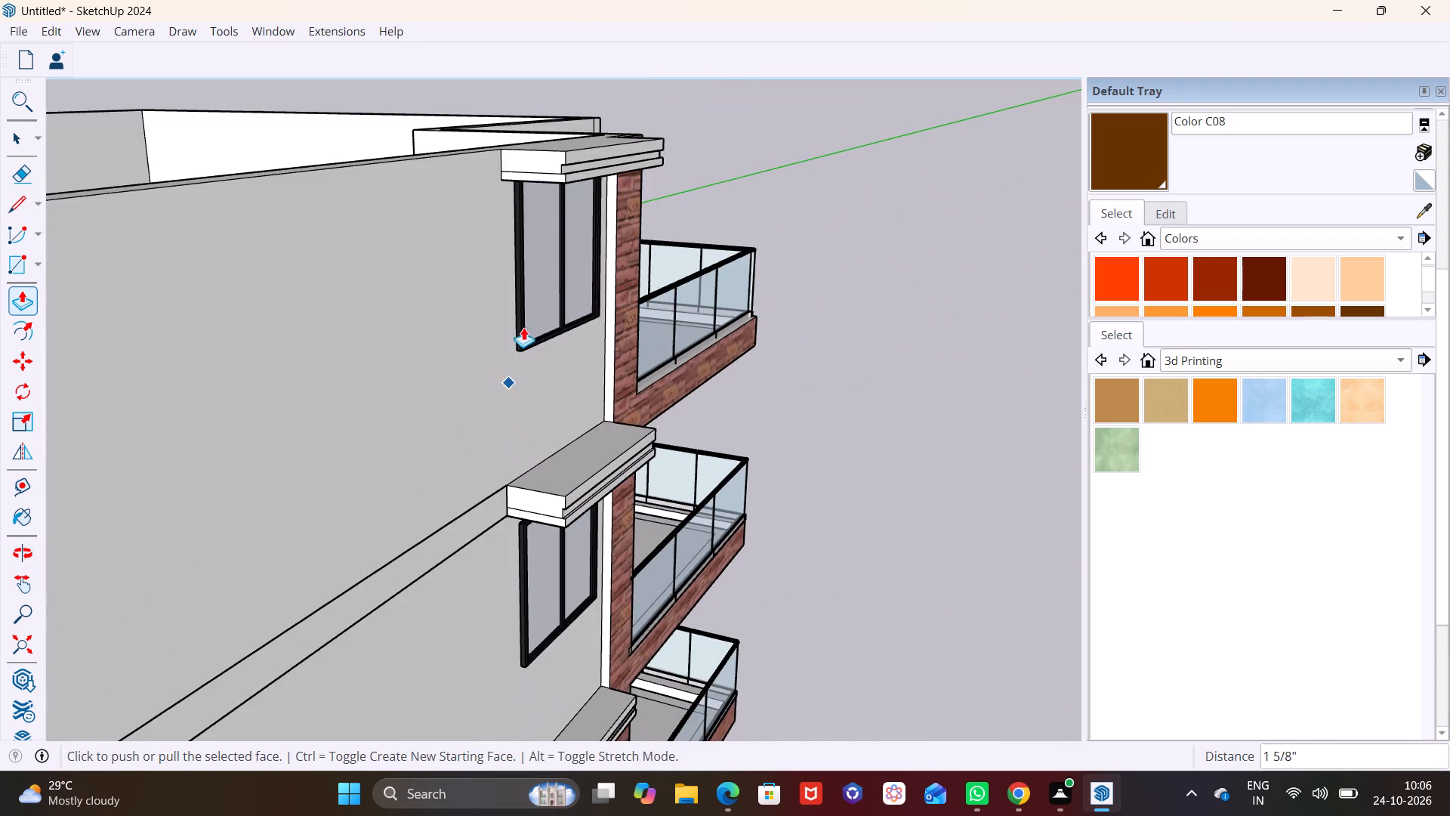
pyautogui.keyDown('shift'); pyautogui.moveTo(532, 301); pyautogui.dragTo(469, 568, button='middle'); pyautogui.keyUp('shift')
pyautogui.scroll(8, 529, 399)
pyautogui.moveTo(466, 533); pyautogui.dragTo(393, 496, button='middle')
pyautogui.scroll(1, 395, 505)
pyautogui.scroll(4, 350, 456)
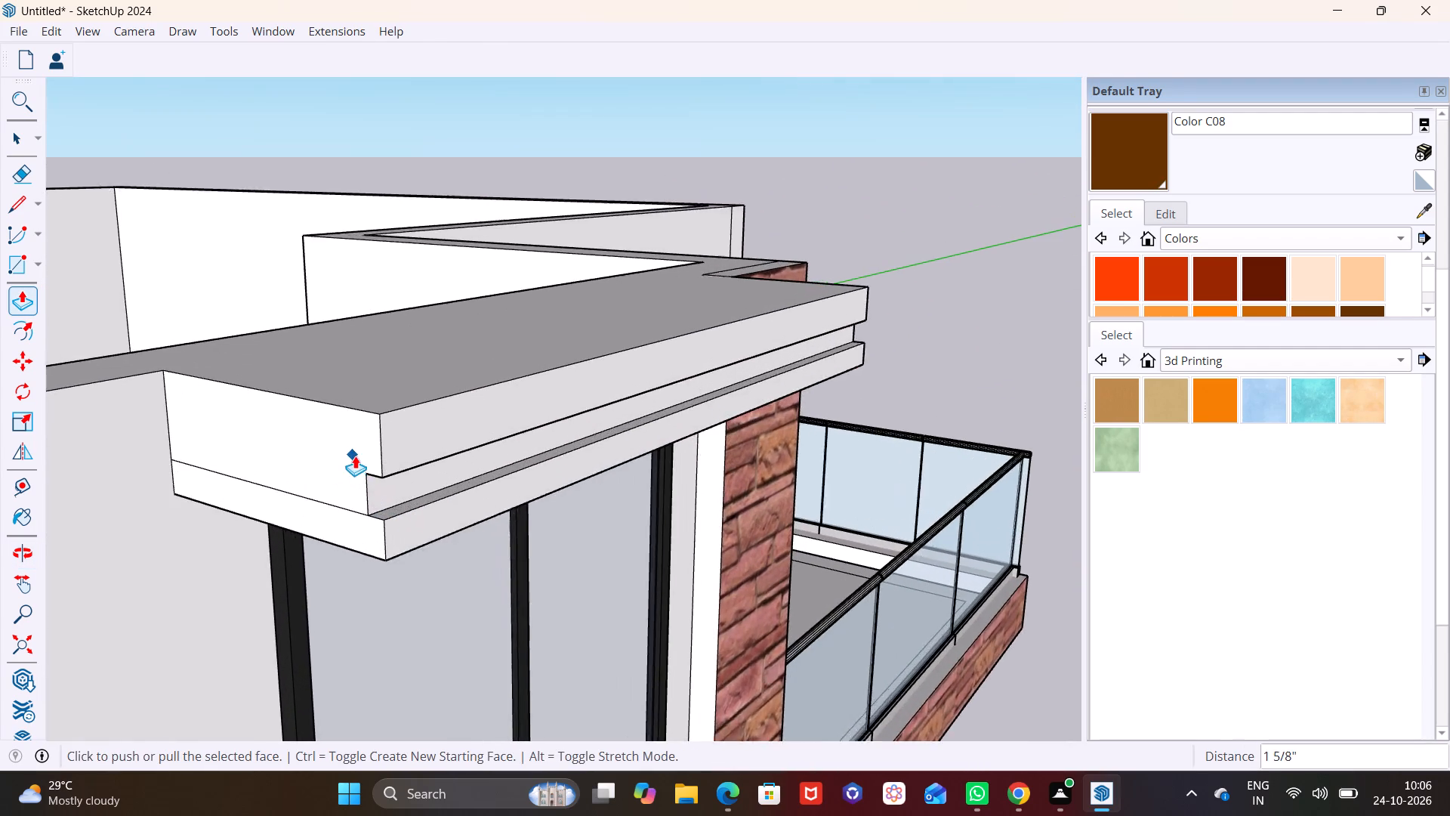
pyautogui.scroll(3, 355, 456)
pyautogui.moveTo(376, 462); pyautogui.dragTo(357, 401, button='middle')
pyautogui.press('space')
pyautogui.click(391, 479)
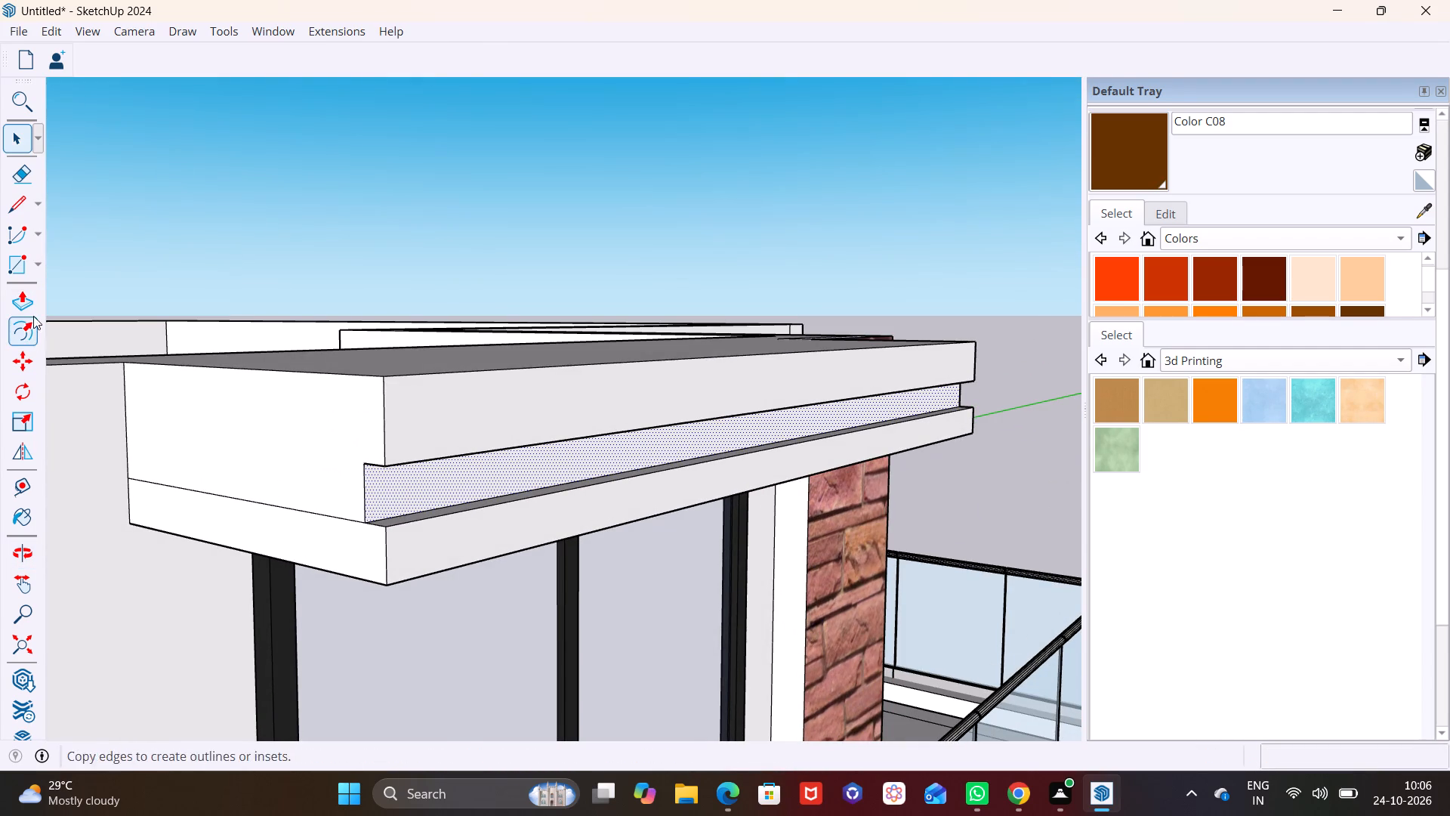
pyautogui.click(33, 311)
pyautogui.click(374, 485)
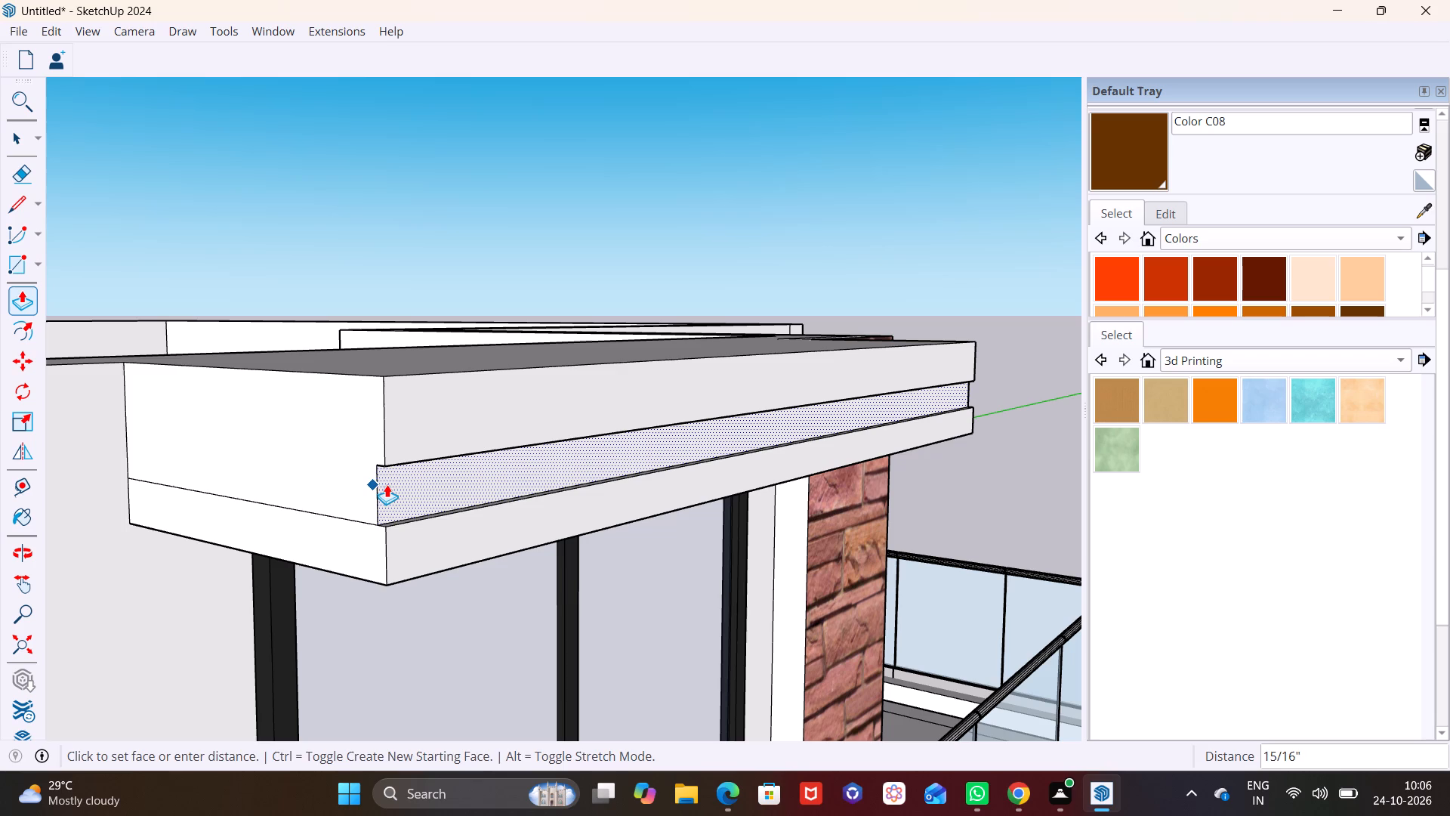
pyautogui.click(387, 484)
pyautogui.press('space')
pyautogui.click(473, 605)
# Examine the ledges above the windows on all storeys to compare their grooves and colouring across the facade.
pyautogui.scroll(-14, 486, 616)
pyautogui.keyDown('shift'); pyautogui.moveTo(506, 623); pyautogui.dragTo(463, 539, button='middle'); pyautogui.keyUp('shift')
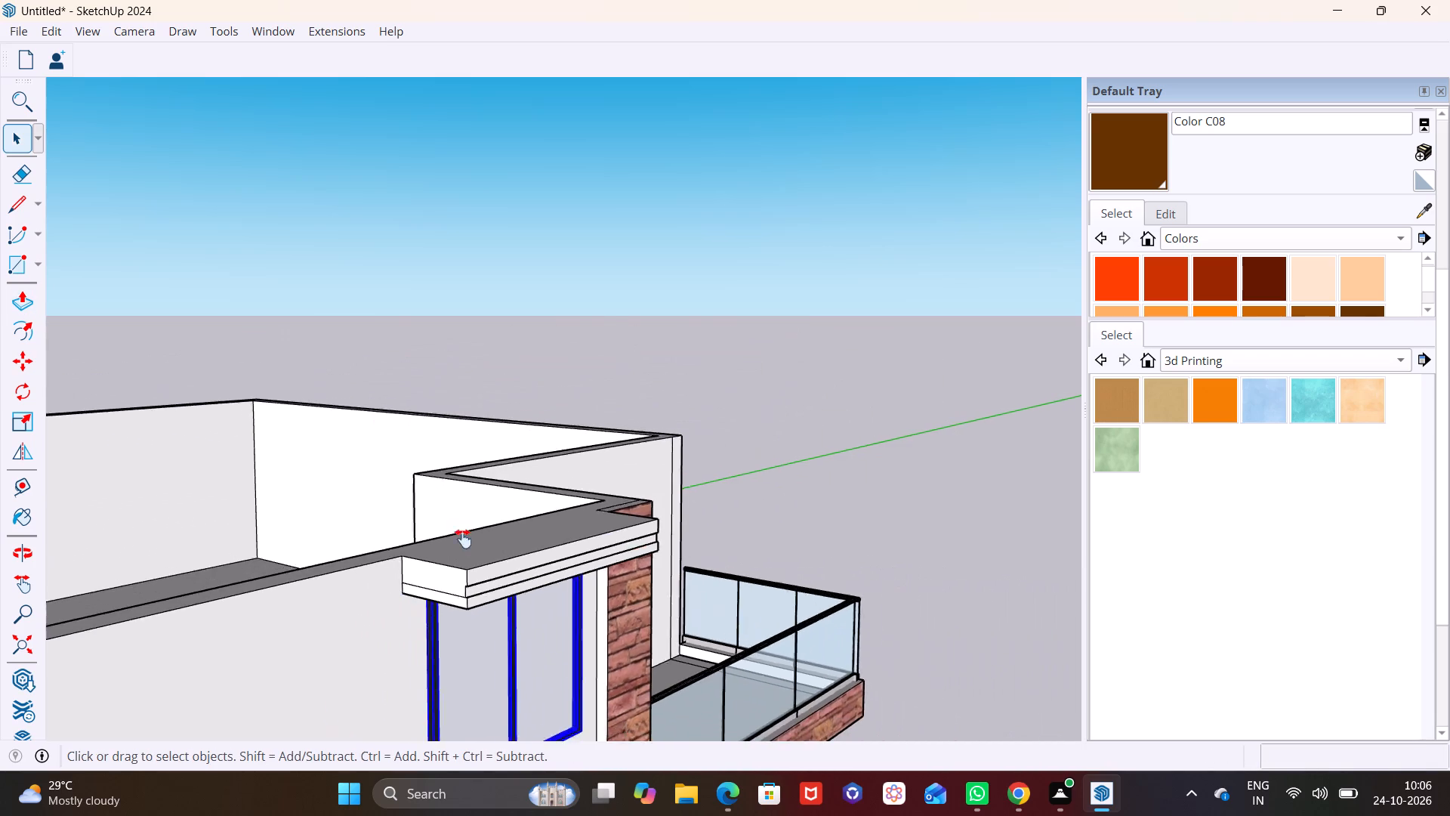
pyautogui.keyDown('shift'); pyautogui.moveTo(463, 539); pyautogui.dragTo(343, 187, button='middle'); pyautogui.keyUp('shift')
pyautogui.moveTo(626, 424); pyautogui.dragTo(195, 558, button='middle')
pyautogui.click(1028, 592)
pyautogui.moveTo(384, 592); pyautogui.dragTo(495, 413, button='middle')
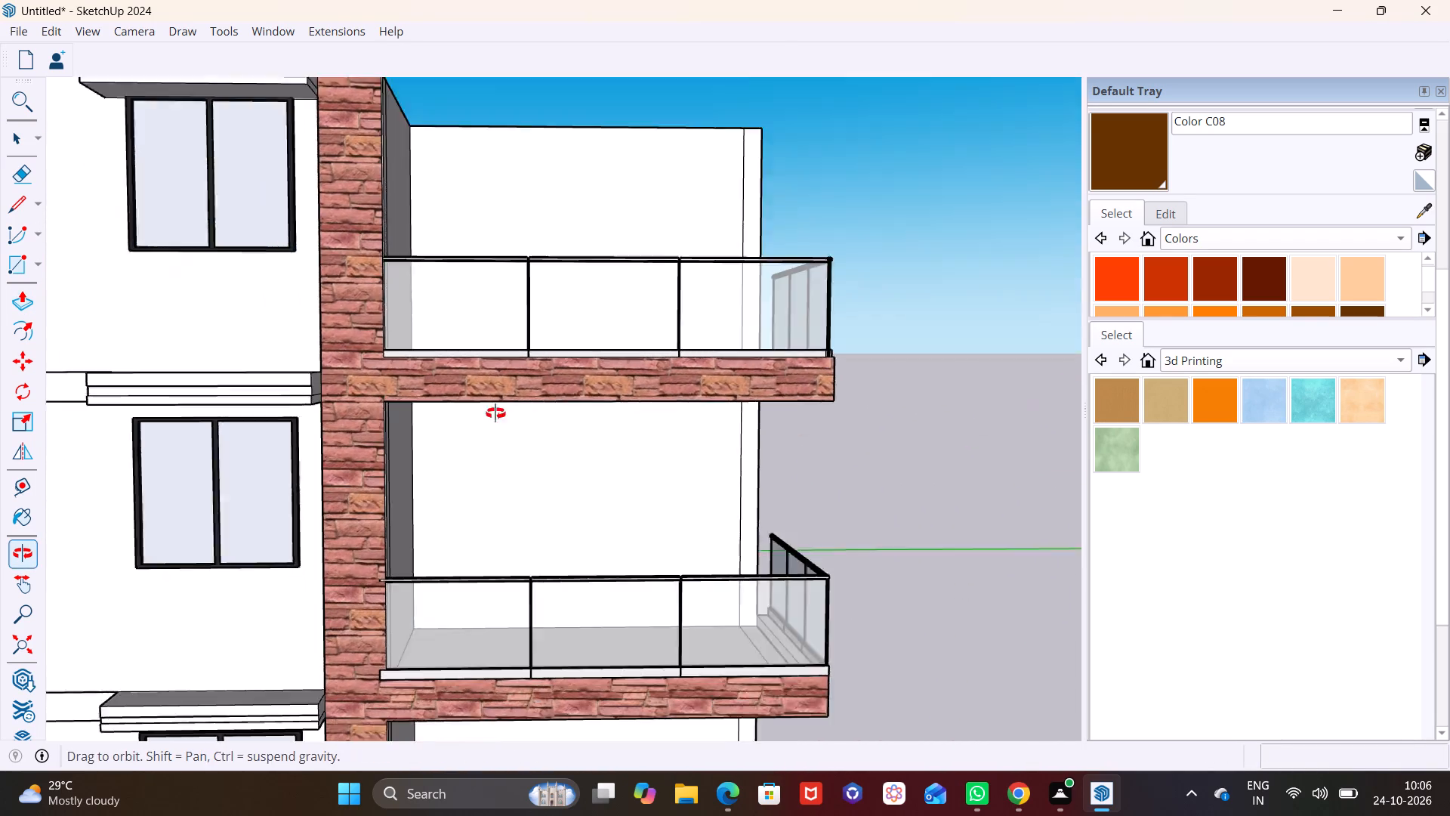
pyautogui.moveTo(495, 413); pyautogui.dragTo(511, 410, button='middle')
pyautogui.scroll(-6, 519, 474)
pyautogui.keyDown('shift'); pyautogui.moveTo(486, 520); pyautogui.dragTo(591, 394, button='middle'); pyautogui.keyUp('shift')
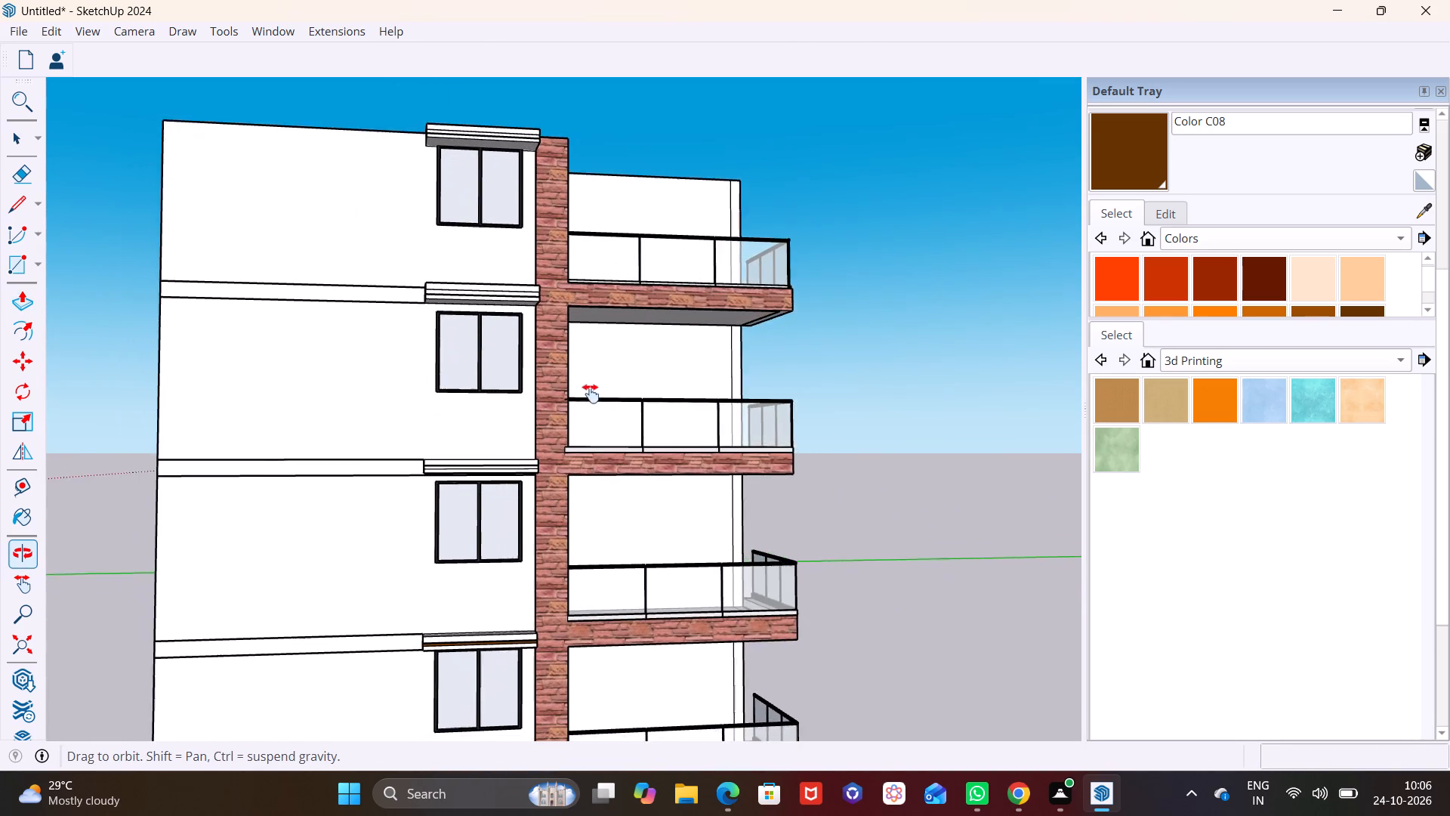
pyautogui.keyDown('shift'); pyautogui.moveTo(591, 394); pyautogui.dragTo(604, 390, button='middle'); pyautogui.keyUp('shift')
pyautogui.scroll(2, 433, 512)
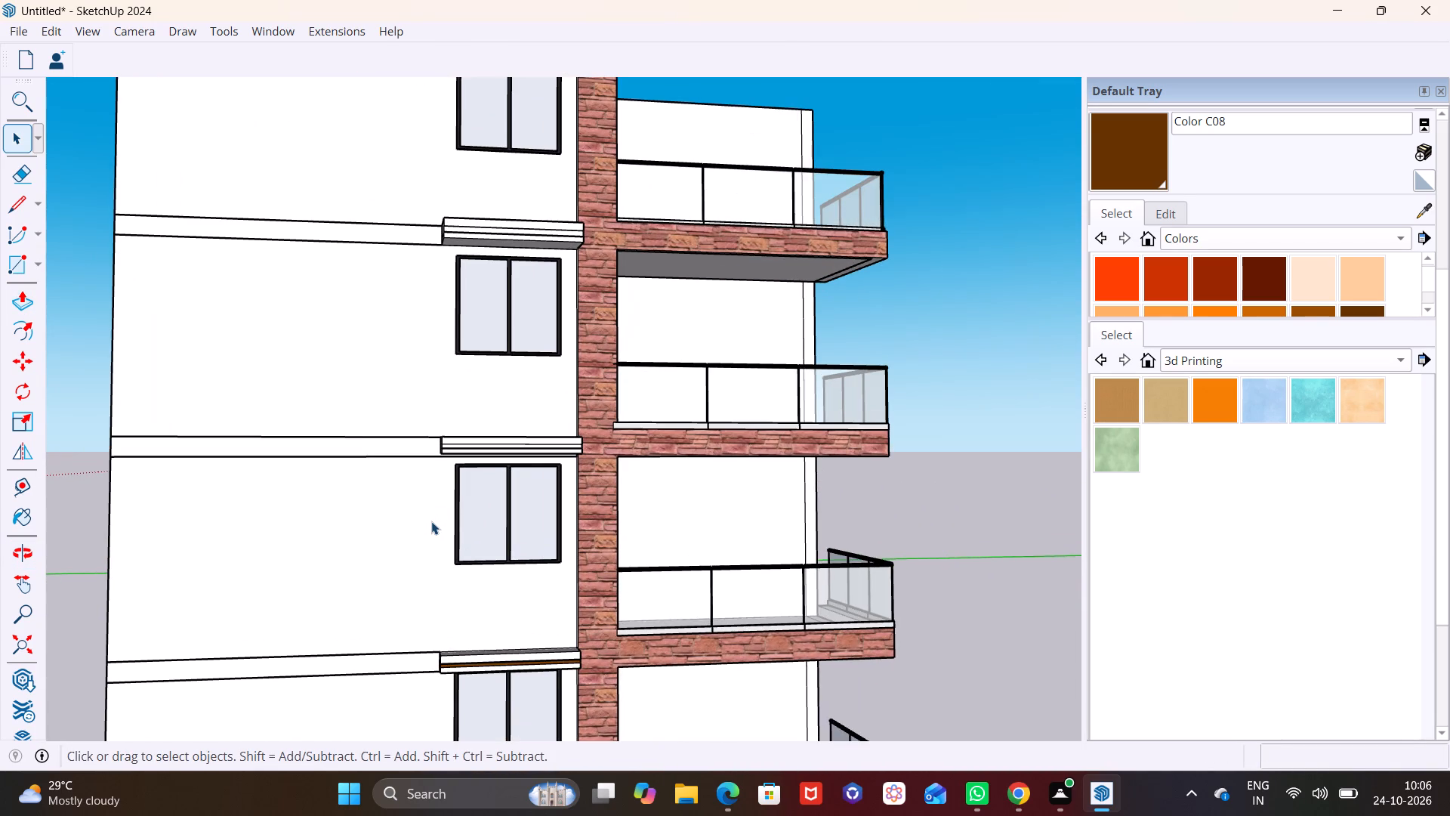
pyautogui.scroll(-2, 431, 521)
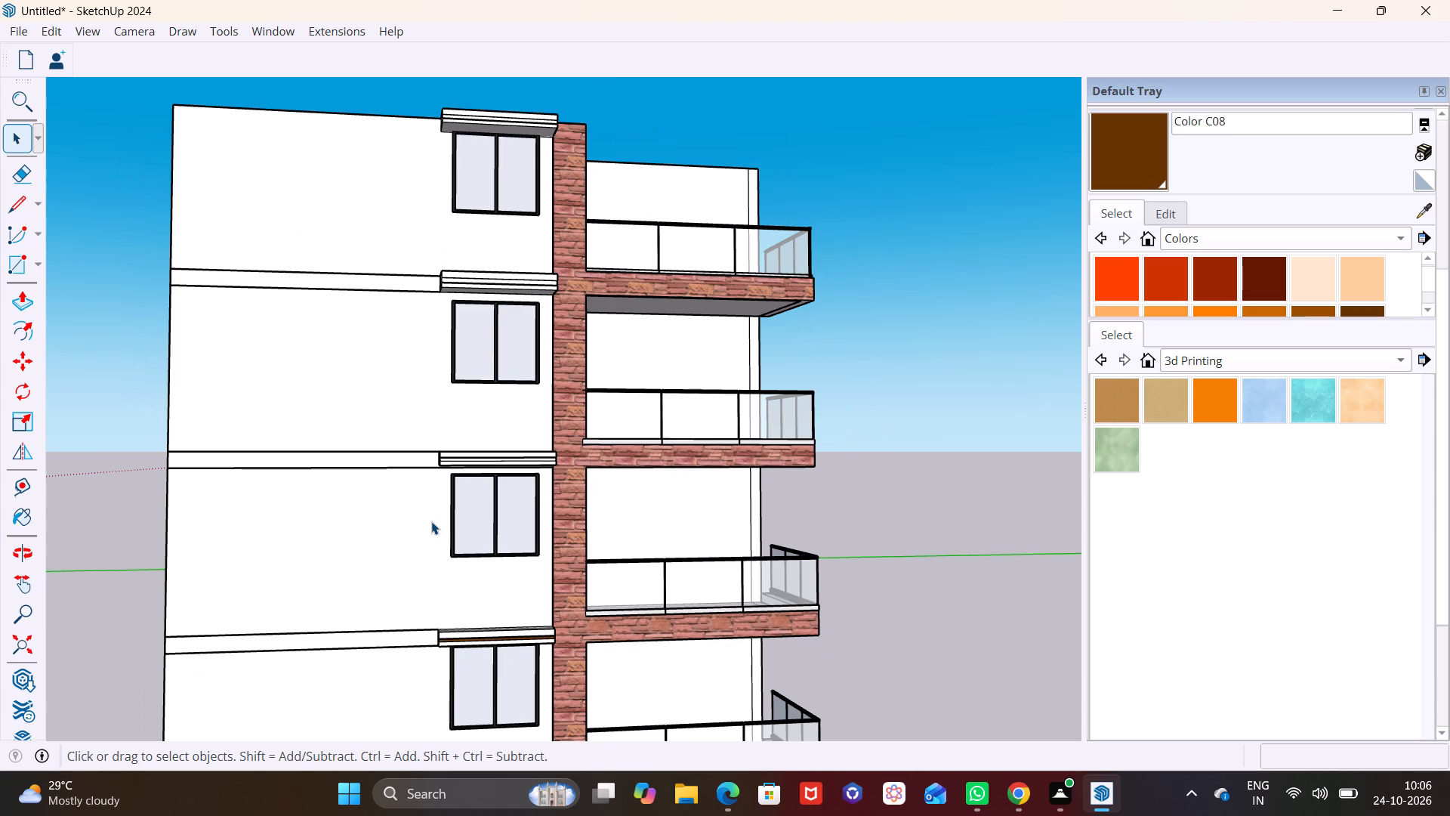
pyautogui.moveTo(435, 521); pyautogui.dragTo(536, 570, button='middle')
pyautogui.keyDown('shift'); pyautogui.moveTo(531, 568); pyautogui.dragTo(529, 468, button='middle'); pyautogui.keyUp('shift')
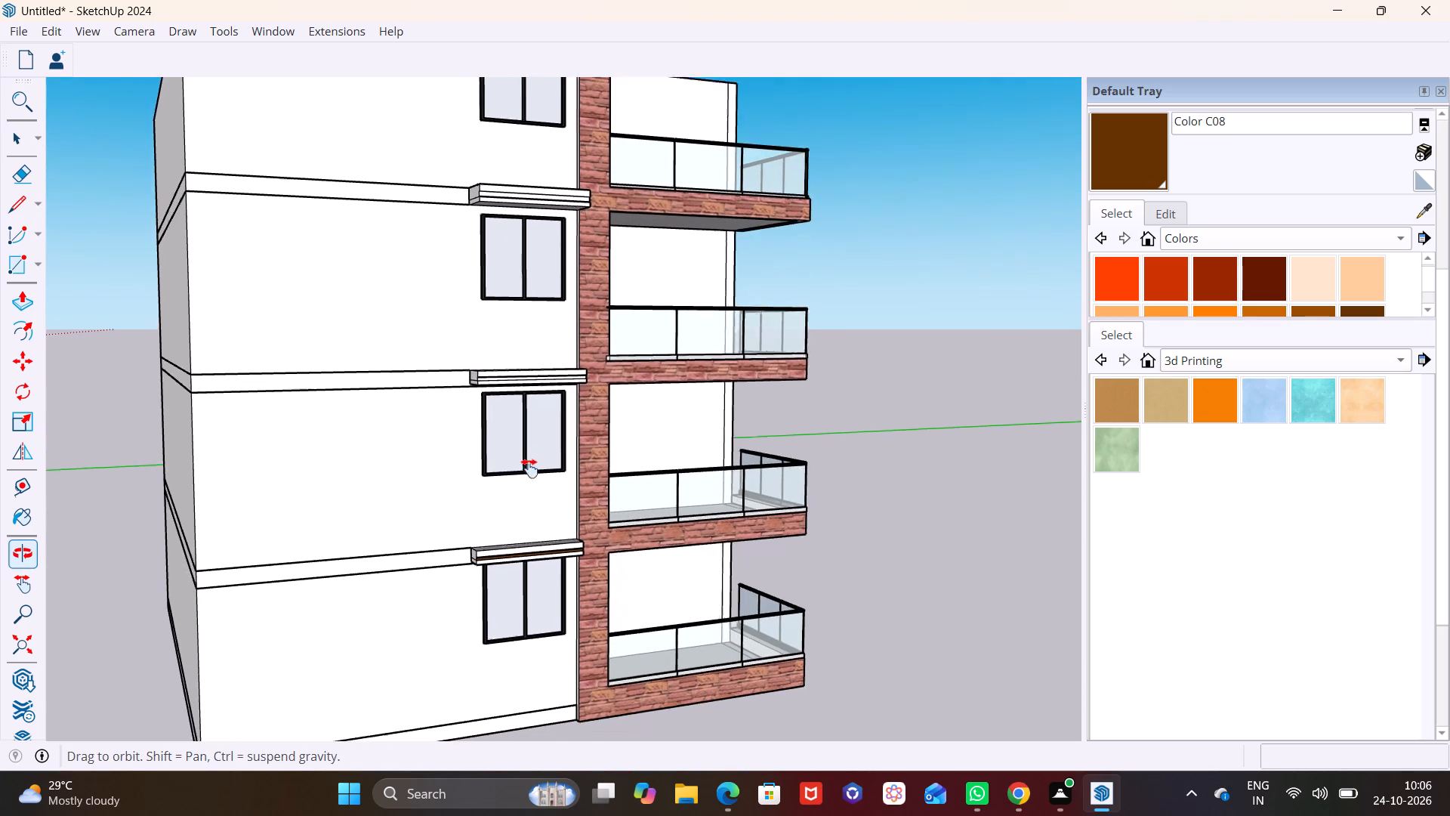
pyautogui.keyDown('shift'); pyautogui.moveTo(529, 468); pyautogui.dragTo(533, 447, button='middle'); pyautogui.keyUp('shift')
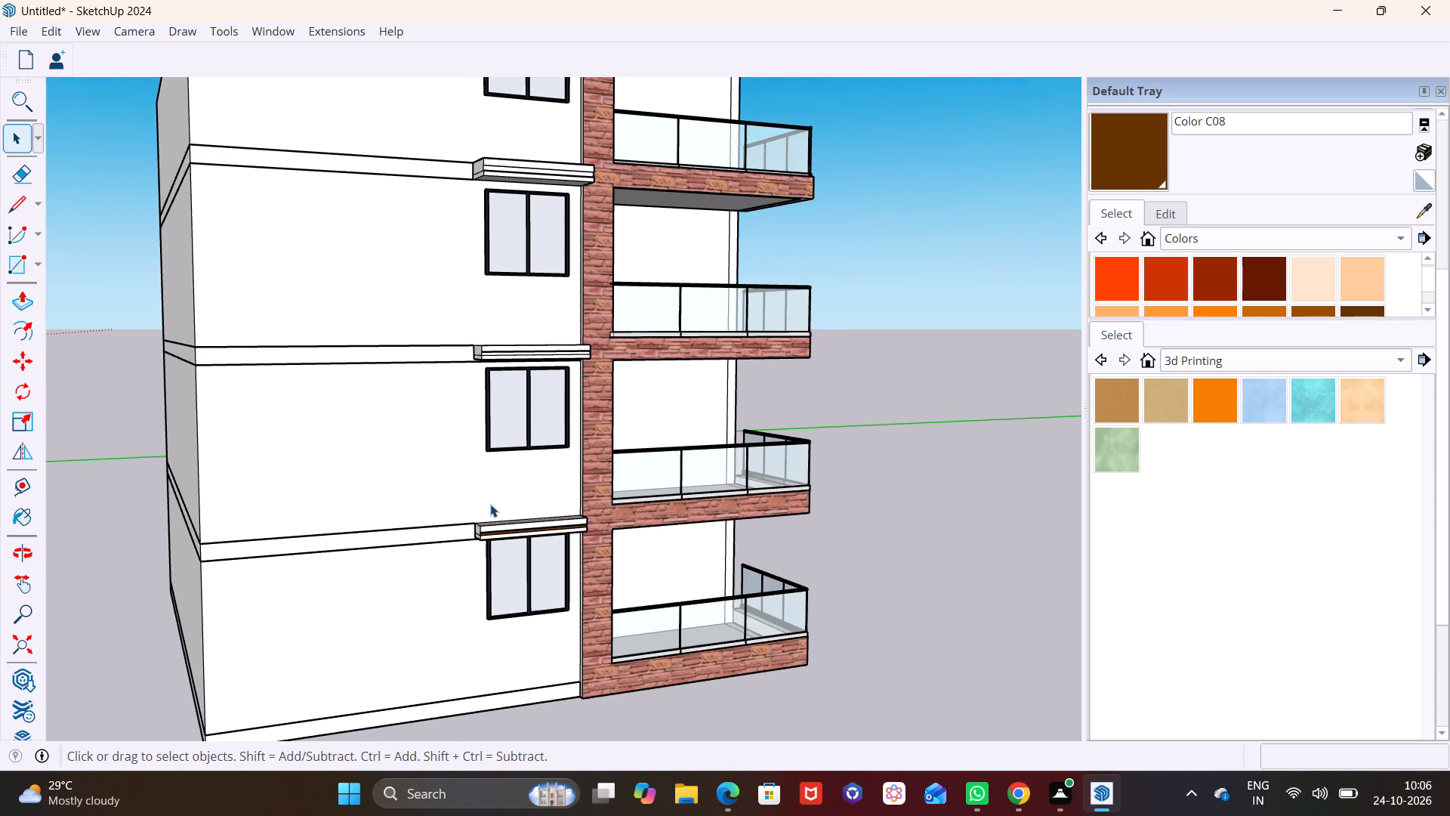
pyautogui.scroll(4, 497, 536)
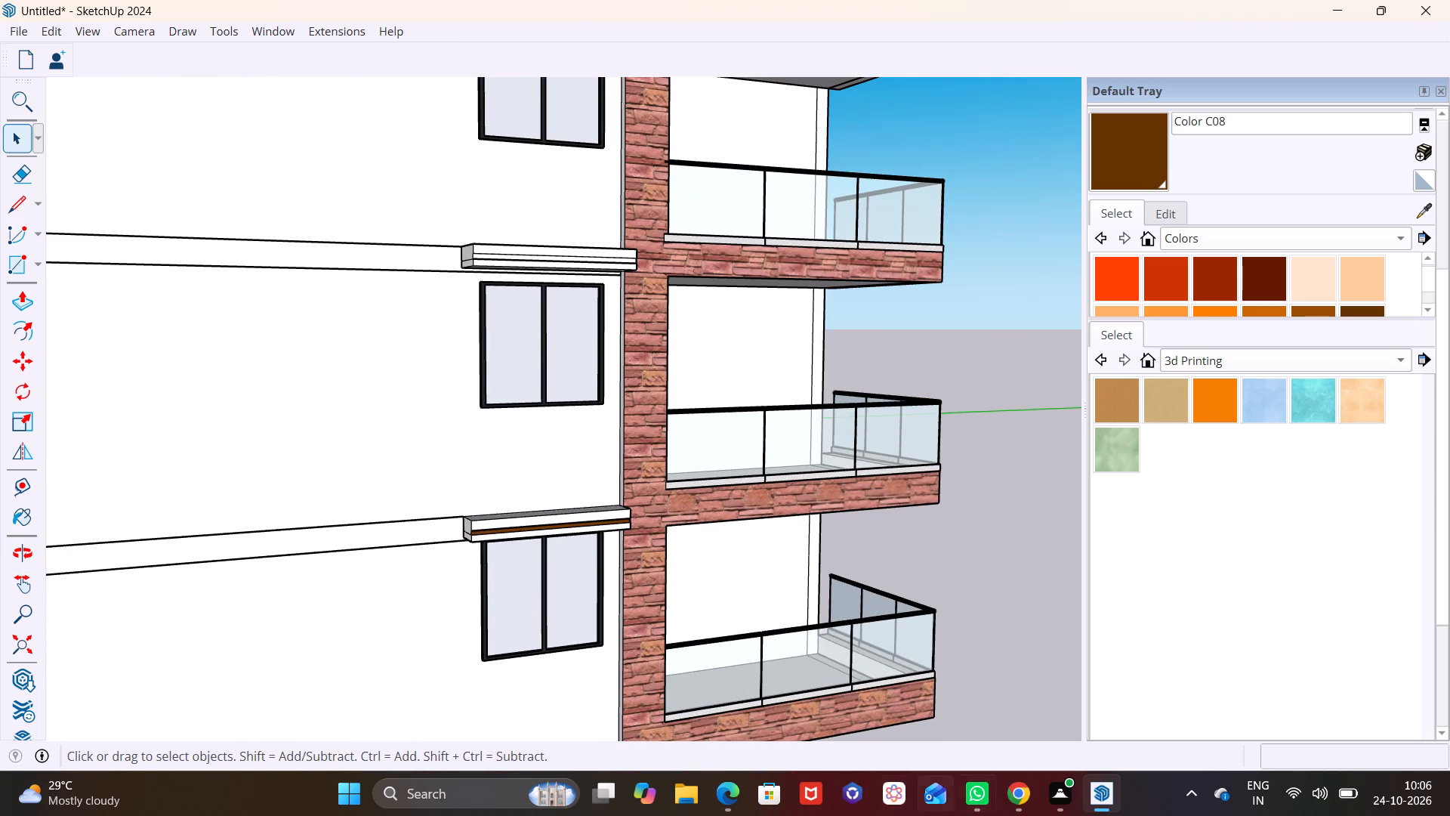
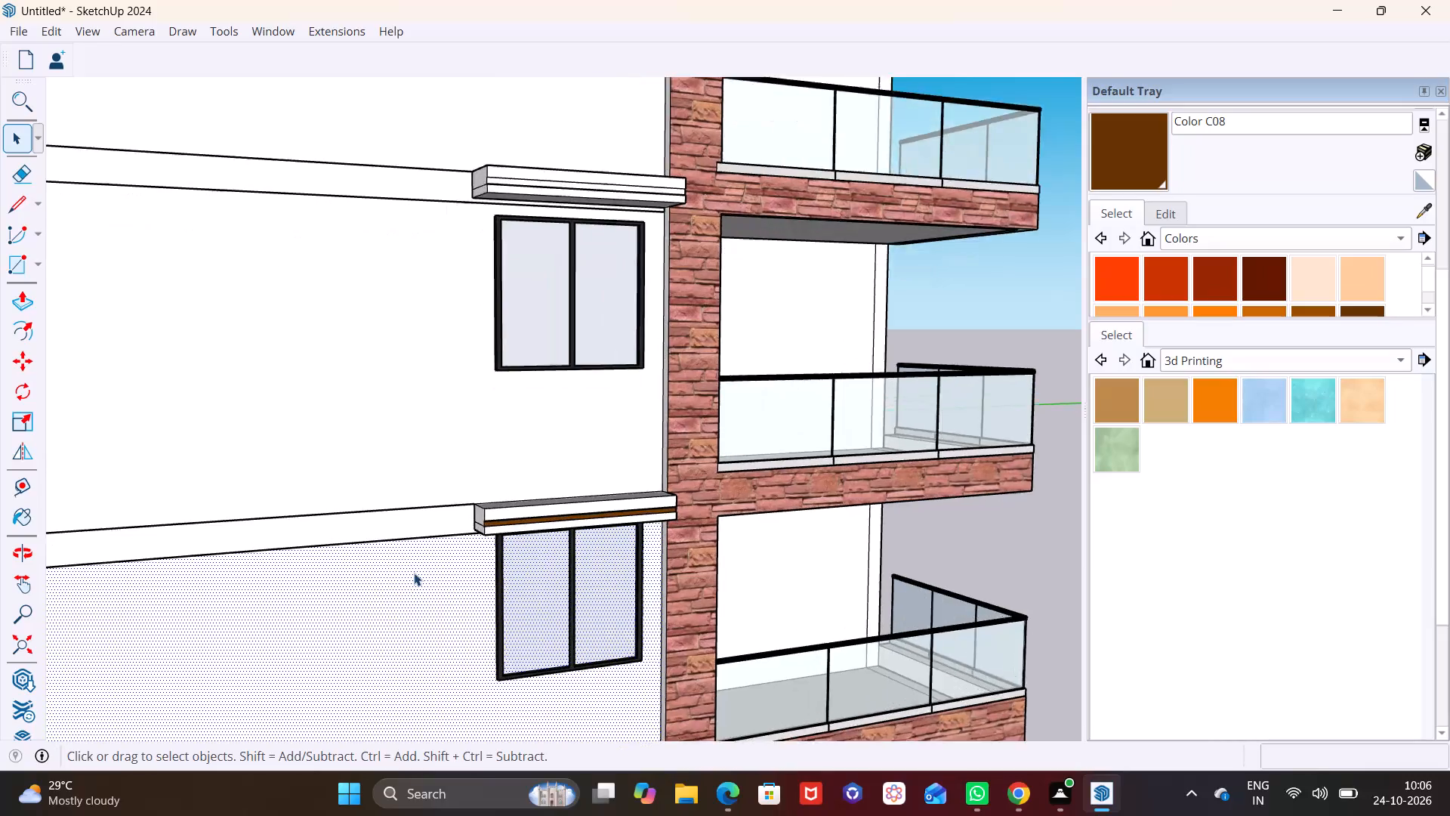
# Examine the facade, its window ledges and floor bands from closer and farther viewpoints.
pyautogui.scroll(2, 414, 573)
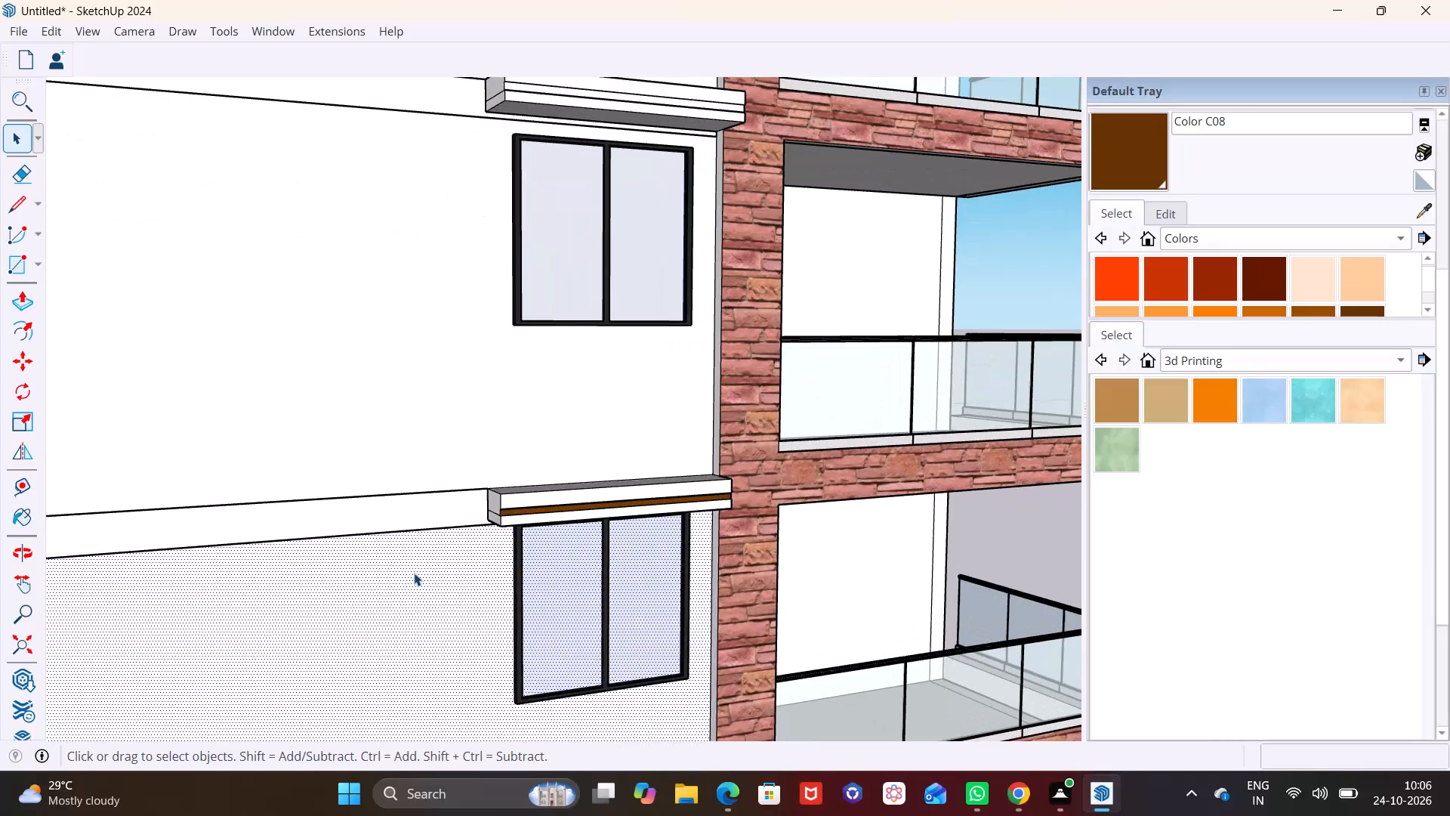
pyautogui.scroll(4, 414, 573)
pyautogui.scroll(-2, 414, 573)
pyautogui.moveTo(414, 573); pyautogui.dragTo(395, 577, button='middle')
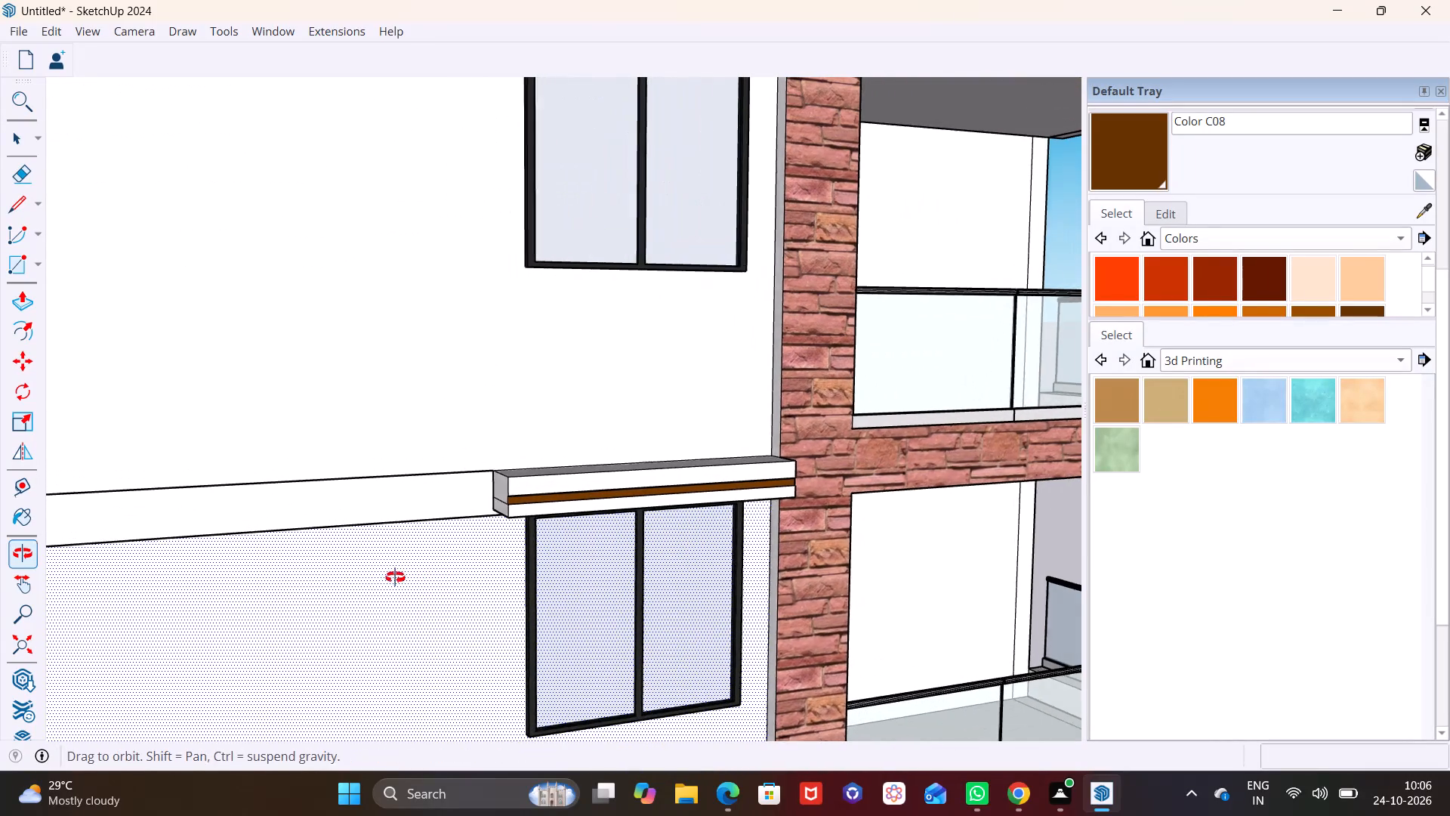
pyautogui.moveTo(395, 577); pyautogui.dragTo(222, 579, button='middle')
pyautogui.scroll(-2, 222, 579)
pyautogui.moveTo(222, 579); pyautogui.dragTo(434, 570, button='middle')
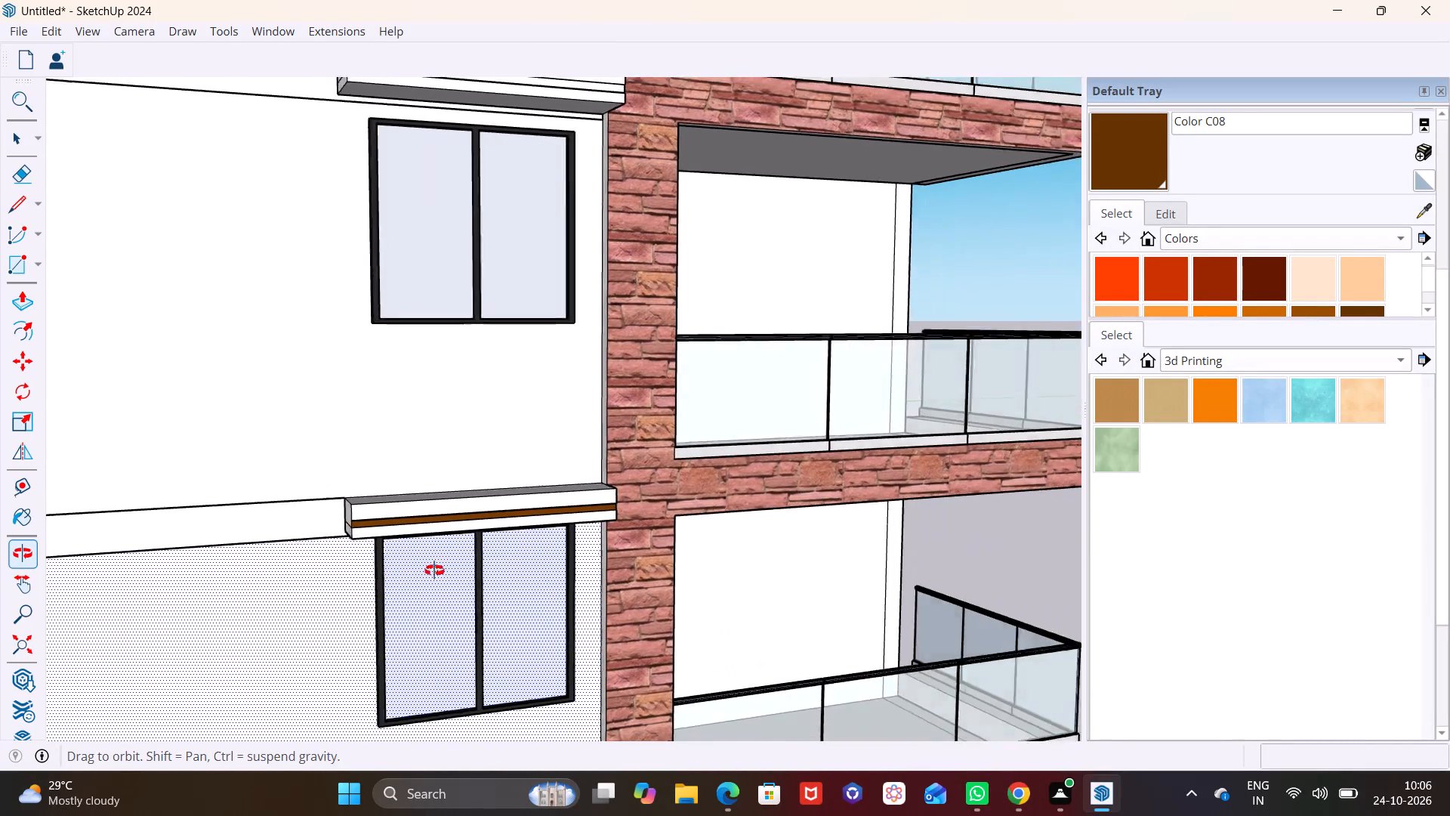
pyautogui.moveTo(434, 570); pyautogui.dragTo(509, 567, button='middle')
pyautogui.scroll(-10, 430, 556)
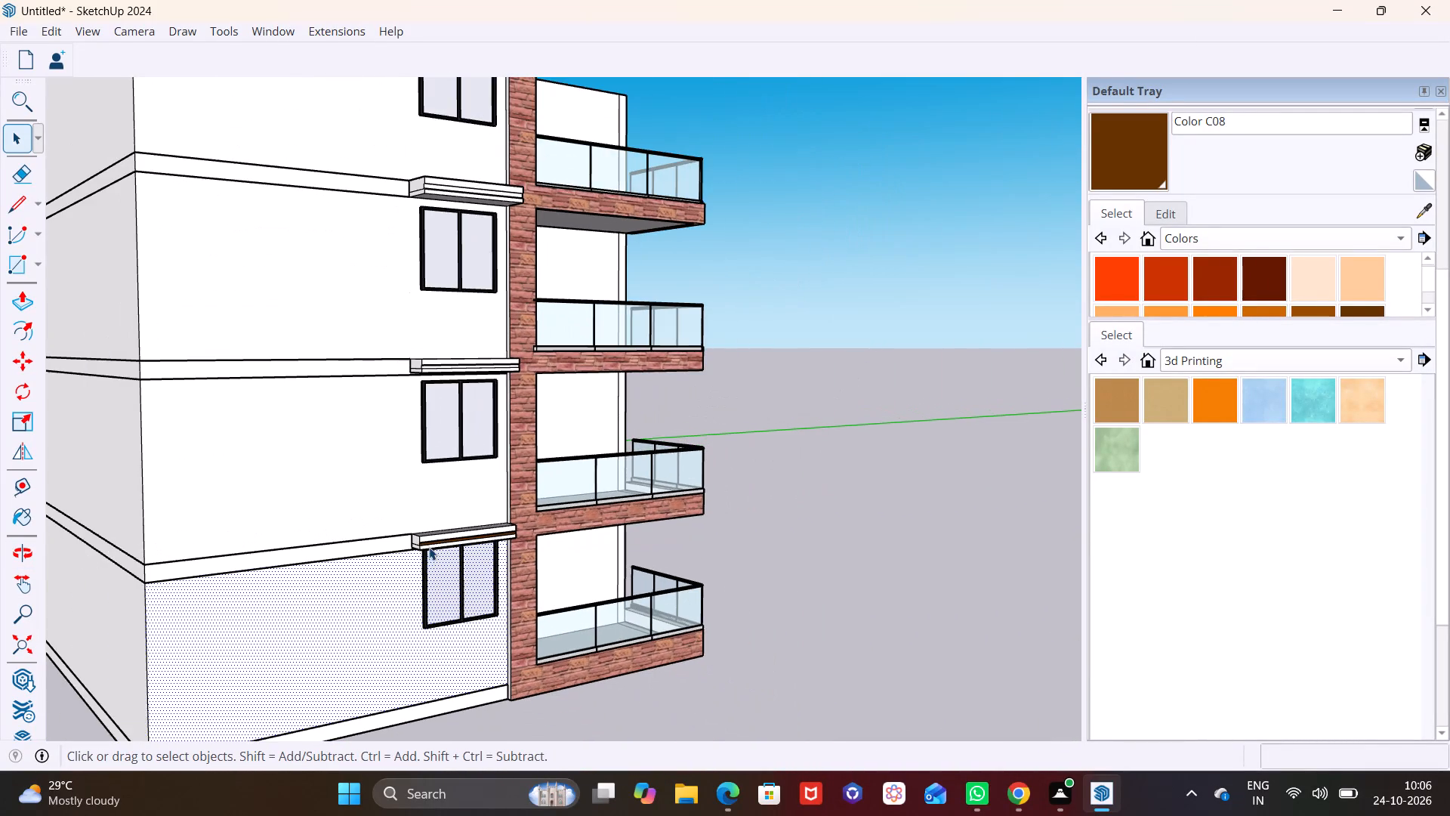
pyautogui.moveTo(429, 547); pyautogui.dragTo(503, 582, button='middle')
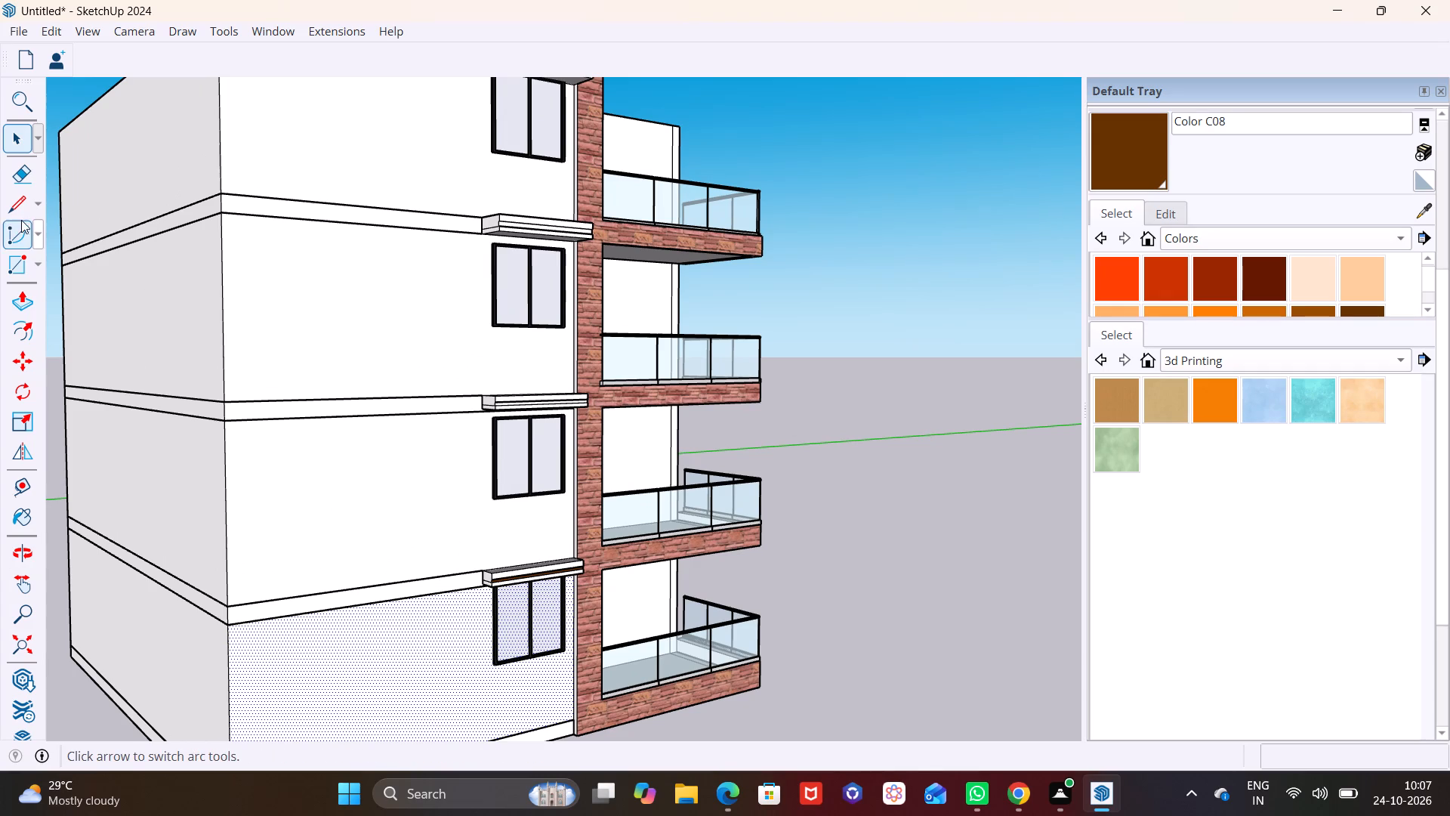
# Draw a vertical rectangle about 2' 6" by 8' 1 5/8" on the top-storey wall, from the roof-level ledge's outer end.
pyautogui.click(41, 267)
pyautogui.click(57, 296)
pyautogui.keyDown('shift'); pyautogui.moveTo(279, 289); pyautogui.dragTo(301, 505, button='middle'); pyautogui.keyUp('shift')
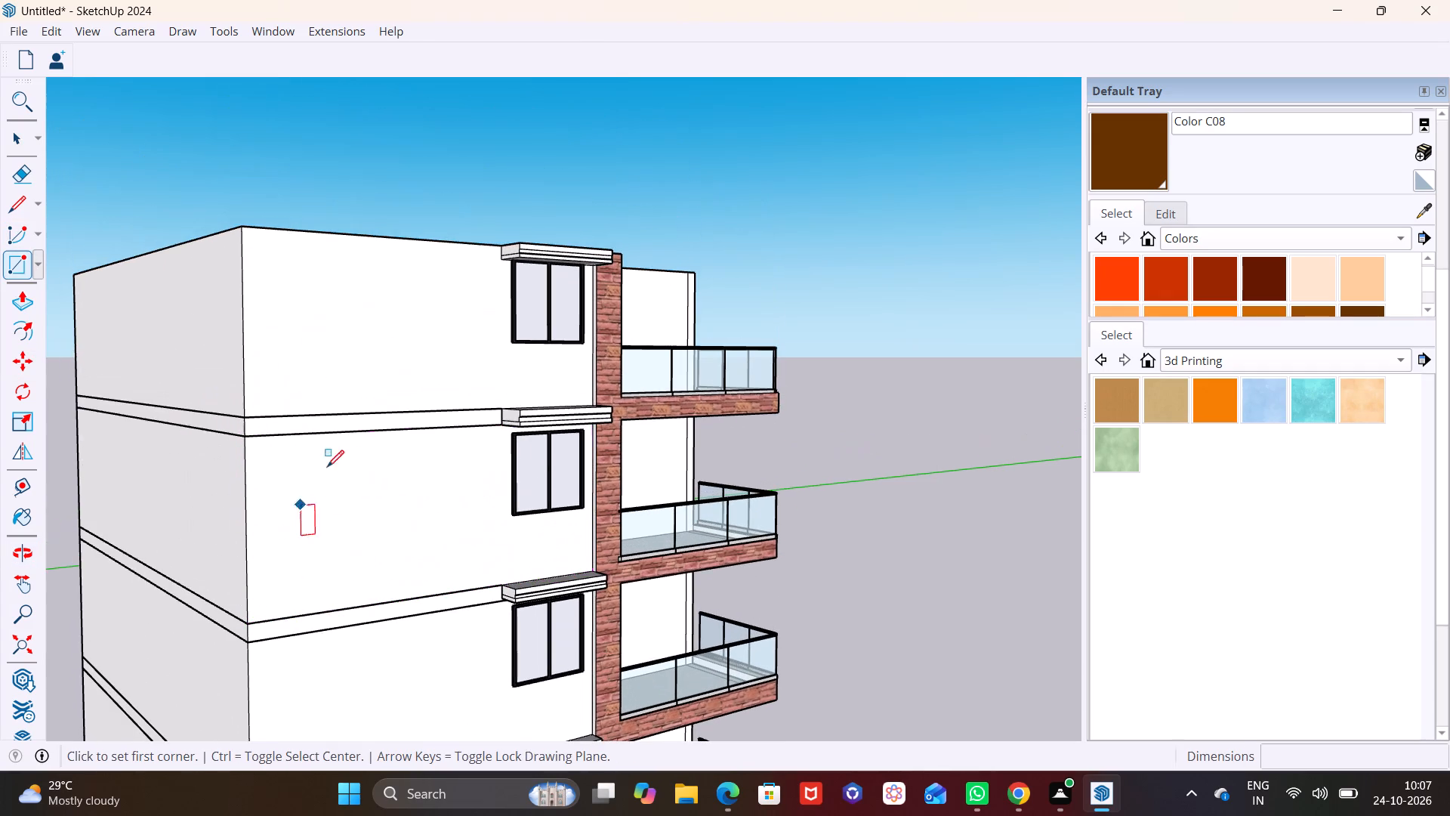
pyautogui.scroll(9, 505, 257)
pyautogui.moveTo(484, 276); pyautogui.dragTo(455, 305, button='middle')
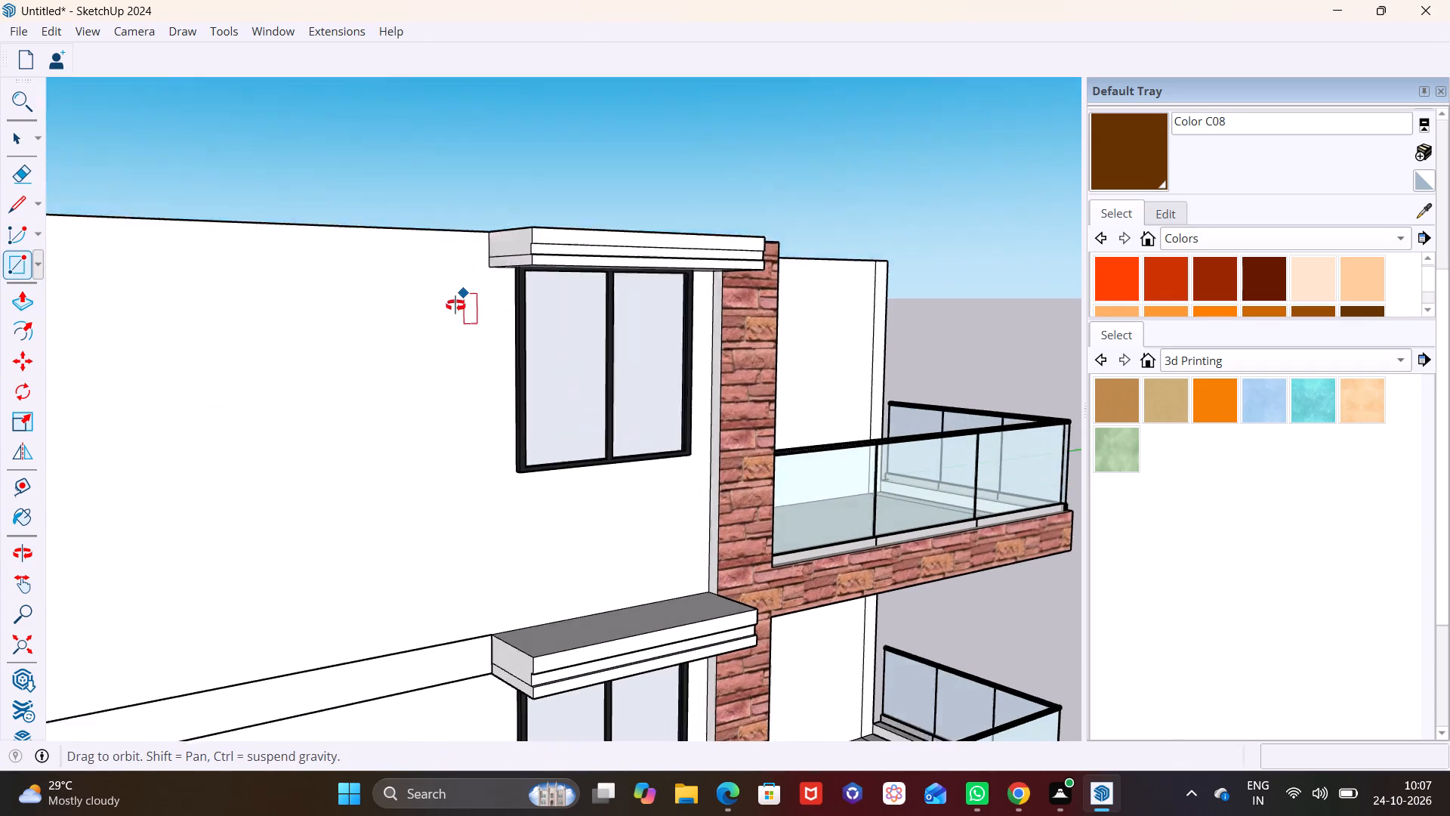
pyautogui.moveTo(455, 305); pyautogui.dragTo(447, 322, button='middle')
pyautogui.click(477, 248)
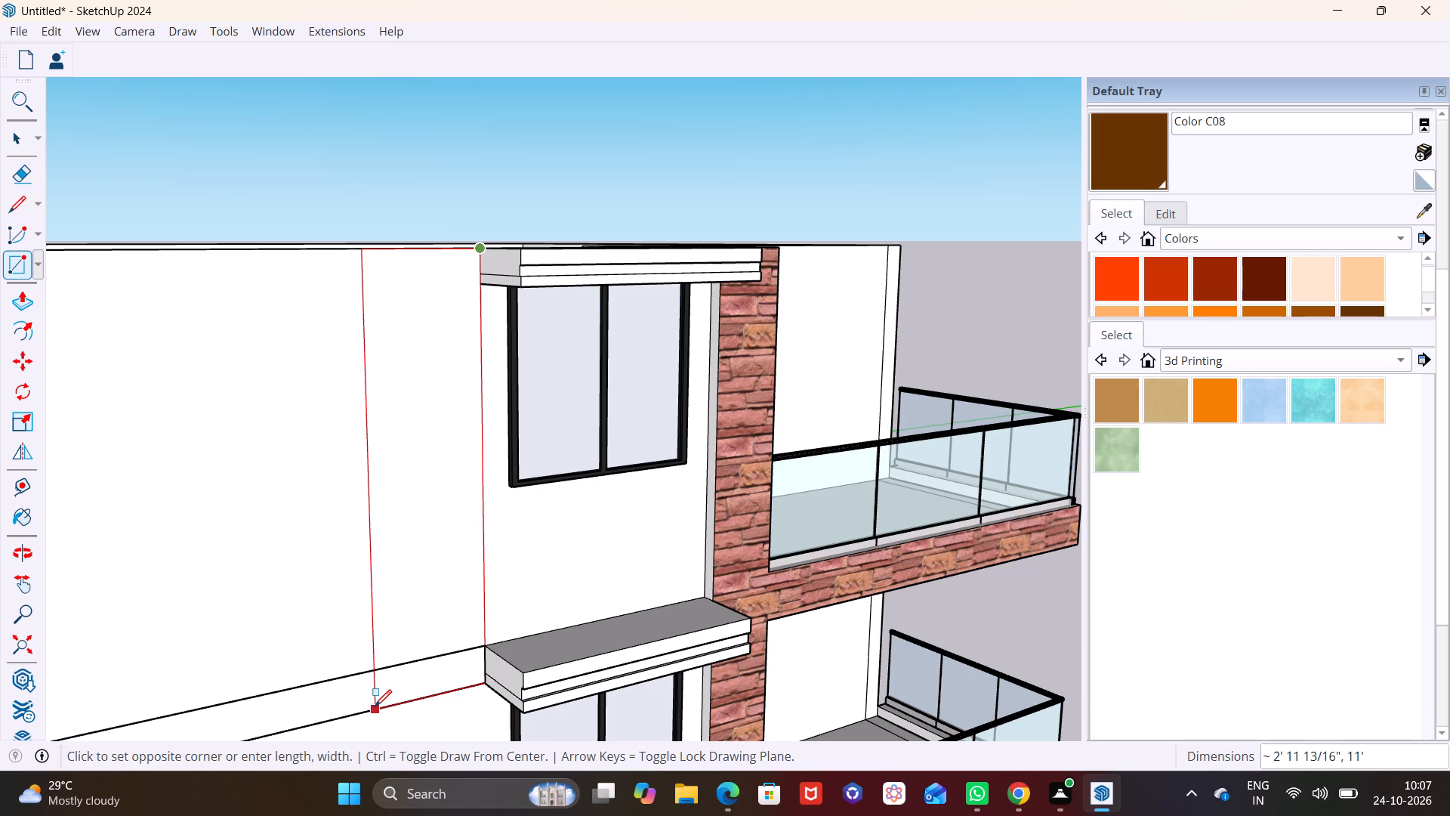
pyautogui.click(391, 592)
pyautogui.press('space')
# Pull the rectangle out from the wall about 1' 6" to form a projecting column.
pyautogui.click(454, 498)
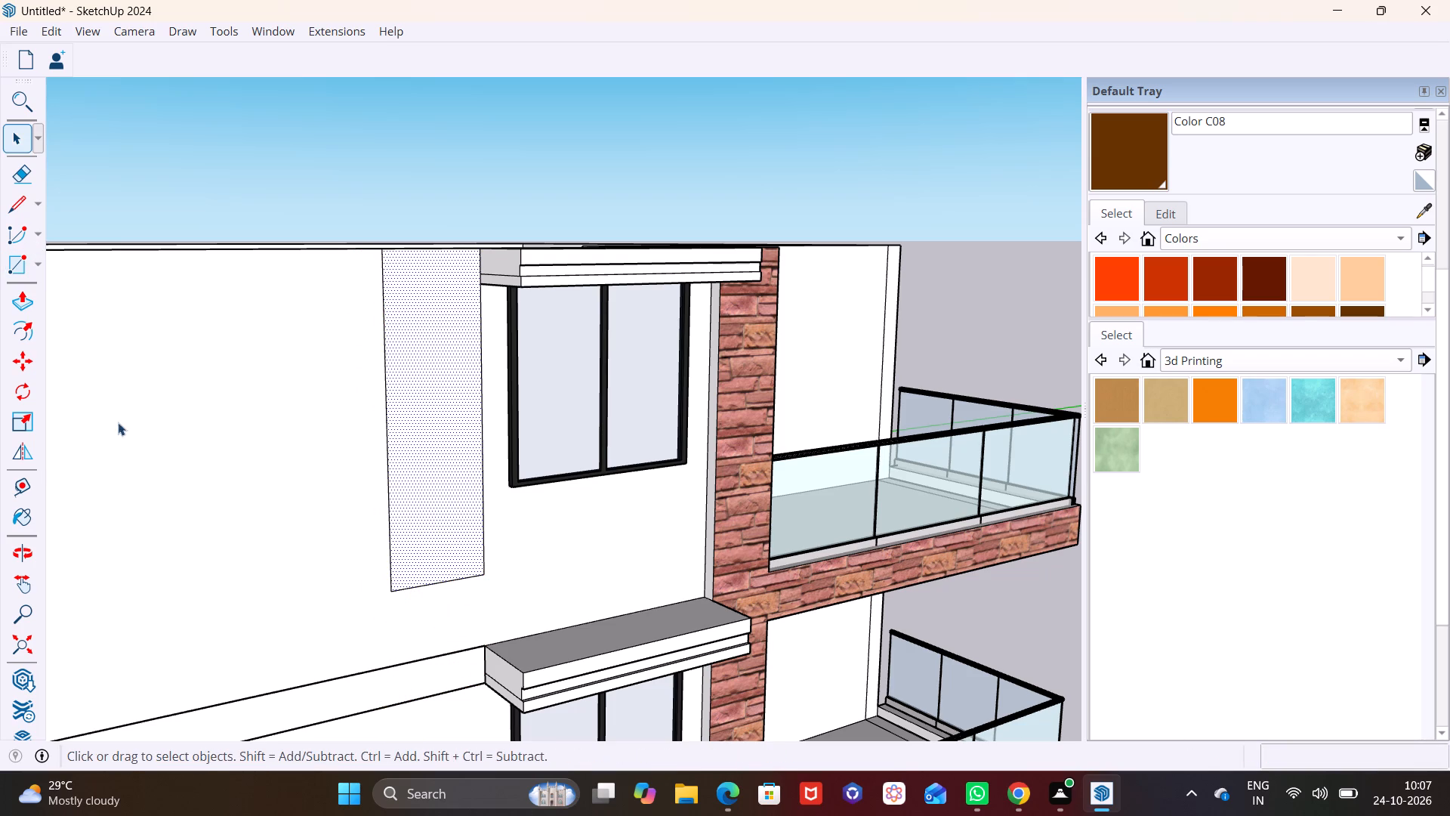
pyautogui.click(23, 308)
pyautogui.click(443, 416)
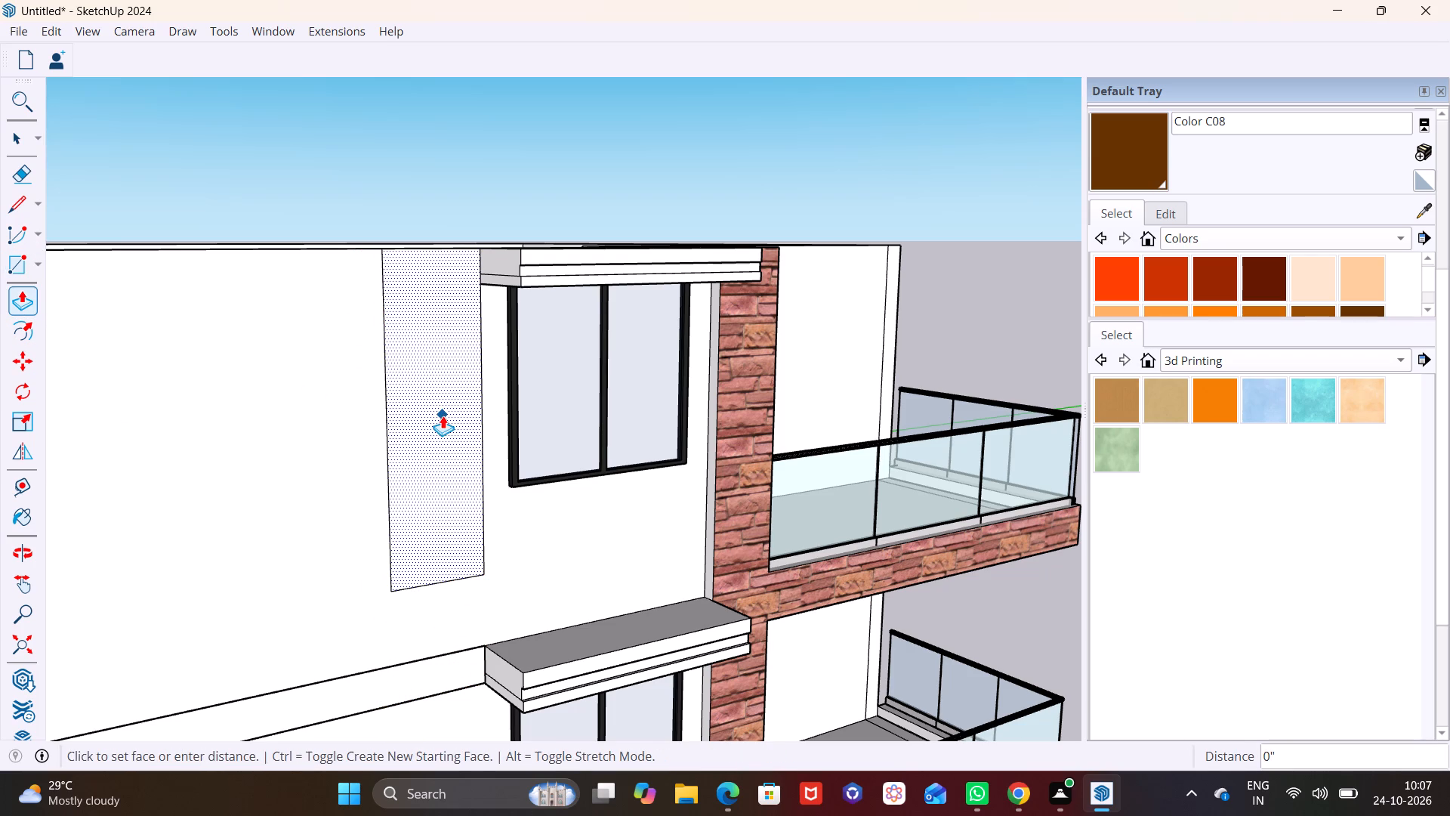
pyautogui.click(470, 427)
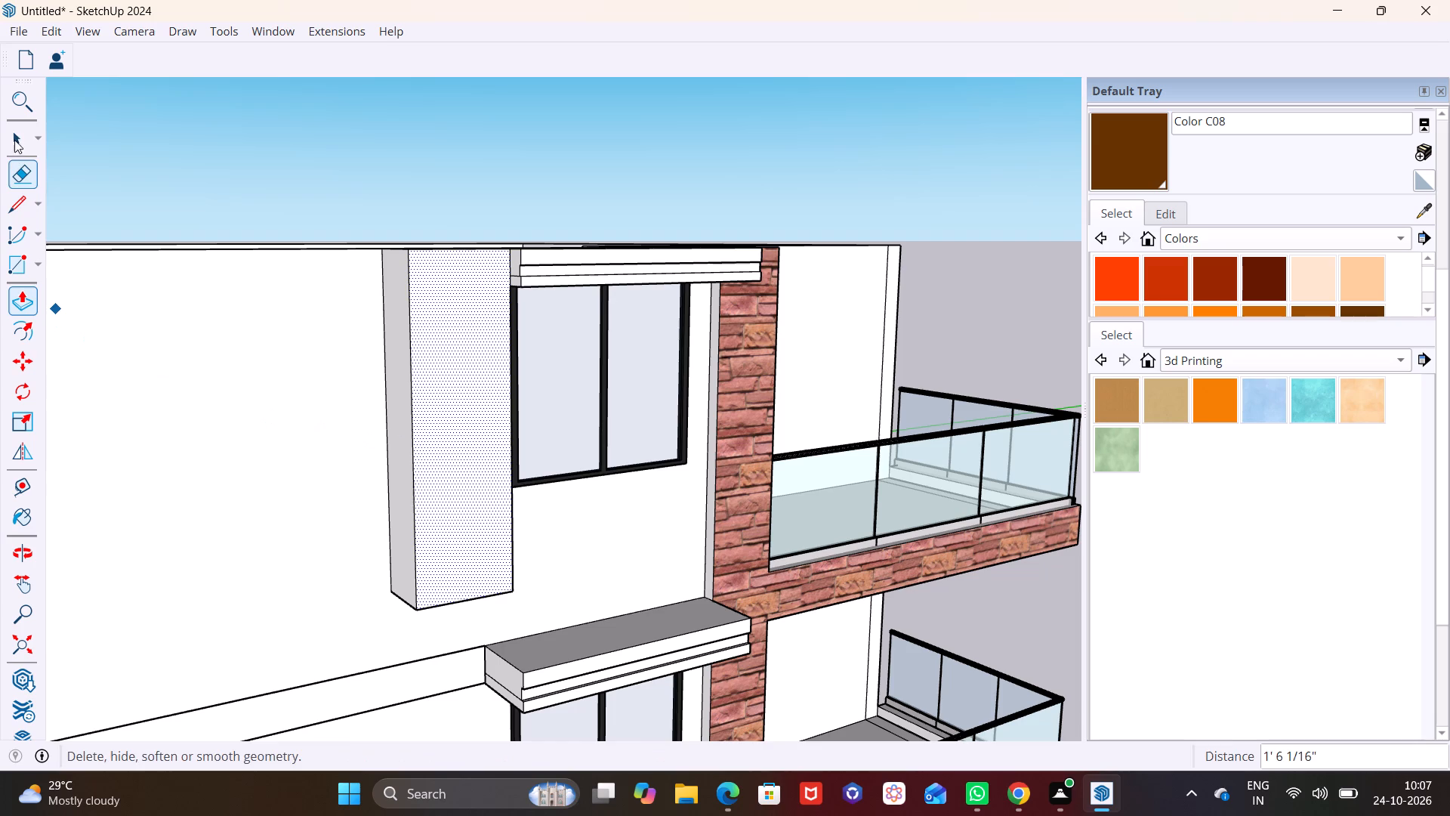
# Push the column's side face away from the window in about 1' 3 9/16" to narrow it.
pyautogui.click(14, 135)
pyautogui.click(393, 354)
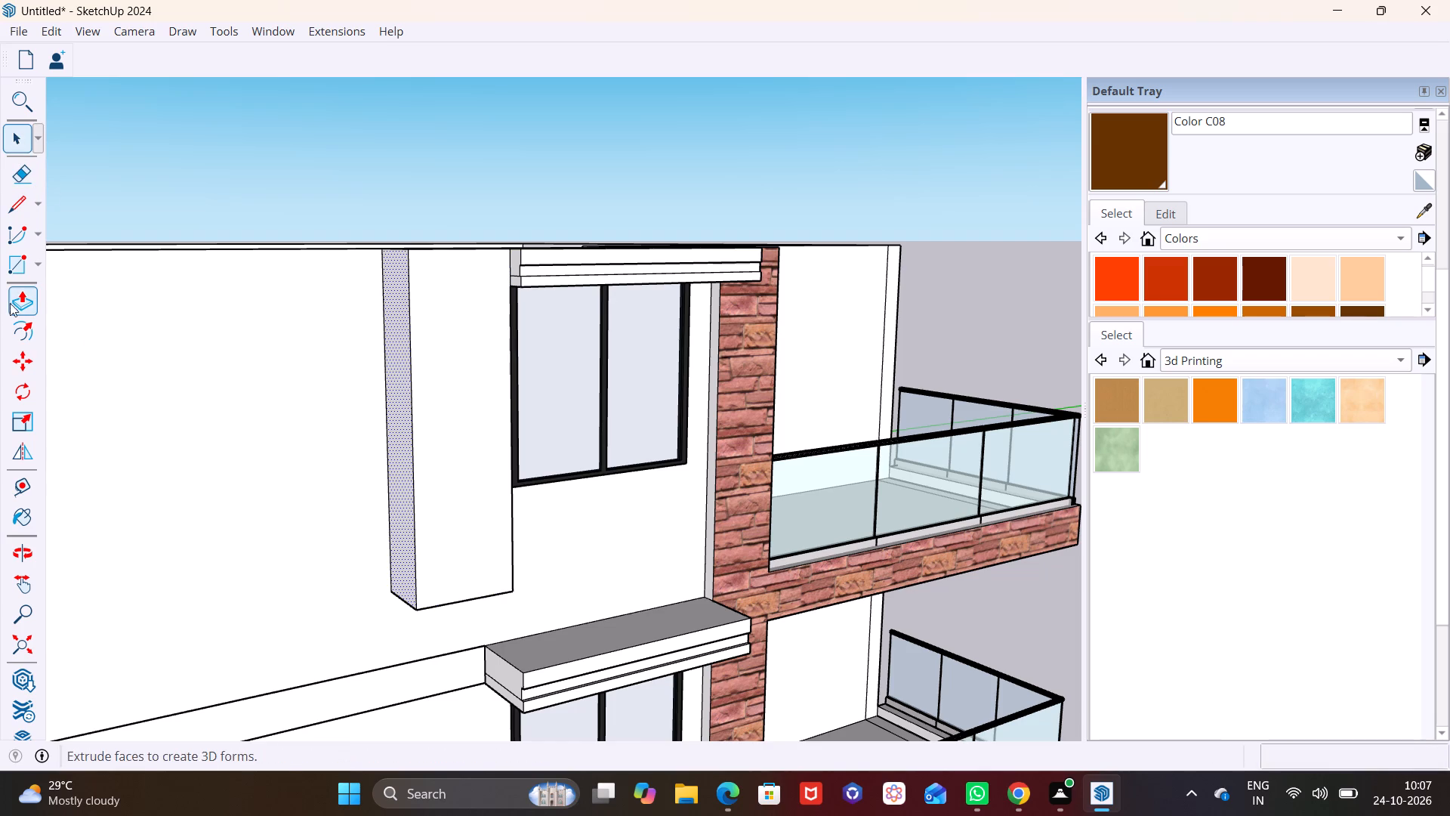
pyautogui.click(11, 301)
pyautogui.click(396, 371)
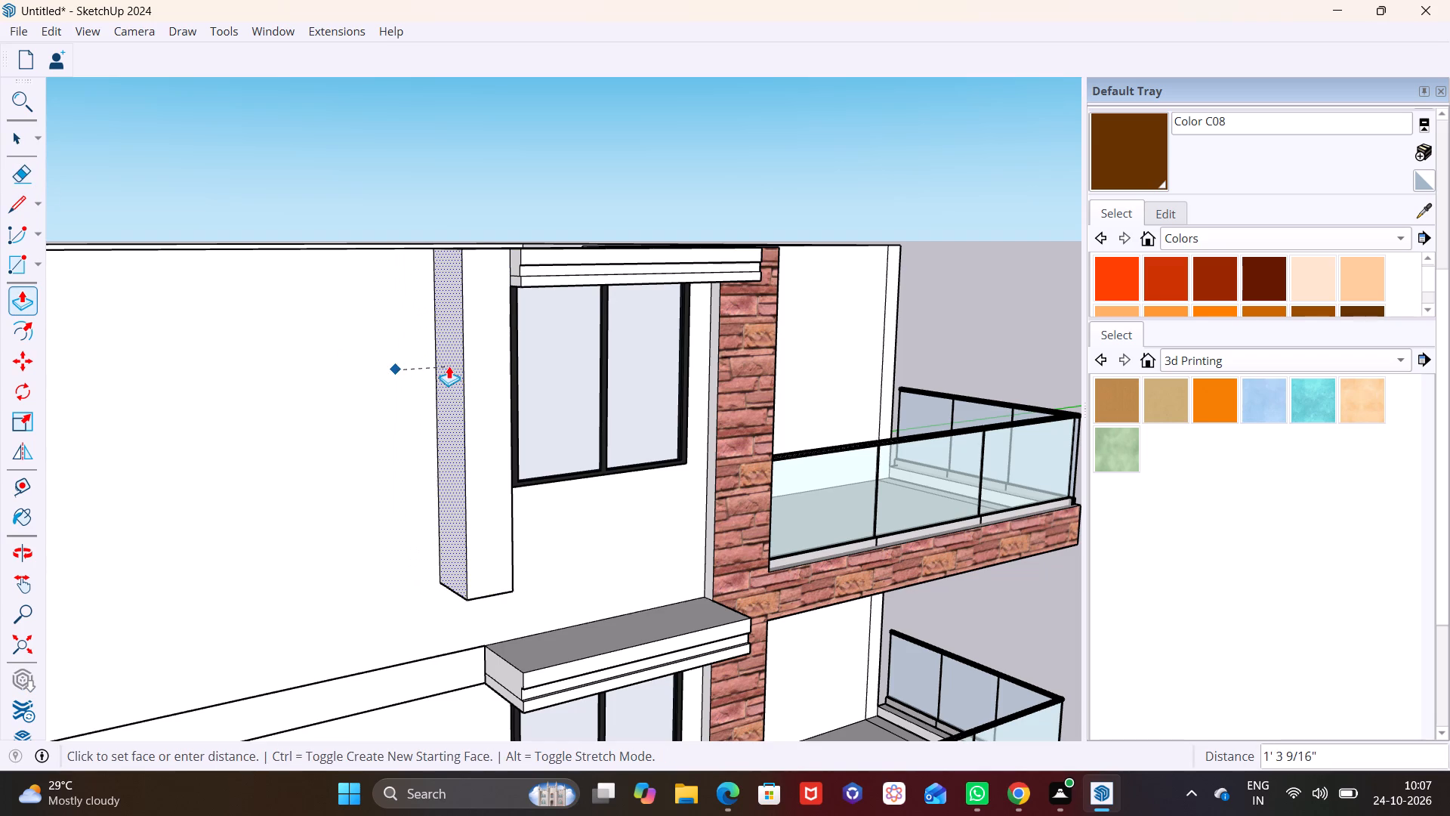
pyautogui.click(449, 366)
# Extend the column's bottom face down about 1' 10 9/16" to the floor band and another 6' past the ledge.
pyautogui.scroll(-2, 390, 447)
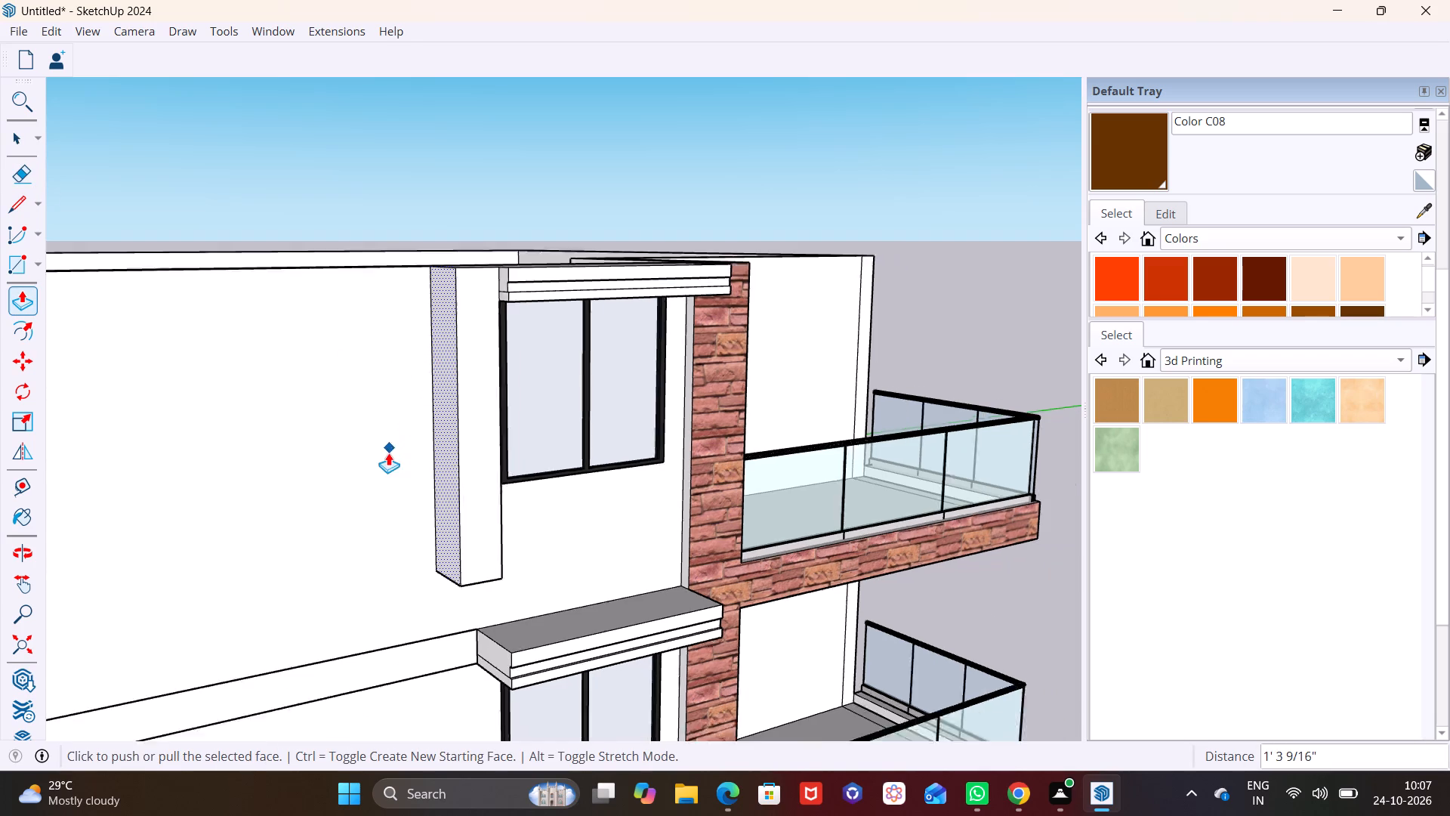
pyautogui.scroll(-4, 388, 453)
pyautogui.moveTo(396, 454); pyautogui.dragTo(224, 475, button='middle')
pyautogui.moveTo(403, 546); pyautogui.dragTo(466, 256, button='middle')
pyautogui.keyDown('shift'); pyautogui.scroll(1, 380, 475); pyautogui.keyUp('shift')
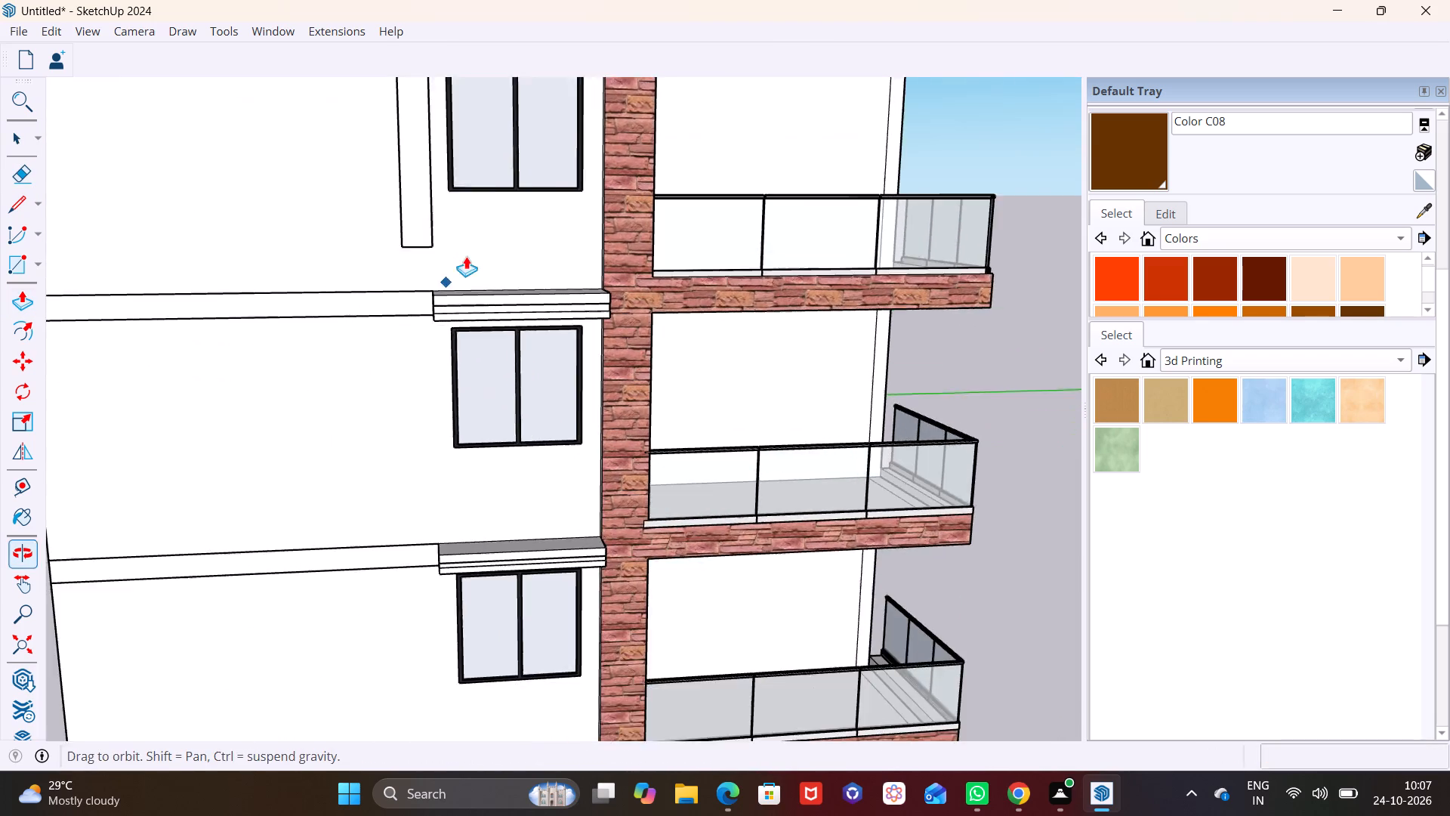
pyautogui.moveTo(466, 256); pyautogui.dragTo(461, 261, button='middle')
pyautogui.moveTo(461, 269); pyautogui.dragTo(532, 39, button='middle')
pyautogui.scroll(7, 513, 101)
pyautogui.press('space')
pyautogui.click(467, 161)
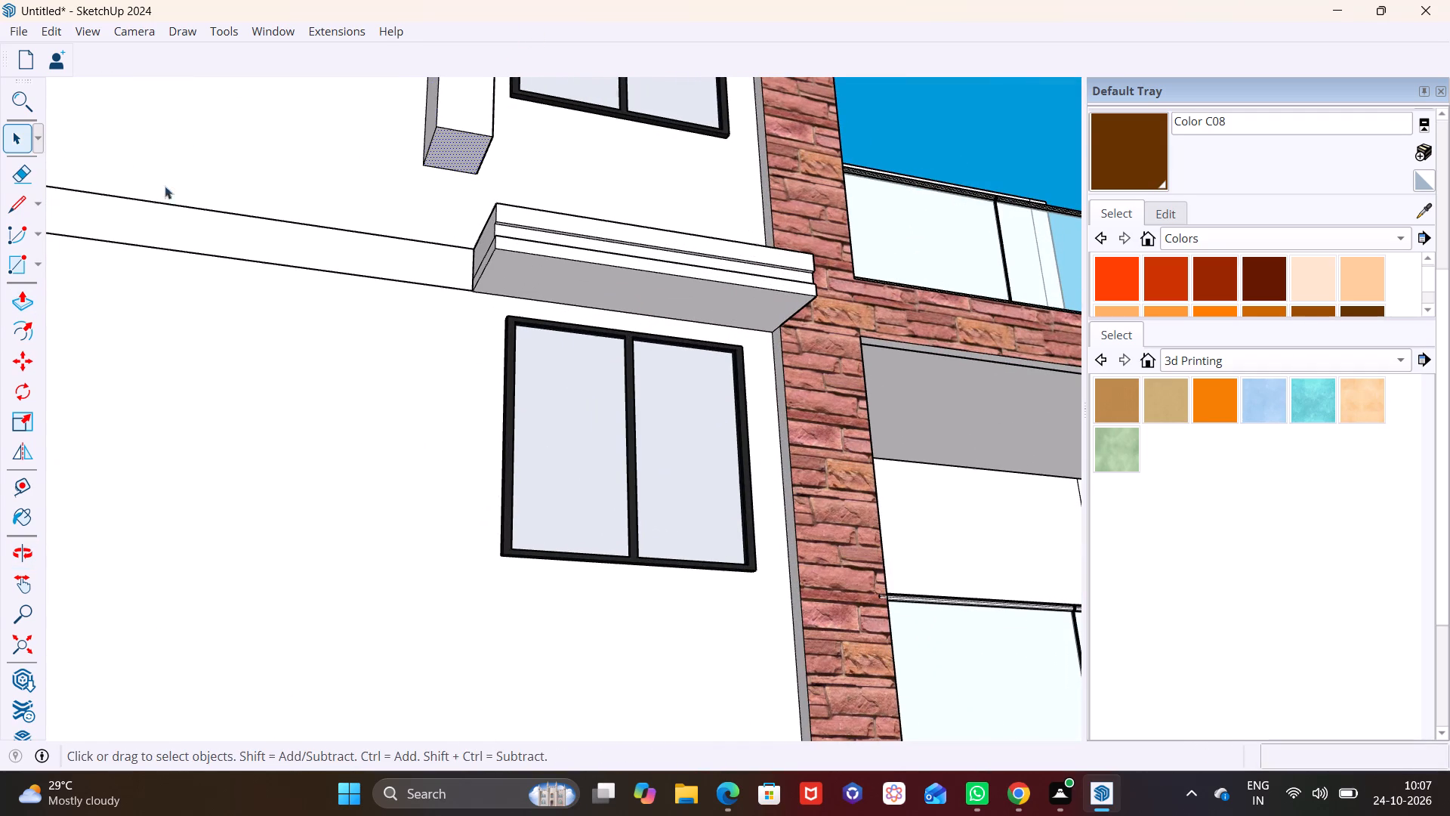
pyautogui.click(21, 288)
pyautogui.moveTo(457, 146); pyautogui.dragTo(457, 390)
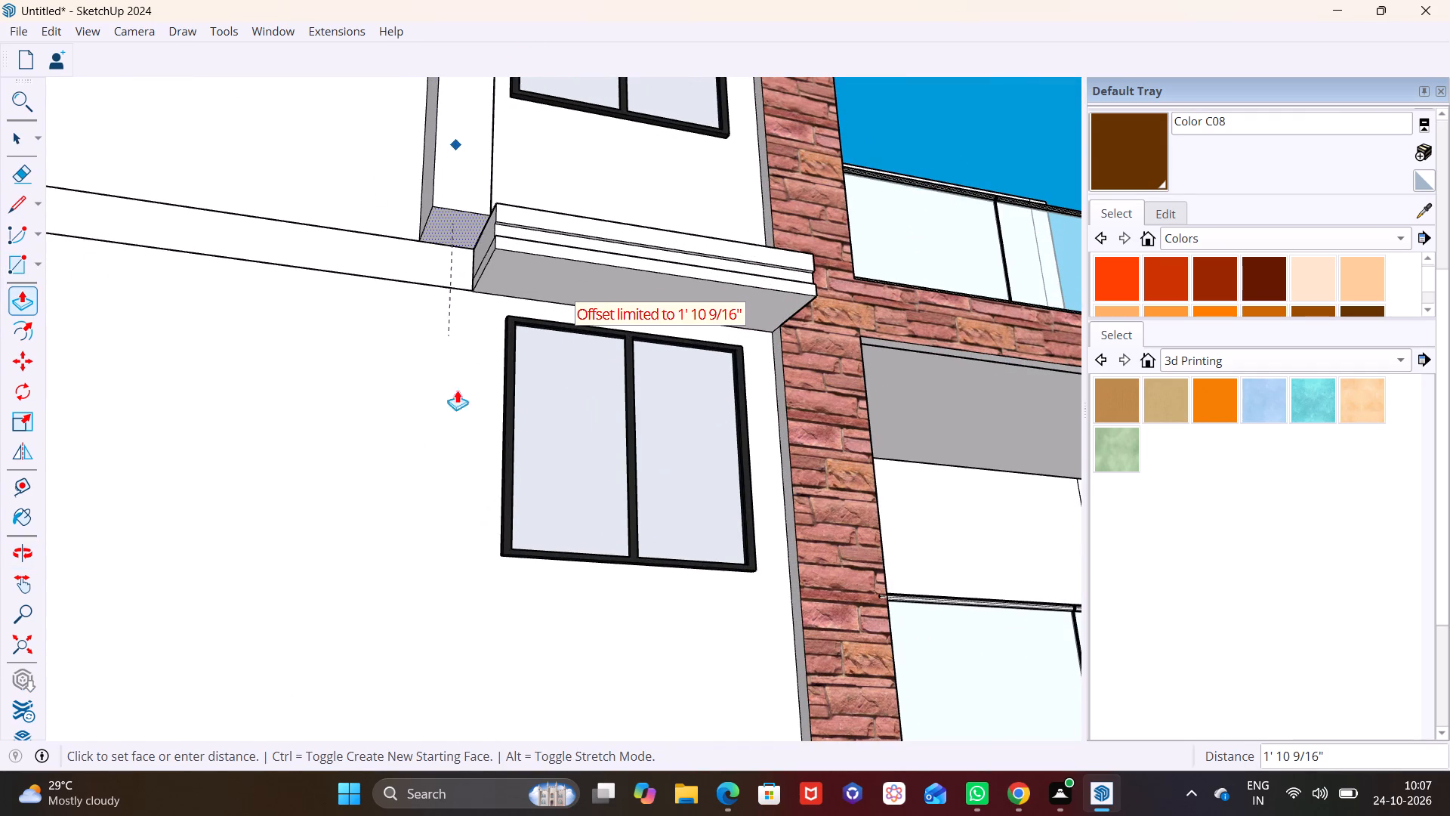
pyautogui.moveTo(457, 390); pyautogui.dragTo(457, 405)
pyautogui.moveTo(456, 221); pyautogui.dragTo(469, 505)
# Extend the column's bottom face about 4' 11 15/16" to the next floor band, continuing down beside the window below.
pyautogui.scroll(-1, 469, 505)
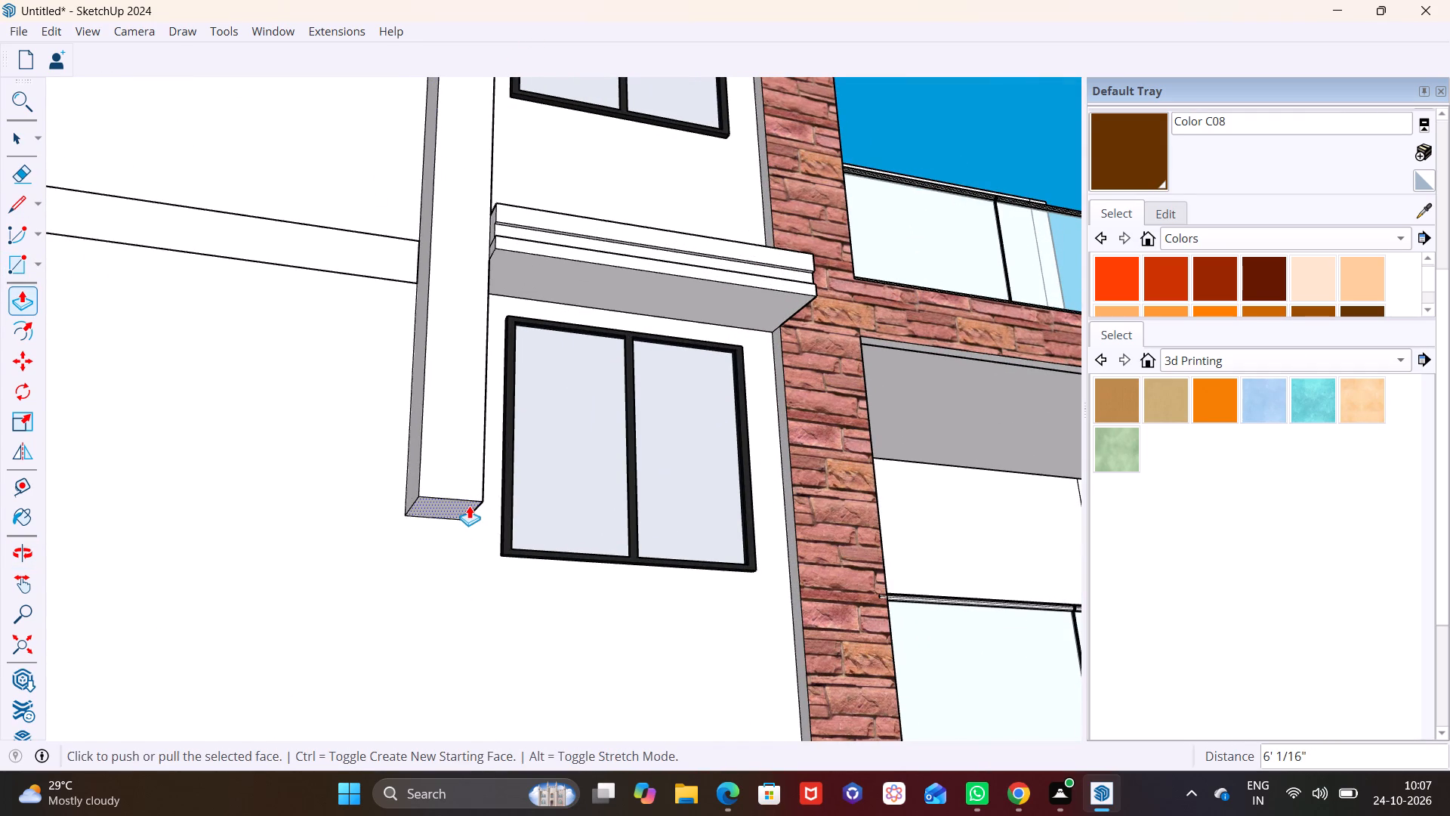
pyautogui.scroll(-4, 469, 505)
pyautogui.keyDown('shift'); pyautogui.moveTo(468, 505); pyautogui.dragTo(510, 95, button='middle'); pyautogui.keyUp('shift')
pyautogui.moveTo(495, 101); pyautogui.dragTo(481, 373)
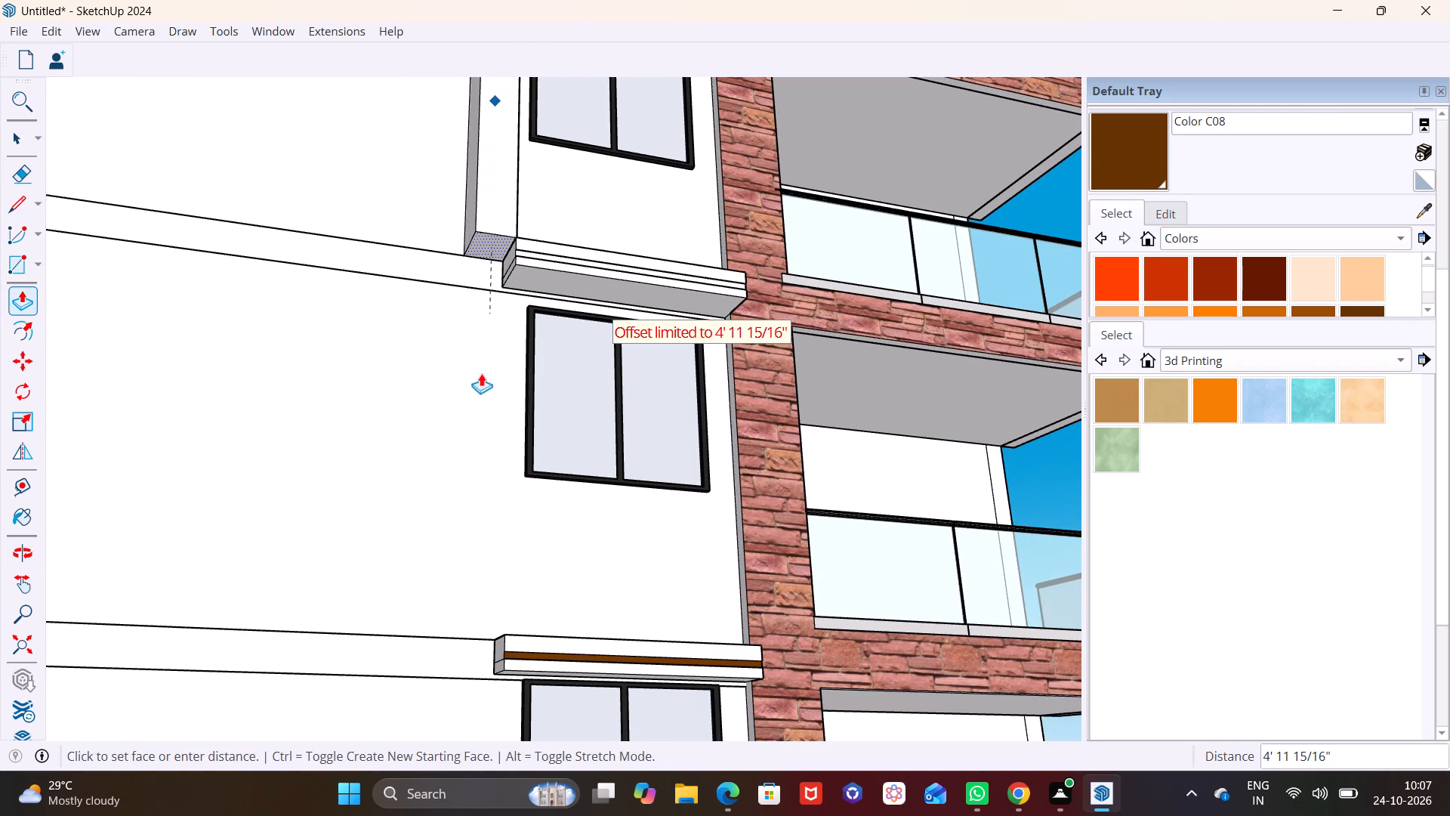
pyautogui.moveTo(481, 373); pyautogui.dragTo(480, 376)
pyautogui.moveTo(493, 234); pyautogui.dragTo(514, 558)
# Extend the column down about 1' 9 7/8" to the brown-grooved ledge's band and another 10' 2 1/2" past the lowest window.
pyautogui.keyDown('shift'); pyautogui.moveTo(500, 530); pyautogui.dragTo(542, 308, button='middle'); pyautogui.keyUp('shift')
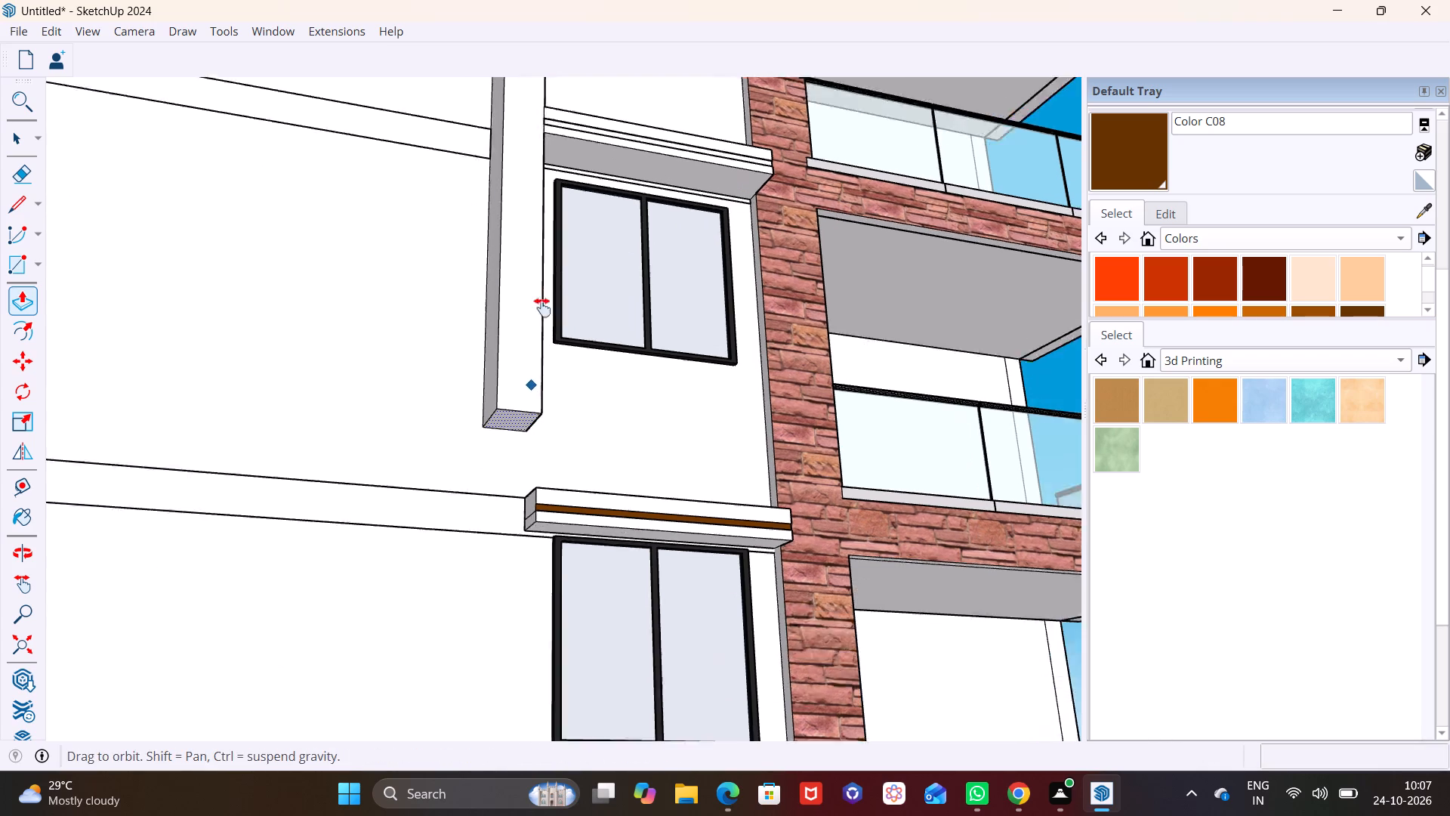
pyautogui.keyDown('shift'); pyautogui.moveTo(542, 308); pyautogui.dragTo(543, 301, button='middle'); pyautogui.keyUp('shift')
pyautogui.moveTo(523, 334); pyautogui.dragTo(531, 564)
pyautogui.keyDown('shift'); pyautogui.moveTo(529, 476); pyautogui.dragTo(558, 290, button='middle'); pyautogui.keyUp('shift')
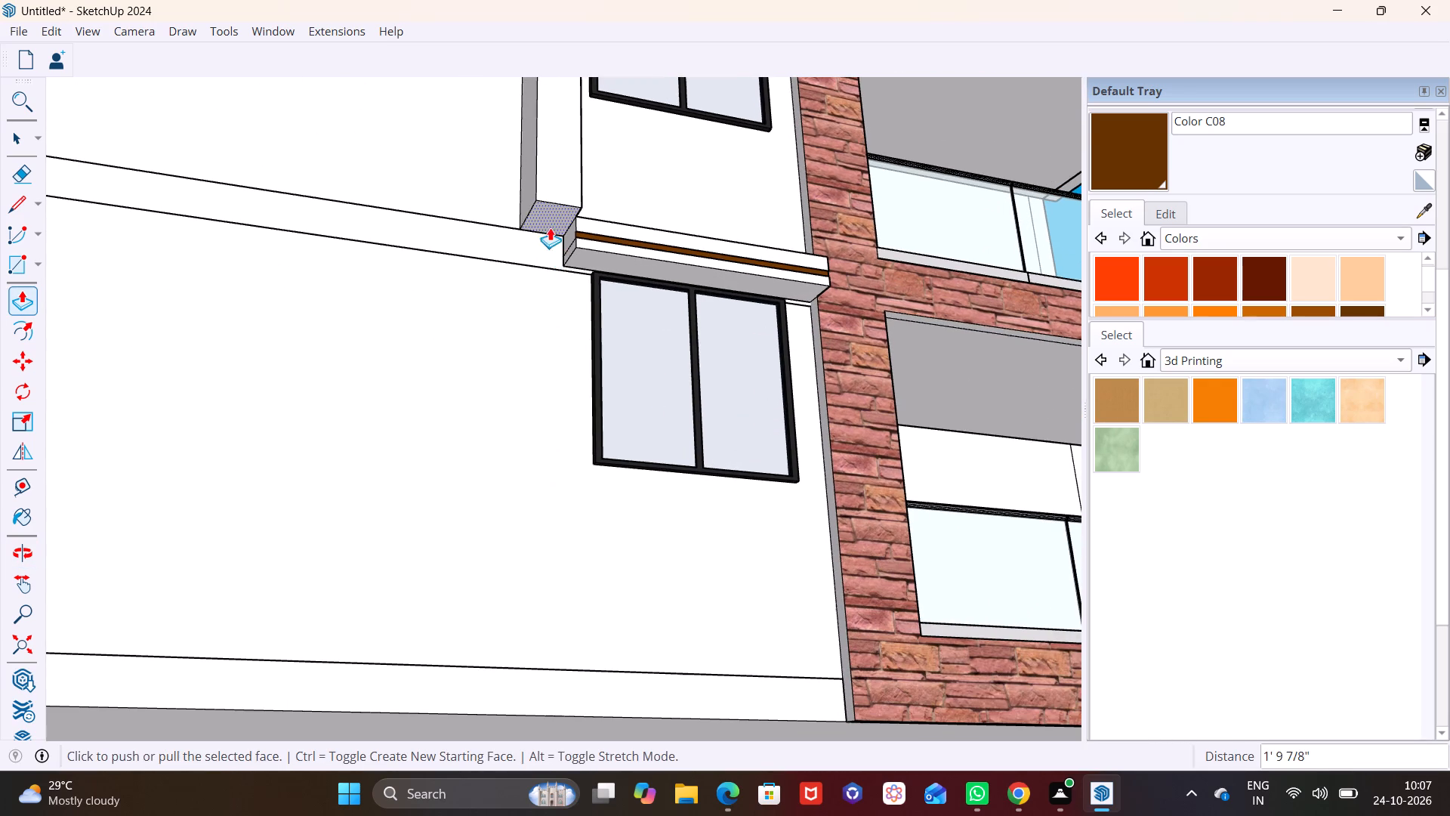
pyautogui.moveTo(550, 218); pyautogui.dragTo(570, 629)
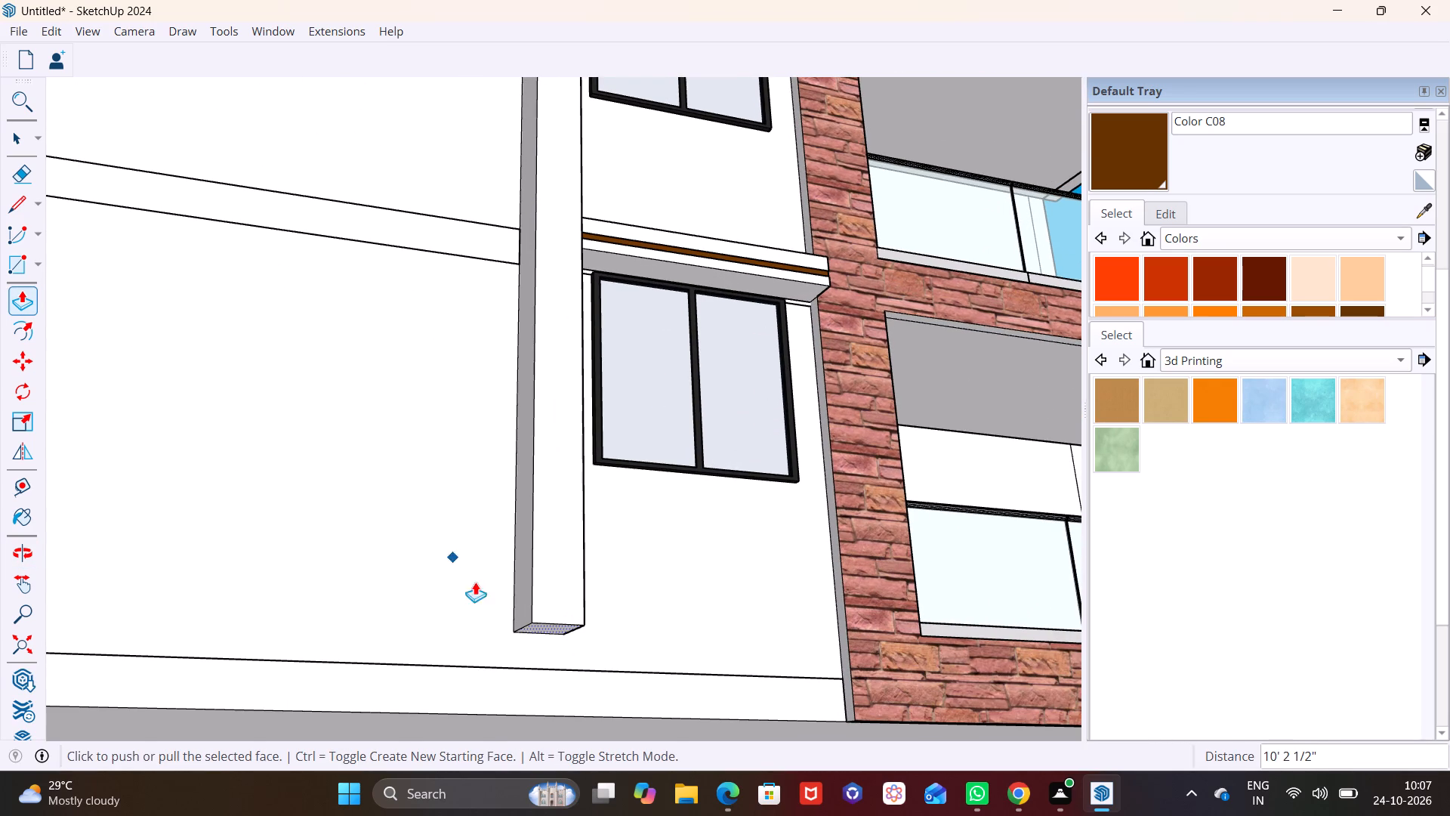
# Extend the column's bottom face through the base band down to ground level.
pyautogui.scroll(6, 574, 641)
pyautogui.moveTo(573, 639); pyautogui.dragTo(569, 620, button='middle')
pyautogui.moveTo(550, 604); pyautogui.dragTo(551, 675)
pyautogui.click(551, 675)
pyautogui.scroll(-3, 551, 657)
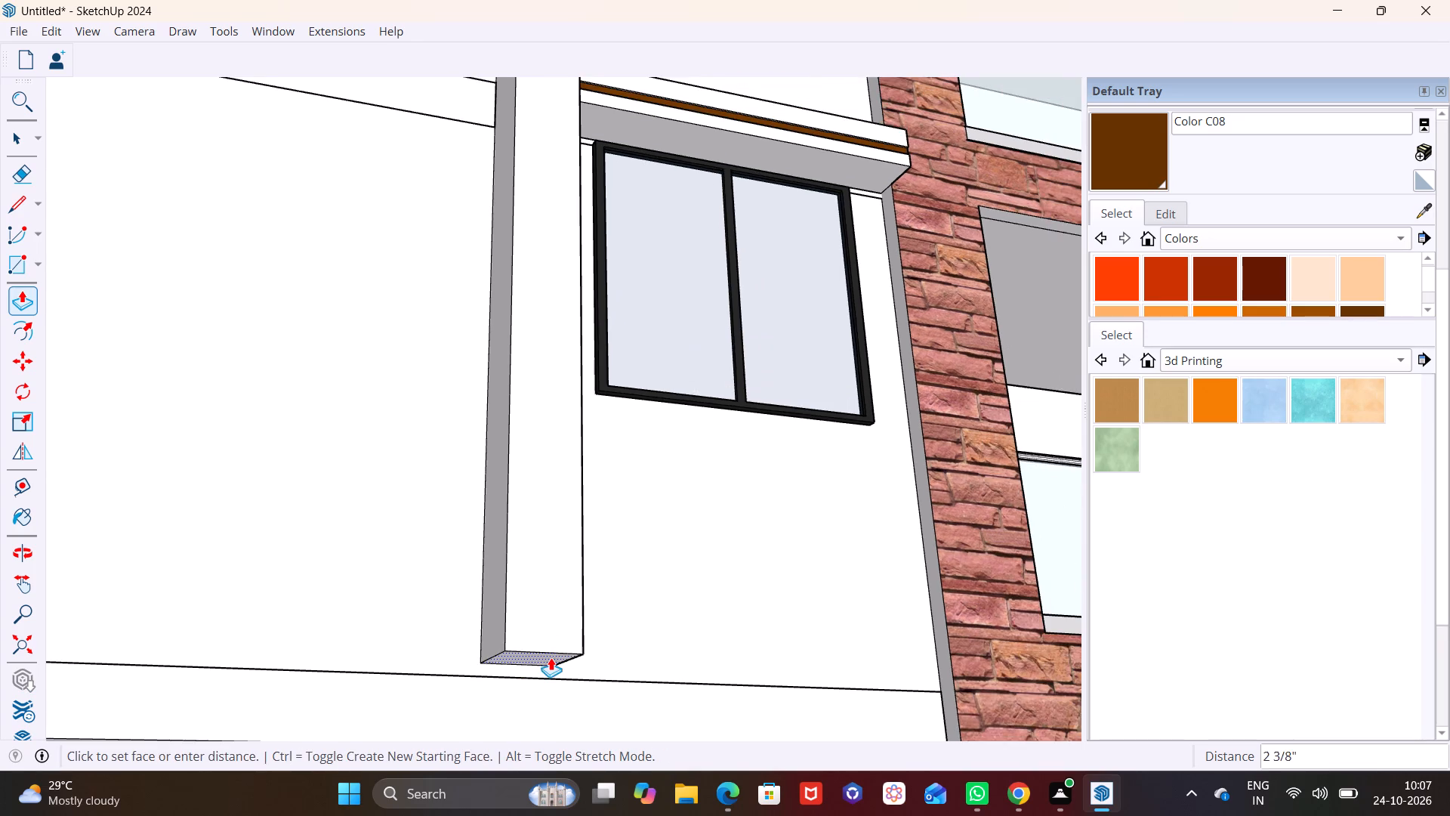
pyautogui.moveTo(551, 657); pyautogui.dragTo(546, 512, button='middle')
pyautogui.keyDown('shift'); pyautogui.scroll(1, 546, 512); pyautogui.keyUp('shift')
pyautogui.click(548, 617)
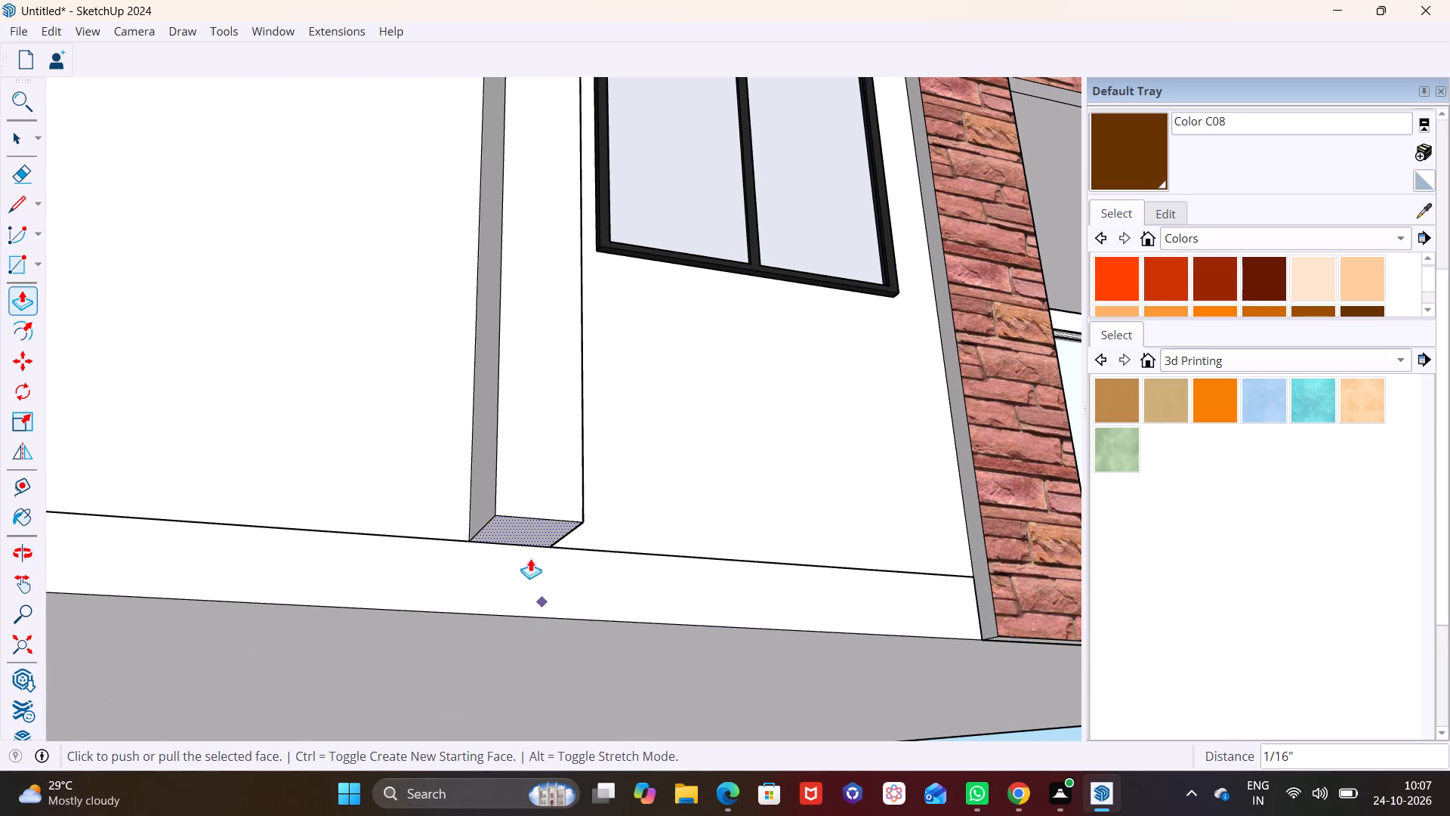
pyautogui.moveTo(525, 527); pyautogui.dragTo(521, 626)
pyautogui.click(520, 626)
pyautogui.press('space')
pyautogui.click(637, 657)
# Examine the full-height column's base, sides and junction with the ledges from several angles.
pyautogui.scroll(-3, 579, 625)
pyautogui.moveTo(469, 532); pyautogui.dragTo(414, 595, button='middle')
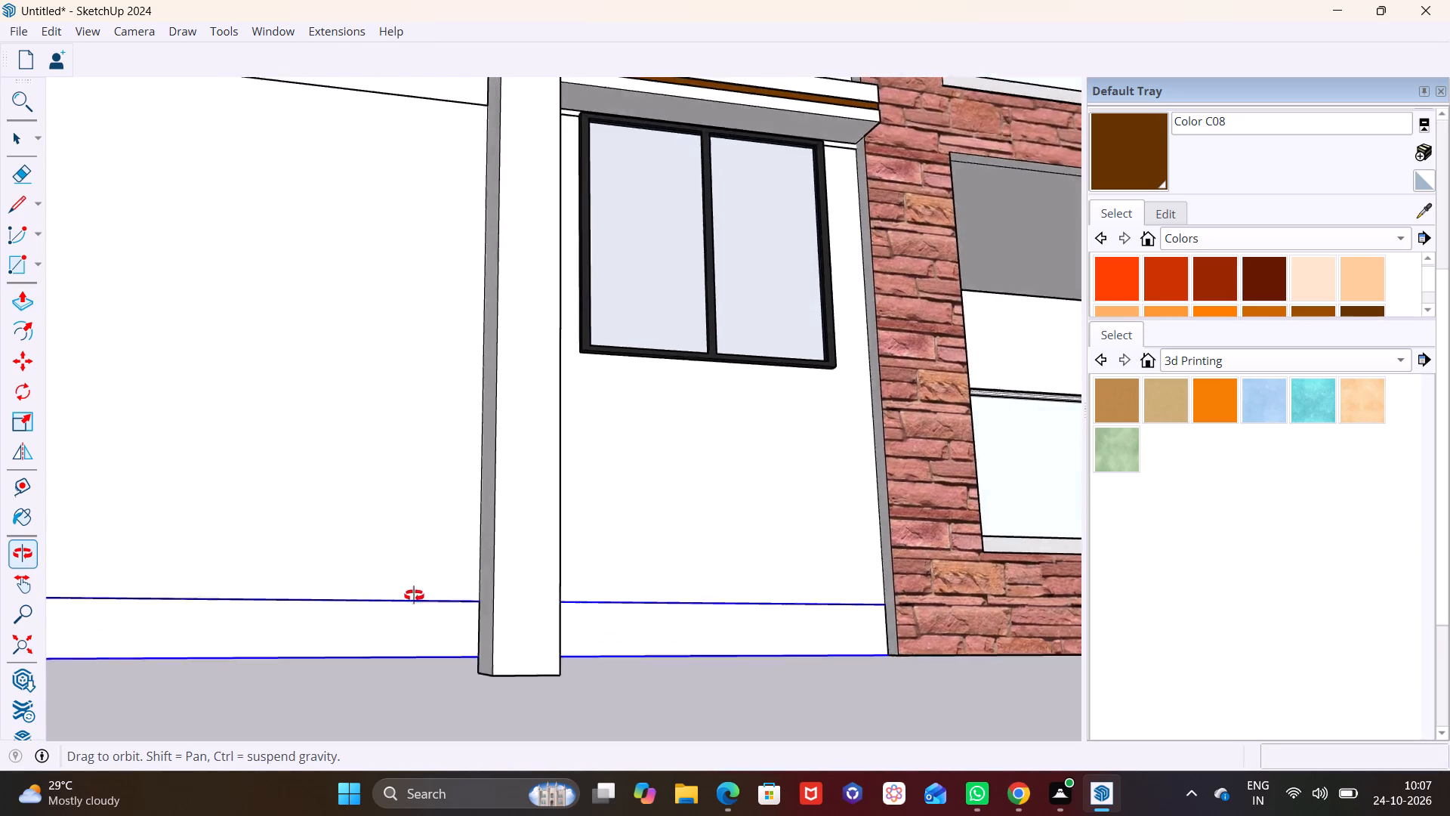
pyautogui.moveTo(414, 595); pyautogui.dragTo(538, 623, button='middle')
pyautogui.scroll(-4, 538, 620)
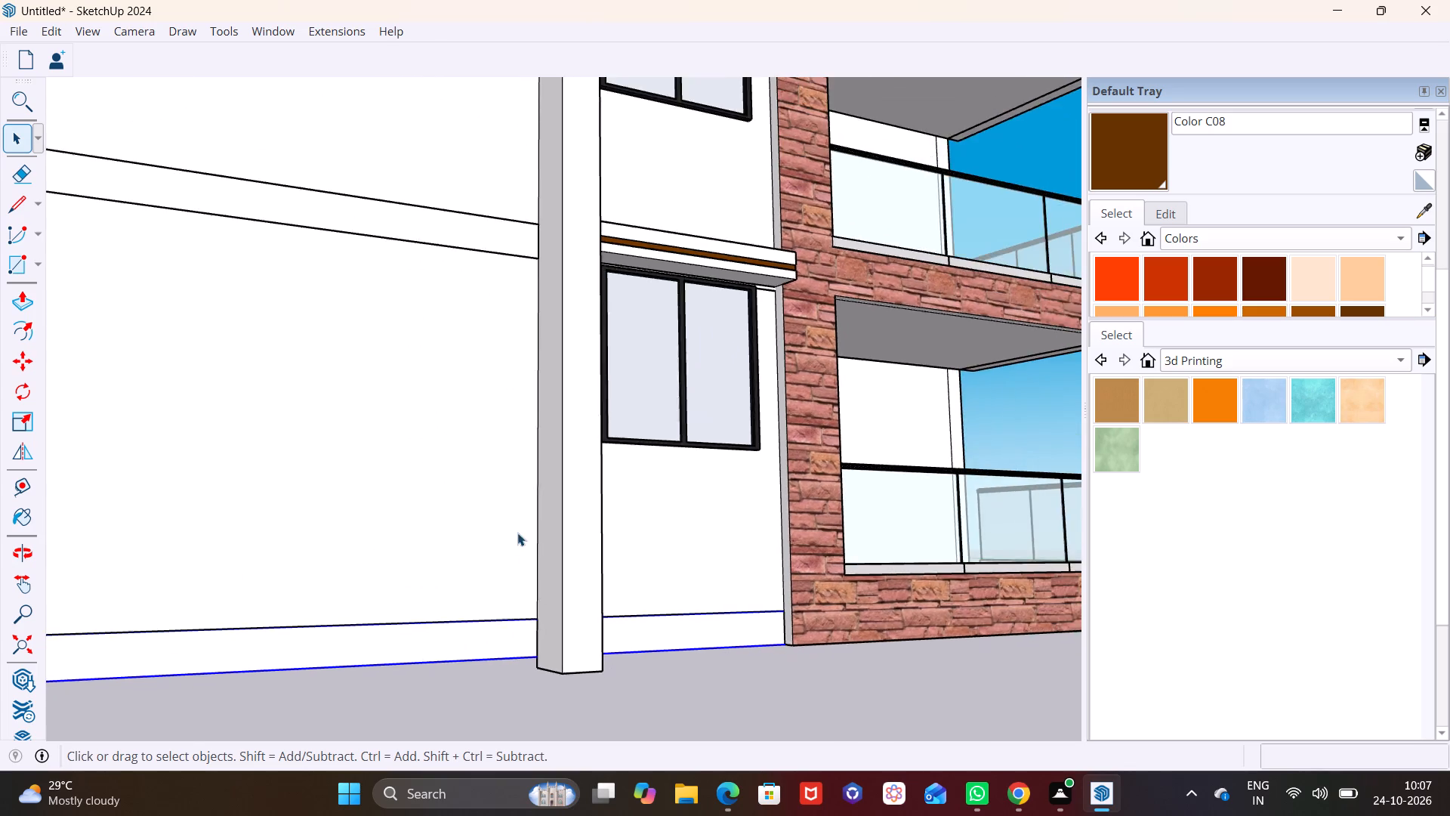
pyautogui.moveTo(515, 532); pyautogui.dragTo(378, 670, button='middle')
pyautogui.scroll(-2, 417, 601)
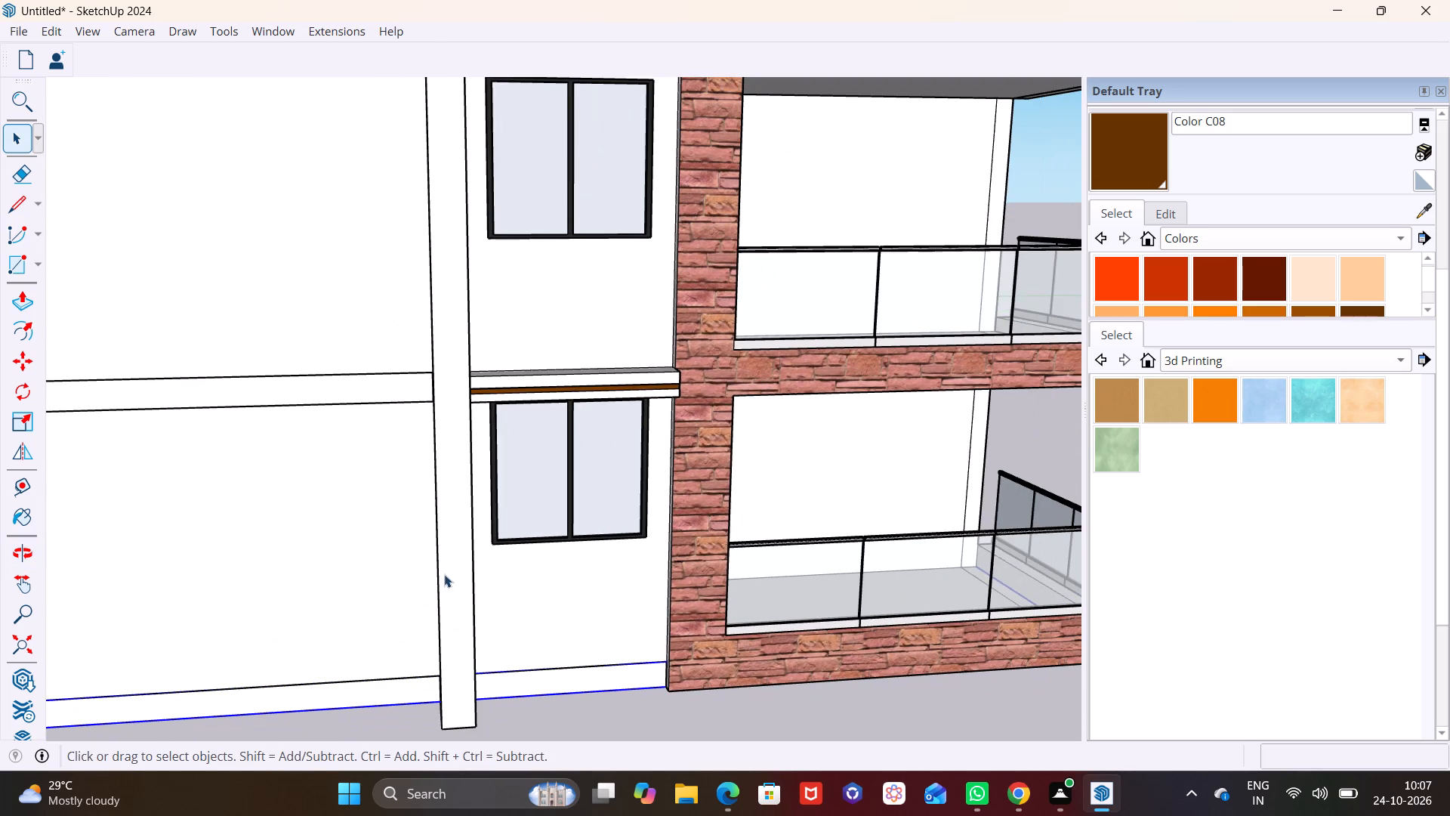
pyautogui.scroll(2, 455, 567)
pyautogui.scroll(-3, 467, 567)
pyautogui.moveTo(517, 577); pyautogui.dragTo(377, 518, button='middle')
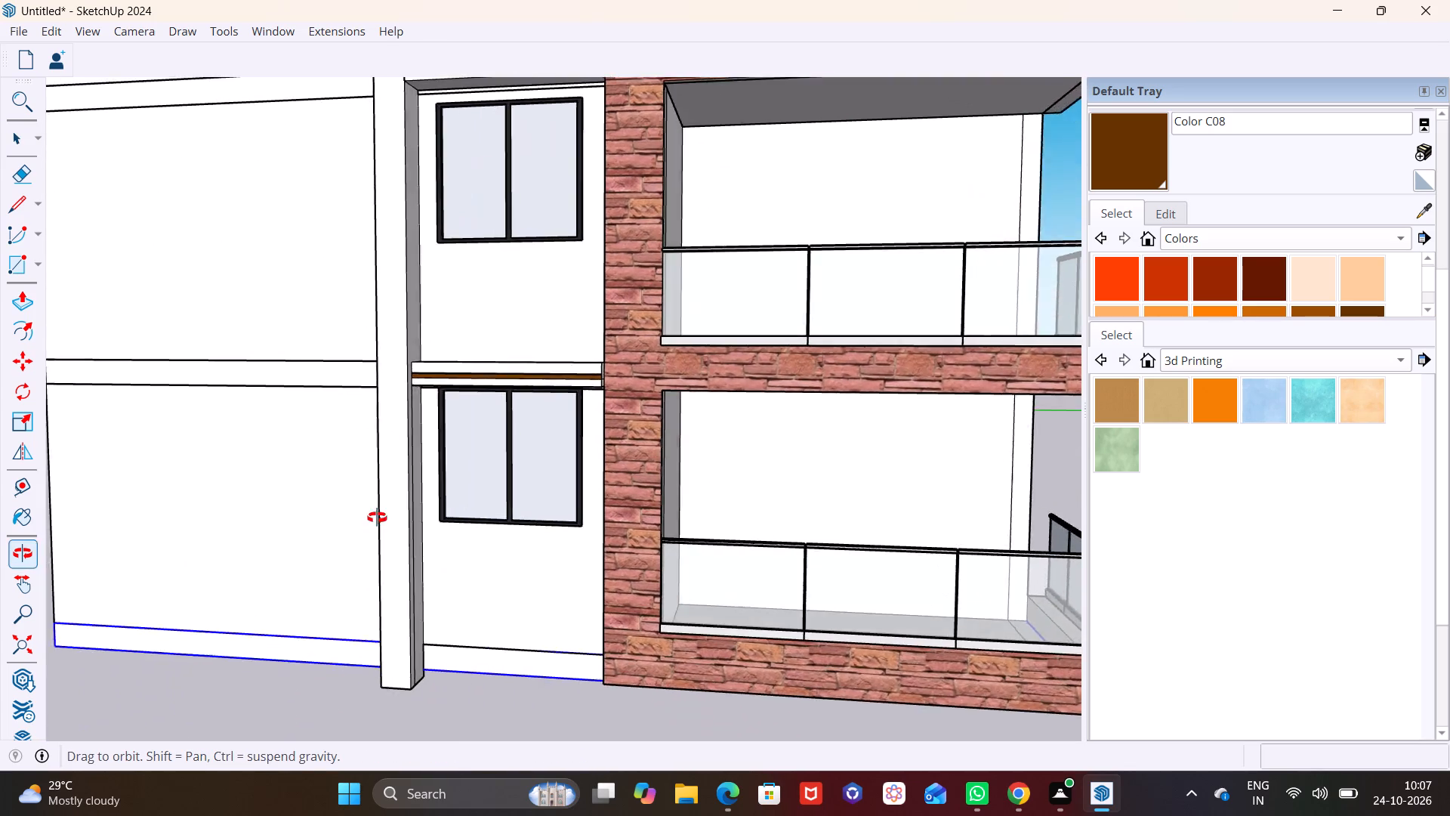
pyautogui.moveTo(377, 518); pyautogui.dragTo(411, 470, button='middle')
pyautogui.moveTo(430, 482); pyautogui.dragTo(396, 357, button='middle')
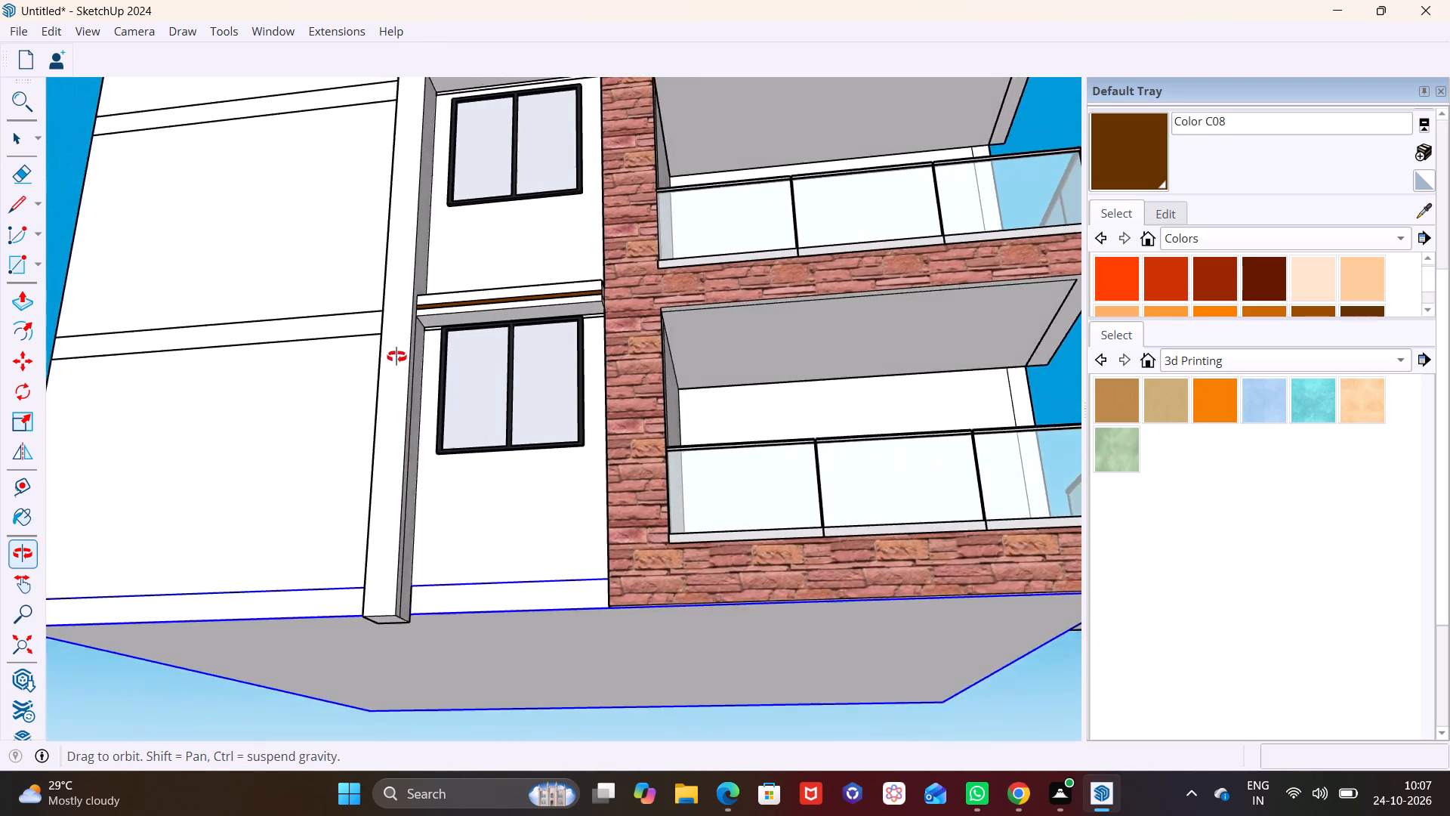
pyautogui.moveTo(396, 357); pyautogui.dragTo(247, 496, button='middle')
pyautogui.scroll(1, 372, 429)
pyautogui.moveTo(553, 480); pyautogui.dragTo(742, 485, button='middle')
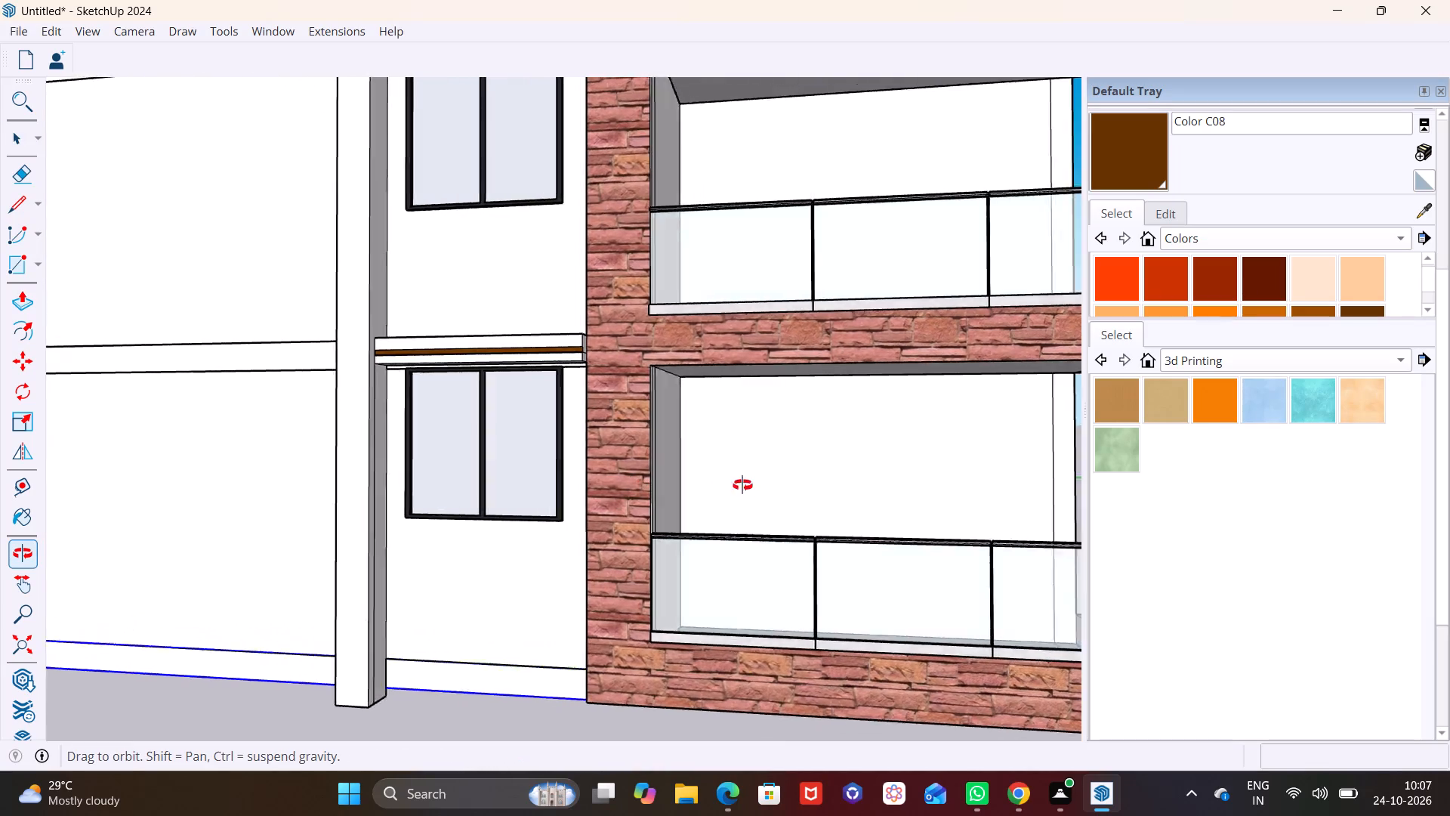
pyautogui.moveTo(742, 485); pyautogui.dragTo(972, 575, button='middle')
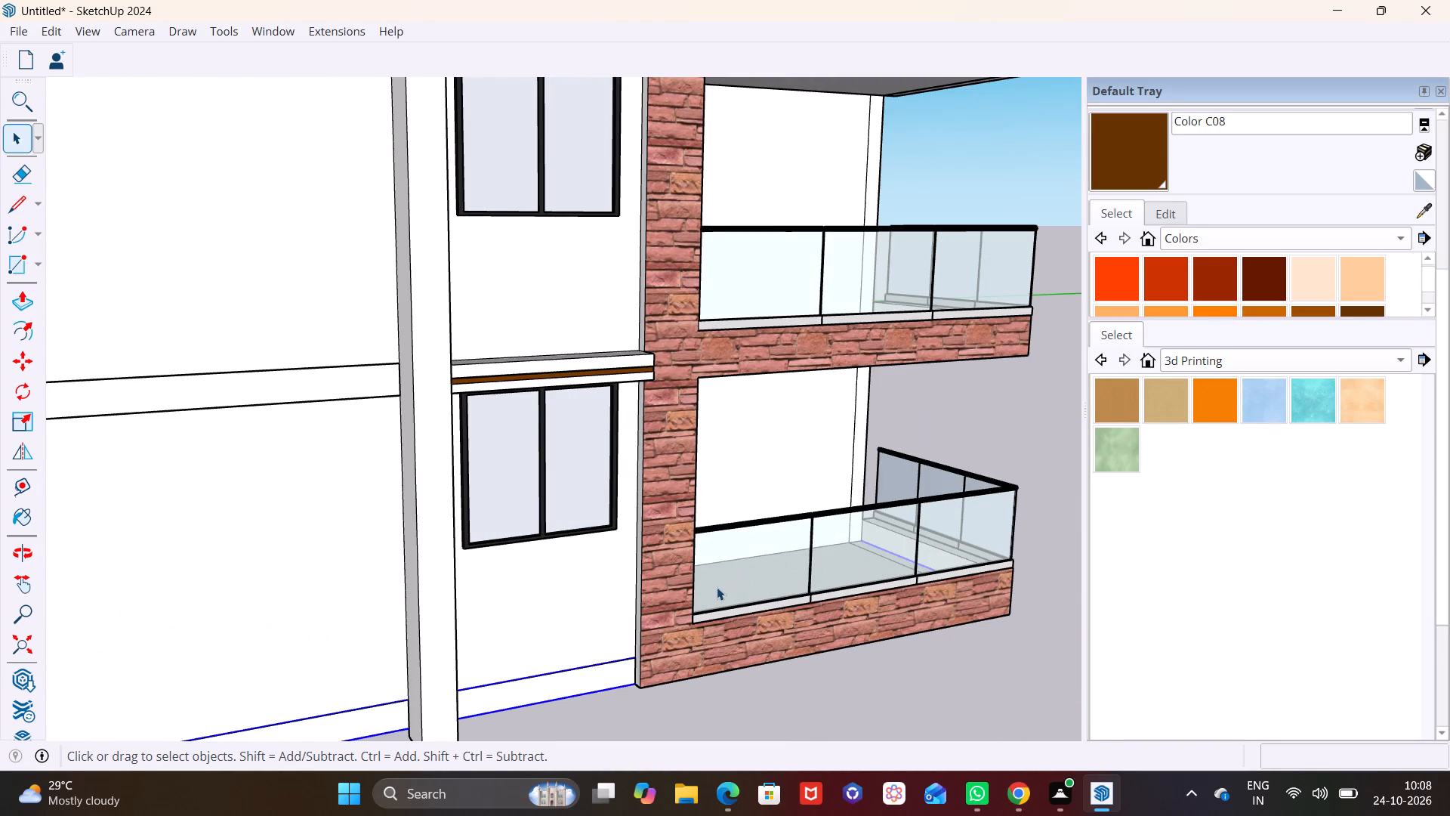
# Push the column's front face back about 5 7/16" toward the wall to reduce its projection.
pyautogui.keyDown('shift'); pyautogui.moveTo(643, 545); pyautogui.dragTo(417, 542, button='middle'); pyautogui.keyUp('shift')
pyautogui.moveTo(326, 530); pyautogui.dragTo(599, 521, button='middle')
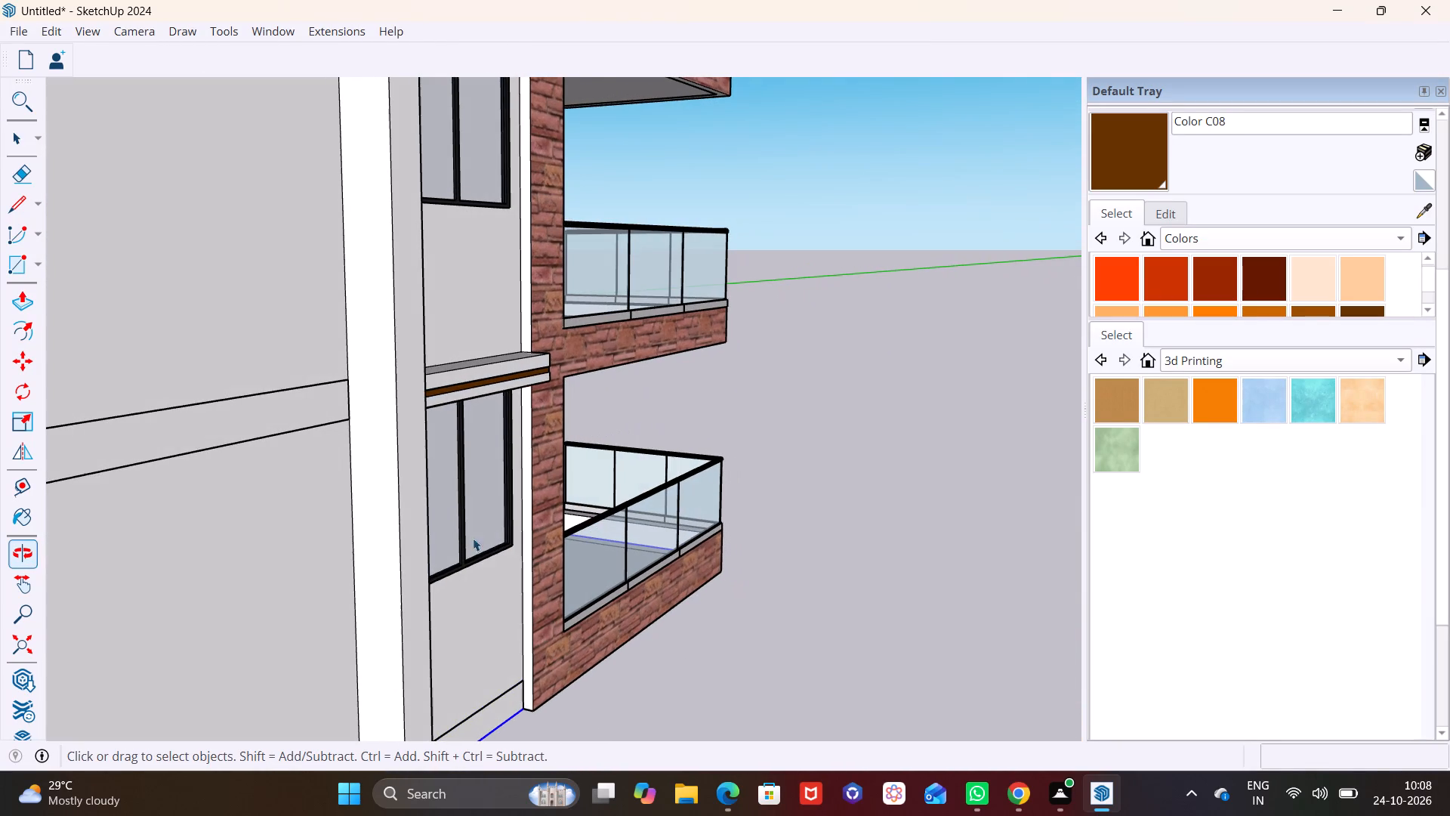
pyautogui.click(412, 568)
pyautogui.click(20, 304)
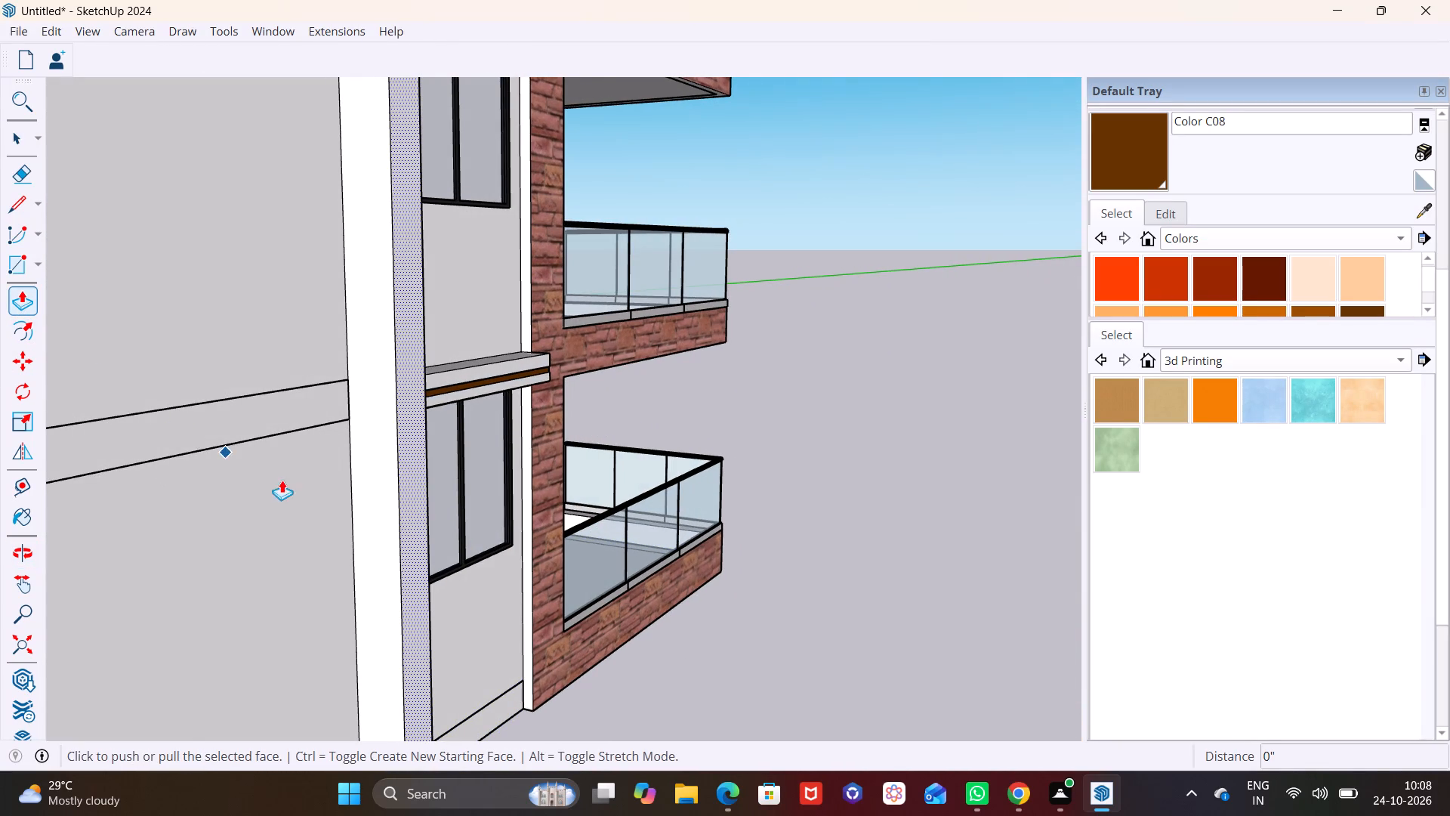
pyautogui.click(410, 508)
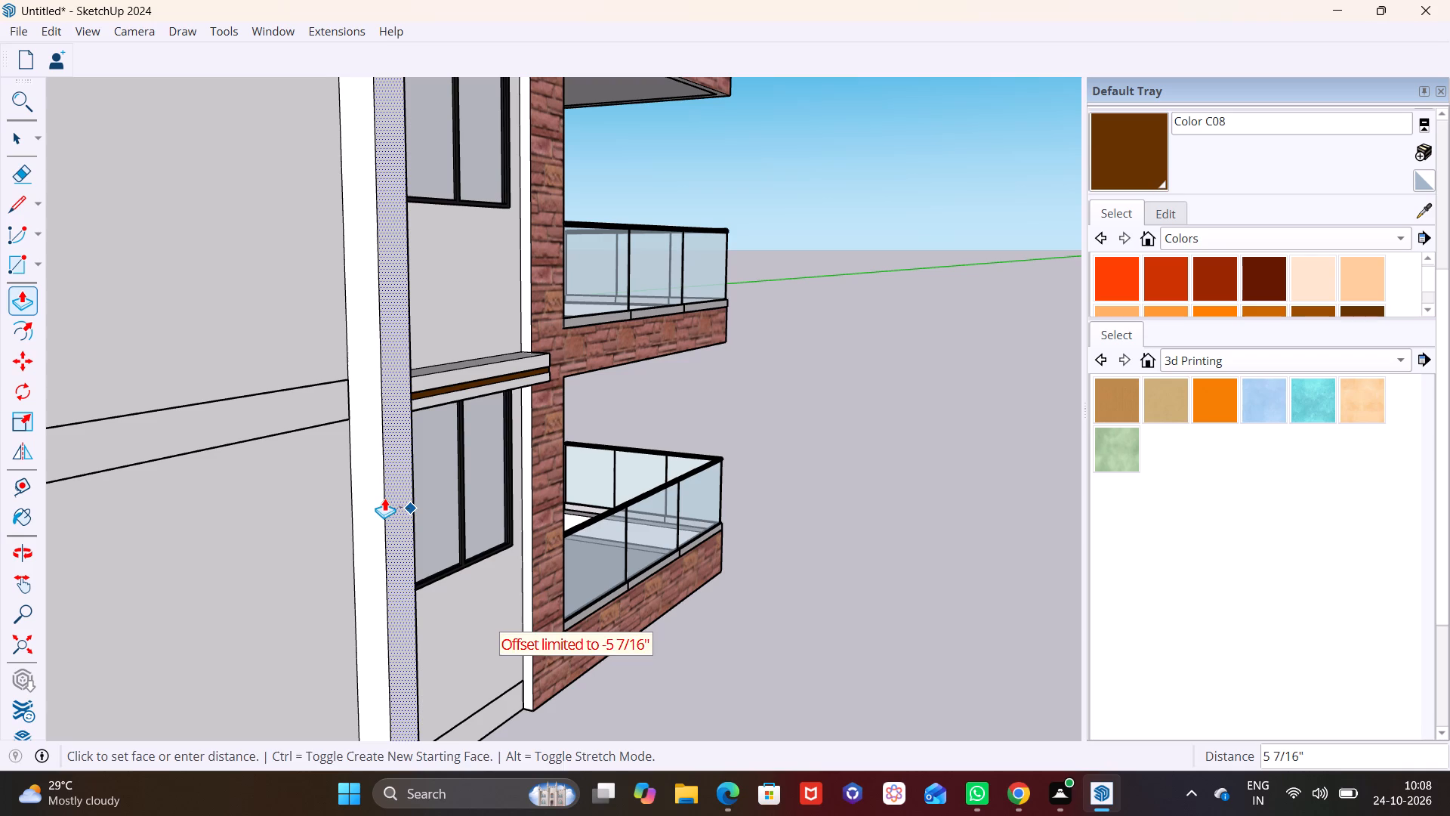
pyautogui.click(384, 498)
pyautogui.press('space')
pyautogui.click(737, 620)
pyautogui.moveTo(613, 603); pyautogui.dragTo(288, 565, button='middle')
pyautogui.scroll(-2, 281, 562)
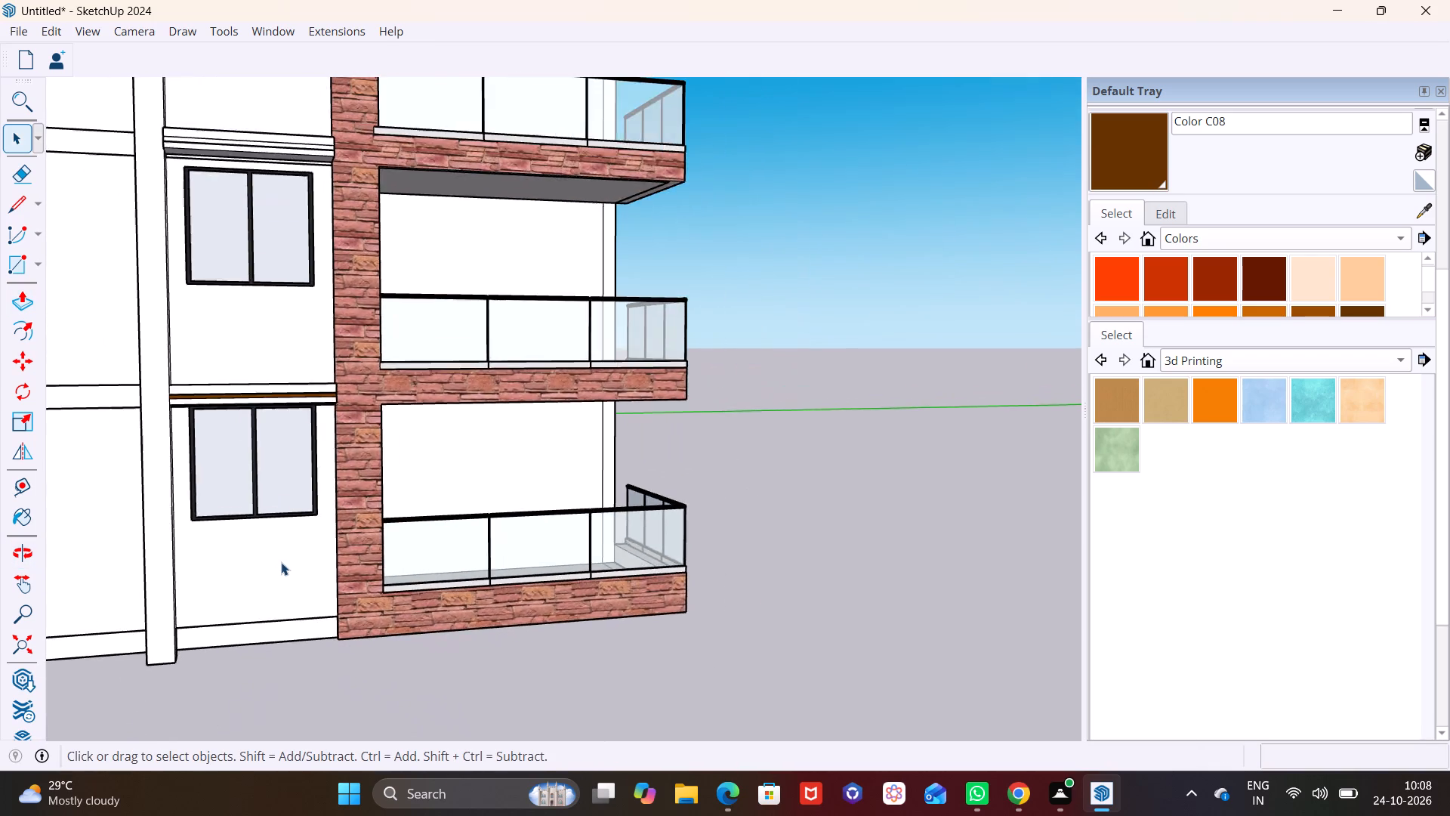
# Examine the wall below the lowest window, between the vertical column and the stone cladding, from several angles.
pyautogui.scroll(-3, 281, 562)
pyautogui.scroll(3, 281, 663)
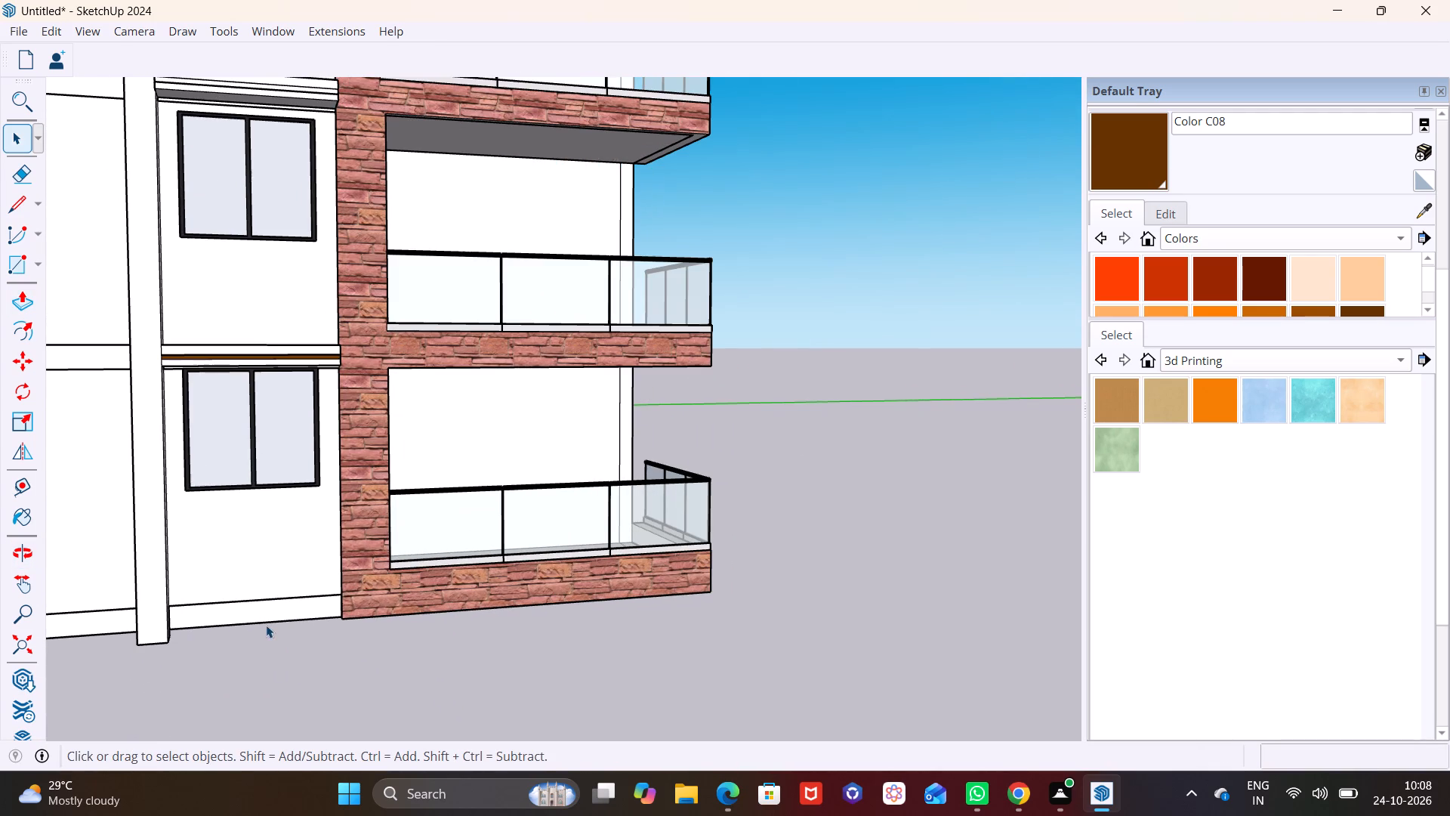
pyautogui.scroll(3, 180, 576)
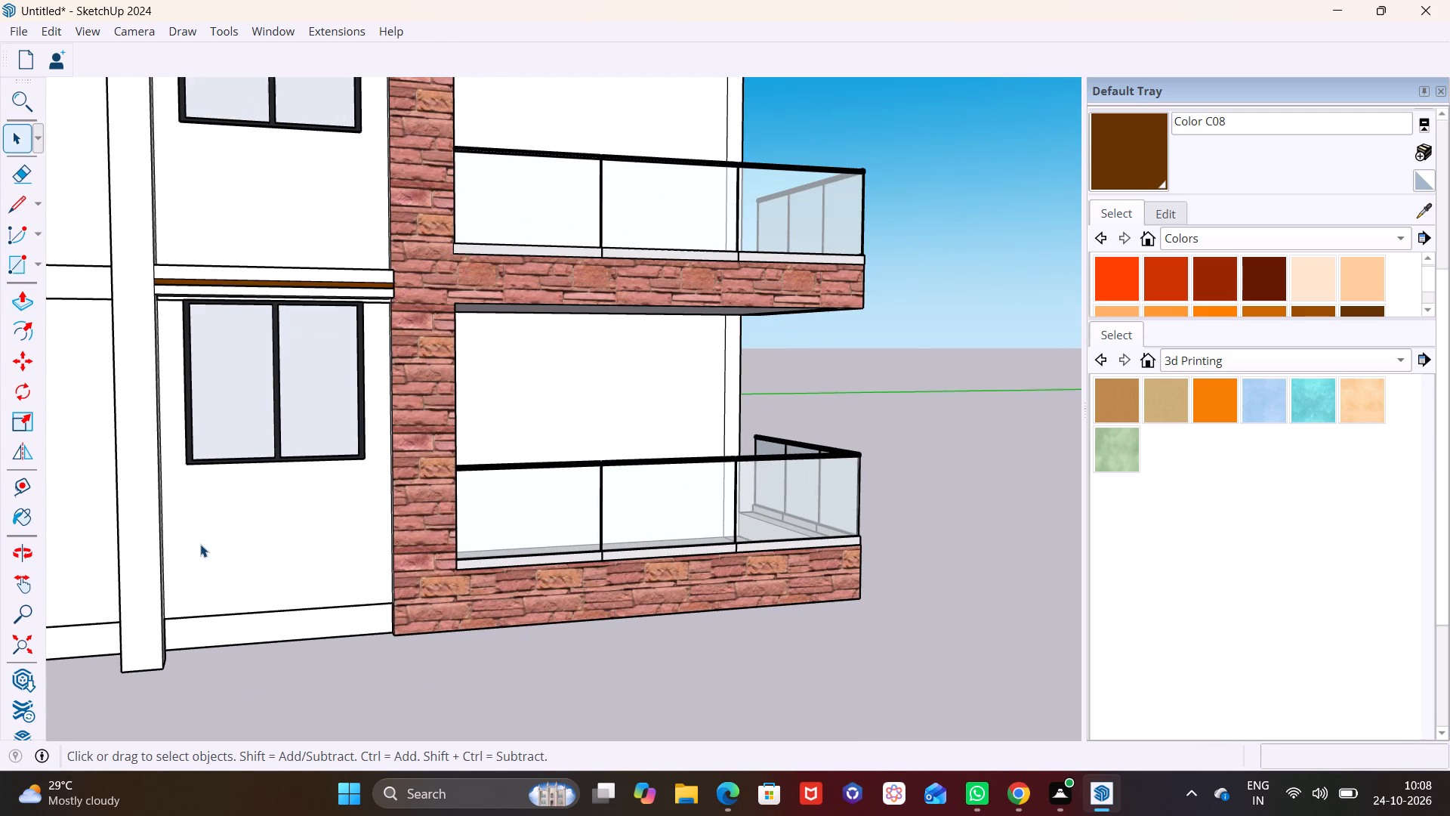
pyautogui.scroll(4, 174, 546)
pyautogui.moveTo(187, 552); pyautogui.dragTo(0, 549, button='middle')
pyautogui.scroll(-5, 258, 571)
pyautogui.moveTo(350, 626); pyautogui.dragTo(425, 615, button='middle')
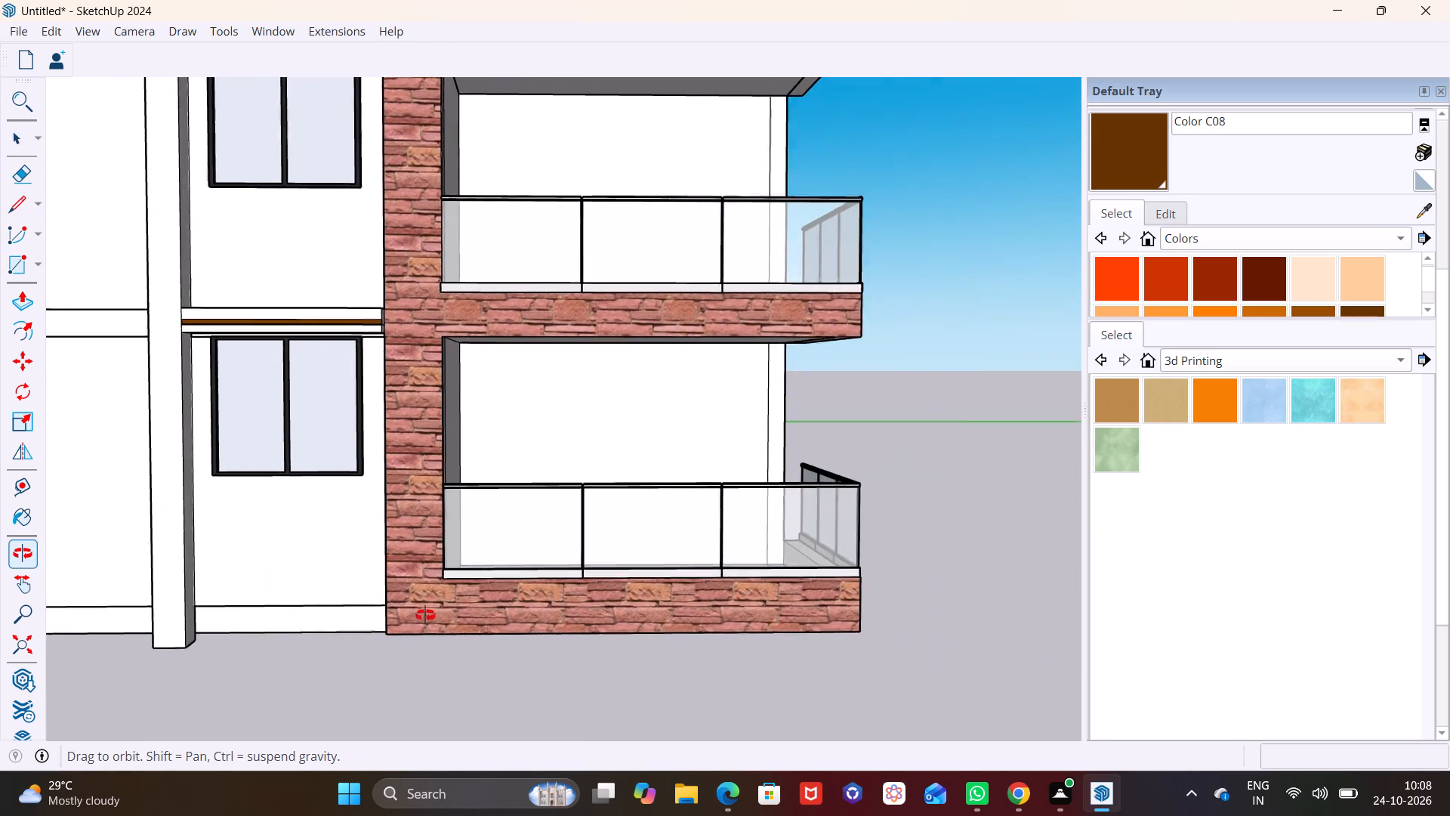
pyautogui.moveTo(425, 615); pyautogui.dragTo(295, 678, button='middle')
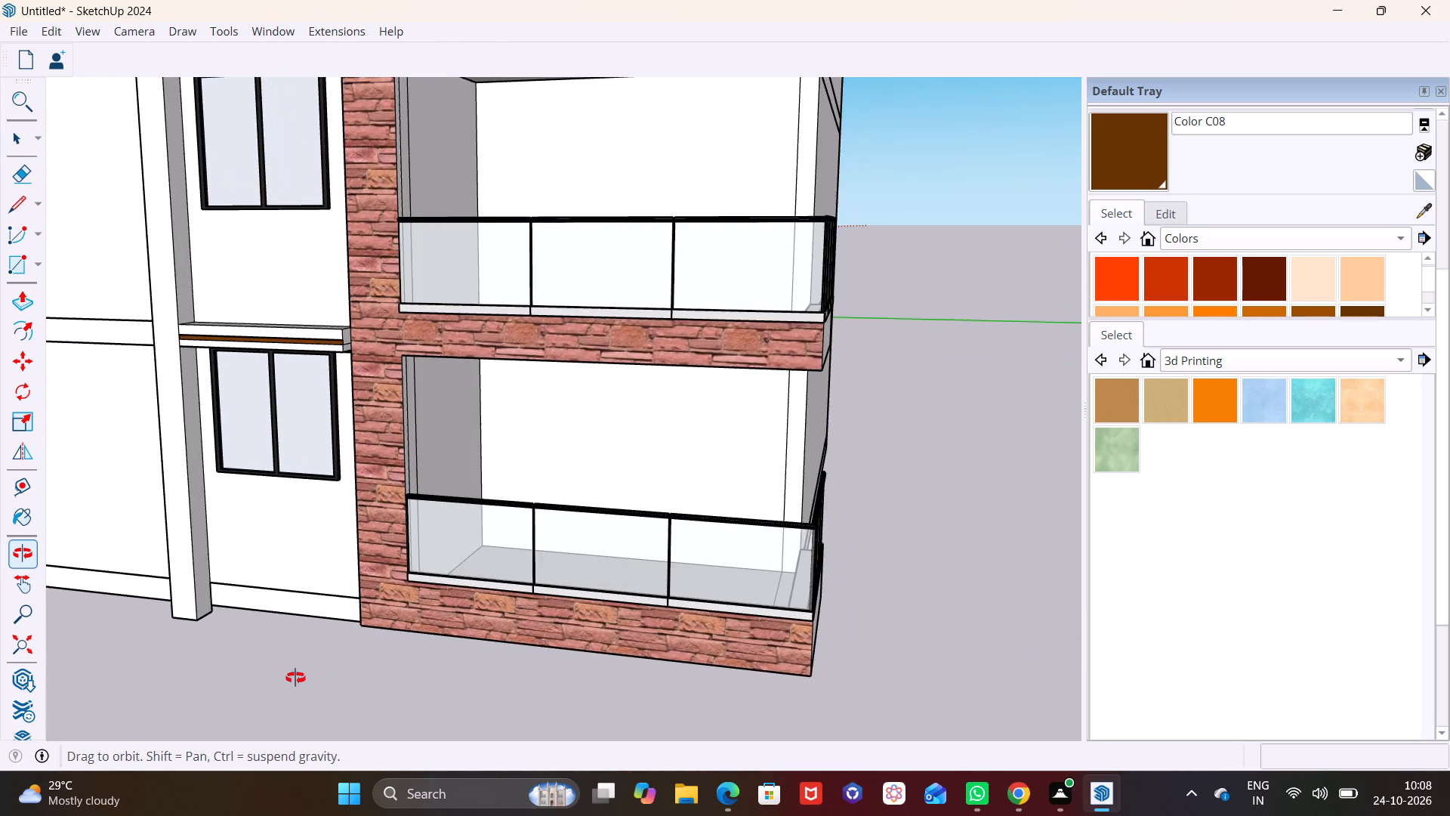
pyautogui.moveTo(295, 678); pyautogui.dragTo(285, 651, button='middle')
pyautogui.scroll(5, 218, 461)
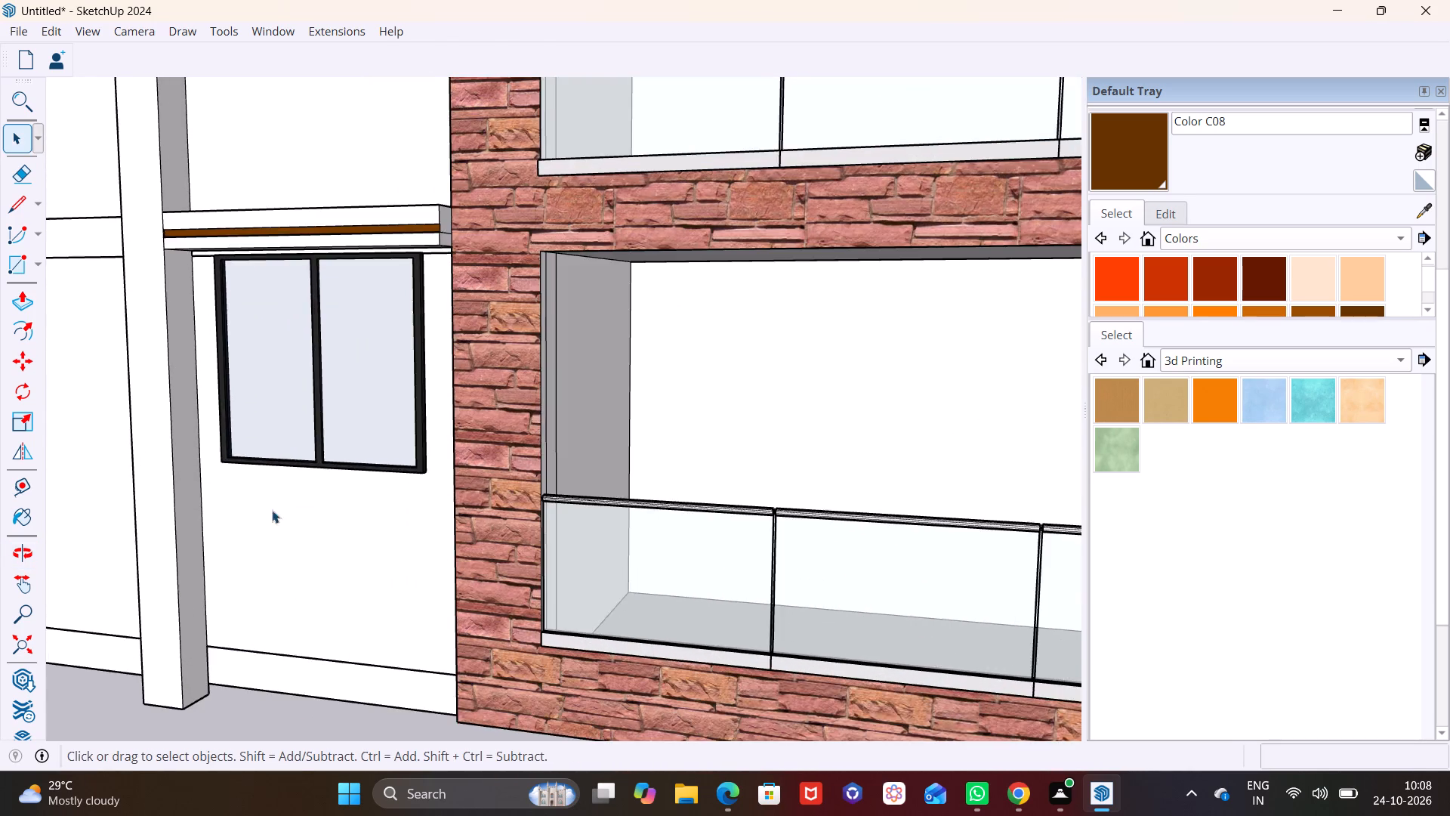
pyautogui.moveTo(279, 514); pyautogui.dragTo(491, 521, button='middle')
pyautogui.scroll(1, 491, 521)
# Draw a rectangle about 5' 9" by 7' 2" under the lowest window, from the column's base to the stone-clad edge.
pyautogui.click(43, 260)
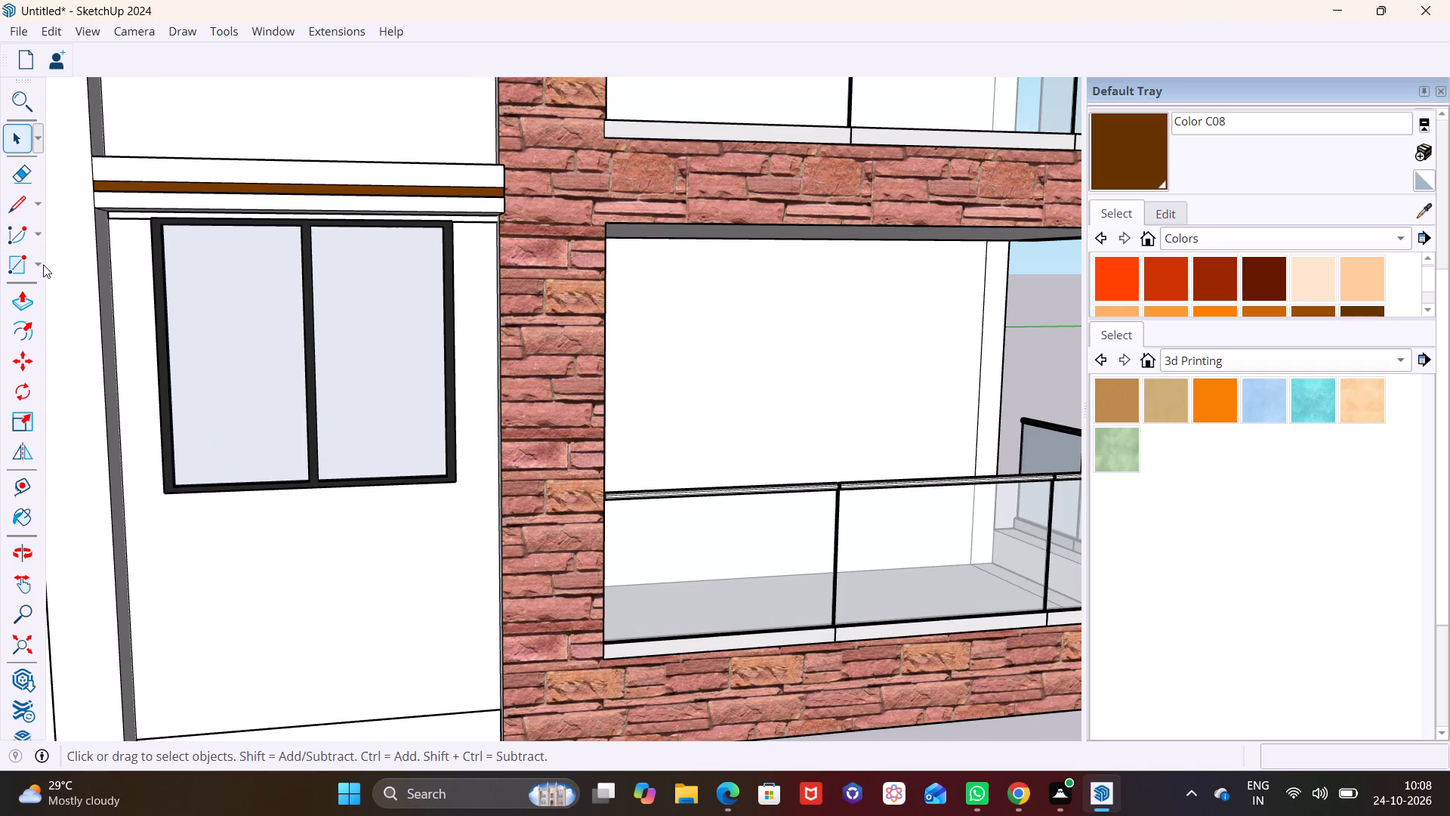
pyautogui.click(40, 266)
pyautogui.click(49, 286)
pyautogui.scroll(-3, 261, 413)
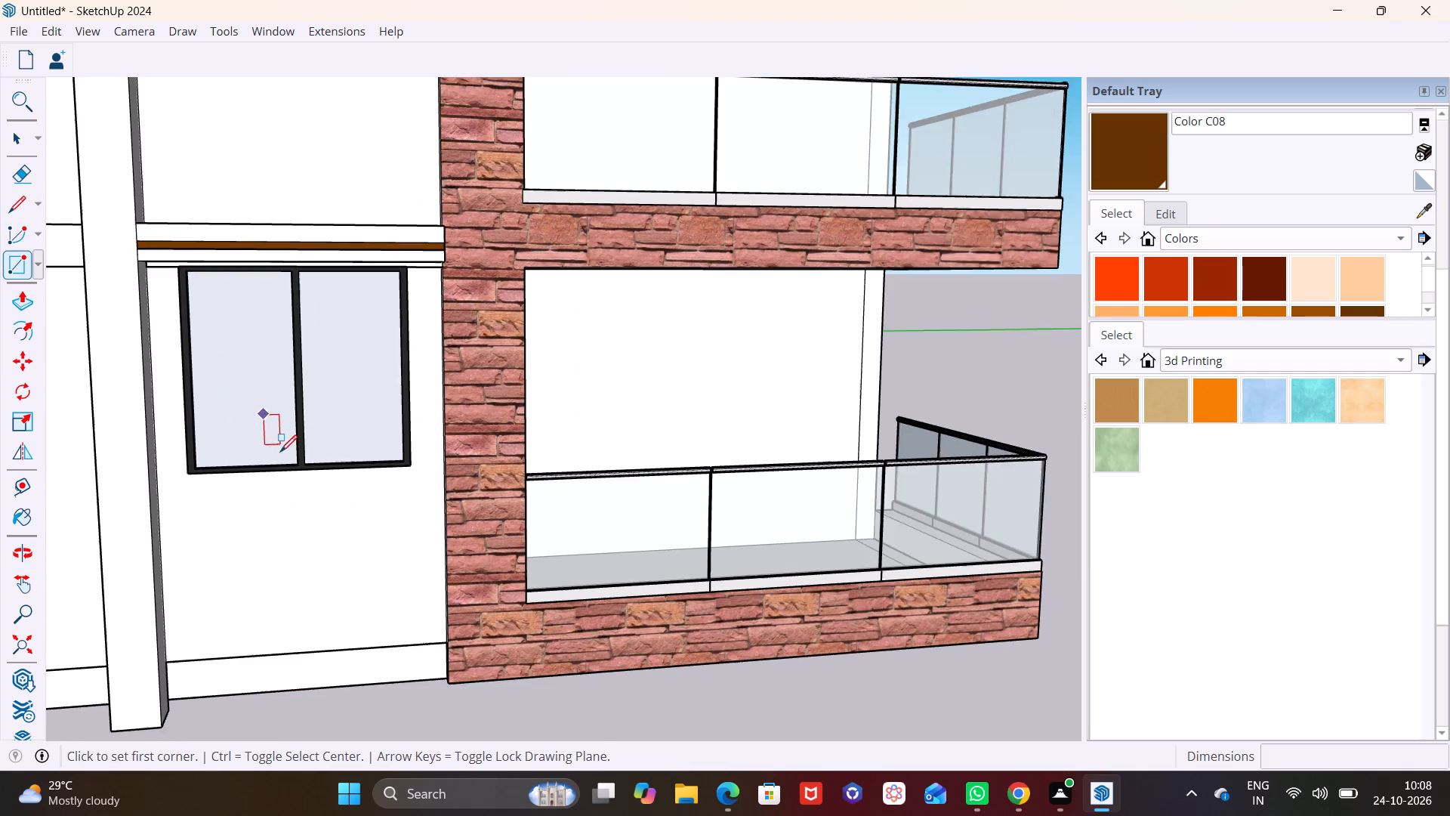
pyautogui.scroll(-3, 281, 465)
pyautogui.moveTo(313, 481); pyautogui.dragTo(305, 400, button='middle')
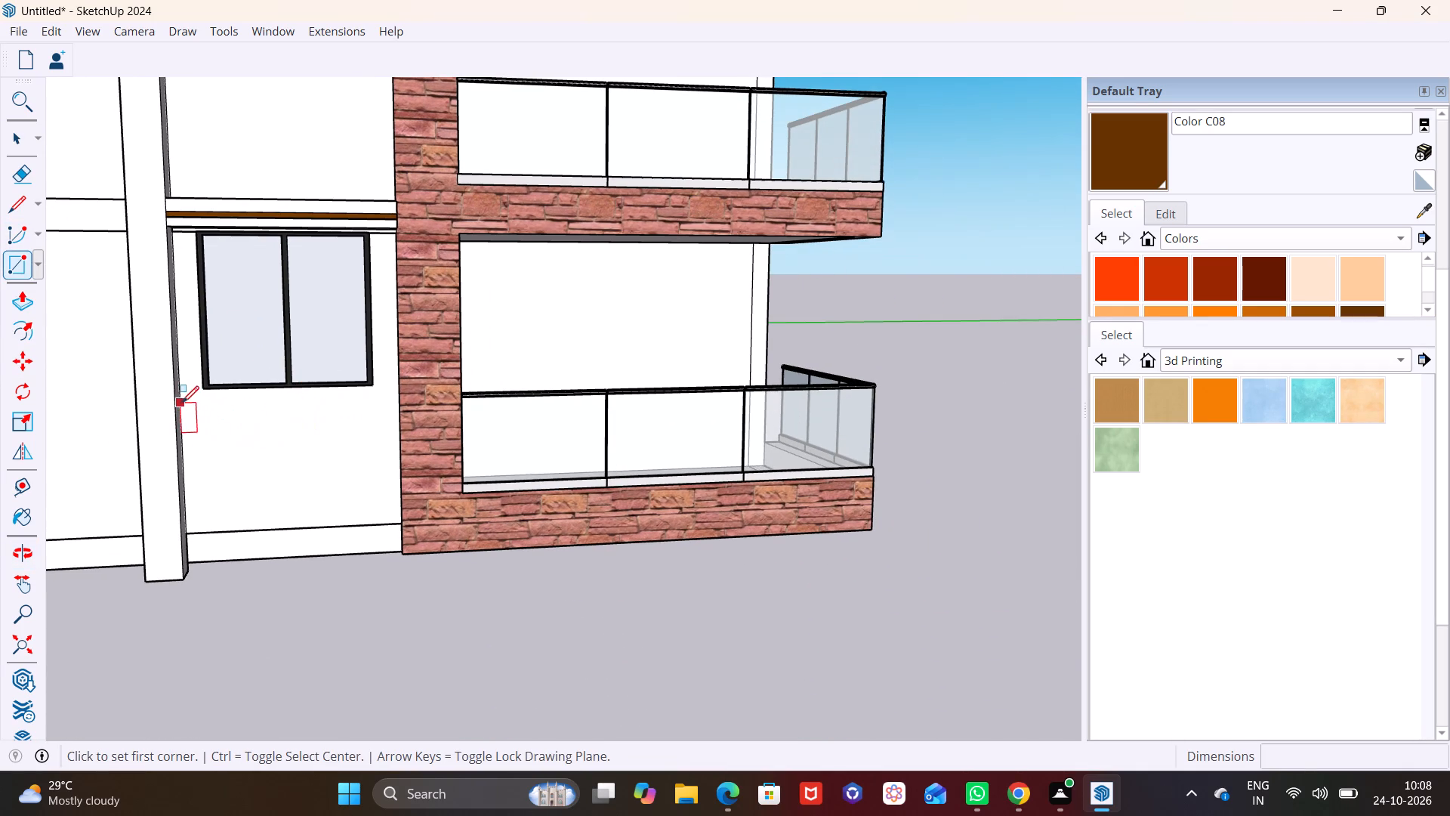
pyautogui.click(190, 560)
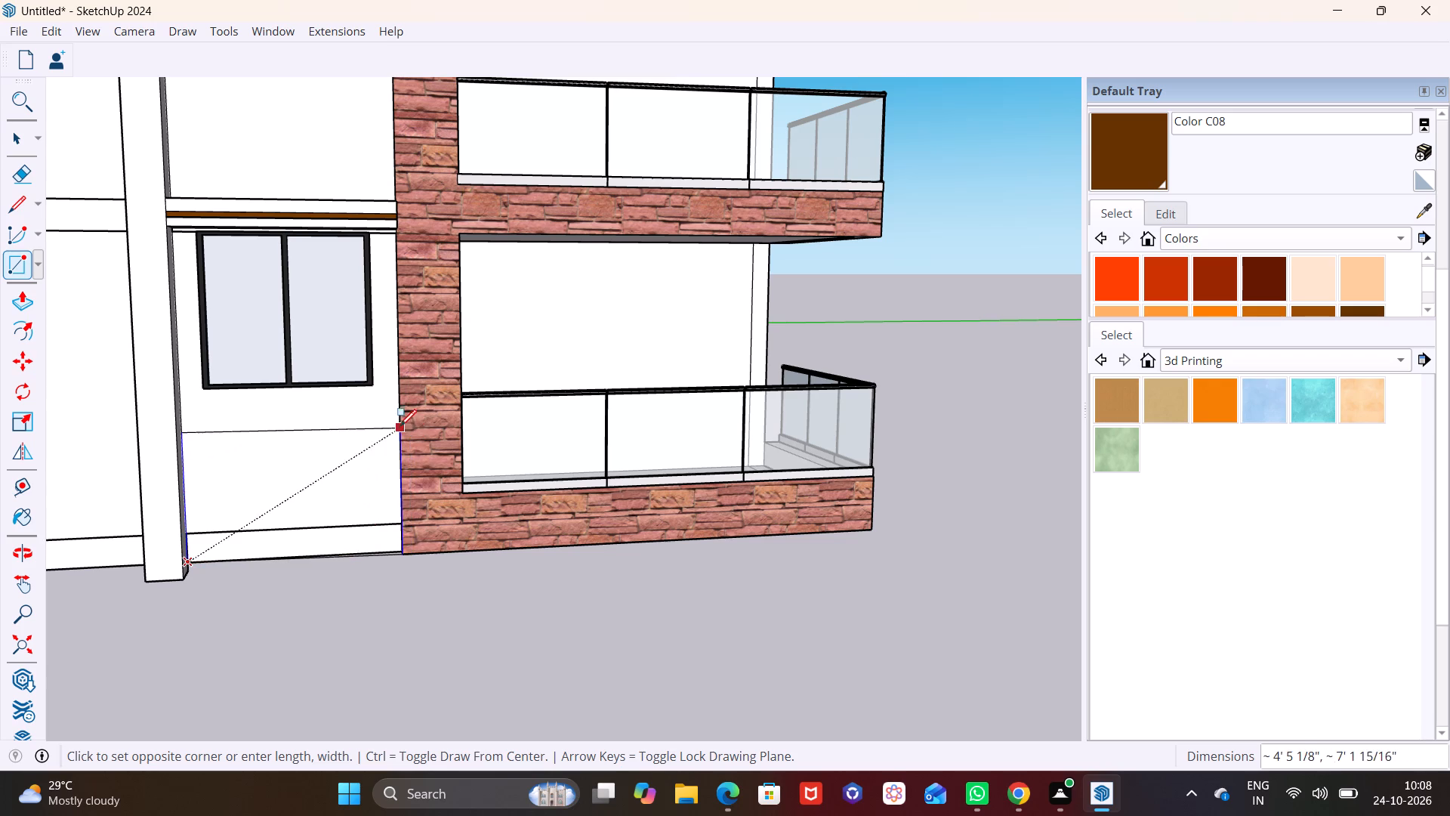
pyautogui.scroll(3, 399, 419)
pyautogui.moveTo(399, 419); pyautogui.dragTo(561, 430, button='middle')
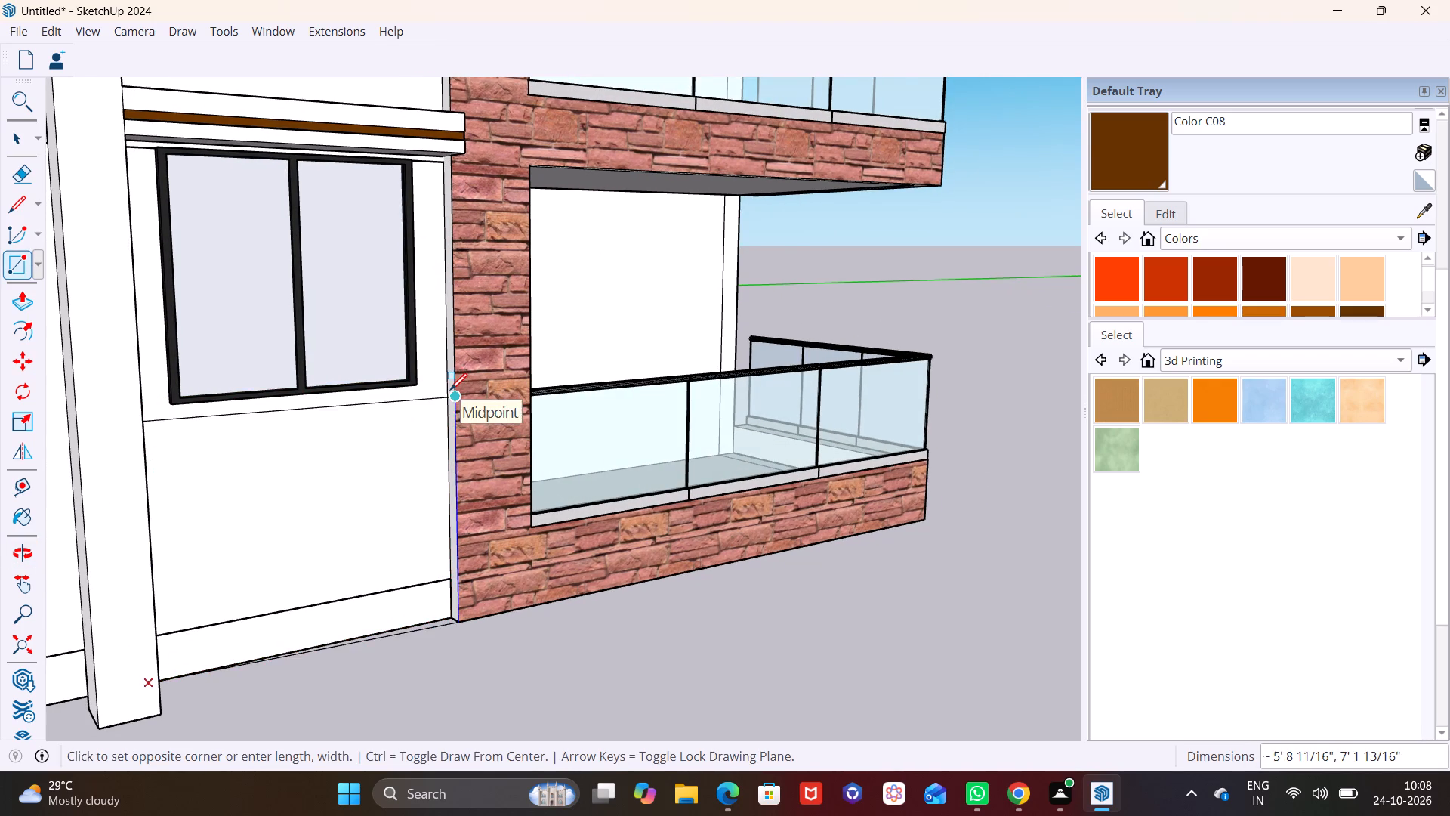
pyautogui.scroll(7, 450, 390)
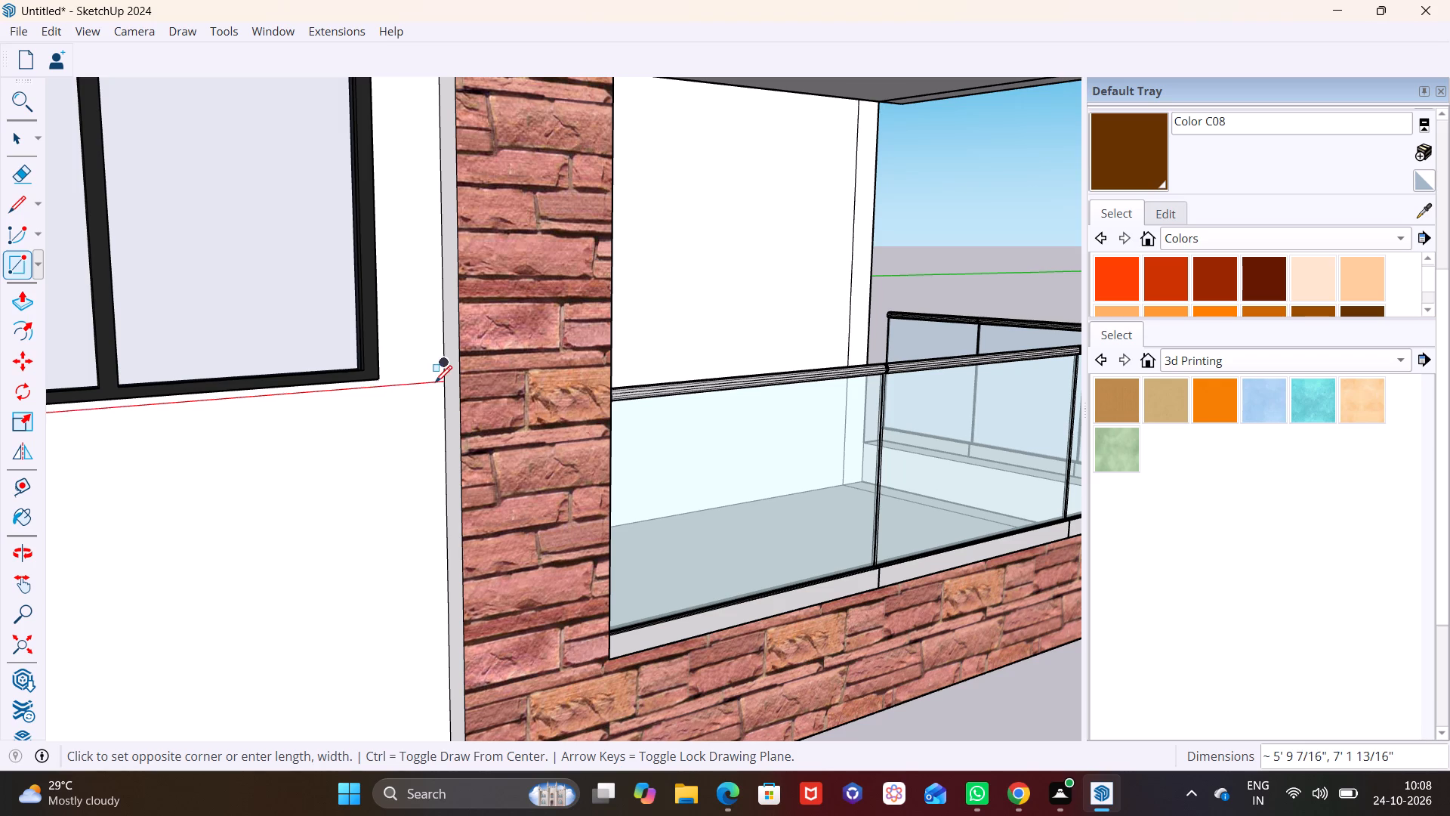
pyautogui.click(433, 379)
# Pull the wall panel under the lowest window outward until flush with the vertical column's front face.
pyautogui.scroll(-7, 276, 471)
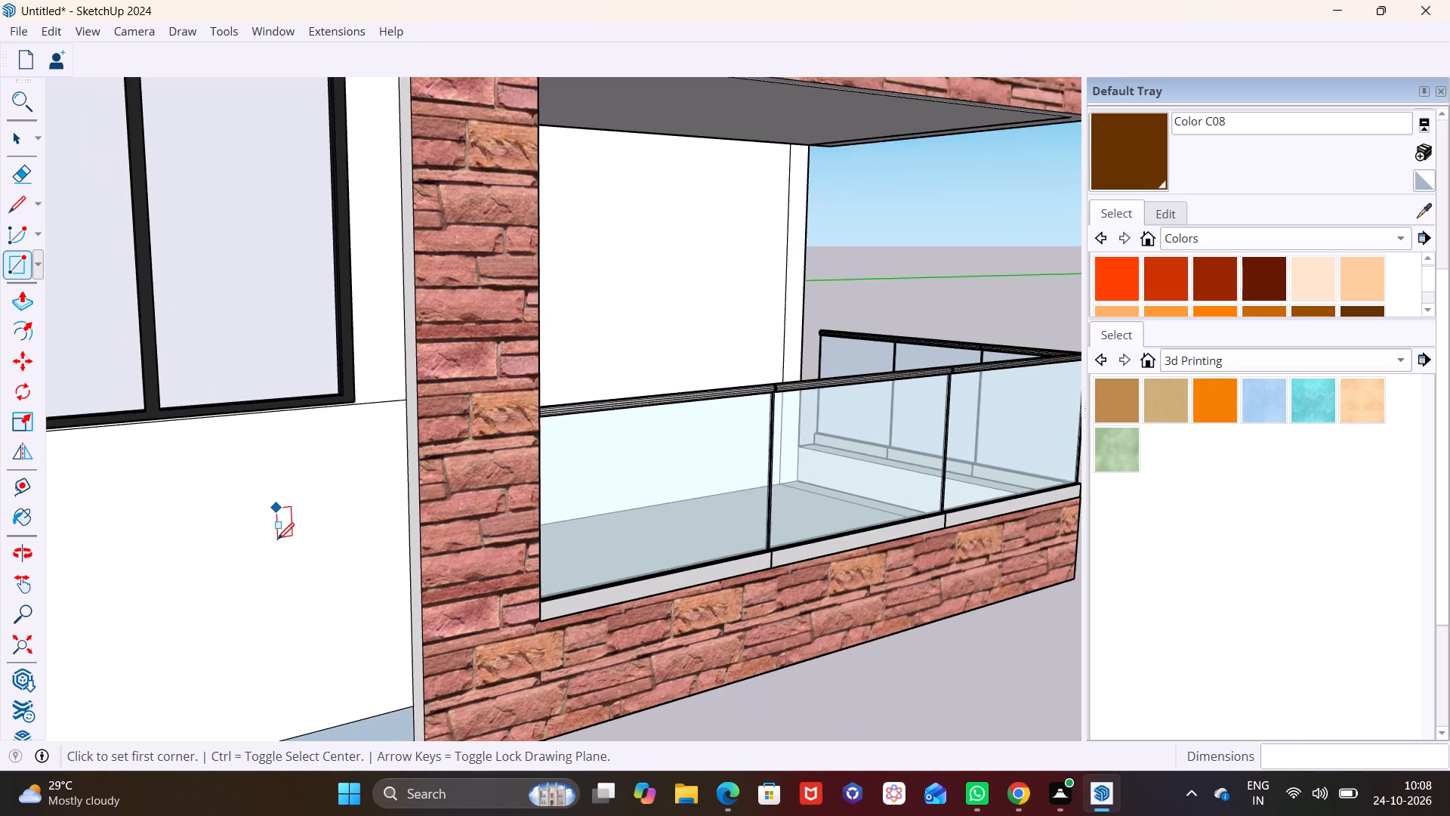
pyautogui.scroll(-12, 277, 539)
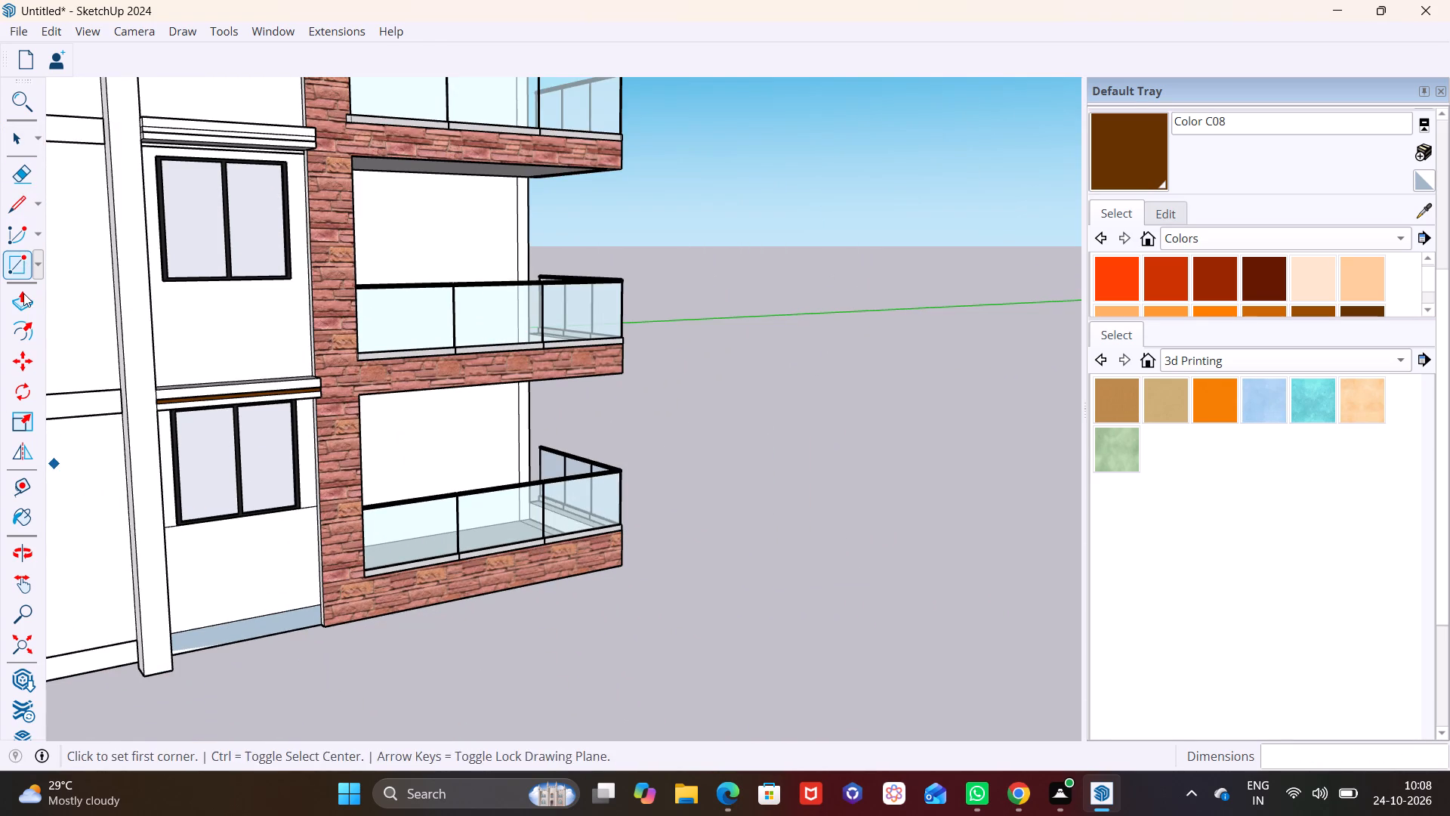
pyautogui.click(20, 301)
pyautogui.click(240, 552)
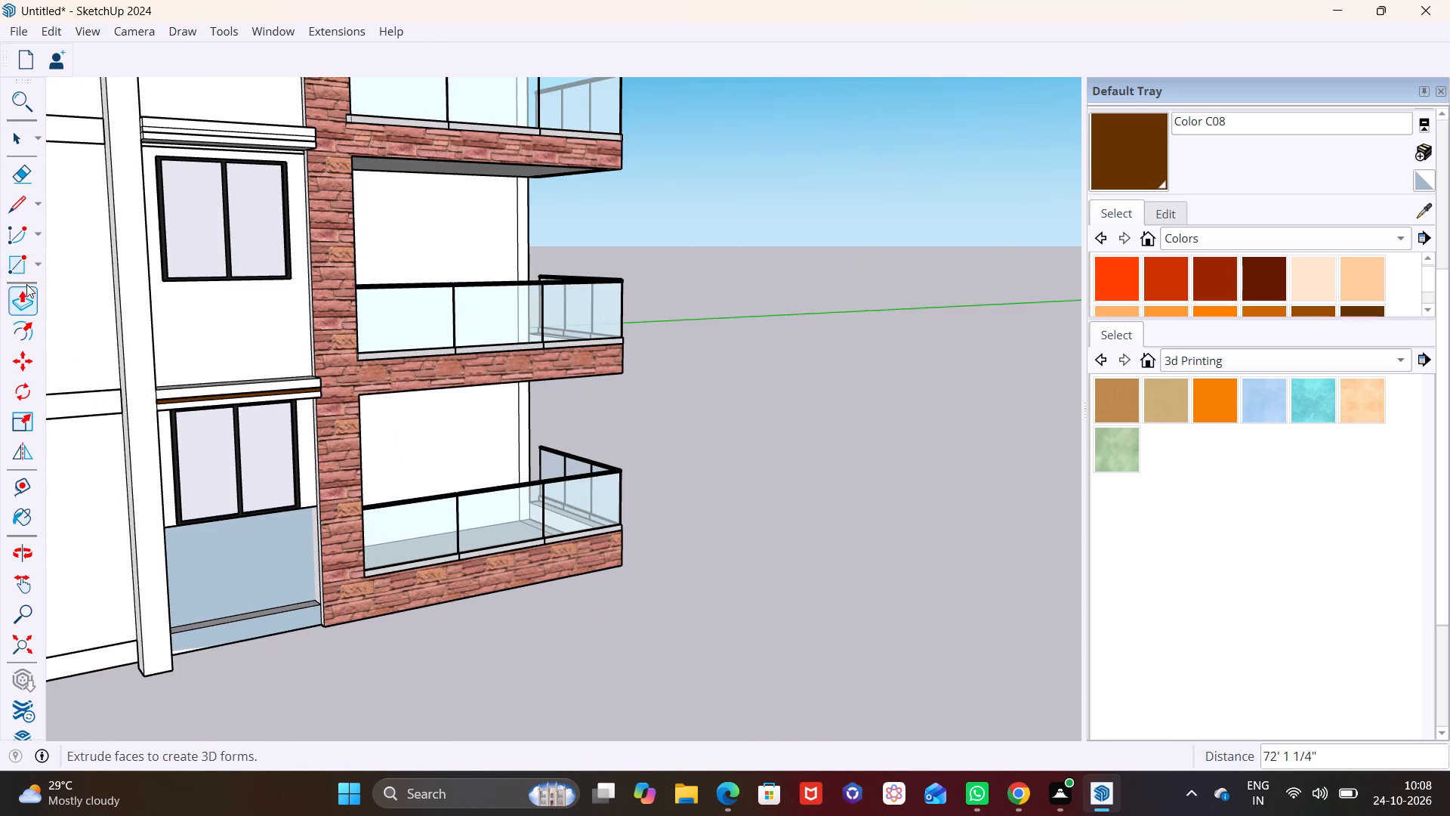
pyautogui.click(17, 296)
pyautogui.click(217, 548)
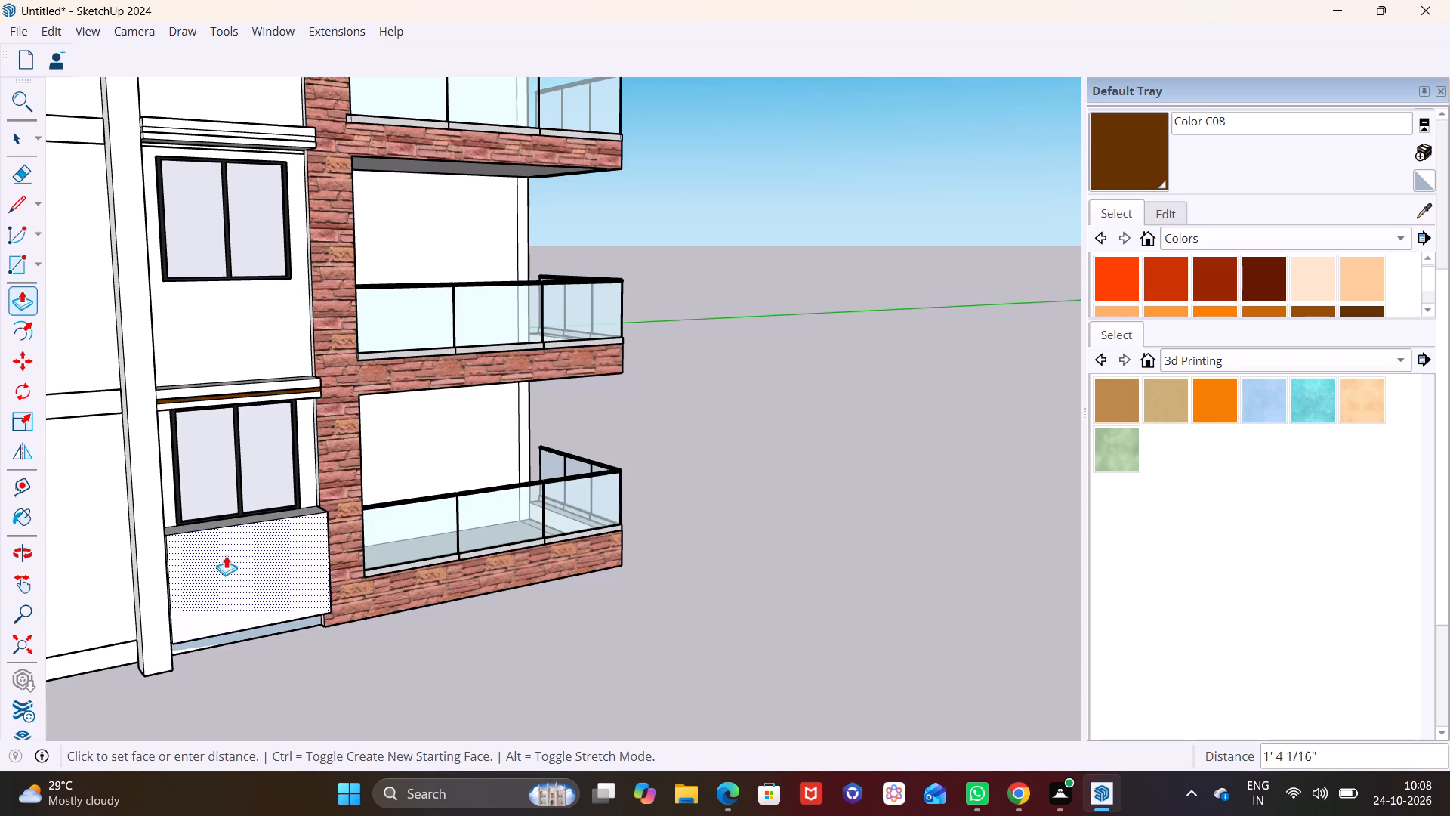
pyautogui.click(170, 572)
# Pull the base band beneath the raised panel outward until flush with the panel and column.
pyautogui.moveTo(273, 580); pyautogui.dragTo(198, 509, button='middle')
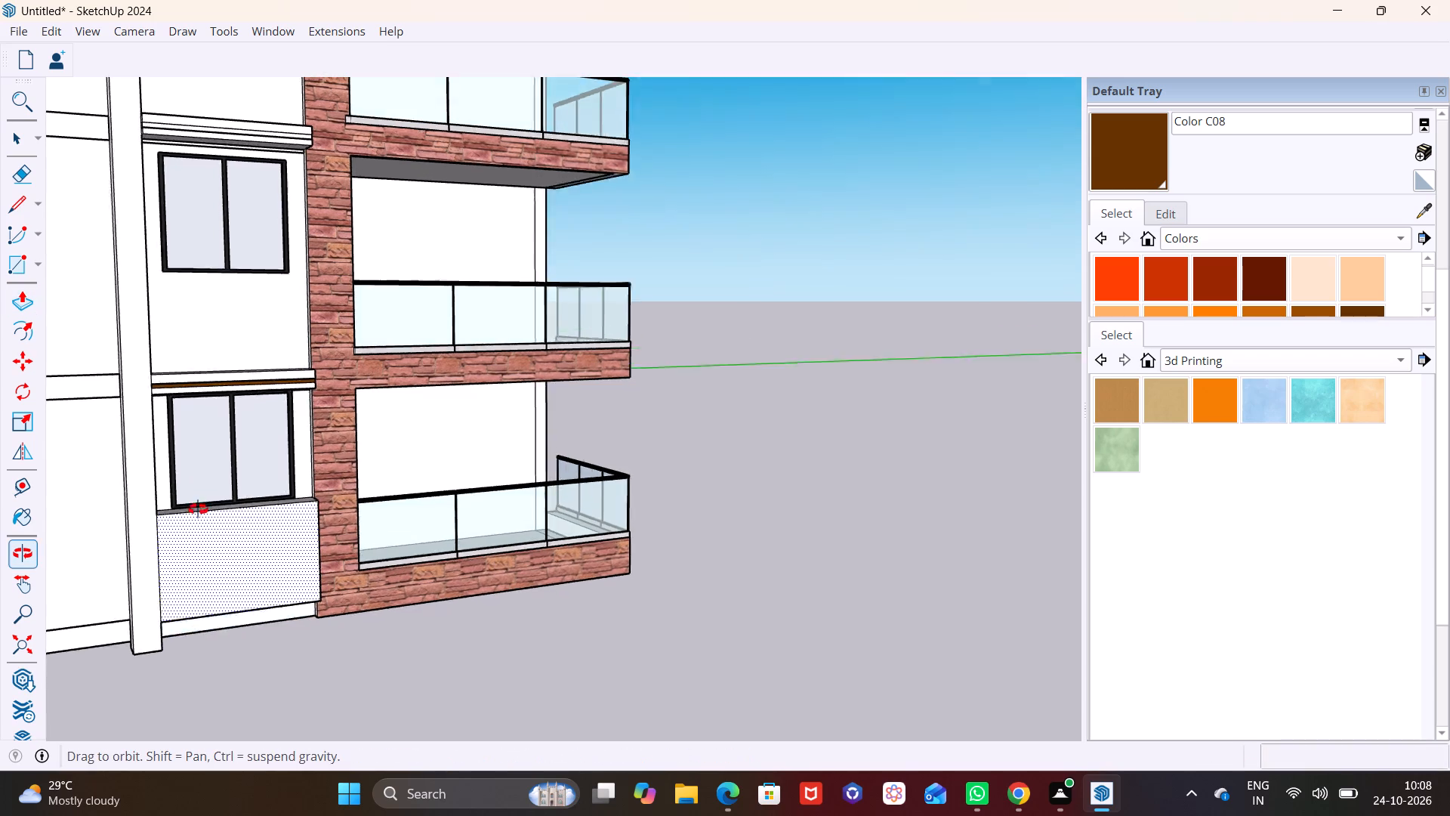
pyautogui.moveTo(198, 509); pyautogui.dragTo(45, 373, button='middle')
pyautogui.scroll(5, 211, 536)
pyautogui.click(205, 611)
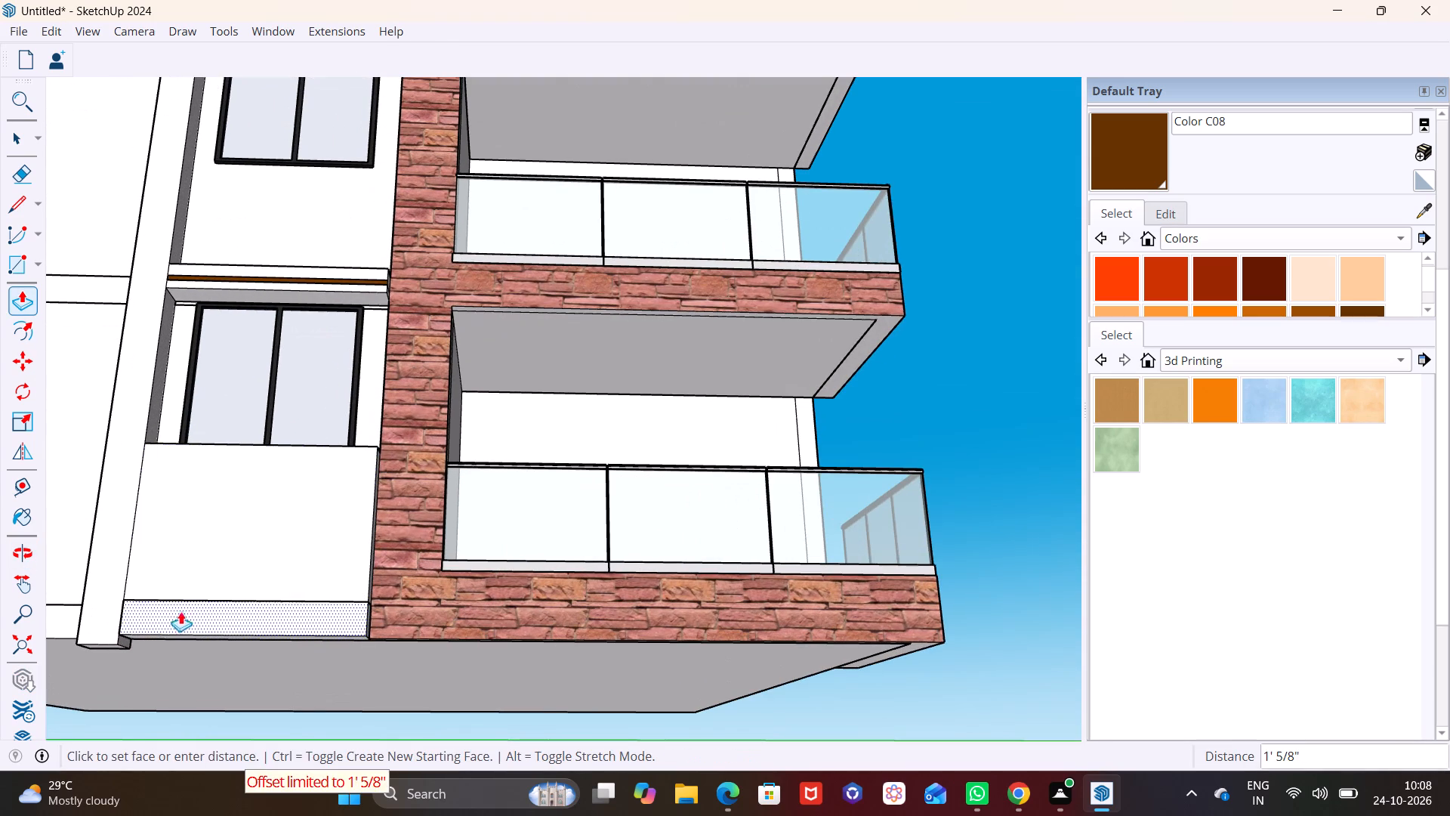
pyautogui.click(131, 595)
pyautogui.scroll(-3, 236, 549)
pyautogui.scroll(8, 156, 614)
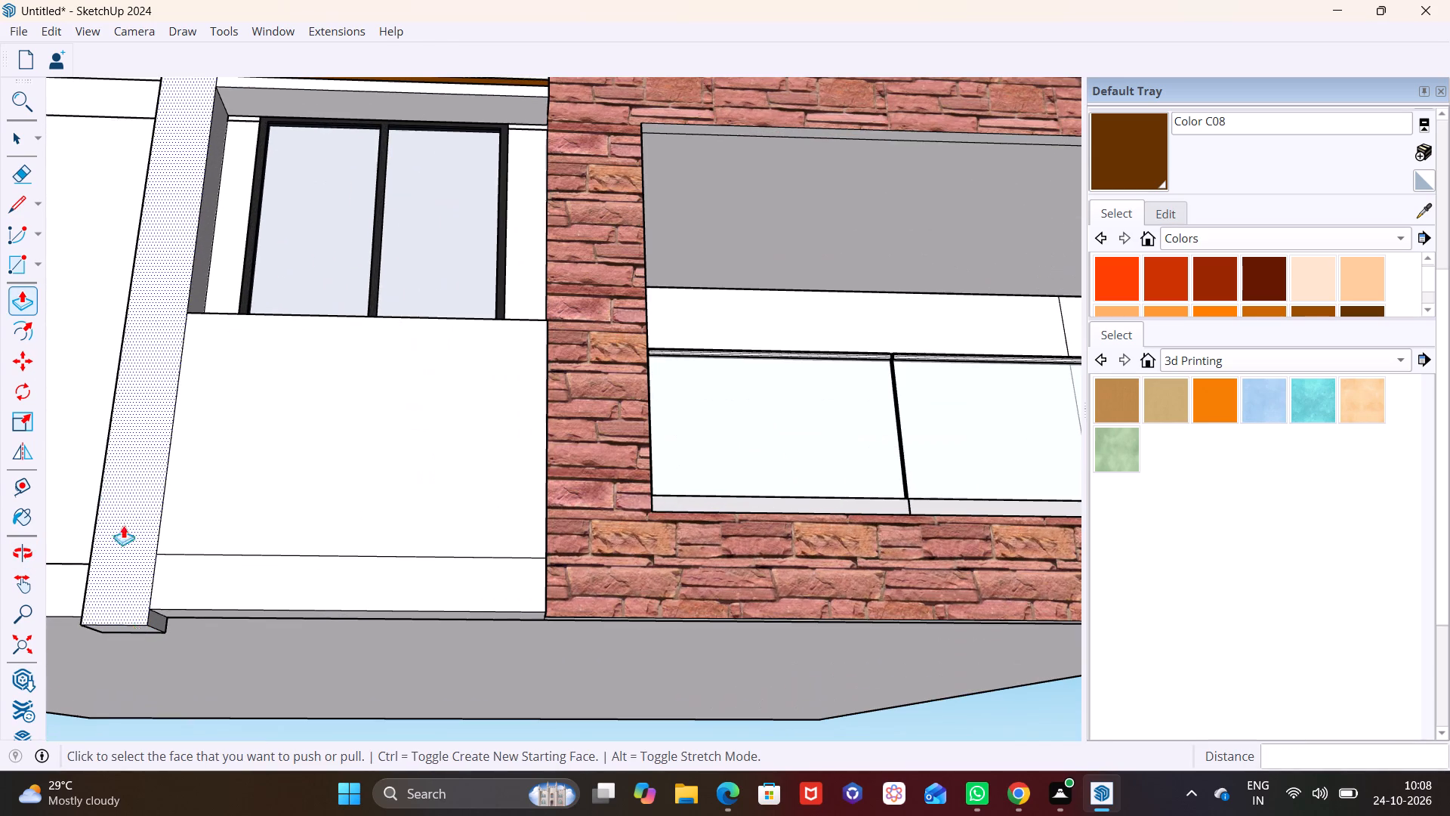
# Push the column's bottom face up about 3 7/16" to align with the underside of the base band.
pyautogui.click(17, 142)
pyautogui.click(133, 631)
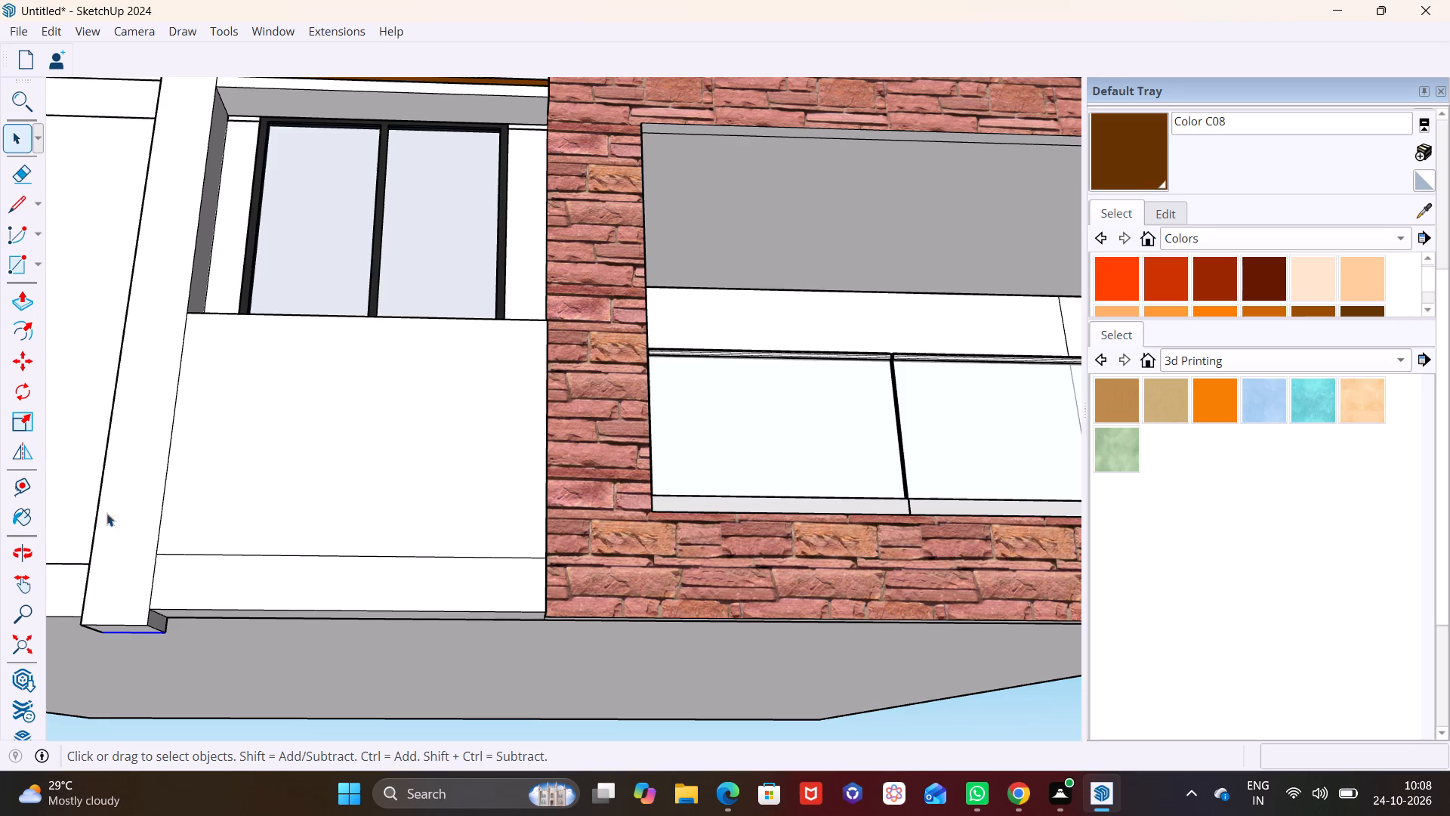
pyautogui.scroll(4, 76, 651)
pyautogui.click(140, 615)
pyautogui.click(16, 302)
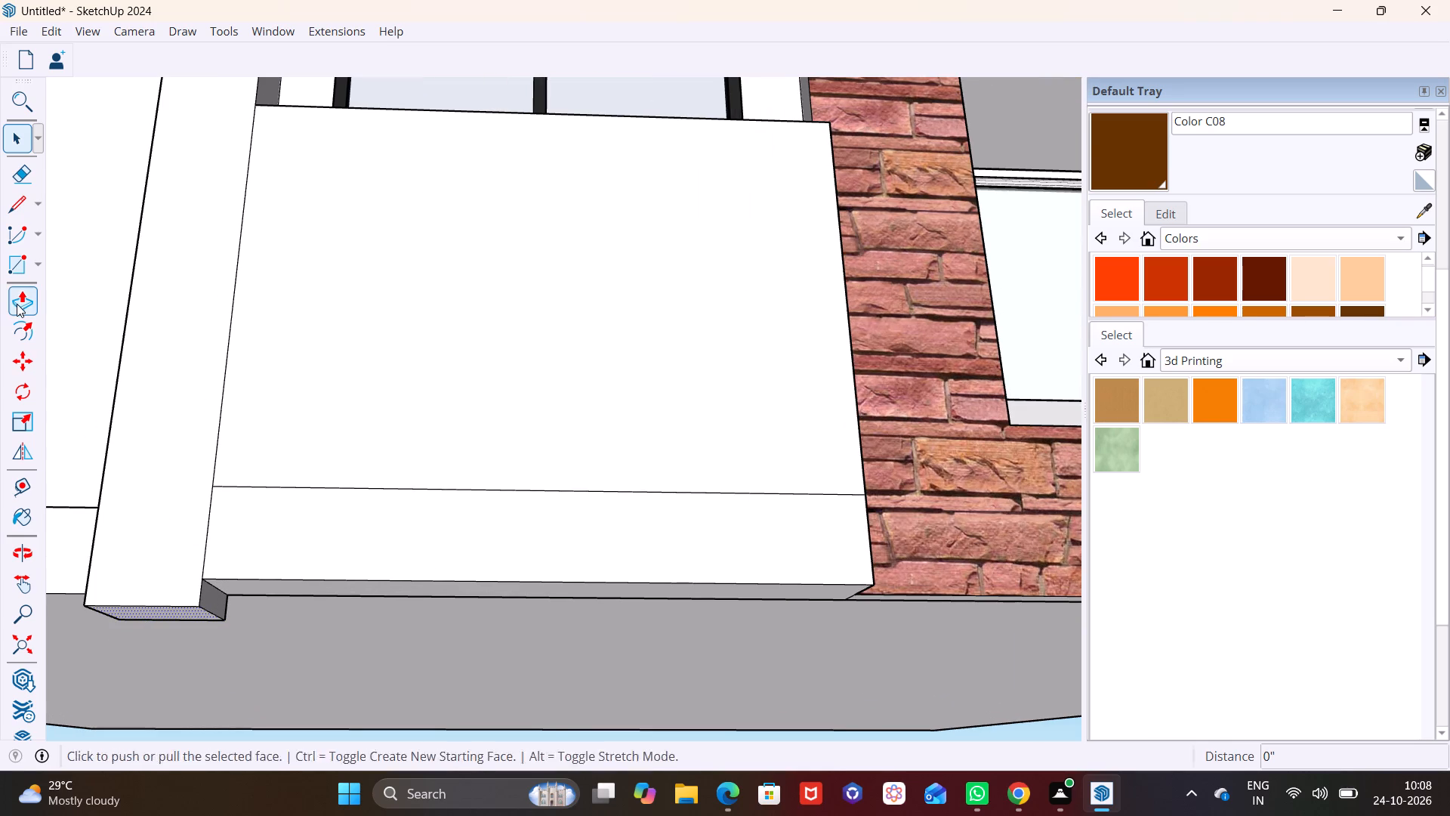
pyautogui.click(187, 614)
pyautogui.click(239, 583)
# Draw a rectangle about 4' 5" by 7' 2" on the wall between the brown-grooved ledge and the window above it.
pyautogui.scroll(-6, 313, 552)
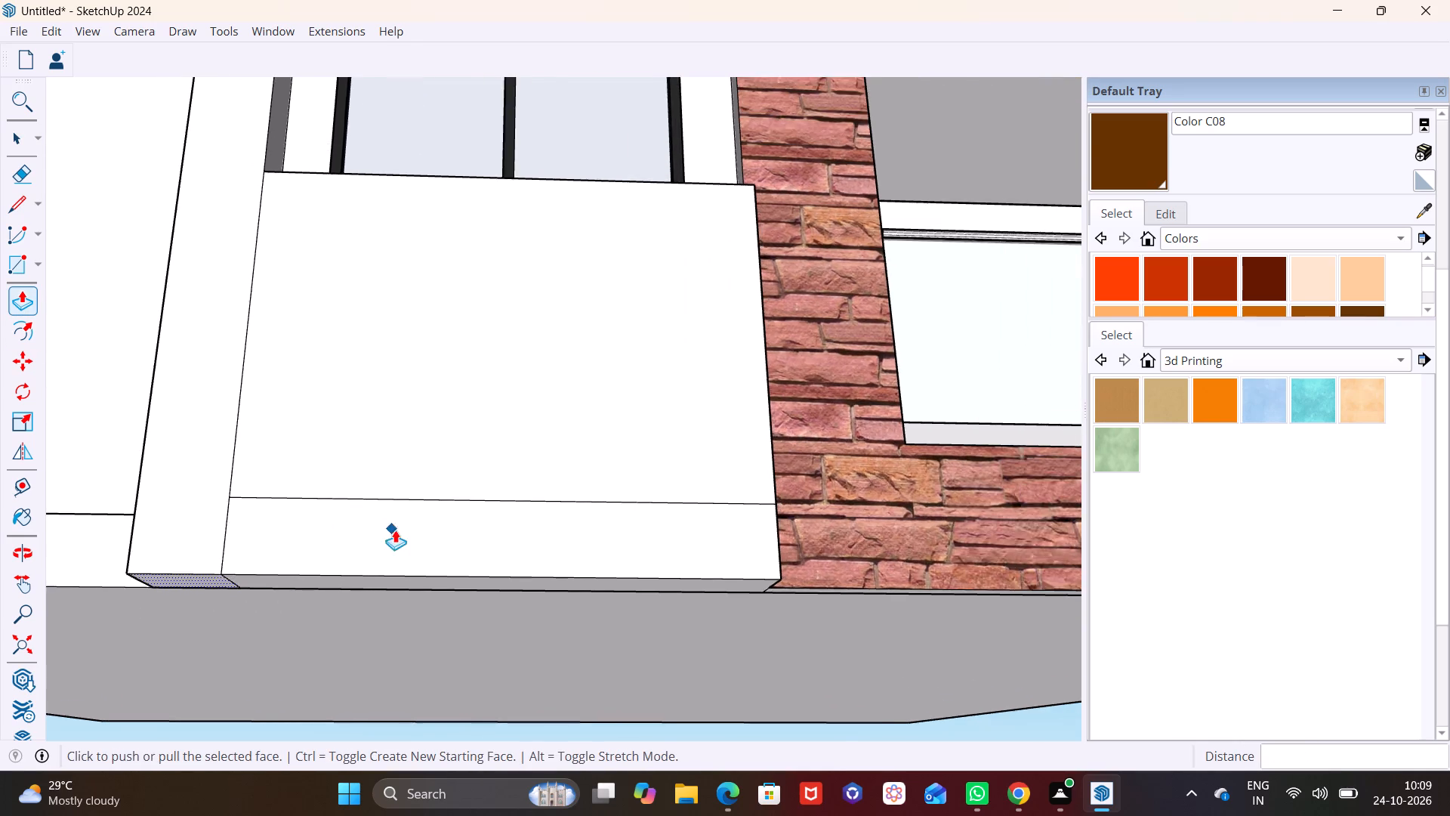
pyautogui.scroll(-1, 395, 530)
pyautogui.moveTo(496, 468); pyautogui.dragTo(503, 669, button='middle')
pyautogui.scroll(-1, 511, 669)
pyautogui.scroll(-3, 510, 502)
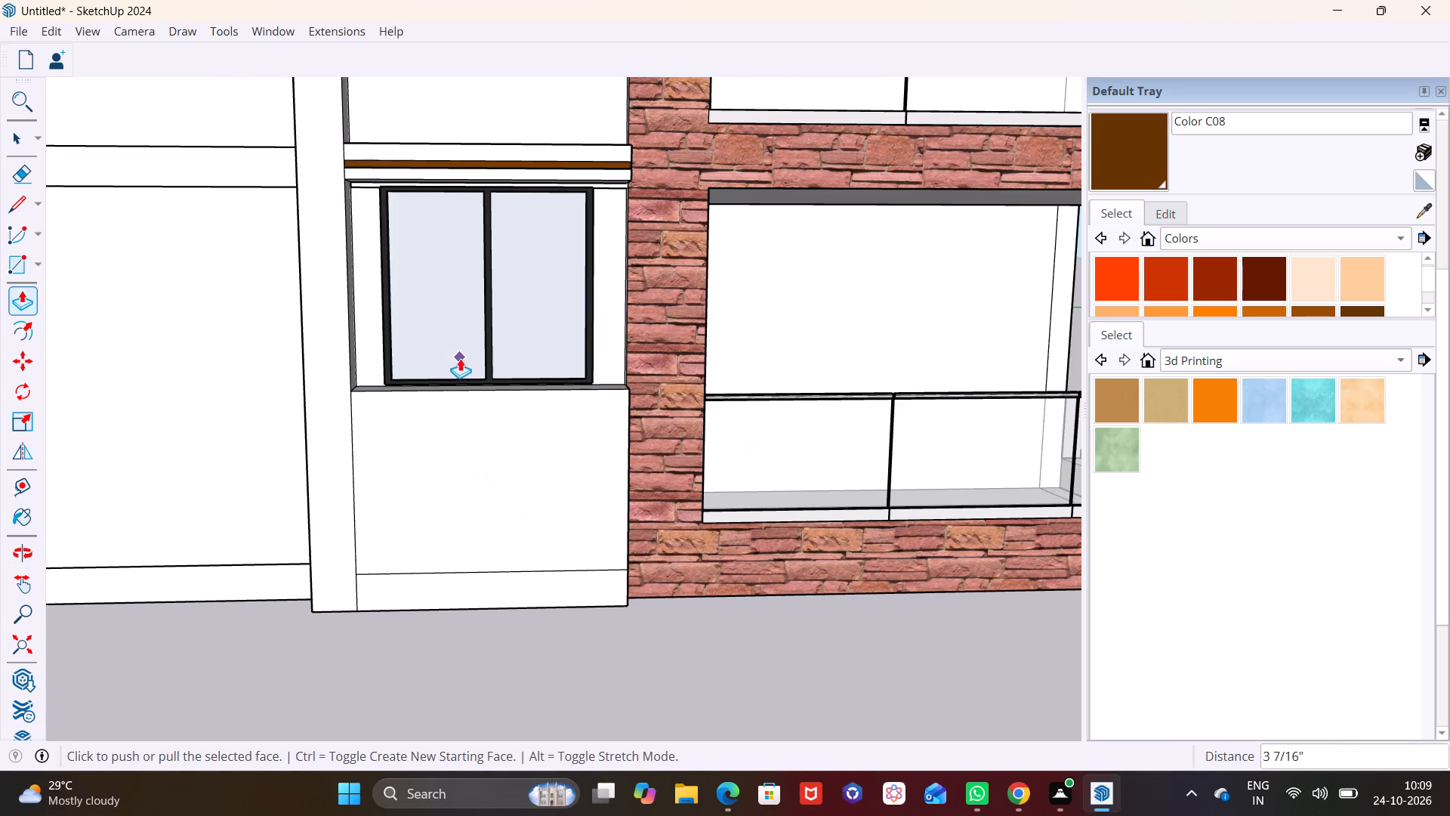
pyautogui.moveTo(467, 357); pyautogui.dragTo(534, 413, button='middle')
pyautogui.scroll(-1, 506, 385)
pyautogui.keyDown('shift'); pyautogui.moveTo(504, 385); pyautogui.dragTo(486, 605, button='middle'); pyautogui.keyUp('shift')
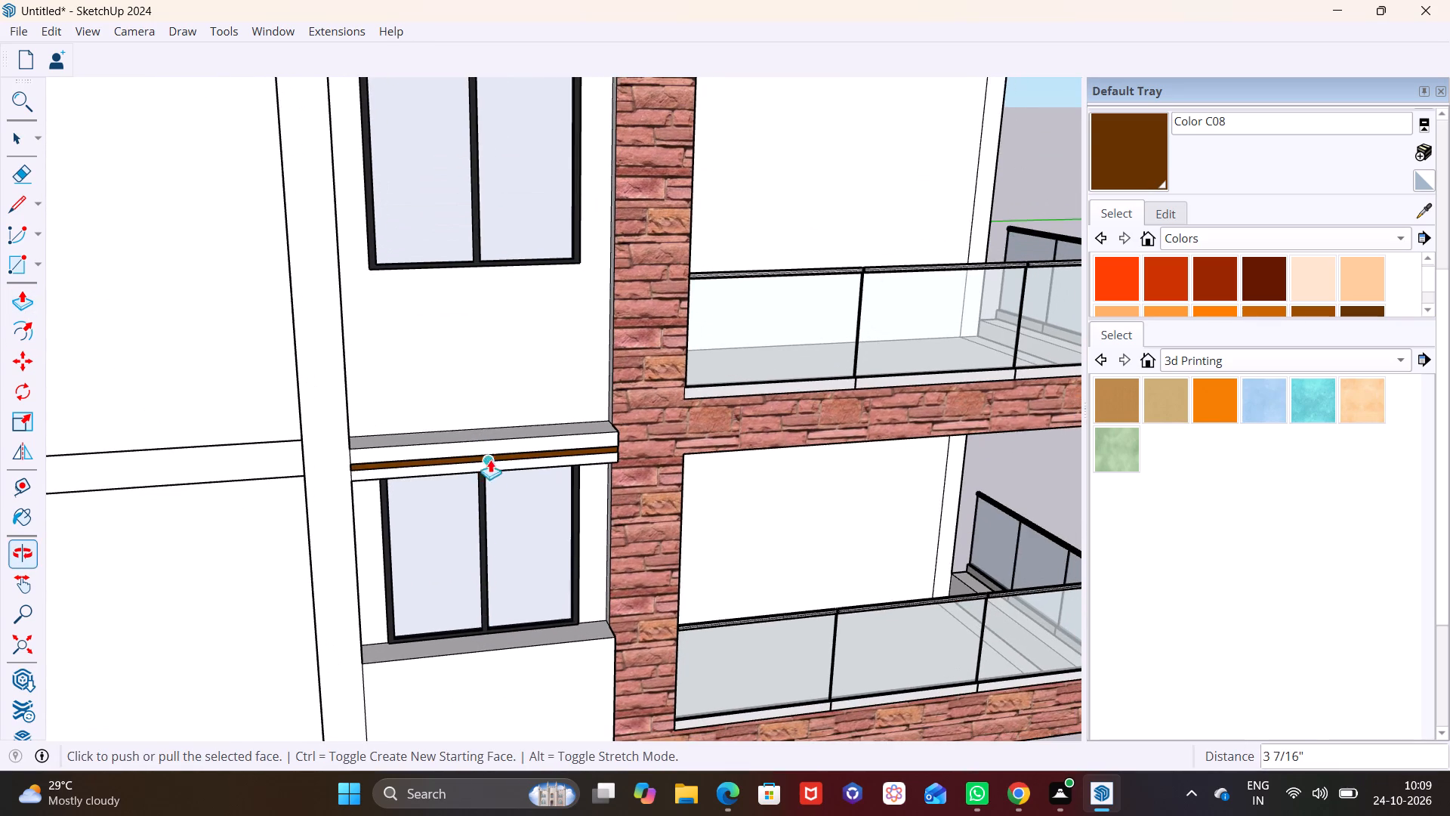
pyautogui.scroll(3, 461, 332)
pyautogui.moveTo(495, 366); pyautogui.dragTo(416, 283, button='middle')
pyautogui.keyDown('shift'); pyautogui.moveTo(430, 307); pyautogui.dragTo(495, 490, button='middle'); pyautogui.keyUp('shift')
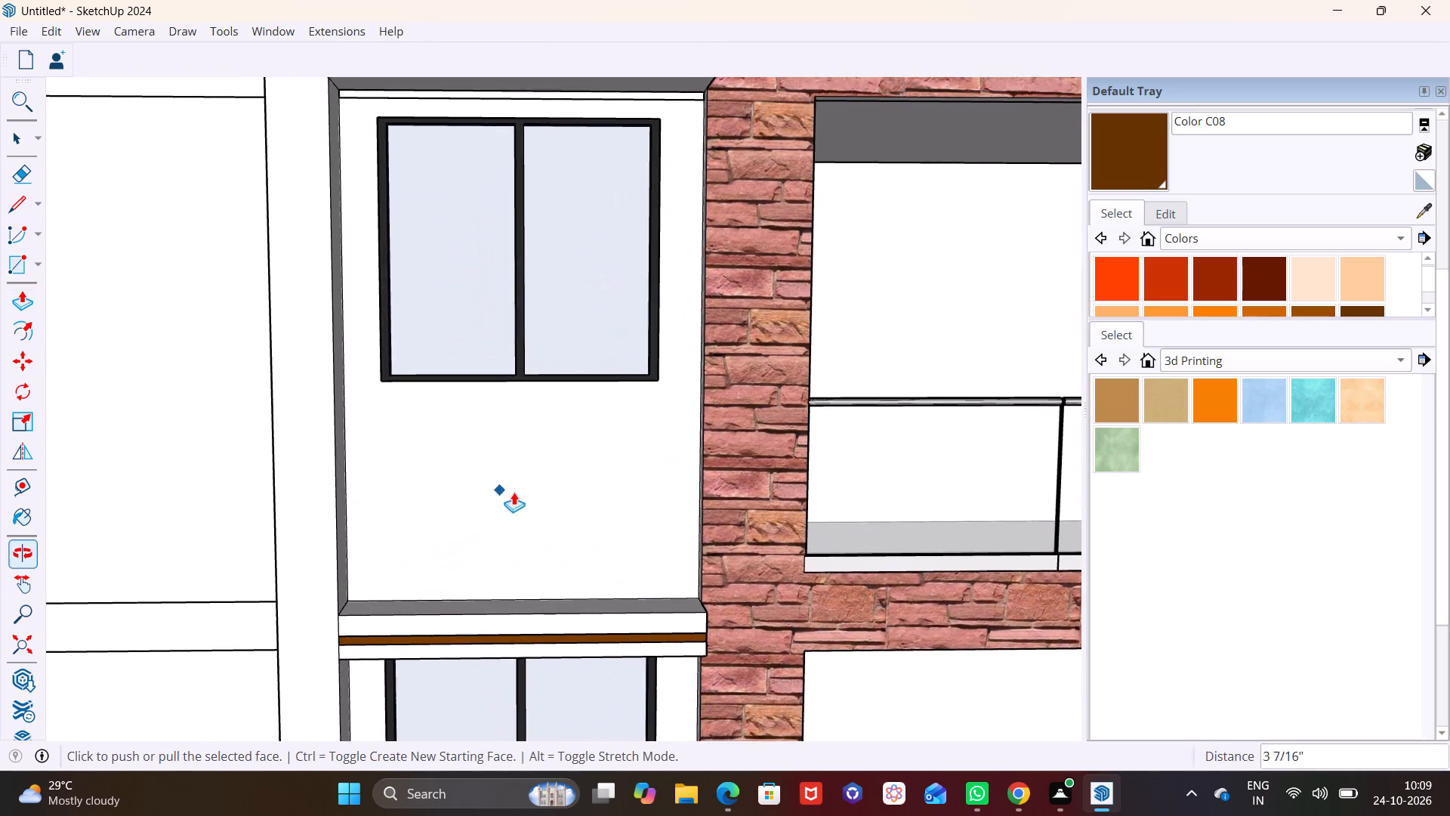
pyautogui.scroll(2, 515, 492)
pyautogui.moveTo(577, 541); pyautogui.dragTo(609, 554, button='middle')
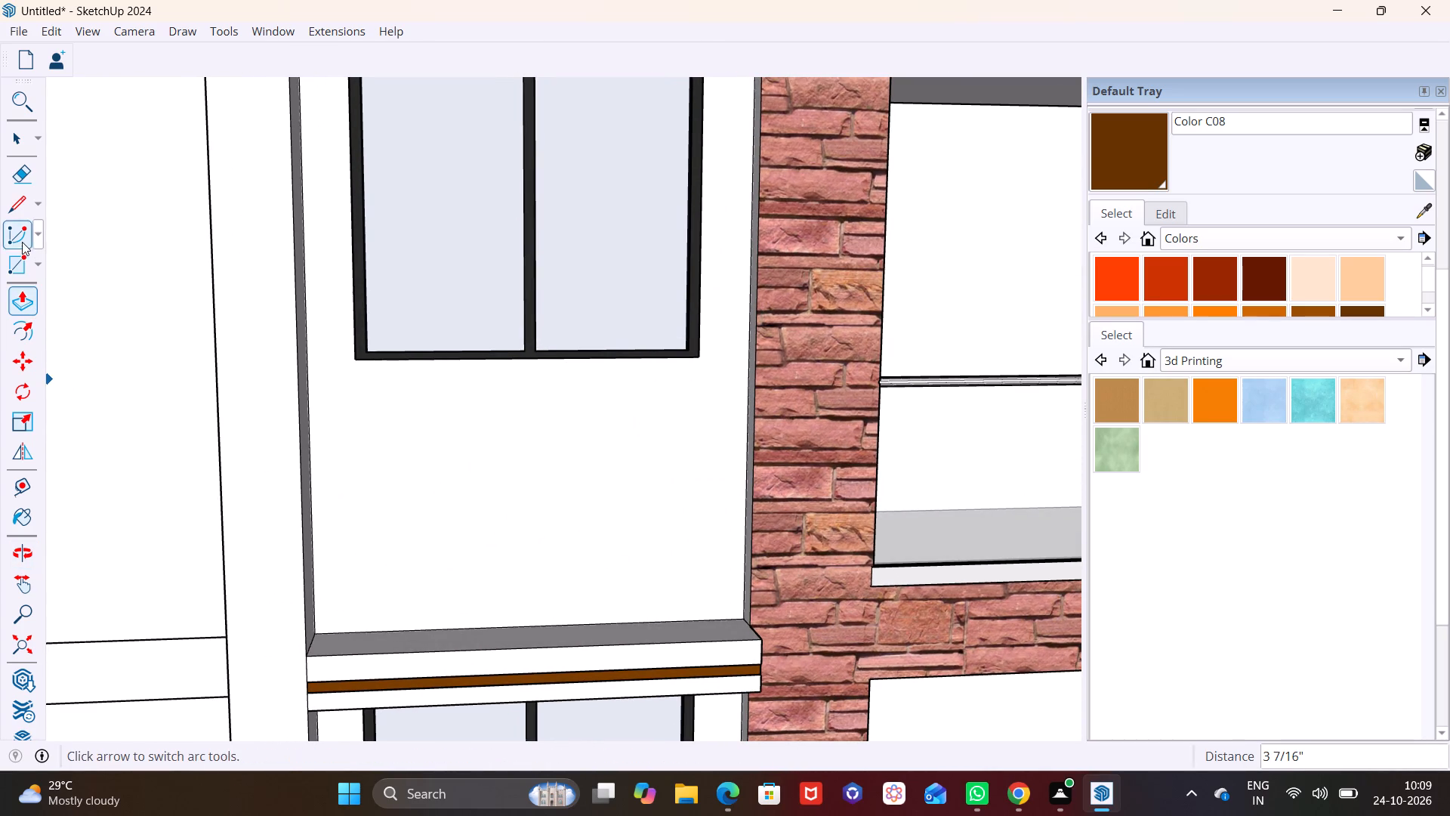
pyautogui.click(36, 264)
pyautogui.click(50, 288)
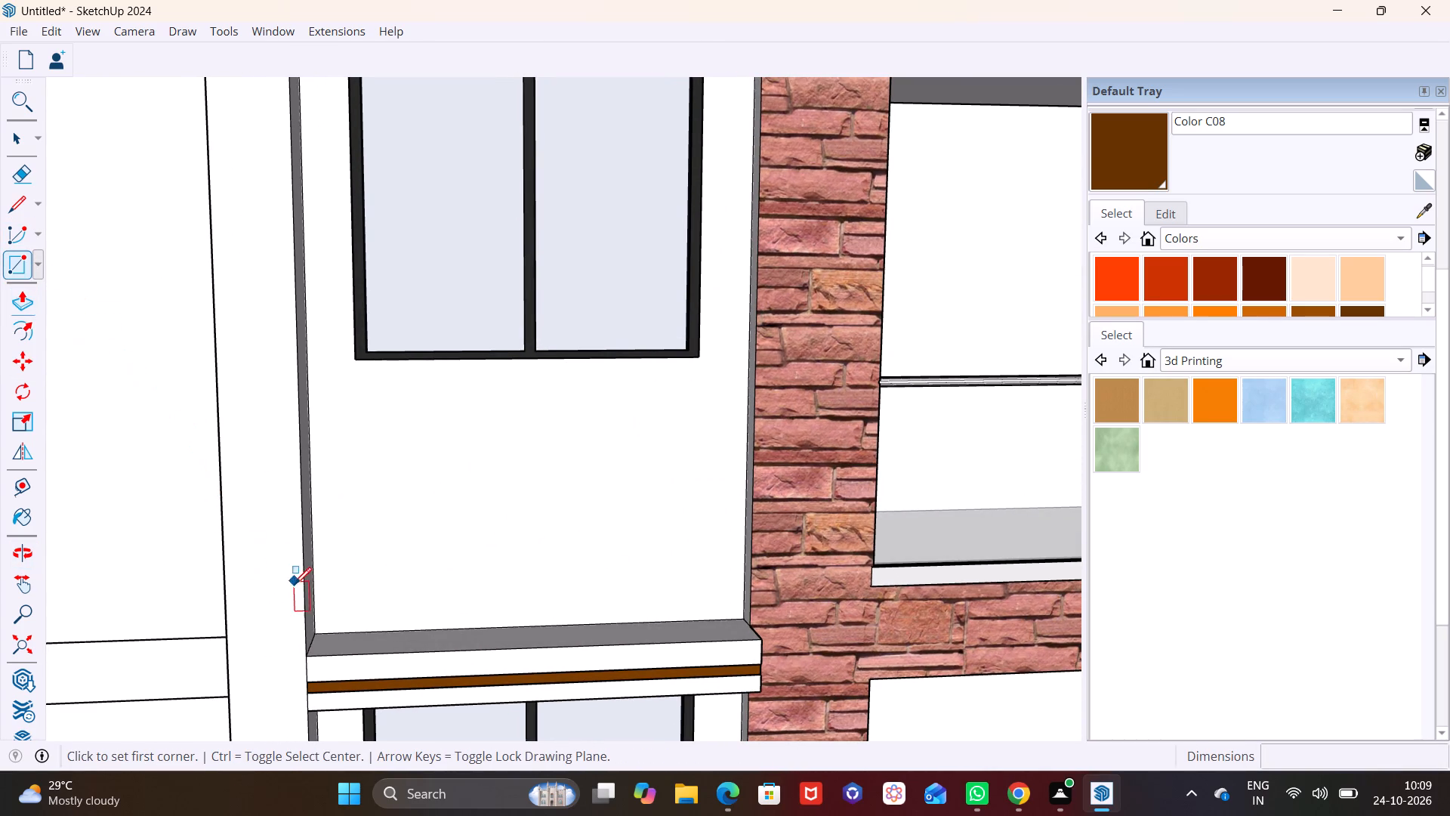
pyautogui.moveTo(317, 636); pyautogui.dragTo(325, 636)
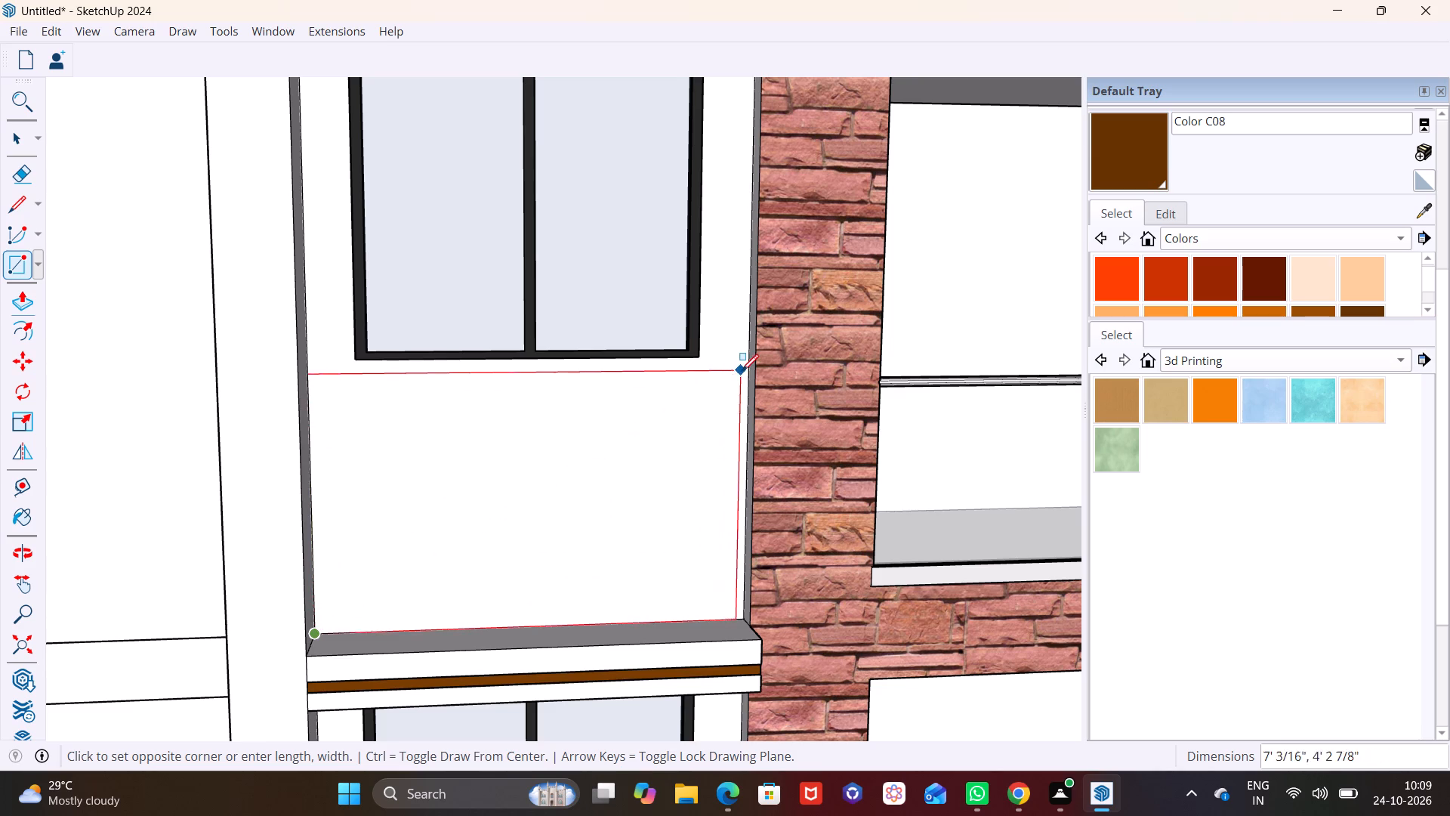
pyautogui.scroll(5, 742, 371)
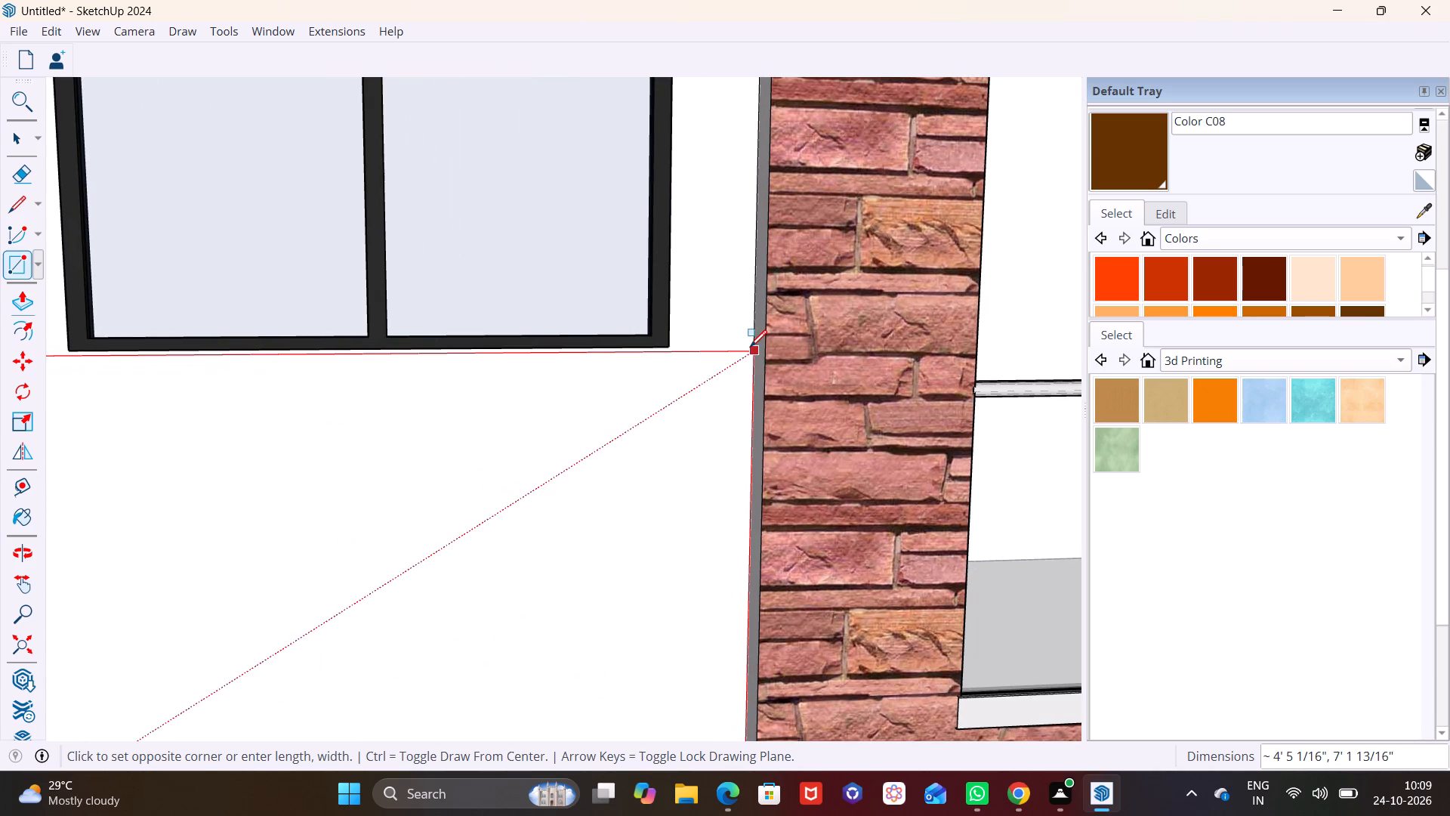
pyautogui.click(750, 347)
# Pull the rectangle above the brown-grooved ledge outward about 1' 5/8", flush with the column's front face.
pyautogui.scroll(-12, 523, 487)
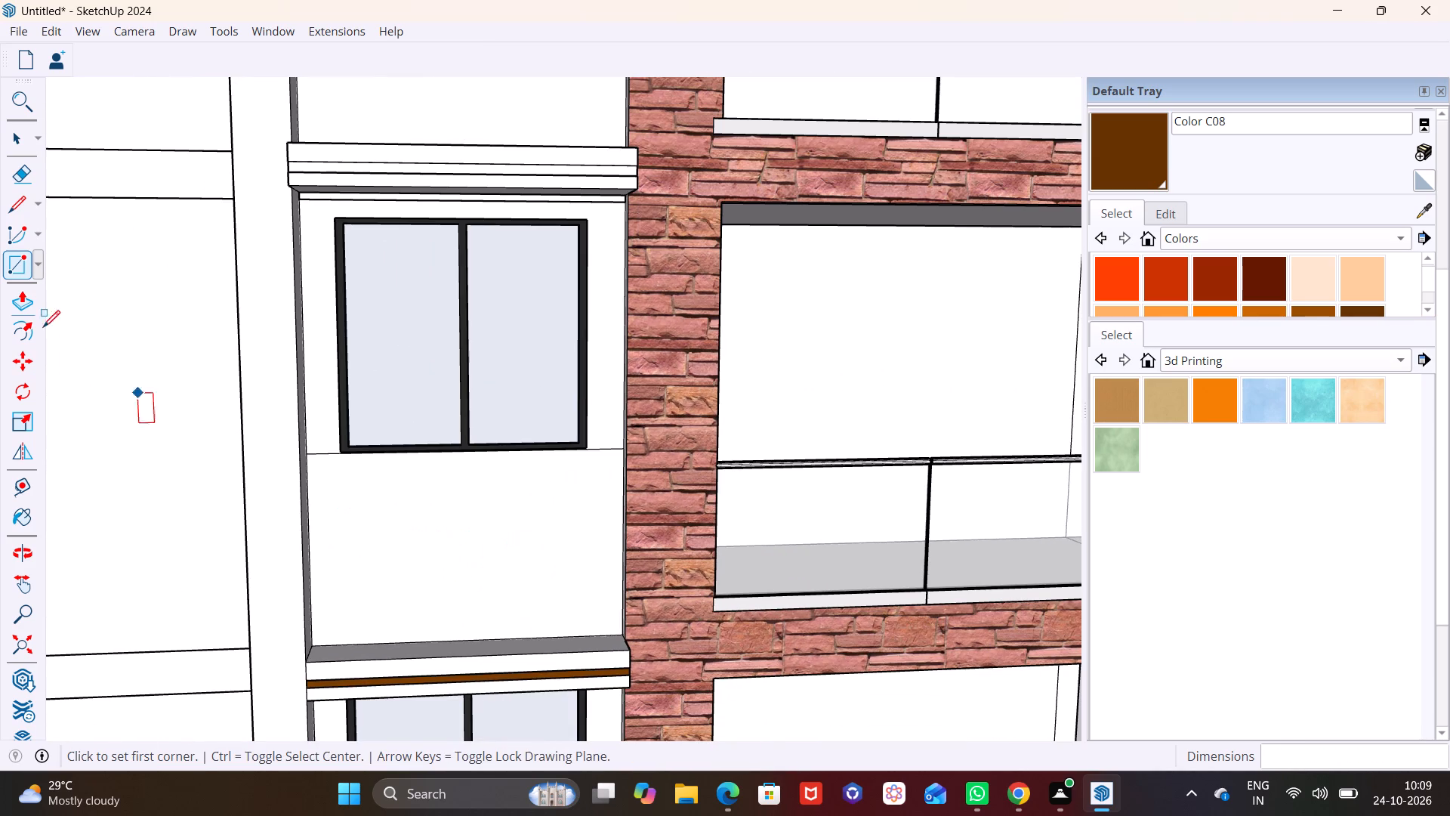
pyautogui.click(21, 141)
pyautogui.click(393, 541)
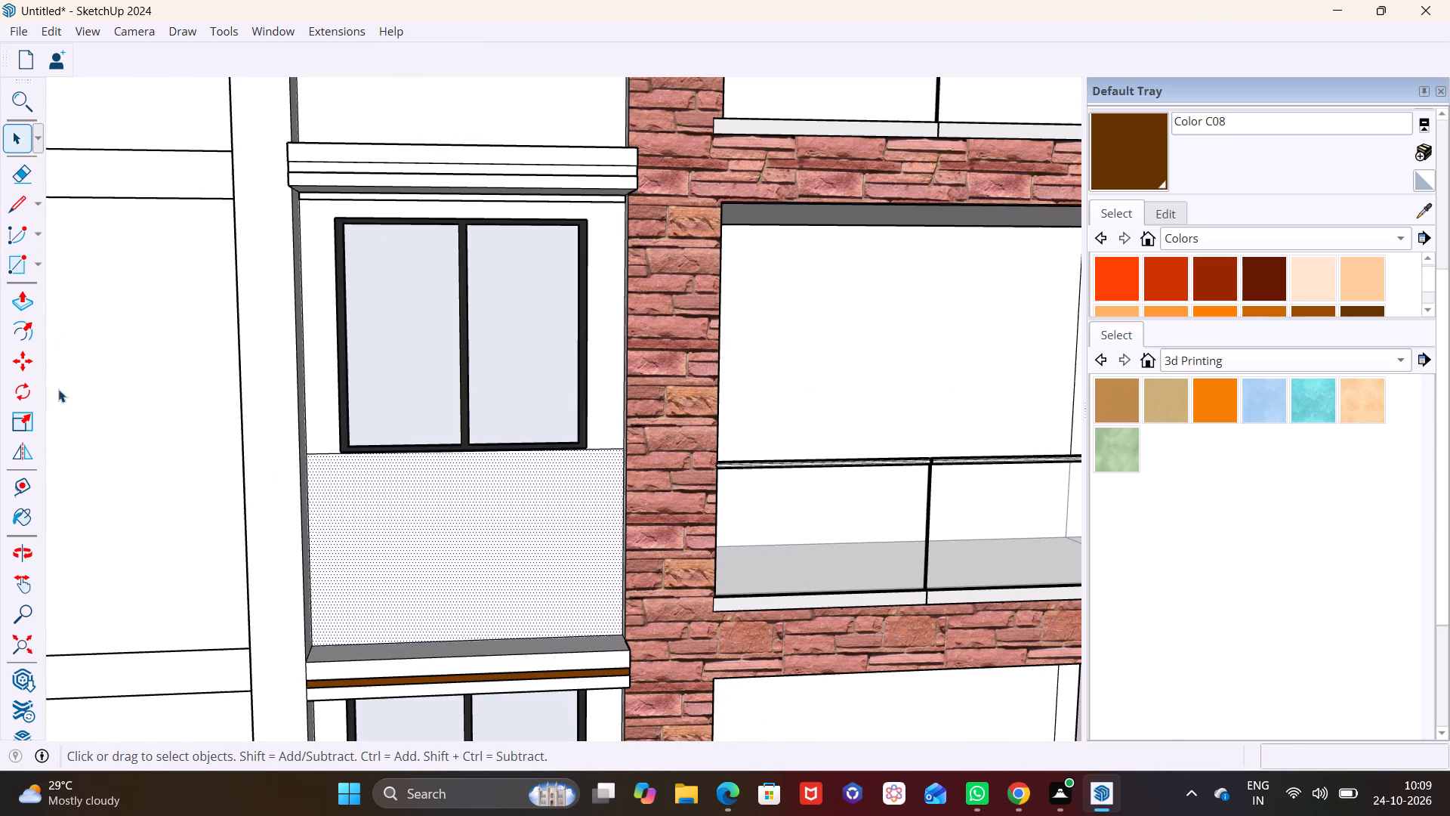
pyautogui.click(20, 304)
pyautogui.click(460, 574)
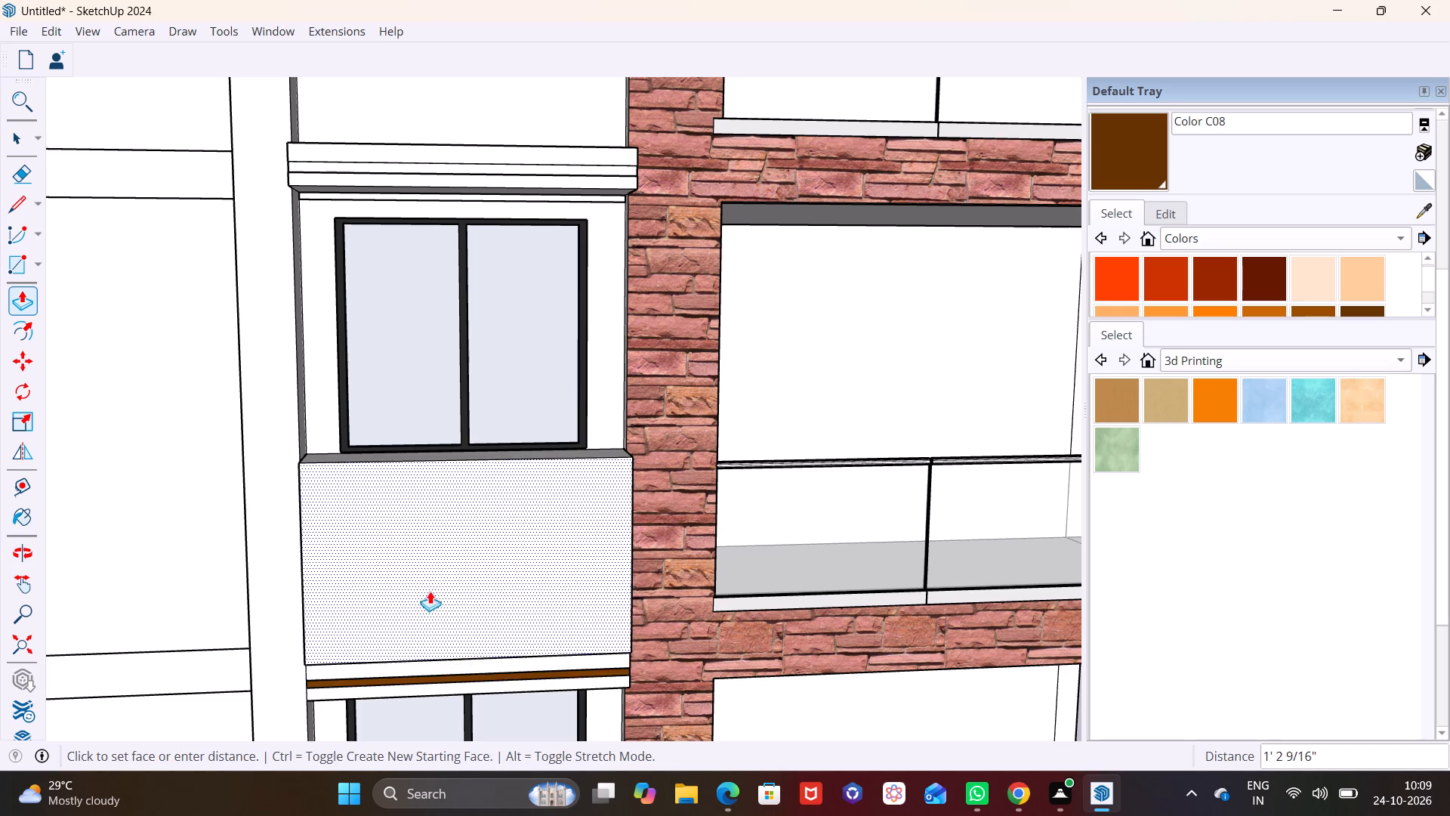
pyautogui.click(295, 449)
# Readjust the depth of the panel above the brown-grooved ledge with Push/Pull on its front face.
pyautogui.scroll(-2, 363, 491)
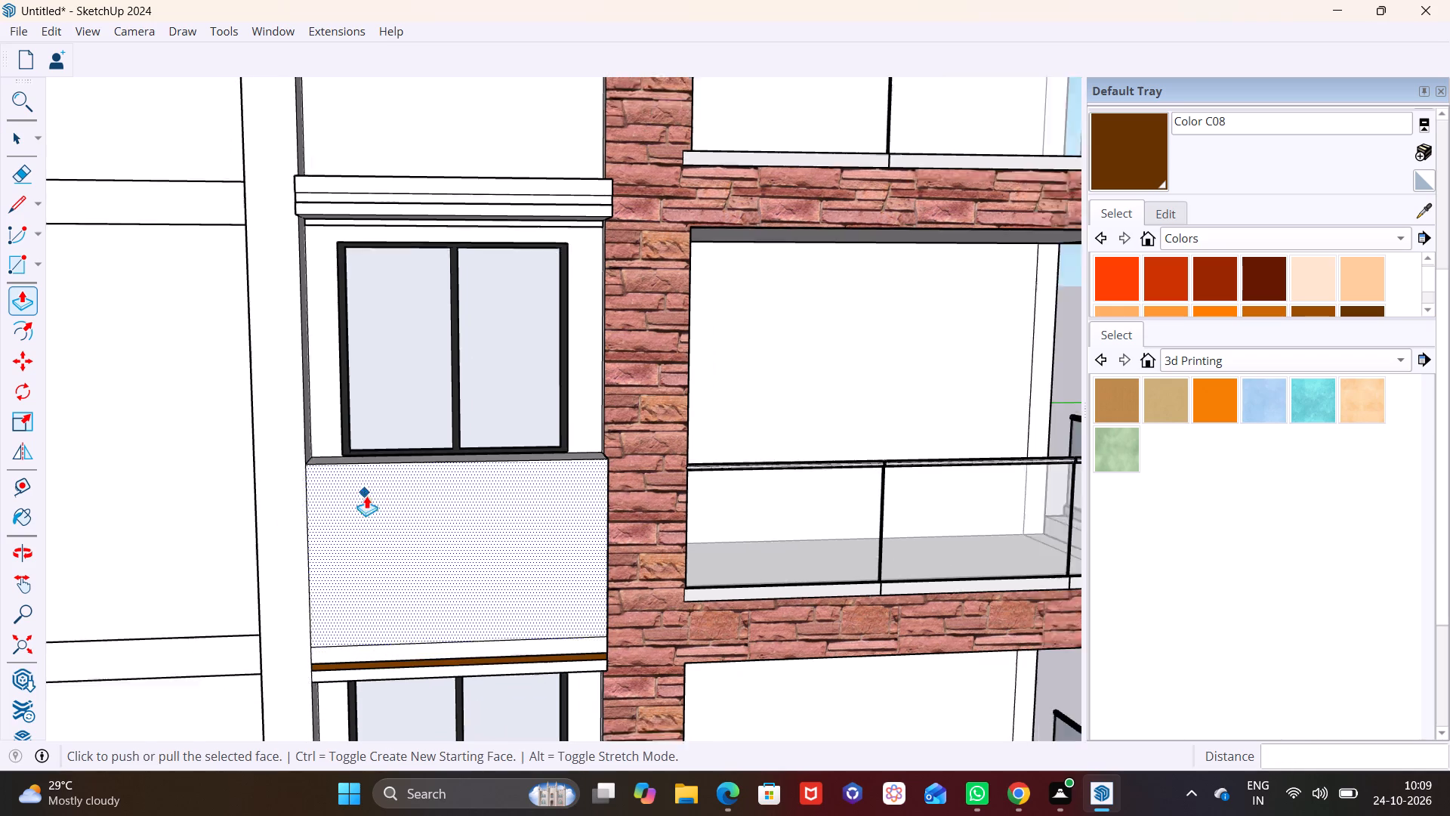
pyautogui.scroll(-9, 366, 496)
pyautogui.middleClick(459, 561)
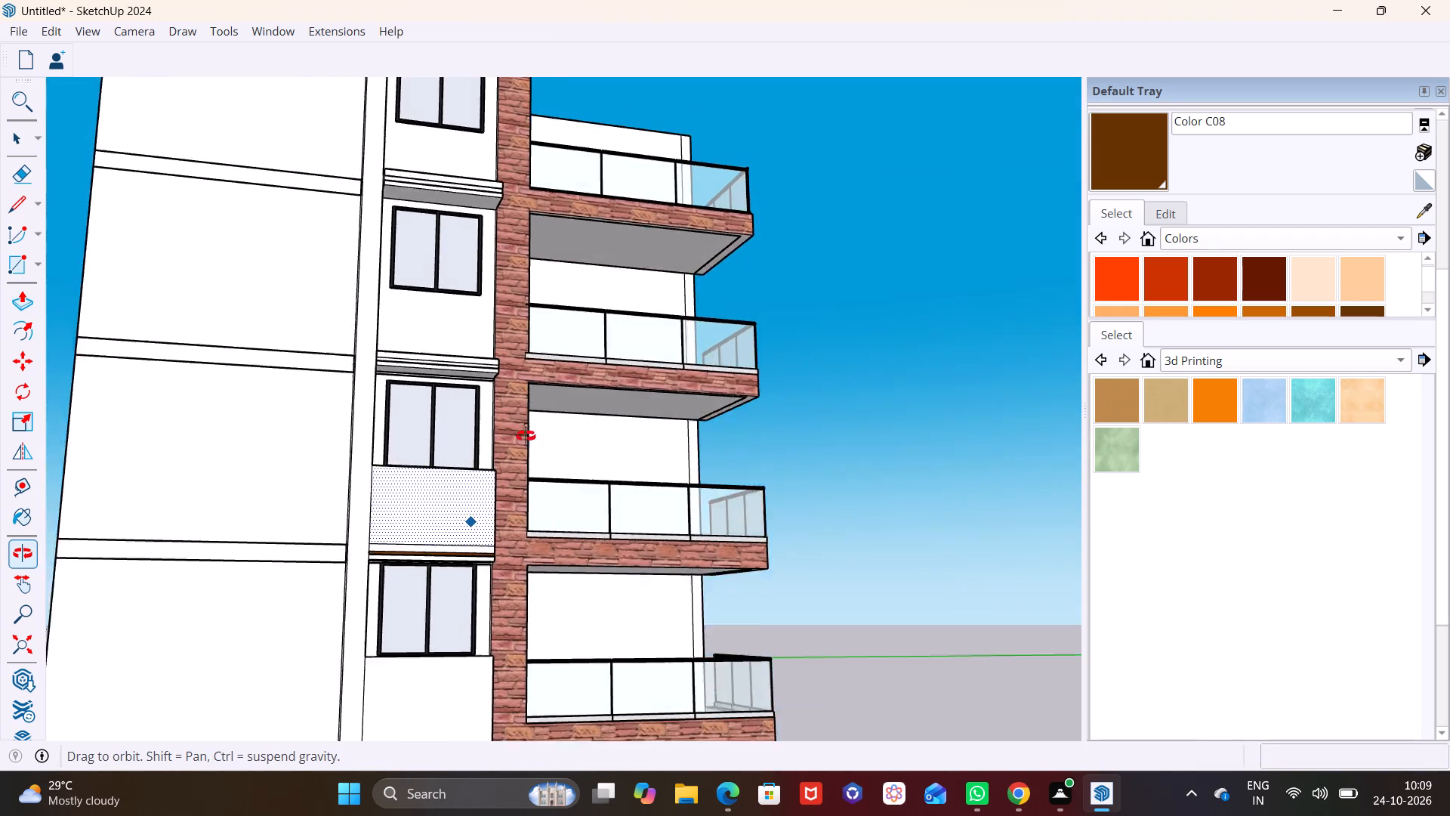
pyautogui.scroll(8, 417, 557)
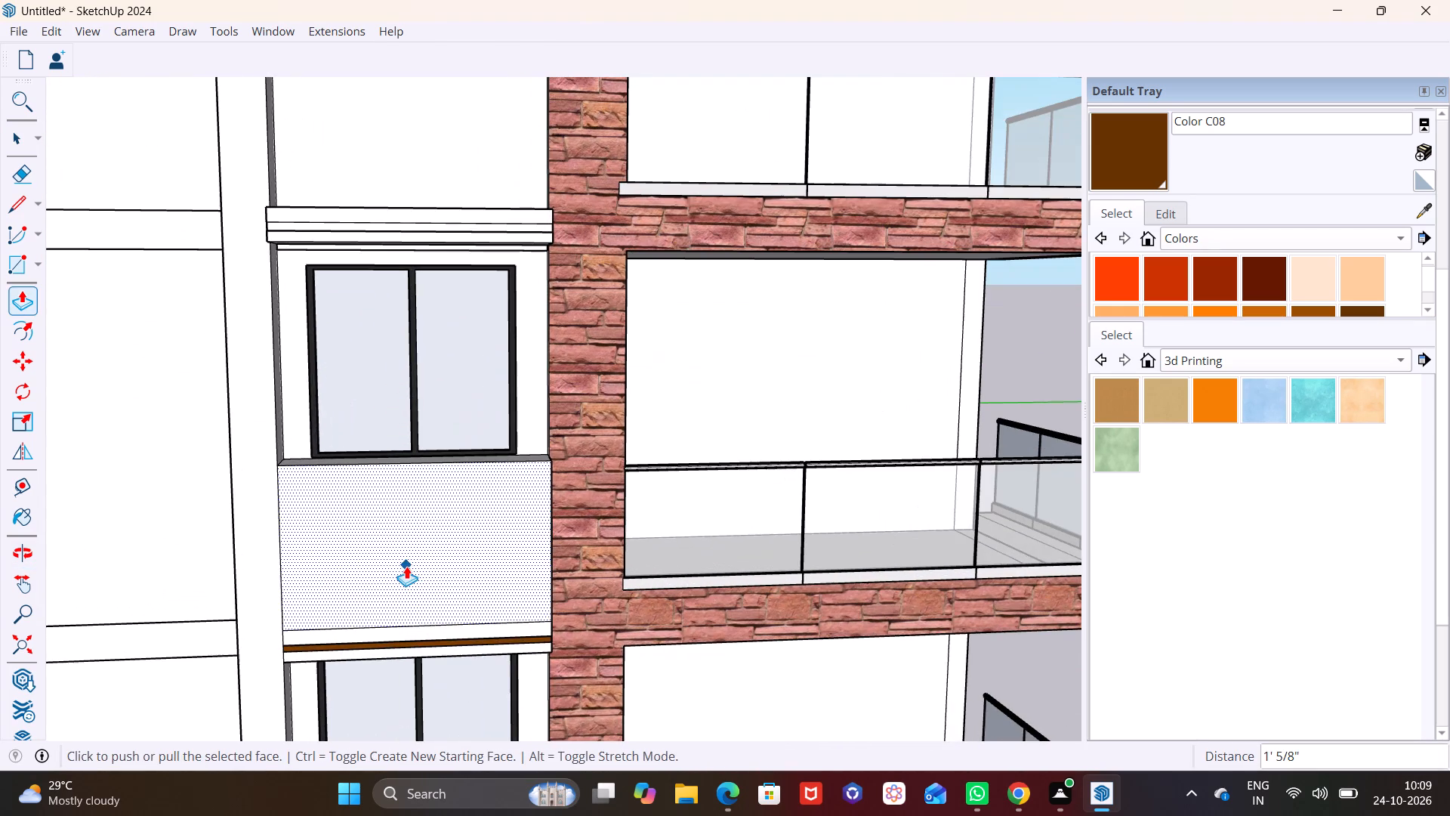
pyautogui.click(406, 566)
pyautogui.click(406, 558)
pyautogui.scroll(-3, 440, 557)
pyautogui.moveTo(458, 586); pyautogui.dragTo(430, 605, button='middle')
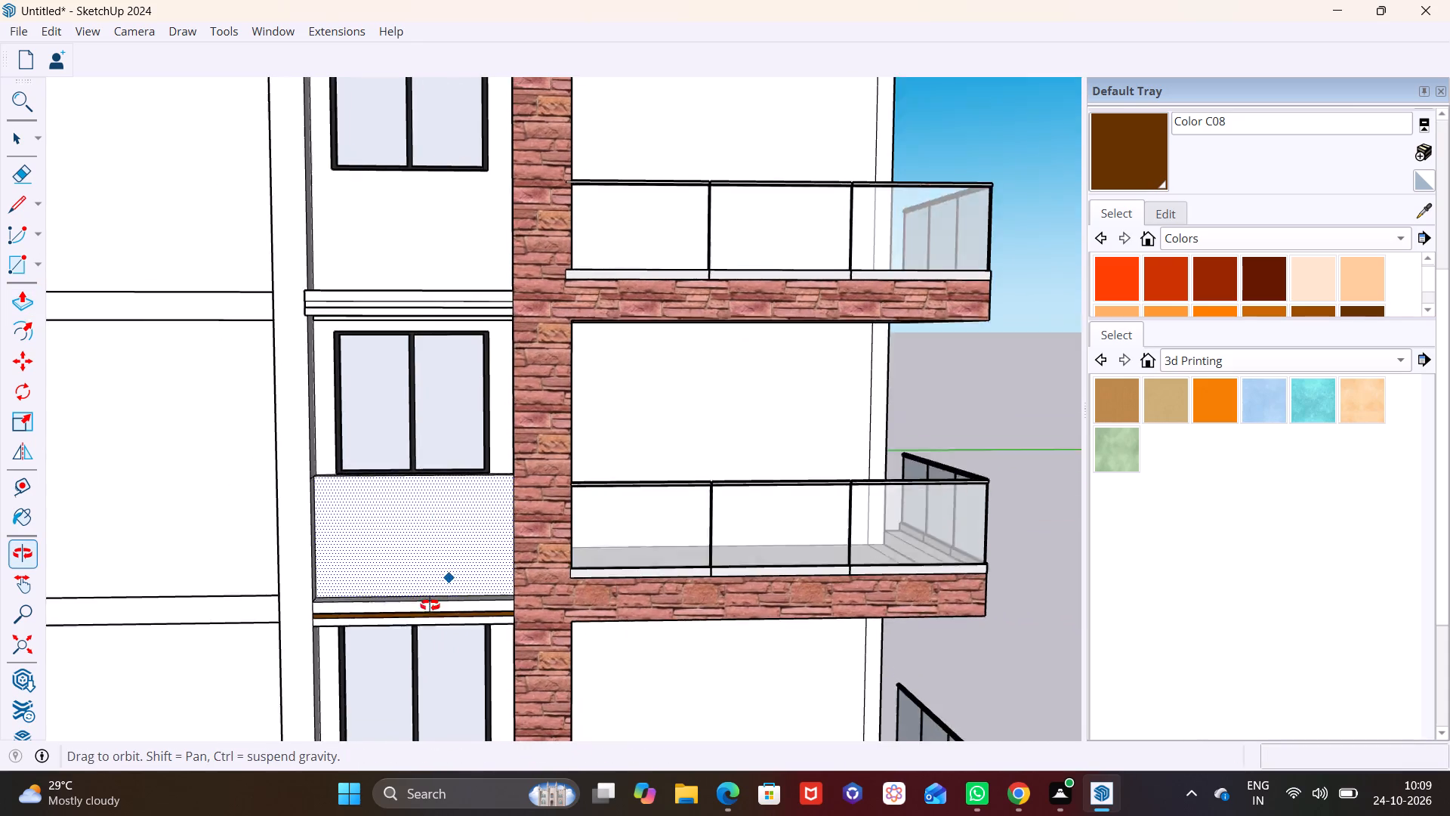
# Push the panel above the brown-grooved ledge back in about 4 9/16", flush with the wall.
pyautogui.moveTo(430, 605); pyautogui.dragTo(430, 614, button='middle')
pyautogui.scroll(-3, 408, 575)
pyautogui.moveTo(470, 624); pyautogui.dragTo(480, 422, button='middle')
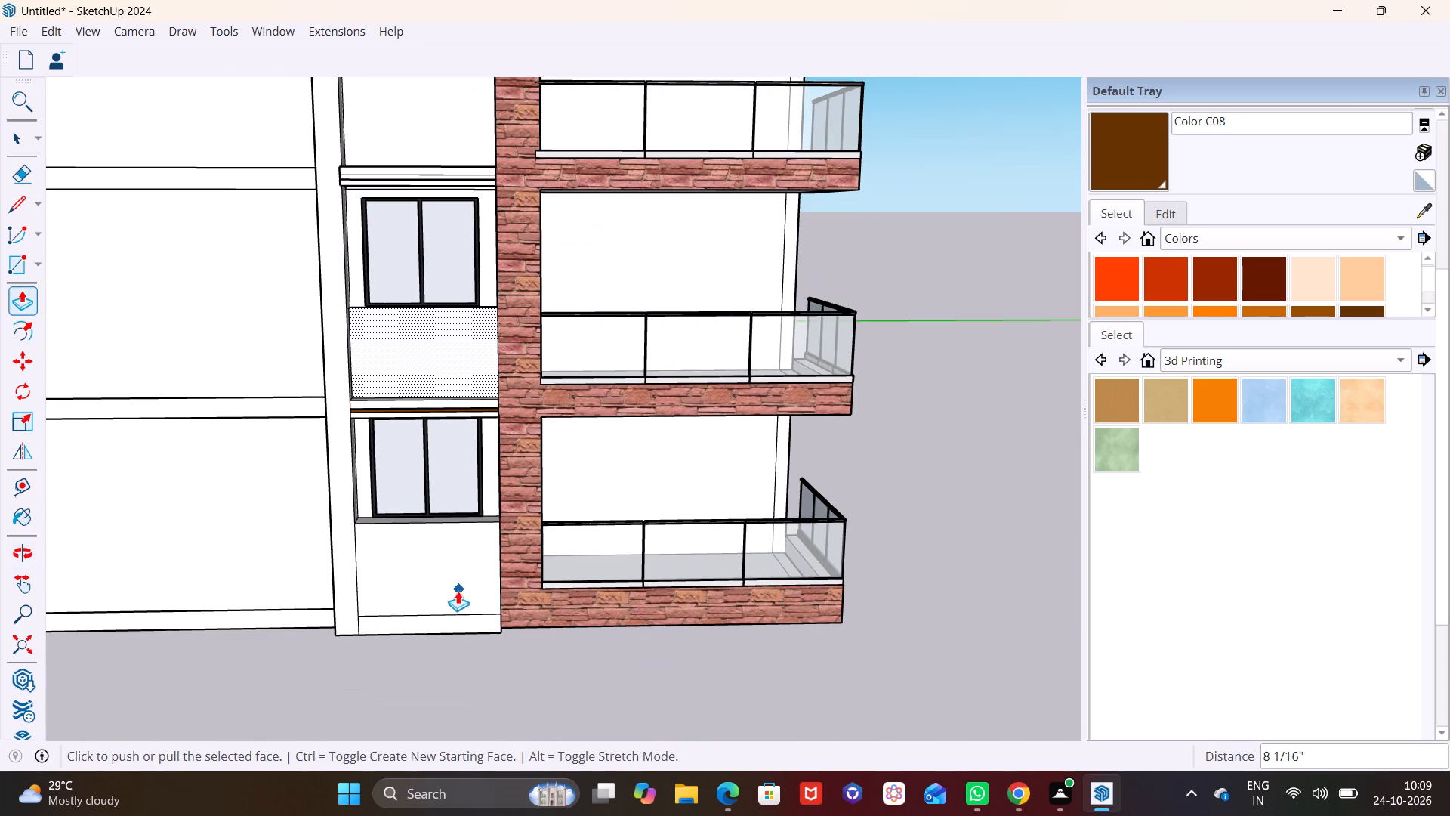
pyautogui.click(443, 571)
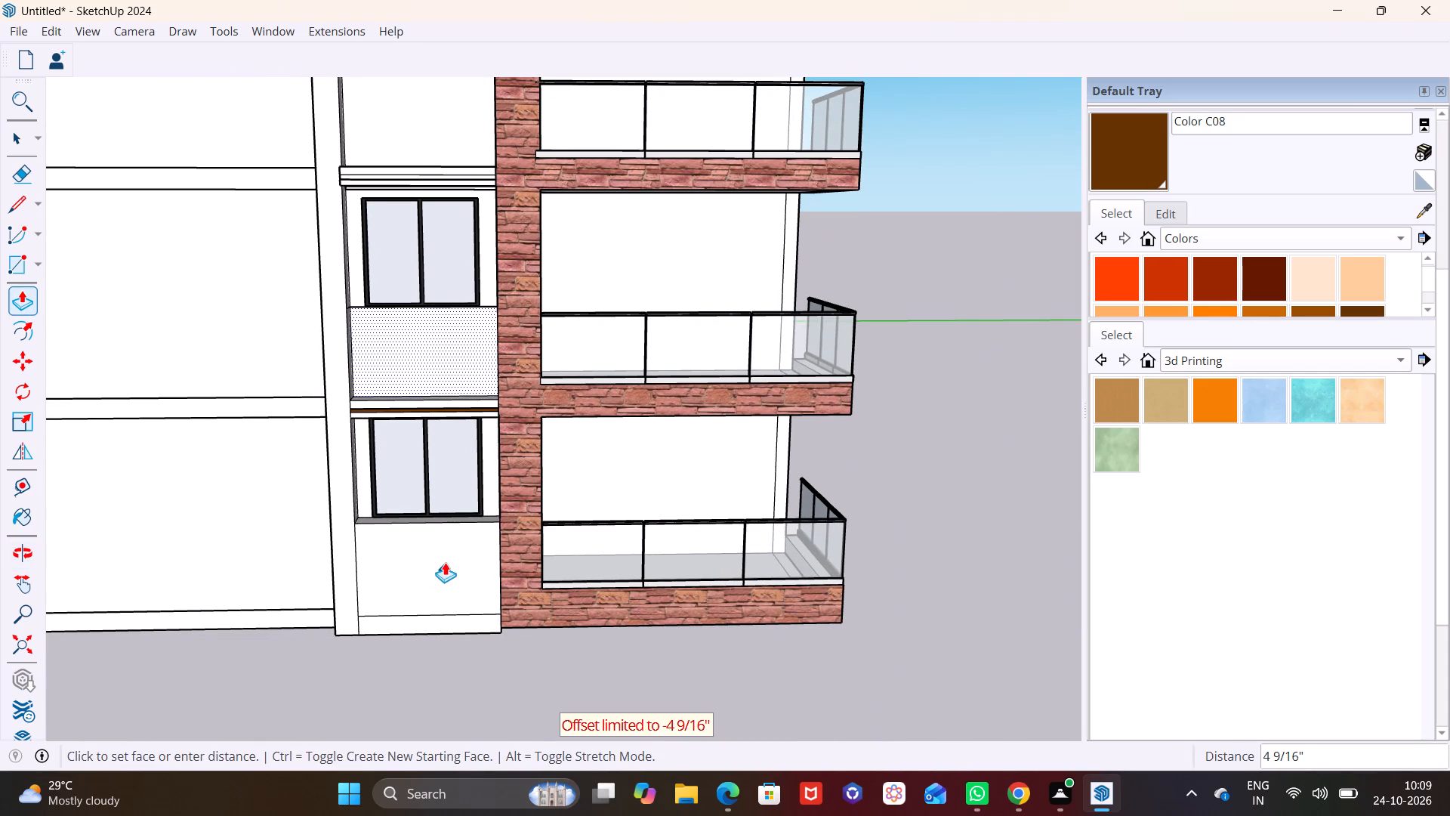
pyautogui.scroll(-1, 445, 561)
pyautogui.moveTo(437, 567); pyautogui.dragTo(677, 613, button='middle')
pyautogui.keyDown('shift'); pyautogui.moveTo(572, 481); pyautogui.dragTo(566, 685, button='middle'); pyautogui.keyUp('shift')
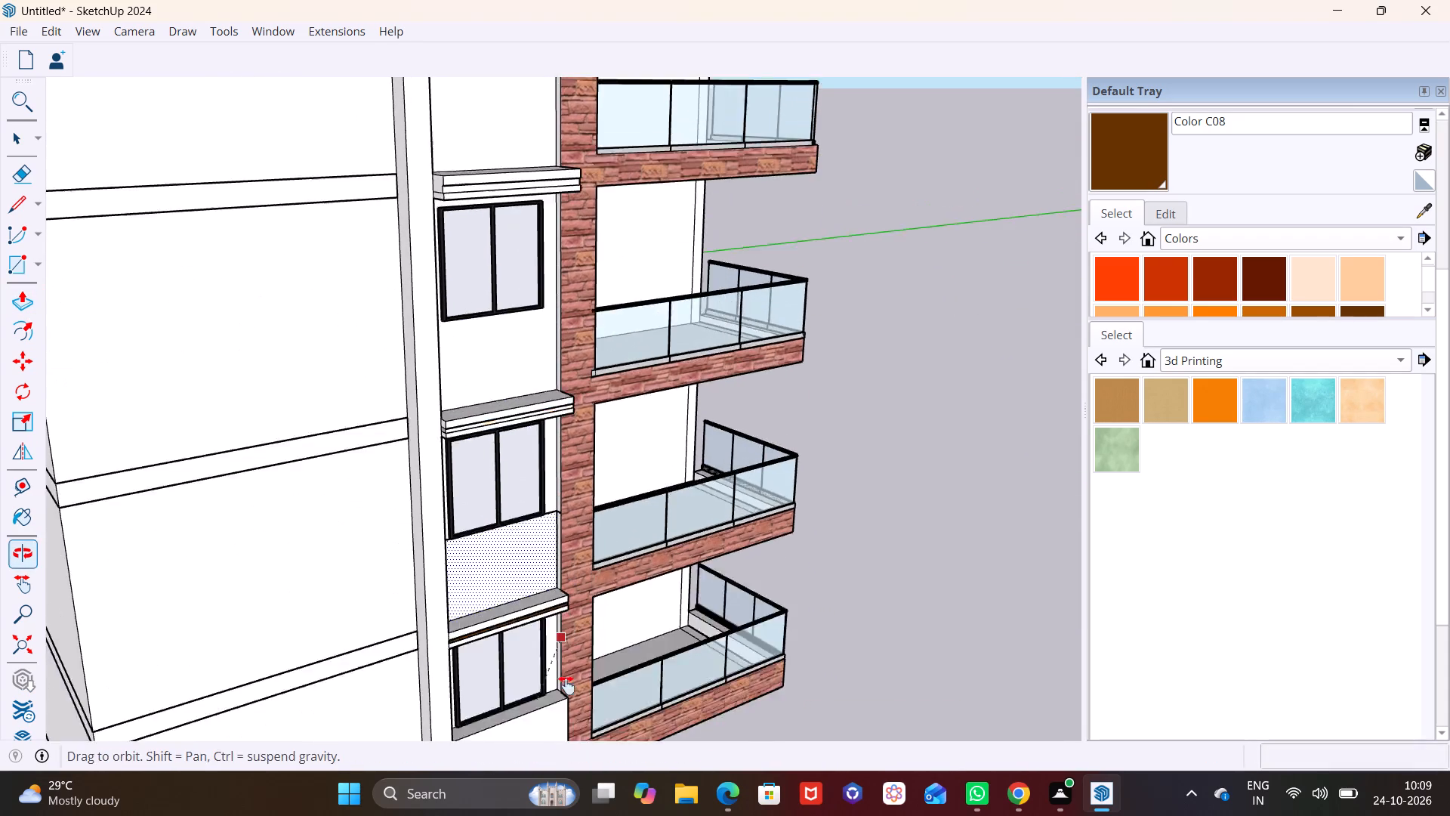
pyautogui.keyDown('shift'); pyautogui.moveTo(566, 685); pyautogui.dragTo(566, 693, button='middle'); pyautogui.keyUp('shift')
pyautogui.scroll(10, 518, 617)
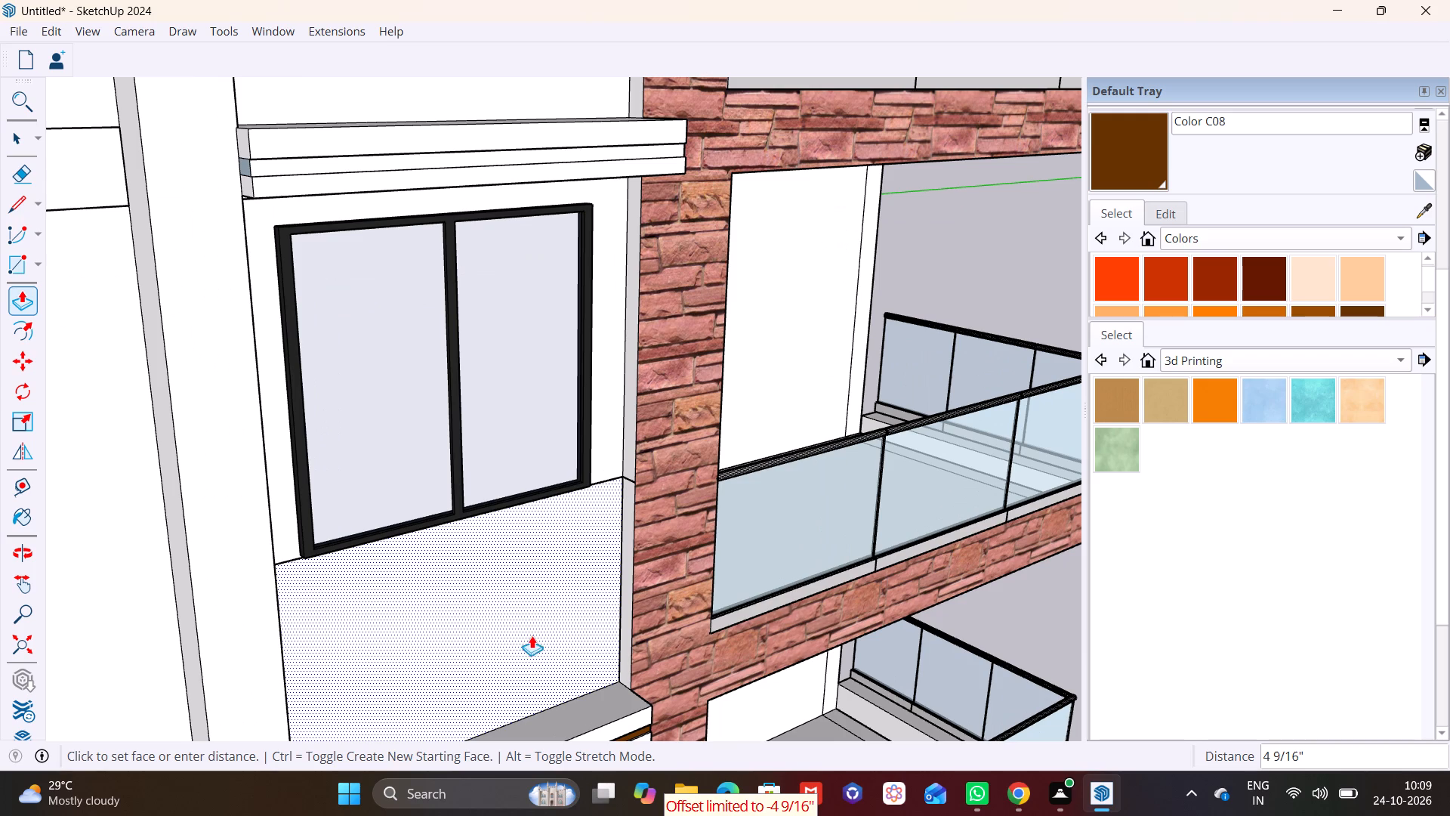
pyautogui.click(517, 630)
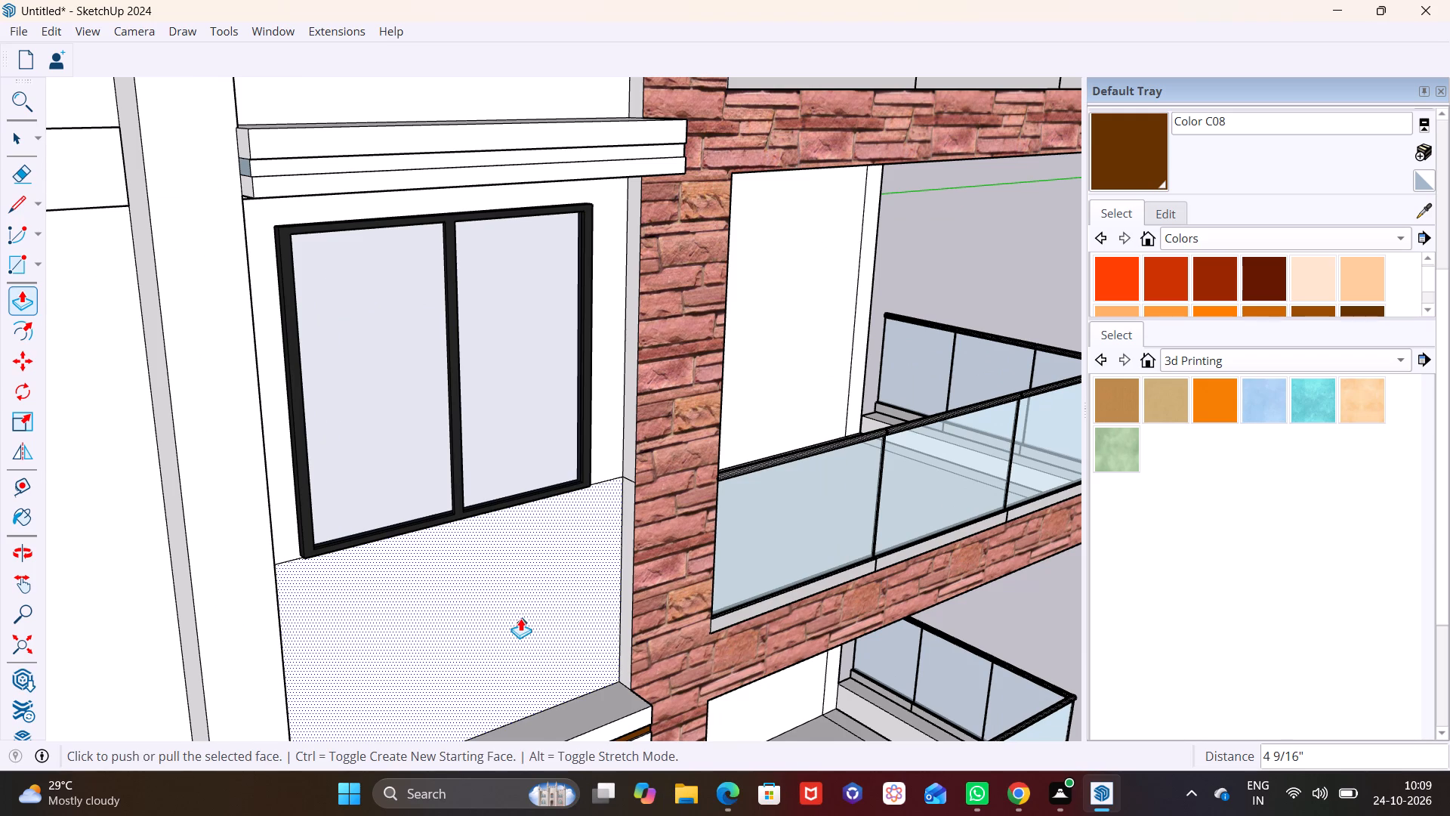
# Pull the panel above the brown-grooved ledge outward about 6 1/2" from the wall.
pyautogui.scroll(-7, 520, 618)
pyautogui.keyDown('shift'); pyautogui.moveTo(520, 618); pyautogui.dragTo(520, 533, button='middle'); pyautogui.keyUp('shift')
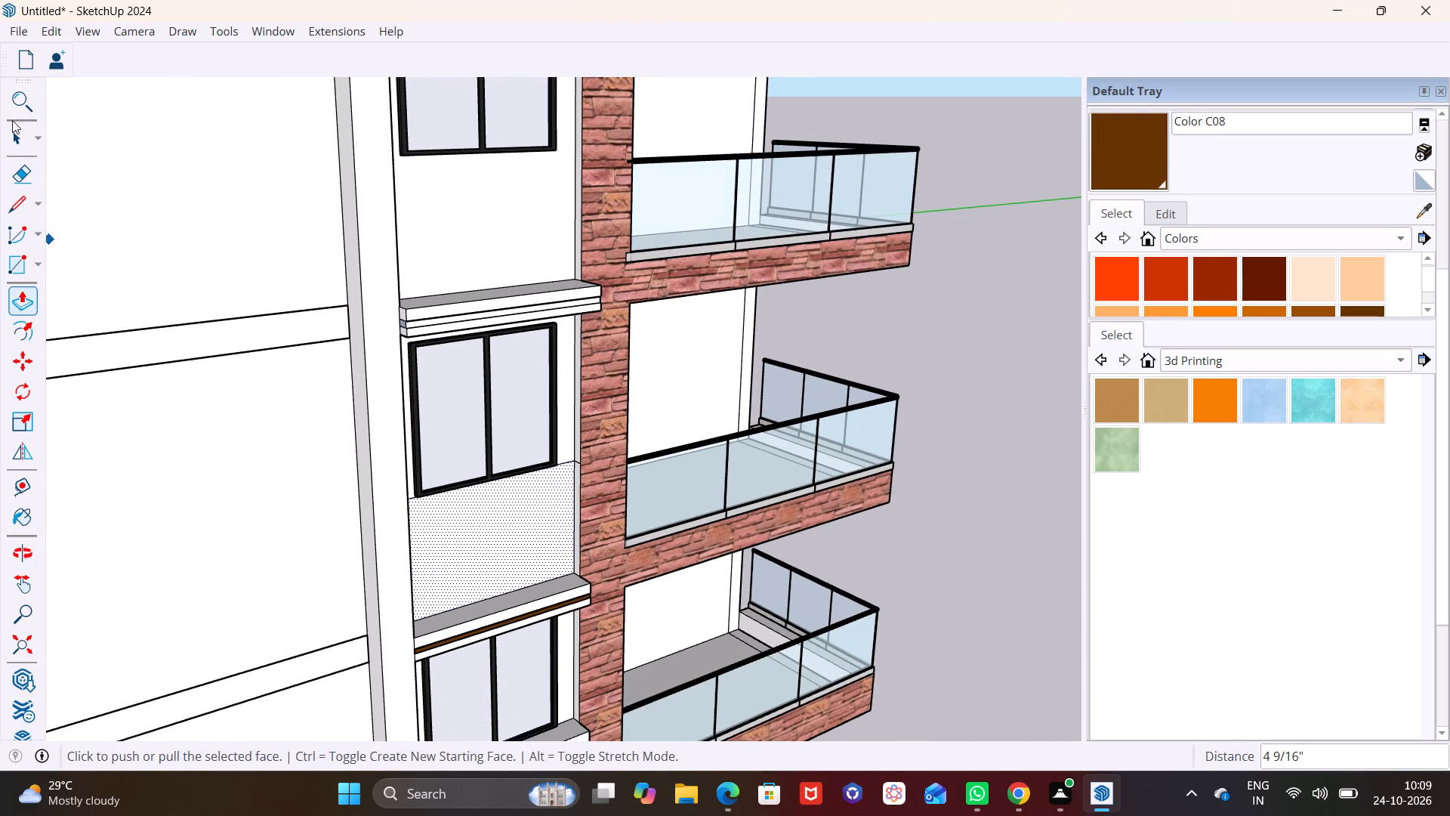
pyautogui.click(14, 132)
pyautogui.click(476, 500)
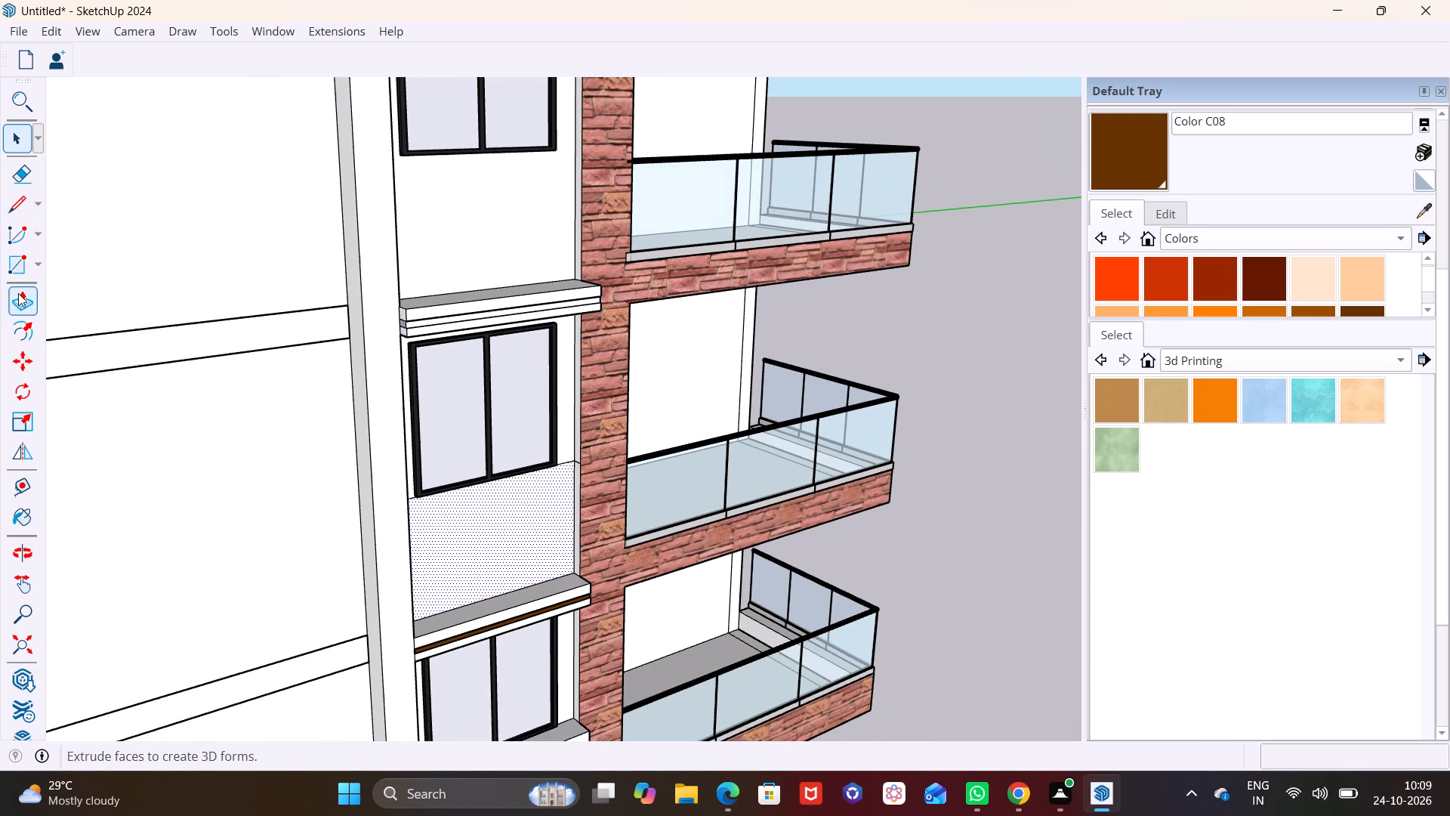
pyautogui.click(18, 293)
pyautogui.click(502, 522)
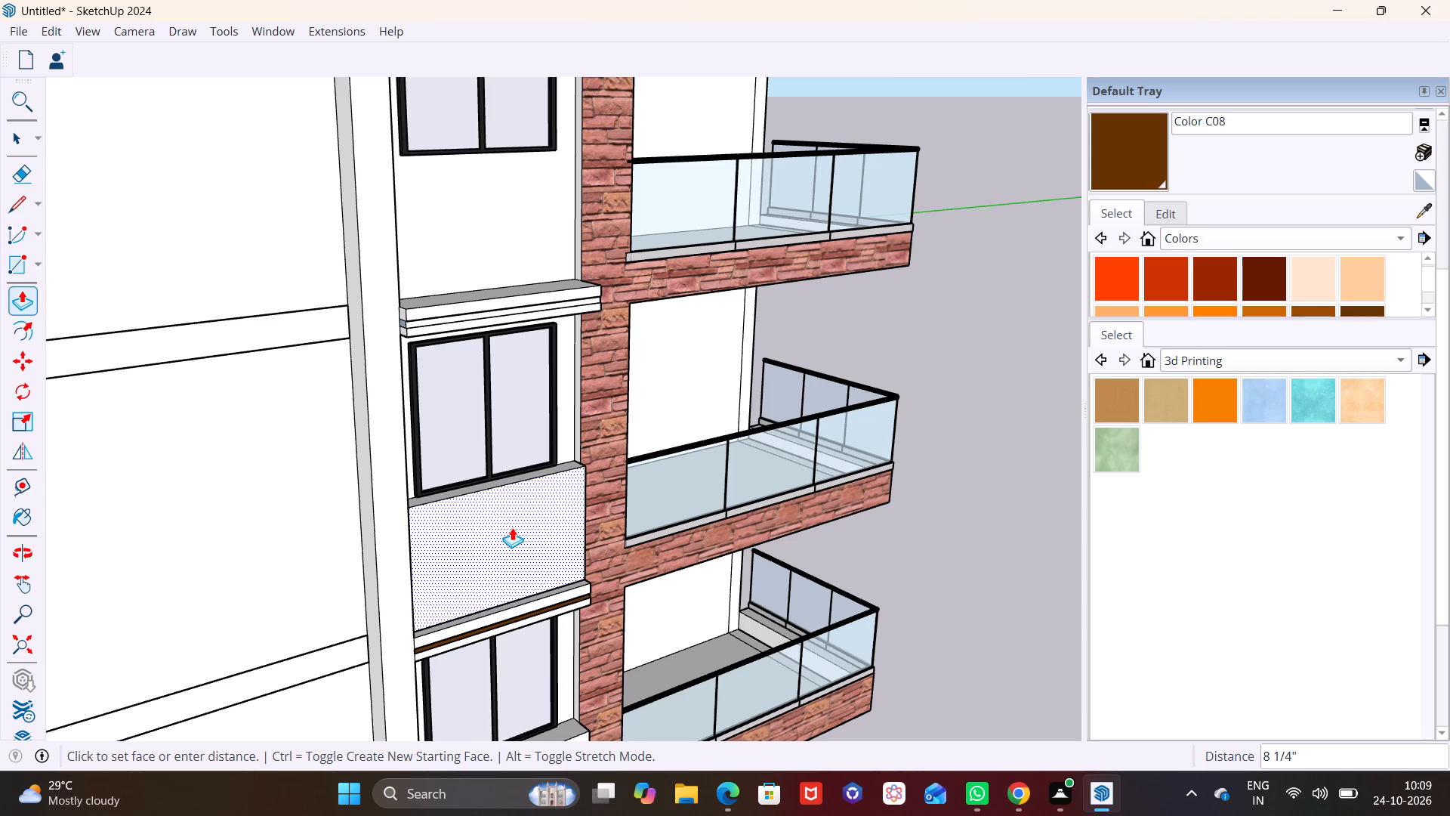
pyautogui.click(510, 527)
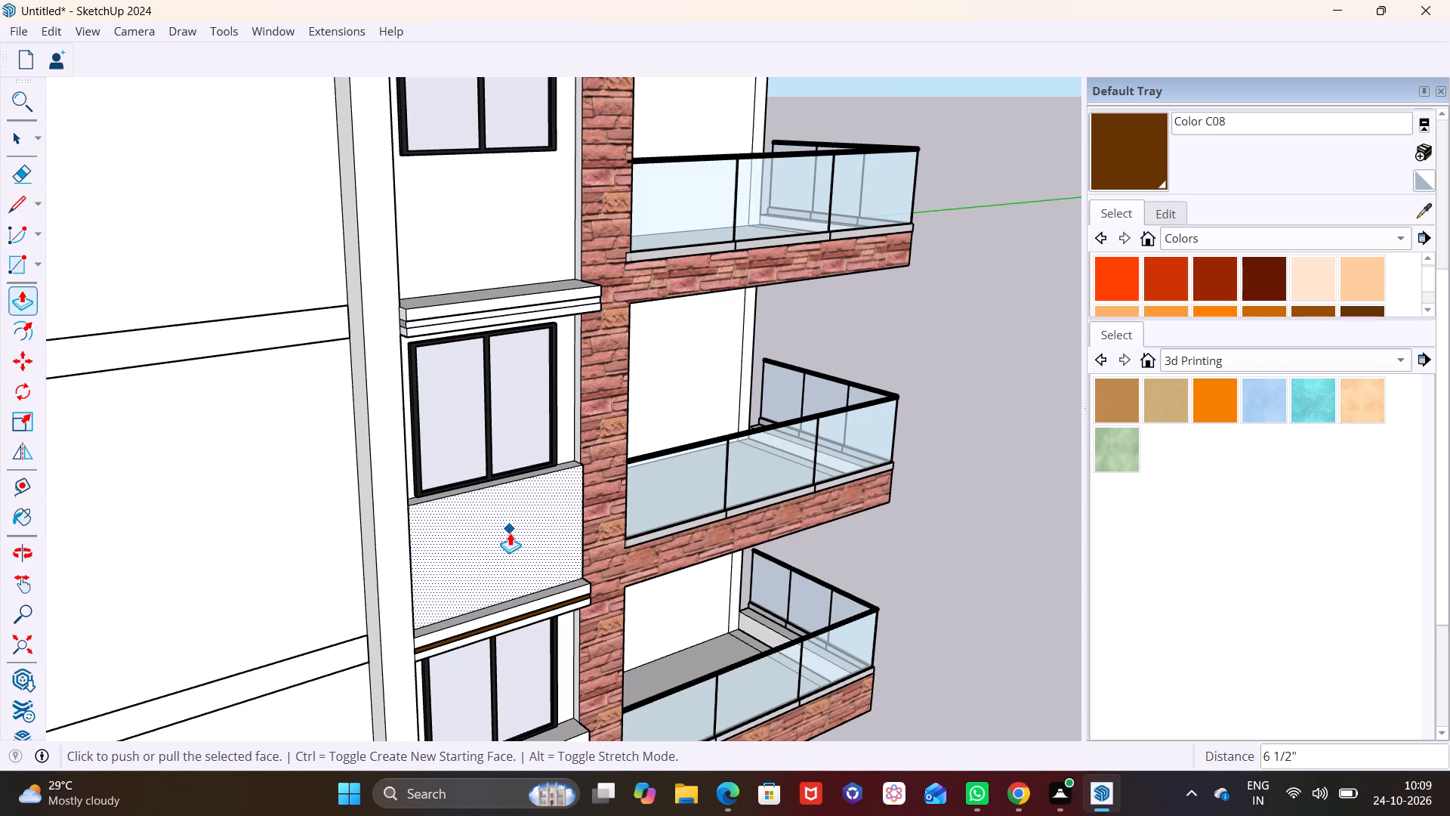
# Draw a rectangle about 4' 3" by 7' 1 9/16" on the wall between the second-storey window's ledge and the third-storey window.
pyautogui.scroll(-4, 512, 551)
pyautogui.moveTo(507, 555); pyautogui.dragTo(206, 552, button='middle')
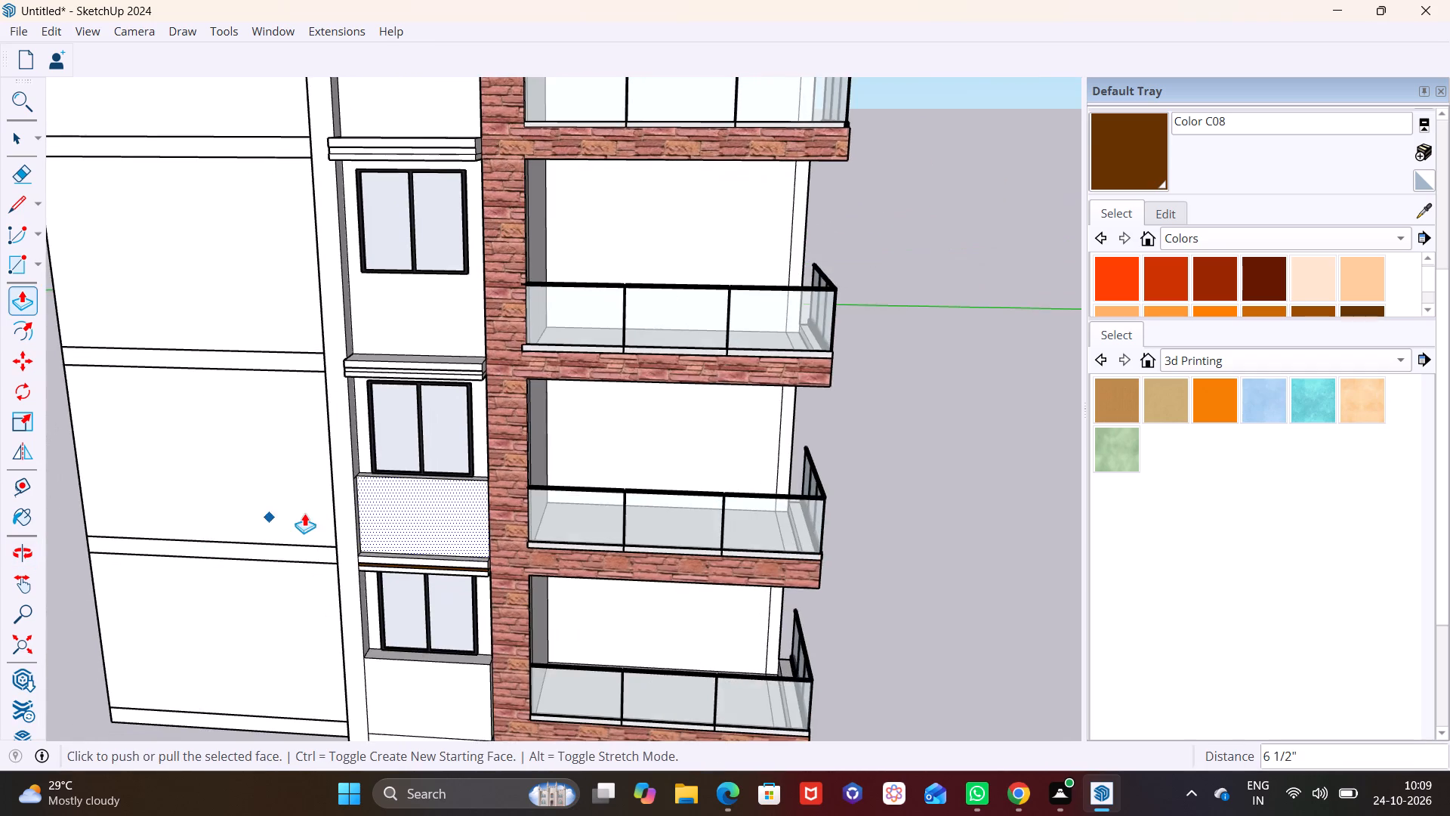
pyautogui.scroll(3, 316, 511)
pyautogui.keyDown('shift'); pyautogui.moveTo(369, 484); pyautogui.dragTo(322, 695, button='middle'); pyautogui.keyUp('shift')
pyautogui.moveTo(517, 629); pyautogui.dragTo(798, 586, button='middle')
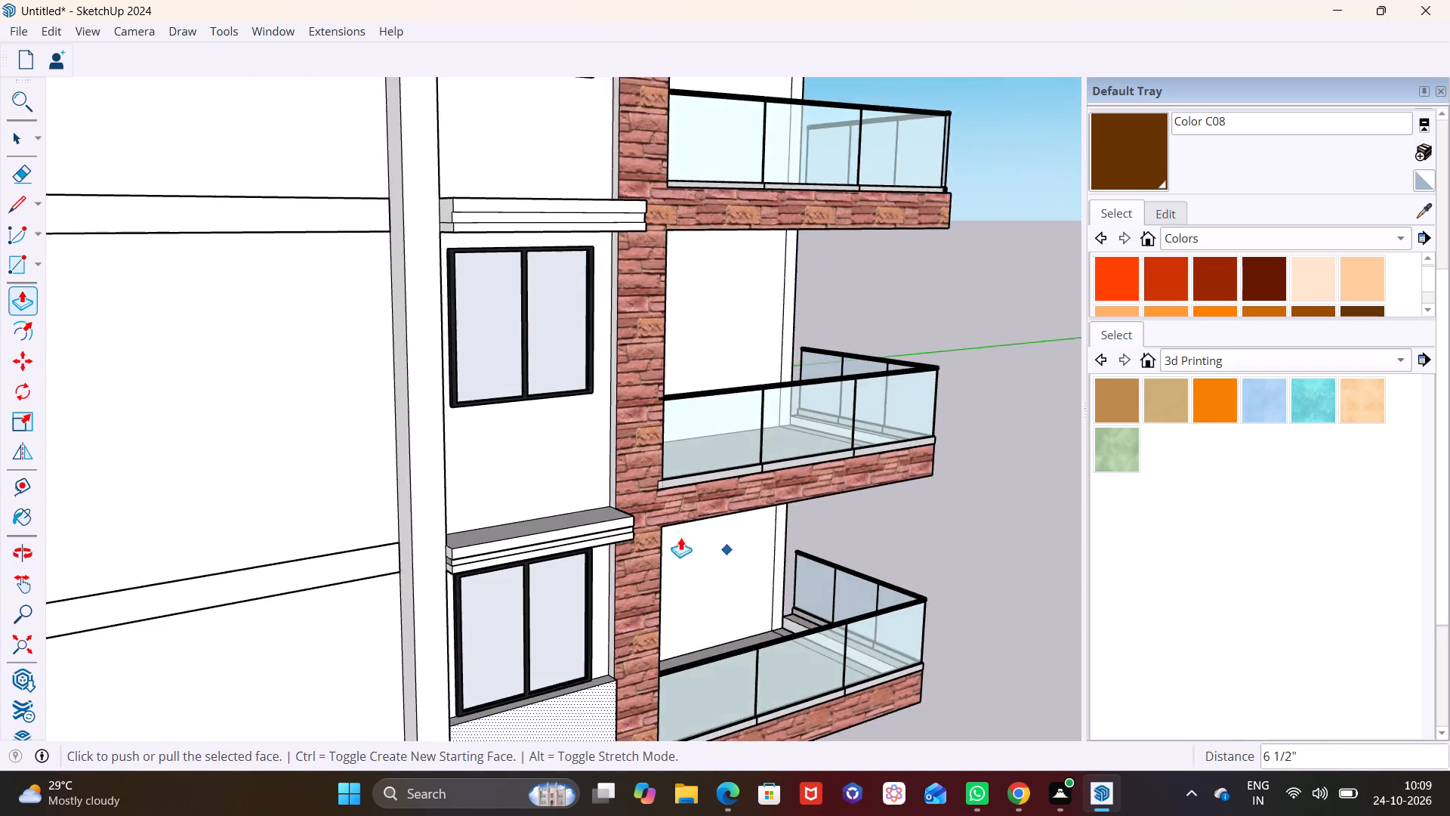
pyautogui.scroll(6, 650, 527)
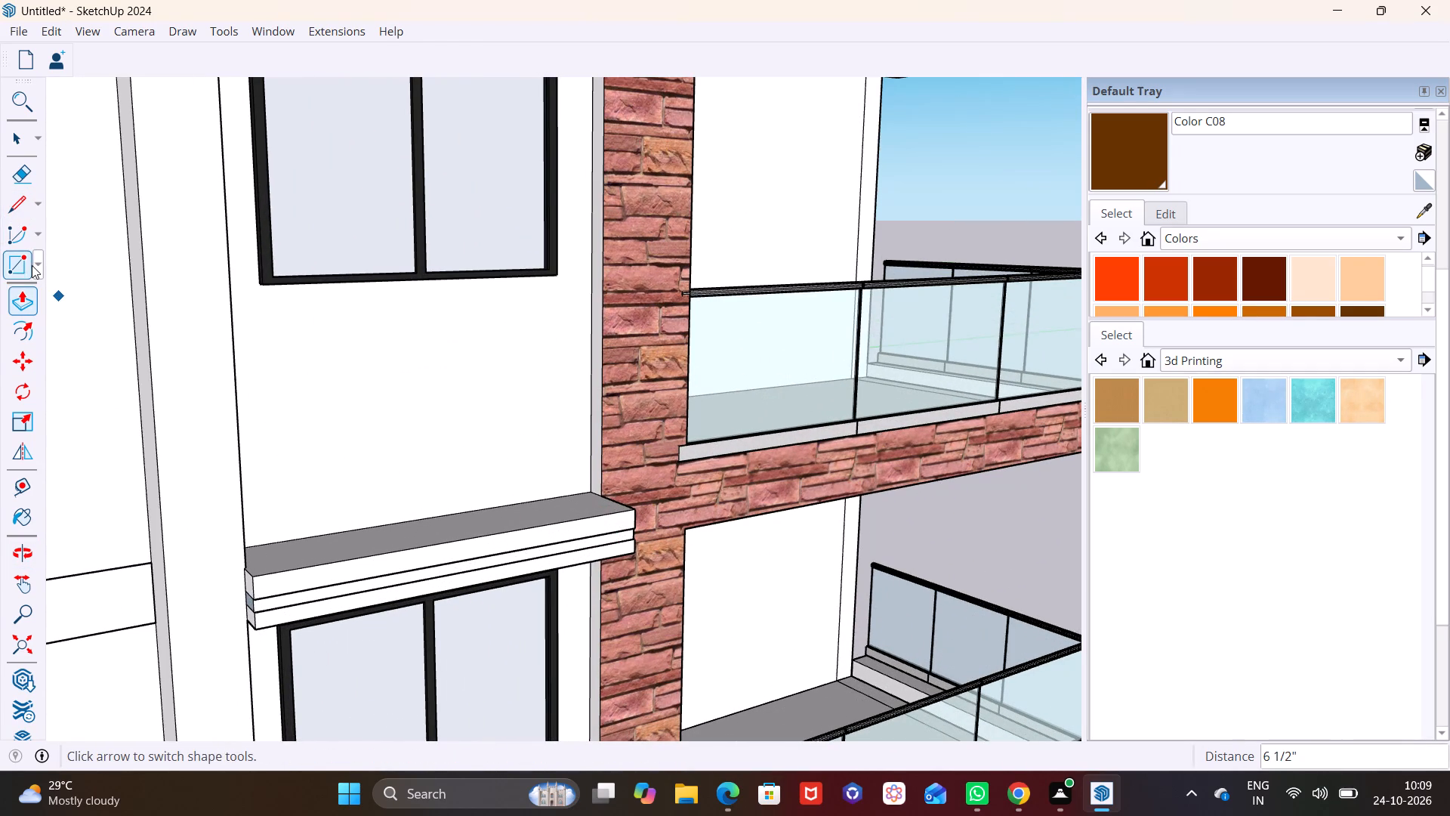
pyautogui.click(32, 265)
pyautogui.click(44, 294)
pyautogui.scroll(3, 587, 476)
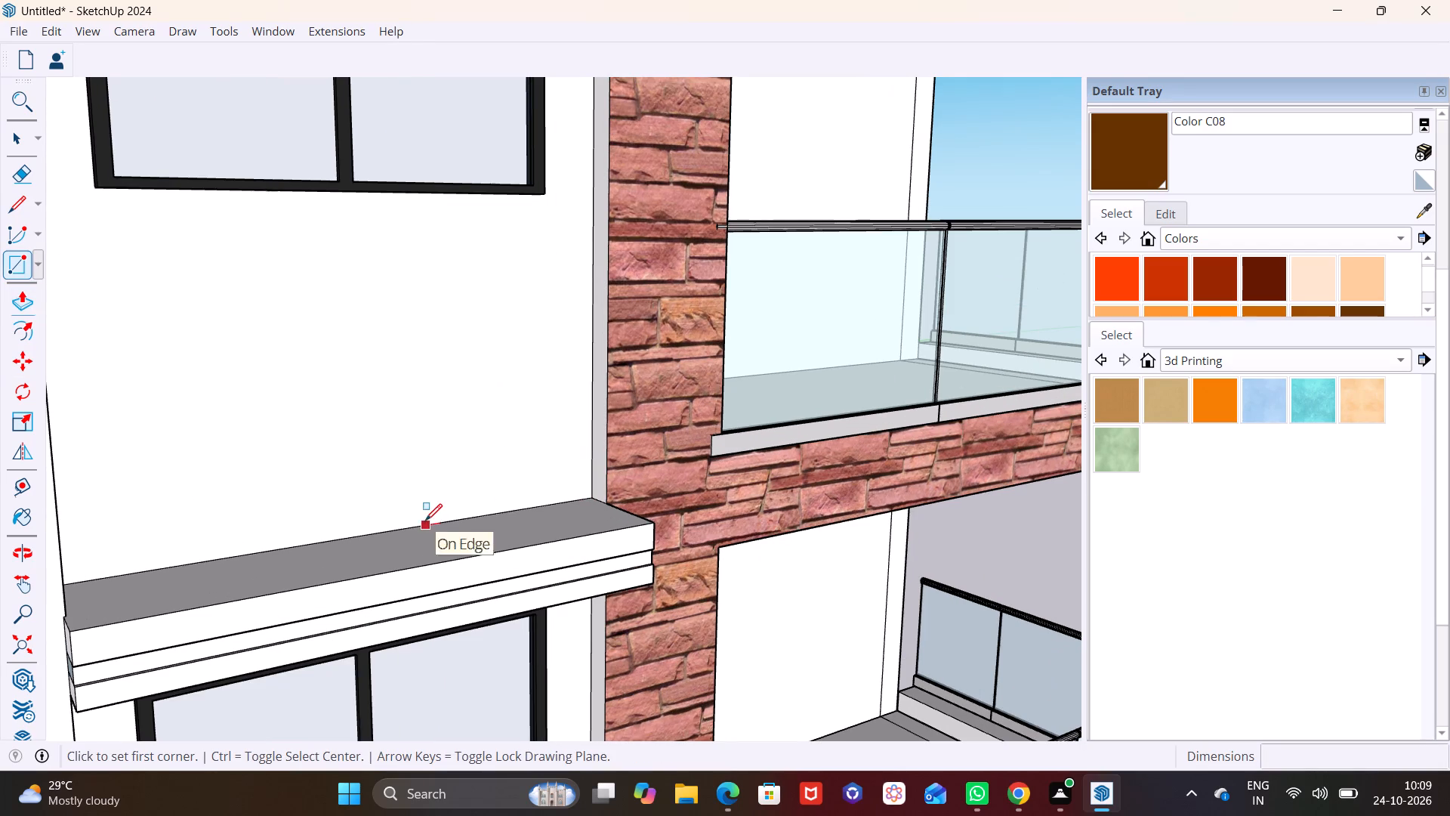
pyautogui.click(588, 498)
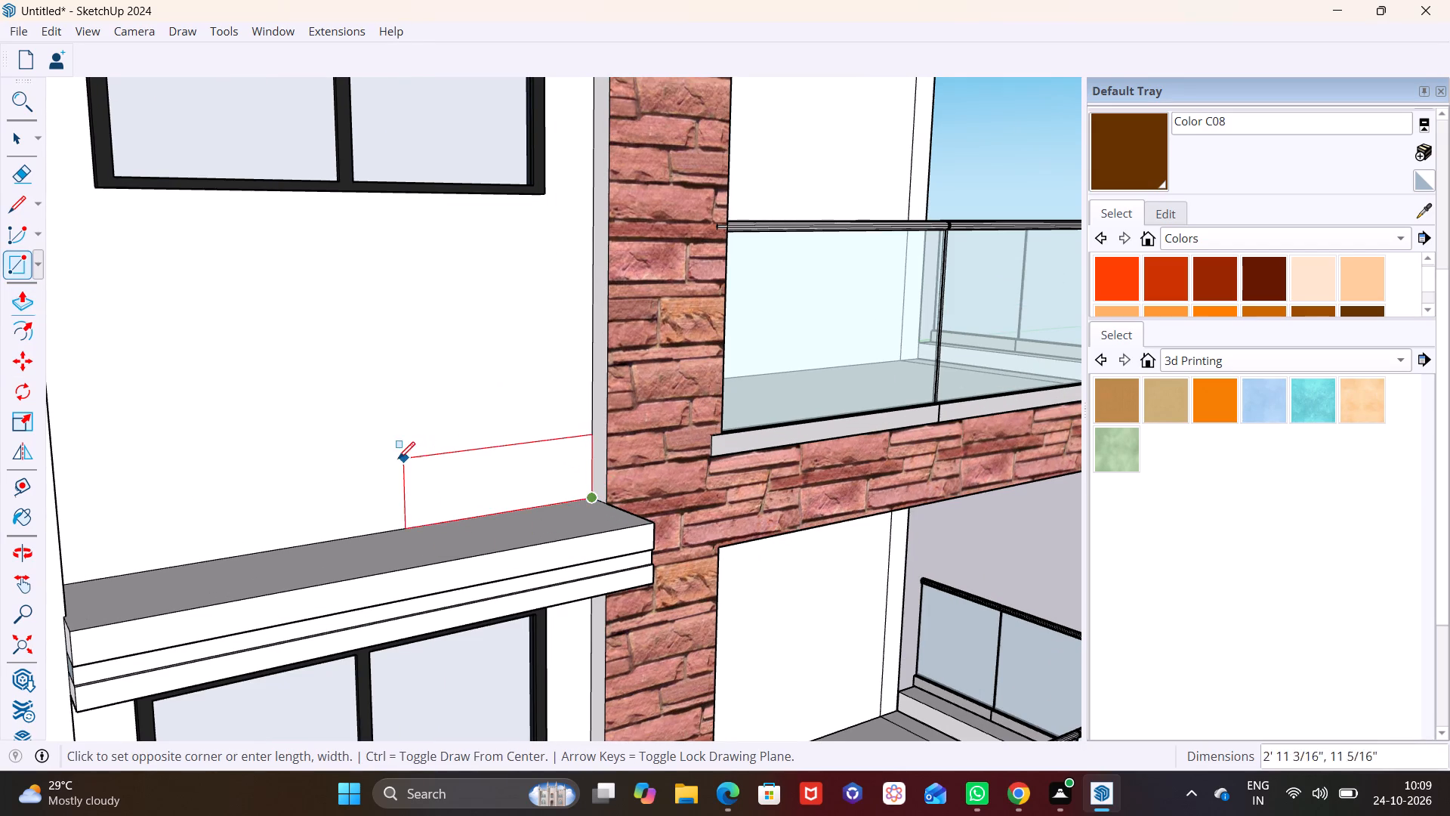
pyautogui.scroll(-4, 393, 459)
pyautogui.moveTo(357, 478); pyautogui.dragTo(241, 475, button='middle')
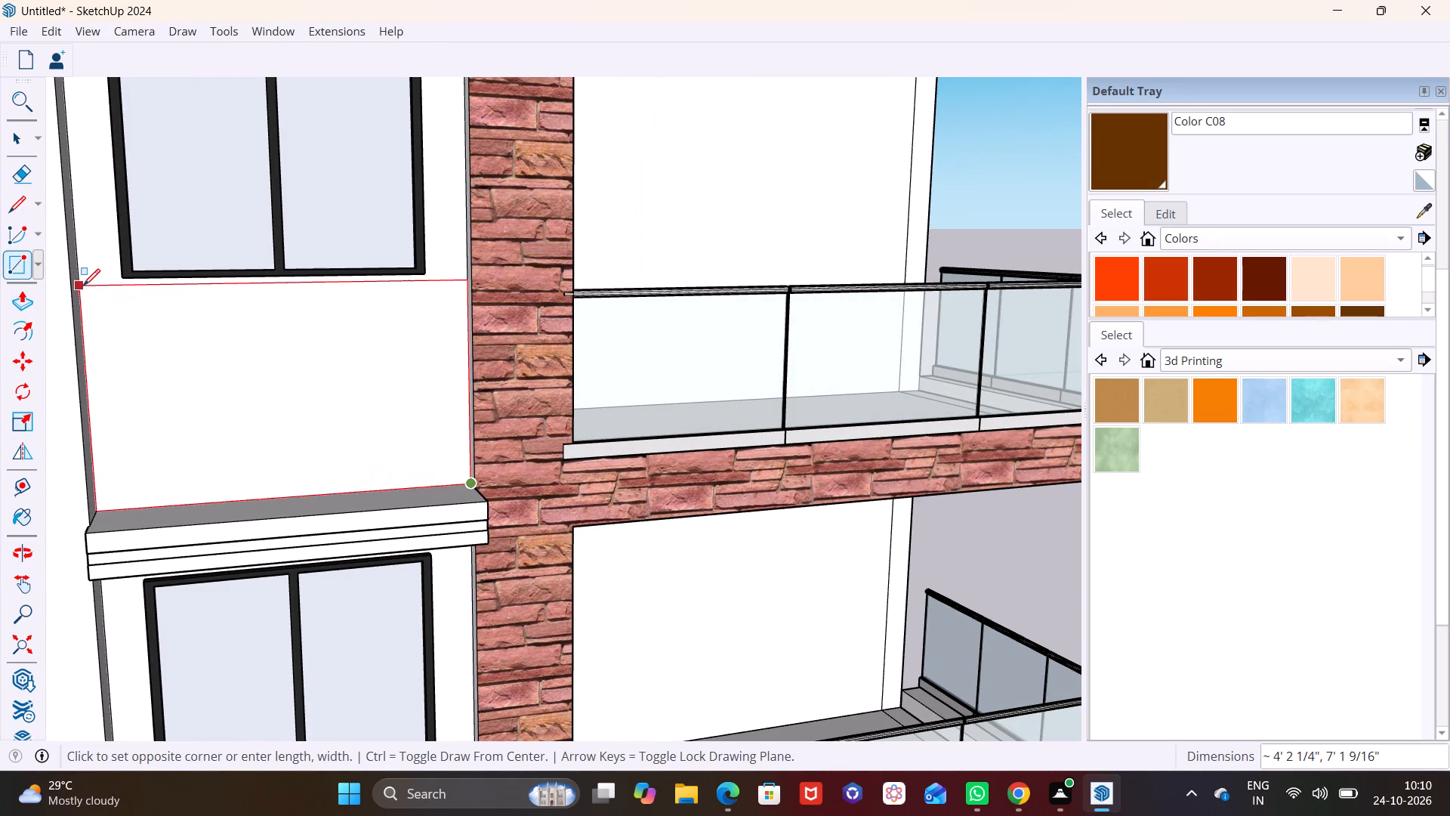
pyautogui.click(82, 282)
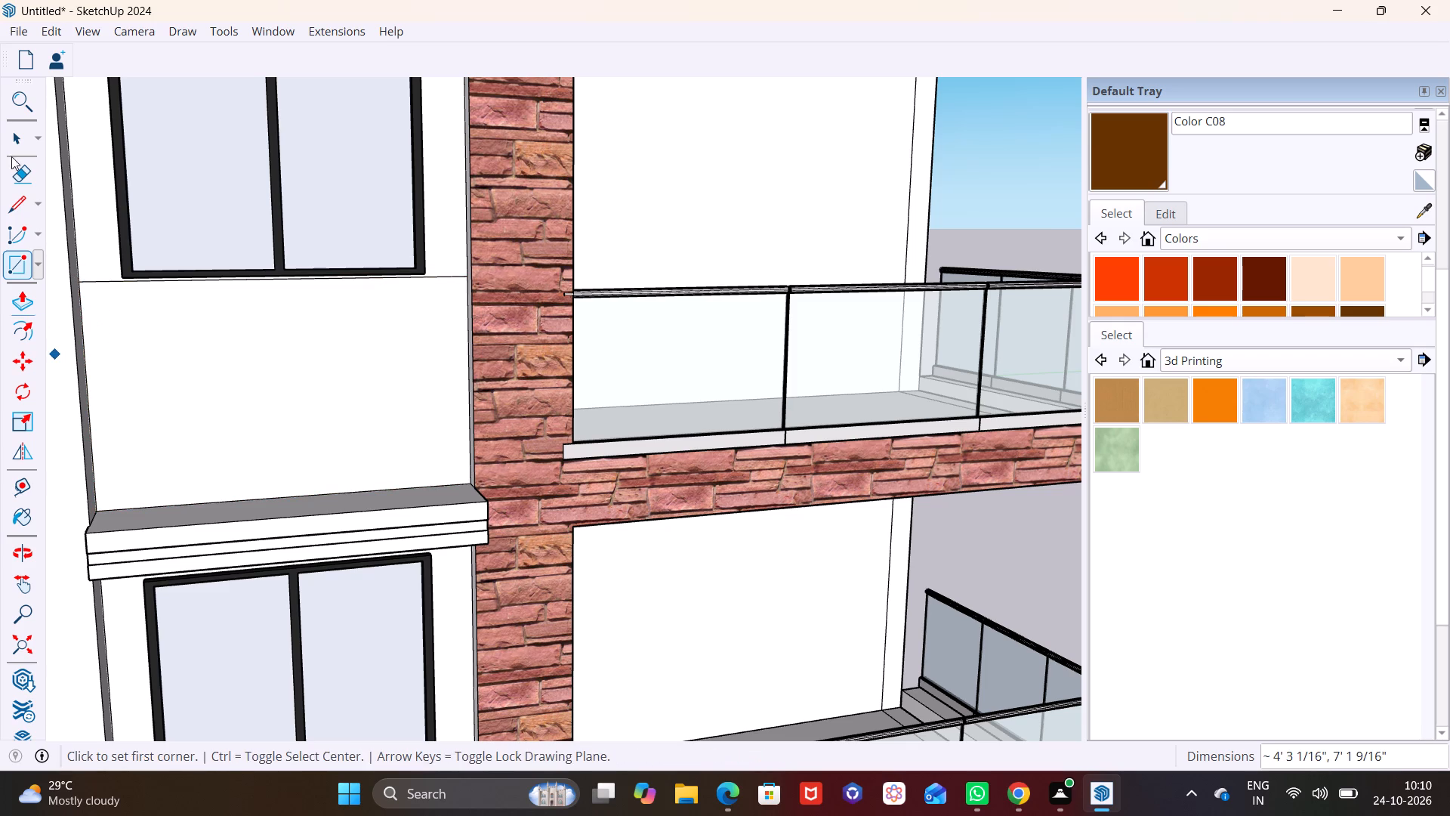
# Pull the rectangle beneath the third-storey window outward about 1' 5/8", flush with the column's front face.
pyautogui.click(11, 144)
pyautogui.click(199, 327)
pyautogui.click(20, 296)
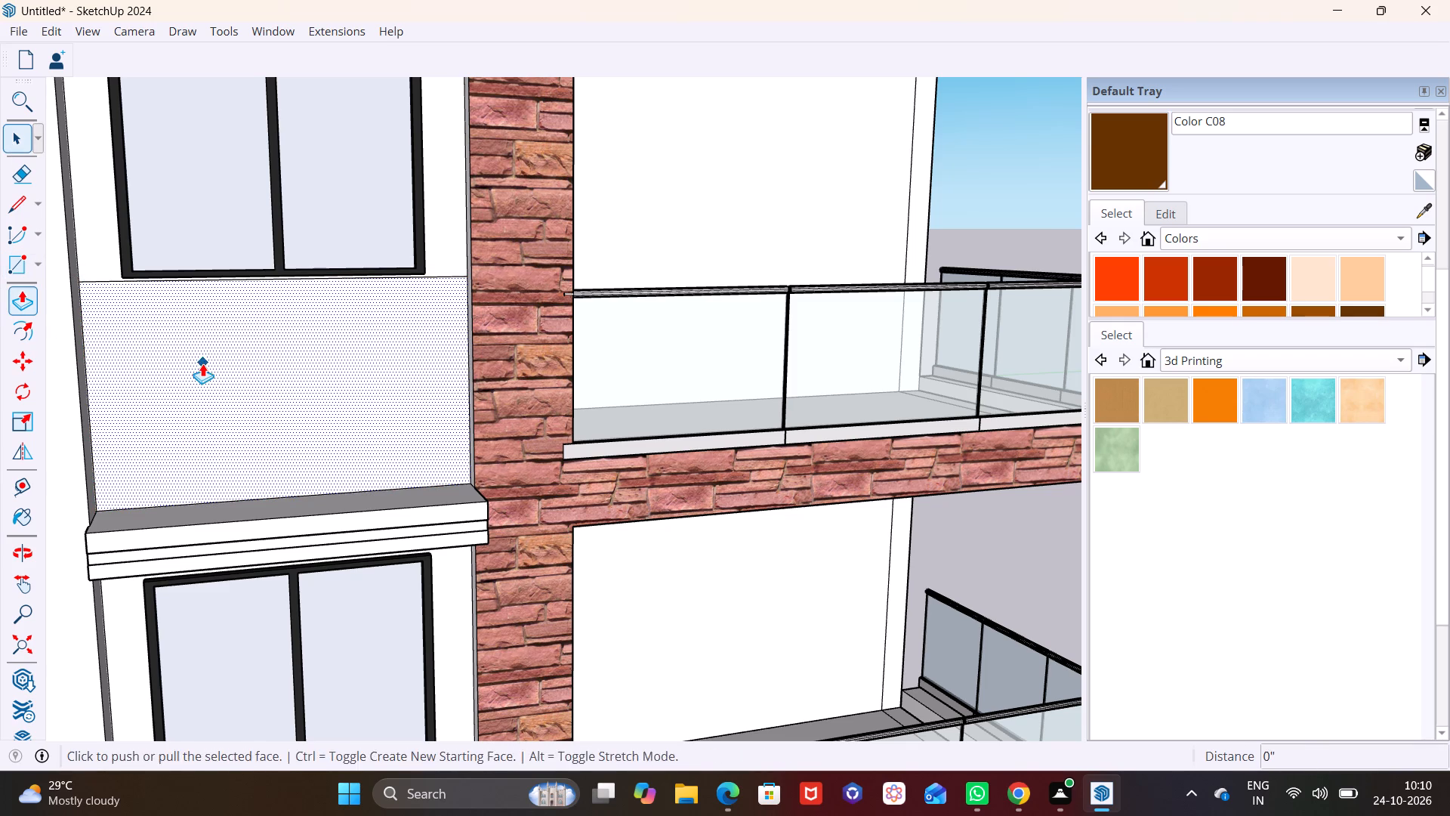
pyautogui.click(202, 363)
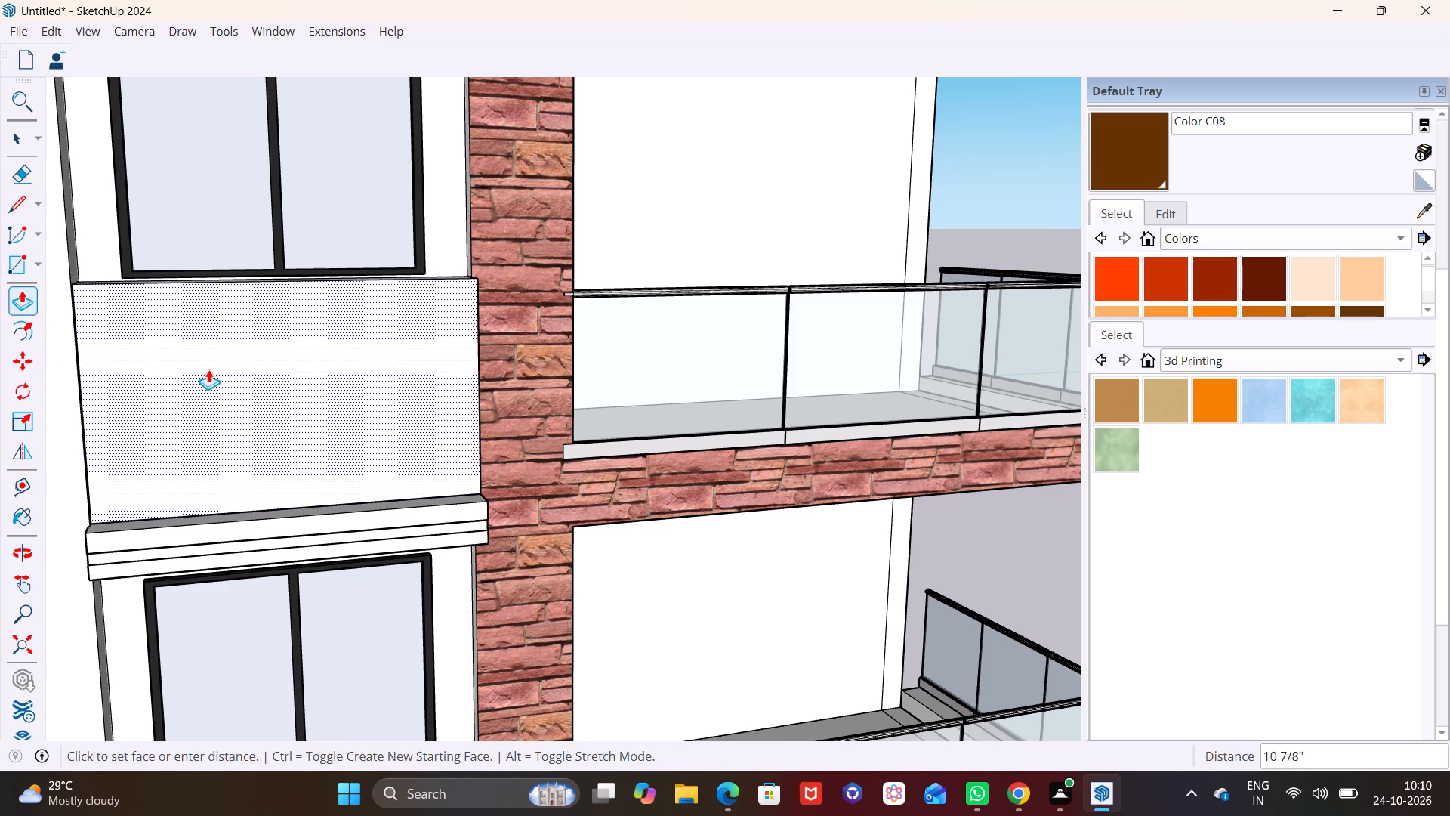
pyautogui.click(73, 266)
# Draw a rectangle about 4' by 7' on the wall between the third-storey window's ledge and the top-storey window.
pyautogui.scroll(-8, 336, 372)
pyautogui.moveTo(331, 428); pyautogui.dragTo(574, 441, button='middle')
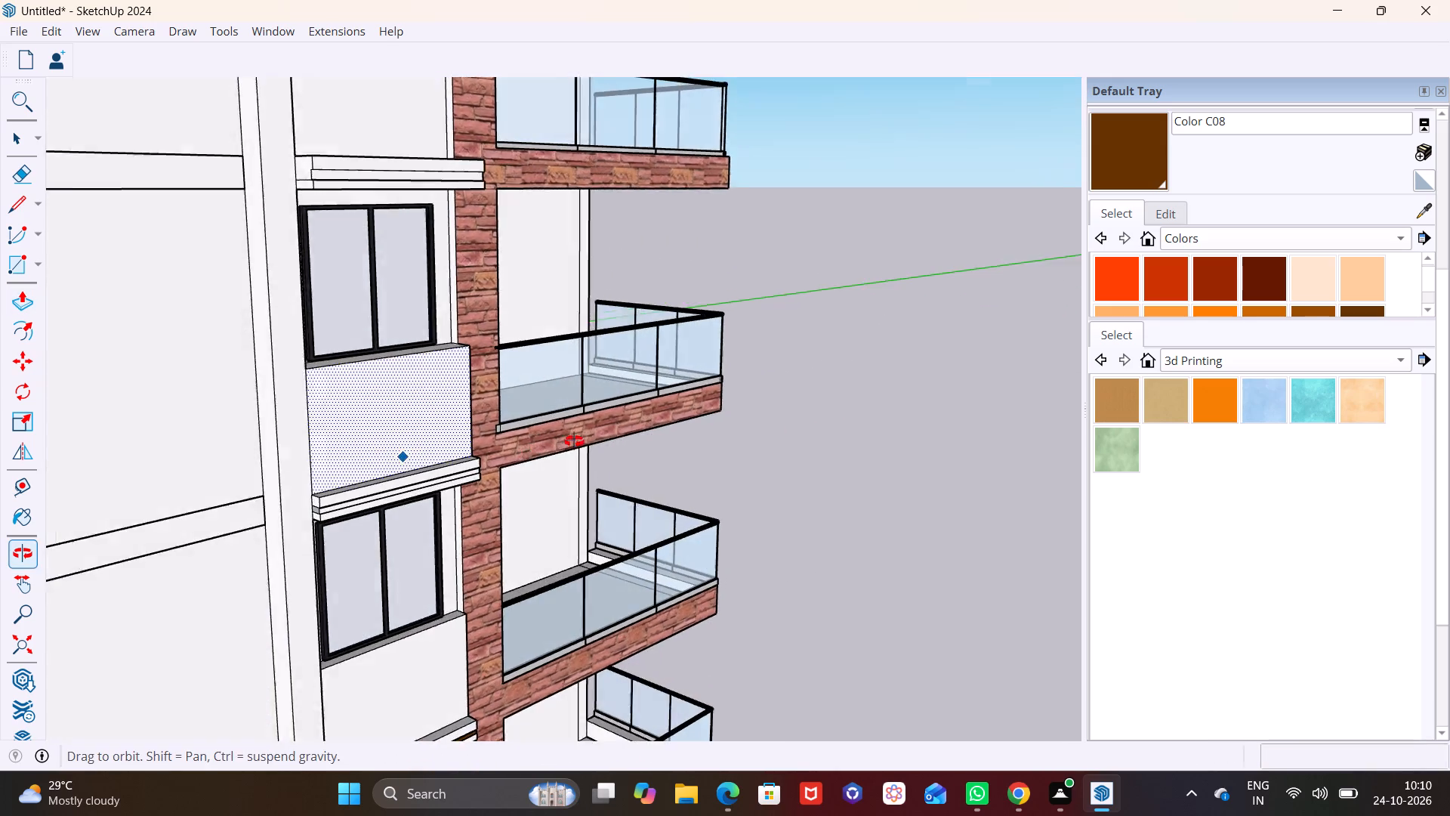
pyautogui.moveTo(574, 441); pyautogui.dragTo(600, 441, button='middle')
pyautogui.scroll(-4, 465, 384)
pyautogui.moveTo(474, 361); pyautogui.dragTo(342, 654, button='middle')
pyautogui.scroll(7, 301, 552)
pyautogui.moveTo(298, 546); pyautogui.dragTo(123, 619, button='middle')
pyautogui.click(35, 255)
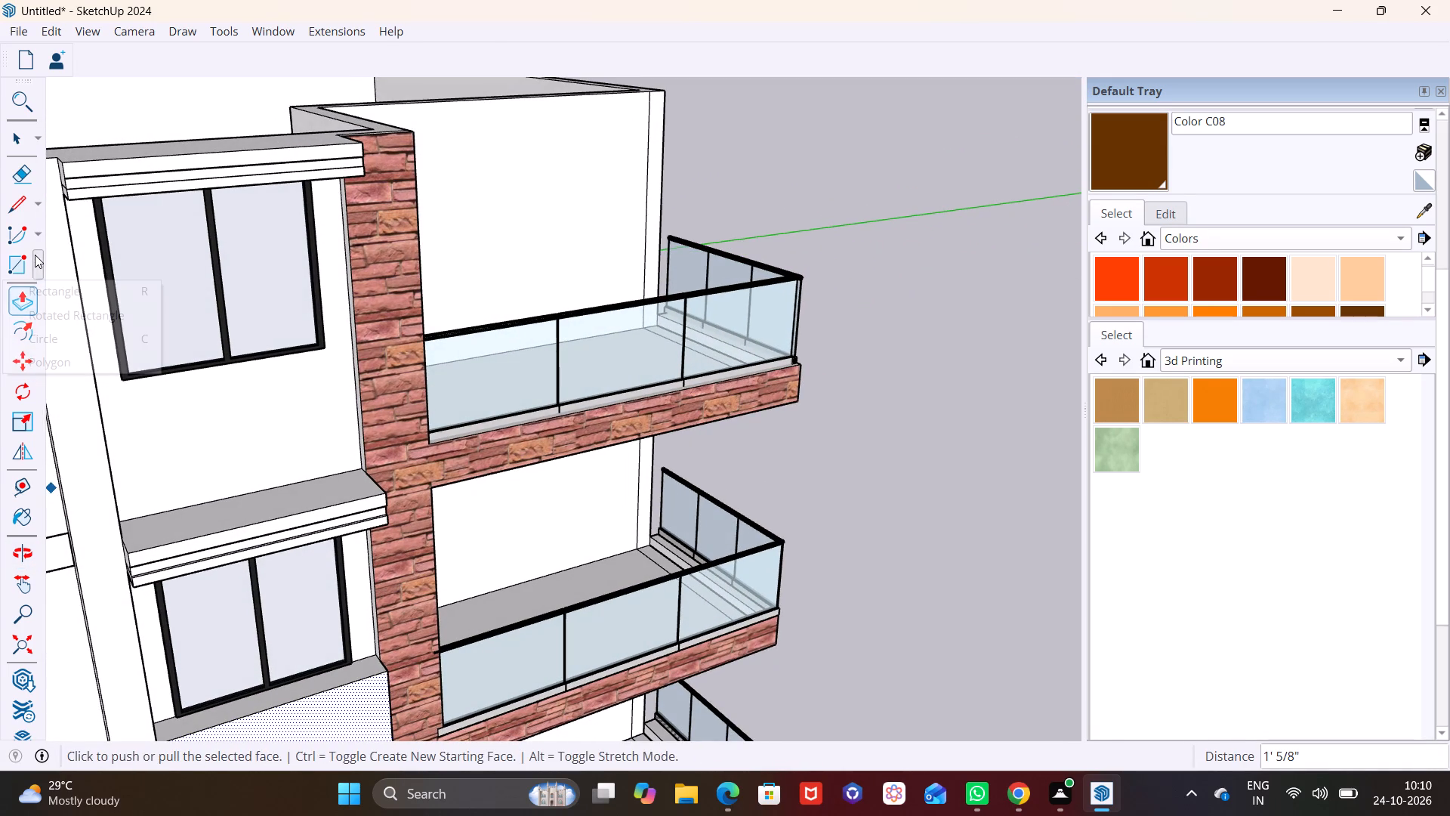
pyautogui.click(45, 286)
pyautogui.scroll(3, 162, 505)
pyautogui.moveTo(172, 567); pyautogui.dragTo(52, 535, button='middle')
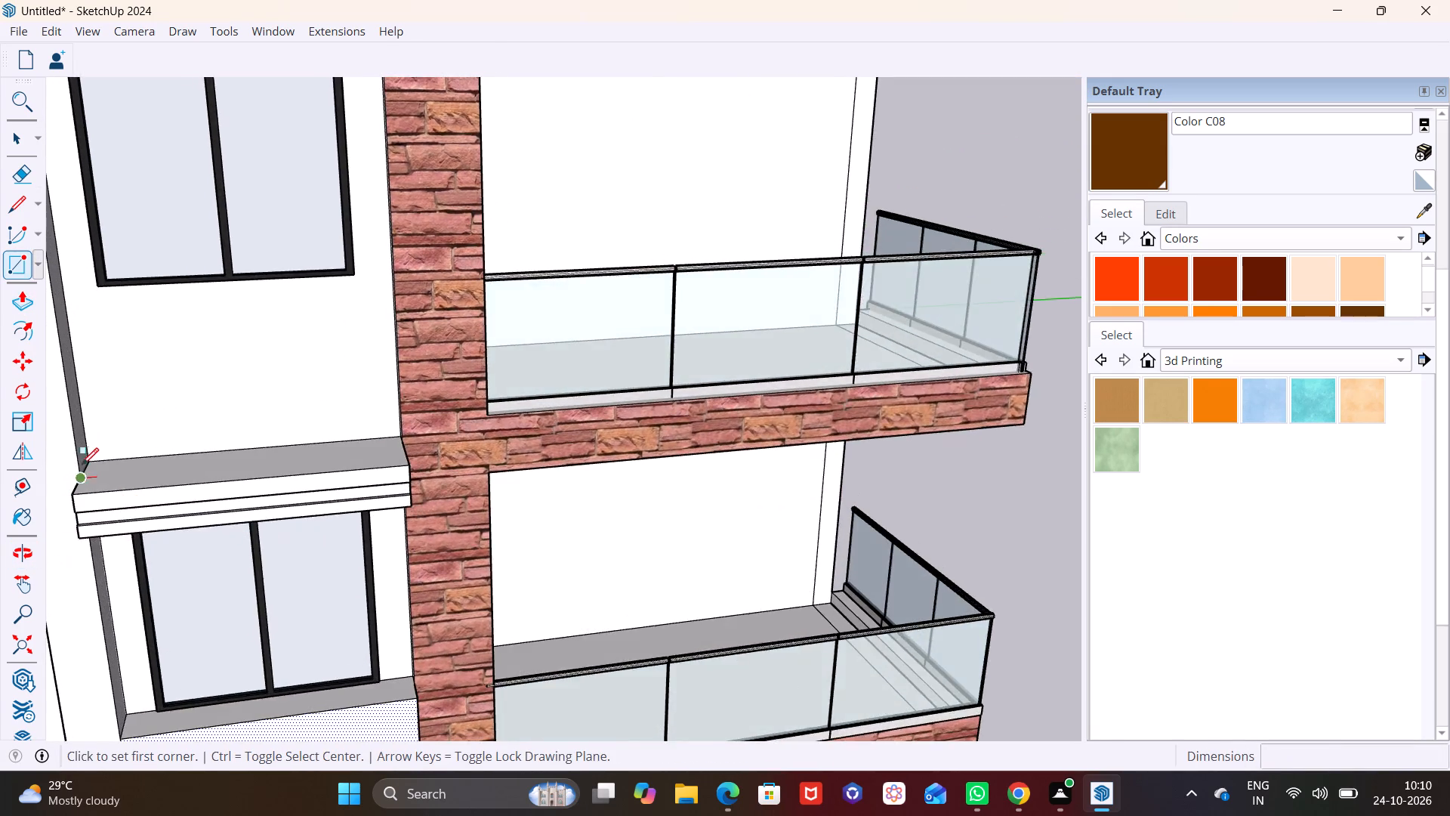
pyautogui.scroll(4, 84, 465)
pyautogui.click(100, 456)
pyautogui.scroll(-3, 267, 431)
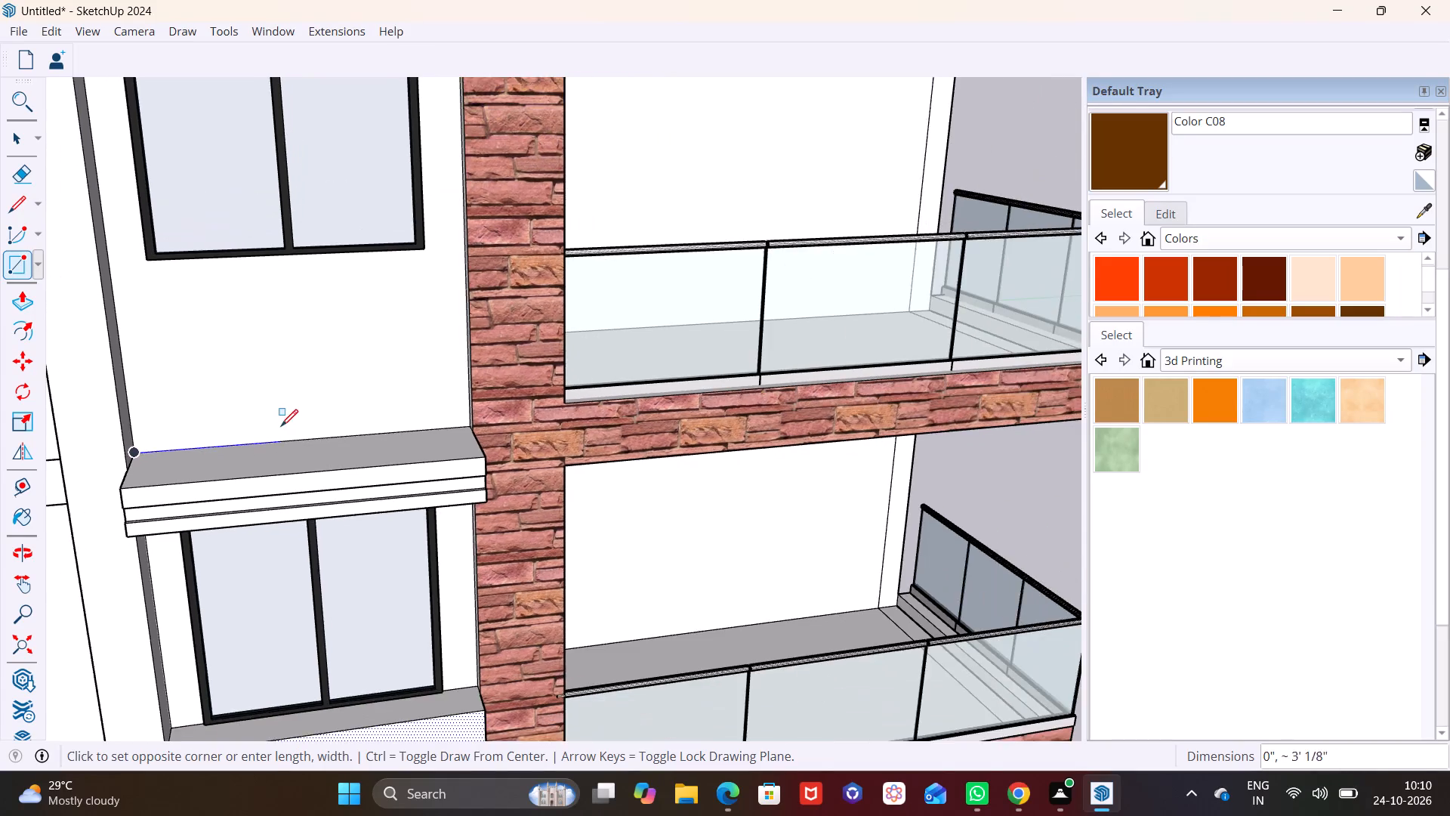
pyautogui.moveTo(285, 426); pyautogui.dragTo(452, 462, button='middle')
pyautogui.scroll(-1, 480, 435)
pyautogui.scroll(6, 483, 432)
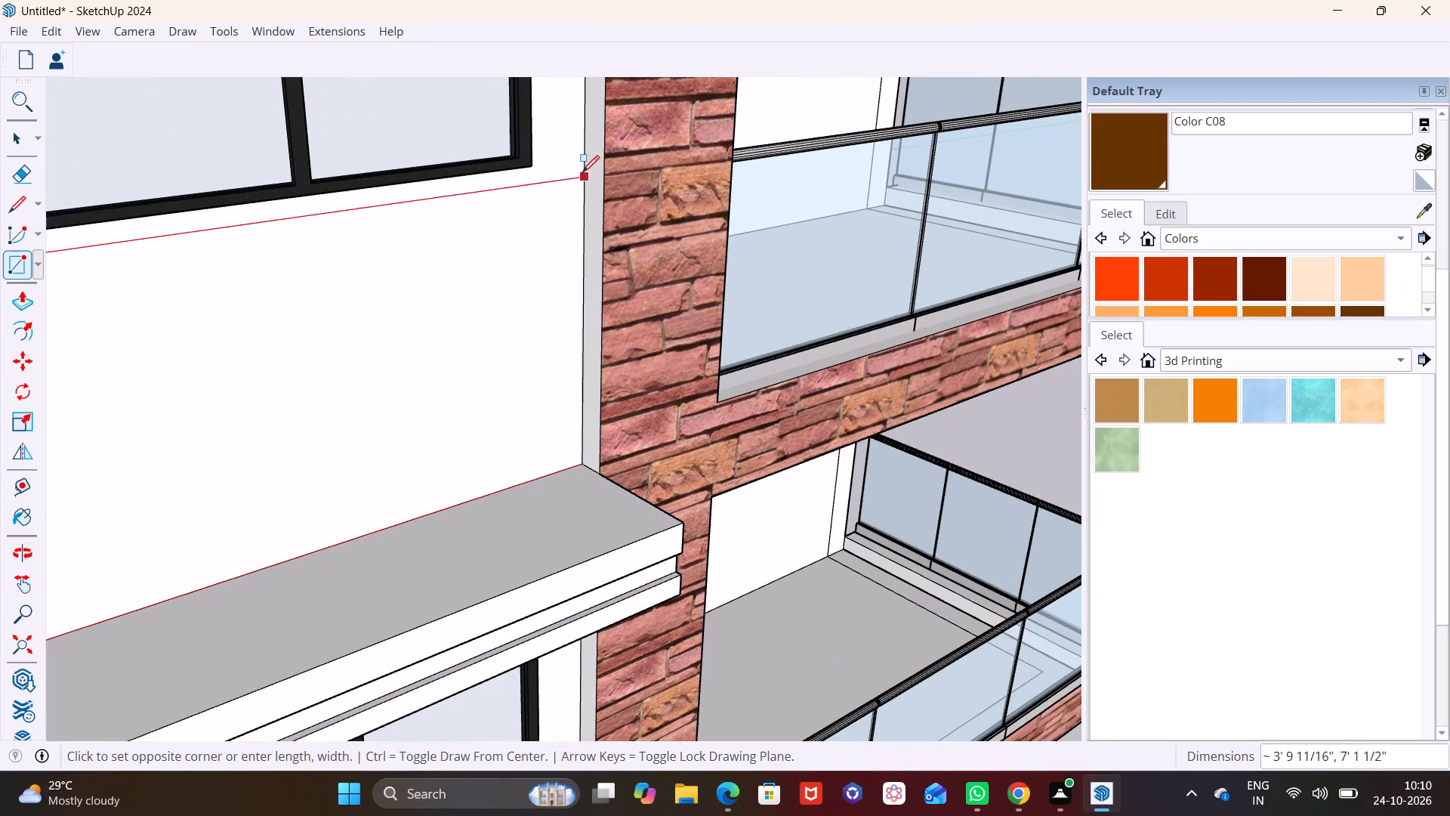
pyautogui.moveTo(572, 166); pyautogui.dragTo(562, 164, button='middle')
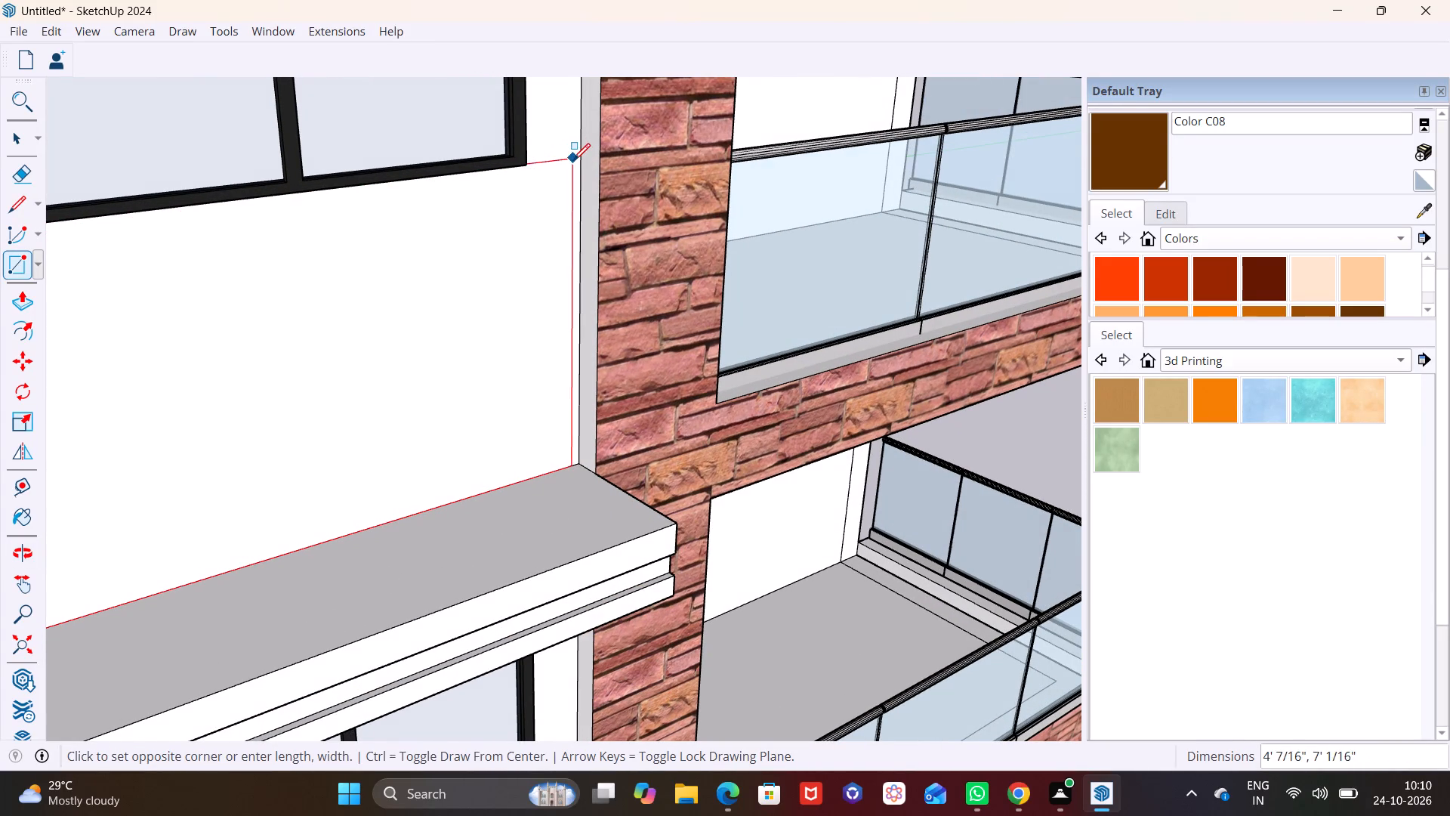
pyautogui.click(575, 162)
# Pull the rectangle beneath the top-storey window outward about 1' 5/8", flush with the column's front face.
pyautogui.scroll(-7, 393, 357)
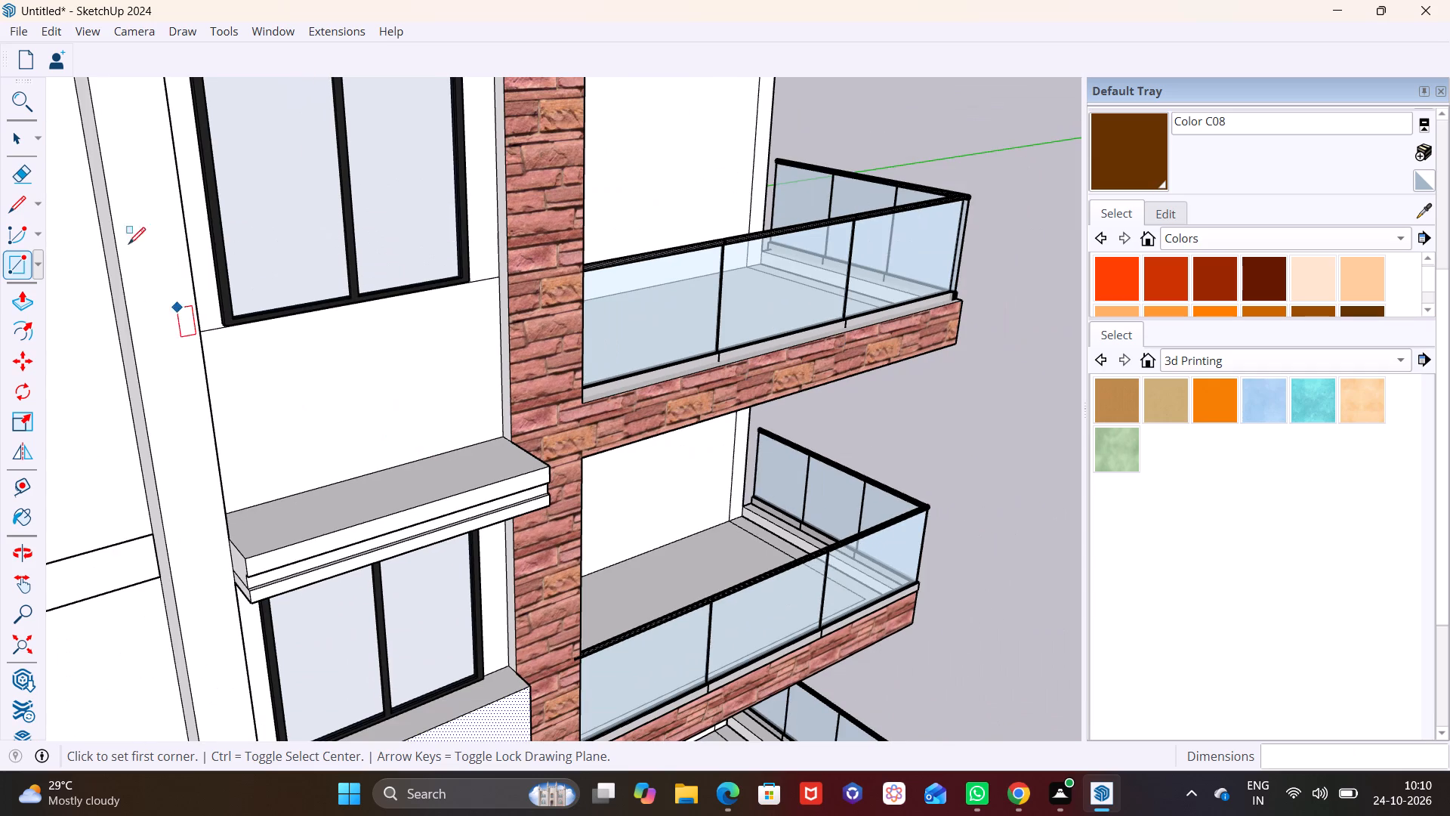
pyautogui.click(23, 136)
pyautogui.click(301, 375)
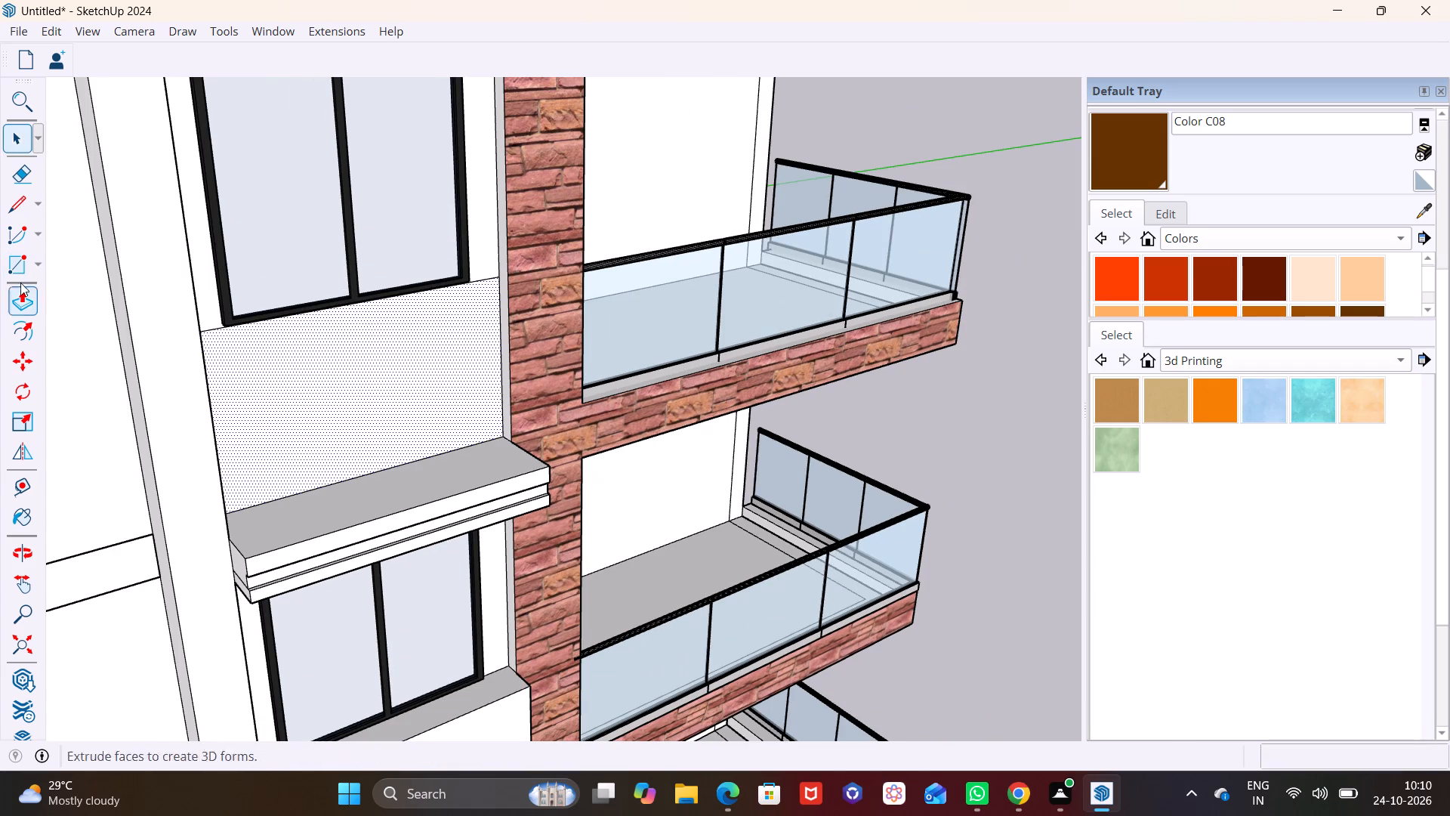
pyautogui.click(26, 293)
pyautogui.click(353, 386)
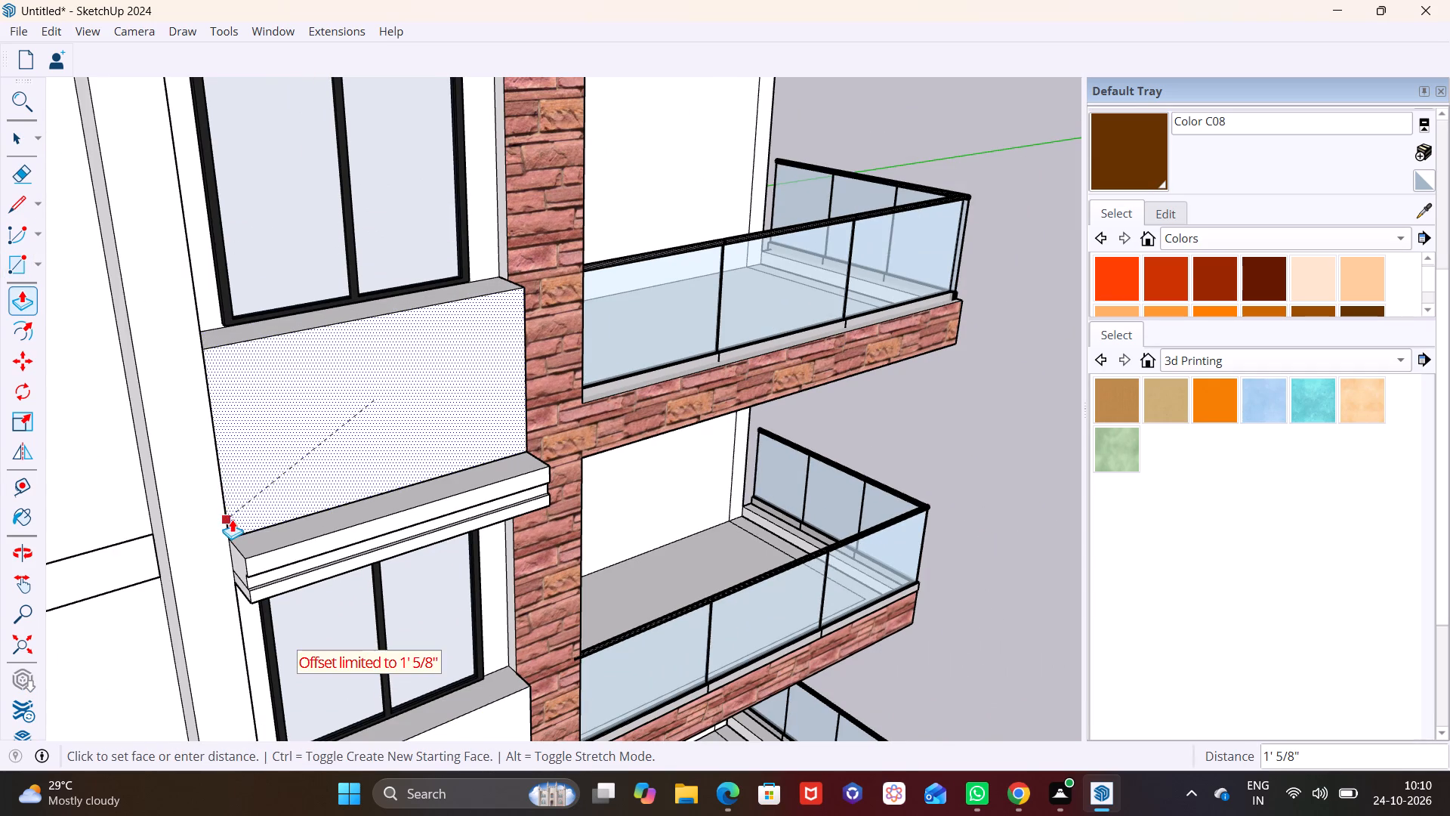
pyautogui.click(231, 519)
# Examine the raised panels and ledges beneath the windows from the lower storeys up to the whole facade.
pyautogui.scroll(-13, 259, 517)
pyautogui.moveTo(457, 596); pyautogui.dragTo(253, 564, button='middle')
pyautogui.scroll(-2, 307, 572)
pyautogui.keyDown('shift'); pyautogui.moveTo(446, 620); pyautogui.dragTo(437, 270, button='middle'); pyautogui.keyUp('shift')
pyautogui.scroll(10, 441, 336)
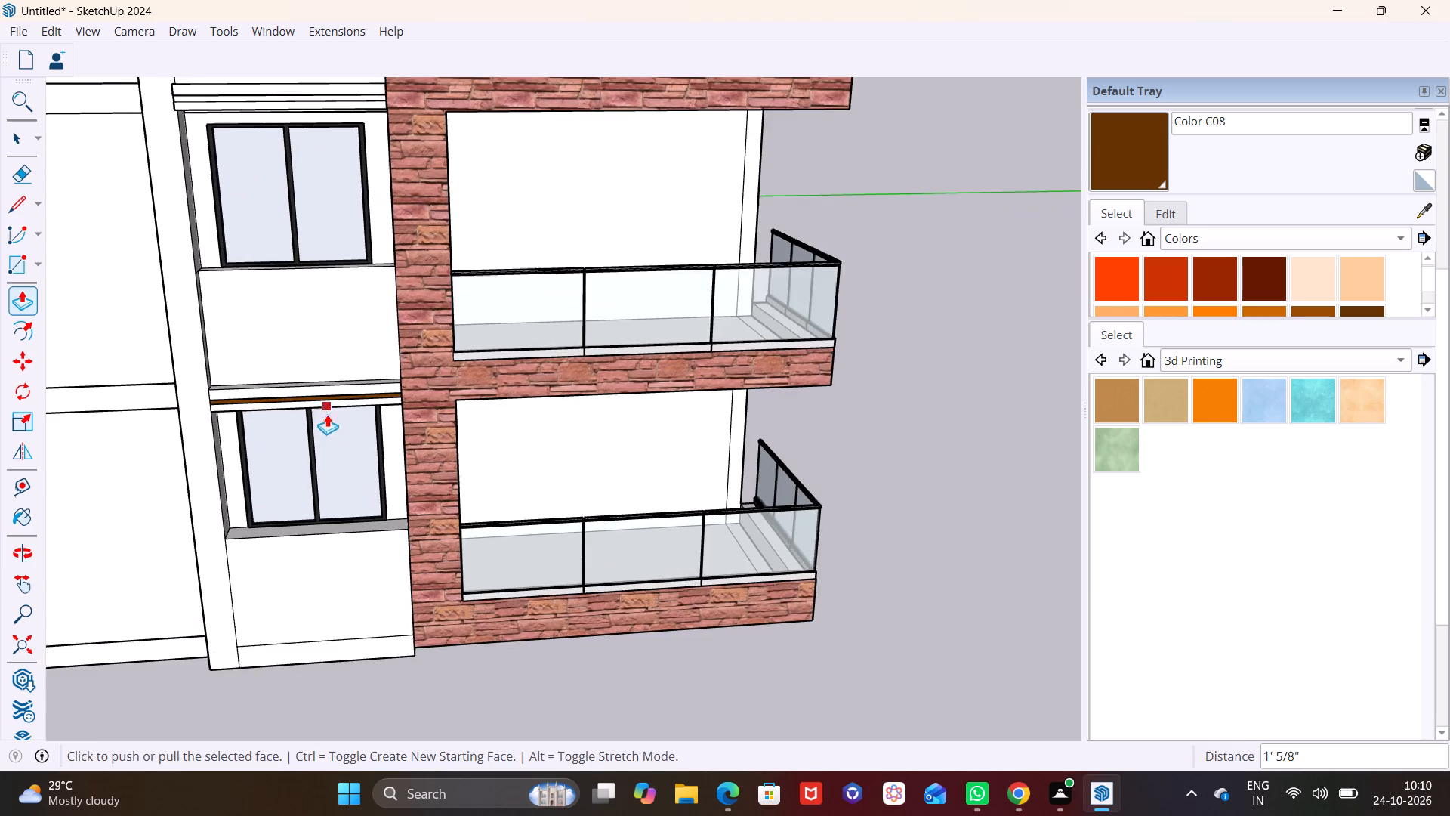
pyautogui.moveTo(330, 426); pyautogui.dragTo(384, 382, button='middle')
pyautogui.scroll(1, 328, 426)
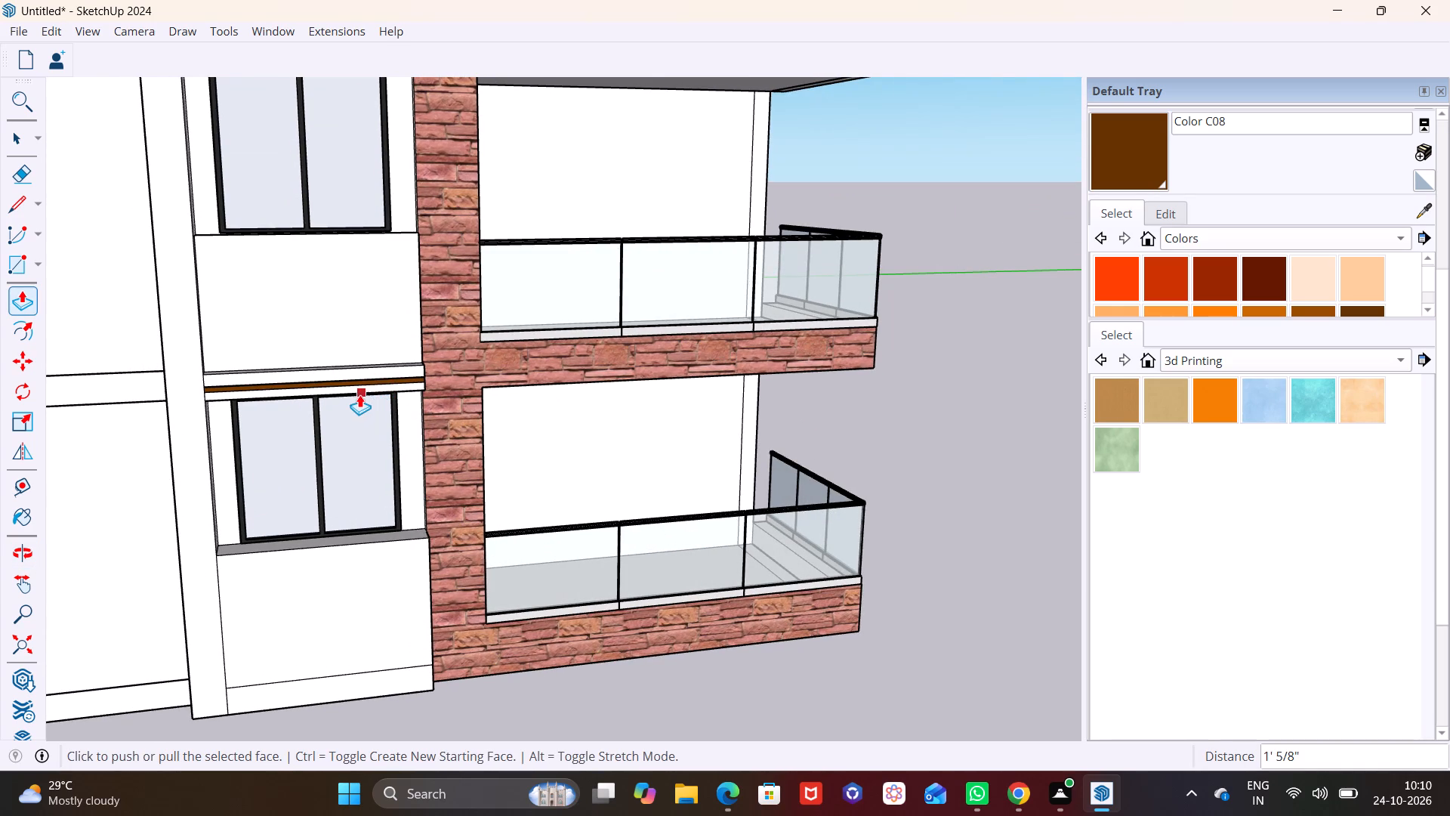
pyautogui.moveTo(307, 305); pyautogui.dragTo(385, 394, button='middle')
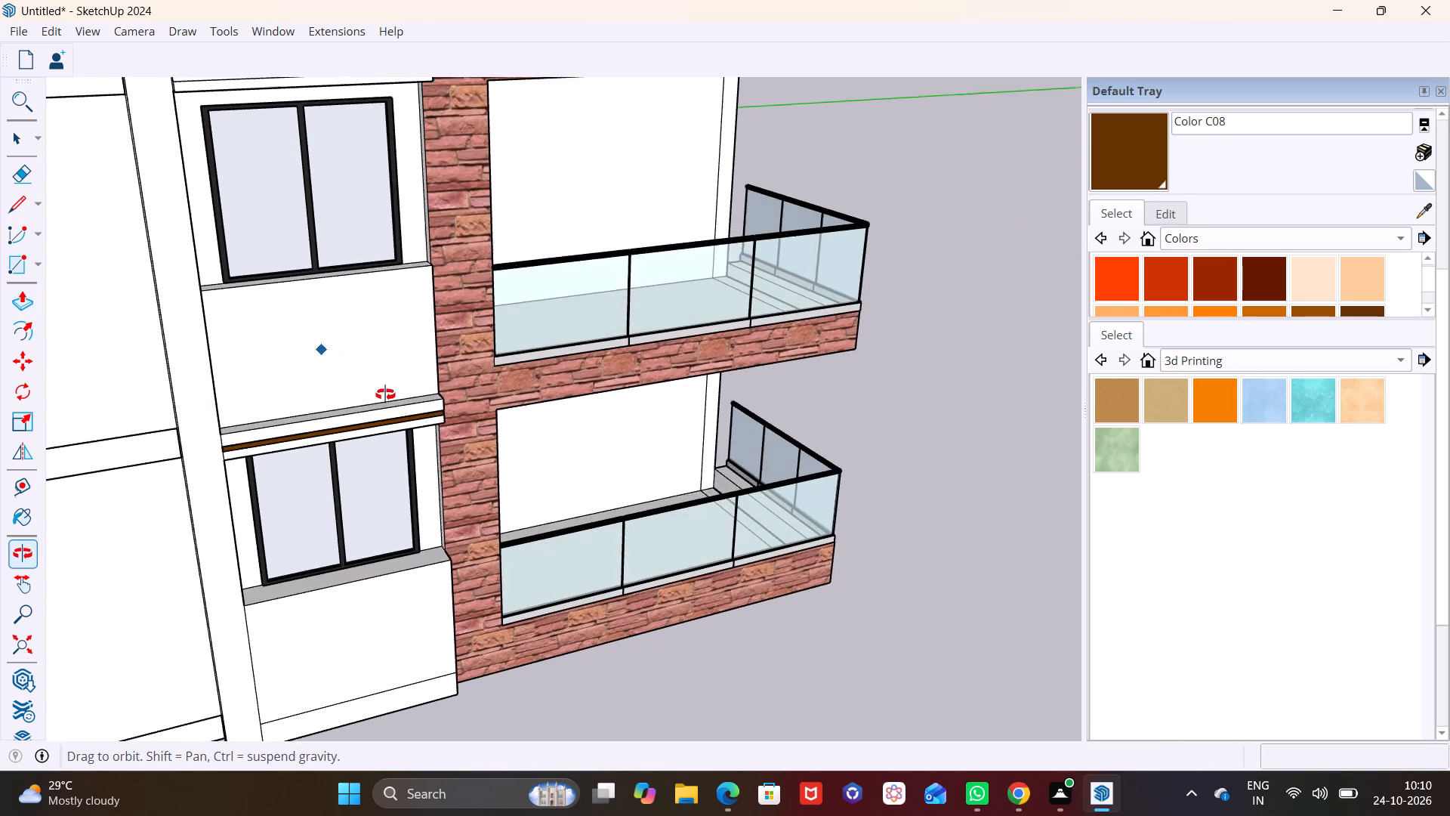
pyautogui.moveTo(385, 394); pyautogui.dragTo(290, 364, button='middle')
pyautogui.scroll(-3, 283, 360)
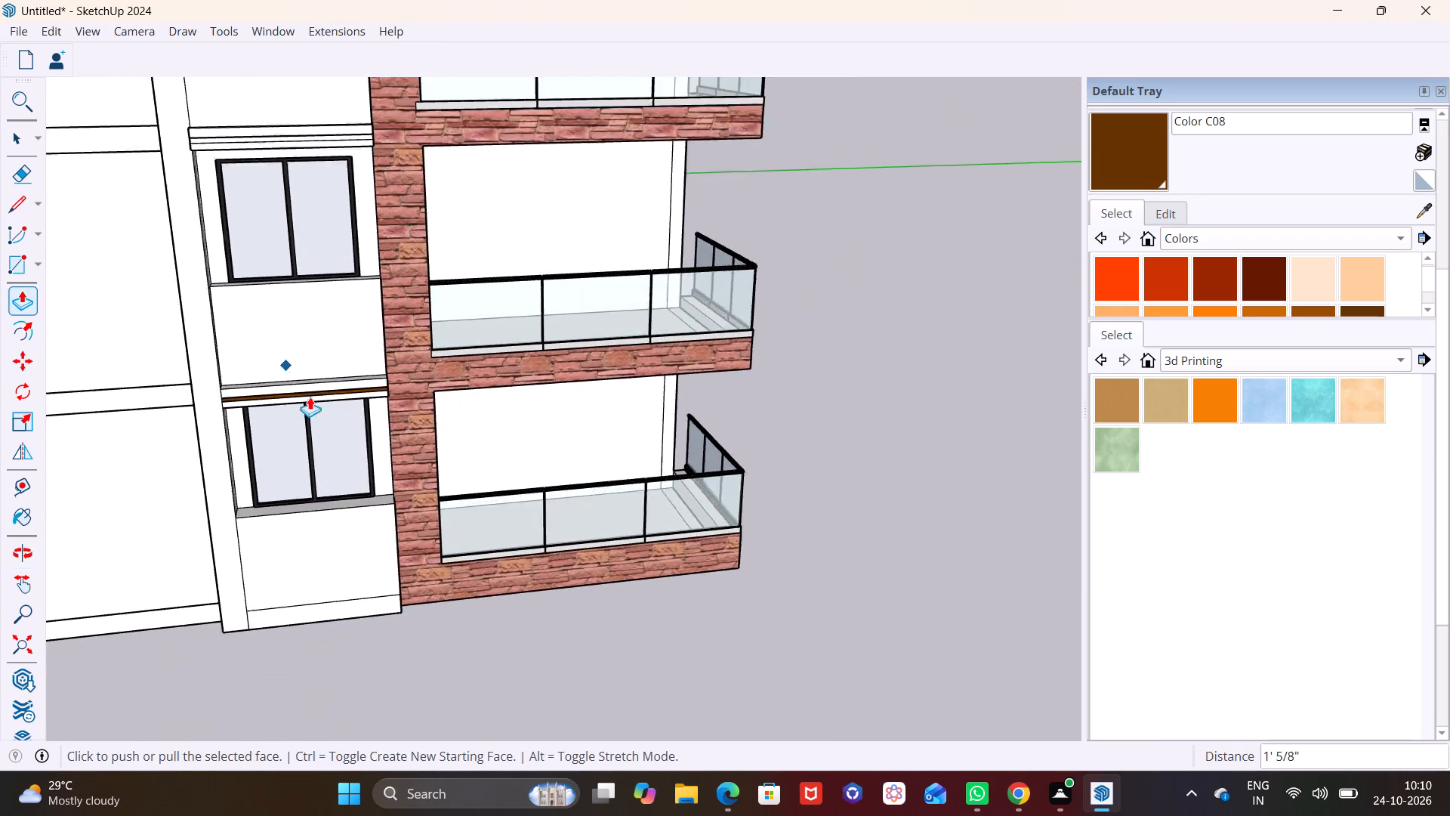
pyautogui.scroll(-8, 310, 397)
pyautogui.moveTo(327, 484); pyautogui.dragTo(315, 371, button='middle')
pyautogui.scroll(-2, 331, 377)
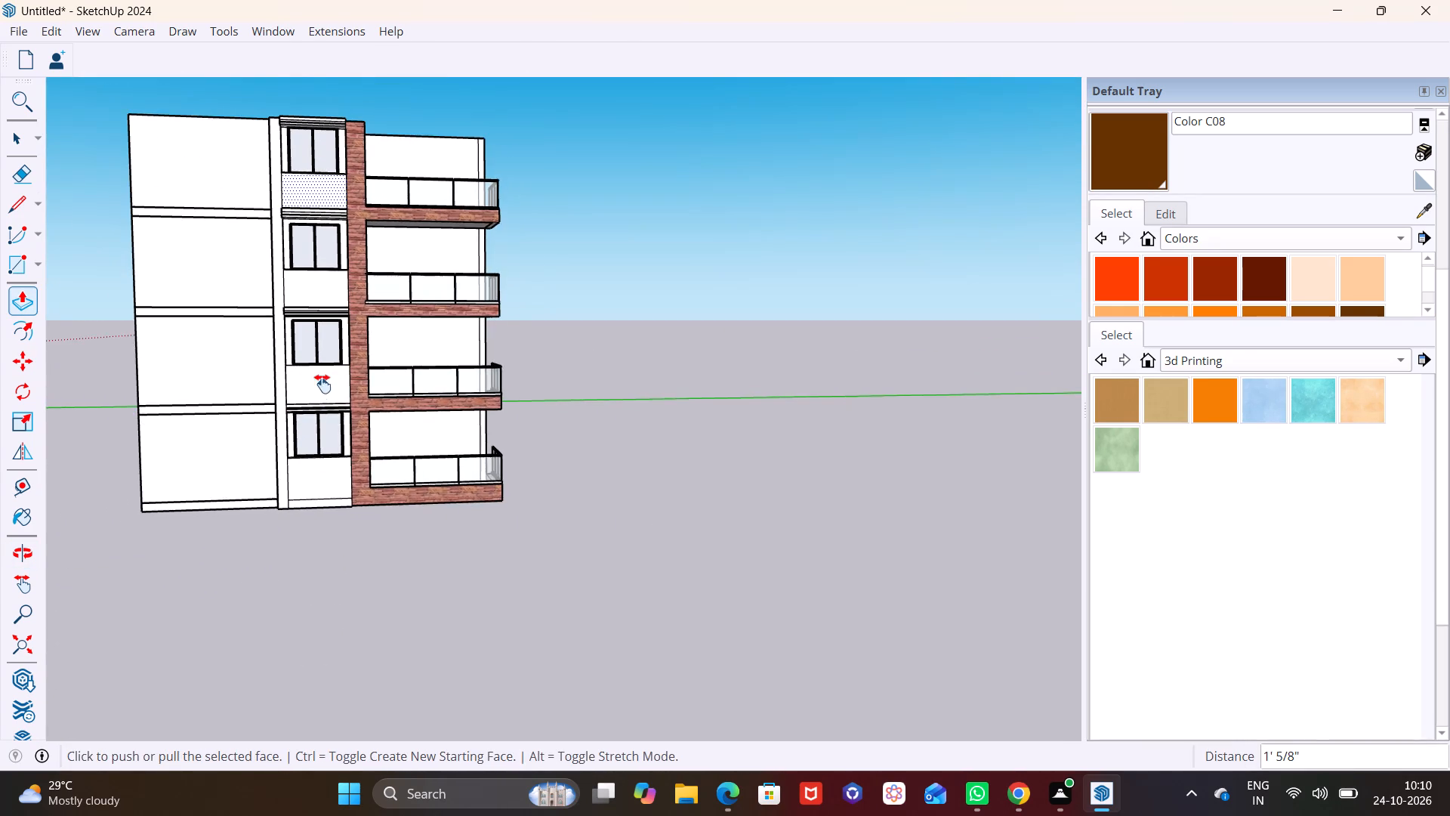
pyautogui.keyDown('shift'); pyautogui.moveTo(322, 384); pyautogui.dragTo(322, 508, button='middle'); pyautogui.keyUp('shift')
# Sample the brown from the ledge groove above the ground-storey window and paint the second-storey window's ledge groove with it.
pyautogui.scroll(12, 321, 507)
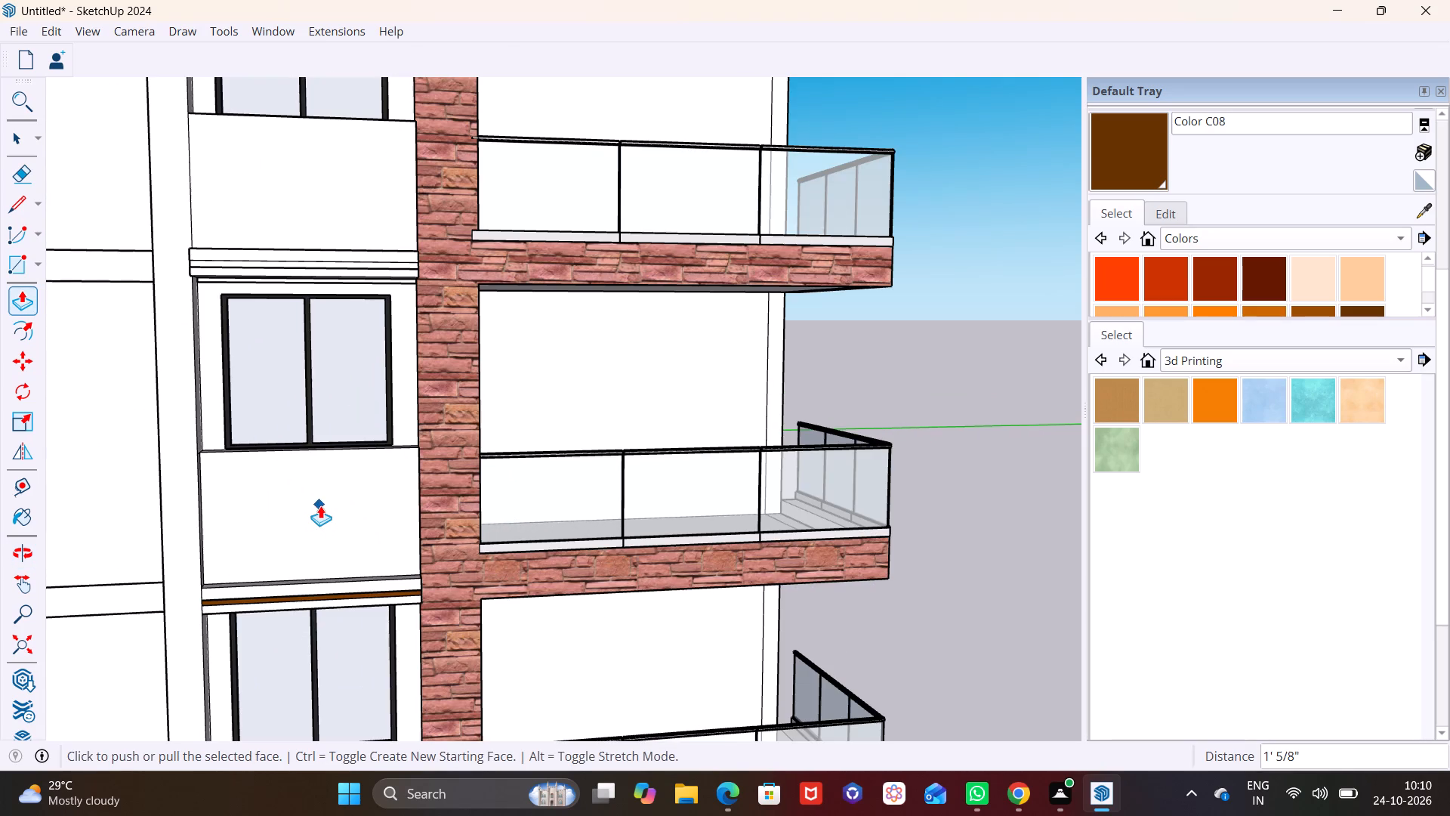
pyautogui.scroll(1, 1382, 216)
pyautogui.click(1419, 278)
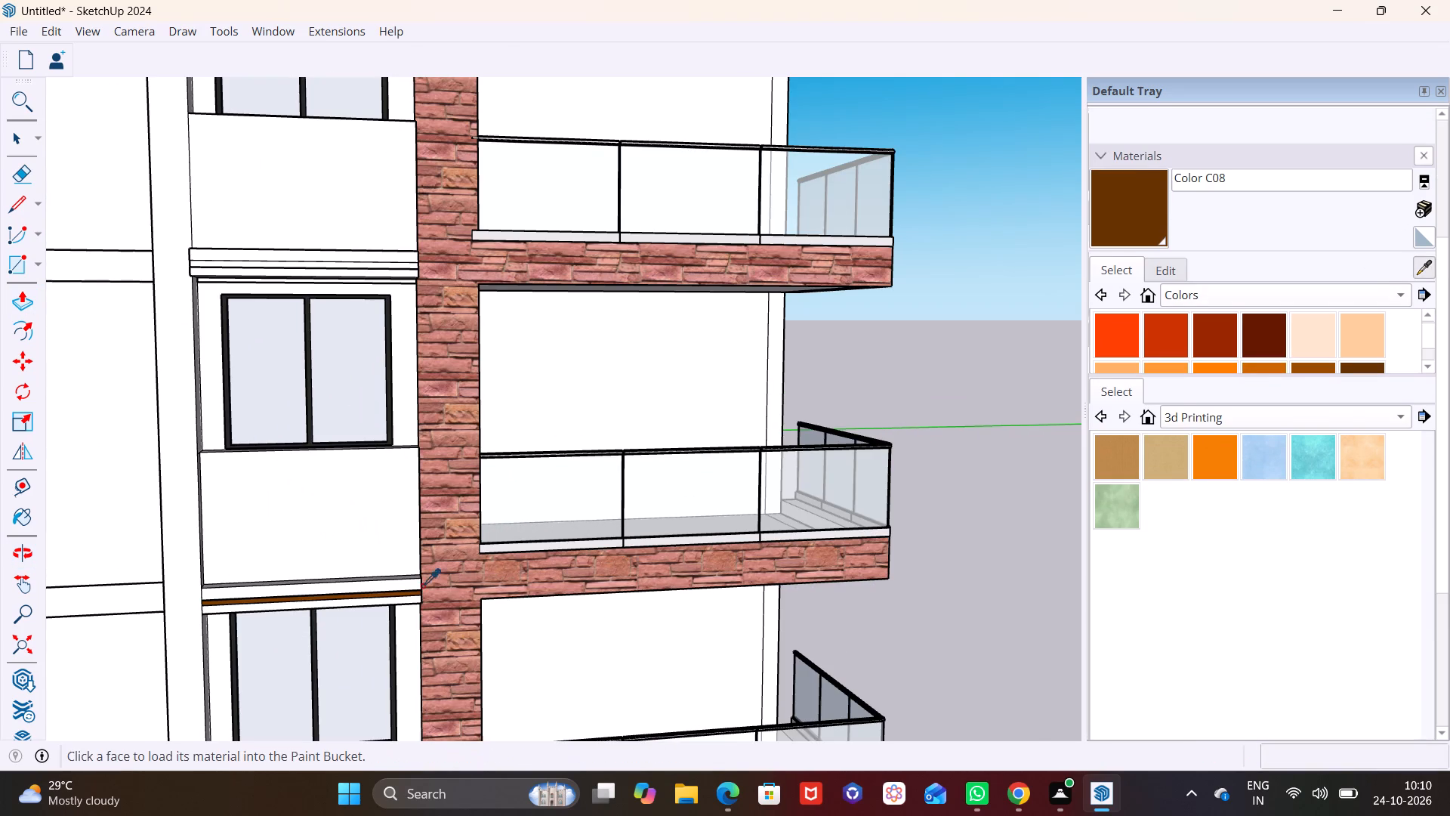
pyautogui.scroll(4, 397, 592)
pyautogui.click(370, 598)
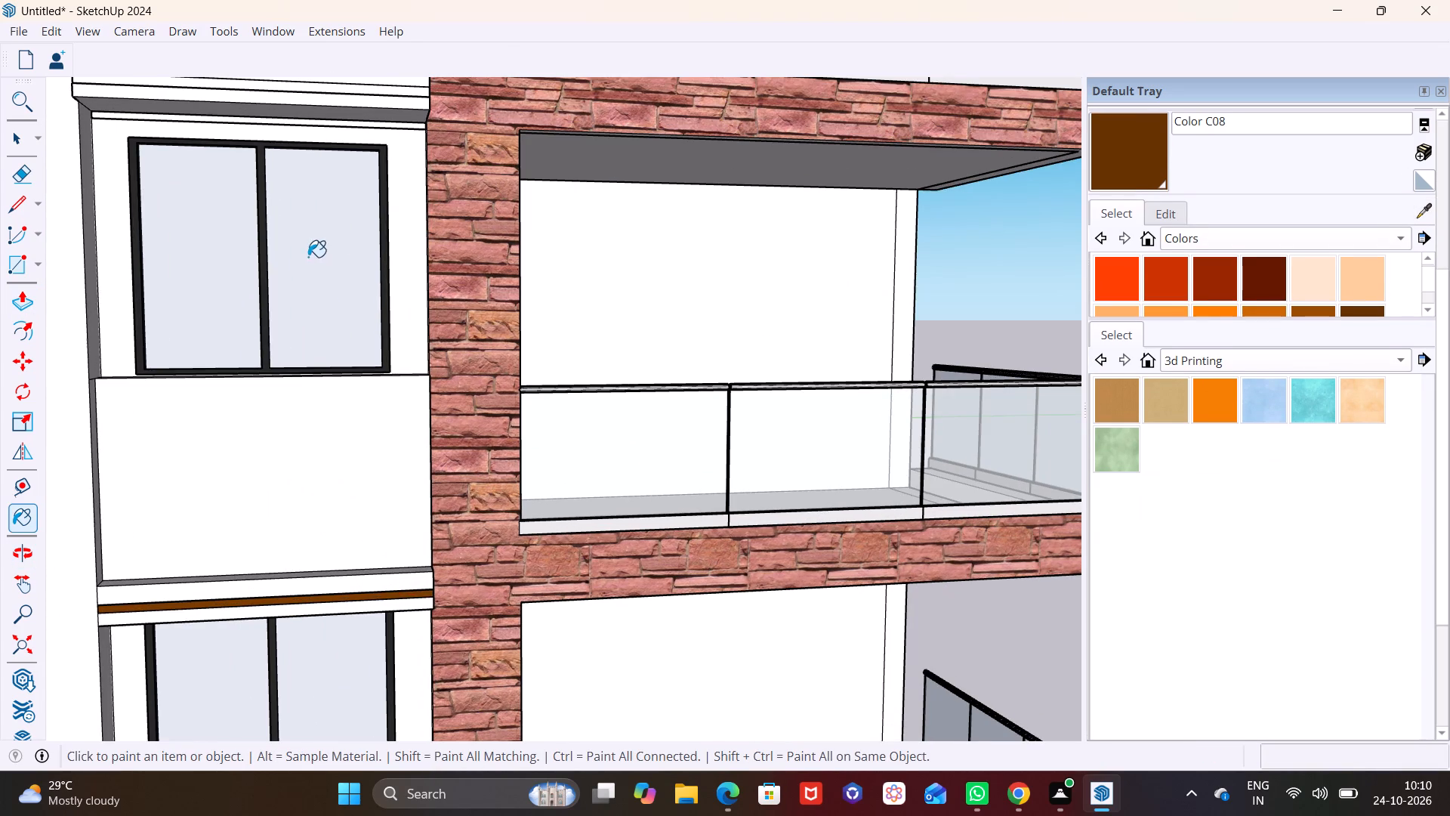
pyautogui.scroll(-3, 315, 257)
pyautogui.moveTo(319, 289); pyautogui.dragTo(319, 357, button='middle')
pyautogui.scroll(9, 231, 105)
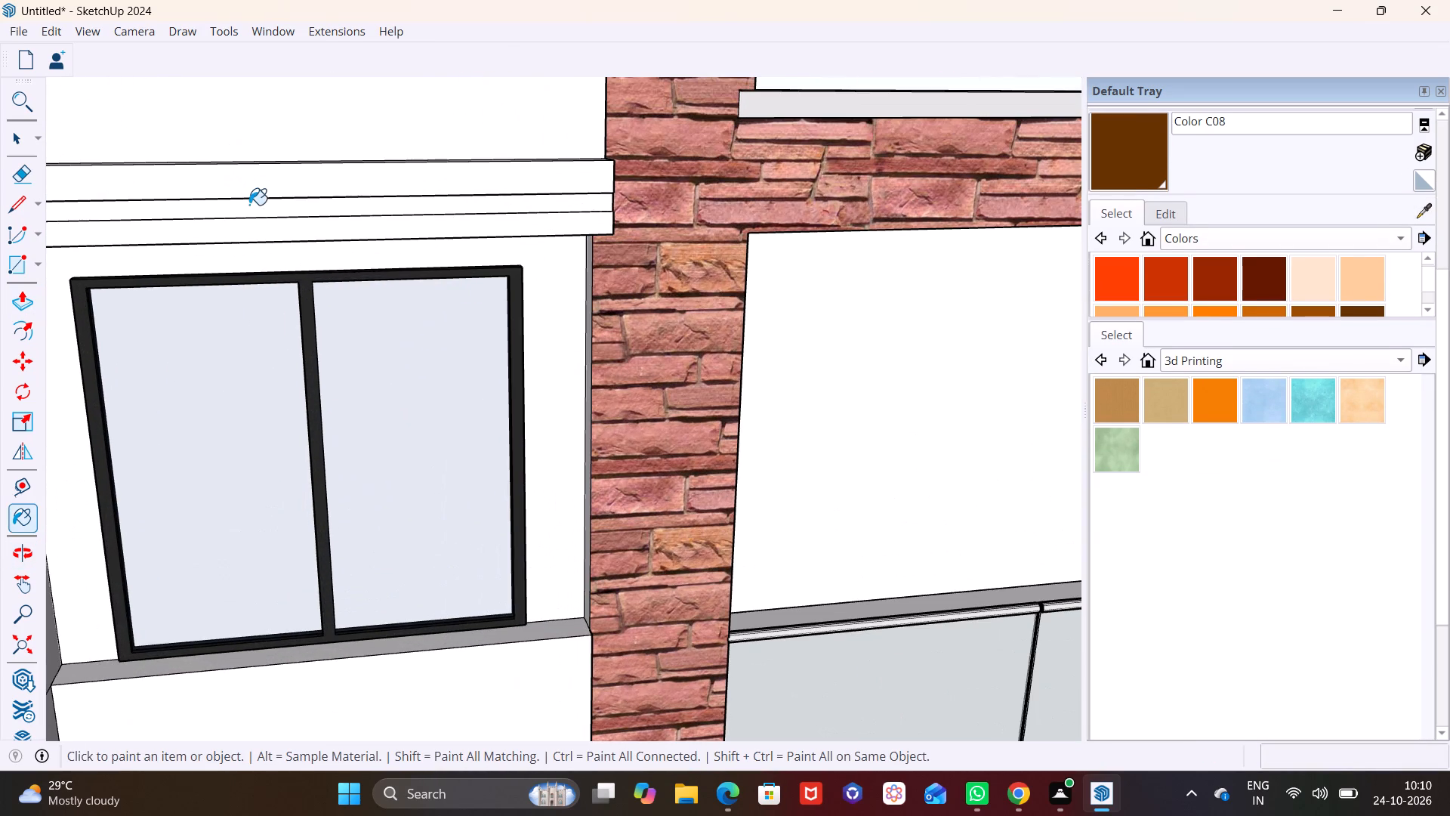
pyautogui.click(249, 205)
# Paint the ledge grooves above the third-storey and top-storey windows brown with Color C08.
pyautogui.scroll(-14, 249, 205)
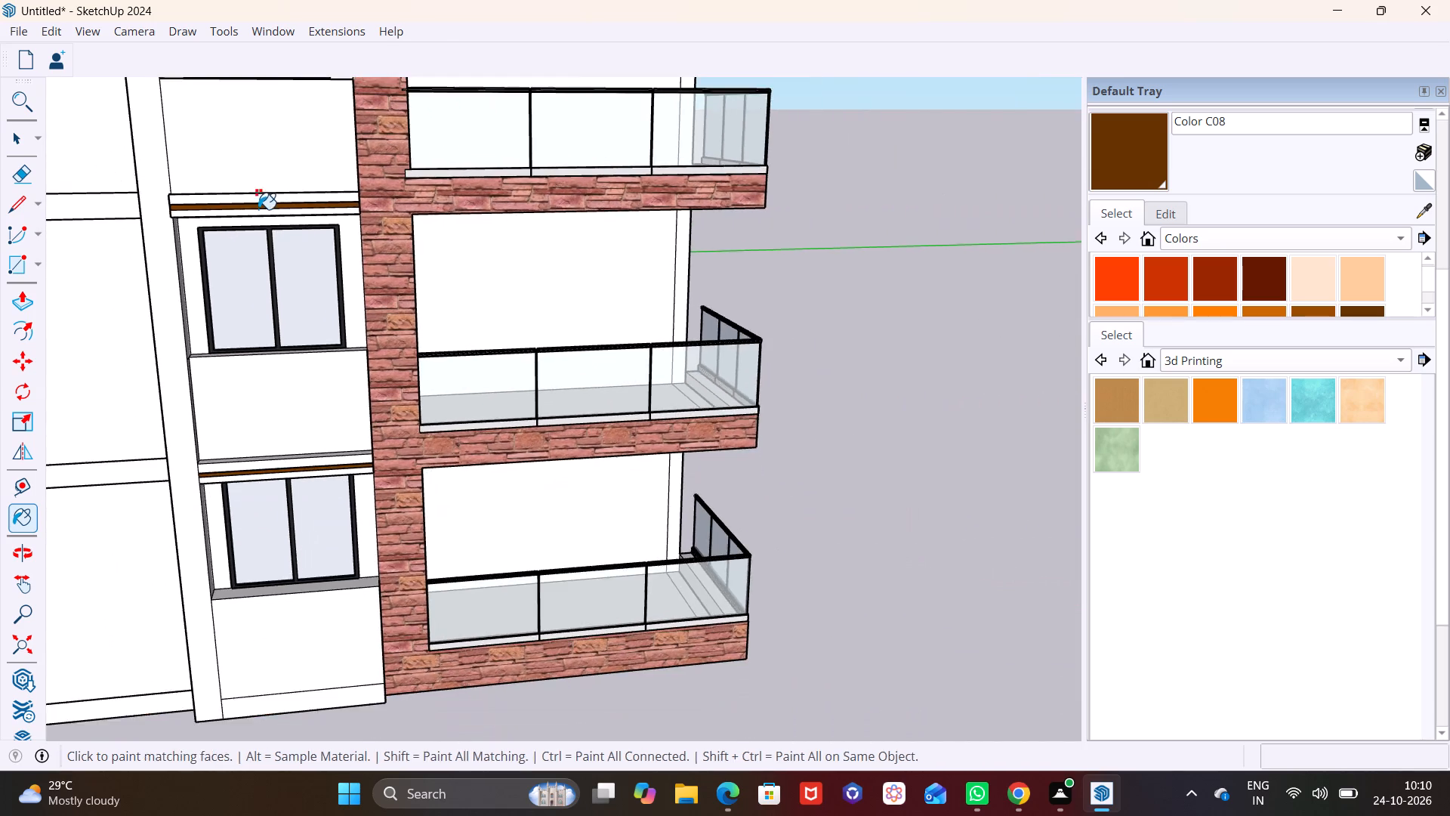
pyautogui.keyDown('shift'); pyautogui.moveTo(259, 218); pyautogui.dragTo(233, 691, button='middle'); pyautogui.keyUp('shift')
pyautogui.scroll(11, 252, 357)
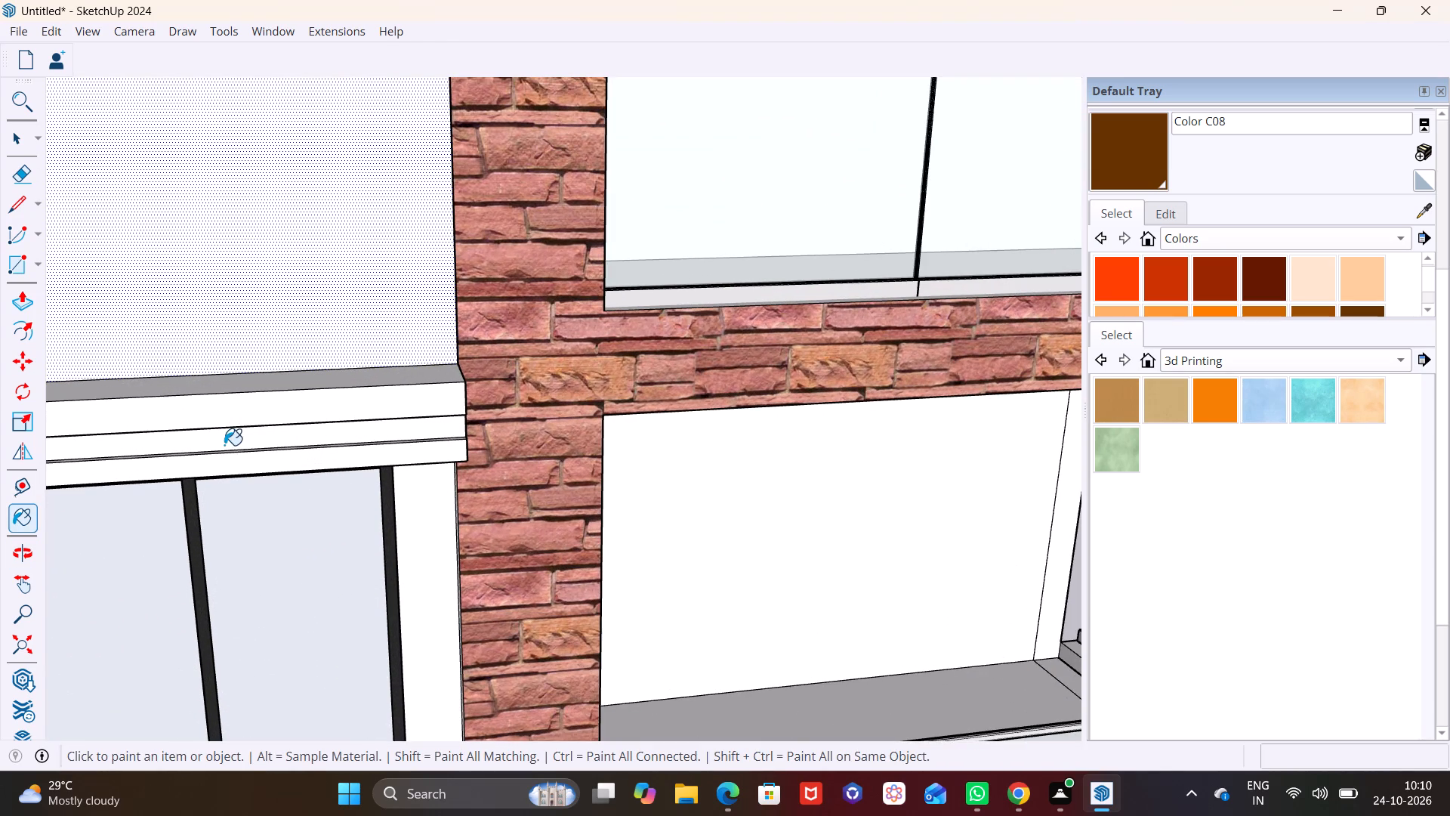
pyautogui.click(224, 445)
pyautogui.scroll(-12, 237, 435)
pyautogui.keyDown('shift'); pyautogui.moveTo(272, 443); pyautogui.dragTo(411, 698, button='middle'); pyautogui.keyUp('shift')
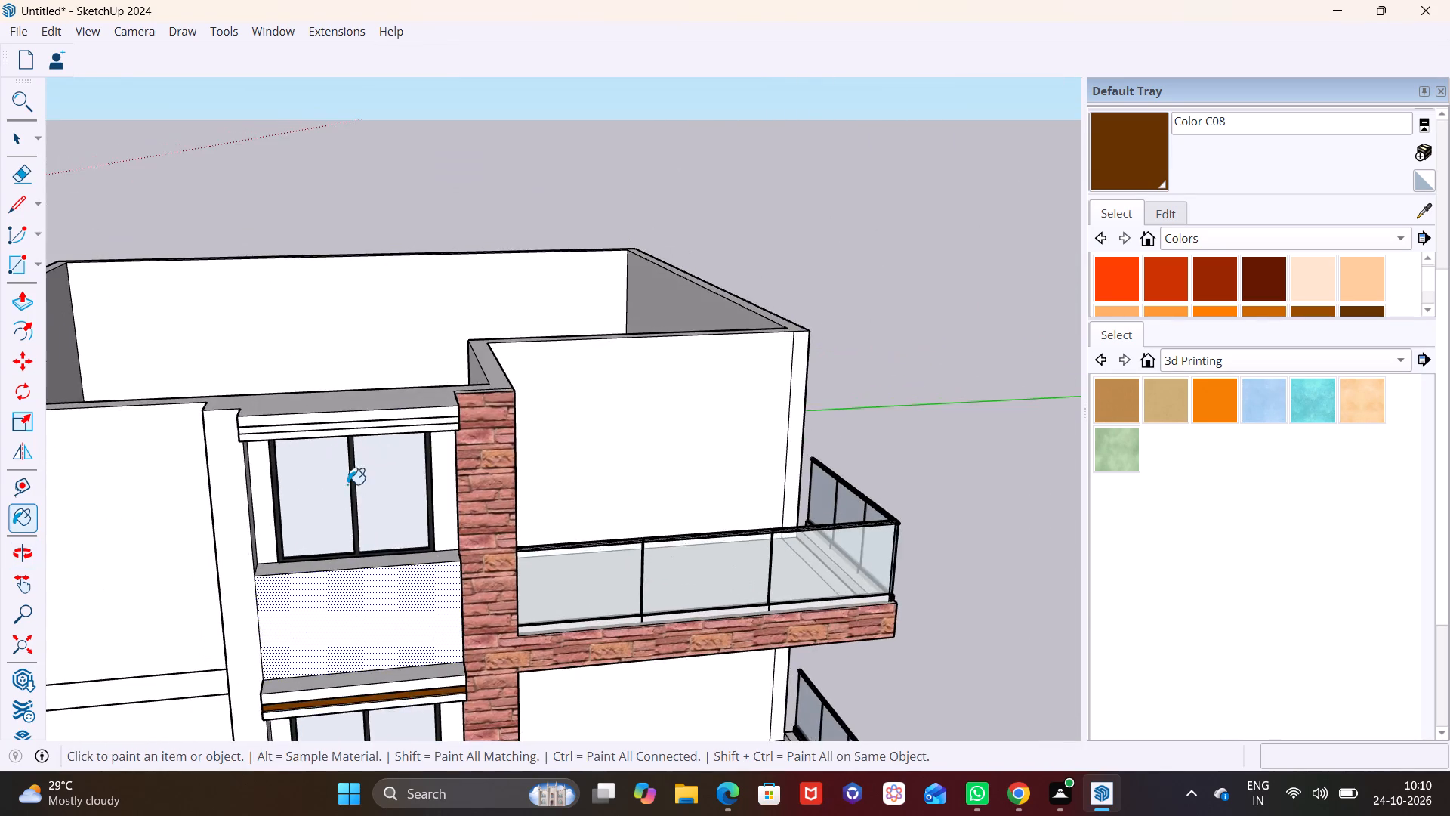
pyautogui.scroll(9, 347, 484)
pyautogui.moveTo(326, 409); pyautogui.dragTo(411, 347, button='middle')
pyautogui.click(271, 299)
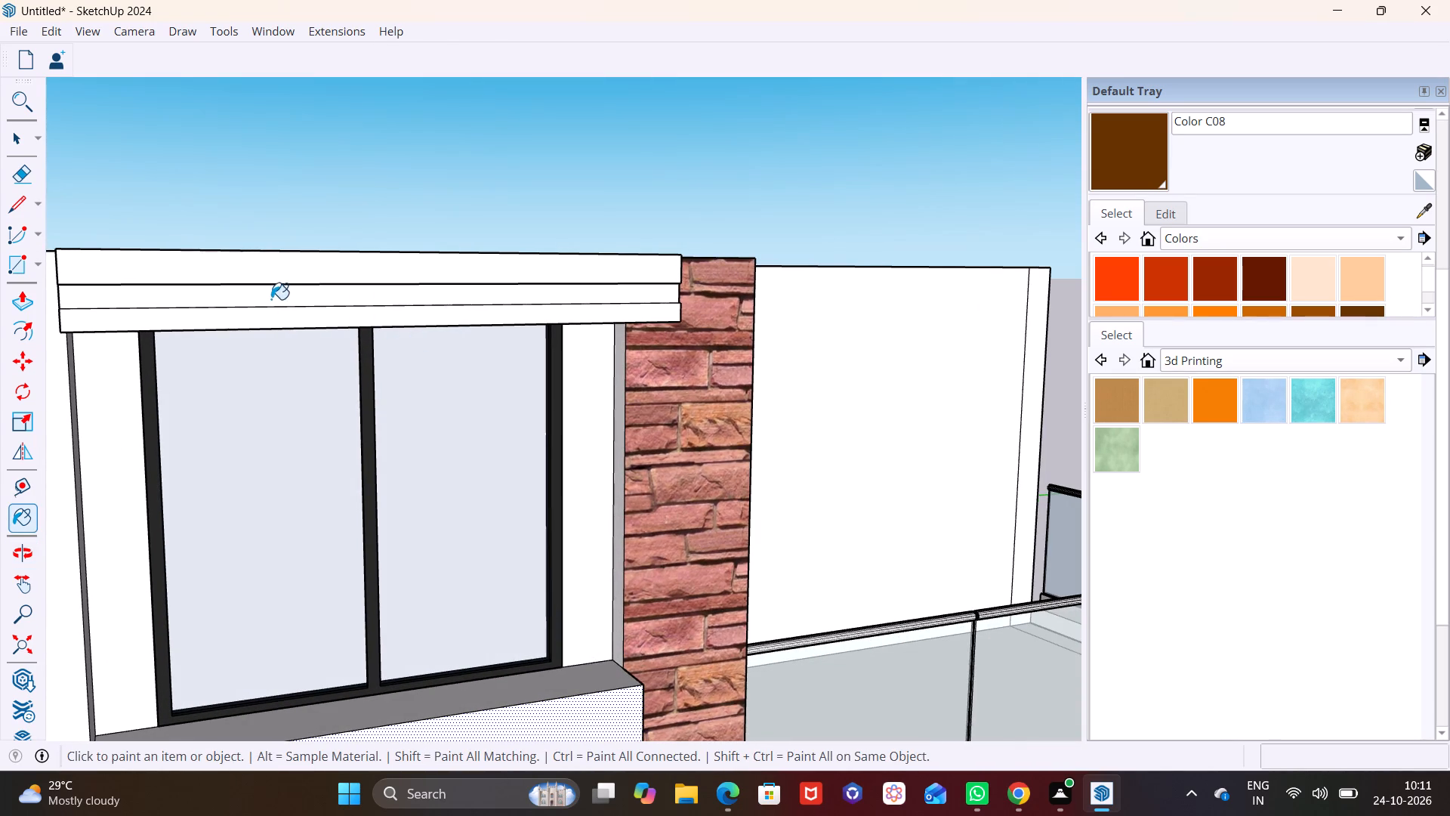
# Paint the front and outer side faces of the plain full-height column beside the windows brown with Color C08.
pyautogui.scroll(-12, 360, 394)
pyautogui.scroll(-6, 388, 558)
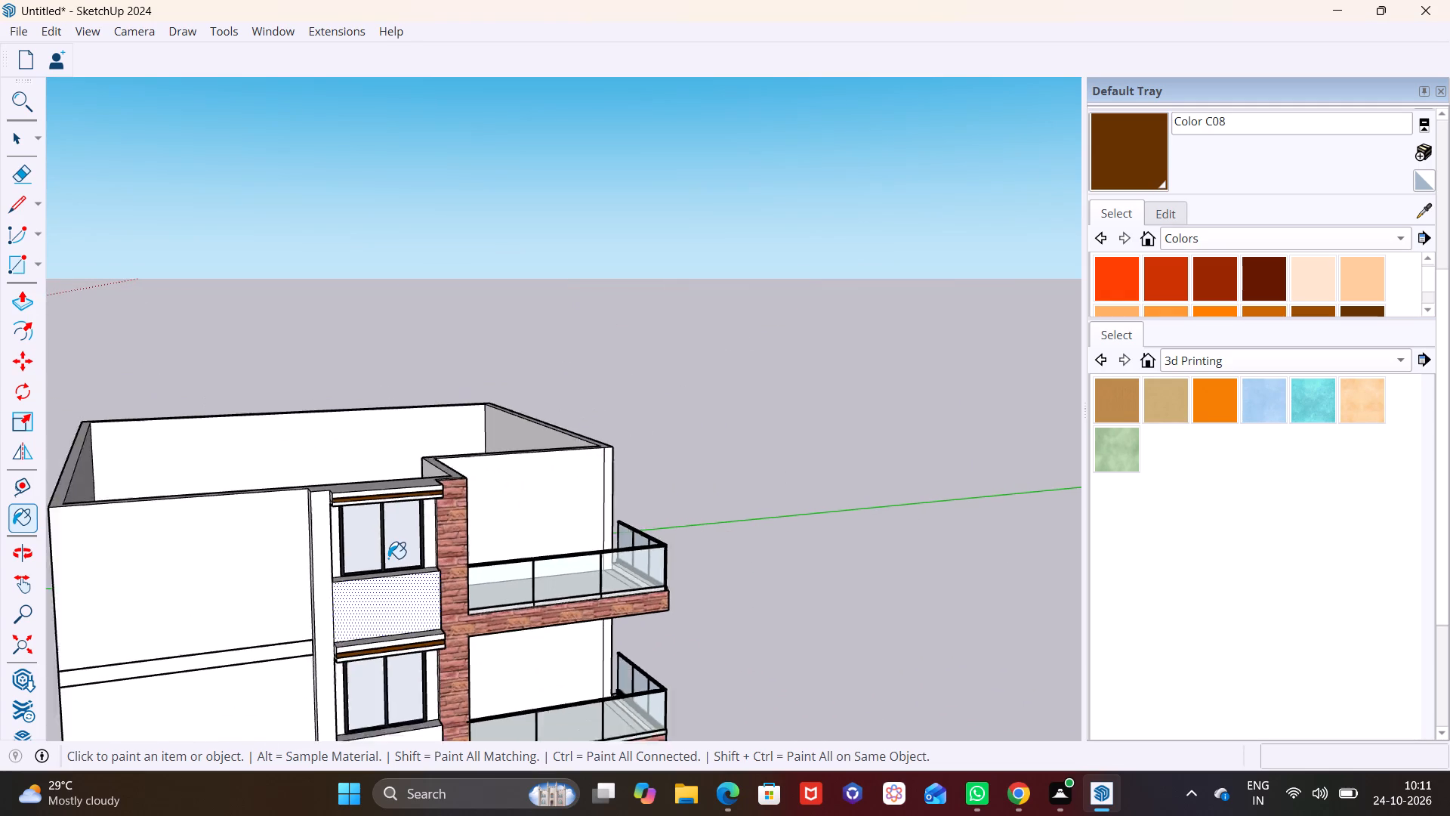
pyautogui.scroll(-6, 388, 558)
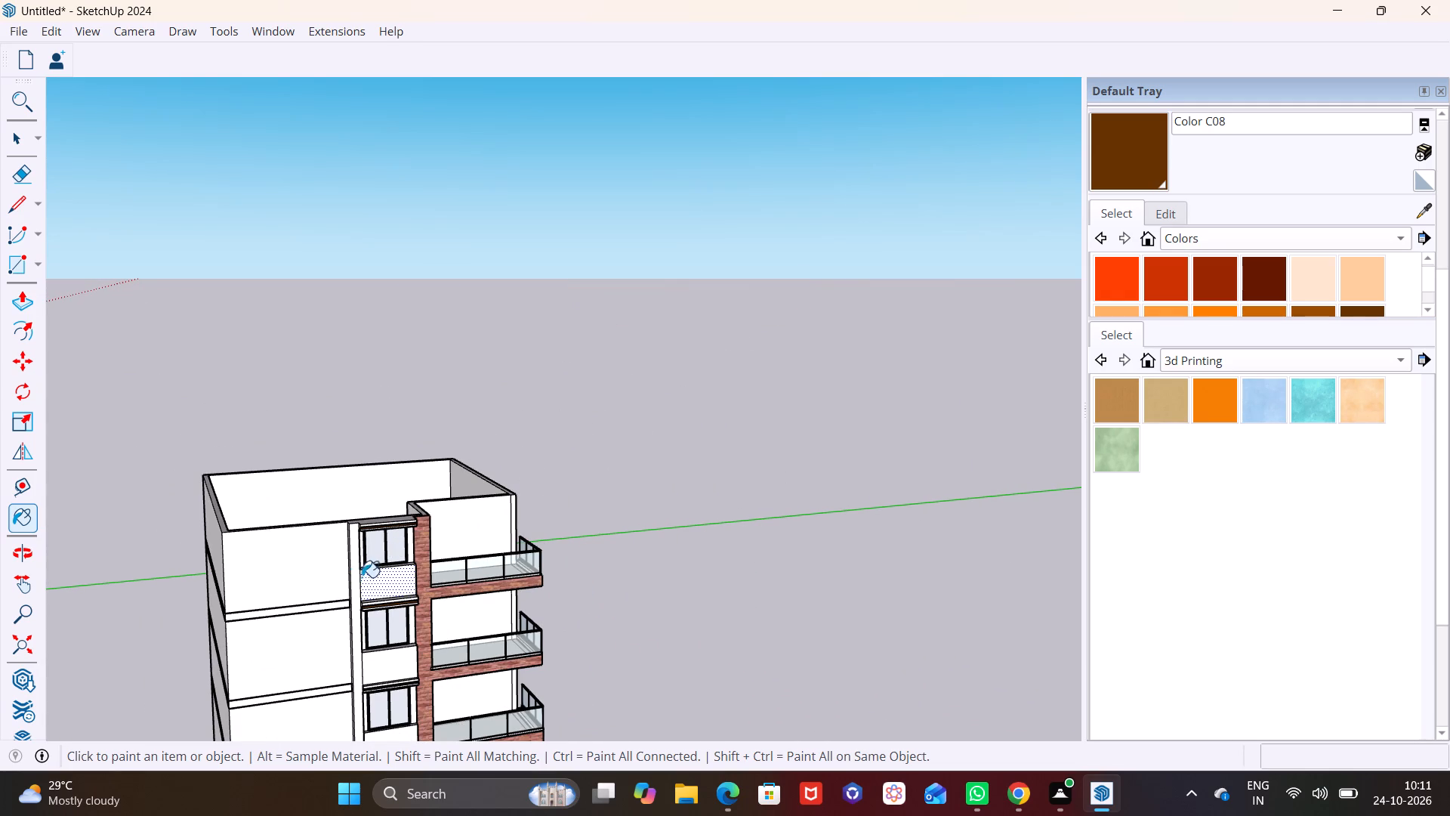
pyautogui.click(356, 582)
pyautogui.scroll(6, 413, 583)
pyautogui.moveTo(456, 604); pyautogui.dragTo(468, 426, button='middle')
pyautogui.keyDown('shift'); pyautogui.scroll(1, 474, 437); pyautogui.keyUp('shift')
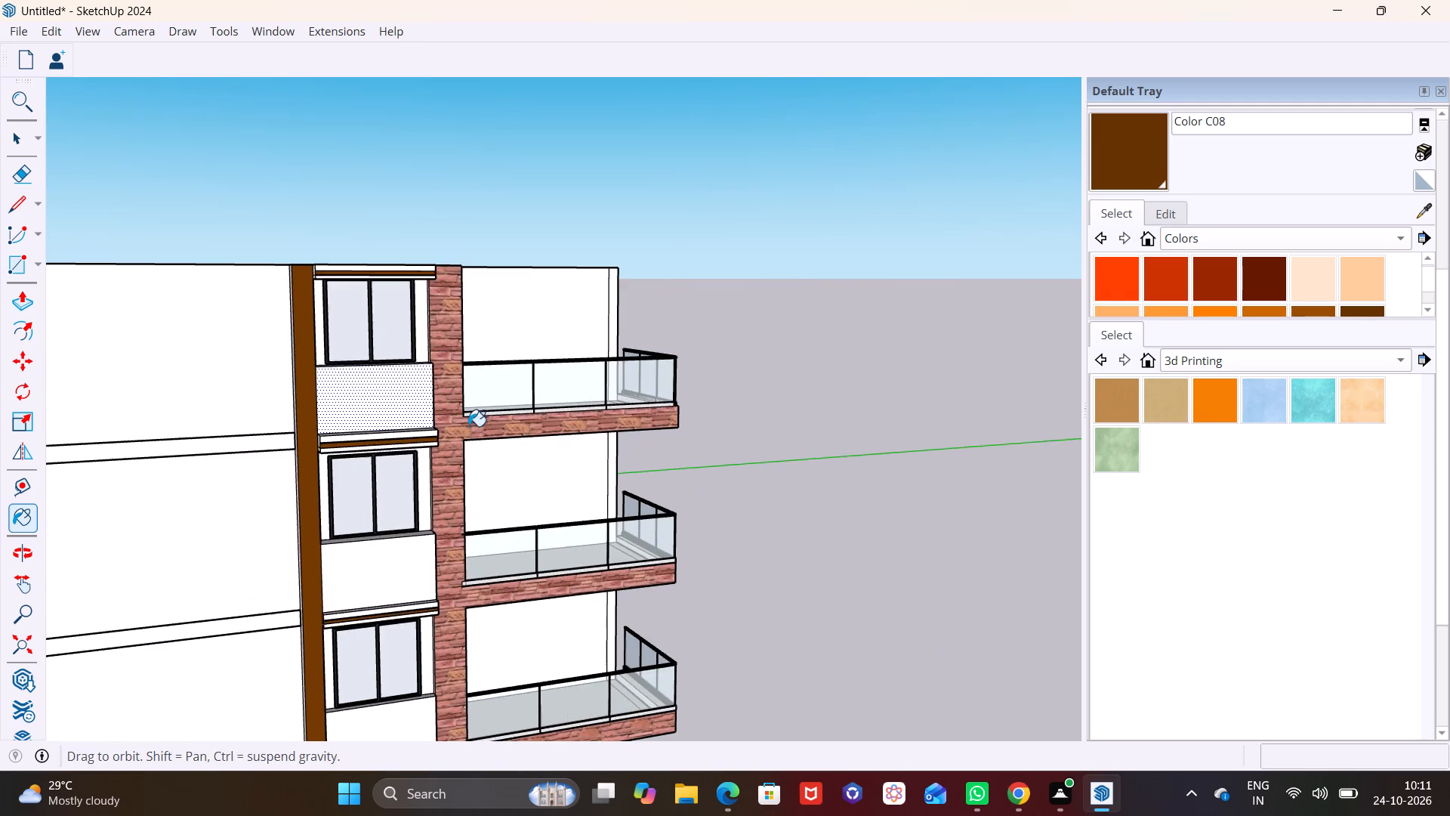
pyautogui.moveTo(468, 426); pyautogui.dragTo(475, 431, button='middle')
pyautogui.moveTo(332, 496); pyautogui.dragTo(492, 488, button='middle')
pyautogui.click(376, 456)
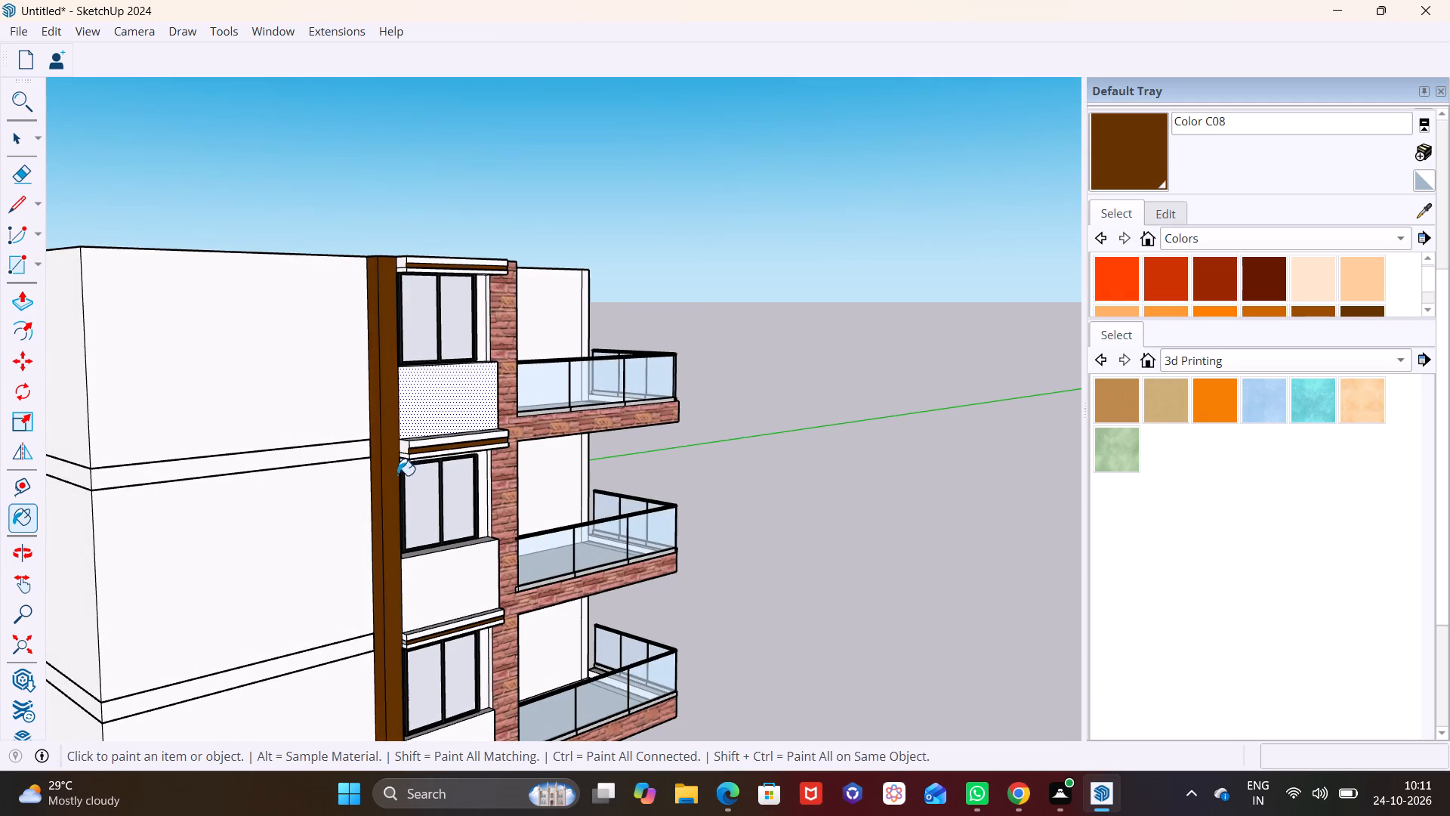
# Paint the stone-clad column and its joined balcony slab fronts brown with Color C08.
pyautogui.moveTo(399, 477); pyautogui.dragTo(171, 479, button='middle')
pyautogui.click(475, 397)
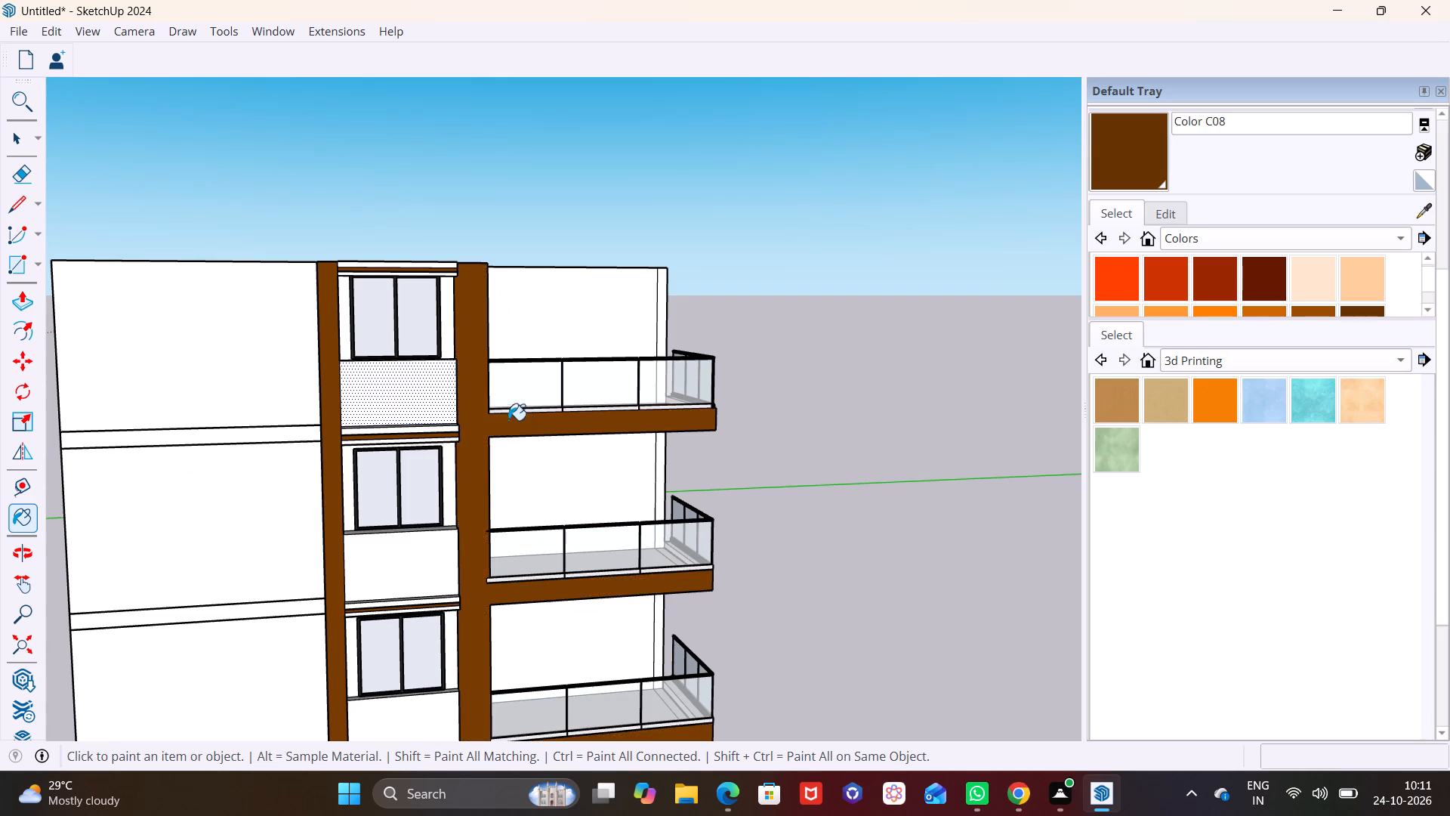
# Delete the horizontal edge near the base of the wall panel beneath the ground-storey window.
pyautogui.scroll(-5, 617, 447)
pyautogui.scroll(-3, 612, 524)
pyautogui.moveTo(683, 610); pyautogui.dragTo(682, 533, button='middle')
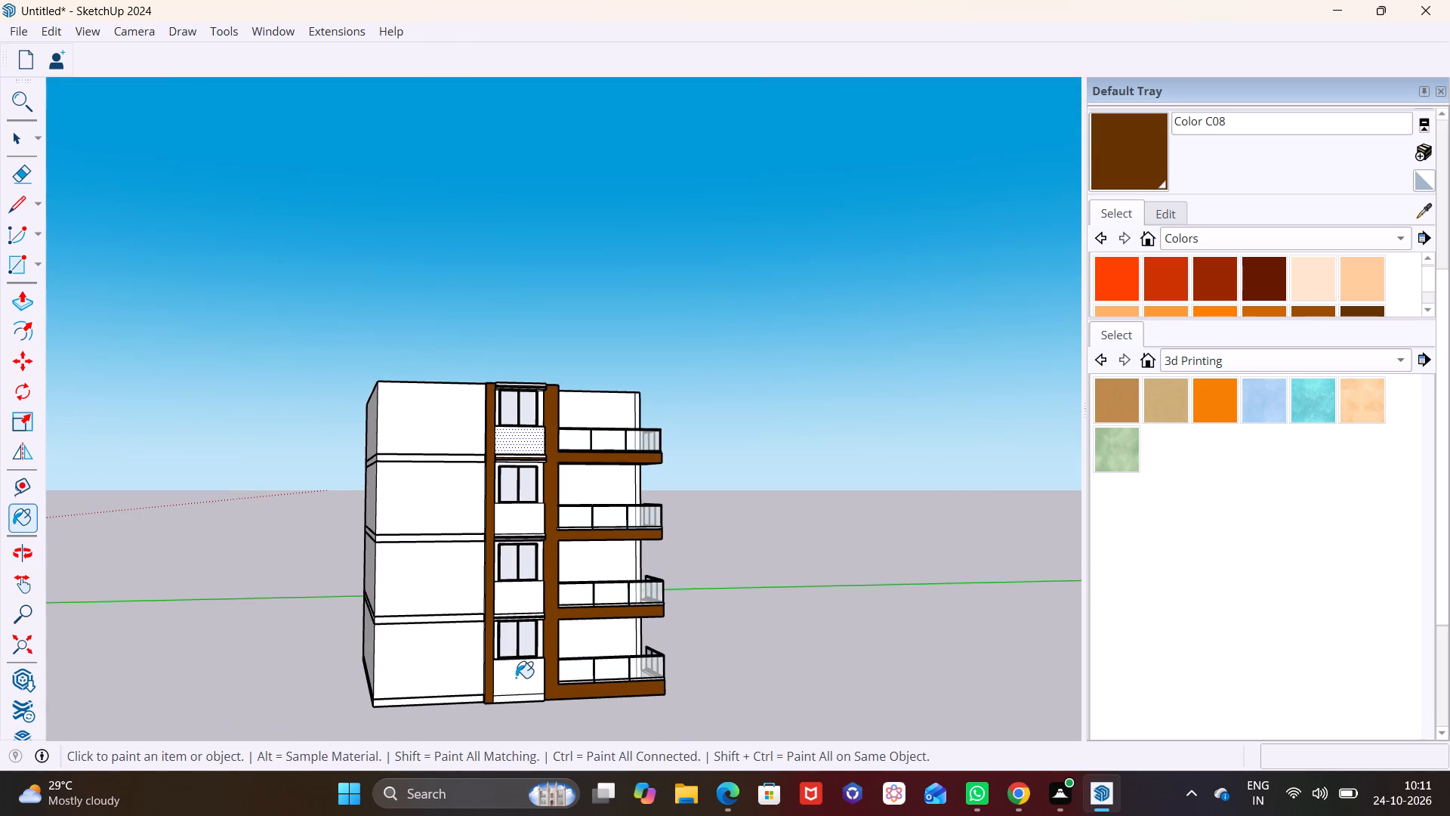
pyautogui.scroll(-5, 495, 662)
pyautogui.moveTo(495, 662); pyautogui.dragTo(493, 654, button='middle')
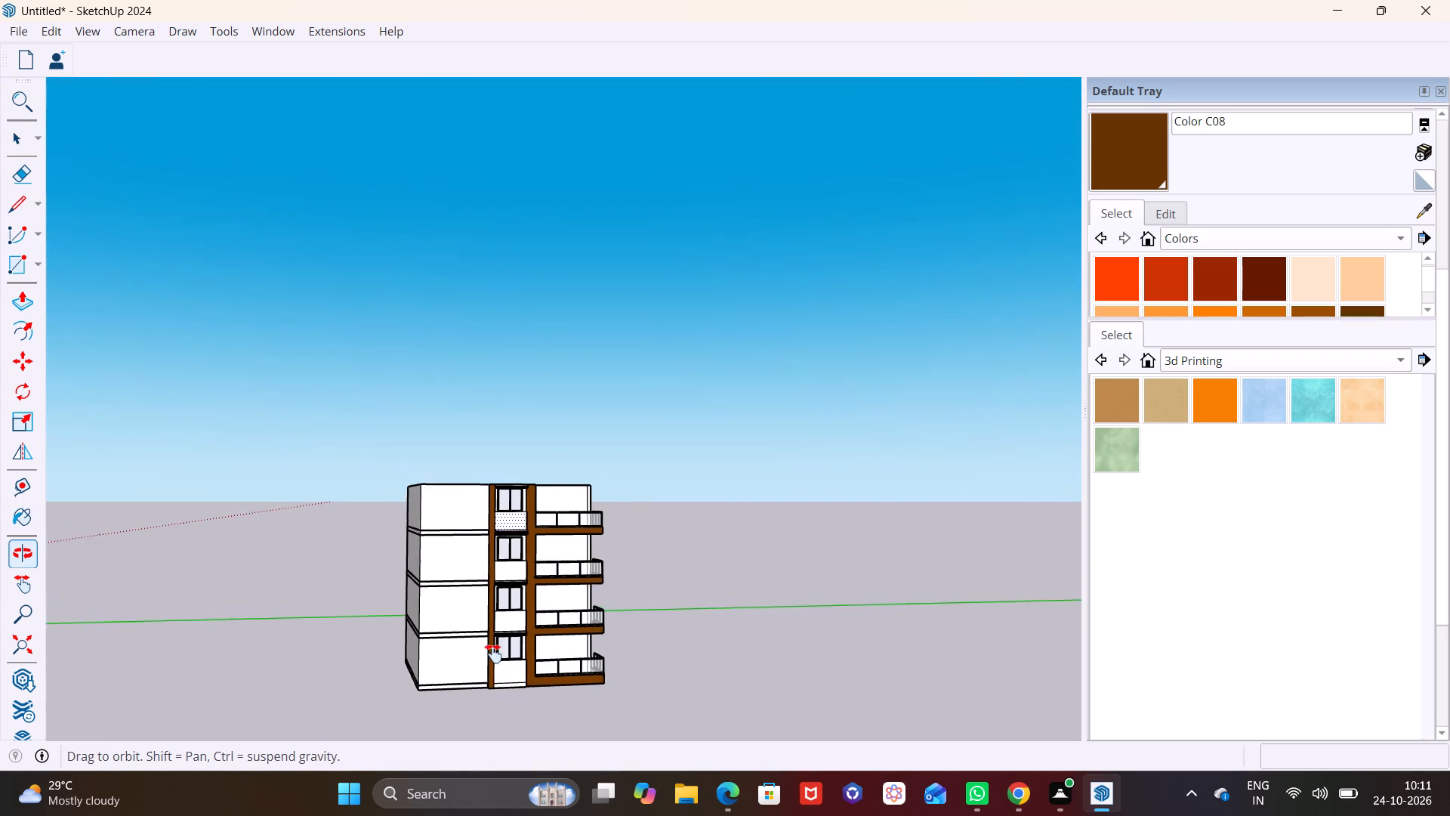
pyautogui.moveTo(493, 654); pyautogui.dragTo(497, 624, button='middle')
pyautogui.keyDown('shift'); pyautogui.moveTo(551, 644); pyautogui.dragTo(552, 591, button='middle'); pyautogui.keyUp('shift')
pyautogui.moveTo(541, 616); pyautogui.dragTo(541, 654, button='middle')
pyautogui.scroll(2, 532, 630)
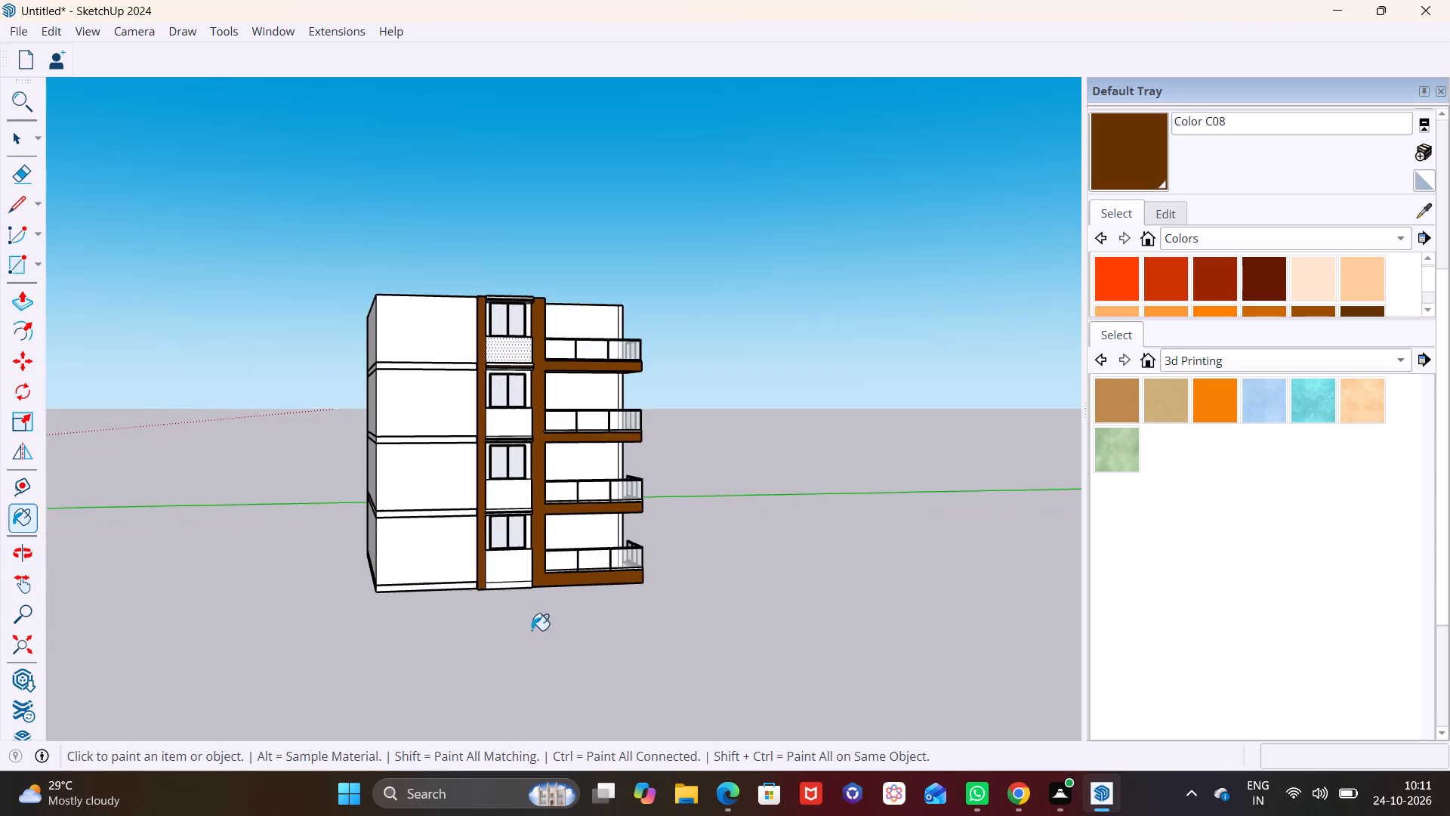
pyautogui.scroll(4, 532, 630)
pyautogui.press('space')
pyautogui.scroll(9, 484, 582)
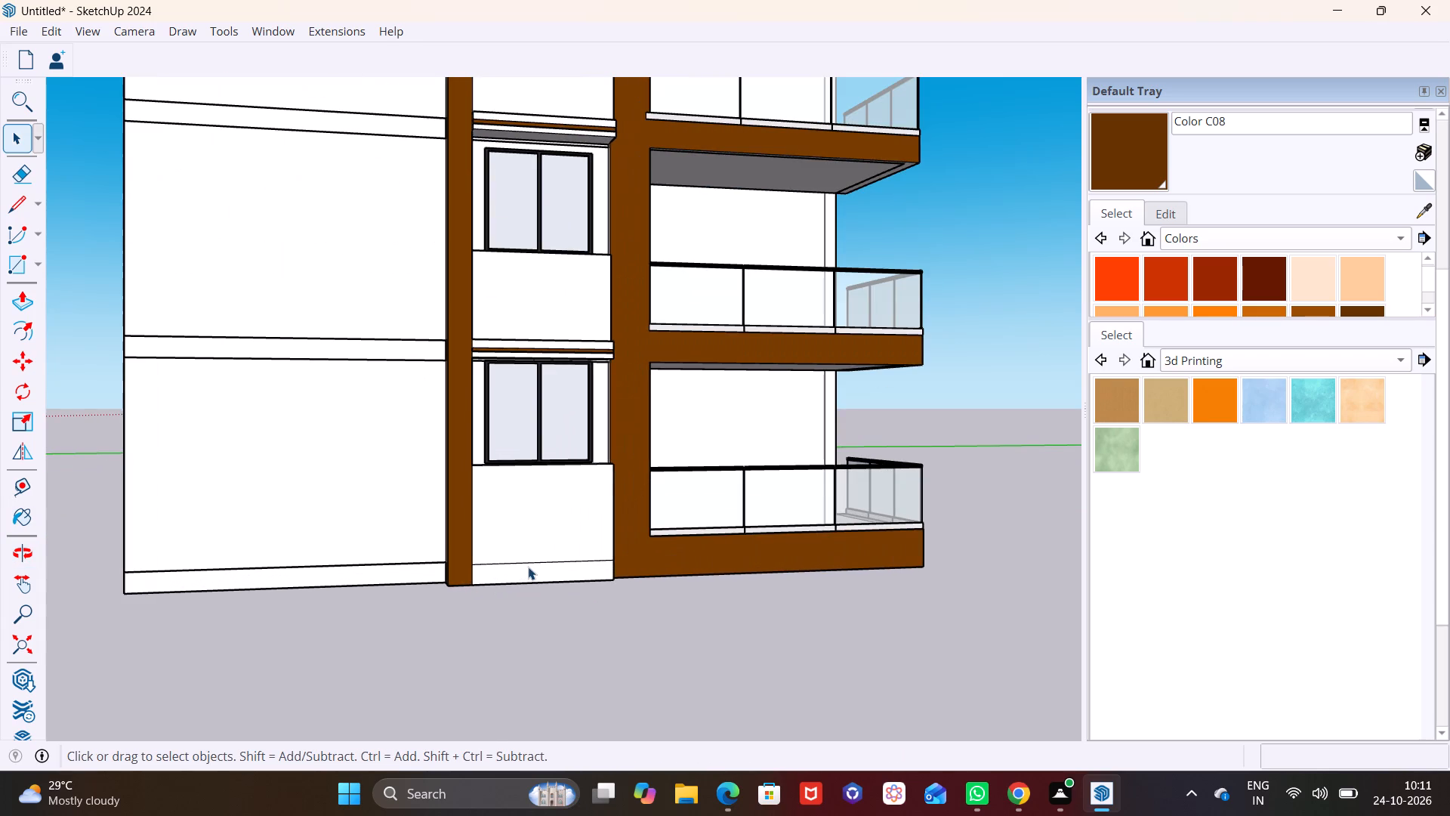
pyautogui.click(531, 564)
pyautogui.press('Delete')
# Paint the side faces of all four balcony slabs brown with Color C08.
pyautogui.scroll(-4, 535, 564)
pyautogui.moveTo(539, 570); pyautogui.dragTo(486, 569, button='middle')
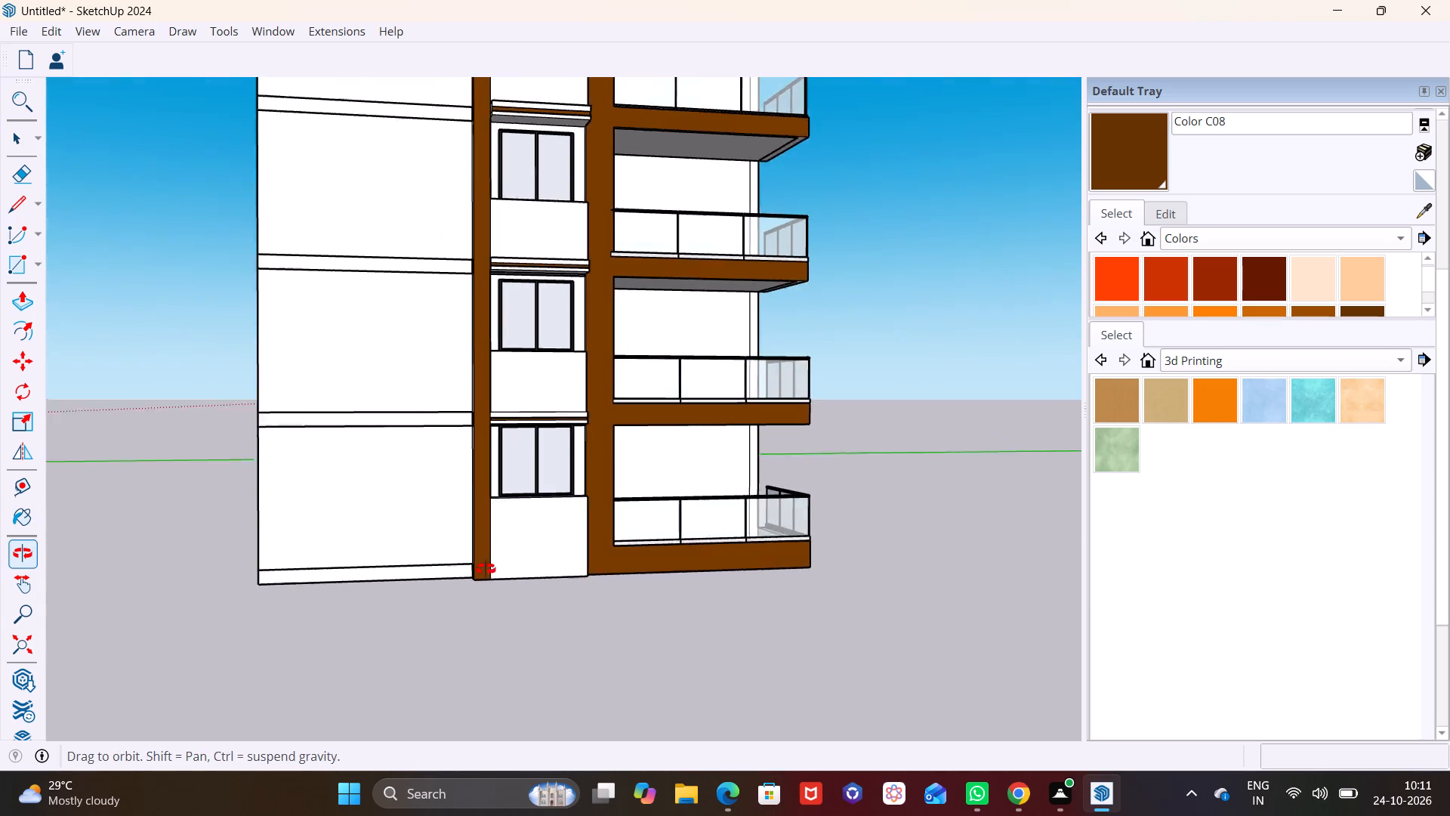
pyautogui.moveTo(486, 569); pyautogui.dragTo(483, 569, button='middle')
pyautogui.scroll(-6, 486, 514)
pyautogui.moveTo(492, 515); pyautogui.dragTo(409, 478, button='middle')
pyautogui.scroll(1, 482, 479)
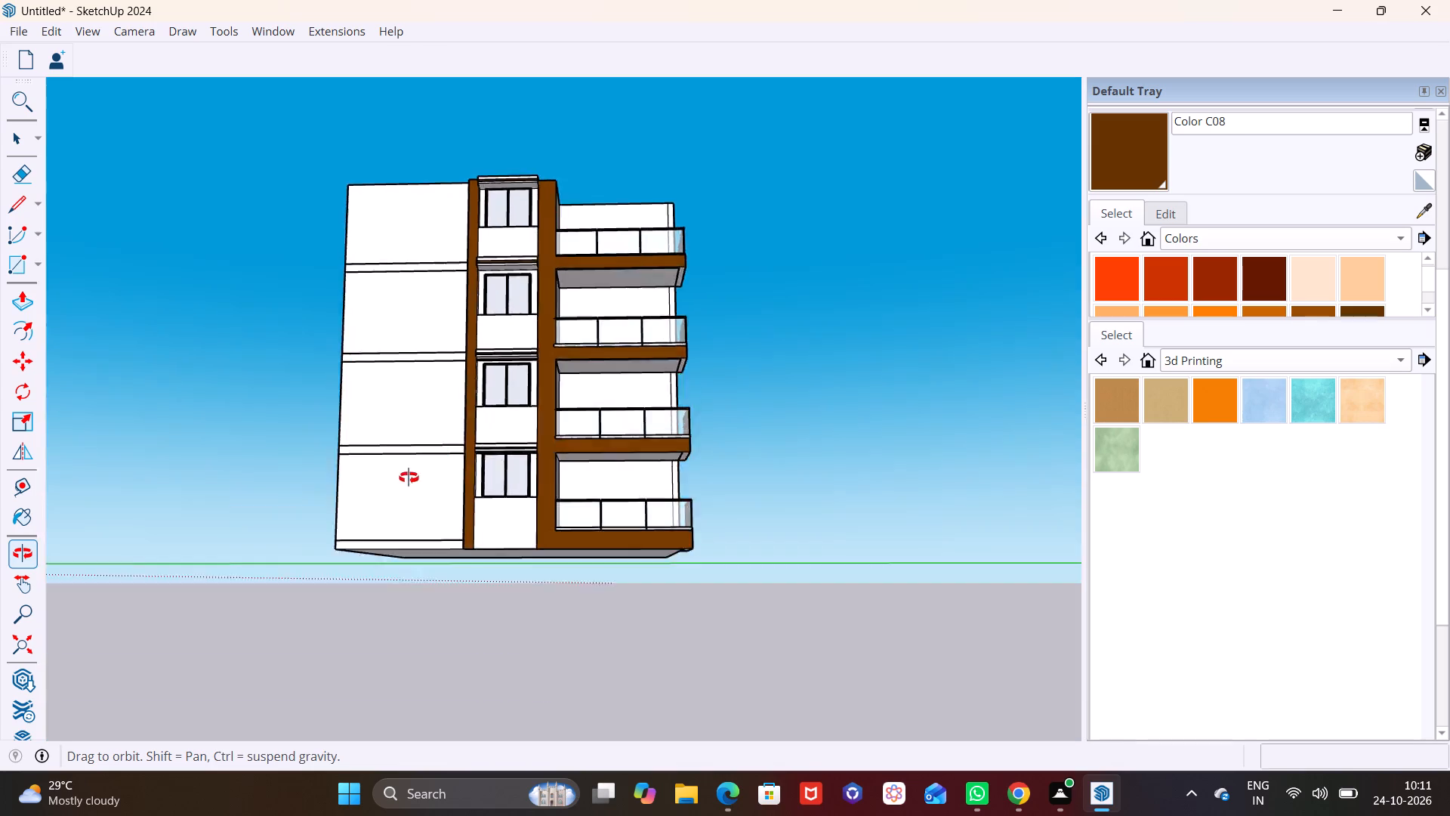
pyautogui.moveTo(409, 478); pyautogui.dragTo(90, 517, button='middle')
pyautogui.scroll(3, 615, 410)
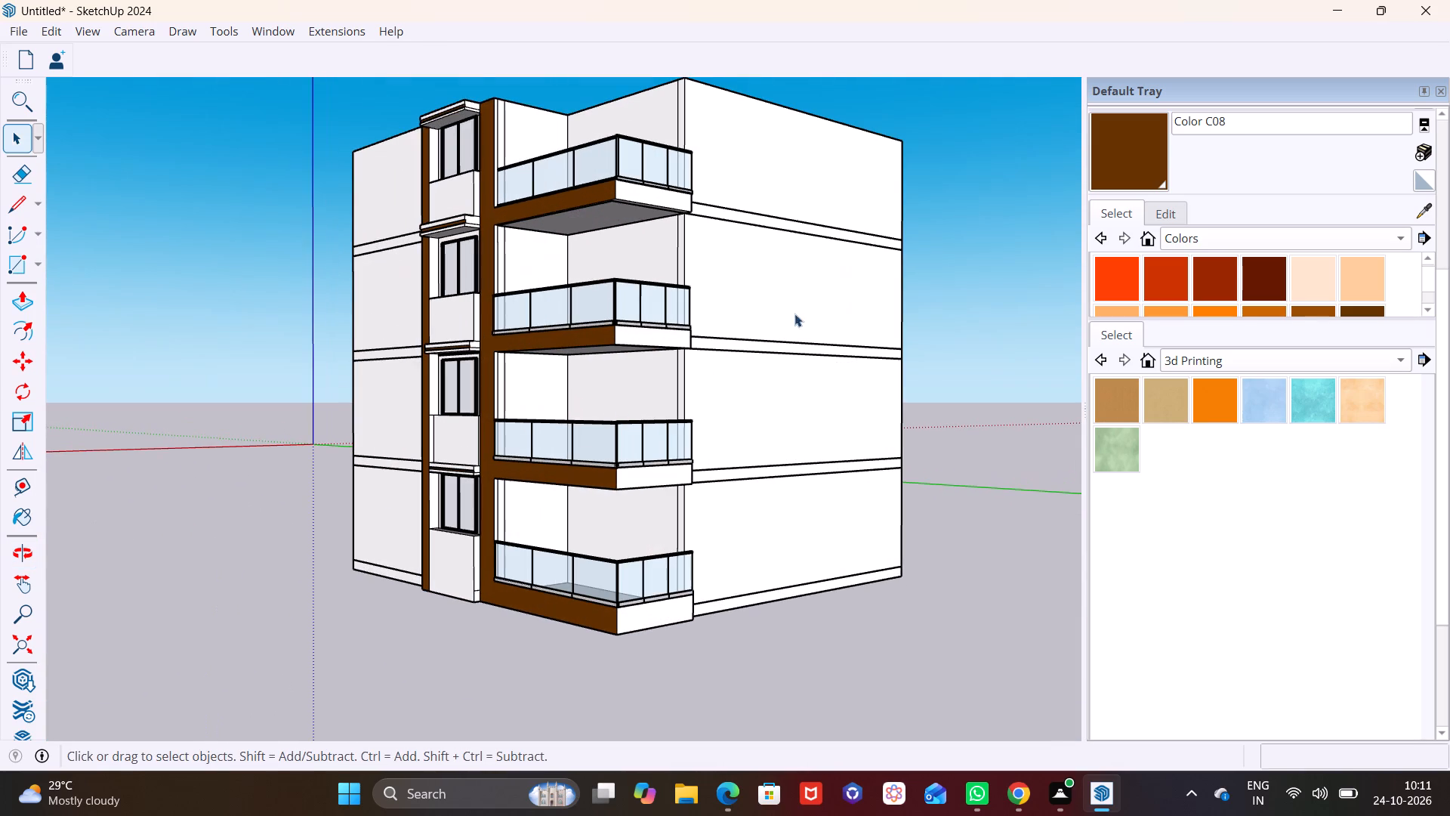
pyautogui.click(1109, 153)
pyautogui.click(637, 196)
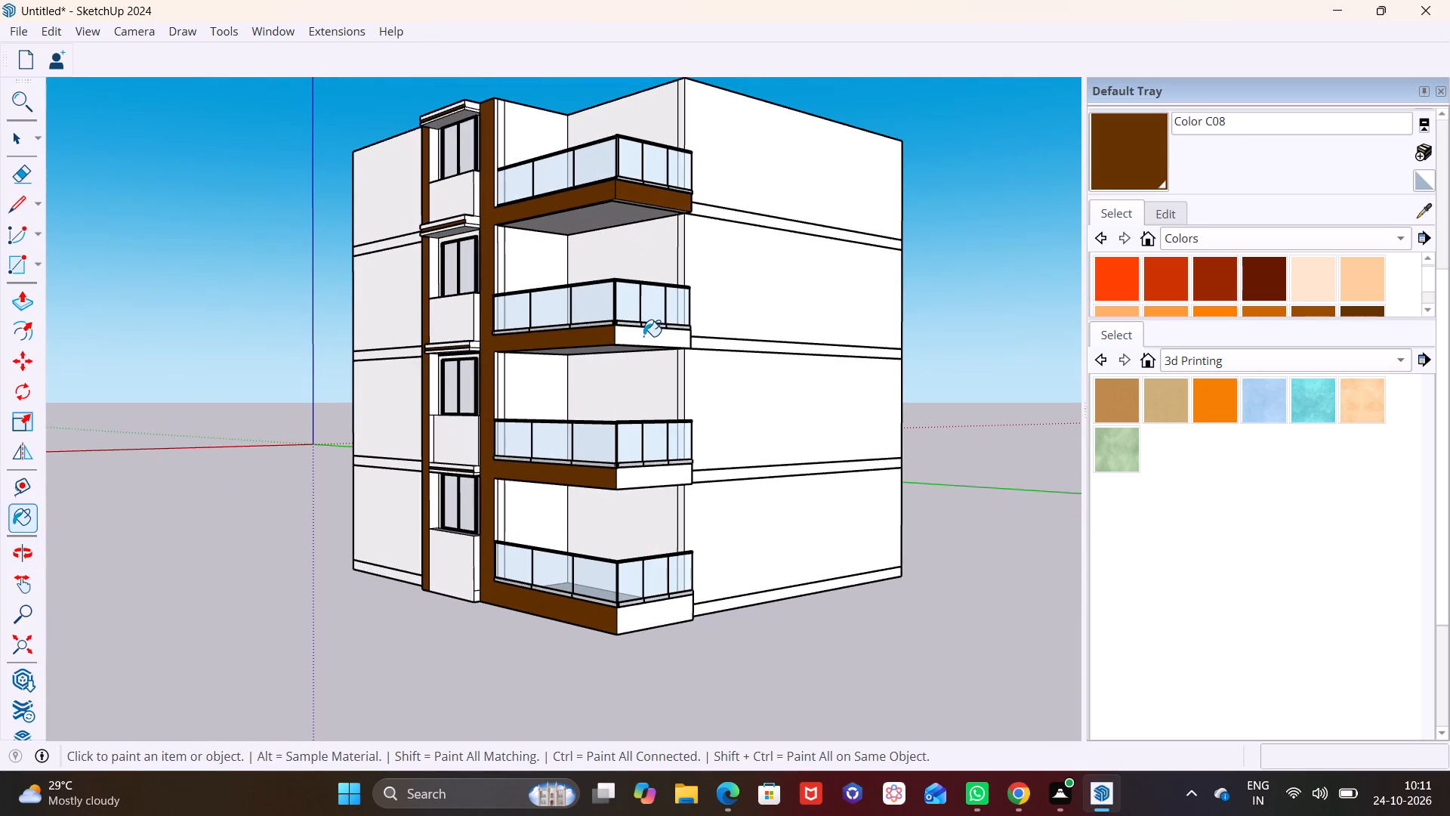
pyautogui.click(643, 336)
pyautogui.click(640, 474)
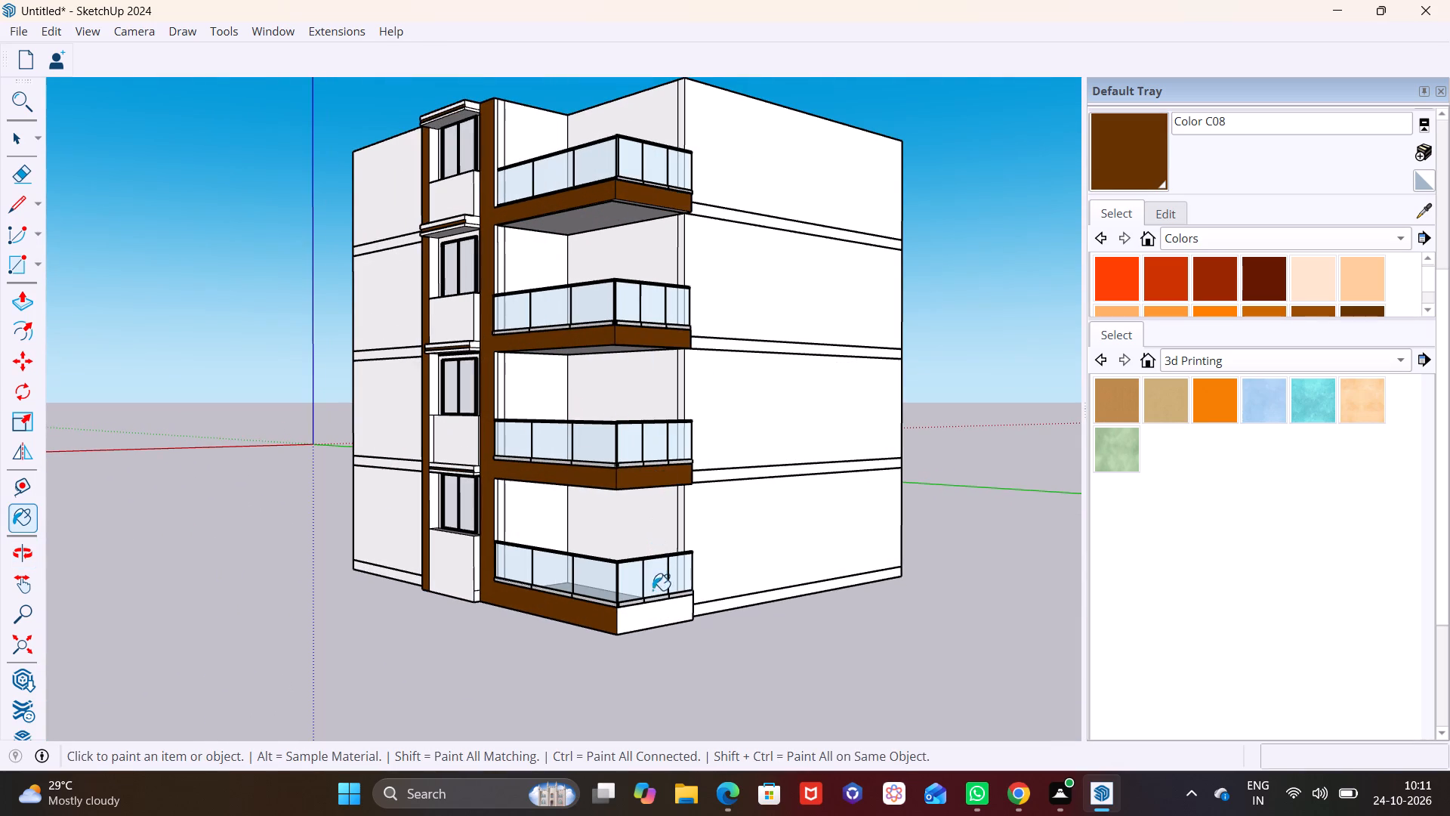
pyautogui.click(654, 620)
# Examine the recoloured columns, ledges and balcony slabs across the whole front facade.
pyautogui.moveTo(613, 544); pyautogui.dragTo(970, 542, button='middle')
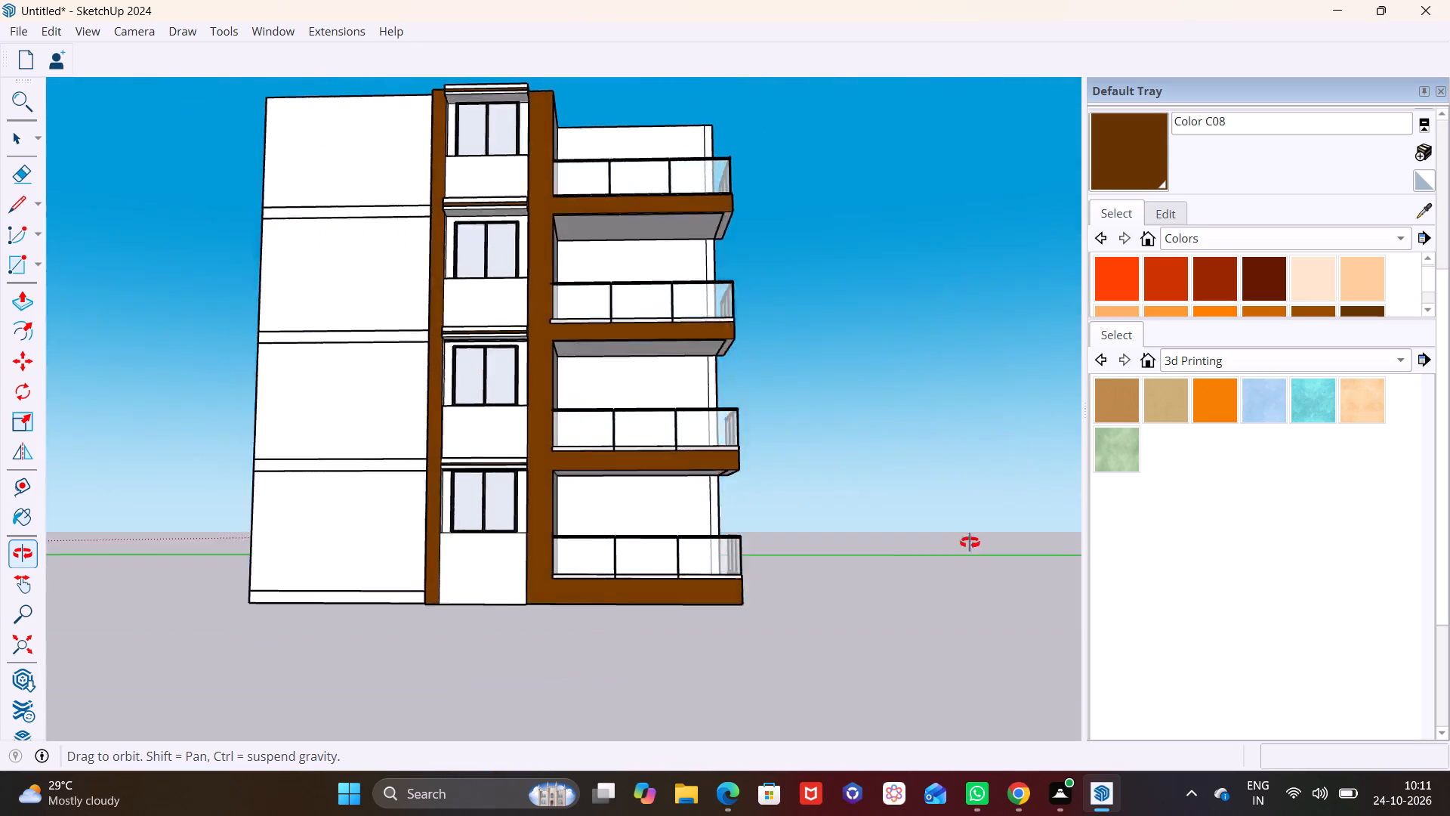
pyautogui.moveTo(970, 542); pyautogui.dragTo(969, 585, button='middle')
pyautogui.scroll(-3, 545, 452)
pyautogui.moveTo(594, 476); pyautogui.dragTo(683, 469, button='middle')
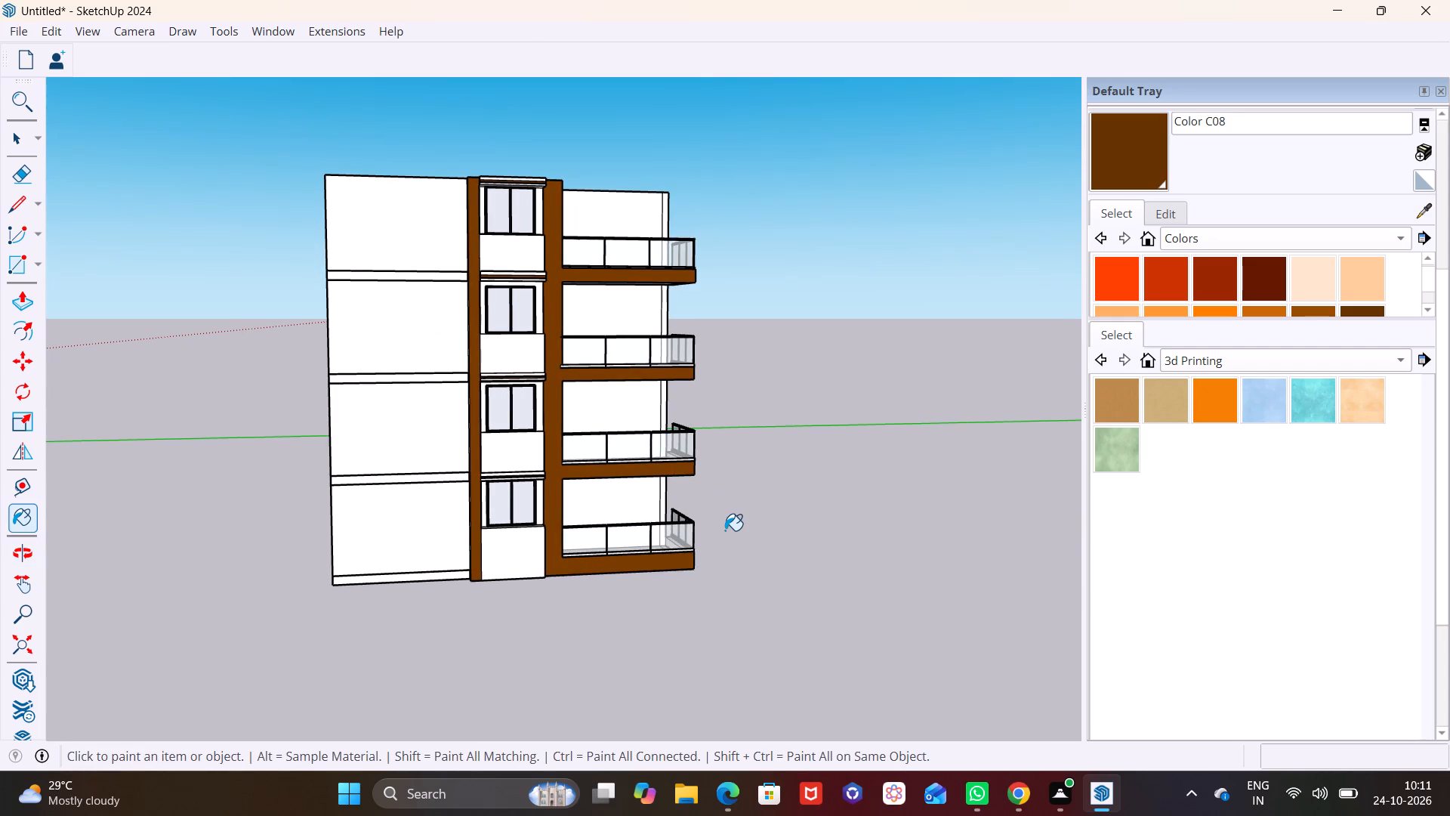
pyautogui.scroll(-2, 476, 334)
pyautogui.moveTo(480, 336); pyautogui.dragTo(433, 352, button='middle')
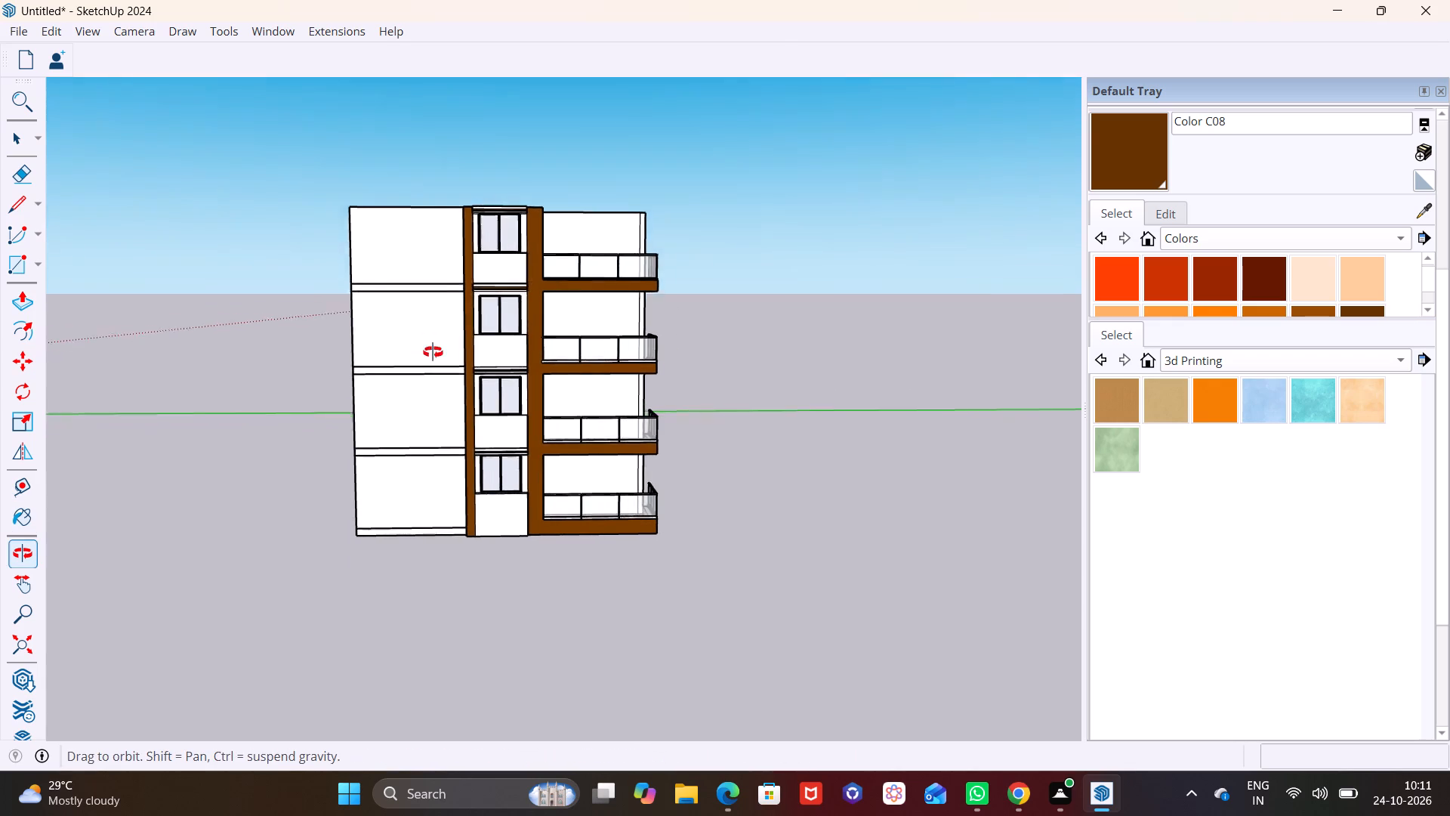
pyautogui.moveTo(433, 352); pyautogui.dragTo(499, 360, button='middle')
# Move the ground-storey window 8" sideways toward the narrow brown column, away from the balconies.
pyautogui.click(26, 169)
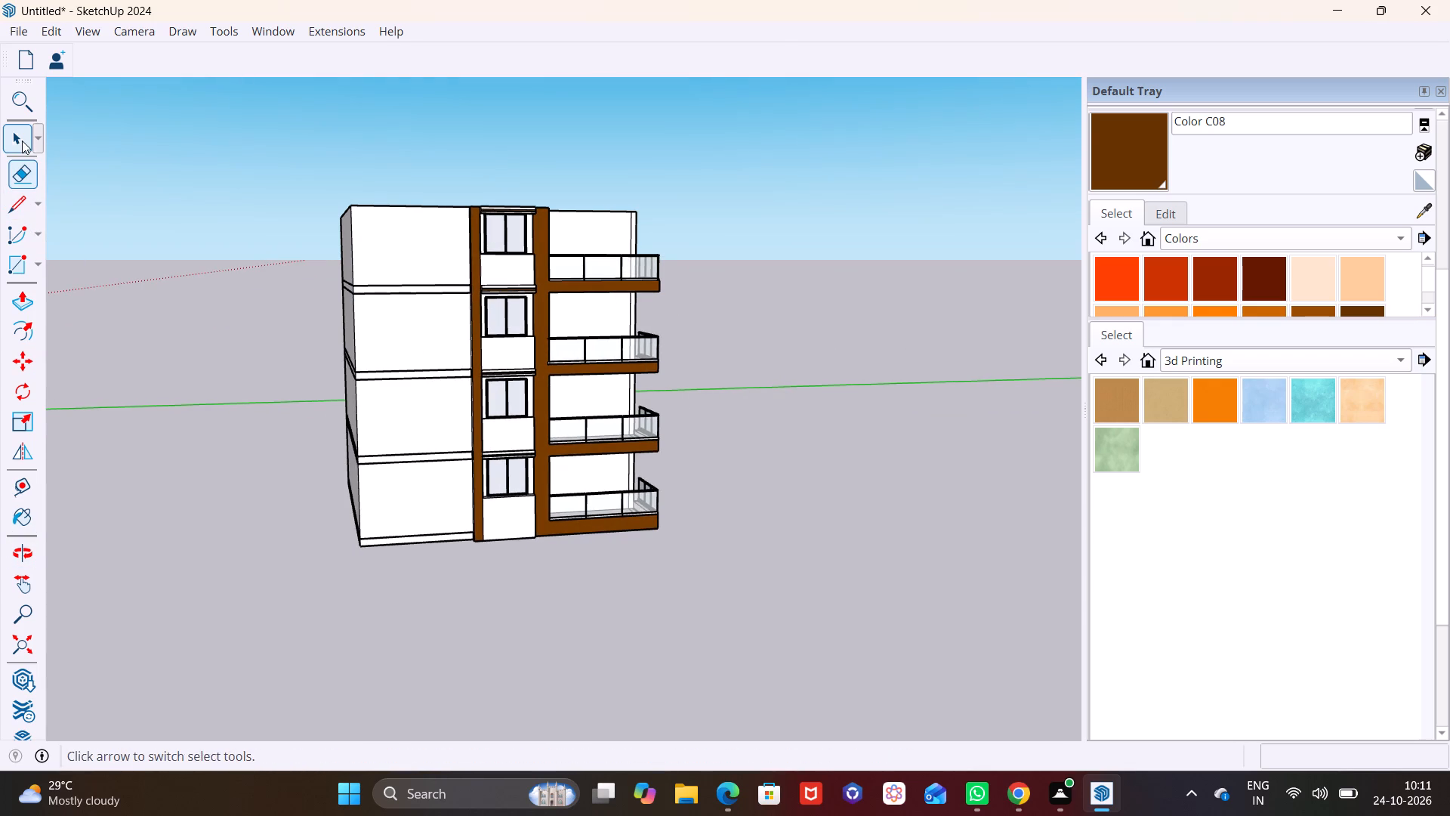
pyautogui.click(22, 141)
pyautogui.moveTo(510, 504); pyautogui.dragTo(294, 468, button='middle')
pyautogui.scroll(1, 510, 504)
pyautogui.scroll(5, 394, 453)
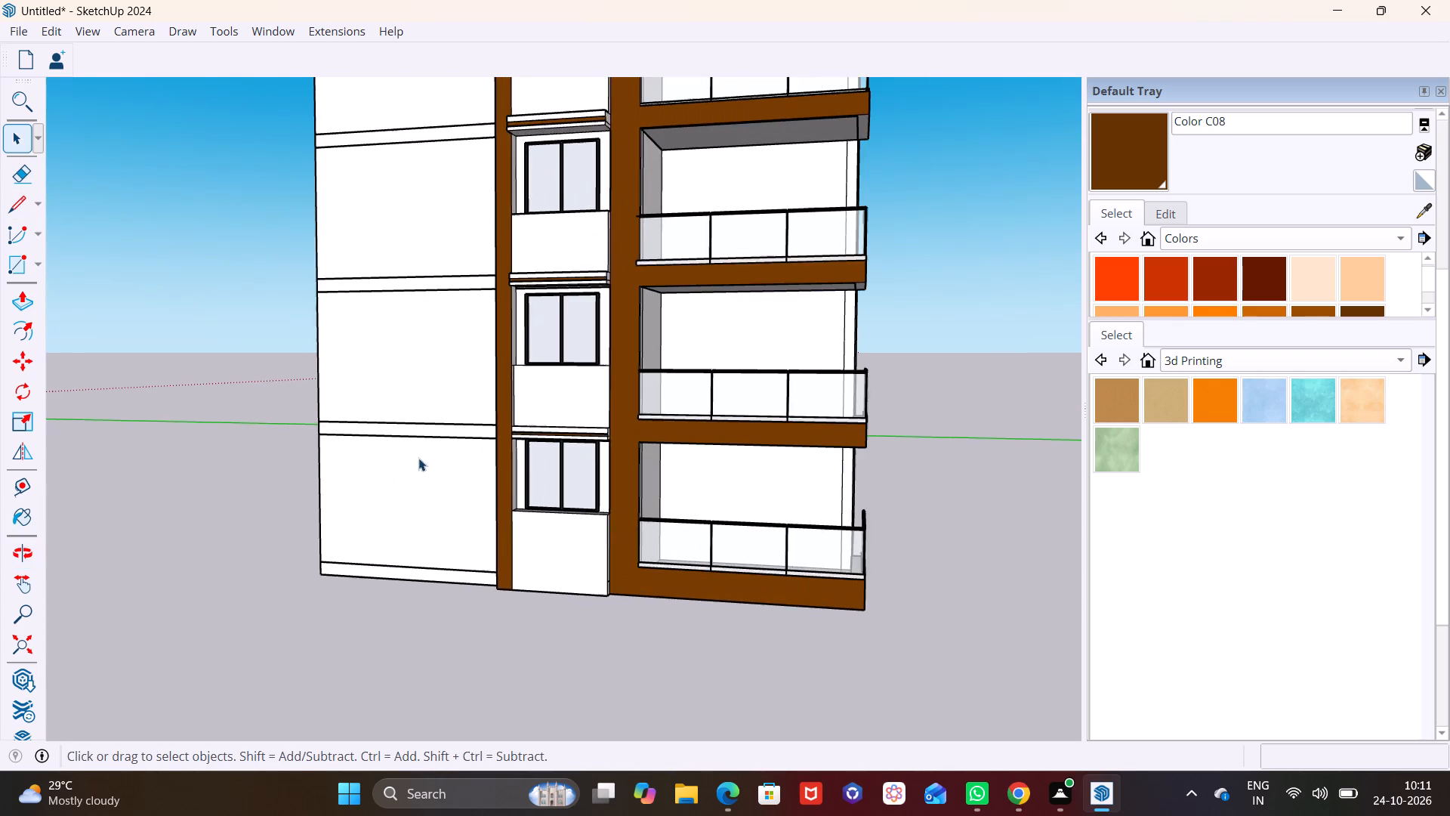
pyautogui.moveTo(555, 498); pyautogui.dragTo(727, 481, button='middle')
pyautogui.scroll(3, 577, 456)
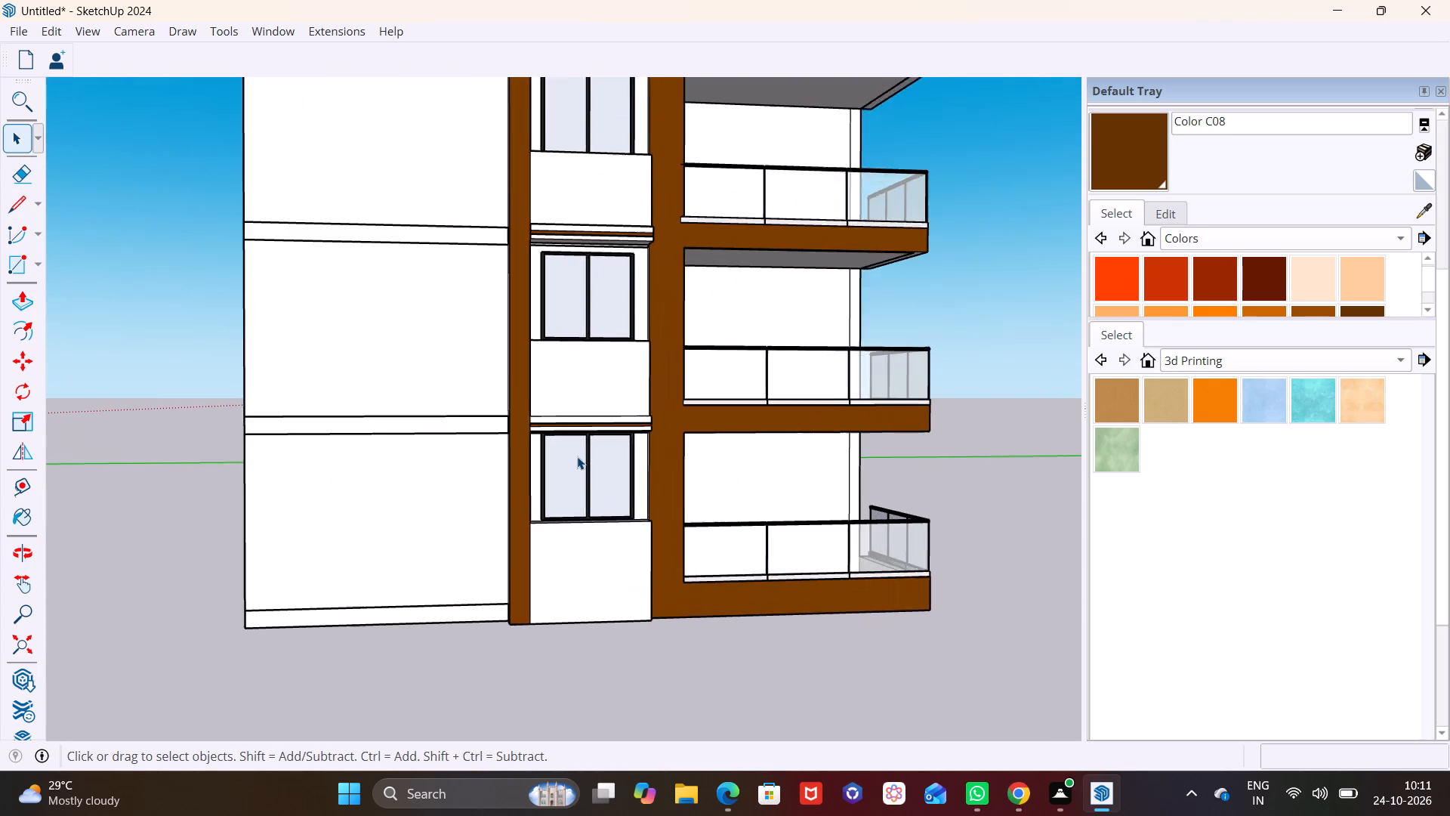
pyautogui.scroll(1, 577, 456)
pyautogui.keyDown('shift'); pyautogui.moveTo(573, 456); pyautogui.dragTo(467, 533, button='middle'); pyautogui.keyUp('shift')
pyautogui.scroll(5, 461, 533)
pyautogui.moveTo(425, 546); pyautogui.dragTo(360, 564, button='middle')
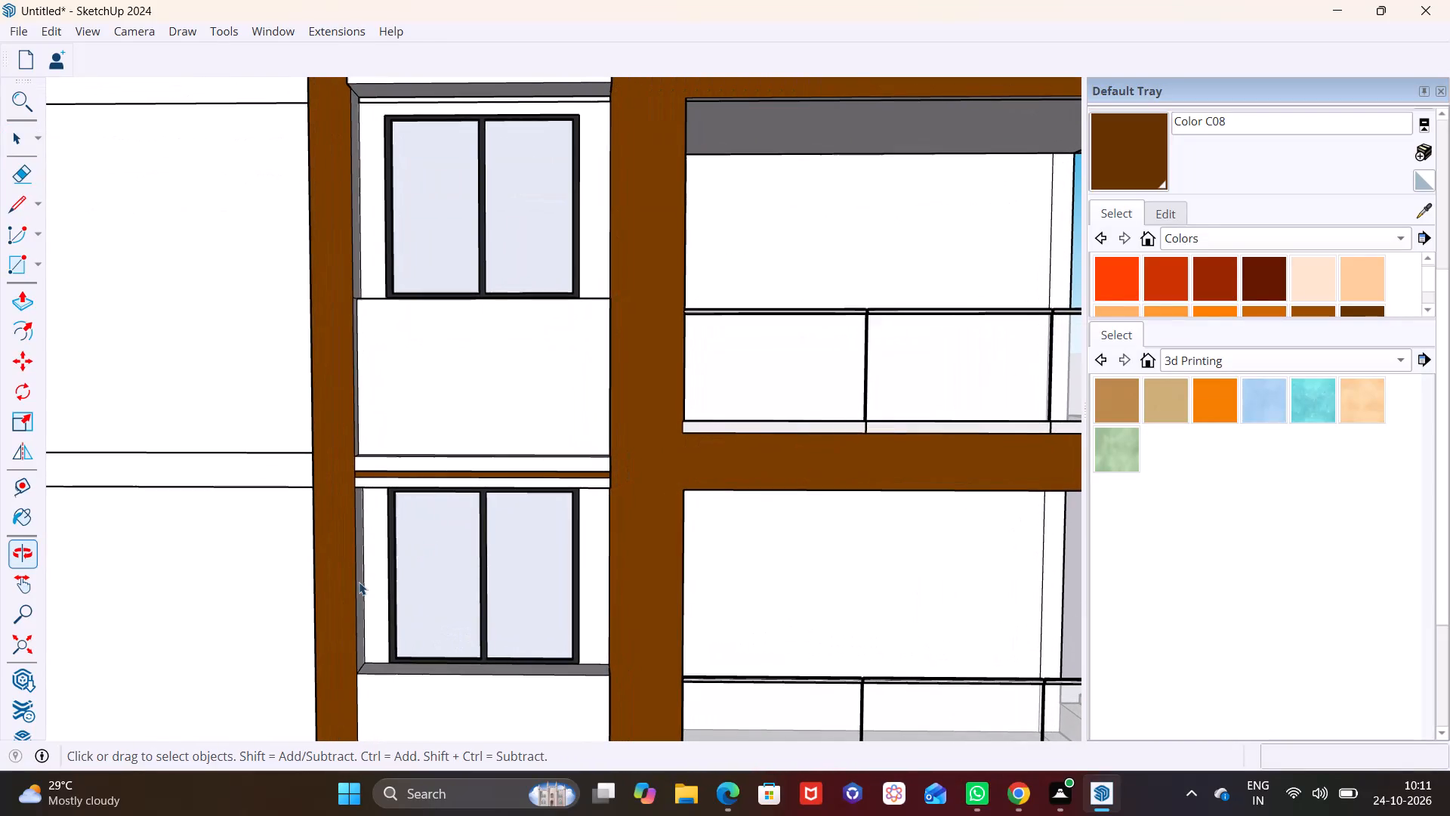
pyautogui.click(396, 583)
pyautogui.press('m')
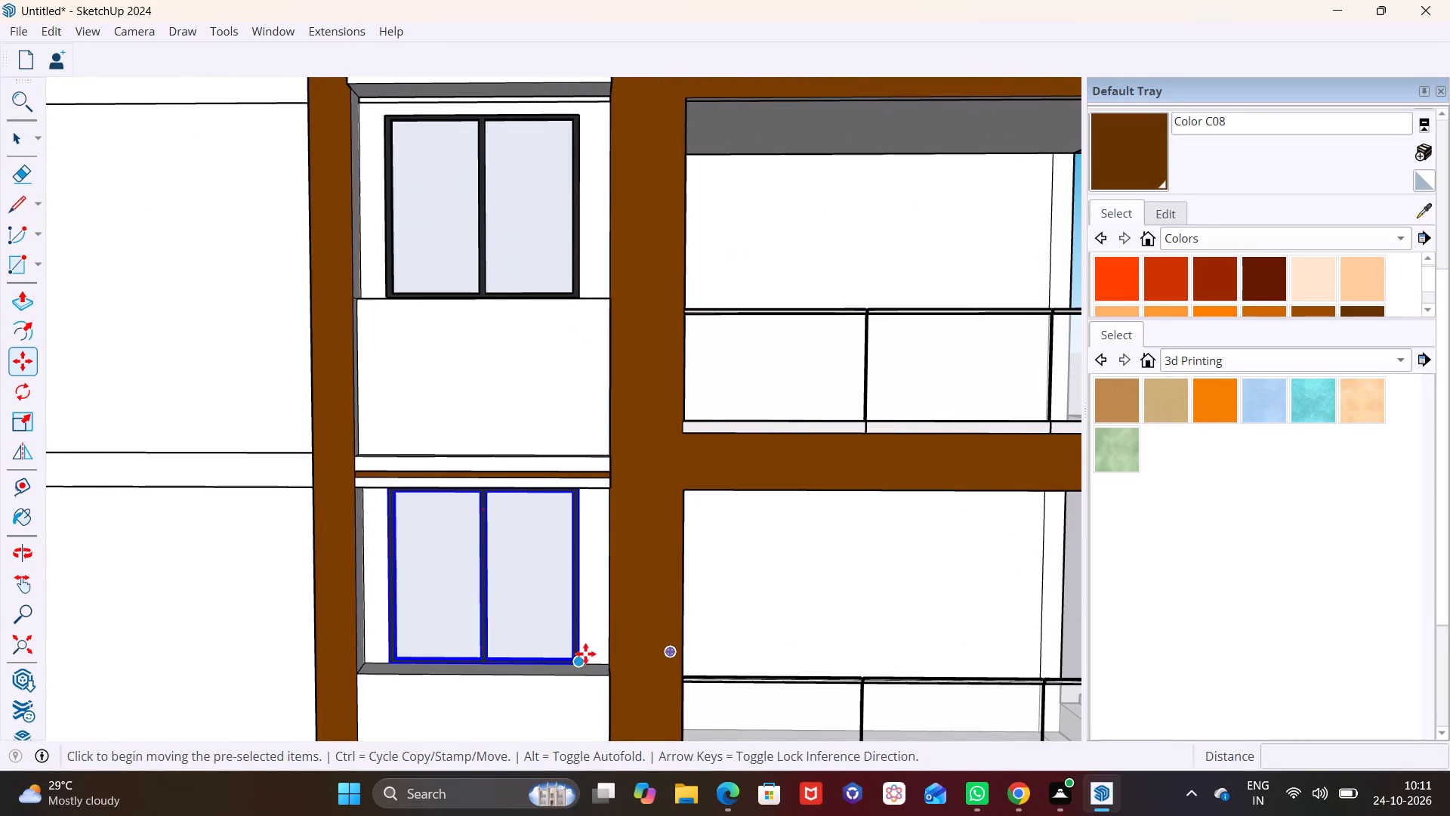
pyautogui.click(576, 657)
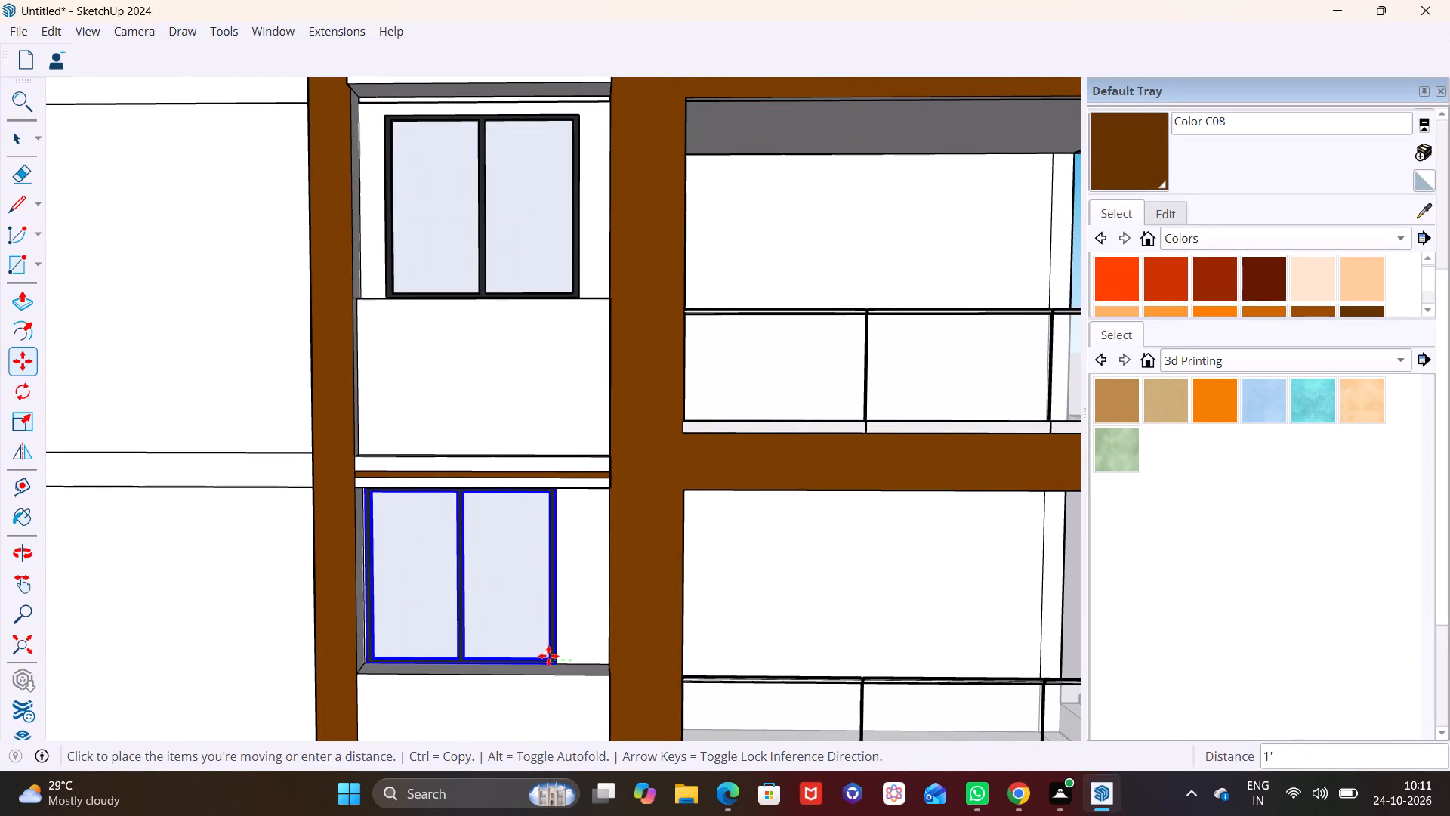
pyautogui.click(551, 656)
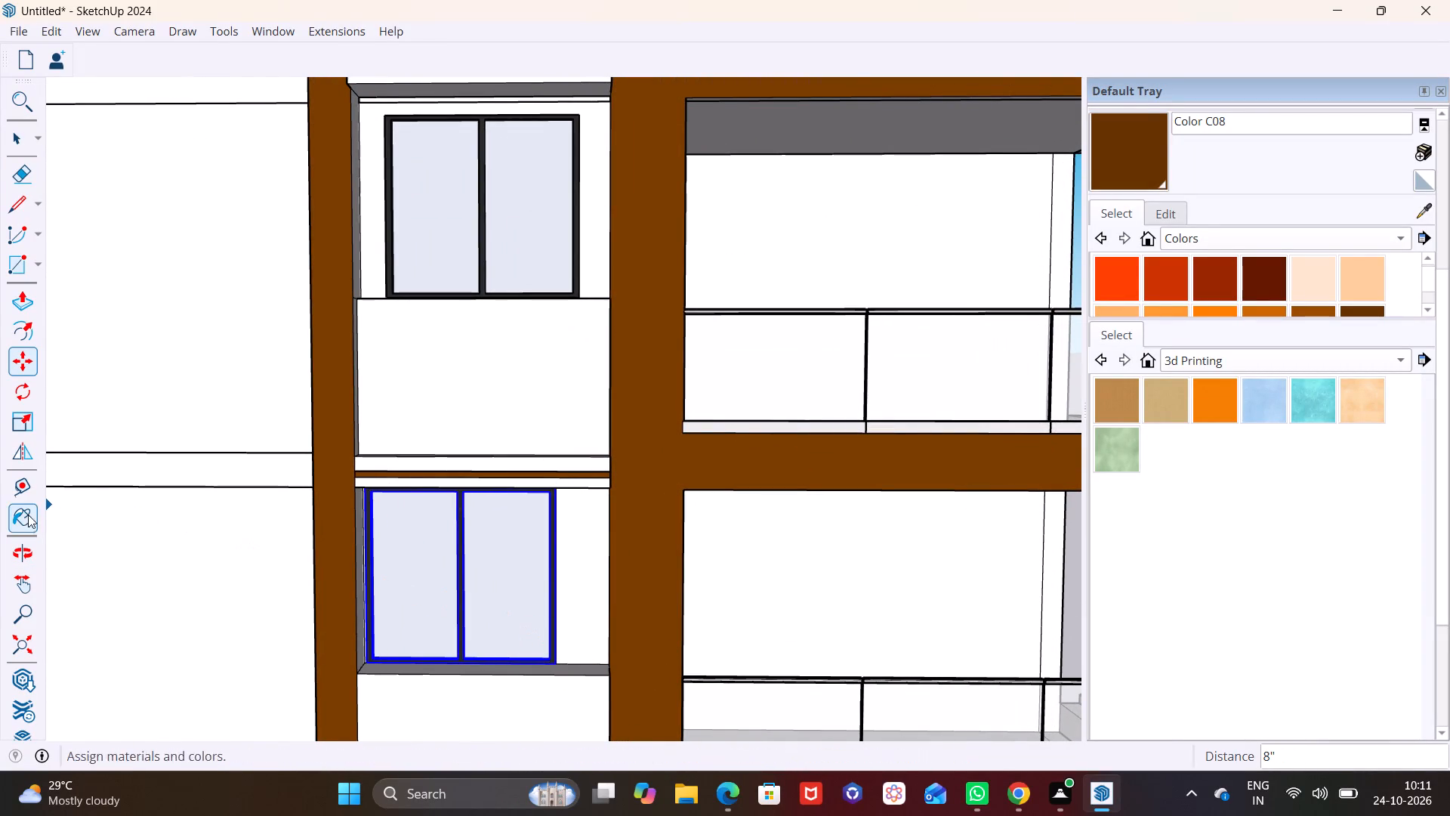
# Scale the ground-storey window wider along the red axis until it meets the wide brown column.
pyautogui.click(23, 426)
pyautogui.scroll(4, 502, 567)
pyautogui.moveTo(594, 617); pyautogui.dragTo(398, 661, button='middle')
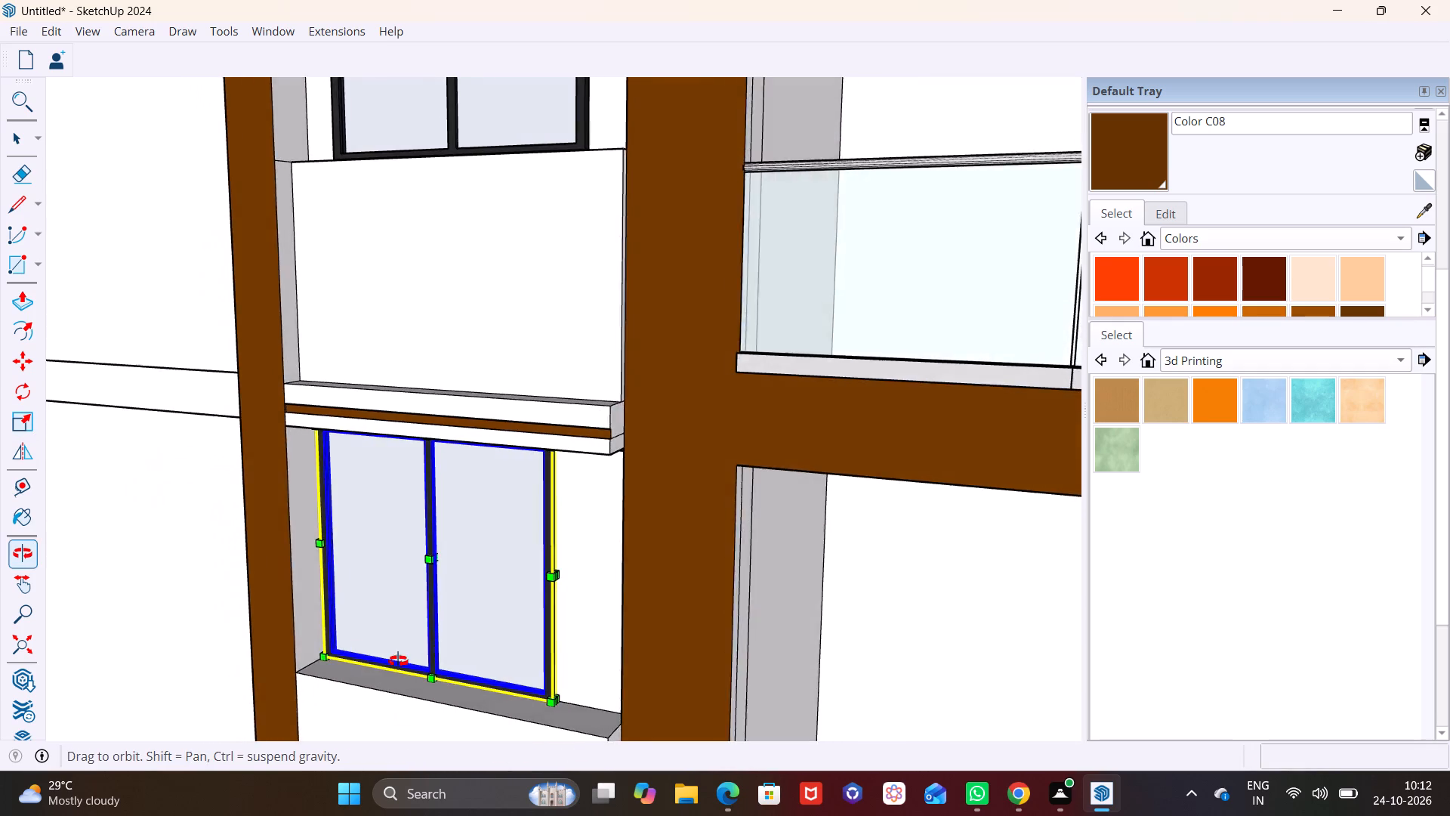
pyautogui.moveTo(398, 661); pyautogui.dragTo(403, 653, button='middle')
pyautogui.scroll(8, 594, 598)
pyautogui.click(532, 556)
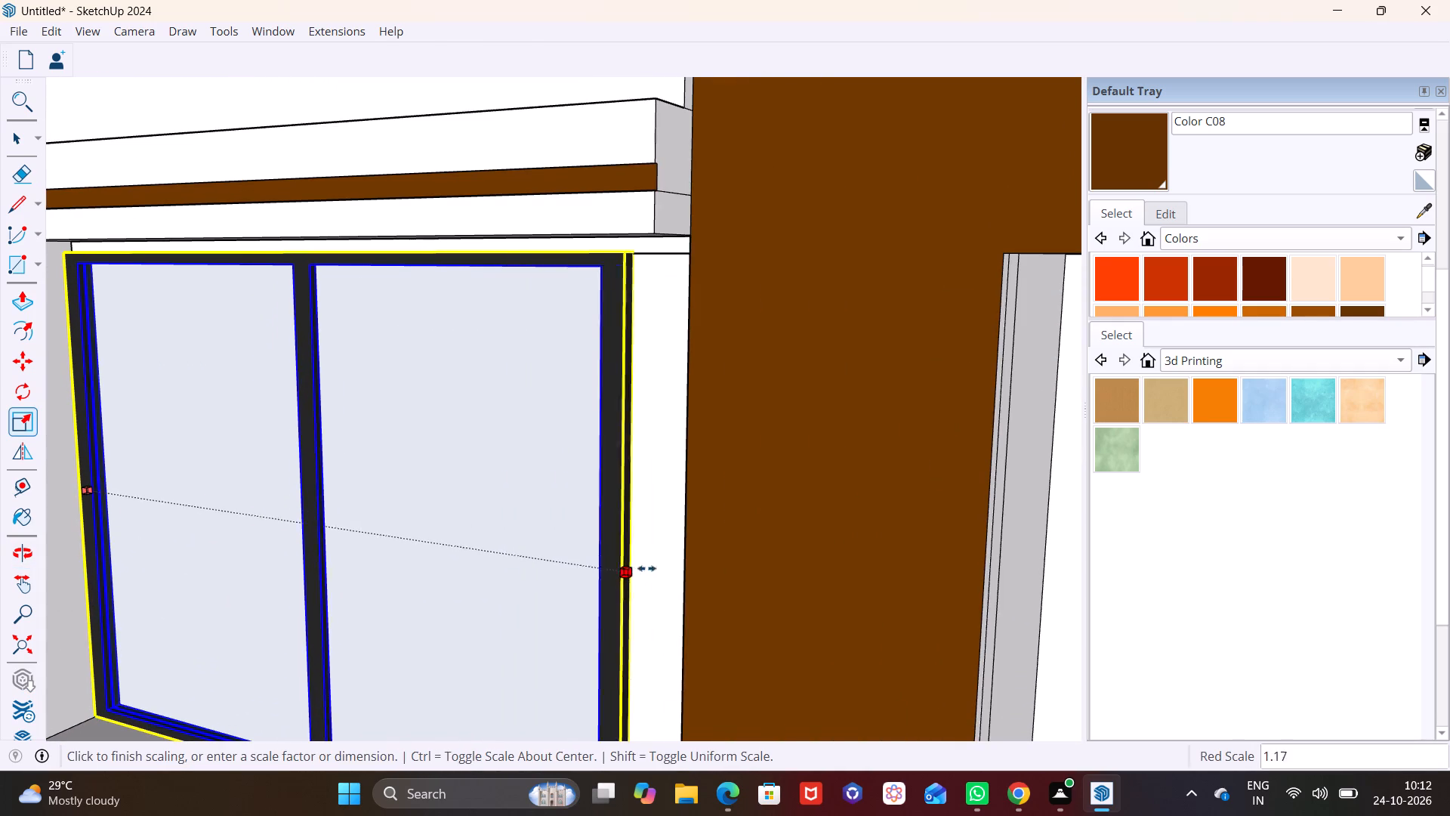
pyautogui.click(693, 576)
# Move the second-storey window 8 7/16" sideways to the narrow brown column's side of its recess.
pyautogui.scroll(-5, 529, 542)
pyautogui.moveTo(546, 556); pyautogui.dragTo(742, 541, button='middle')
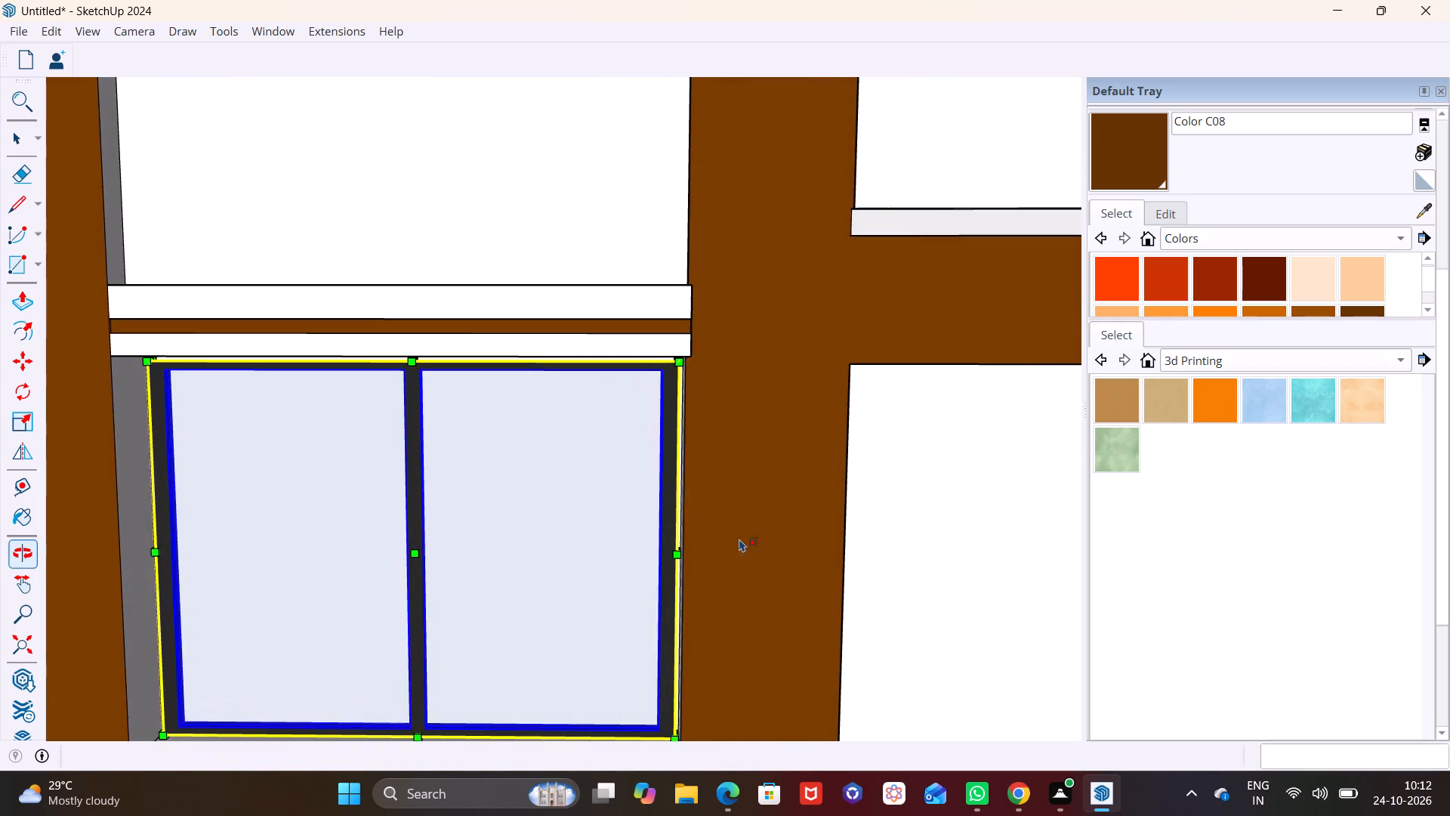
pyautogui.scroll(-15, 428, 512)
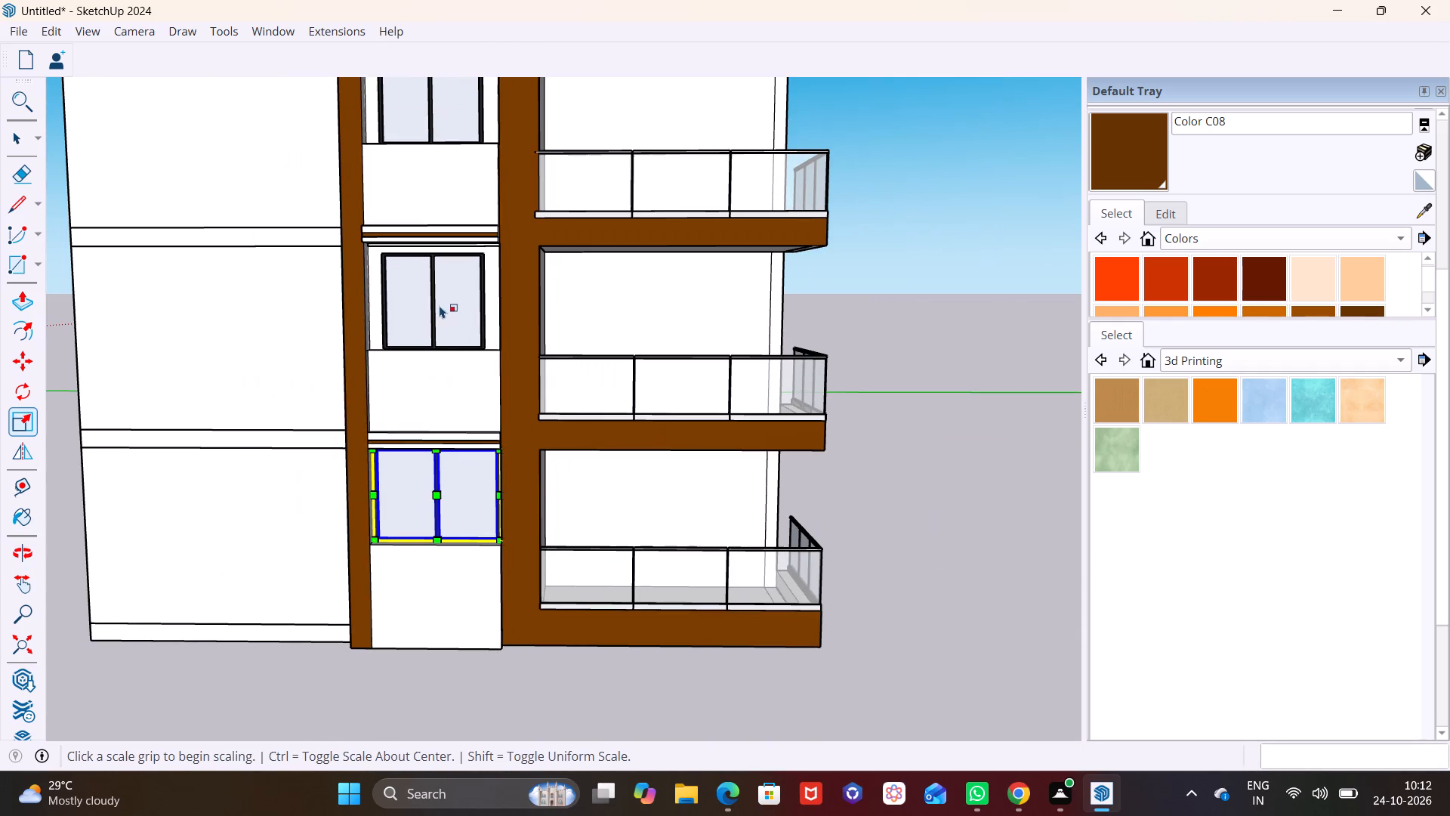
pyautogui.click(435, 304)
pyautogui.scroll(4, 408, 259)
pyautogui.click(12, 136)
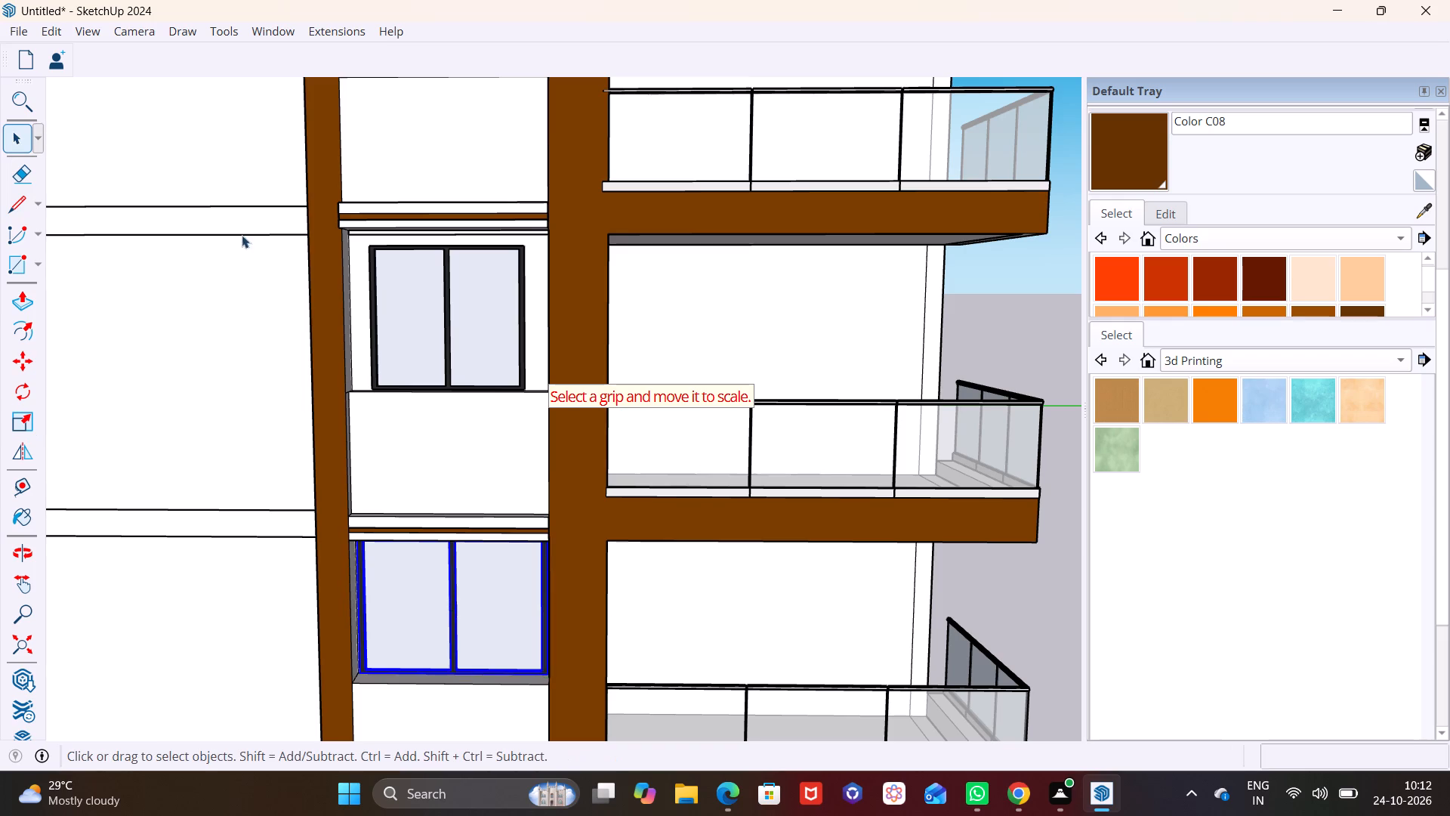
pyautogui.click(447, 317)
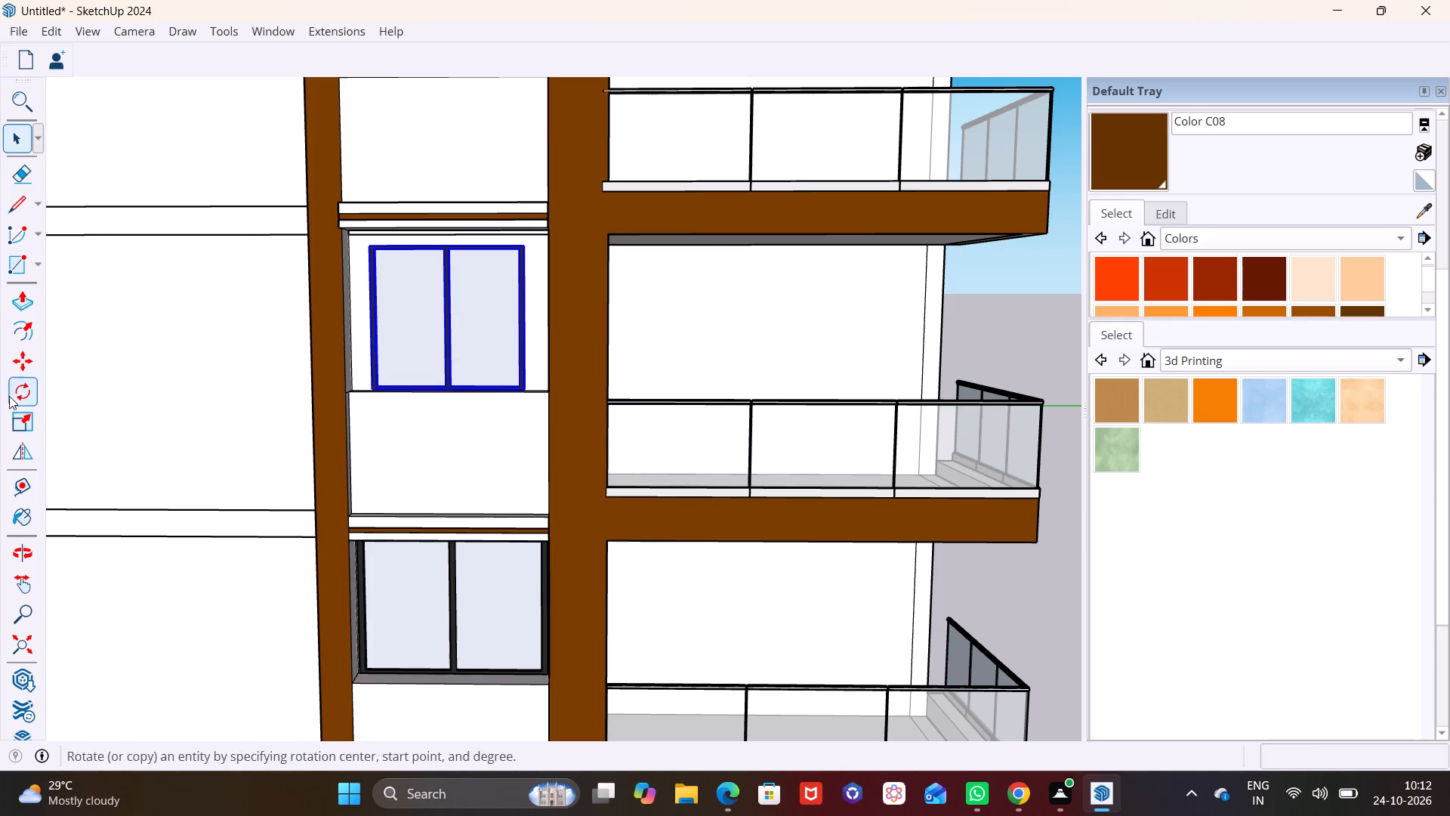
pyautogui.click(25, 359)
pyautogui.scroll(10, 320, 352)
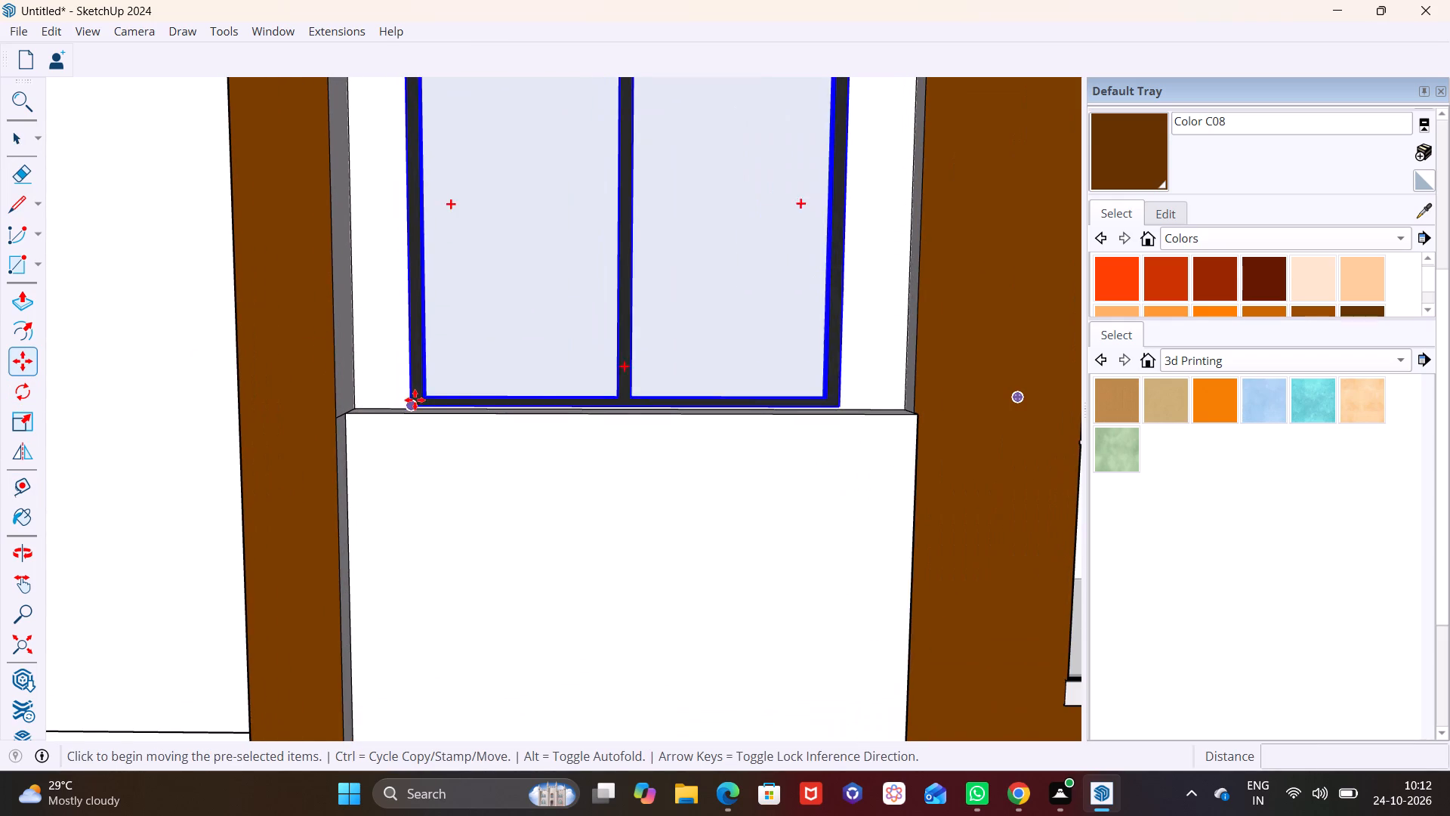
pyautogui.click(415, 400)
pyautogui.click(356, 401)
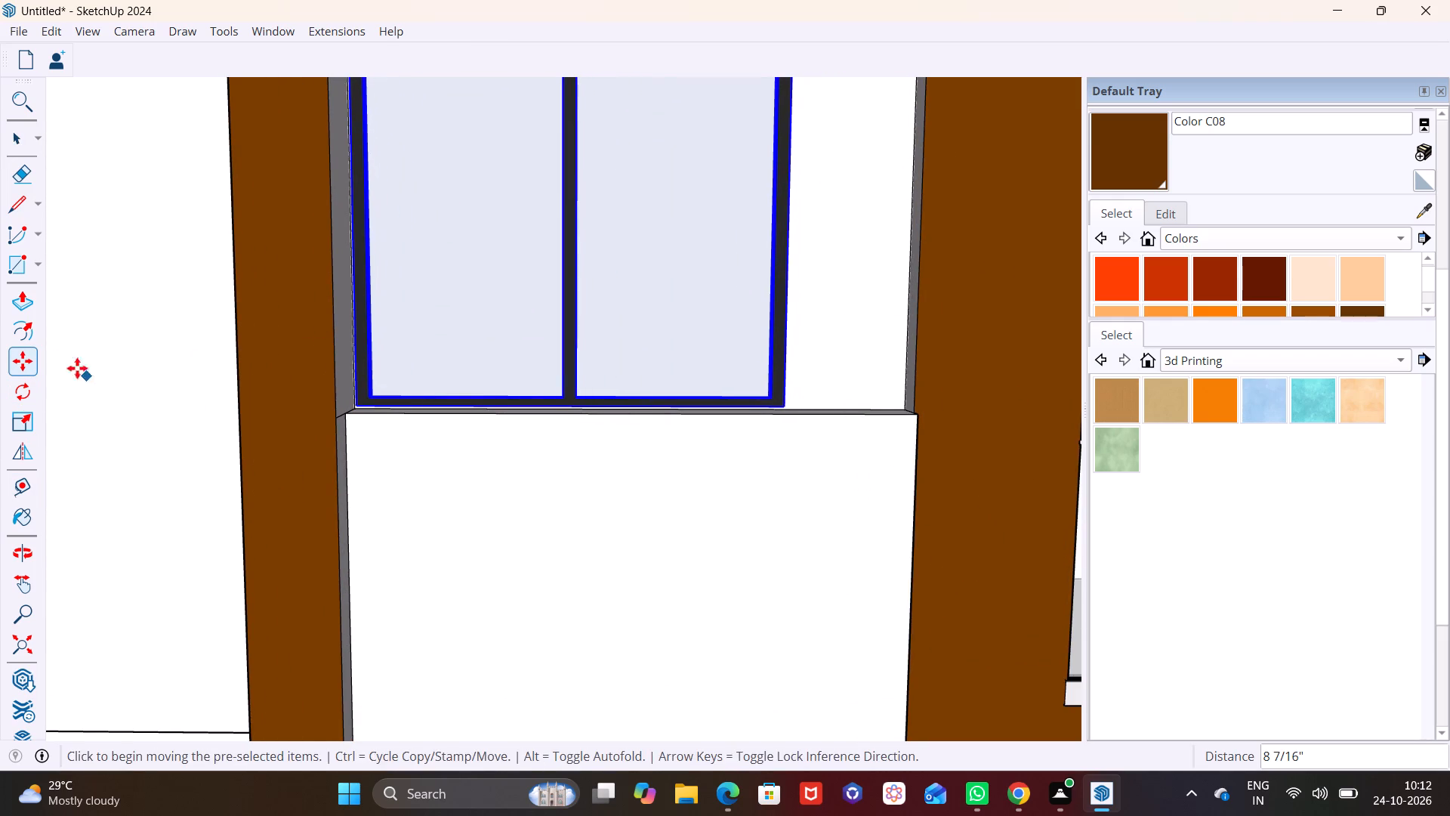
# Scale the second-storey window wider along the red axis until it meets the wide brown column.
pyautogui.click(14, 419)
pyautogui.moveTo(547, 322); pyautogui.dragTo(152, 386, button='middle')
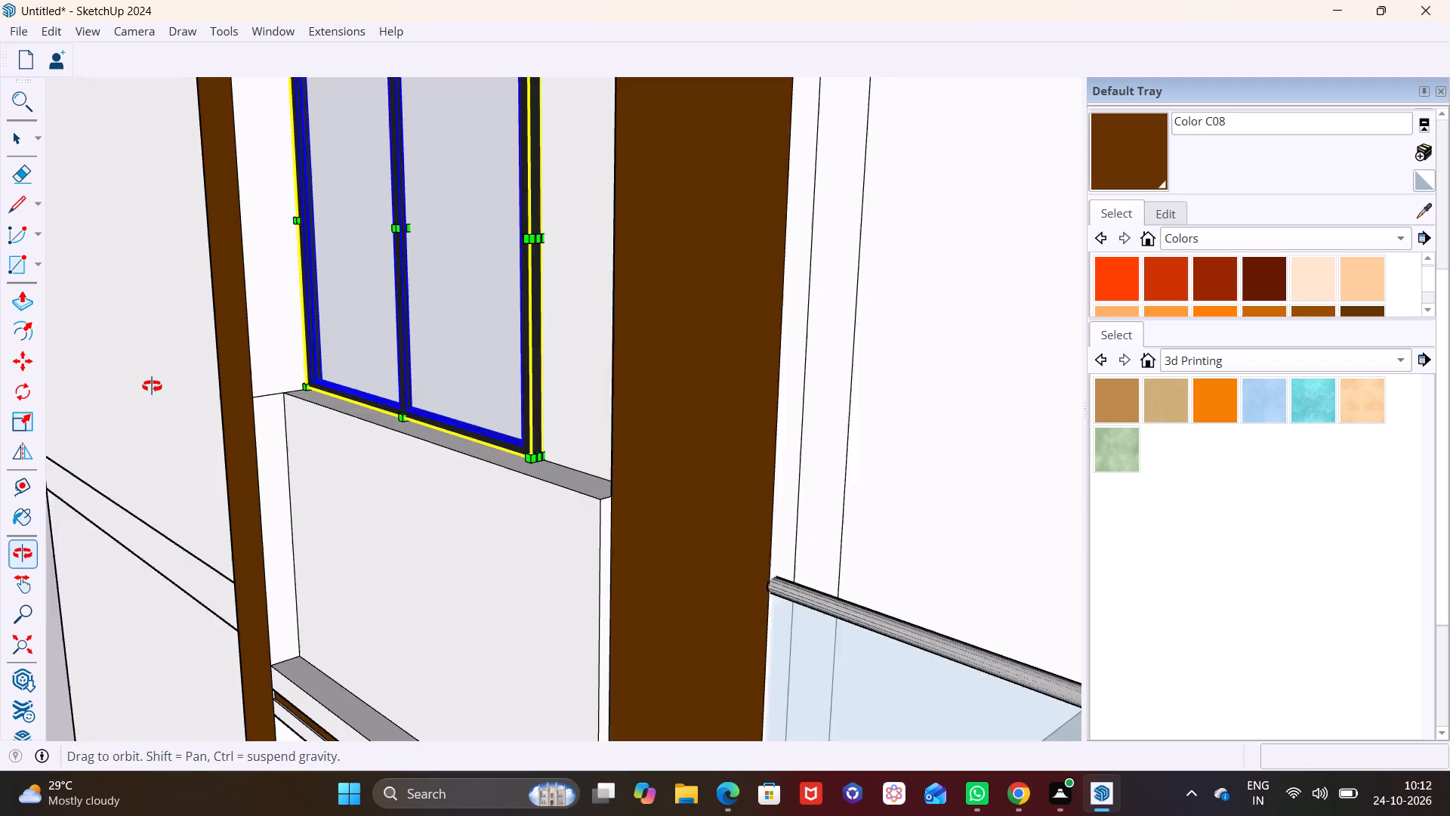
pyautogui.moveTo(152, 386); pyautogui.dragTo(151, 387, button='middle')
pyautogui.scroll(4, 446, 281)
pyautogui.click(532, 233)
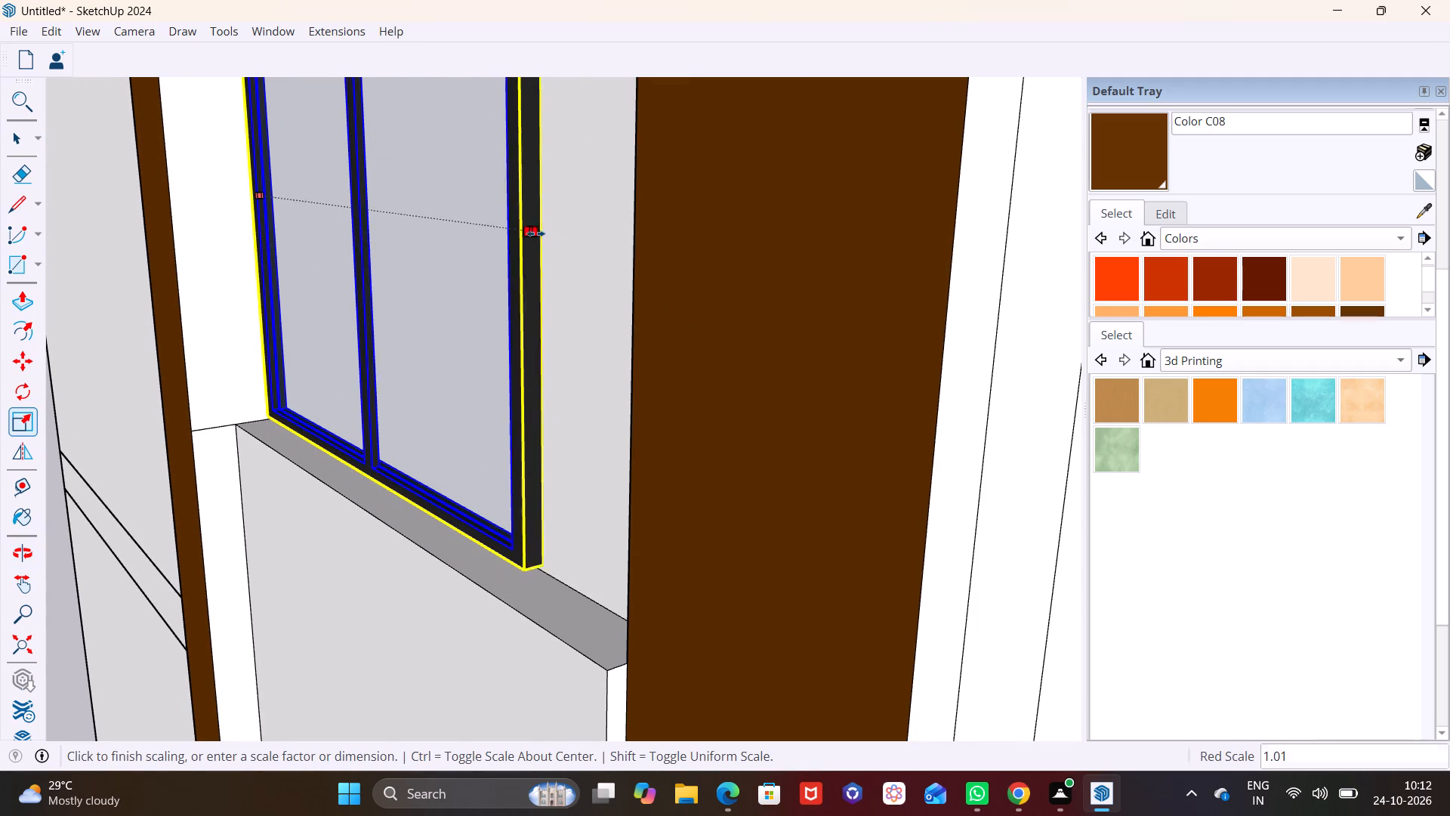
pyautogui.click(632, 270)
# Move the third-storey window 9 13/16" toward the narrow brown column, to the lower corner of its recess.
pyautogui.scroll(-8, 570, 506)
pyautogui.moveTo(474, 504); pyautogui.dragTo(859, 492, button='middle')
pyautogui.scroll(-13, 629, 336)
pyautogui.scroll(1, 581, 191)
pyautogui.moveTo(581, 191); pyautogui.dragTo(584, 224, button='middle')
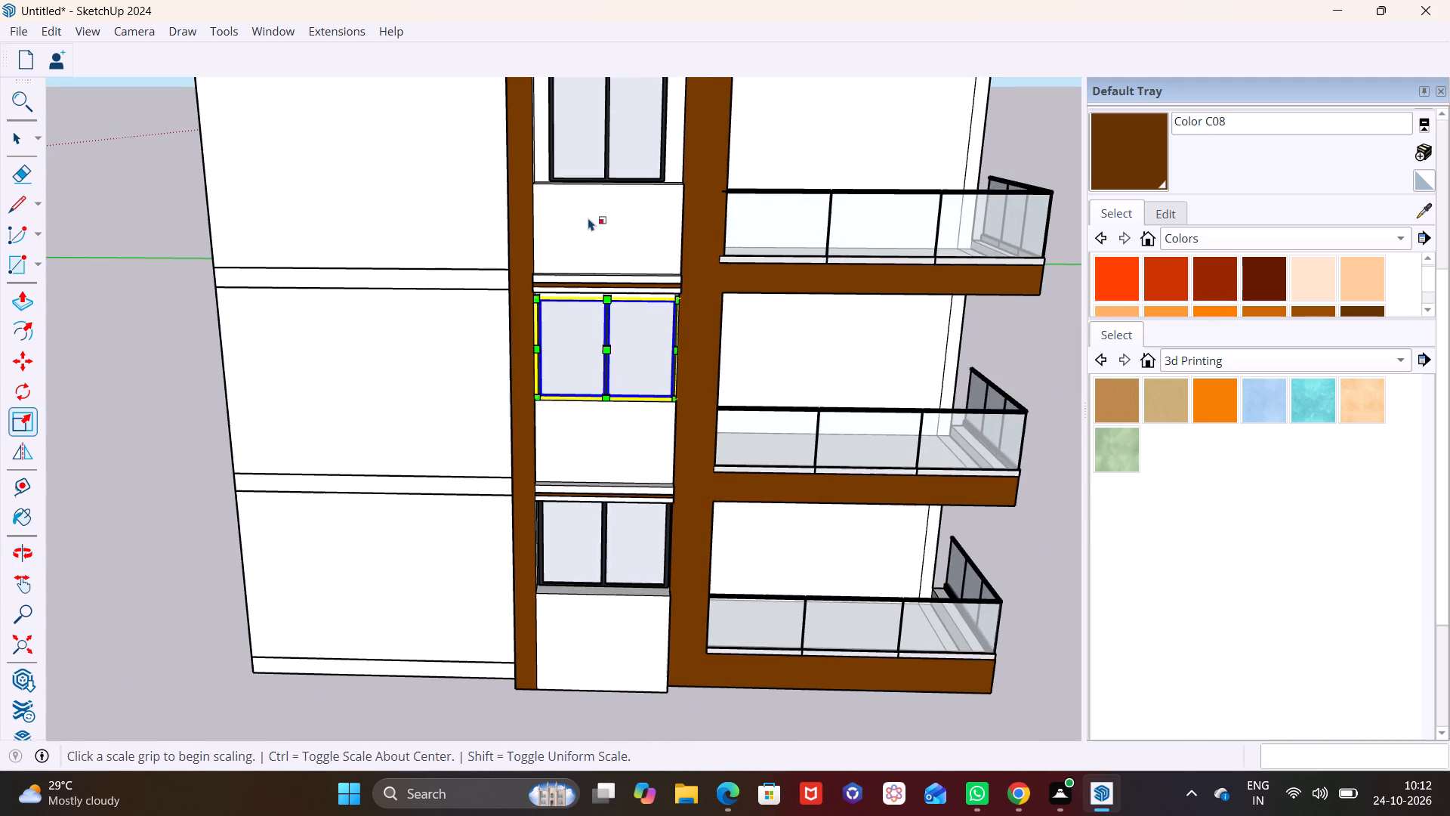
pyautogui.keyDown('shift'); pyautogui.moveTo(600, 235); pyautogui.dragTo(441, 614, button='middle'); pyautogui.keyUp('shift')
pyautogui.scroll(1, 440, 537)
pyautogui.moveTo(437, 533); pyautogui.dragTo(410, 487, button='middle')
pyautogui.scroll(3, 408, 475)
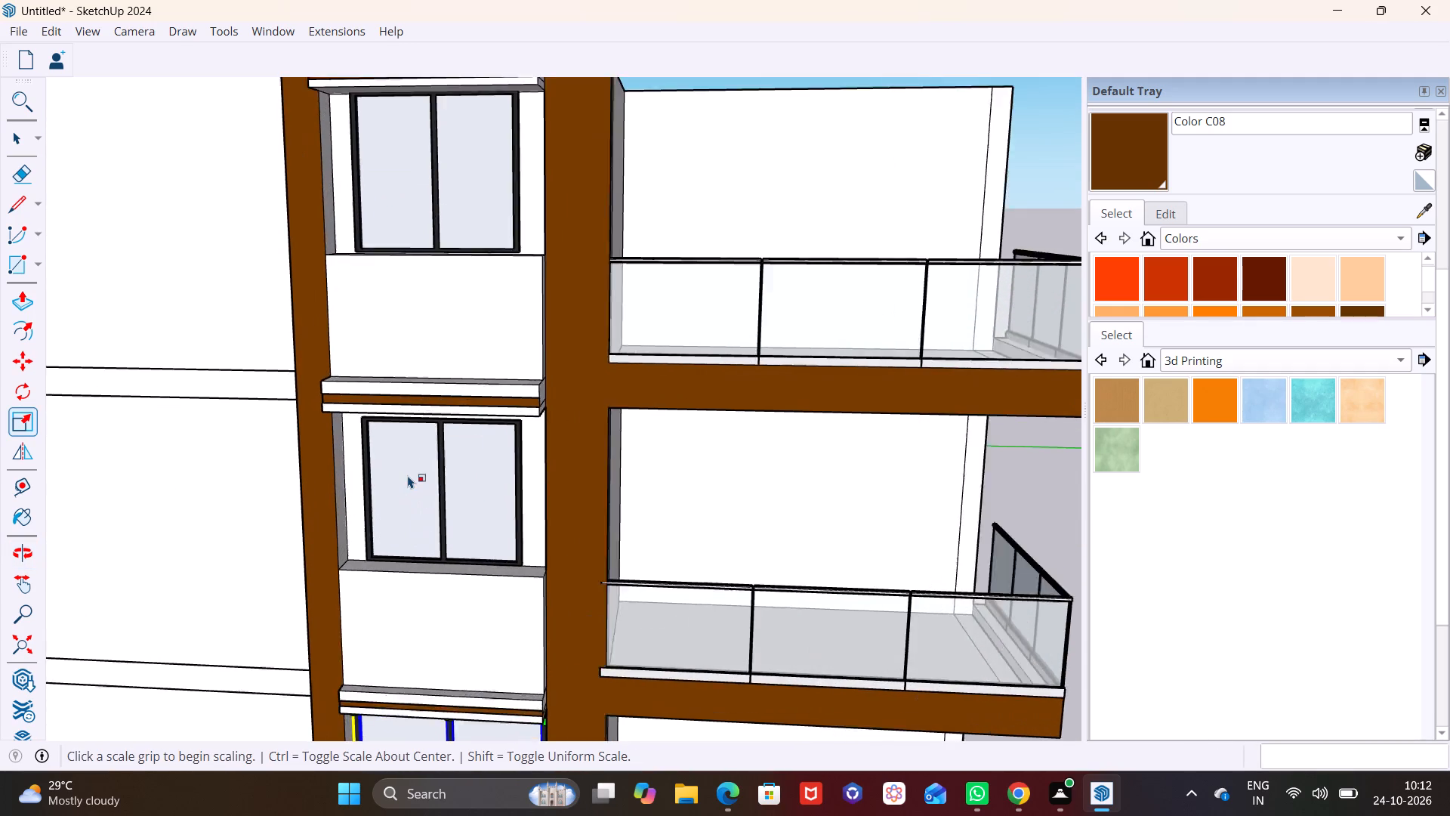
pyautogui.moveTo(420, 467); pyautogui.dragTo(461, 453, button='middle')
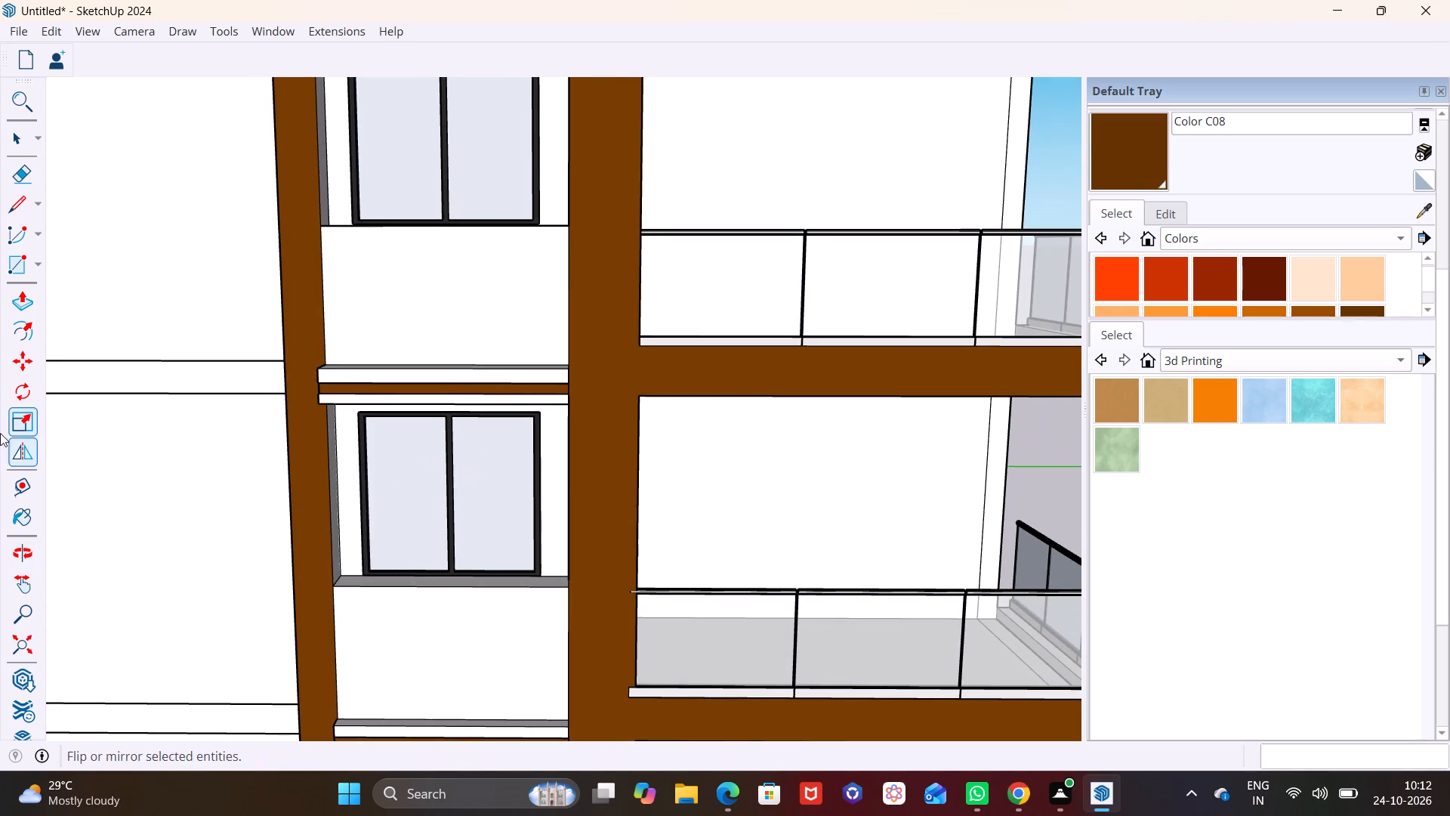
pyautogui.click(23, 140)
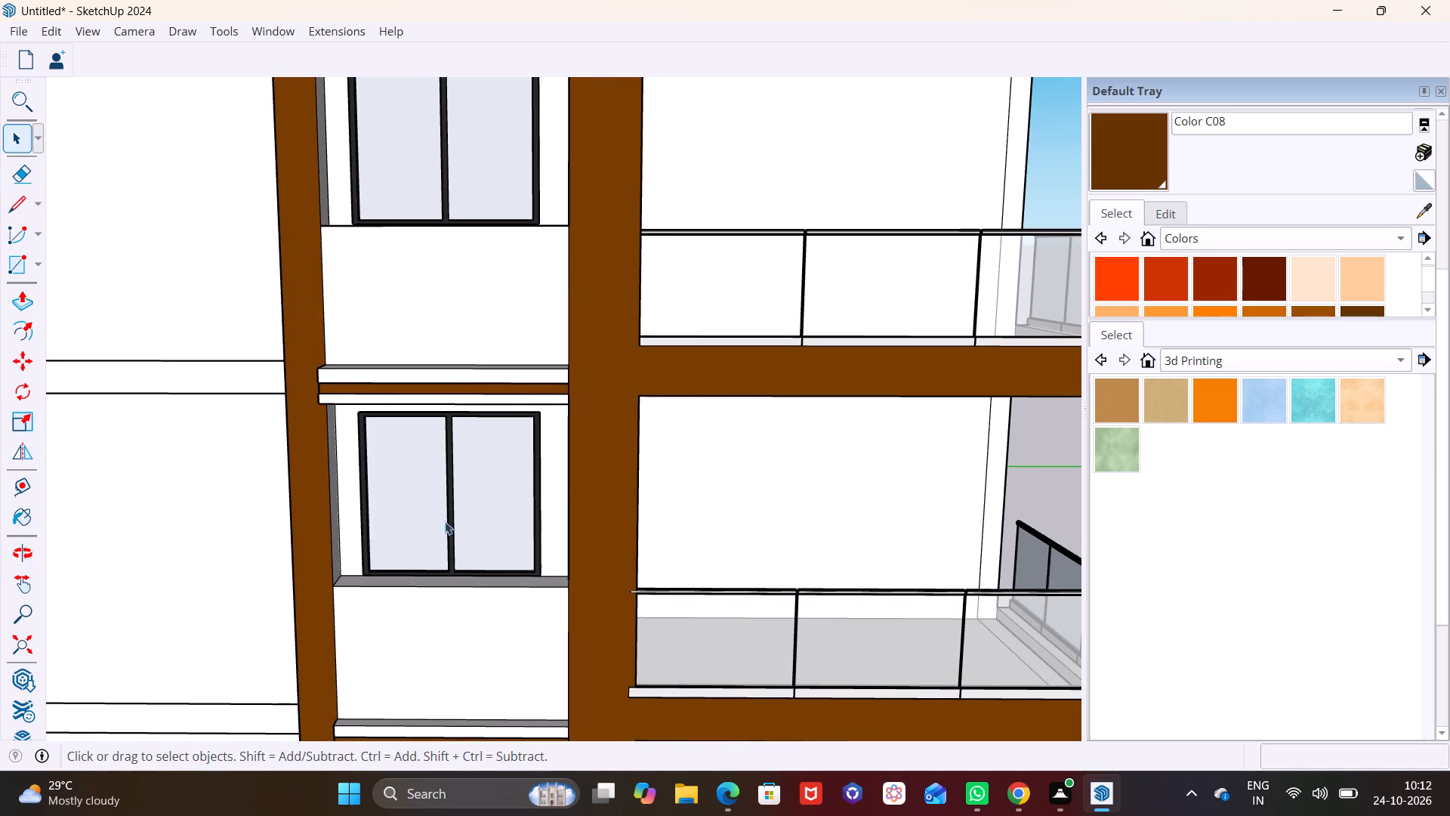
pyautogui.click(452, 527)
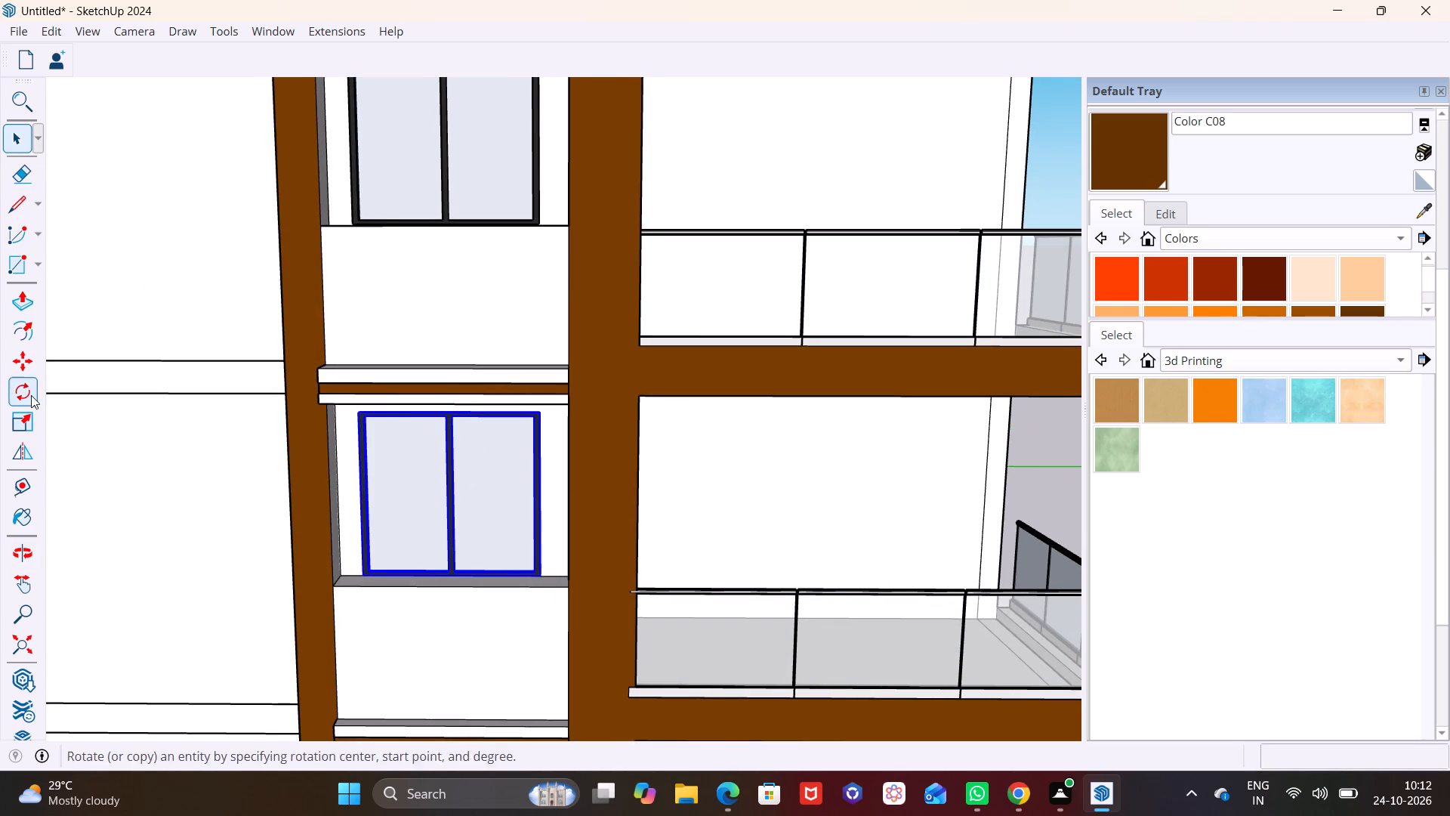
pyautogui.click(25, 366)
pyautogui.scroll(6, 326, 553)
pyautogui.click(380, 592)
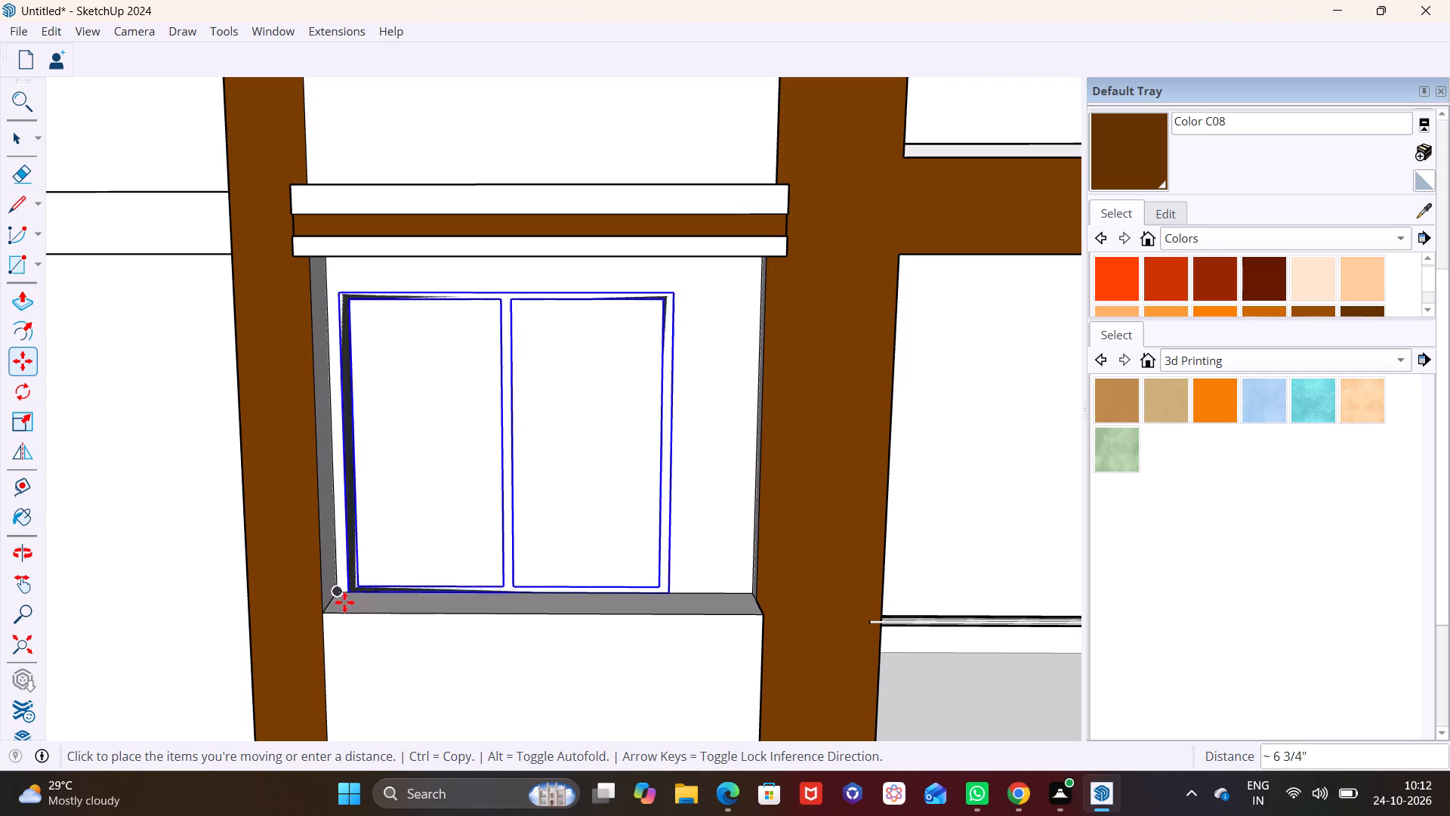
pyautogui.scroll(8, 338, 590)
pyautogui.click(325, 613)
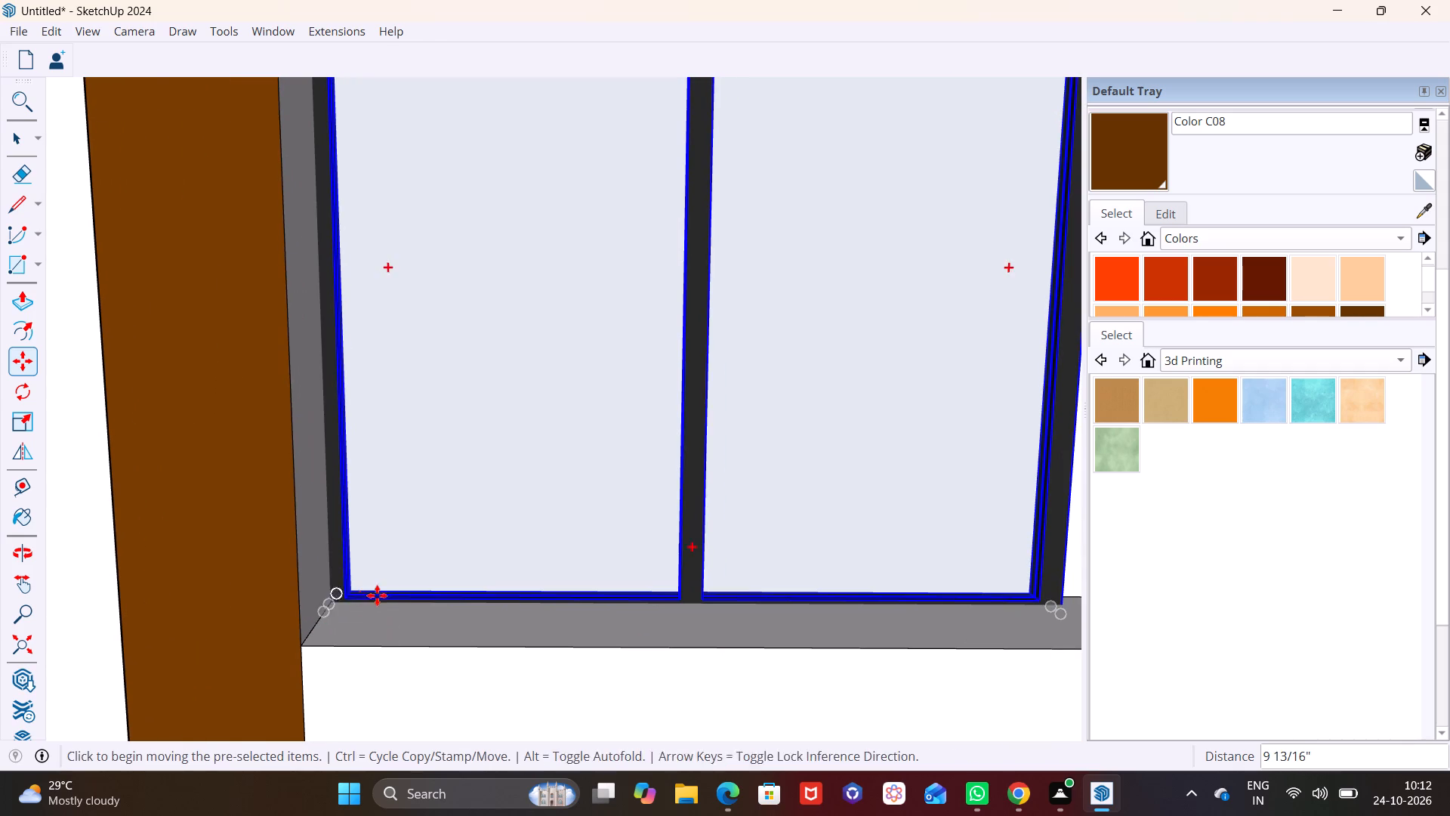
# Scale the third-storey window's width by about 1.31 so it reaches the wide brown column.
pyautogui.scroll(-12, 387, 593)
pyautogui.click(17, 427)
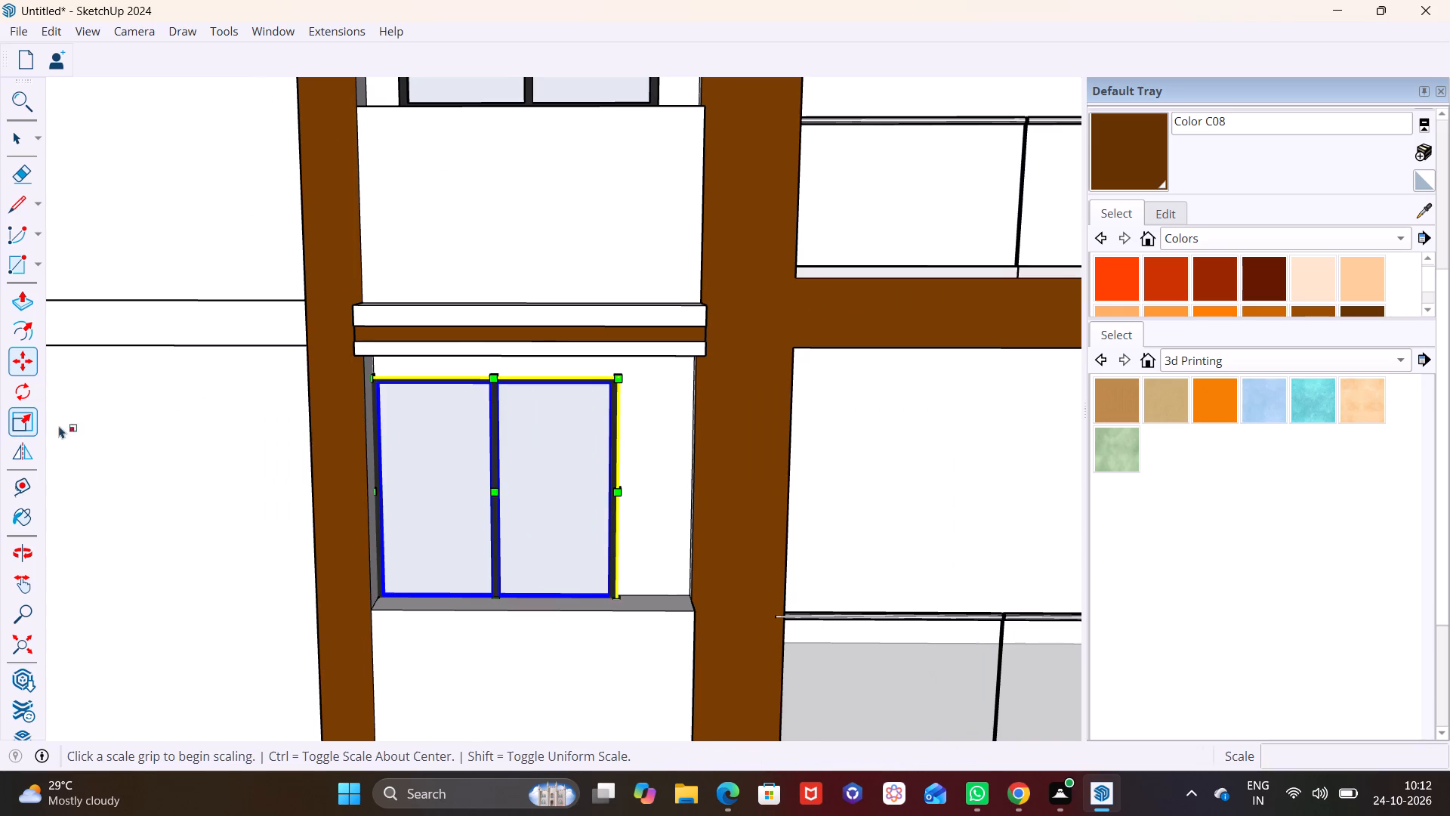
pyautogui.scroll(5, 689, 481)
pyautogui.moveTo(622, 493); pyautogui.dragTo(470, 524, button='middle')
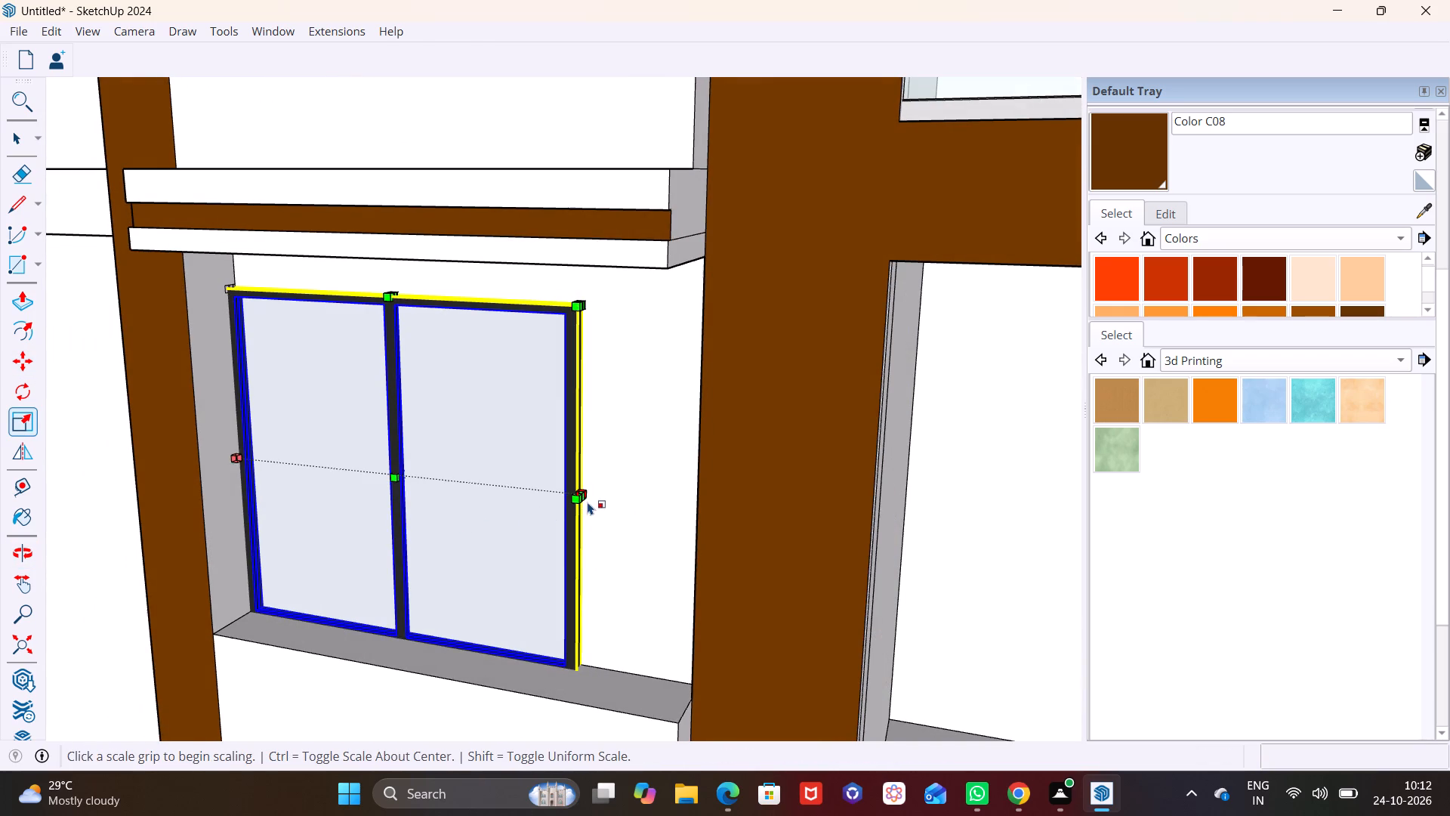
pyautogui.click(586, 500)
pyautogui.click(696, 502)
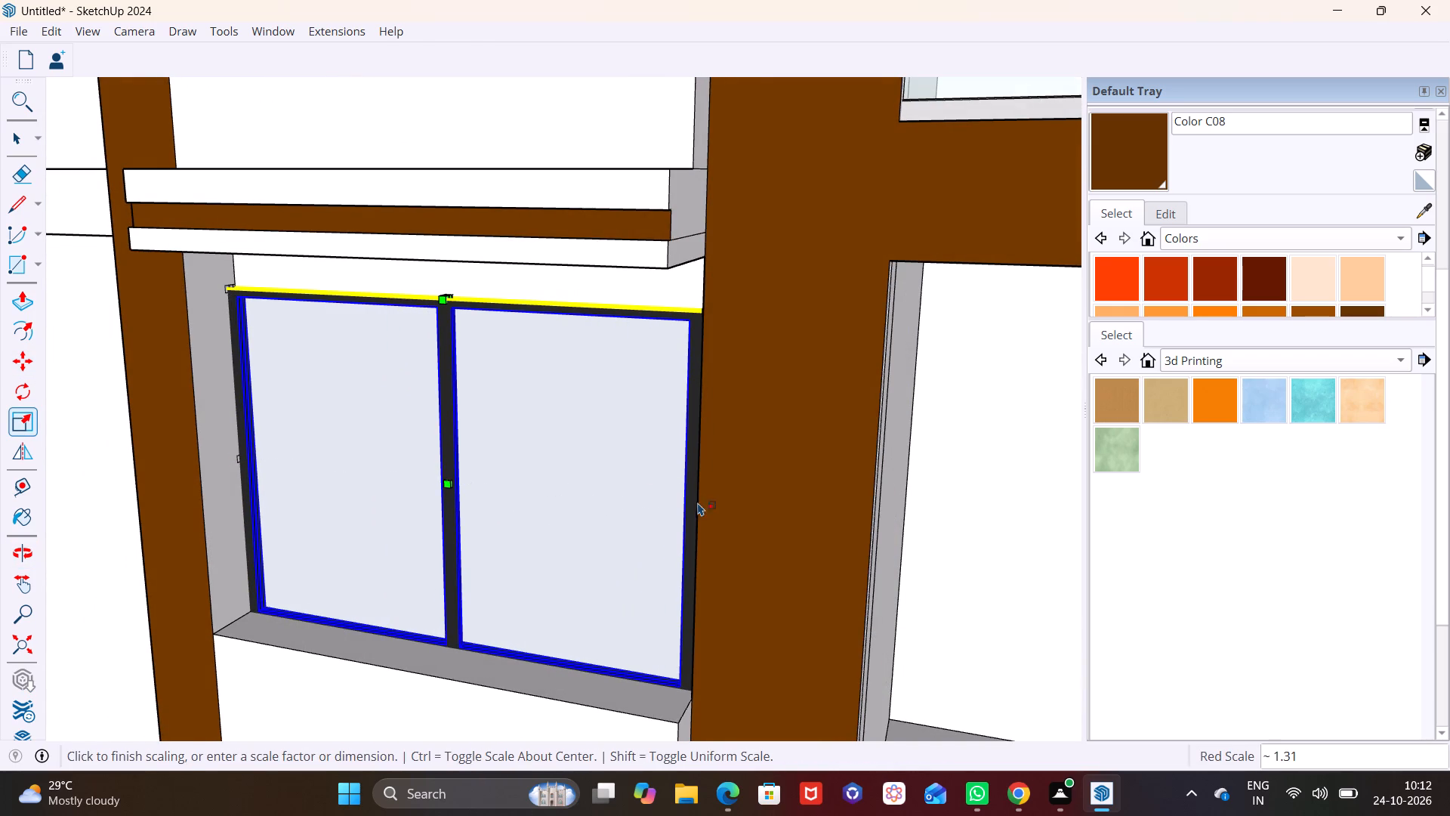
# Scale the third-storey window taller so its top reaches the underside of the ledge above.
pyautogui.scroll(4, 446, 292)
pyautogui.click(455, 298)
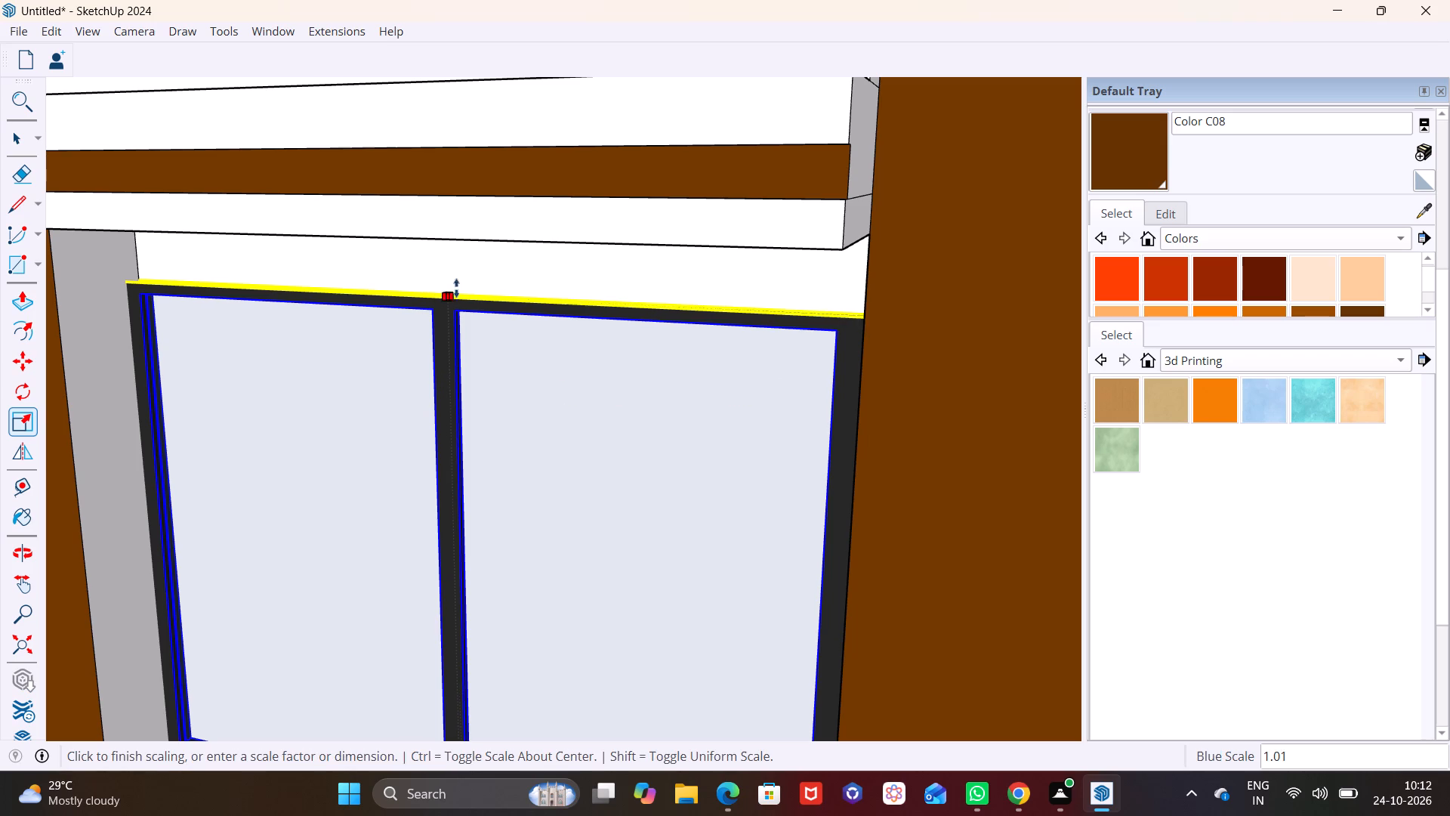
pyautogui.click(473, 236)
# Move the top-storey window sideways into the lower recess corner beside the narrow brown column.
pyautogui.scroll(-15, 516, 452)
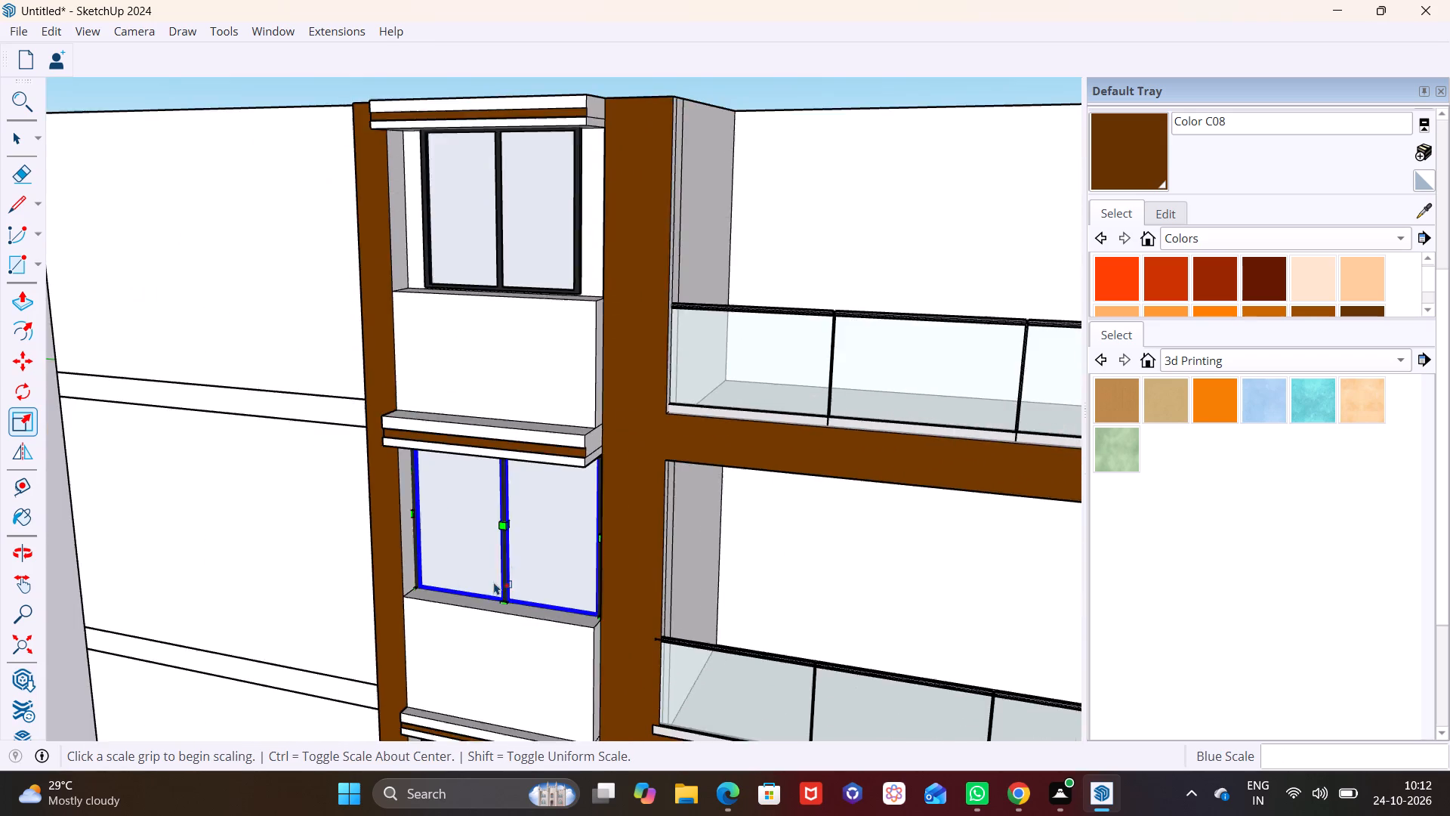
pyautogui.scroll(-7, 494, 582)
pyautogui.moveTo(530, 576); pyautogui.dragTo(615, 475, button='middle')
pyautogui.scroll(11, 532, 390)
pyautogui.moveTo(507, 382); pyautogui.dragTo(486, 394, button='middle')
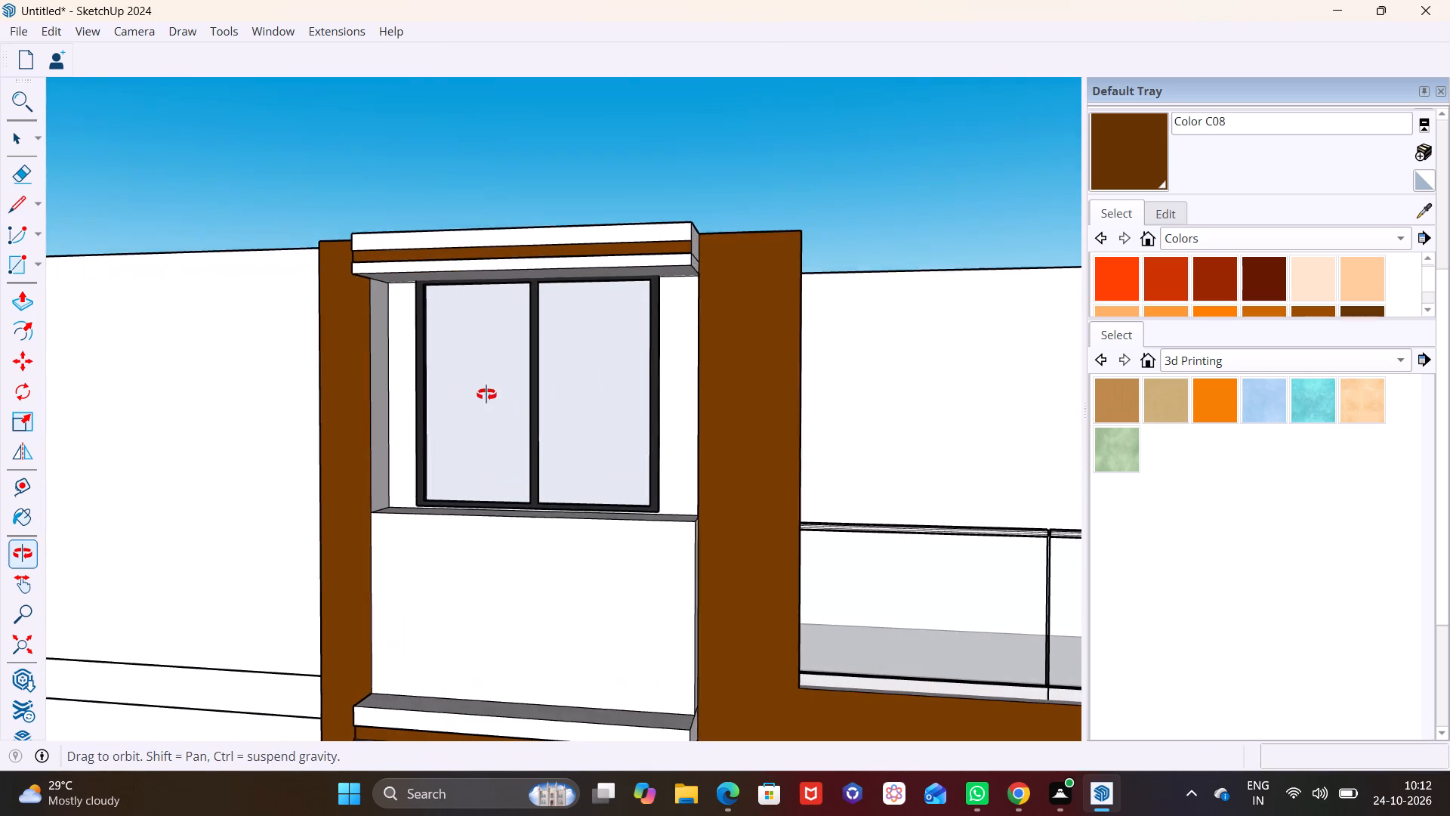
pyautogui.moveTo(486, 394); pyautogui.dragTo(508, 415, button='middle')
pyautogui.click(11, 134)
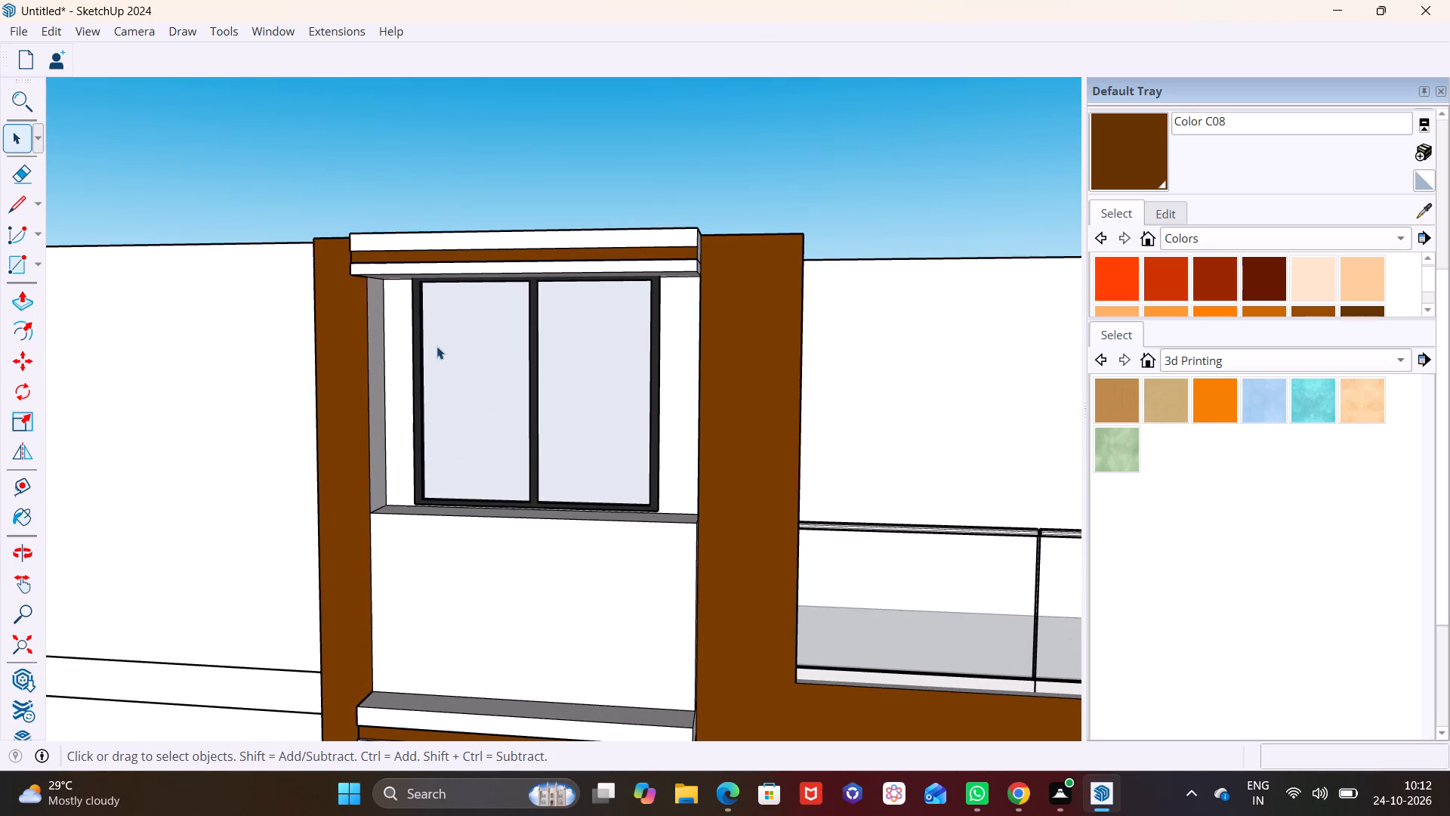
pyautogui.click(417, 348)
pyautogui.click(32, 365)
pyautogui.scroll(3, 403, 486)
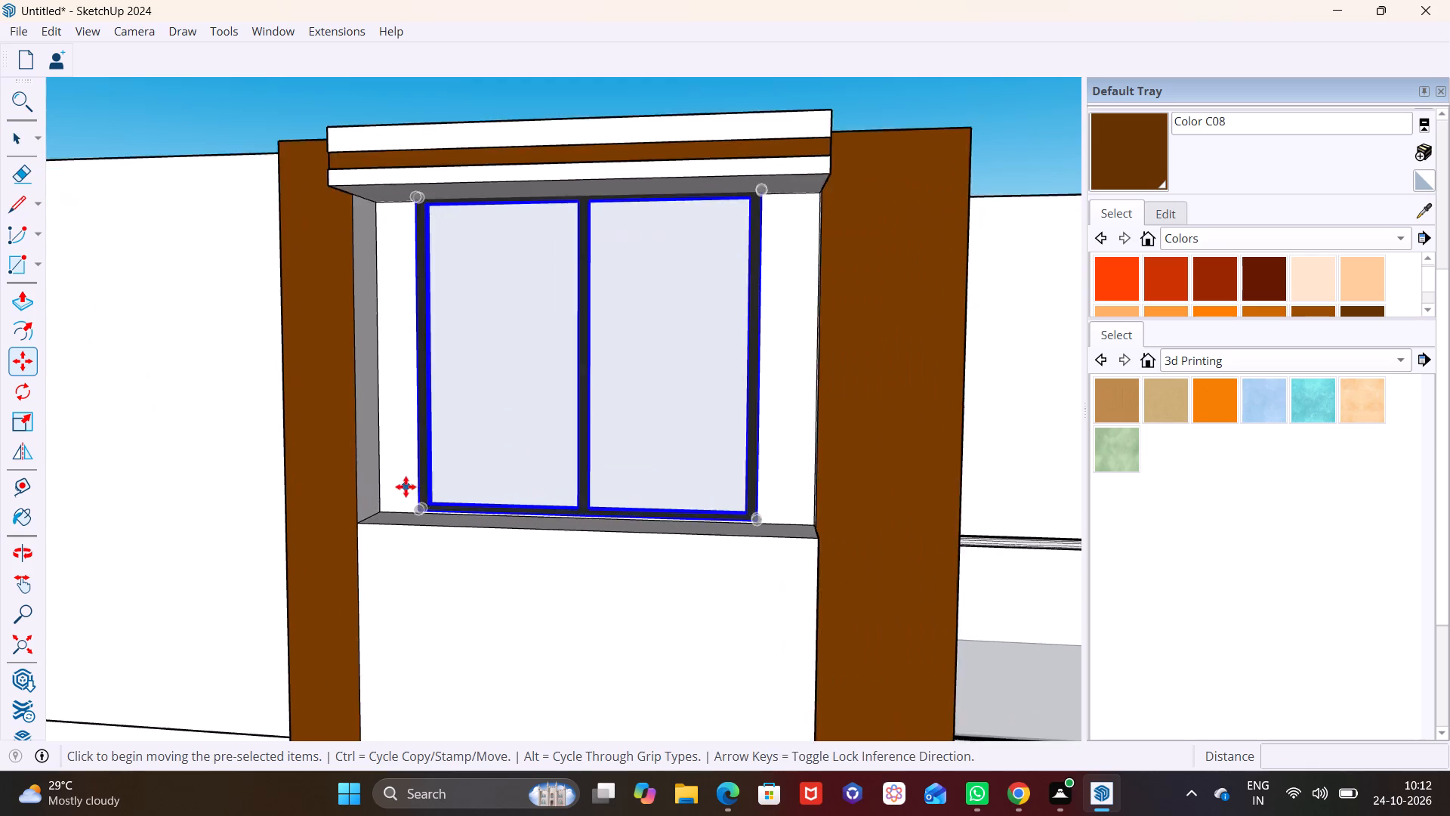
pyautogui.scroll(4, 406, 487)
pyautogui.click(433, 522)
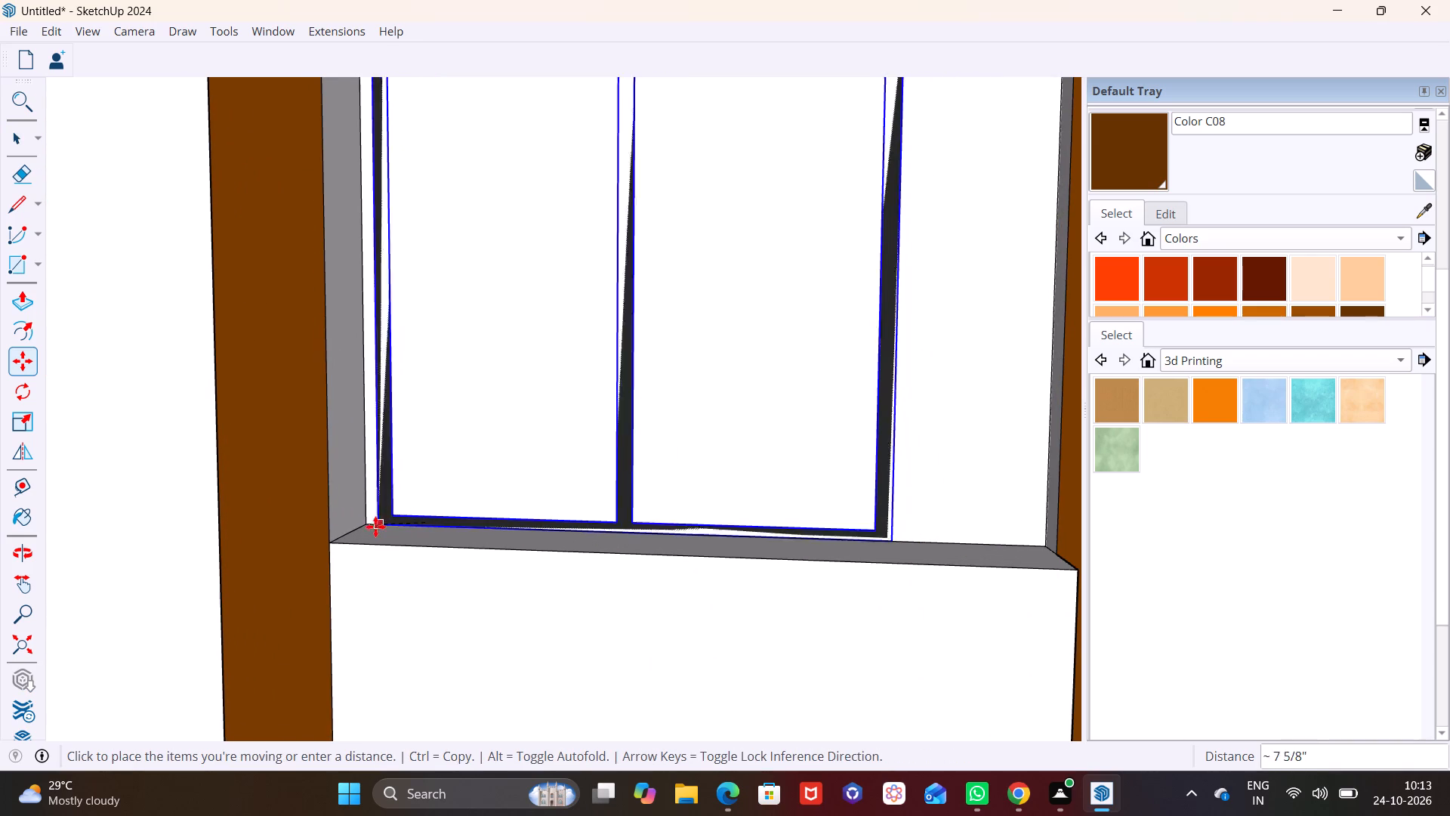
pyautogui.click(366, 528)
# Move the top-storey window 4 1/16" outward from the back wall onto the sill.
pyautogui.scroll(-6, 545, 498)
pyautogui.moveTo(555, 480); pyautogui.dragTo(471, 502, button='middle')
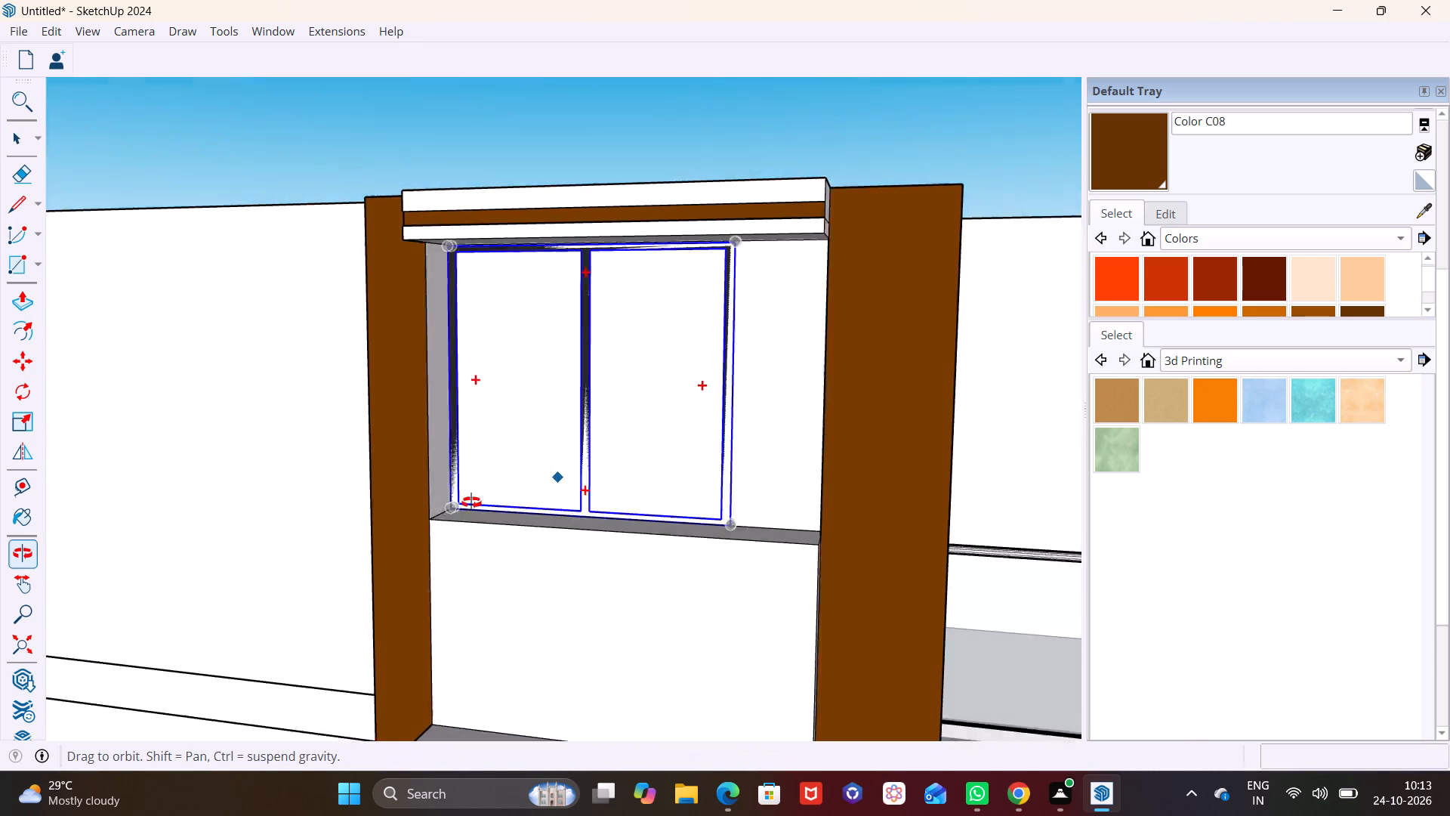
pyautogui.moveTo(471, 502); pyautogui.dragTo(402, 518, button='middle')
pyautogui.scroll(6, 683, 553)
pyautogui.click(751, 524)
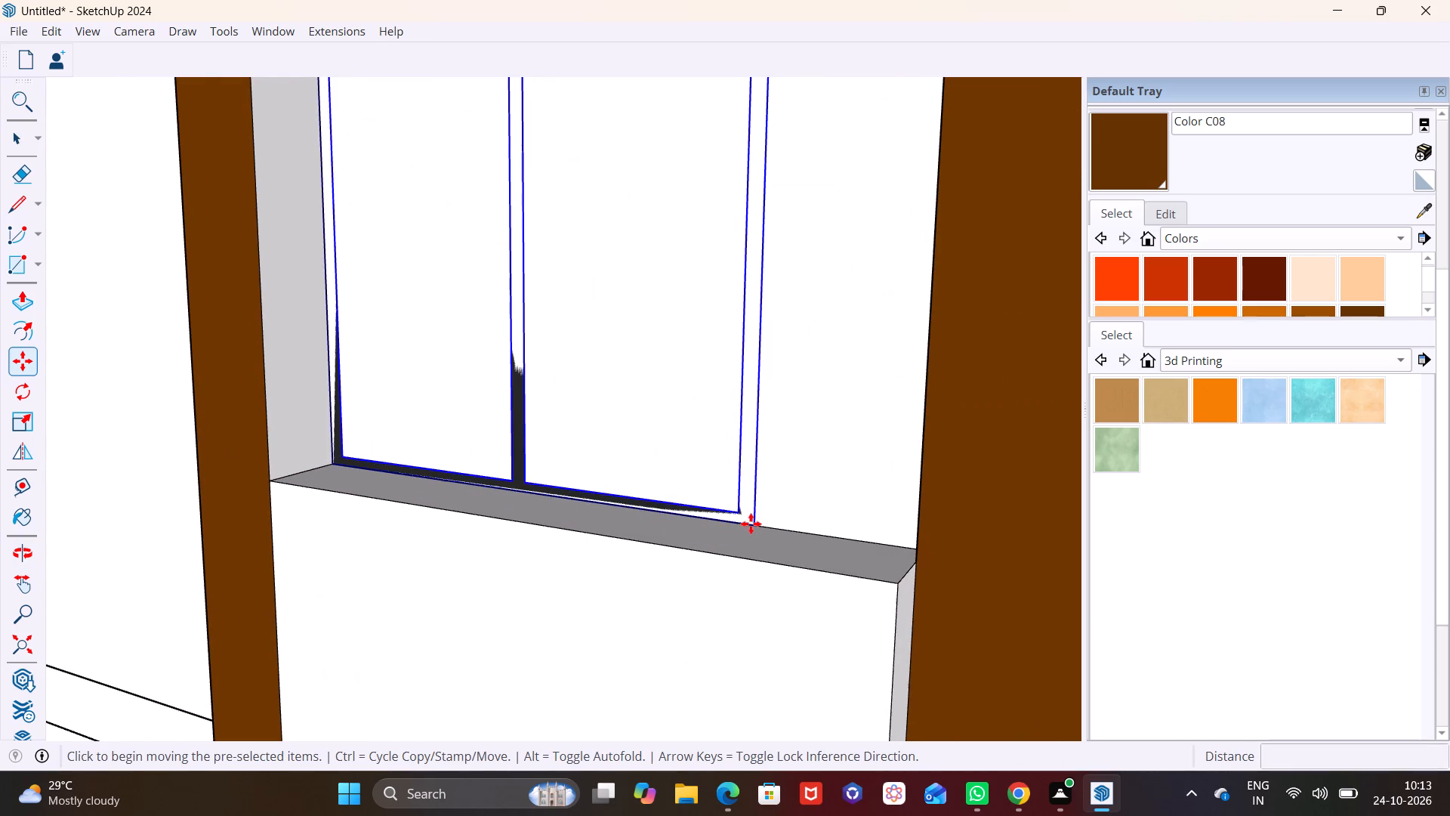
pyautogui.click(742, 535)
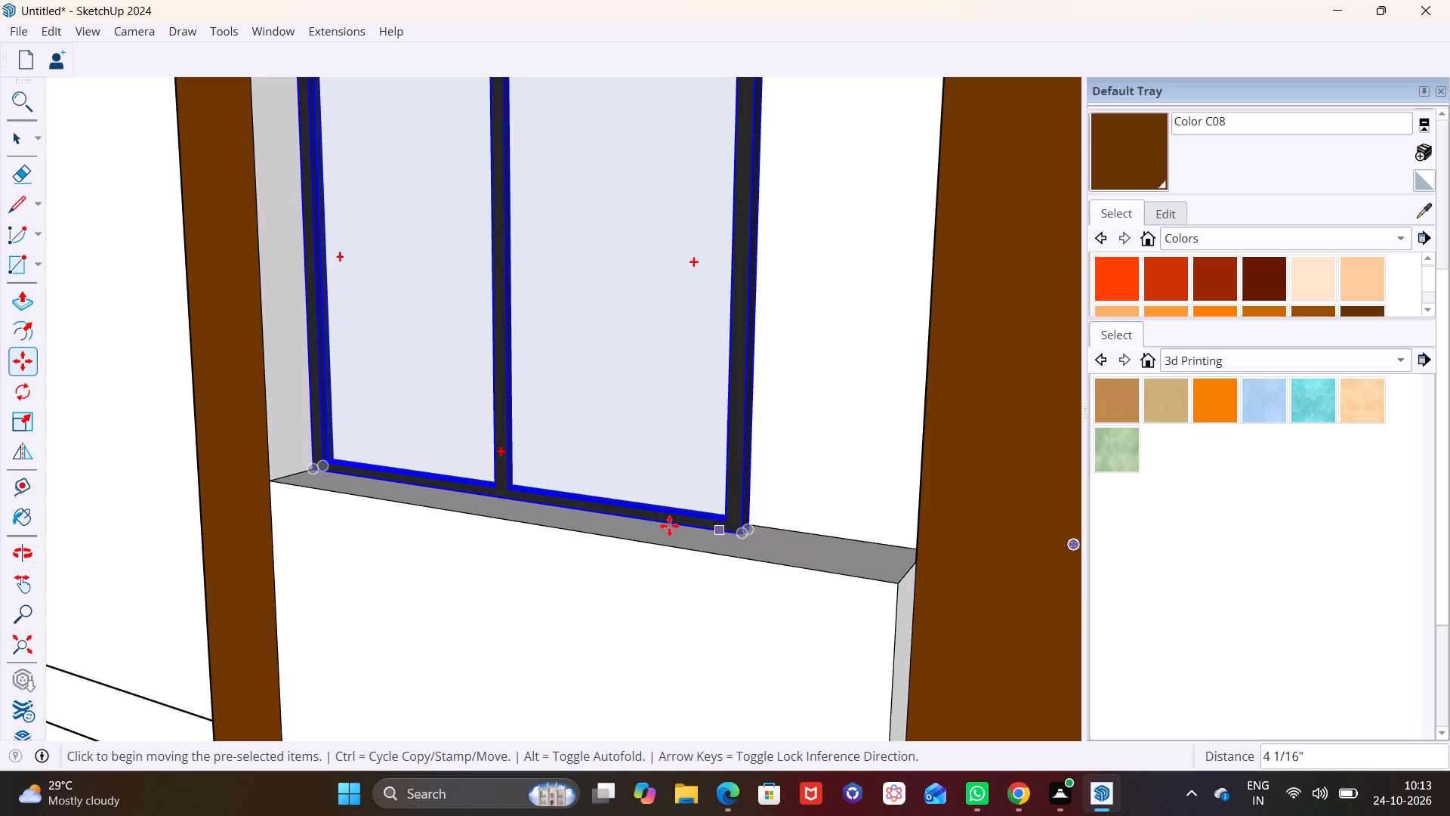
# Scale the top-storey window's width by about 1.30 so it reaches the wide brown column.
pyautogui.click(23, 419)
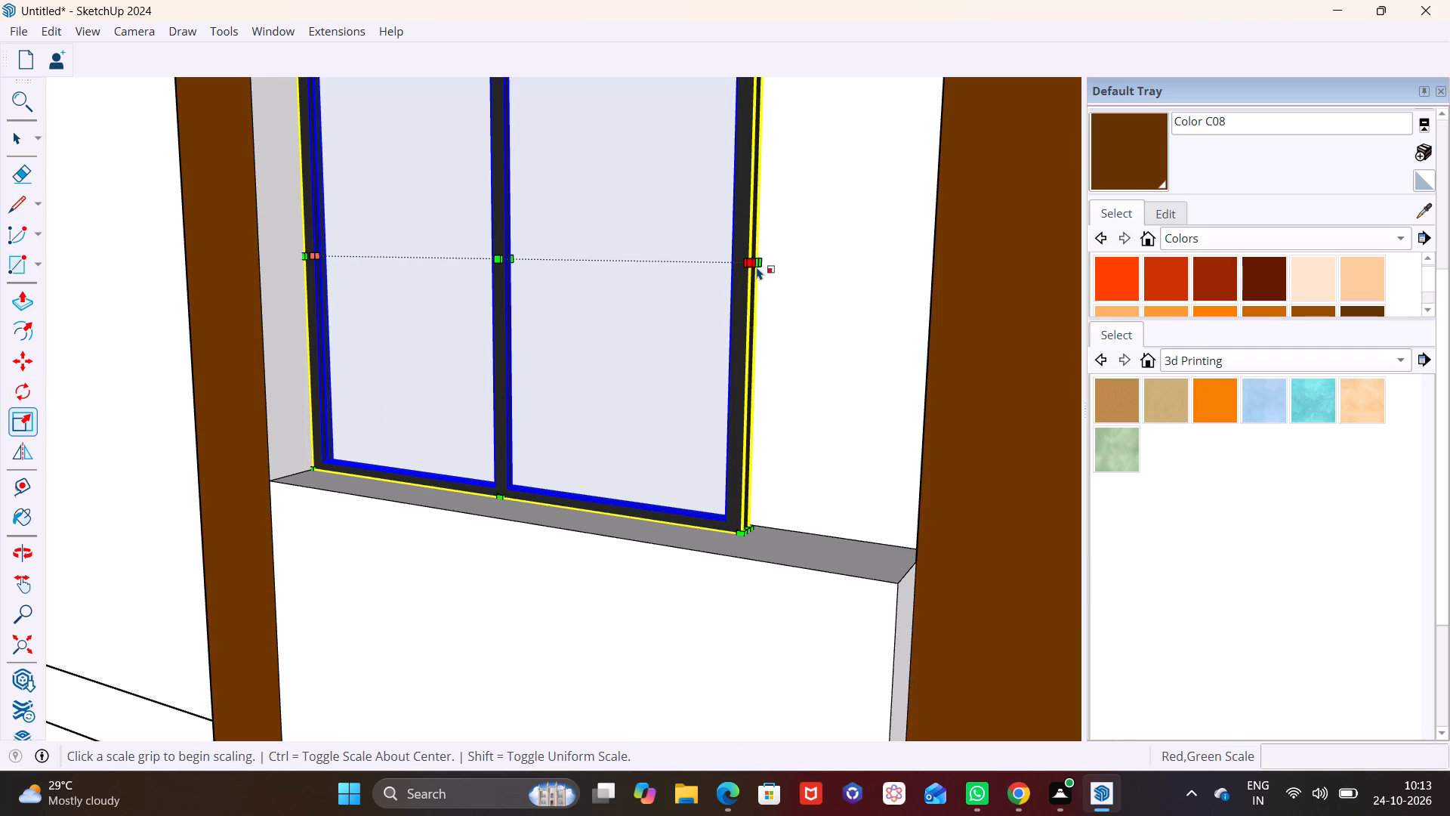
pyautogui.click(760, 266)
pyautogui.click(937, 289)
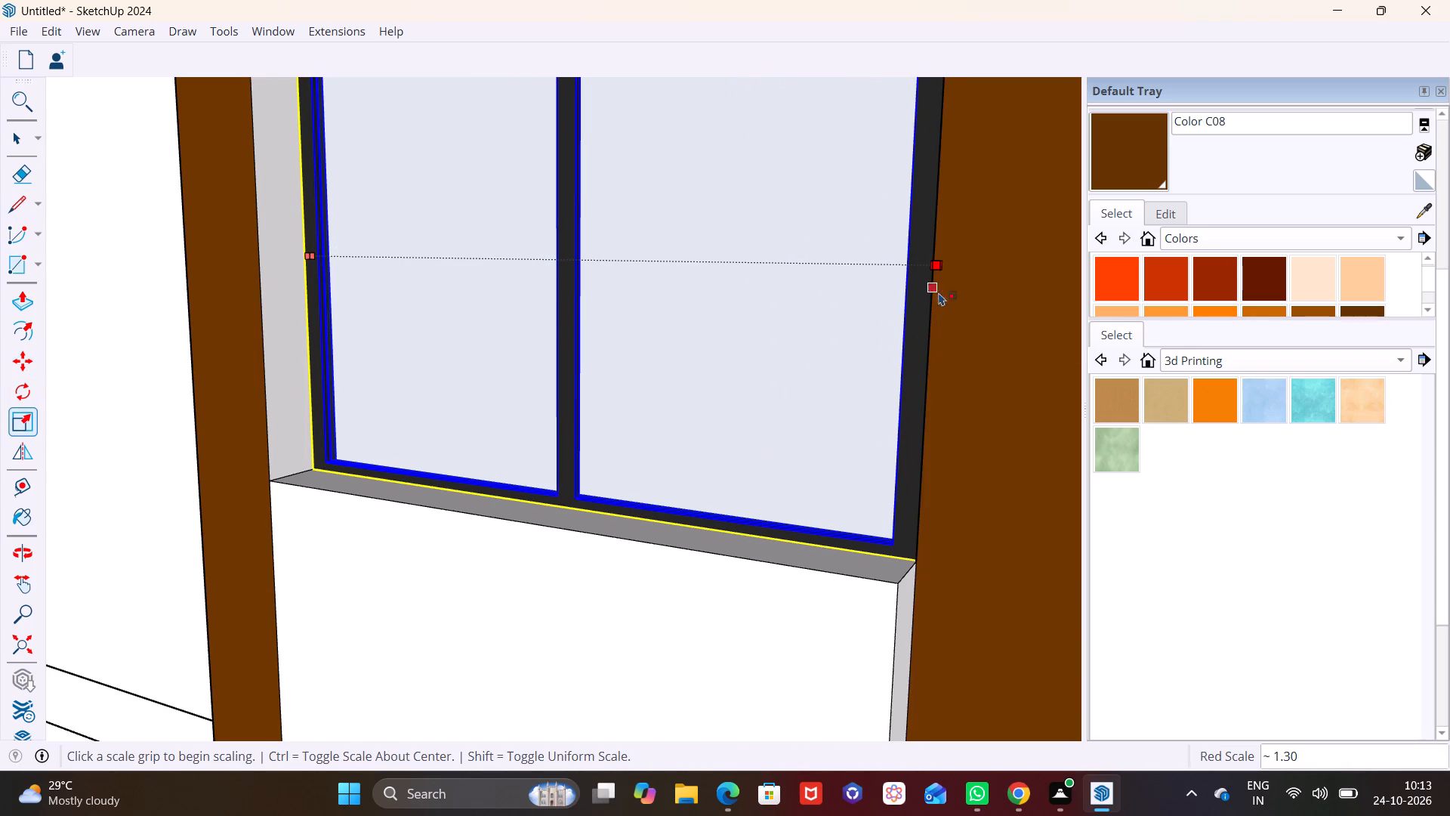
# Examine the four widened windows between the brown columns across the whole front facade.
pyautogui.scroll(-7, 912, 304)
pyautogui.moveTo(723, 287); pyautogui.dragTo(970, 305, button='middle')
pyautogui.scroll(-11, 970, 305)
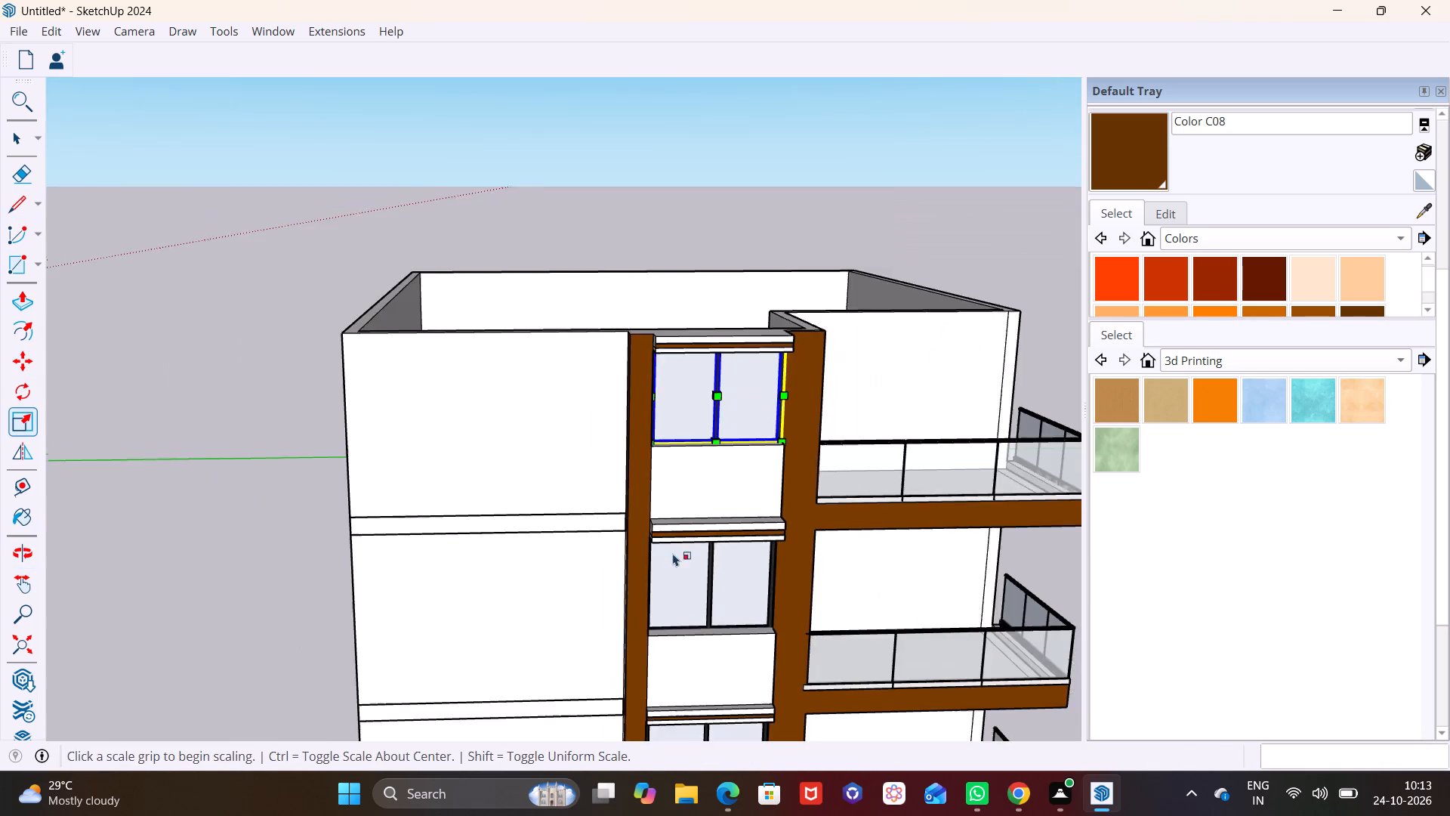
pyautogui.moveTo(702, 607); pyautogui.dragTo(638, 490, button='middle')
pyautogui.keyDown('shift'); pyautogui.moveTo(819, 630); pyautogui.dragTo(736, 354, button='middle'); pyautogui.keyUp('shift')
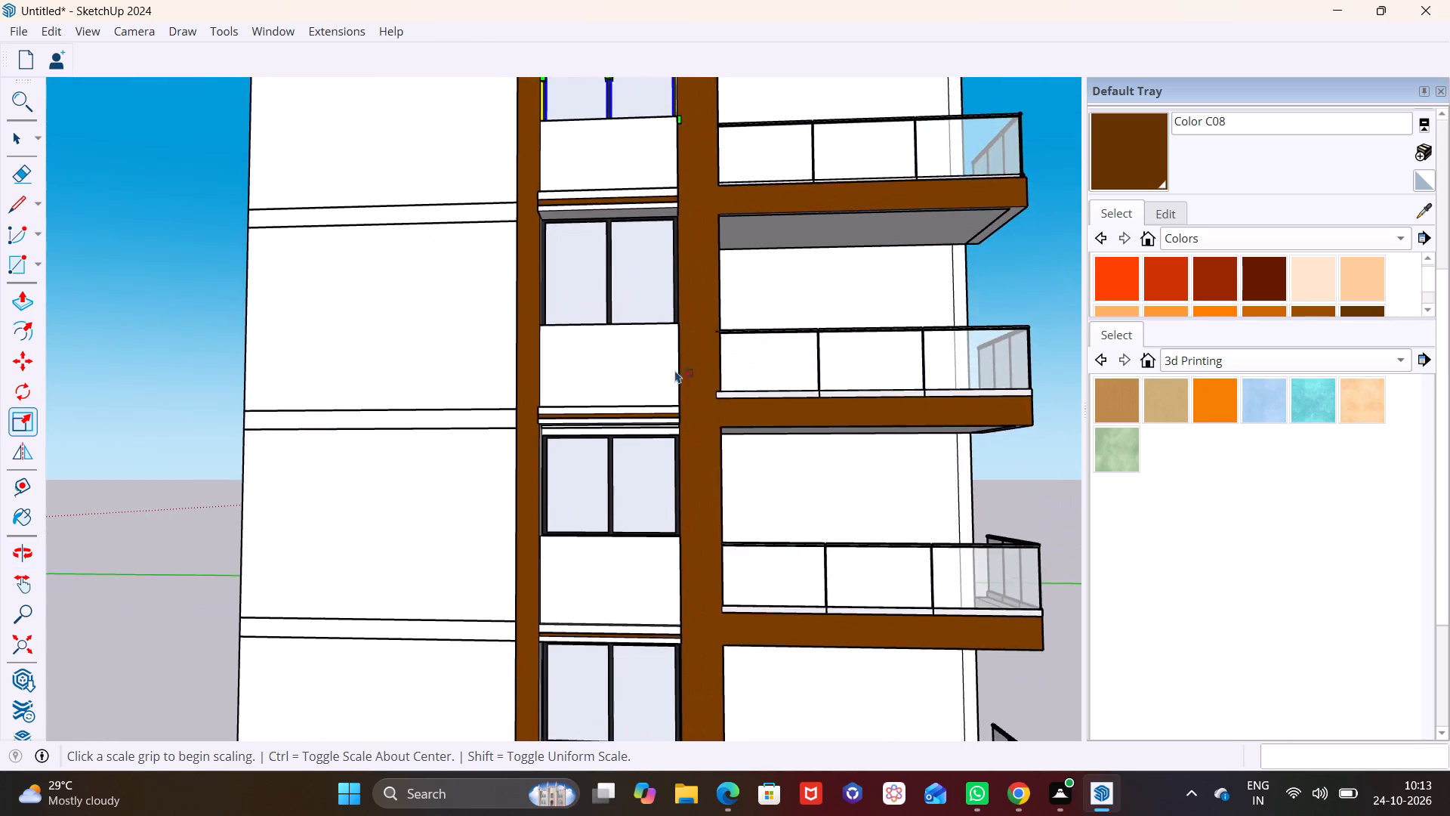
pyautogui.scroll(-3, 670, 388)
pyautogui.keyDown('shift'); pyautogui.moveTo(669, 509); pyautogui.dragTo(602, 406, button='middle'); pyautogui.keyUp('shift')
pyautogui.moveTo(594, 413); pyautogui.dragTo(597, 451, button='middle')
pyautogui.scroll(-6, 596, 442)
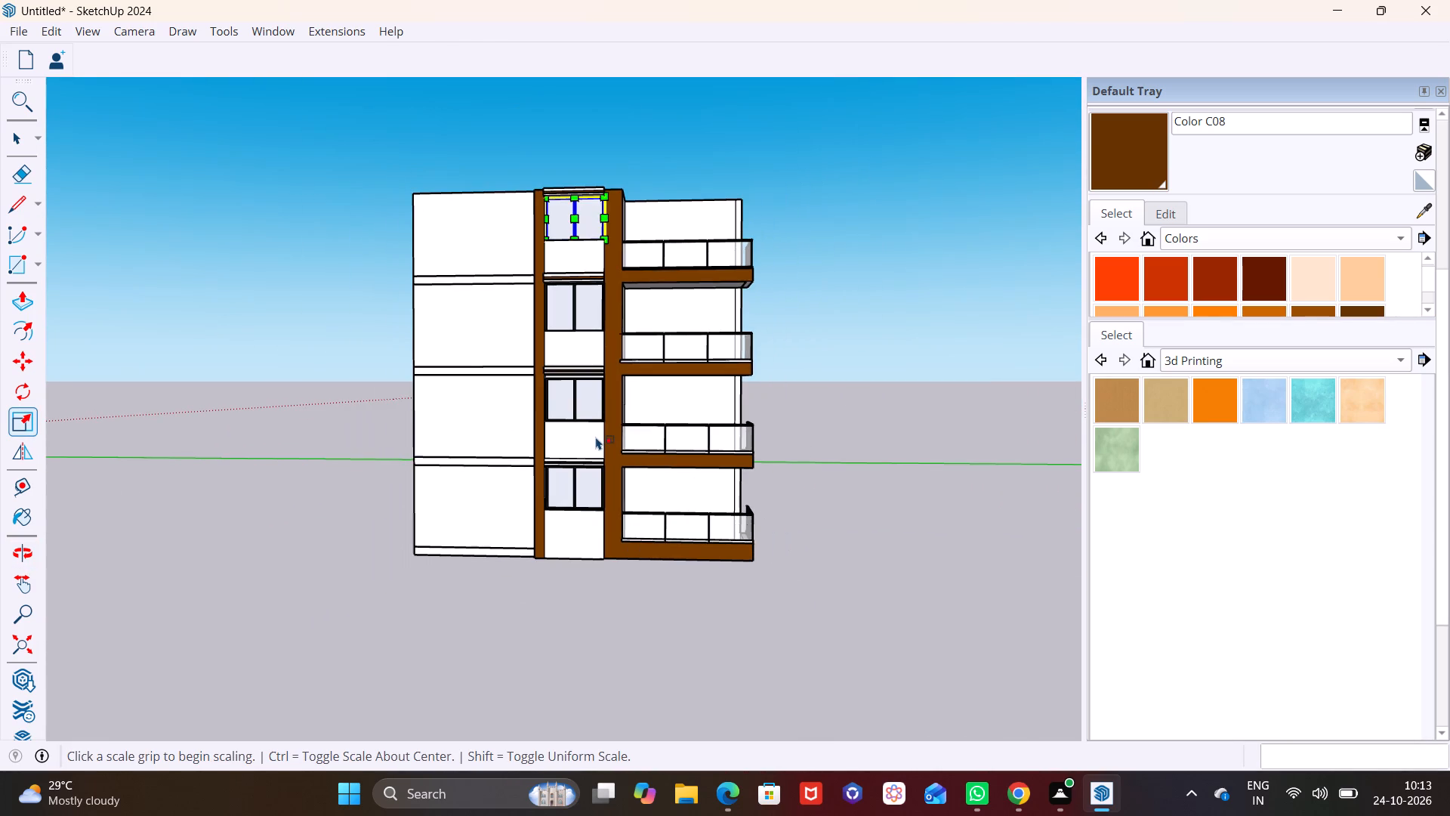
pyautogui.scroll(-2, 597, 428)
pyautogui.scroll(2, 613, 412)
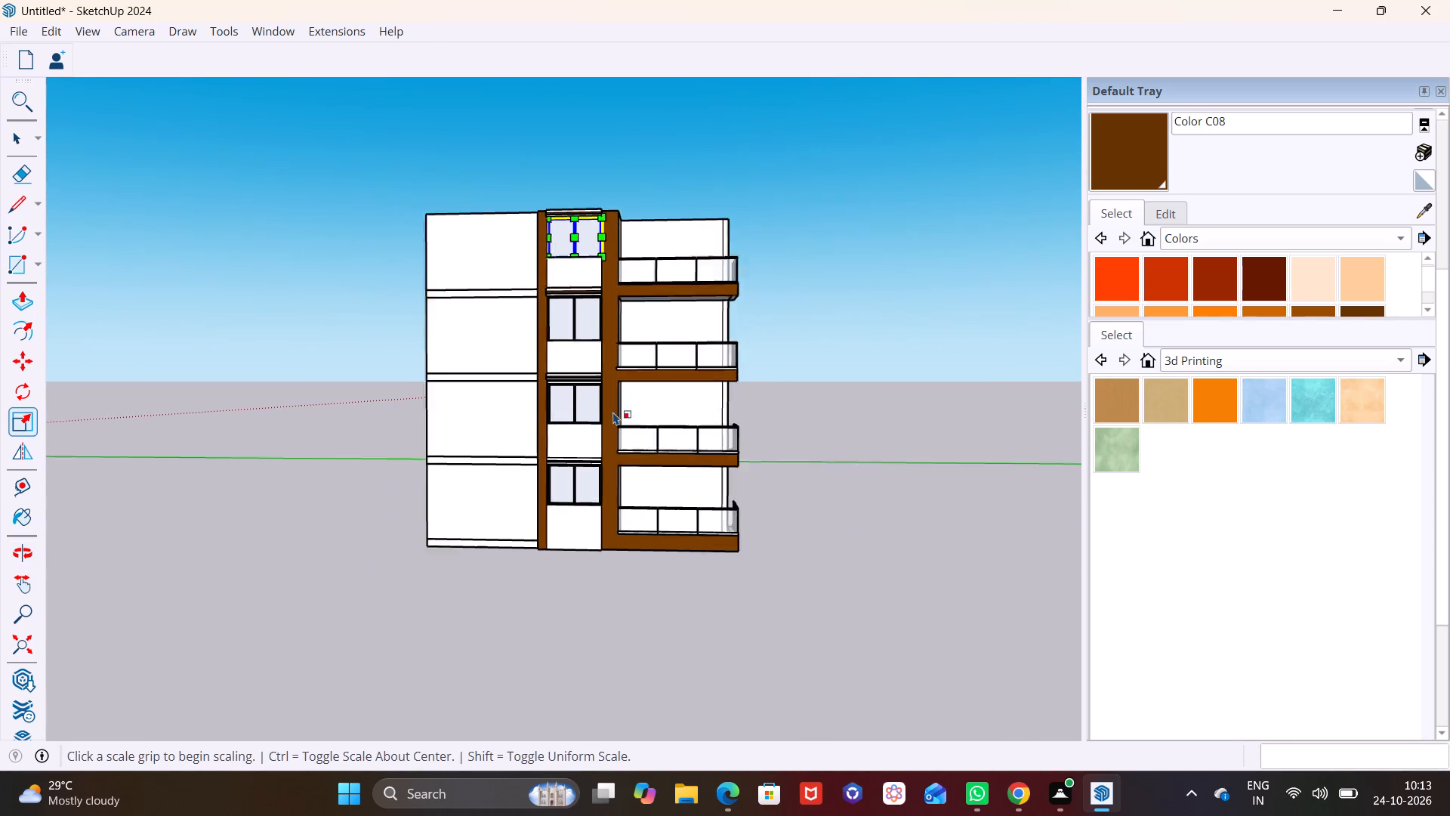
# Move the front glass railing of the second balcony from the ground about 3 3/8" inward from the slab's front edge.
pyautogui.scroll(5, 613, 412)
pyautogui.moveTo(786, 481); pyautogui.dragTo(833, 466, button='middle')
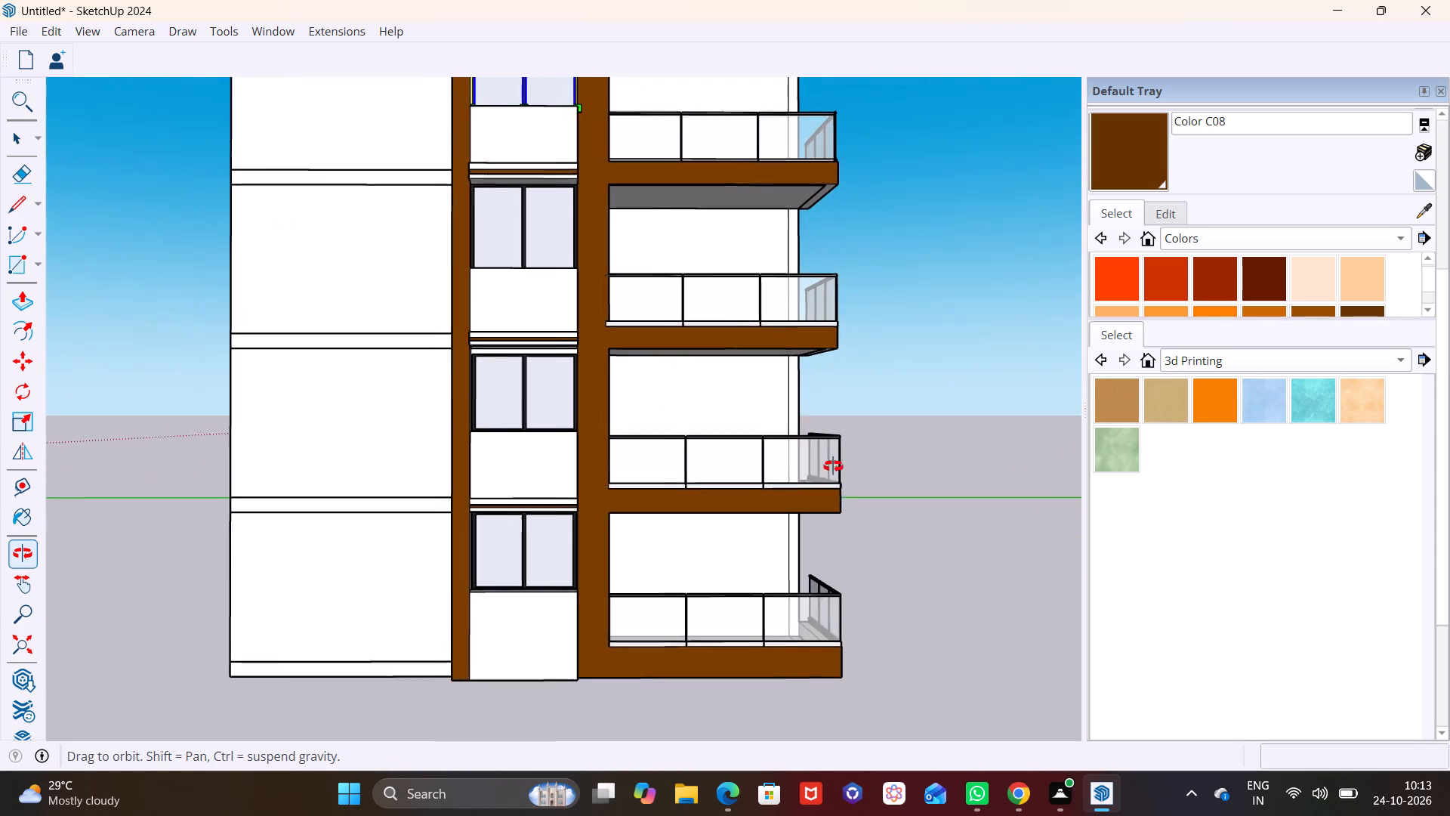
pyautogui.moveTo(833, 466); pyautogui.dragTo(837, 465, button='middle')
pyautogui.scroll(2, 641, 465)
pyautogui.moveTo(642, 474); pyautogui.dragTo(574, 683, button='middle')
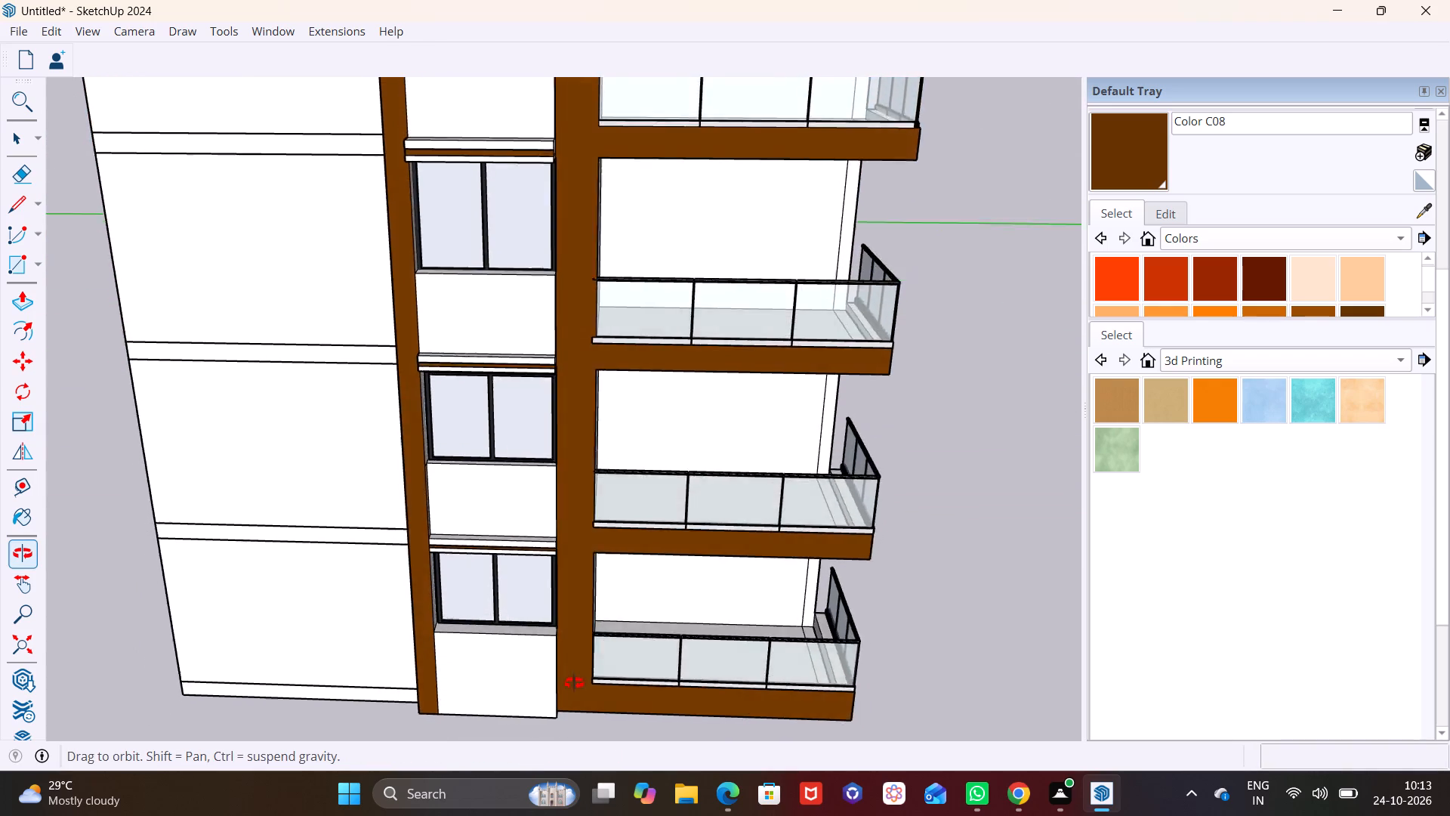
pyautogui.moveTo(574, 683); pyautogui.dragTo(289, 626, button='middle')
pyautogui.scroll(5, 666, 599)
pyautogui.moveTo(671, 592); pyautogui.dragTo(303, 629, button='middle')
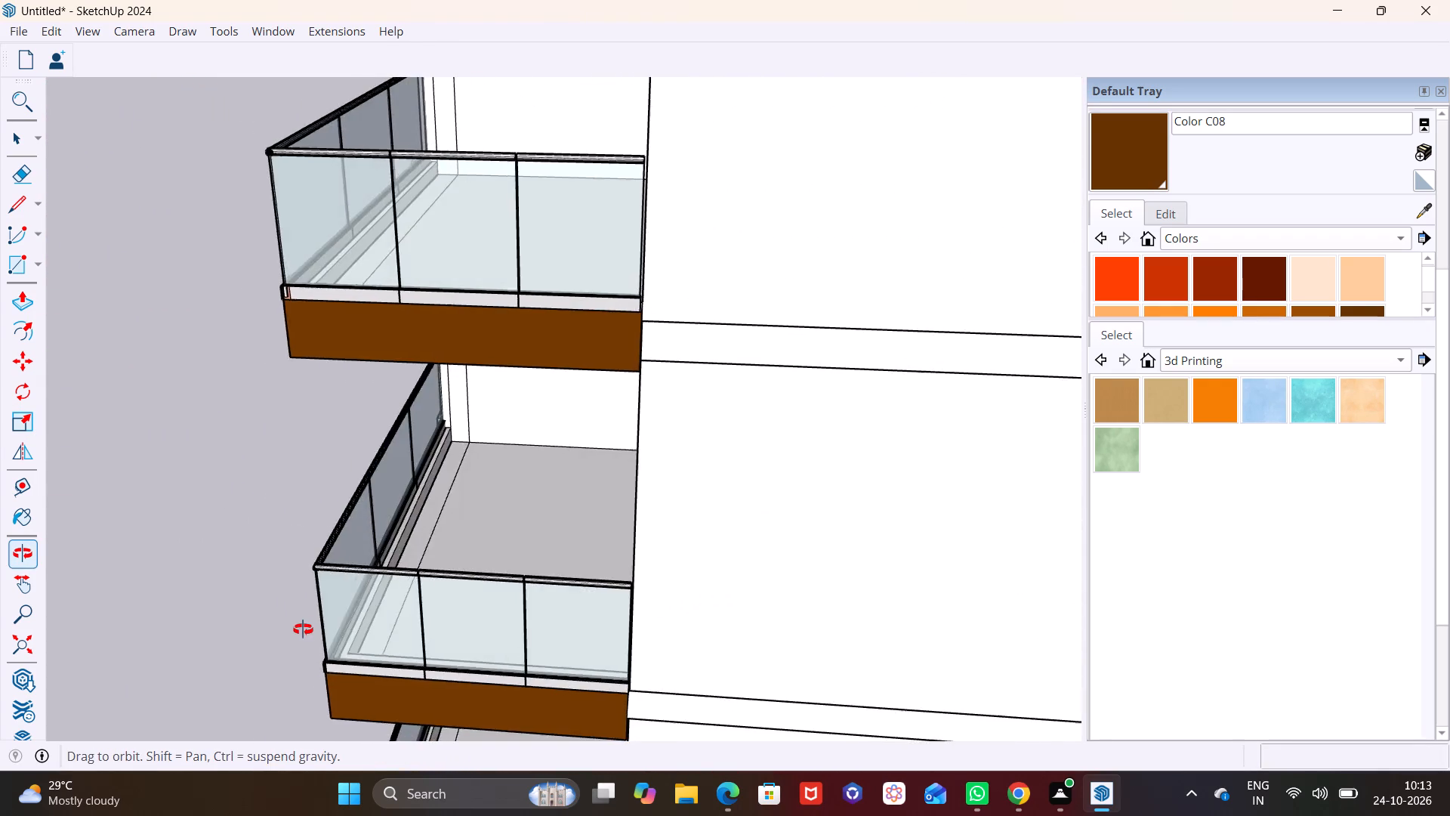
pyautogui.moveTo(303, 629); pyautogui.dragTo(599, 636, button='middle')
pyautogui.scroll(5, 610, 631)
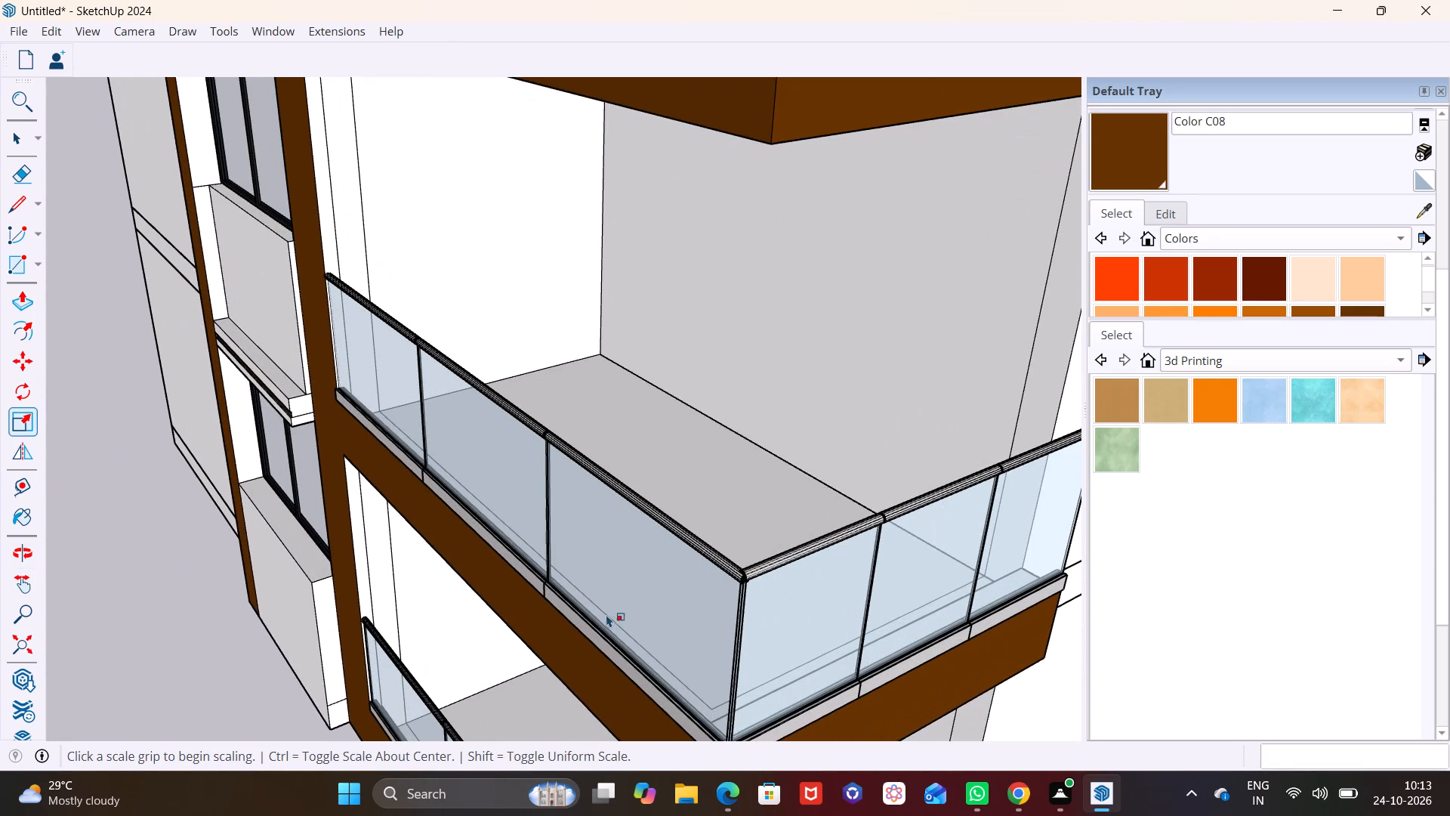
pyautogui.click(8, 140)
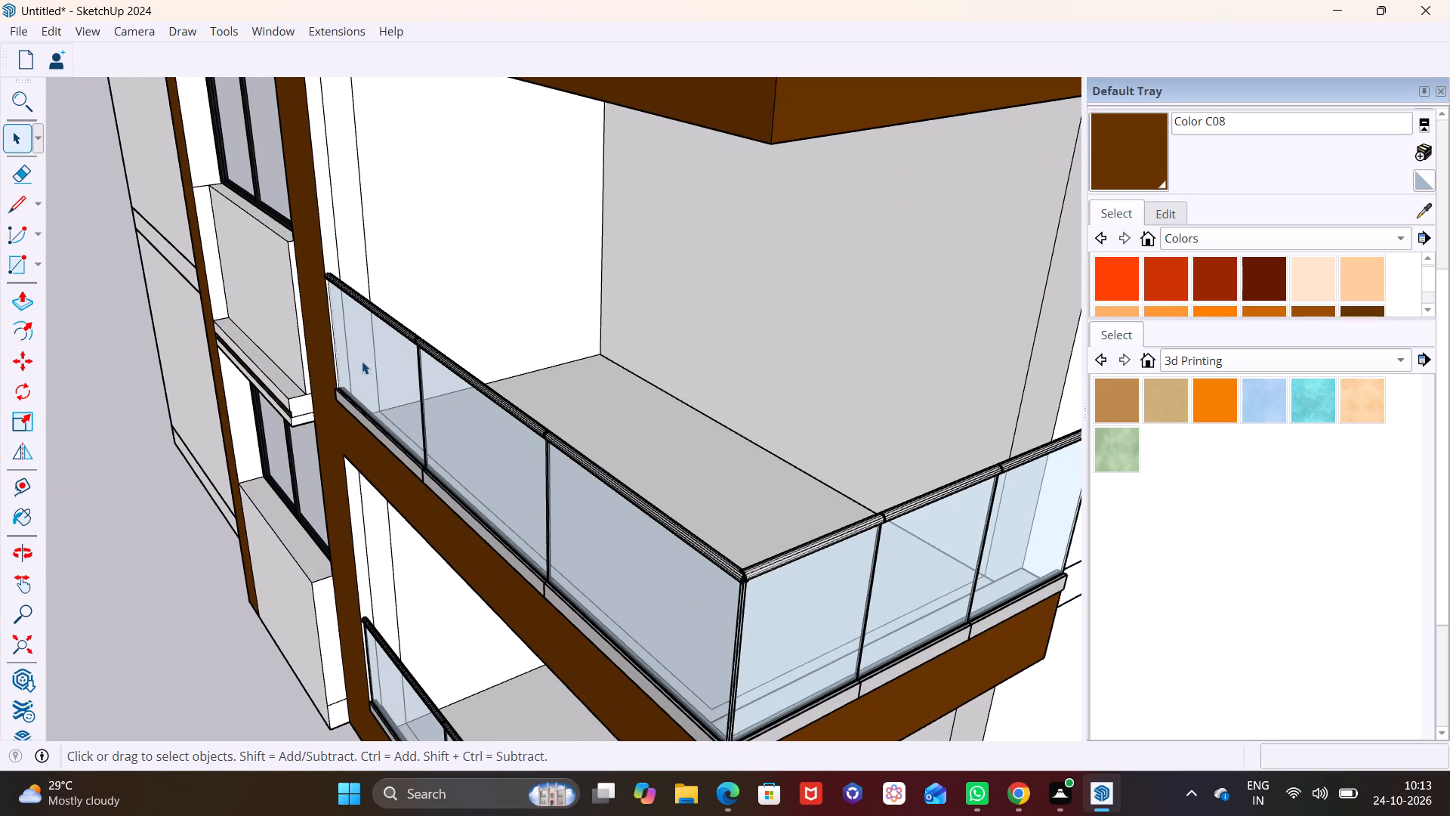
pyautogui.click(404, 456)
pyautogui.scroll(-2, 549, 528)
pyautogui.moveTo(551, 530); pyautogui.dragTo(436, 476, button='middle')
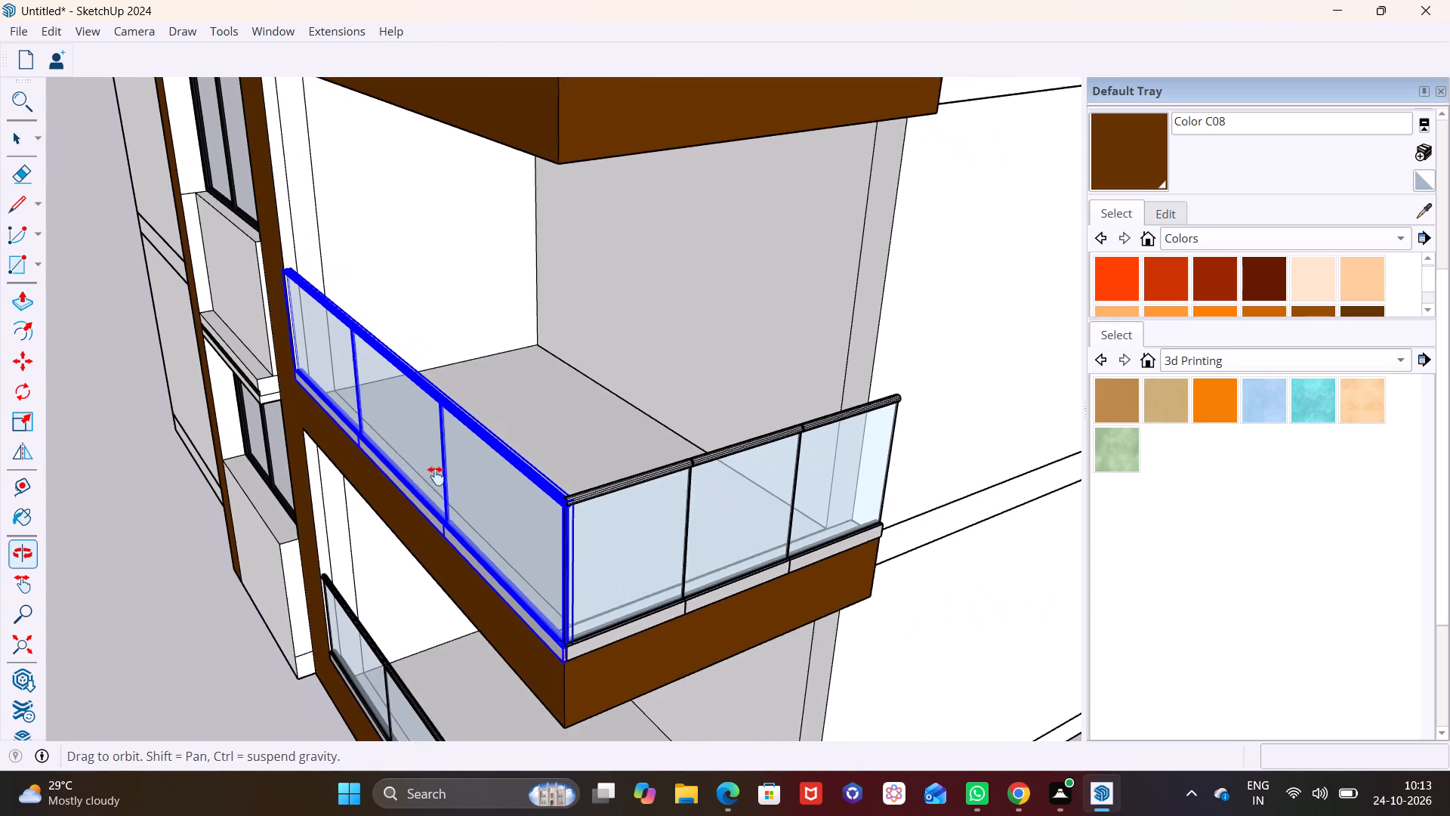
pyautogui.moveTo(436, 476); pyautogui.dragTo(411, 474, button='middle')
pyautogui.press('m')
pyautogui.scroll(6, 539, 601)
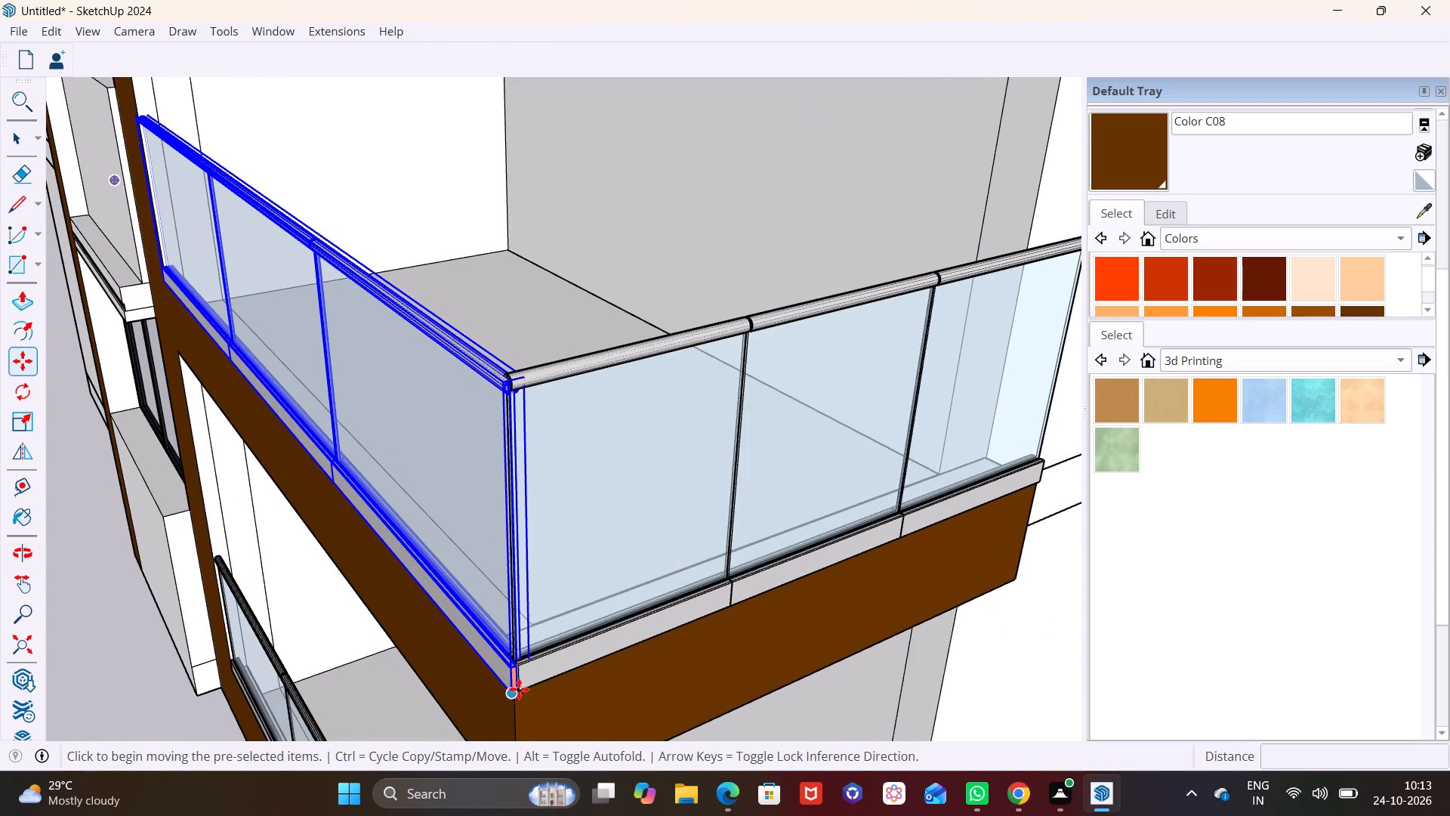
pyautogui.click(517, 689)
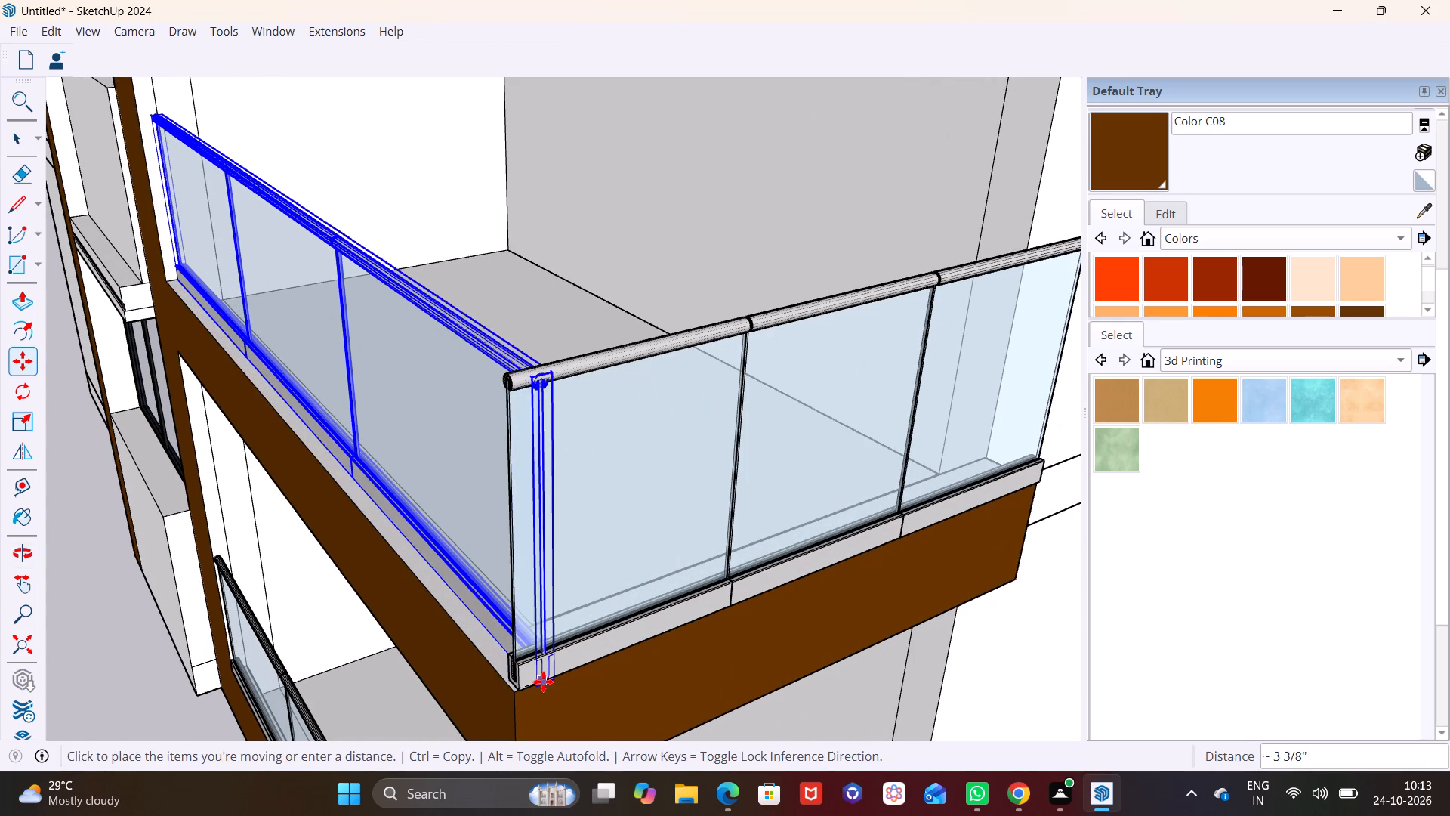
pyautogui.click(544, 682)
# Scale the side glass railing of the same balcony to about 0.96 of its length so it ends at the inset front railing.
pyautogui.scroll(-4, 483, 598)
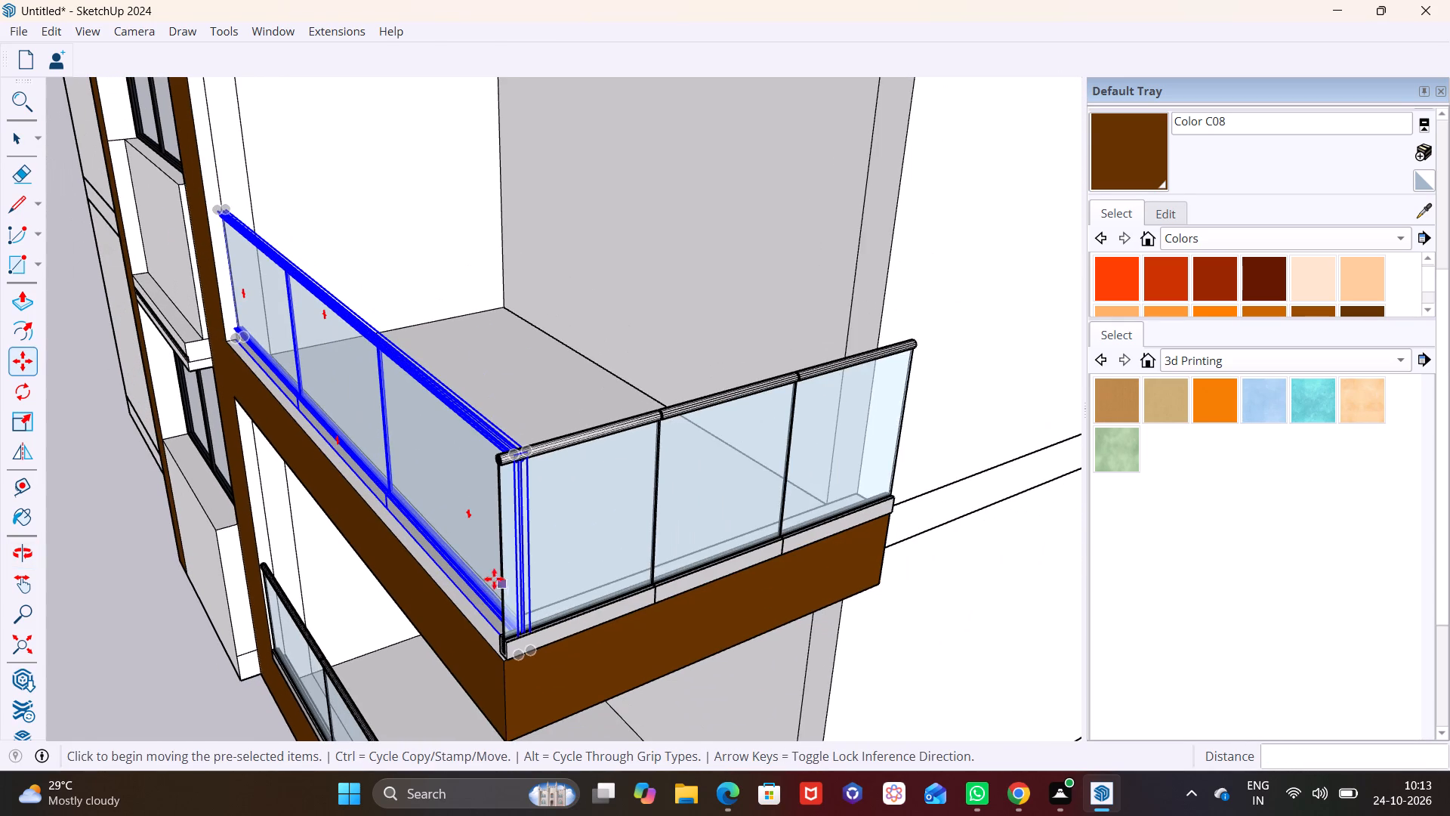
pyautogui.scroll(-2, 494, 577)
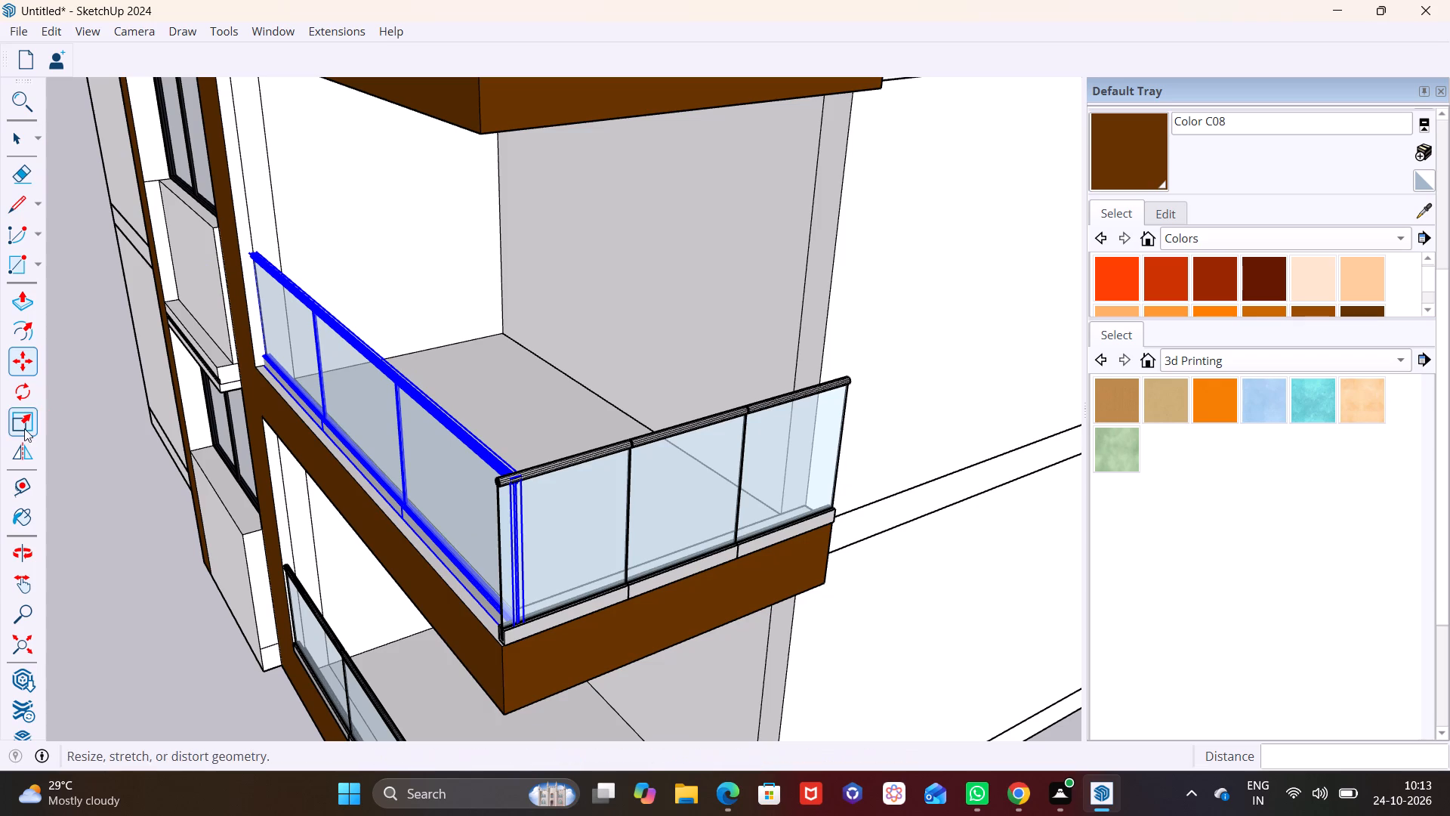
pyautogui.click(12, 141)
pyautogui.click(550, 469)
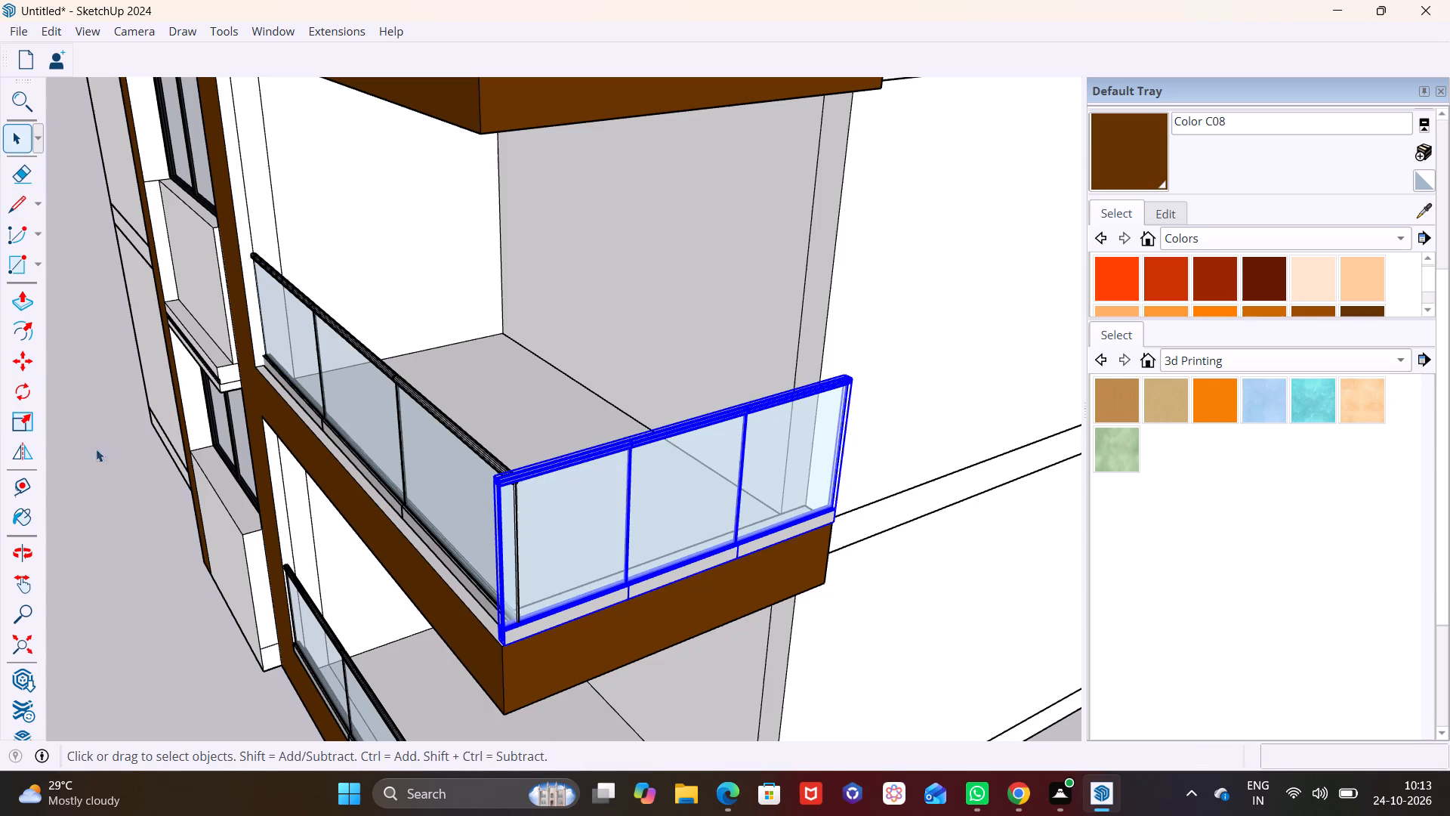
pyautogui.click(19, 423)
pyautogui.click(495, 568)
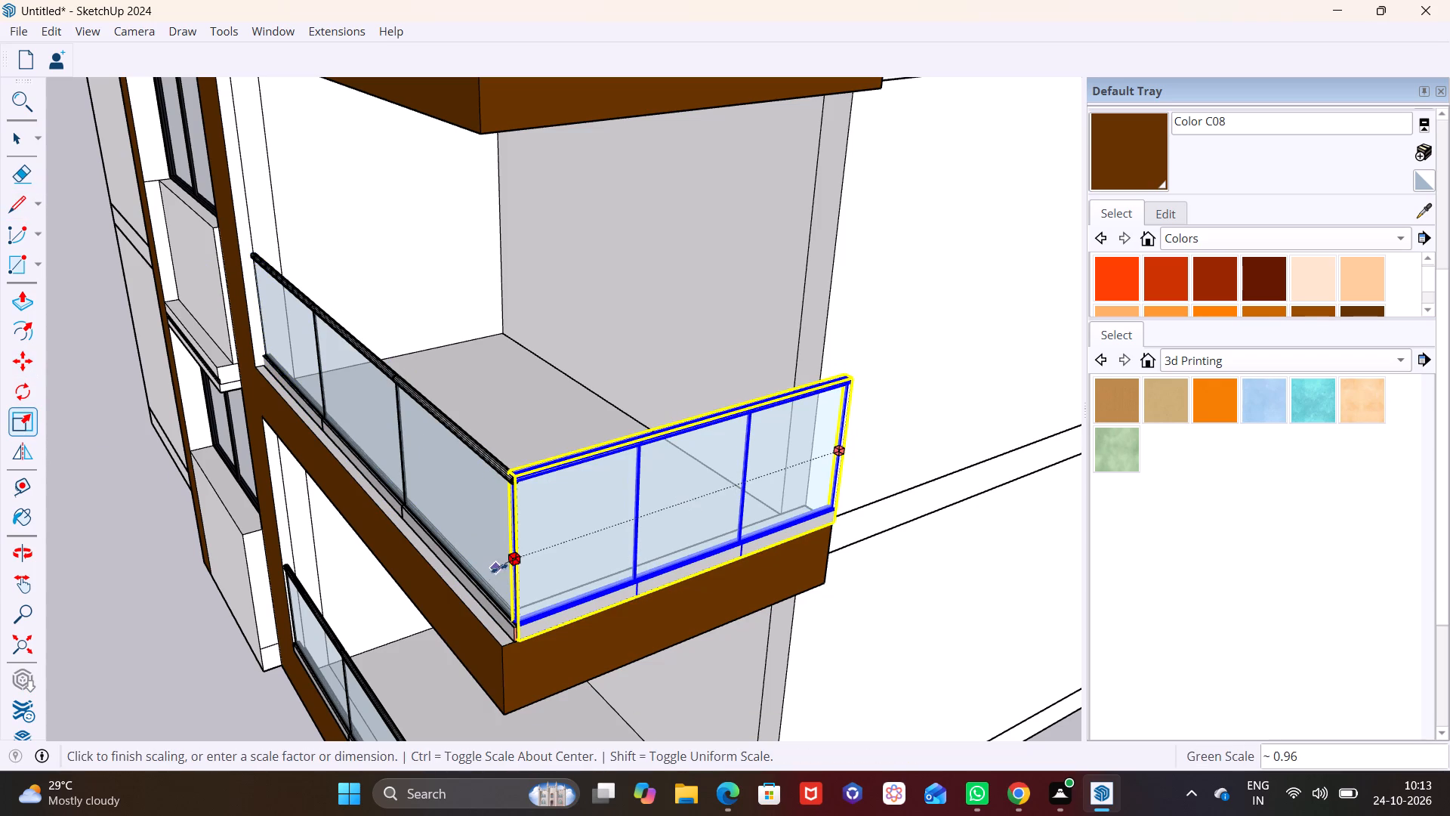
pyautogui.click(513, 564)
# Move the lowest balcony's front glass railing 3 3/16" inward from the slab's front edge.
pyautogui.scroll(-7, 473, 515)
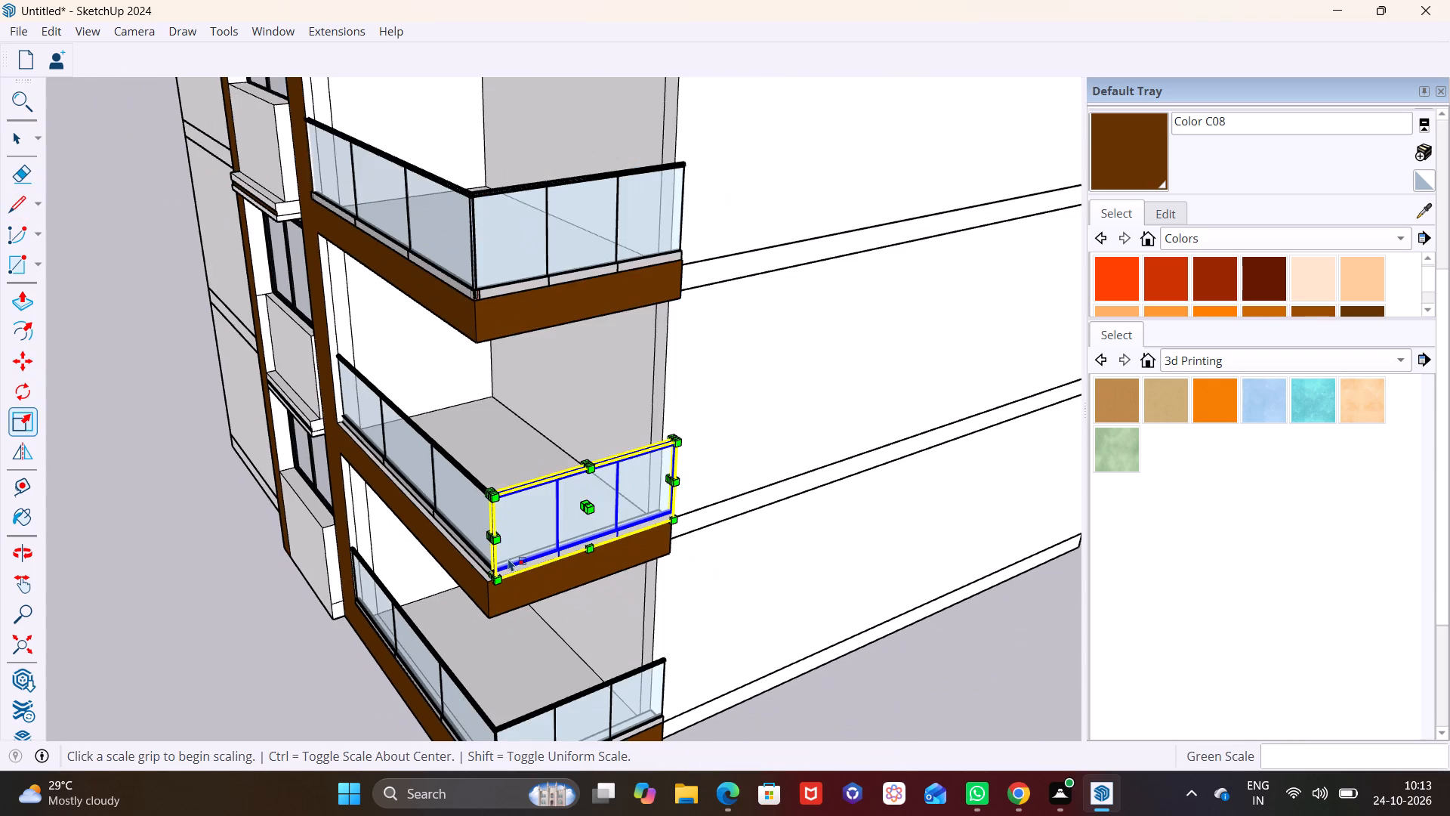
pyautogui.scroll(-1, 508, 558)
pyautogui.moveTo(528, 589); pyautogui.dragTo(528, 406, button='middle')
pyautogui.scroll(8, 550, 569)
pyautogui.keyDown('shift'); pyautogui.moveTo(492, 606); pyautogui.dragTo(631, 556, button='middle'); pyautogui.keyUp('shift')
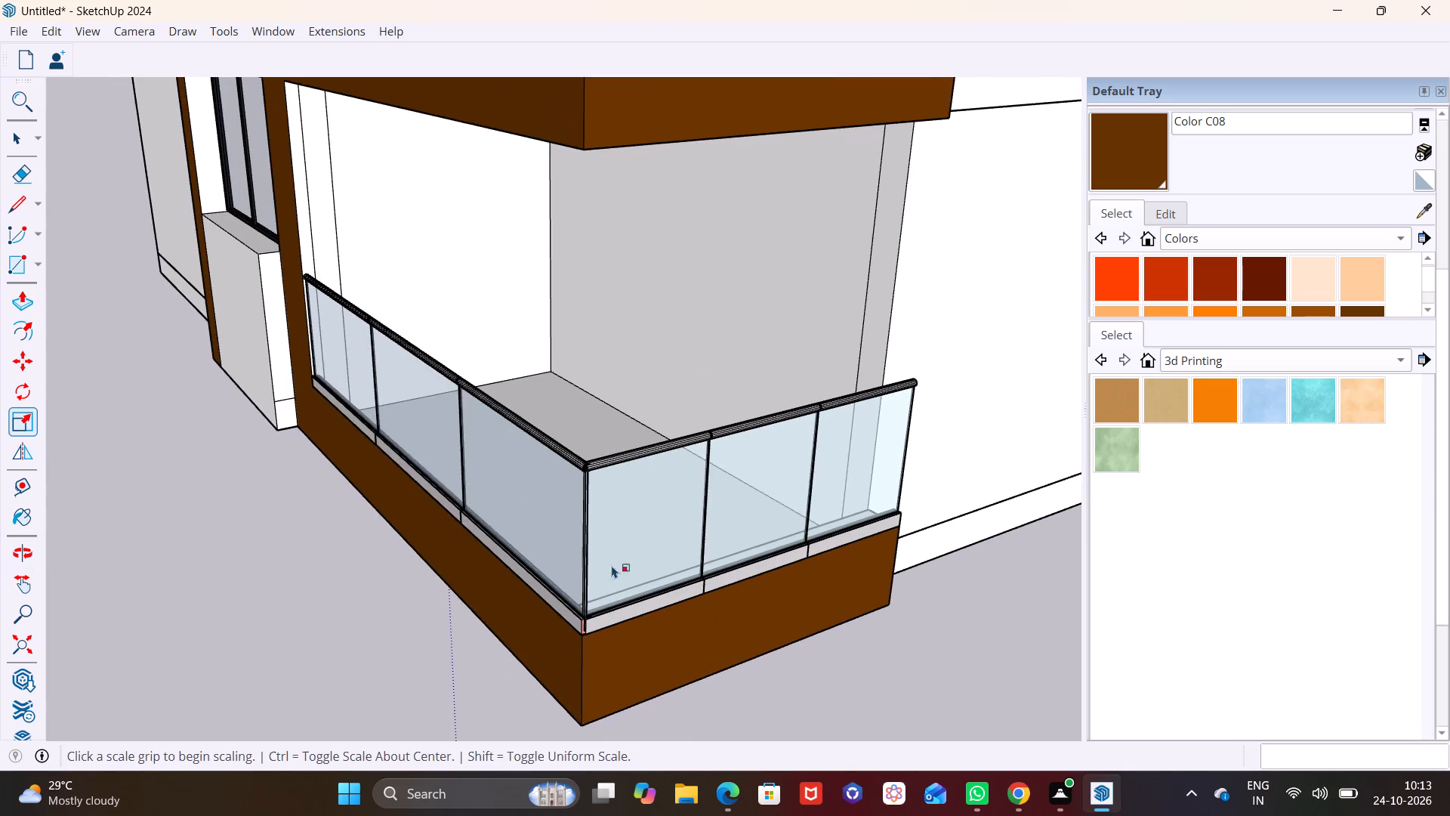
pyautogui.scroll(3, 587, 579)
pyautogui.click(553, 614)
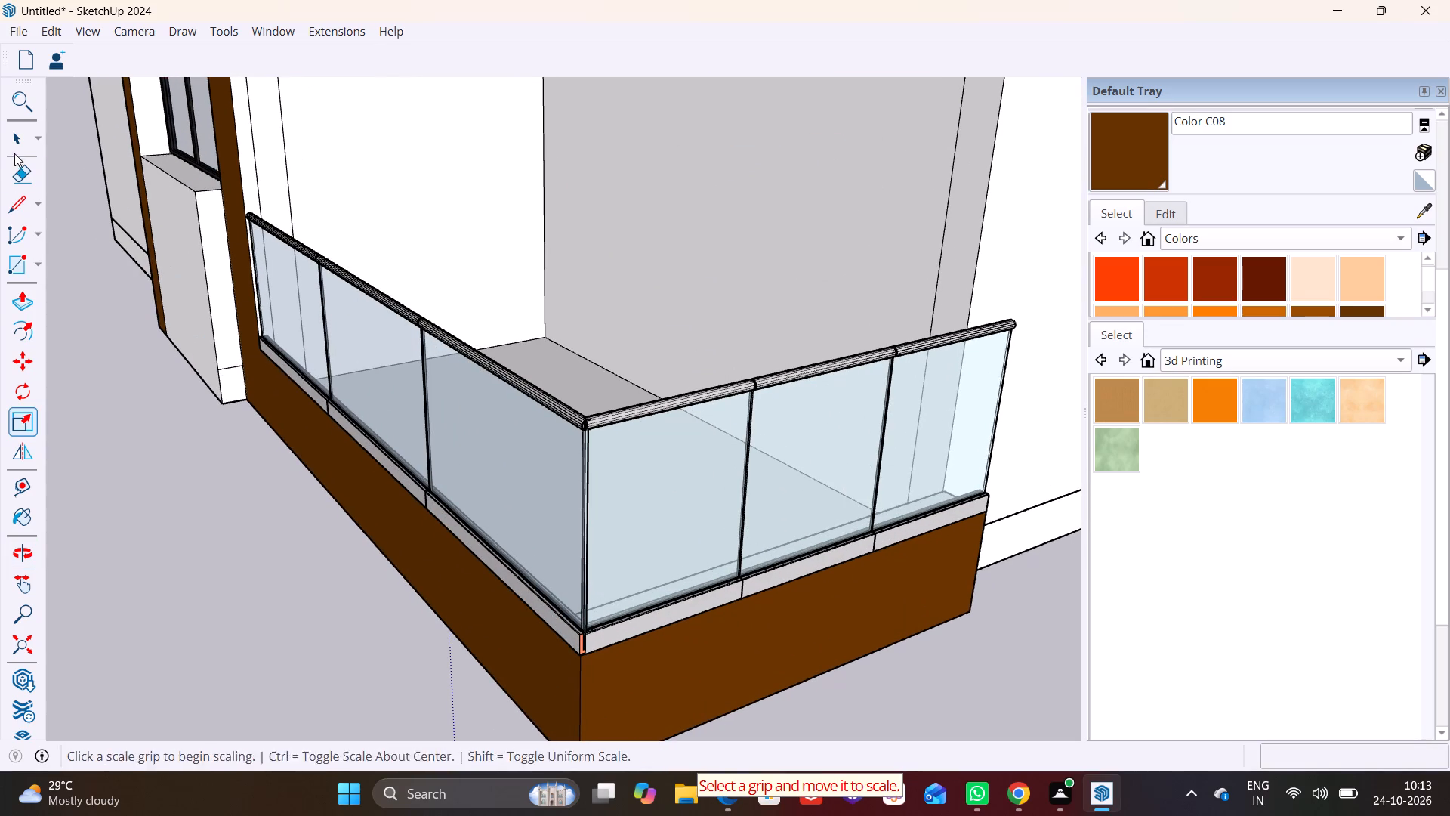
pyautogui.click(16, 148)
pyautogui.click(563, 615)
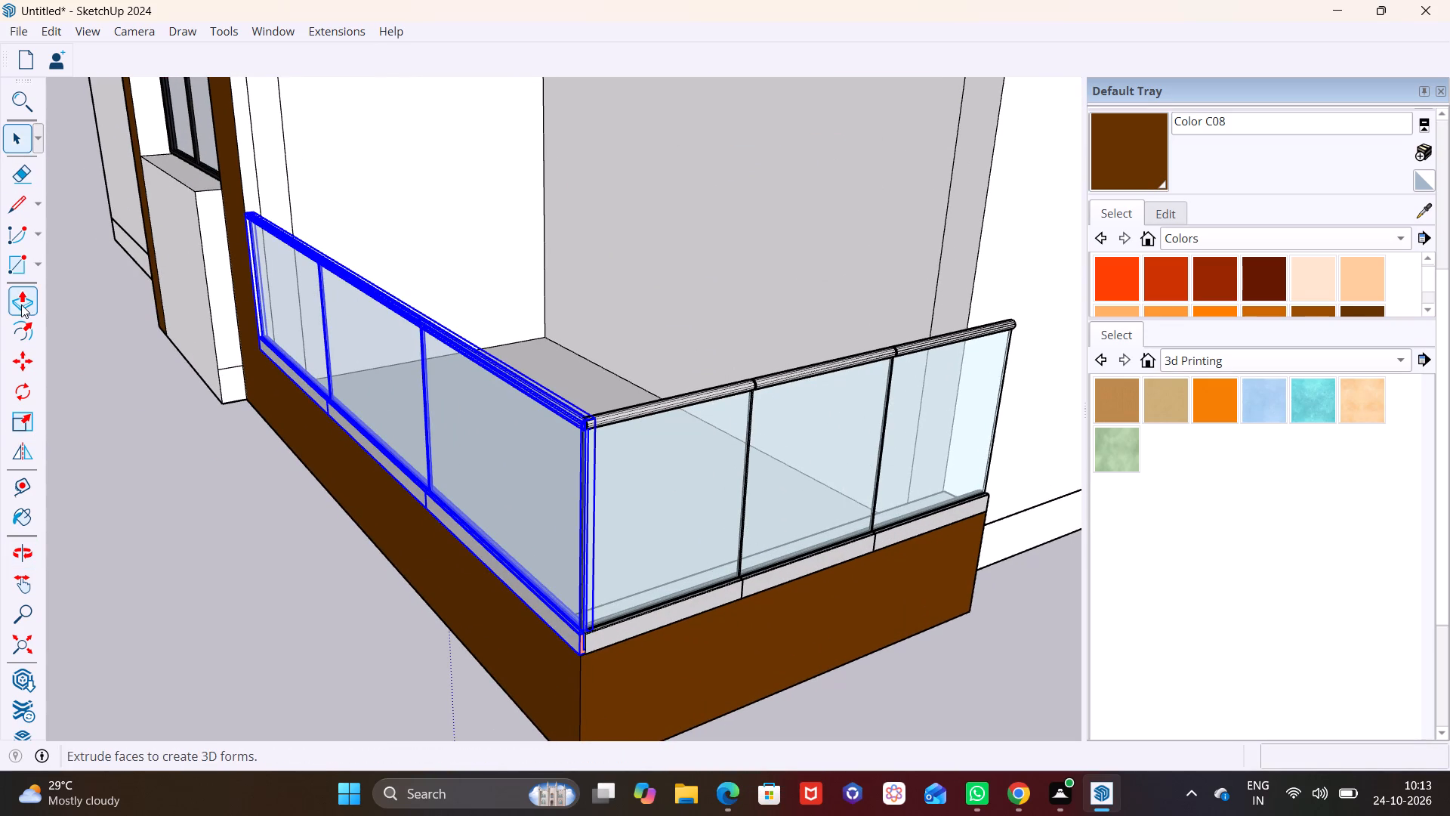
pyautogui.click(26, 369)
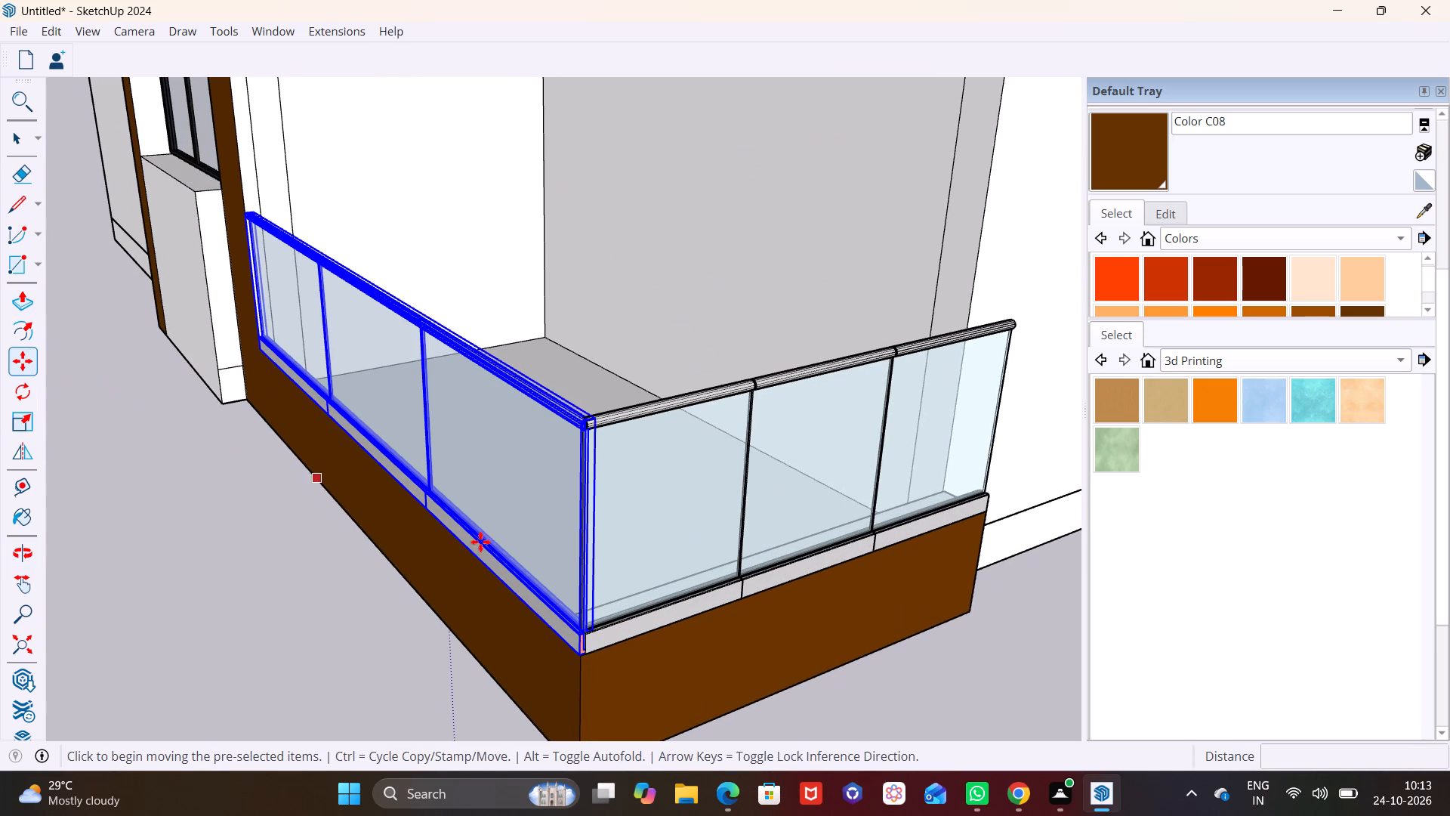
pyautogui.click(578, 654)
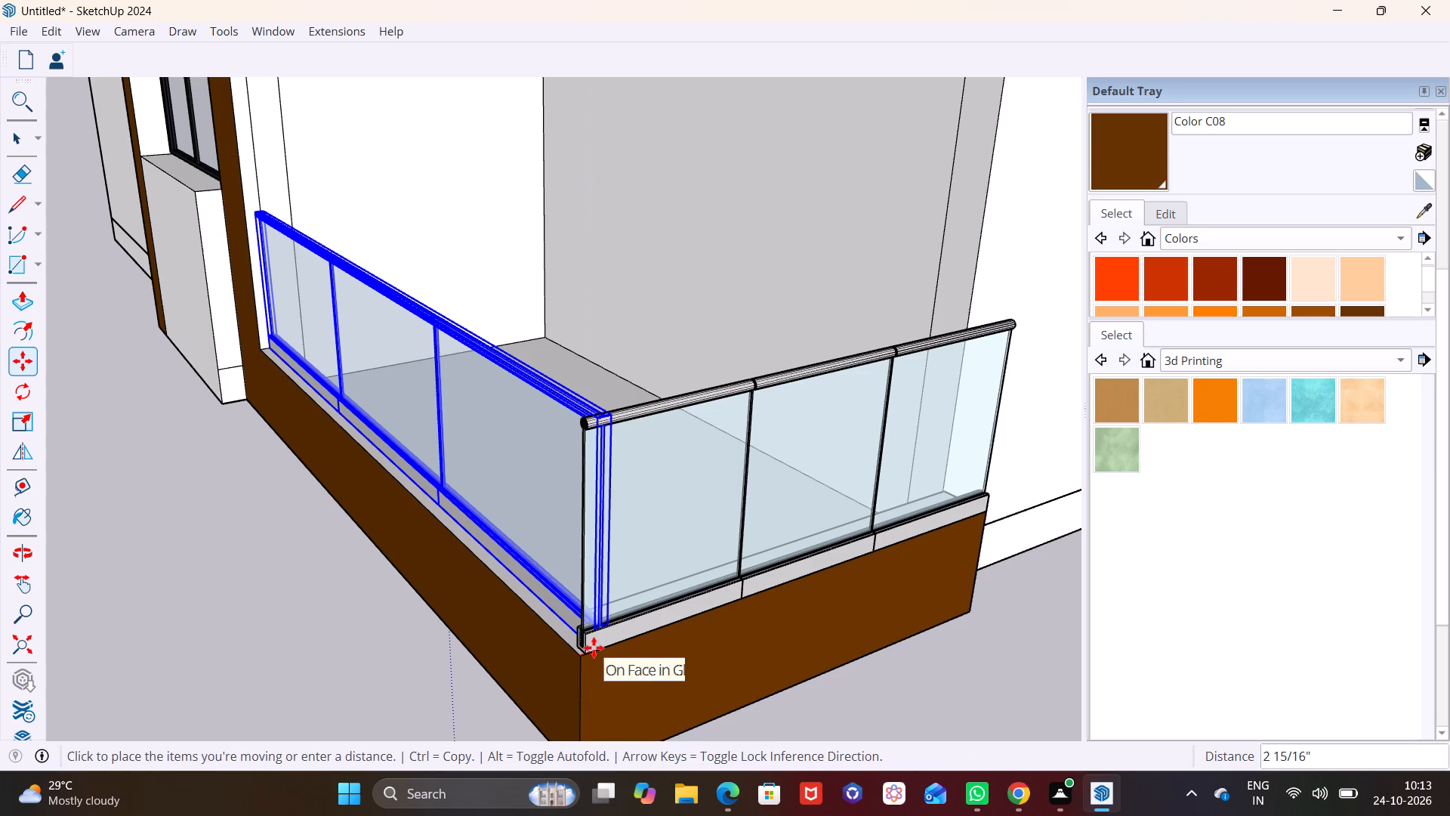
pyautogui.click(595, 648)
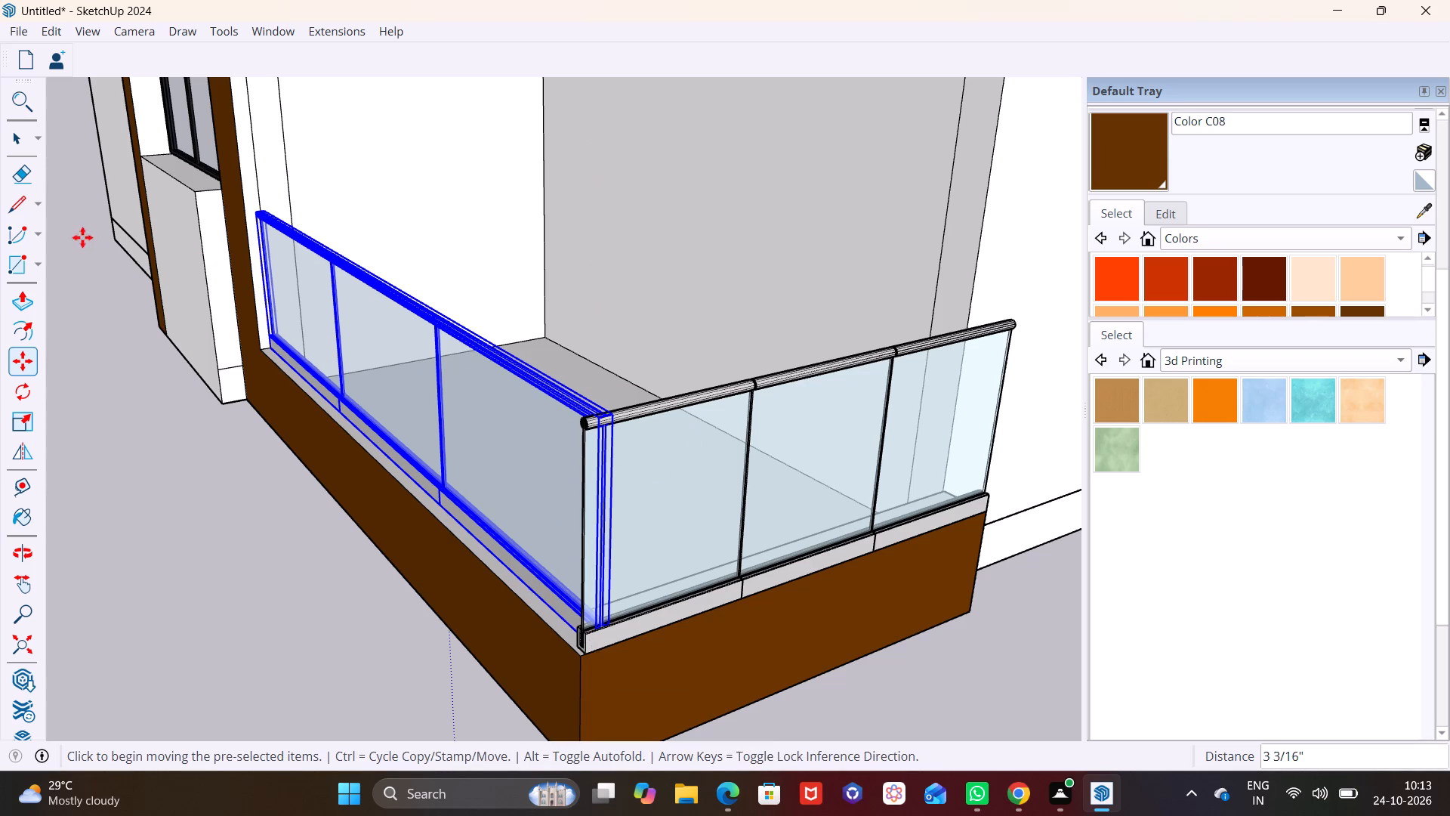
# Scale the lowest balcony's side glass railing shorter along its length so it ends at the inset front railing.
pyautogui.click(22, 138)
pyautogui.click(667, 403)
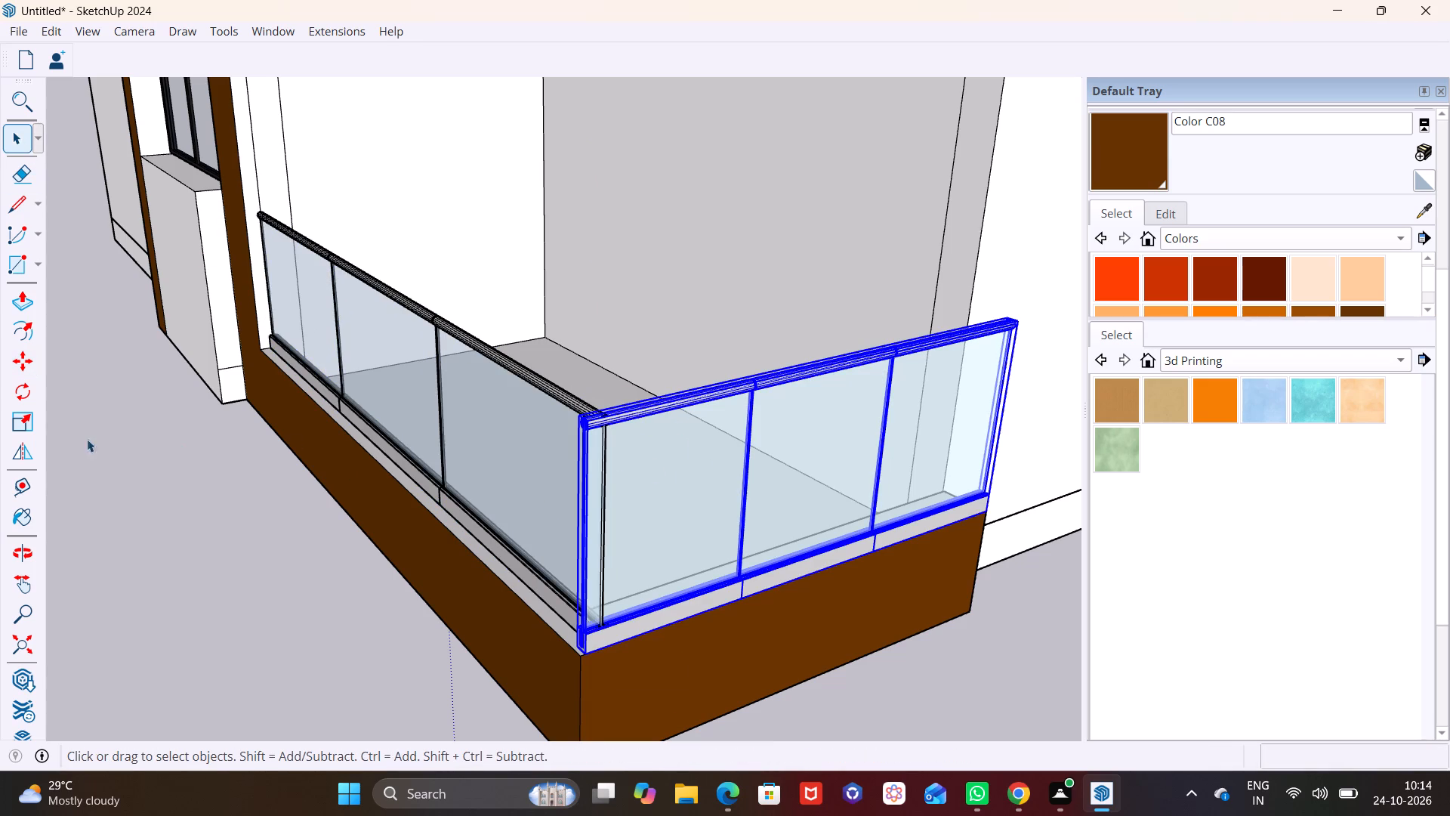
pyautogui.click(22, 421)
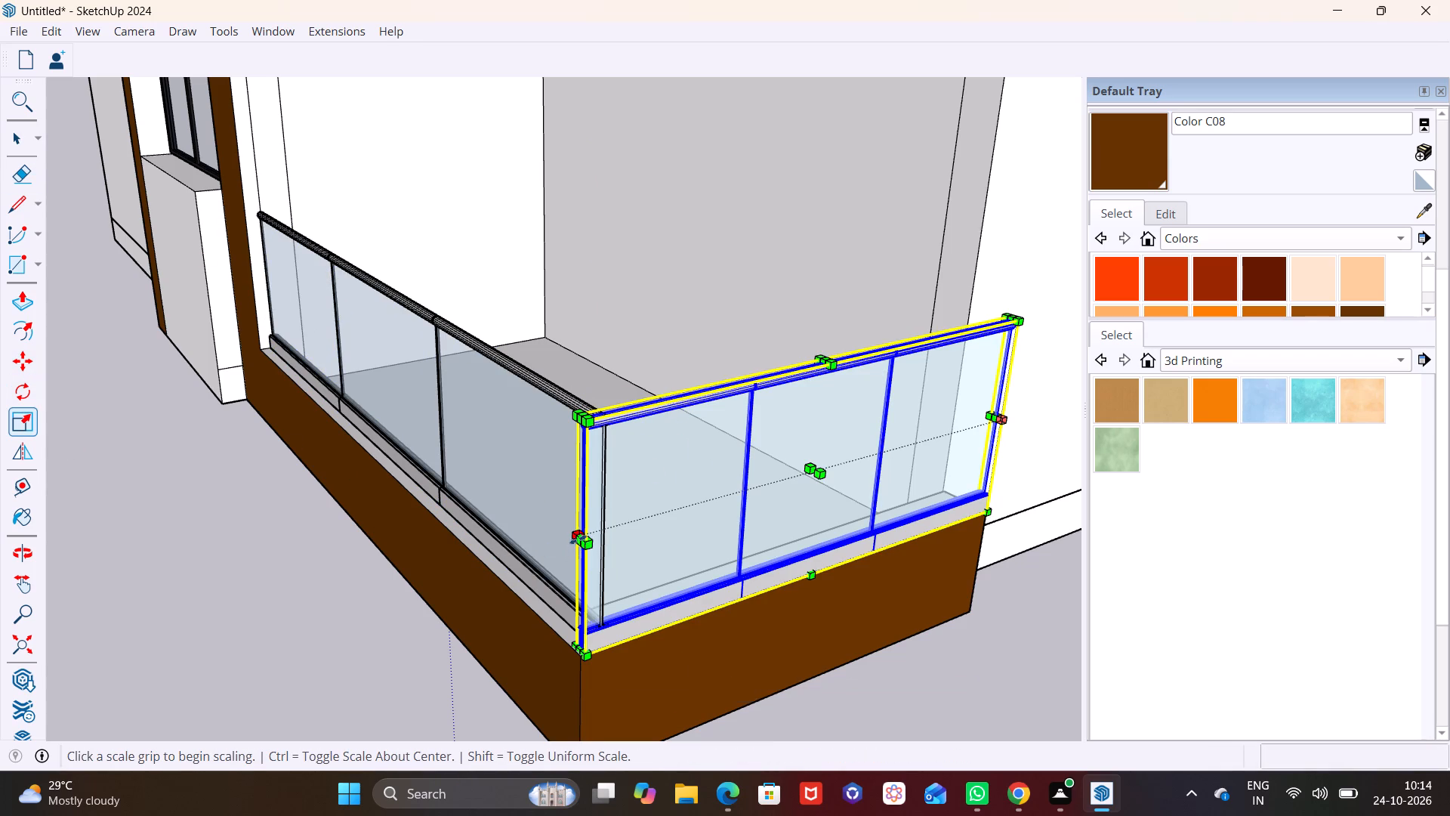
pyautogui.click(578, 539)
pyautogui.click(600, 536)
# Move the front glass railing of the third balcony from the ground 3 9/16" inward from the slab's front edge.
pyautogui.scroll(-7, 524, 515)
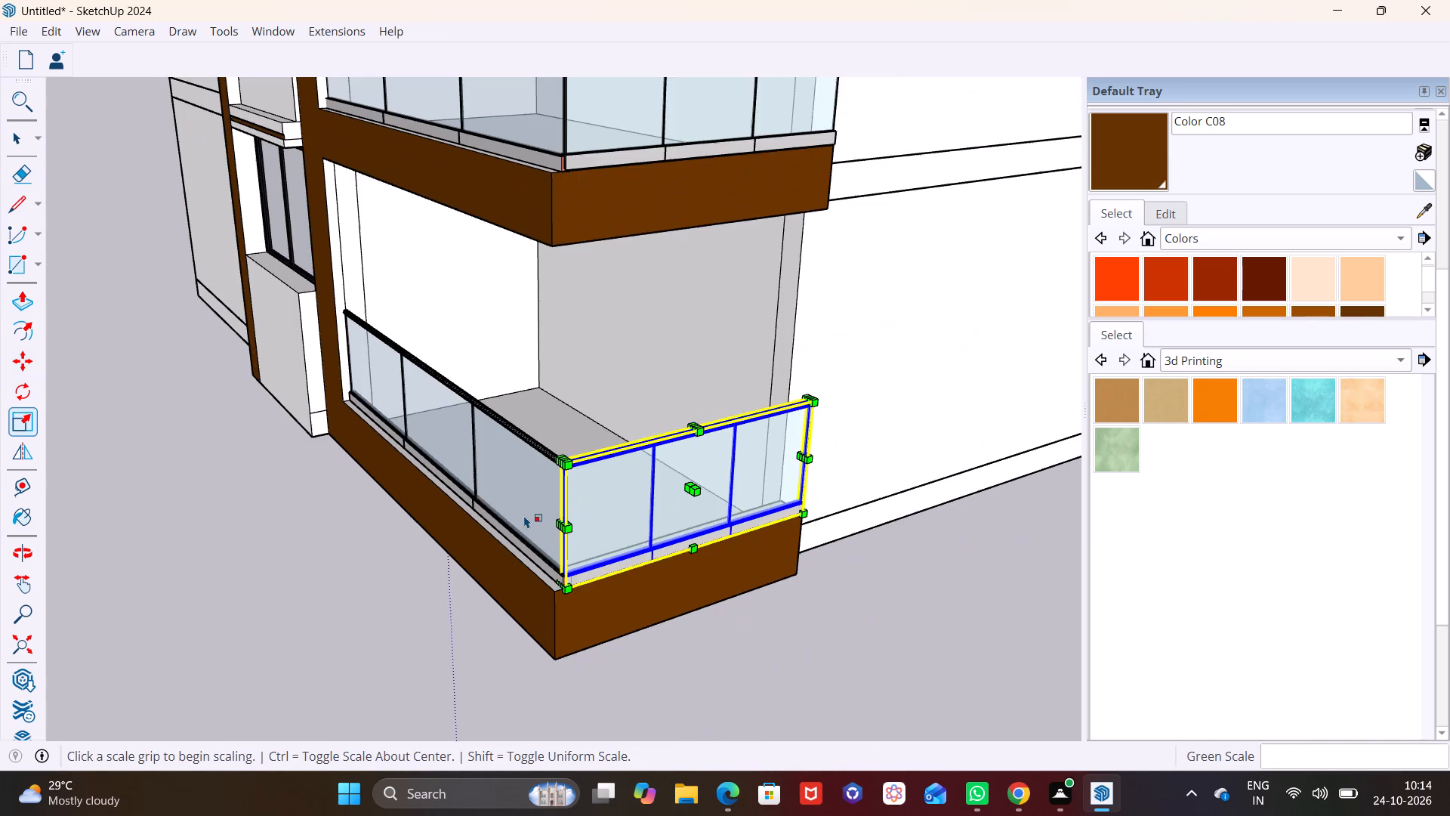
pyautogui.moveTo(554, 397); pyautogui.dragTo(534, 756, button='middle')
pyautogui.scroll(7, 504, 418)
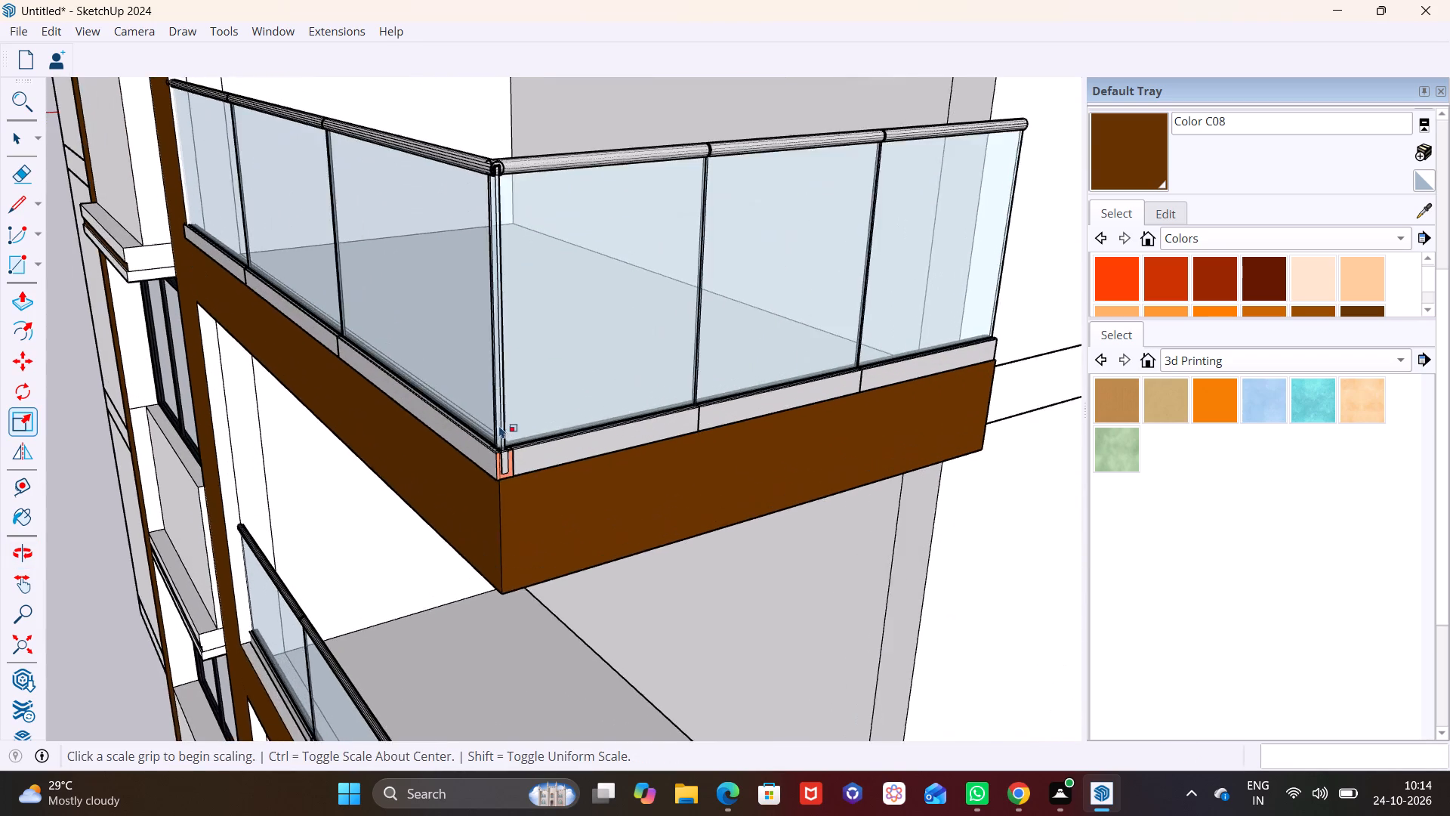
pyautogui.keyDown('shift'); pyautogui.moveTo(505, 449); pyautogui.dragTo(578, 619, button='middle'); pyautogui.keyUp('shift')
pyautogui.click(552, 313)
pyautogui.click(13, 139)
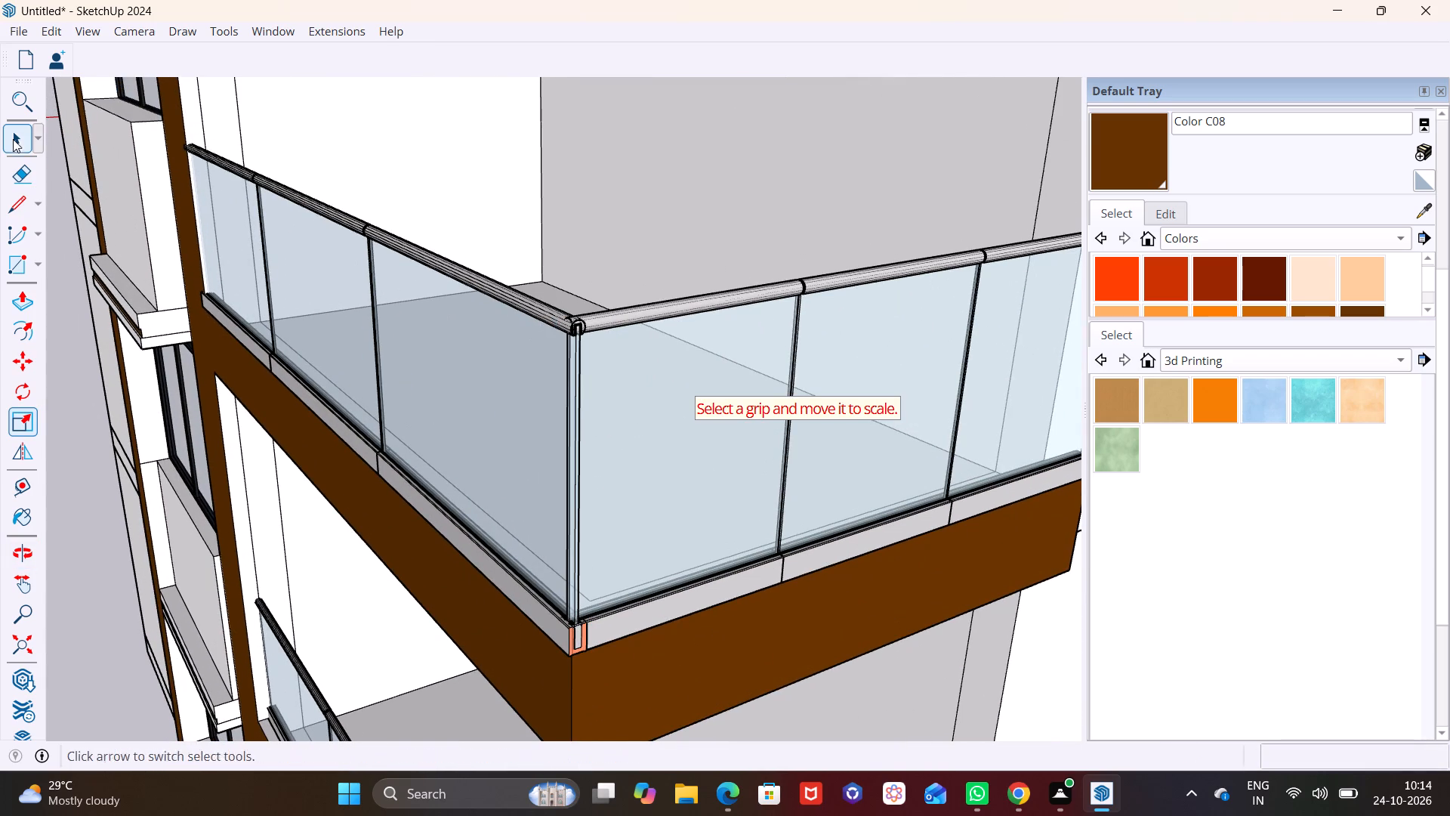
pyautogui.click(403, 241)
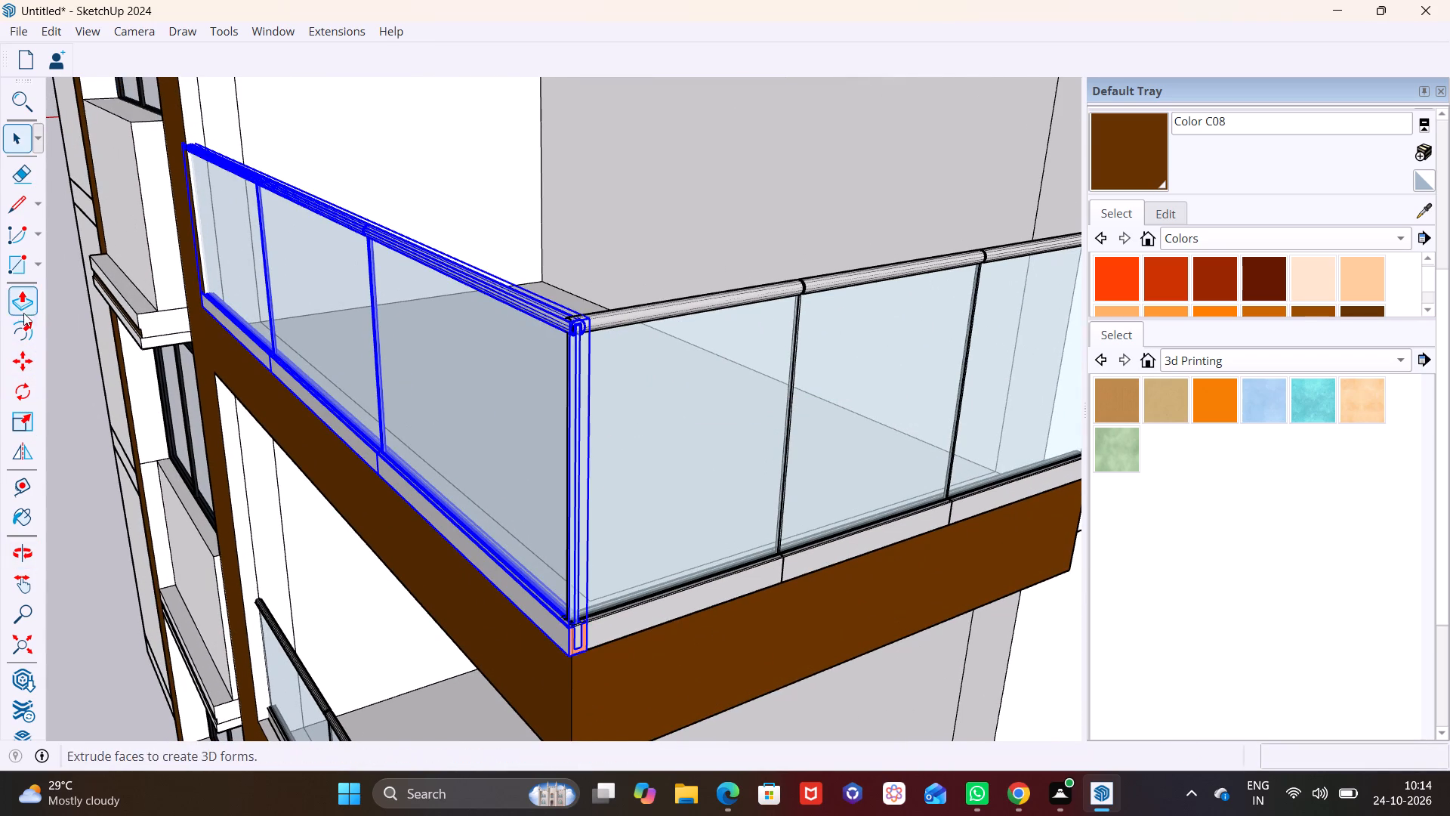
pyautogui.click(34, 369)
pyautogui.click(574, 654)
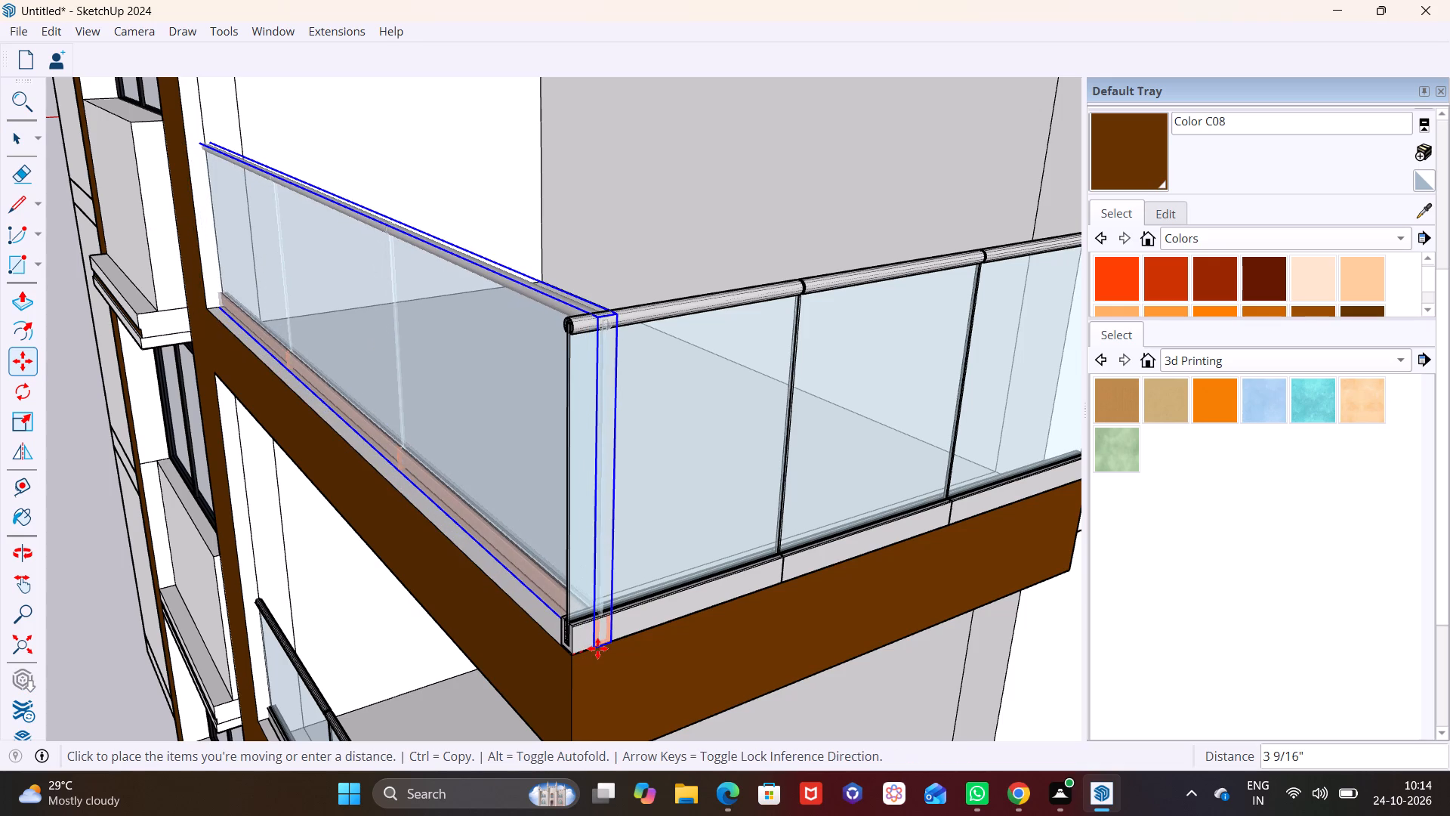
pyautogui.click(597, 648)
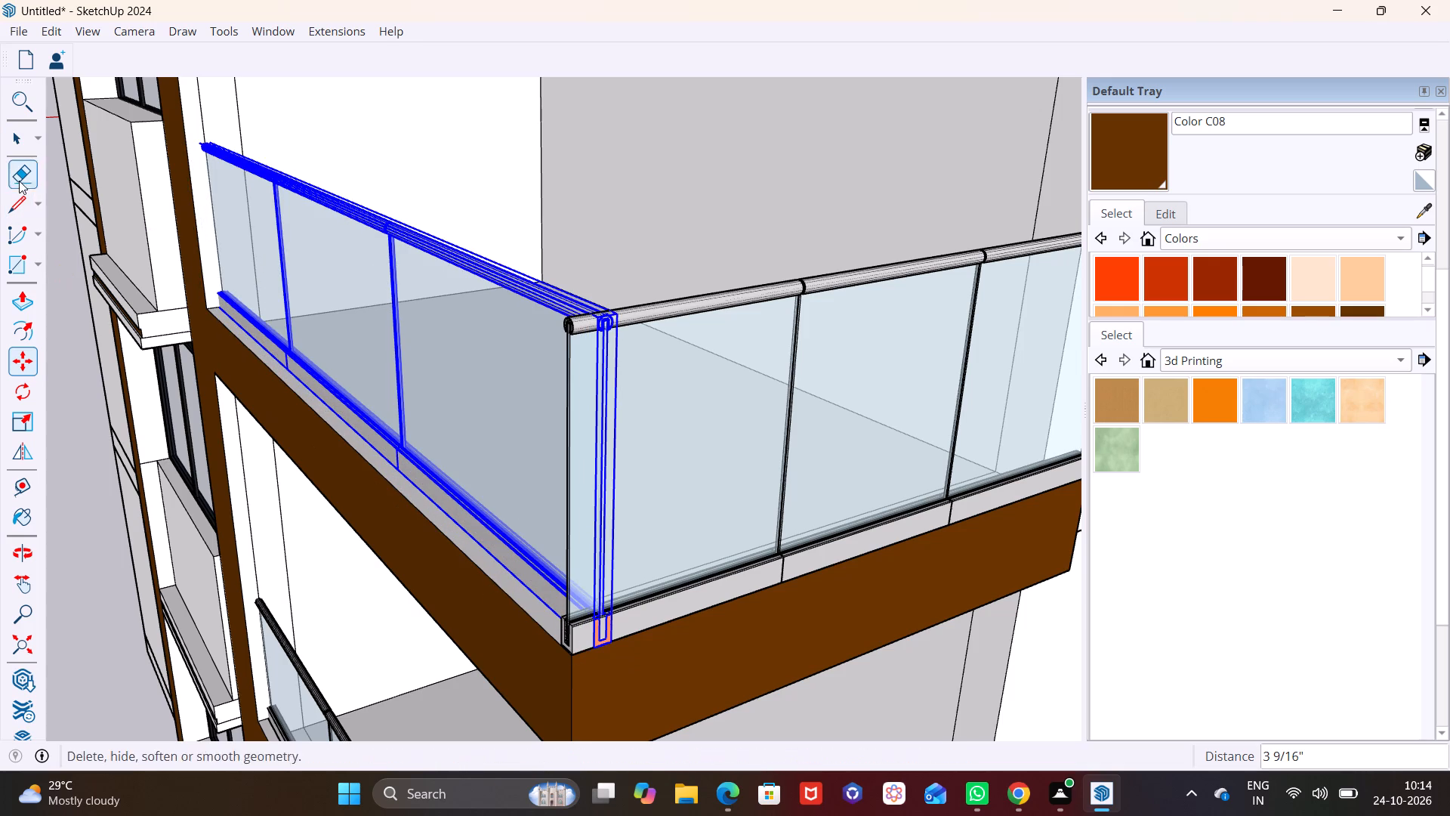
# Scale the third balcony's side glass railing shorter along its length so it ends at the inset front railing.
pyautogui.click(14, 132)
pyautogui.click(661, 313)
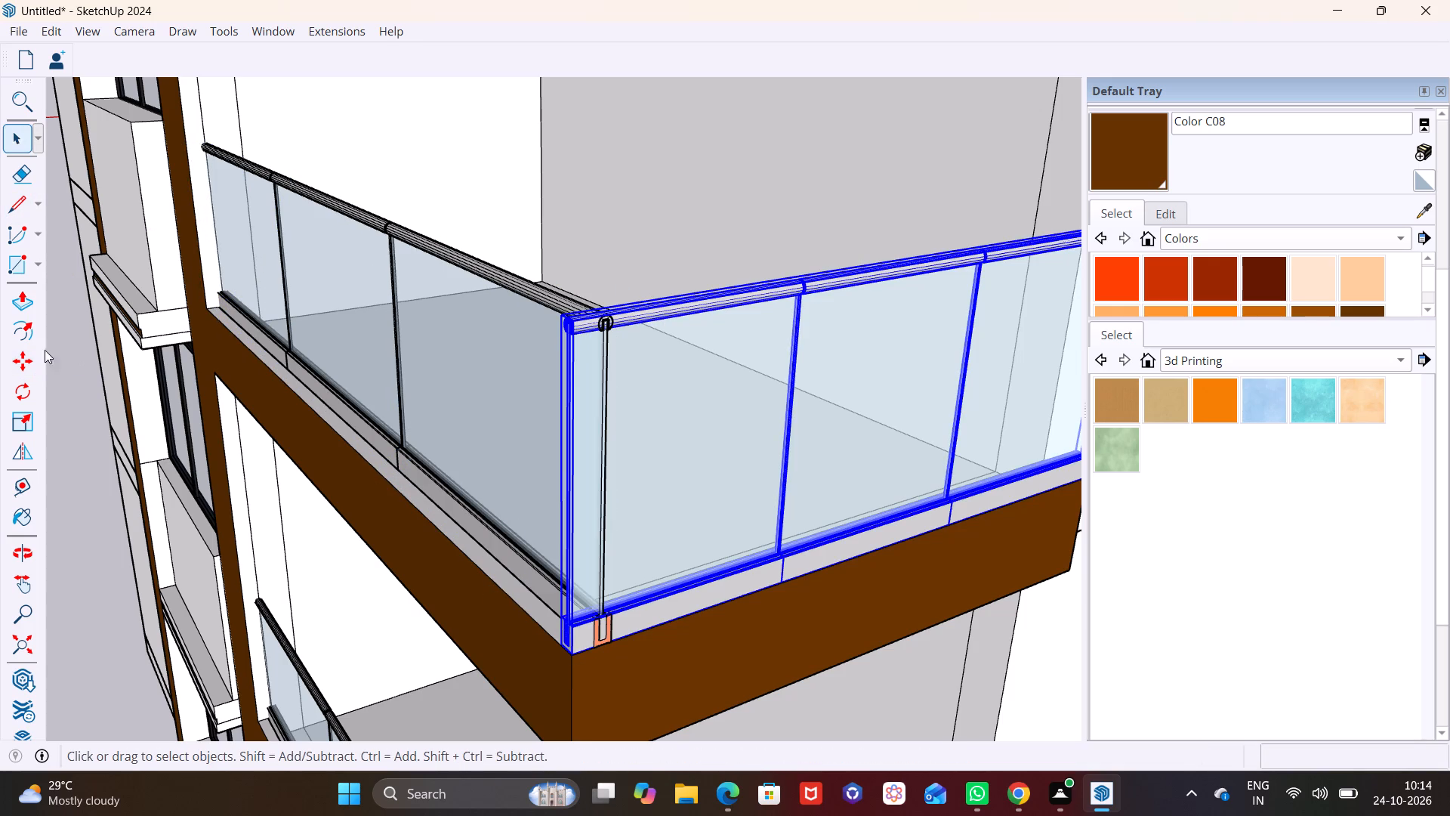
pyautogui.click(24, 427)
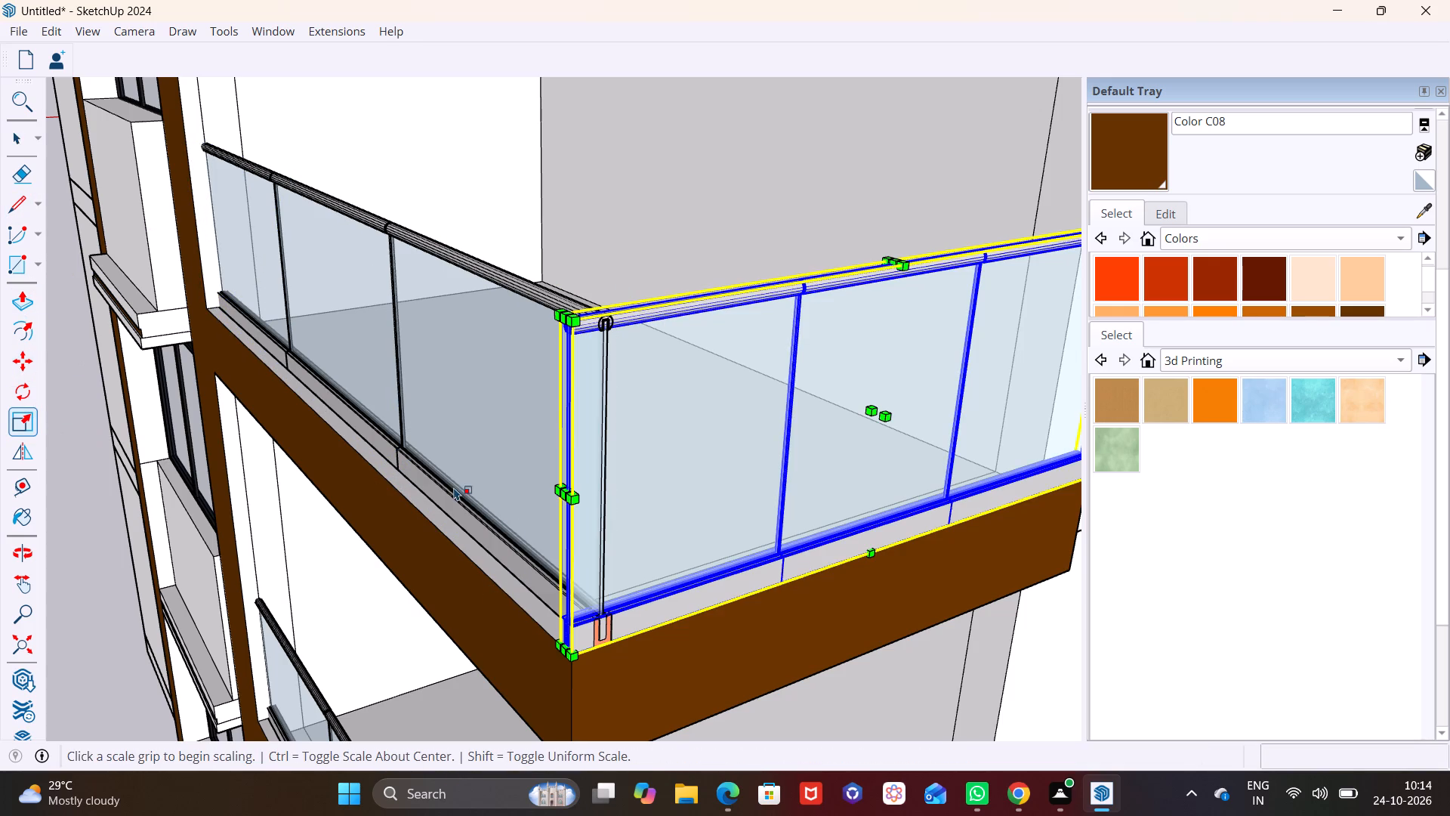
pyautogui.click(560, 500)
pyautogui.click(578, 493)
# Examine the upper balconies' railing corners and the building's front and side facades, leaving nothing selected.
pyautogui.scroll(-5, 552, 510)
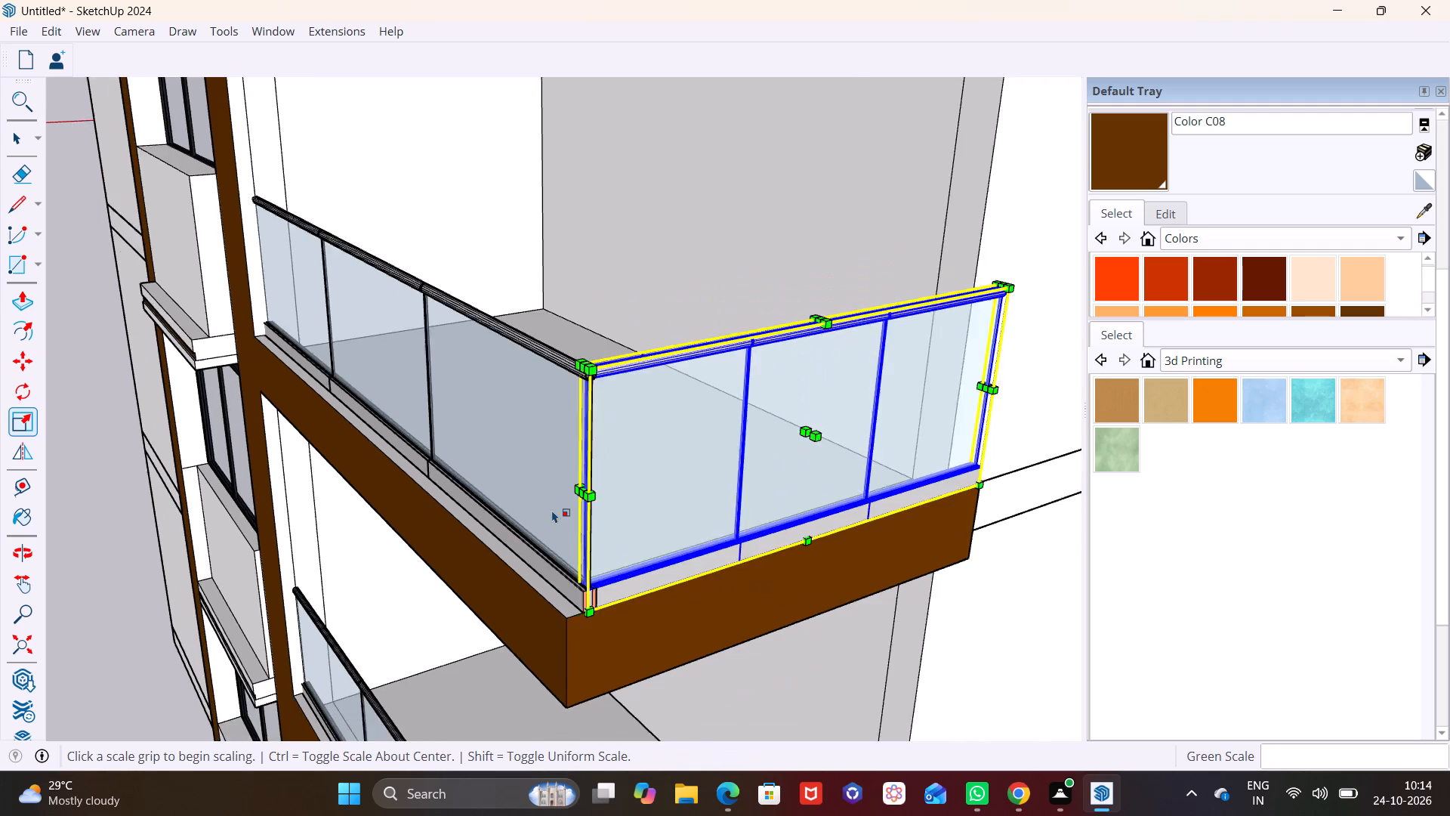
pyautogui.scroll(-3, 552, 510)
pyautogui.keyDown('shift'); pyautogui.moveTo(523, 397); pyautogui.dragTo(535, 635, button='middle'); pyautogui.keyUp('shift')
pyautogui.keyDown('shift'); pyautogui.moveTo(638, 270); pyautogui.dragTo(605, 515, button='middle'); pyautogui.keyUp('shift')
pyautogui.scroll(1, 571, 496)
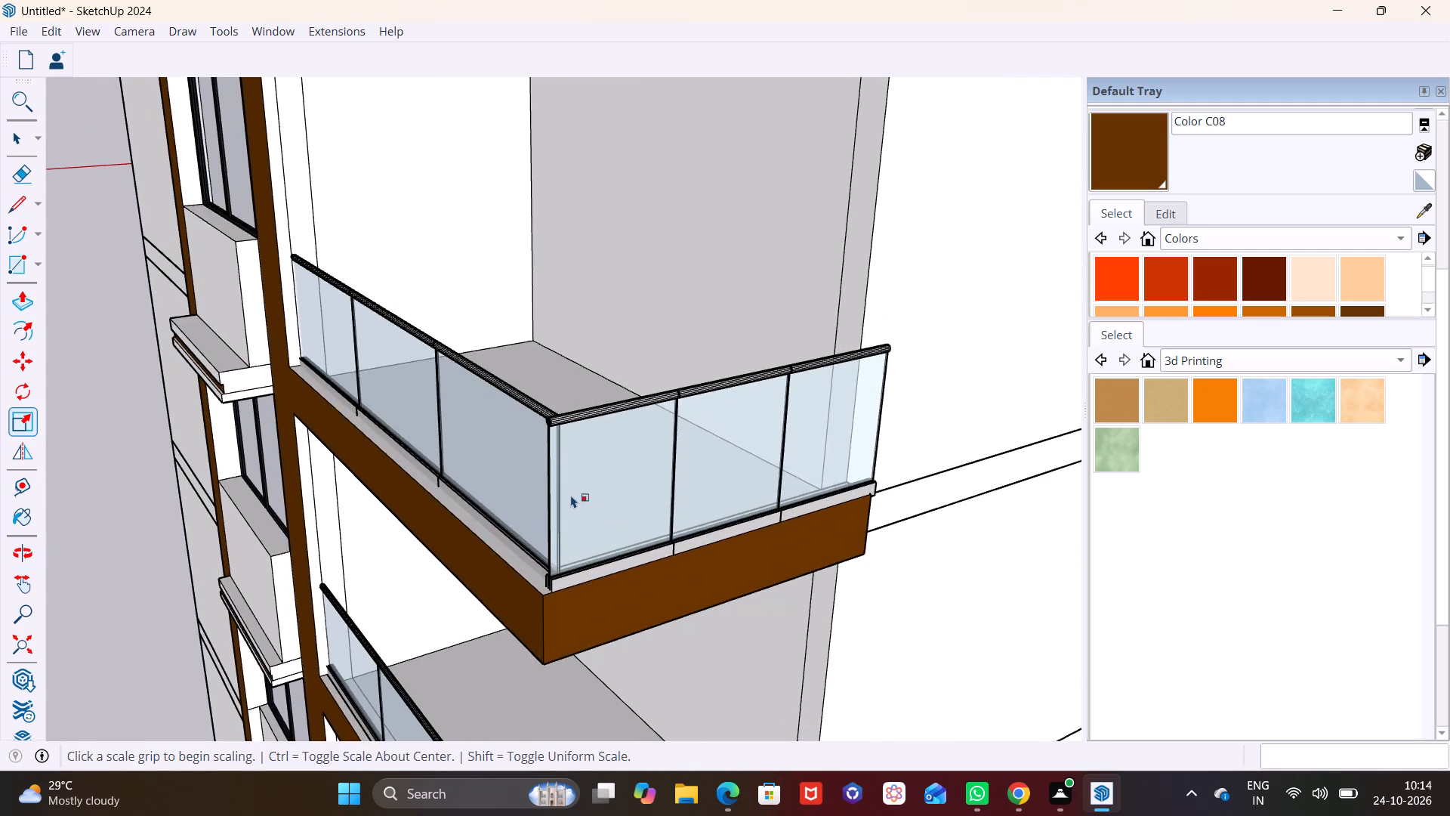
pyautogui.scroll(5, 571, 495)
pyautogui.moveTo(554, 540); pyautogui.dragTo(449, 471, button='middle')
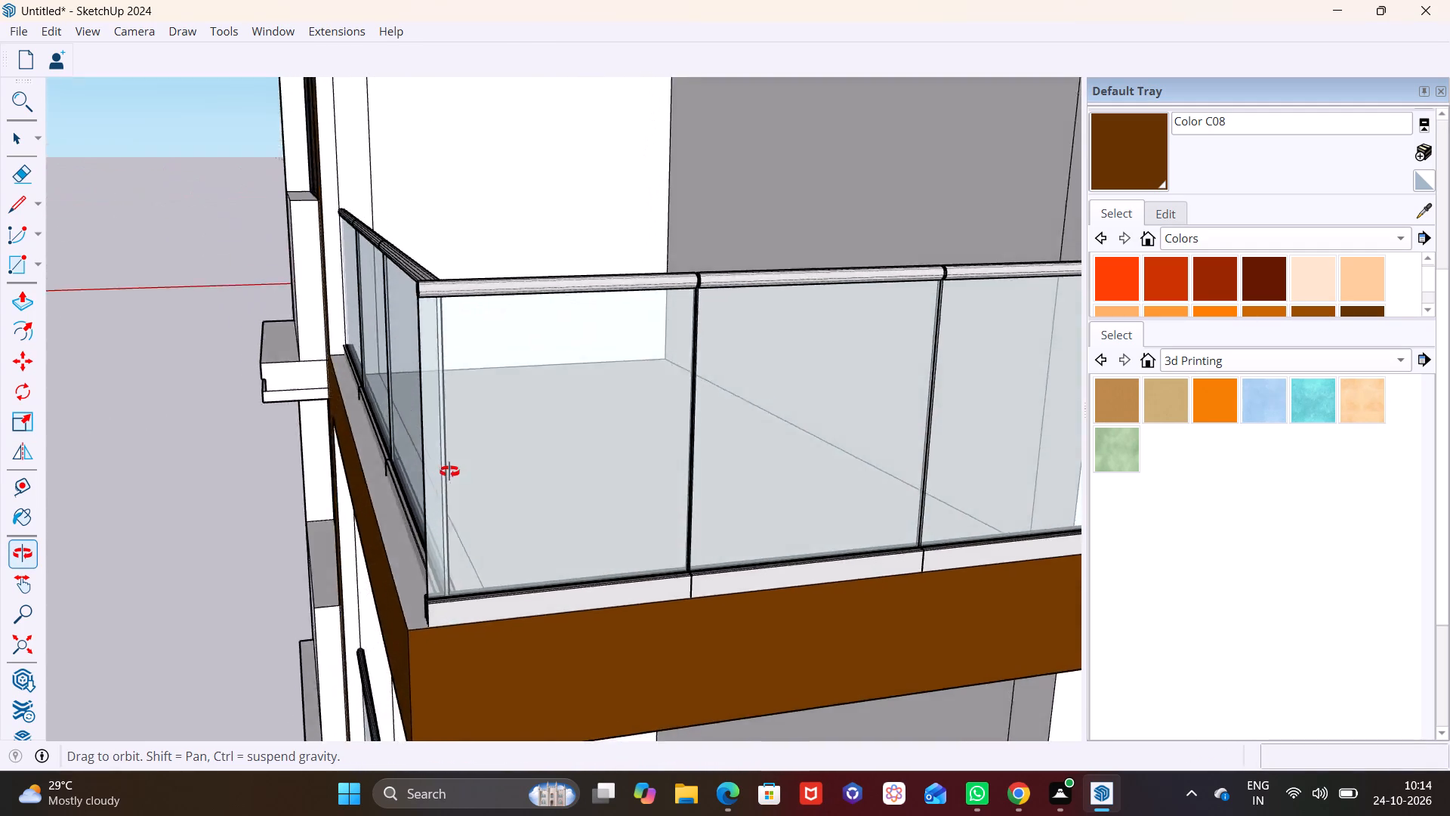
pyautogui.moveTo(449, 471); pyautogui.dragTo(899, 426, button='middle')
pyautogui.scroll(-12, 739, 473)
pyautogui.keyDown('shift'); pyautogui.moveTo(622, 558); pyautogui.dragTo(642, 317, button='middle'); pyautogui.keyUp('shift')
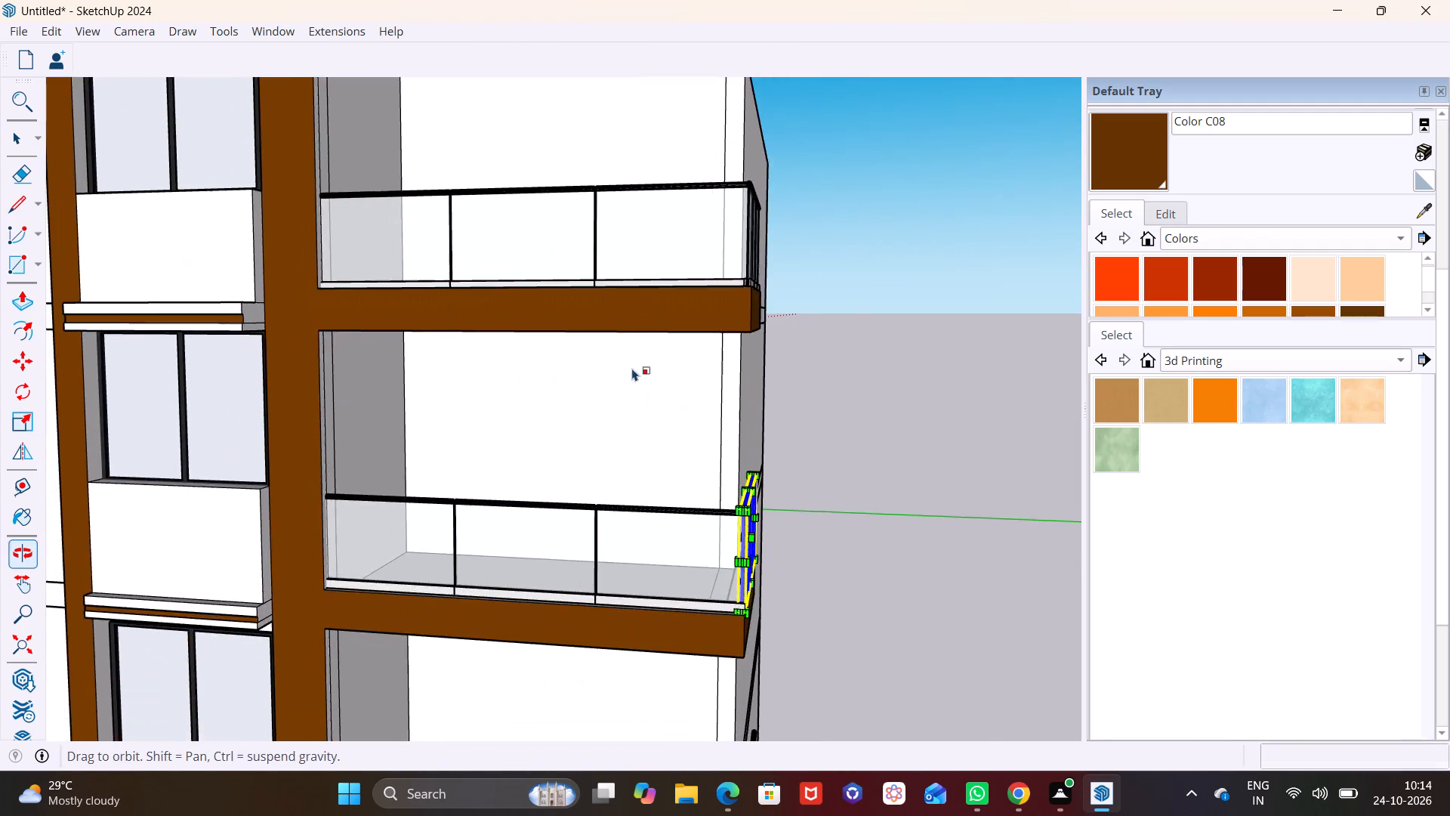
pyautogui.scroll(-3, 638, 402)
pyautogui.press('space')
pyautogui.click(819, 572)
pyautogui.middleClick(541, 580)
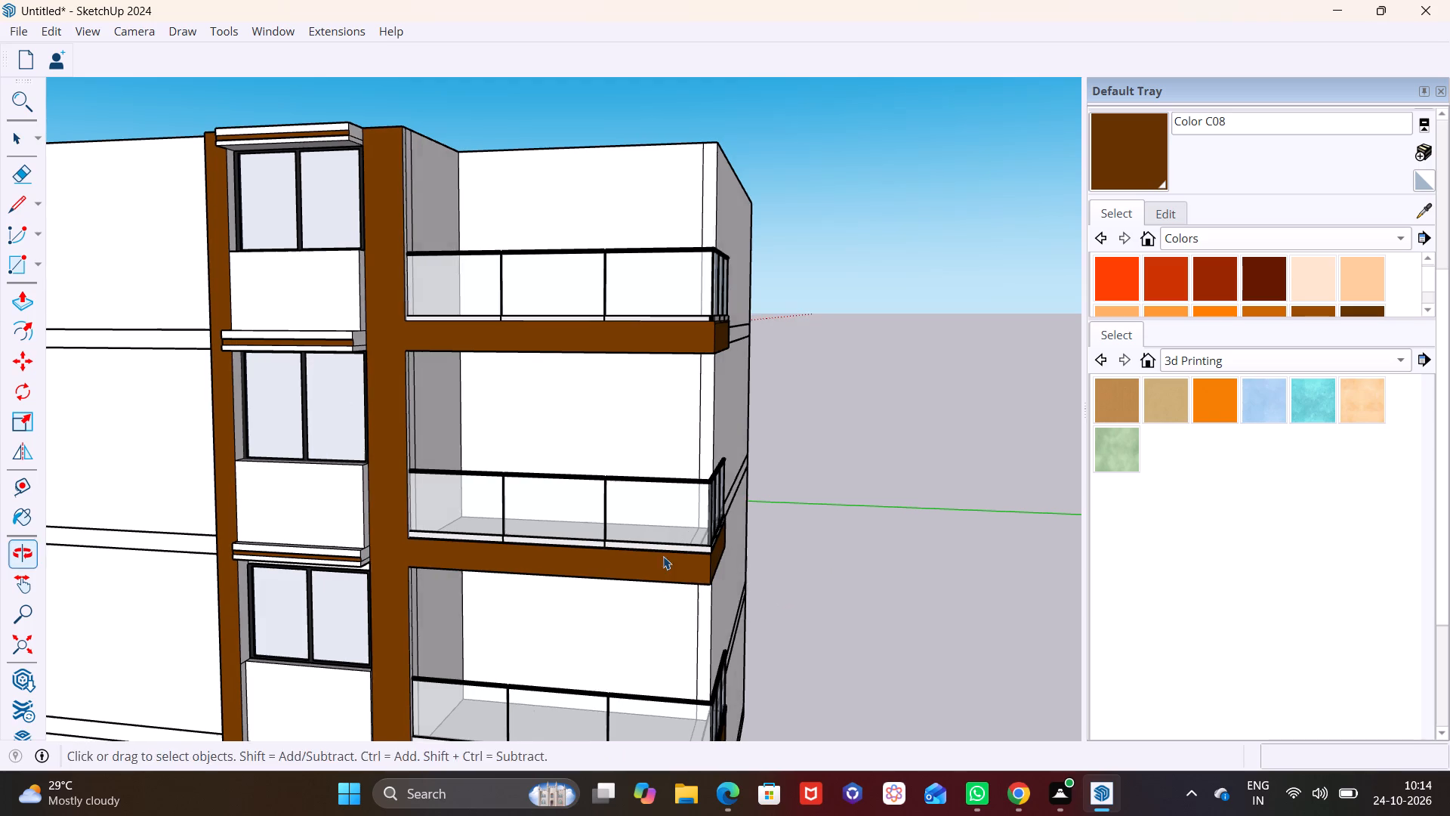
pyautogui.moveTo(757, 544); pyautogui.dragTo(603, 562, button='middle')
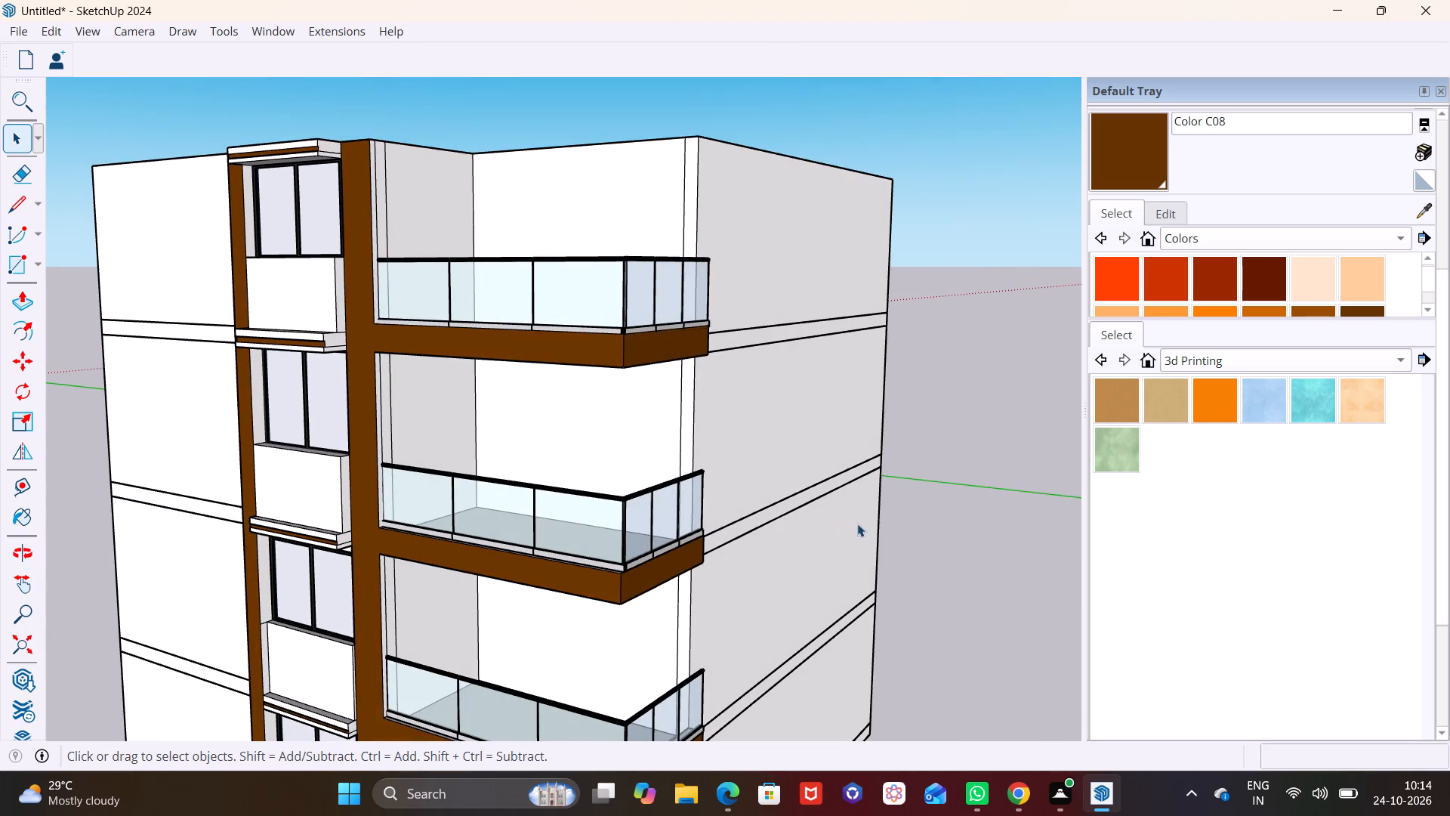
# Examine the lowest balcony's front glass railing and the narrow slab strip in front of it beside the brown column.
pyautogui.moveTo(801, 557); pyautogui.dragTo(745, 575, button='middle')
pyautogui.scroll(-1, 743, 573)
pyautogui.keyDown('shift'); pyautogui.moveTo(843, 639); pyautogui.dragTo(839, 350, button='middle'); pyautogui.keyUp('shift')
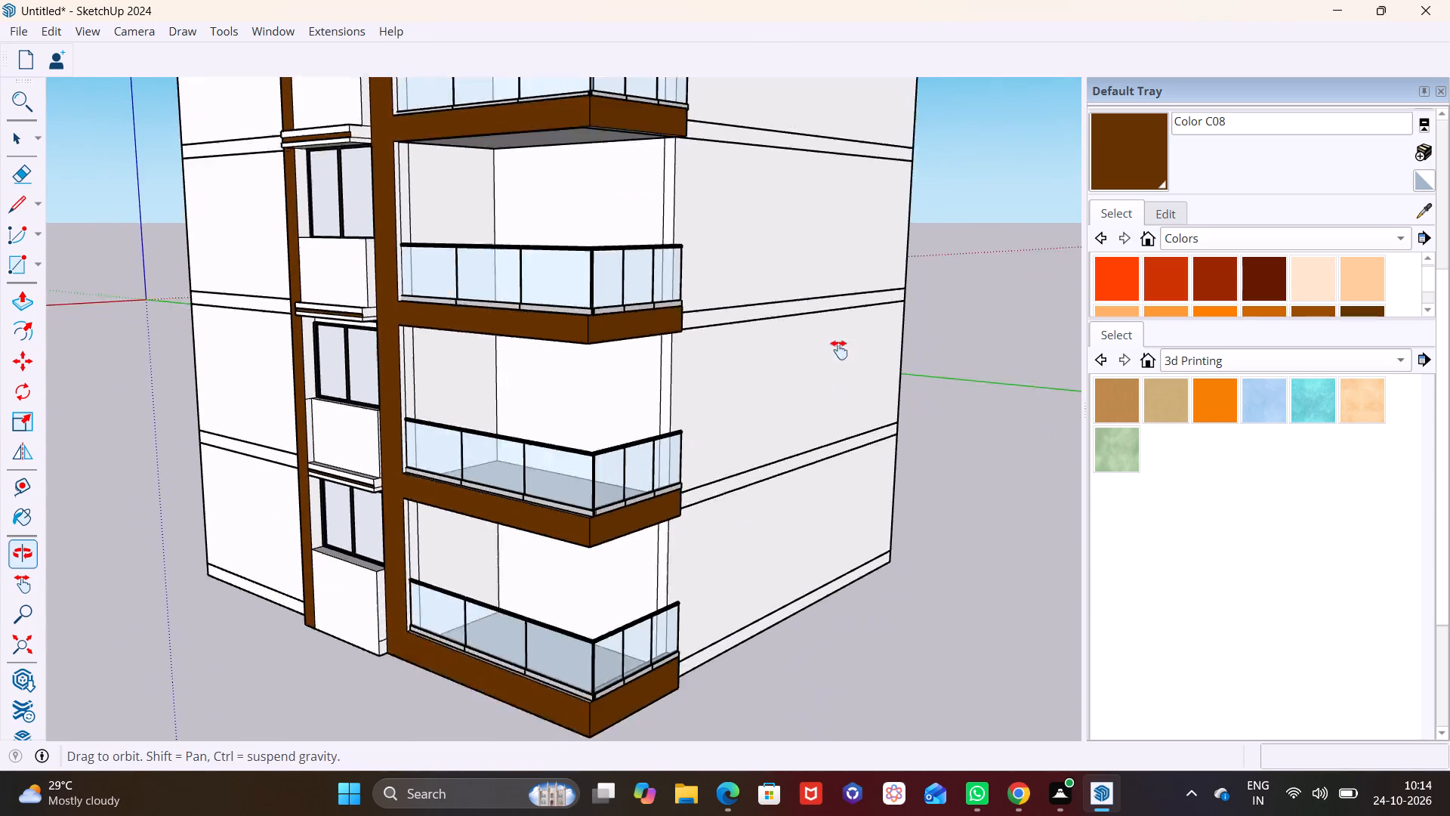
pyautogui.keyDown('shift'); pyautogui.moveTo(839, 350); pyautogui.dragTo(838, 325, button='middle'); pyautogui.keyUp('shift')
pyautogui.scroll(9, 543, 527)
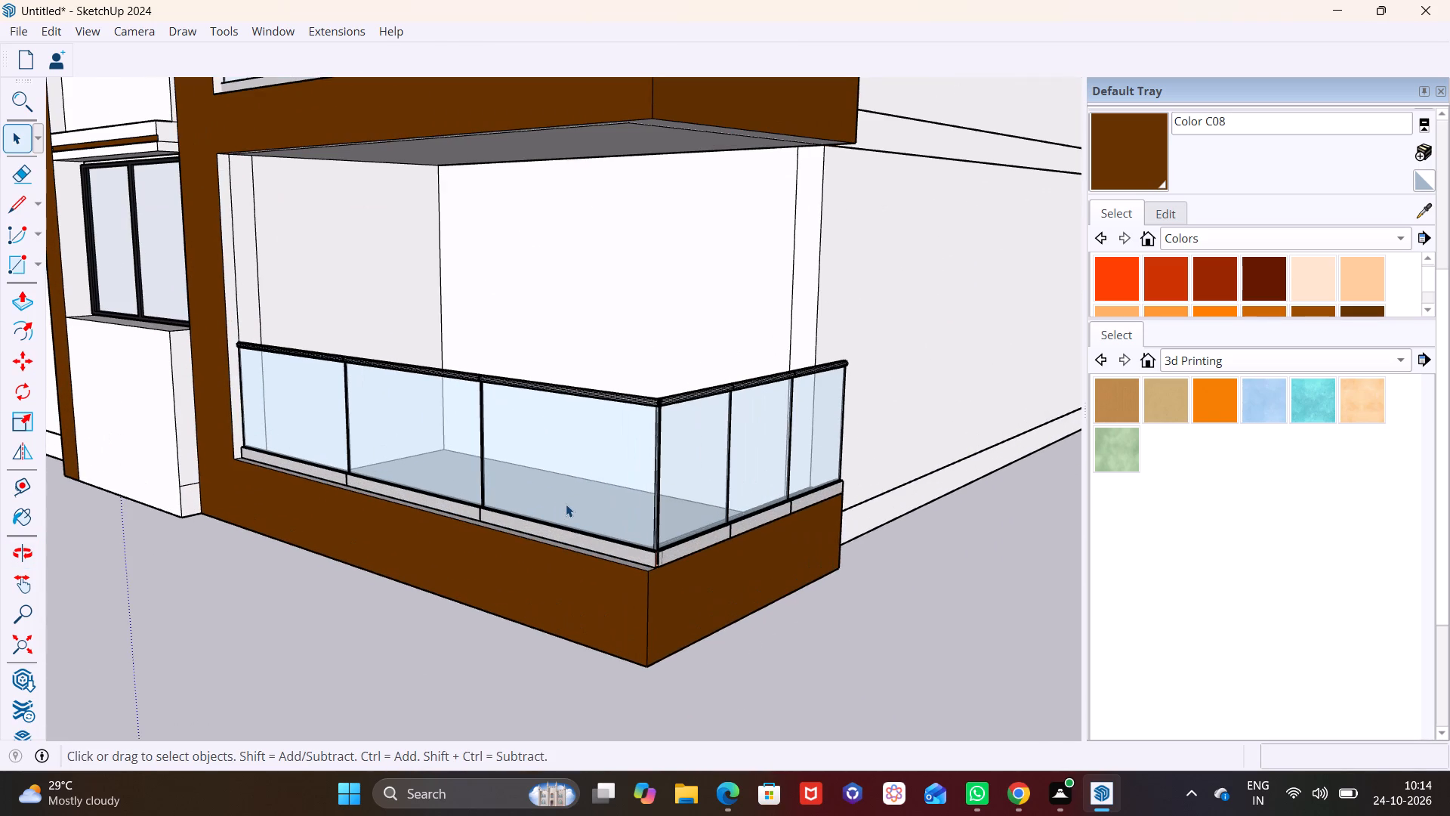
pyautogui.moveTo(572, 505); pyautogui.dragTo(785, 610, button='middle')
pyautogui.scroll(3, 420, 529)
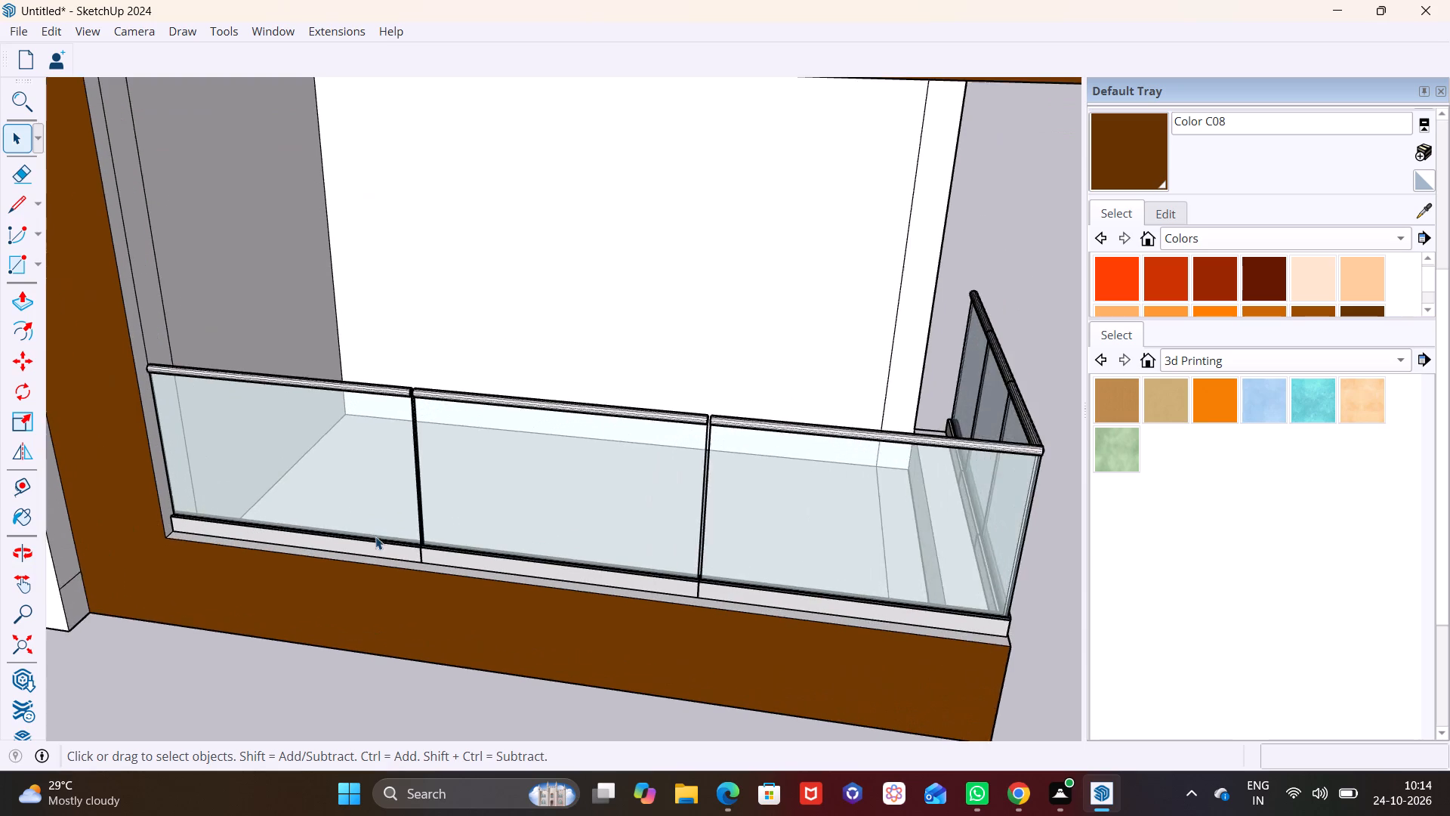
pyautogui.scroll(2, 375, 536)
pyautogui.scroll(1, 440, 542)
pyautogui.keyDown('shift'); pyautogui.moveTo(440, 542); pyautogui.dragTo(602, 669, button='middle'); pyautogui.keyUp('shift')
pyautogui.scroll(-3, 562, 657)
pyautogui.keyDown('shift'); pyautogui.moveTo(801, 716); pyautogui.dragTo(775, 601, button='middle'); pyautogui.keyUp('shift')
pyautogui.moveTo(626, 583); pyautogui.dragTo(640, 597, button='middle')
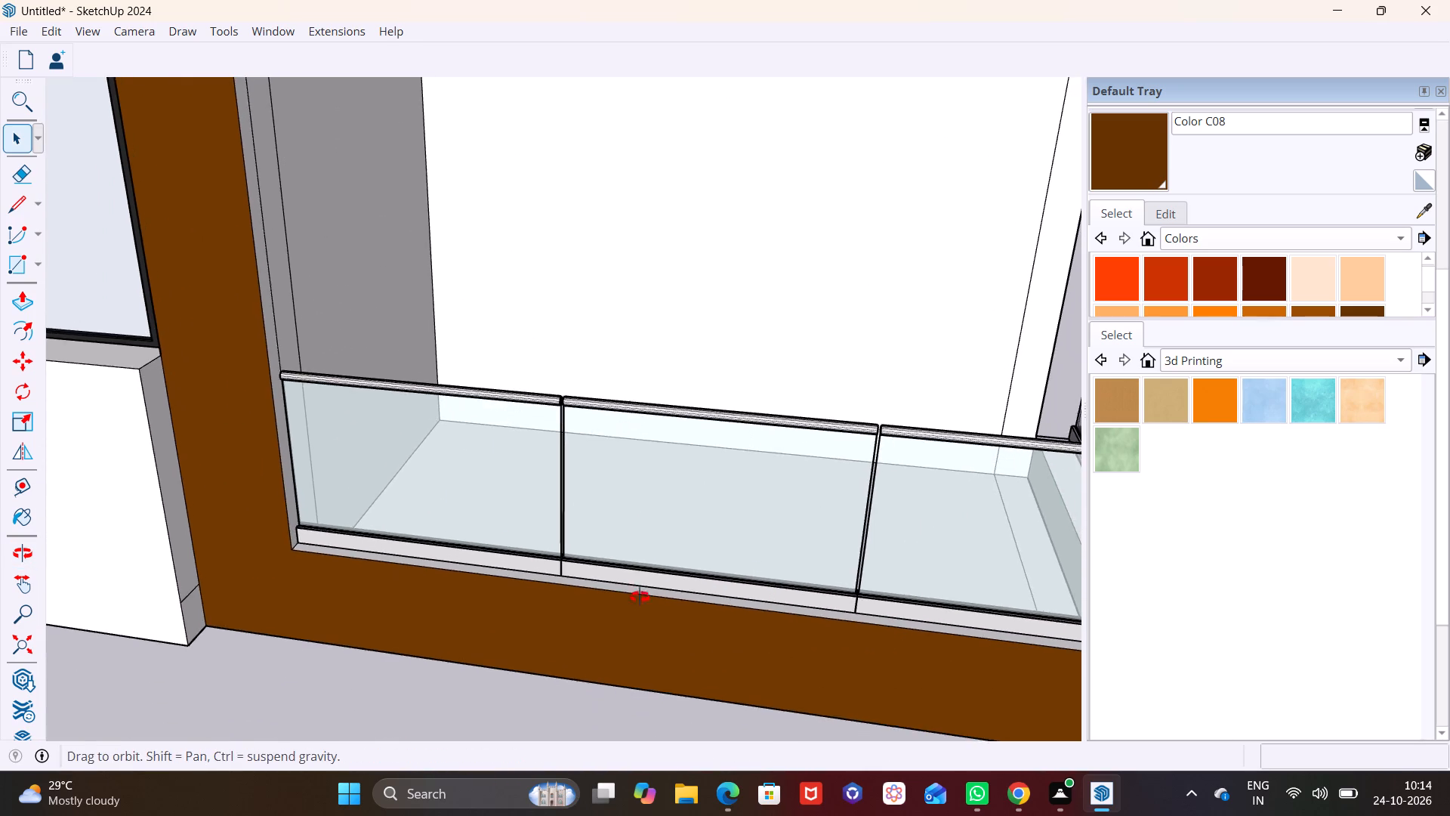
pyautogui.moveTo(640, 597); pyautogui.dragTo(762, 604, button='middle')
pyautogui.scroll(-1, 638, 575)
pyautogui.scroll(1, 655, 562)
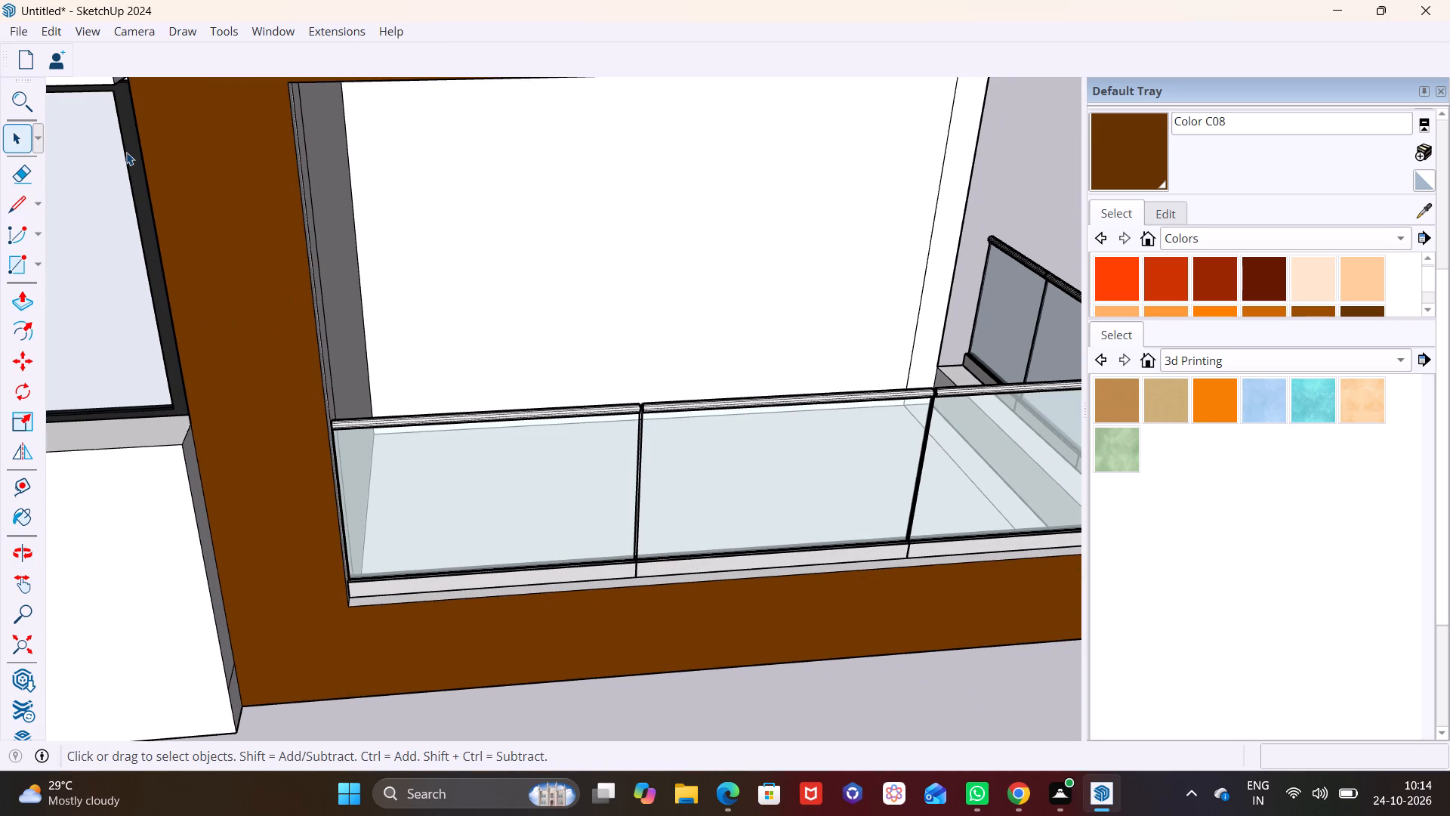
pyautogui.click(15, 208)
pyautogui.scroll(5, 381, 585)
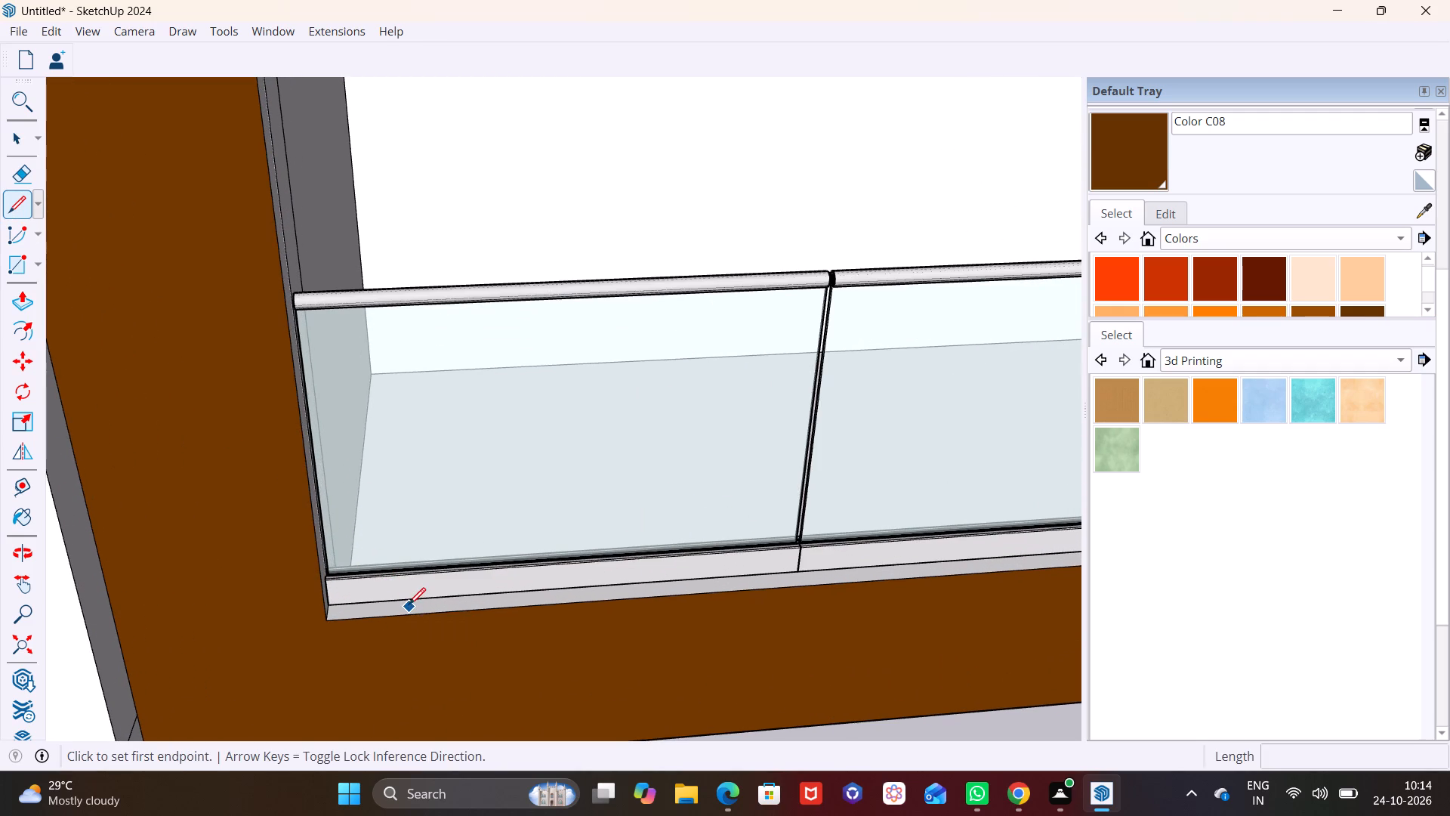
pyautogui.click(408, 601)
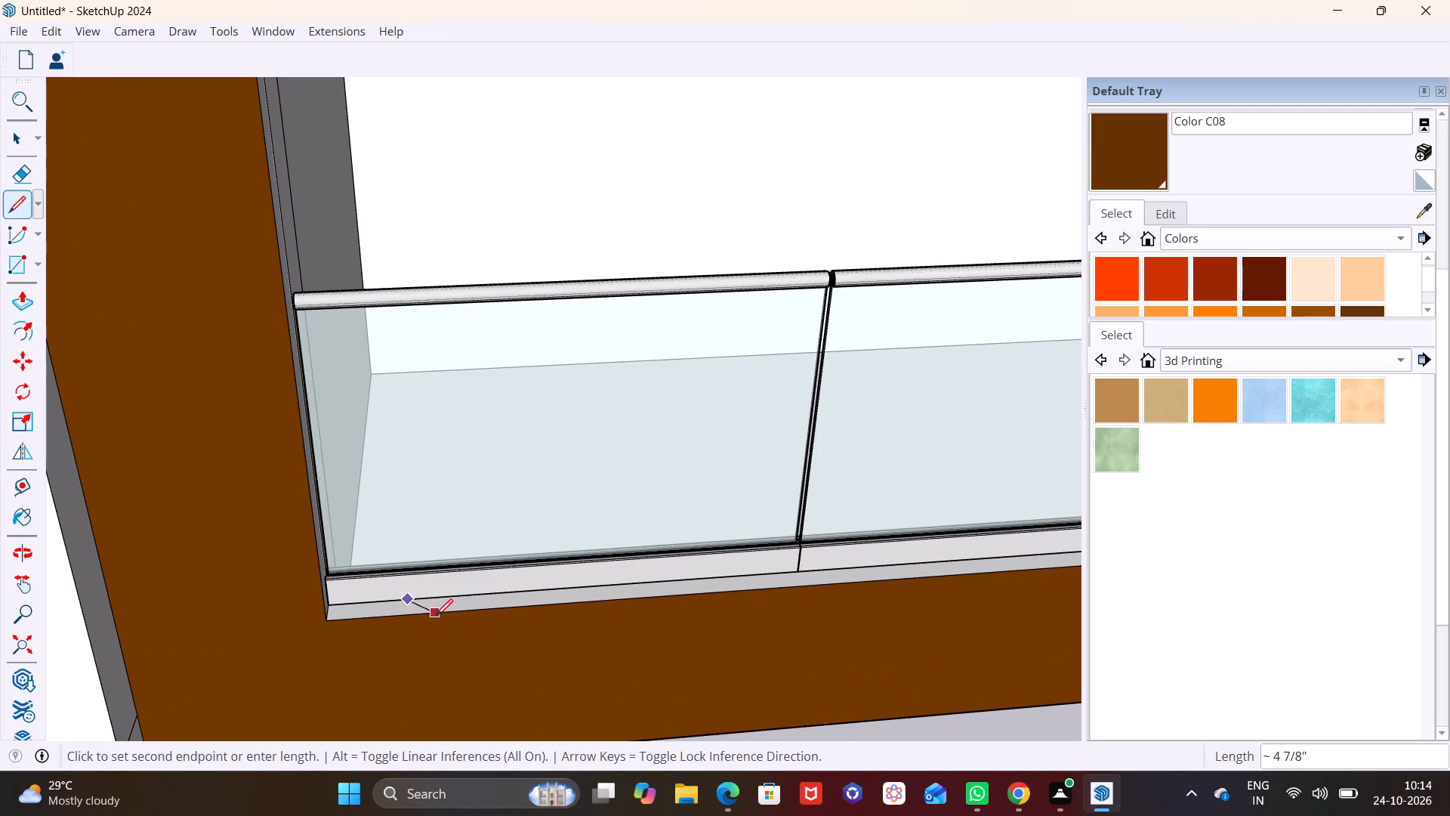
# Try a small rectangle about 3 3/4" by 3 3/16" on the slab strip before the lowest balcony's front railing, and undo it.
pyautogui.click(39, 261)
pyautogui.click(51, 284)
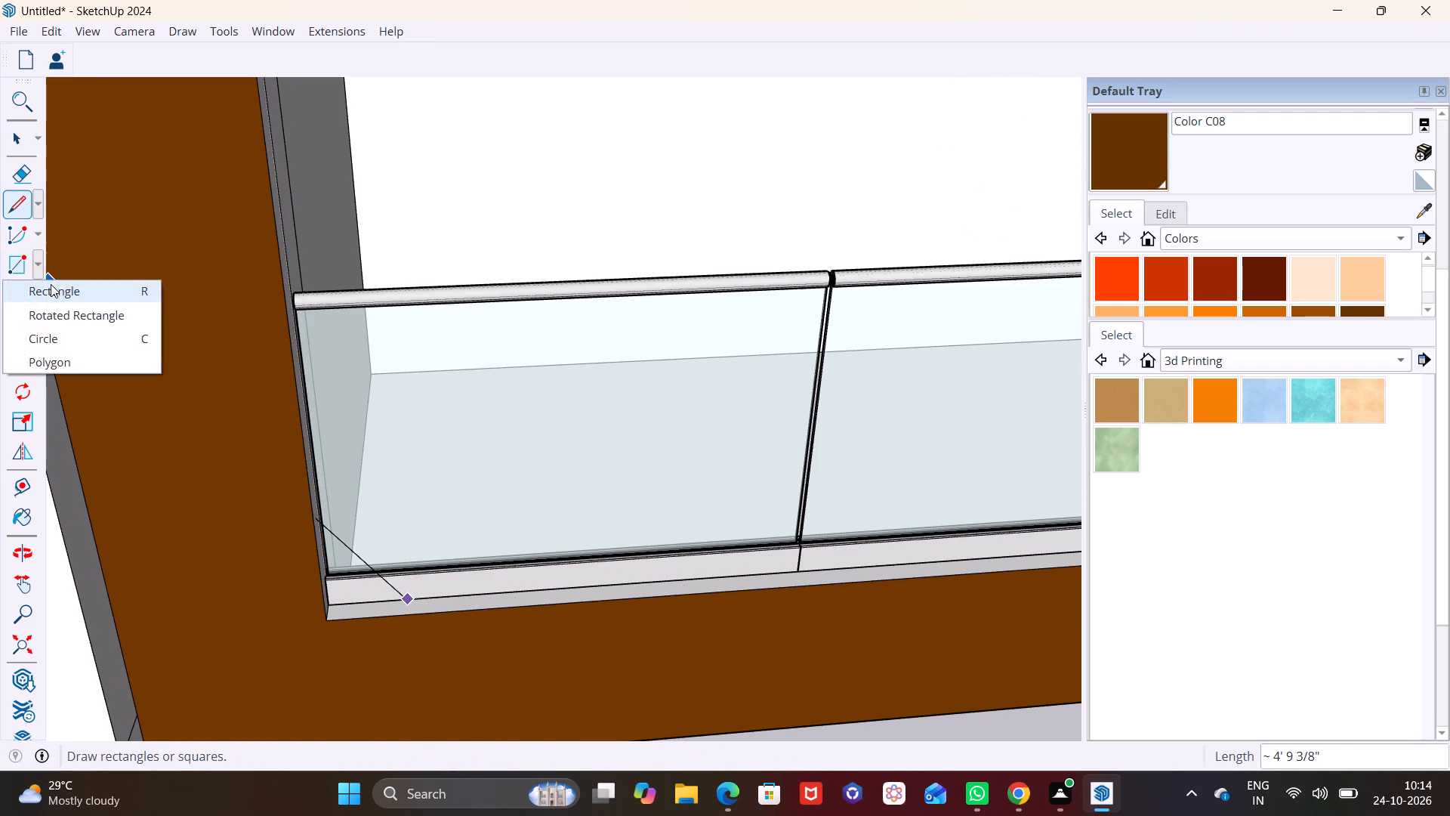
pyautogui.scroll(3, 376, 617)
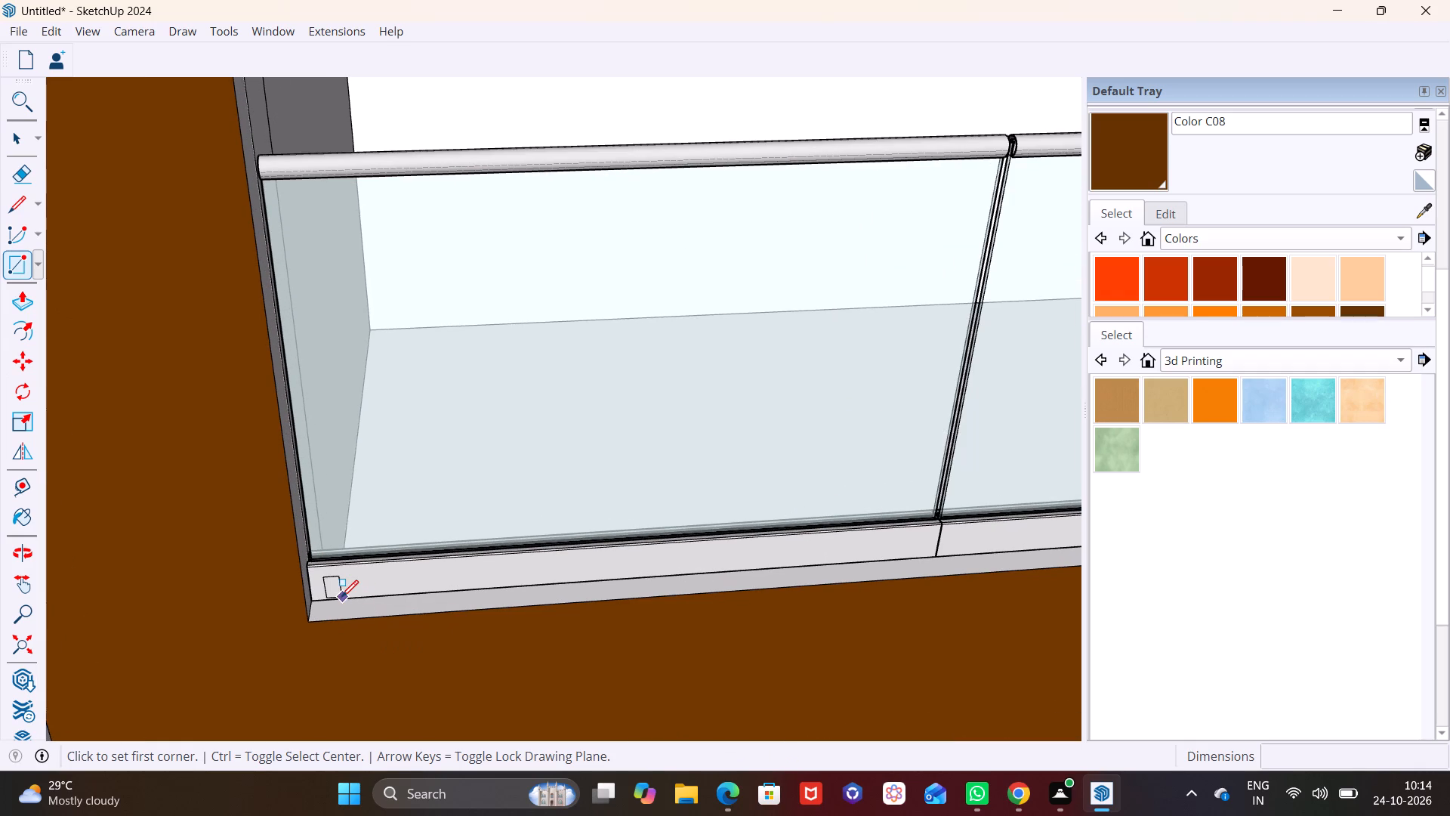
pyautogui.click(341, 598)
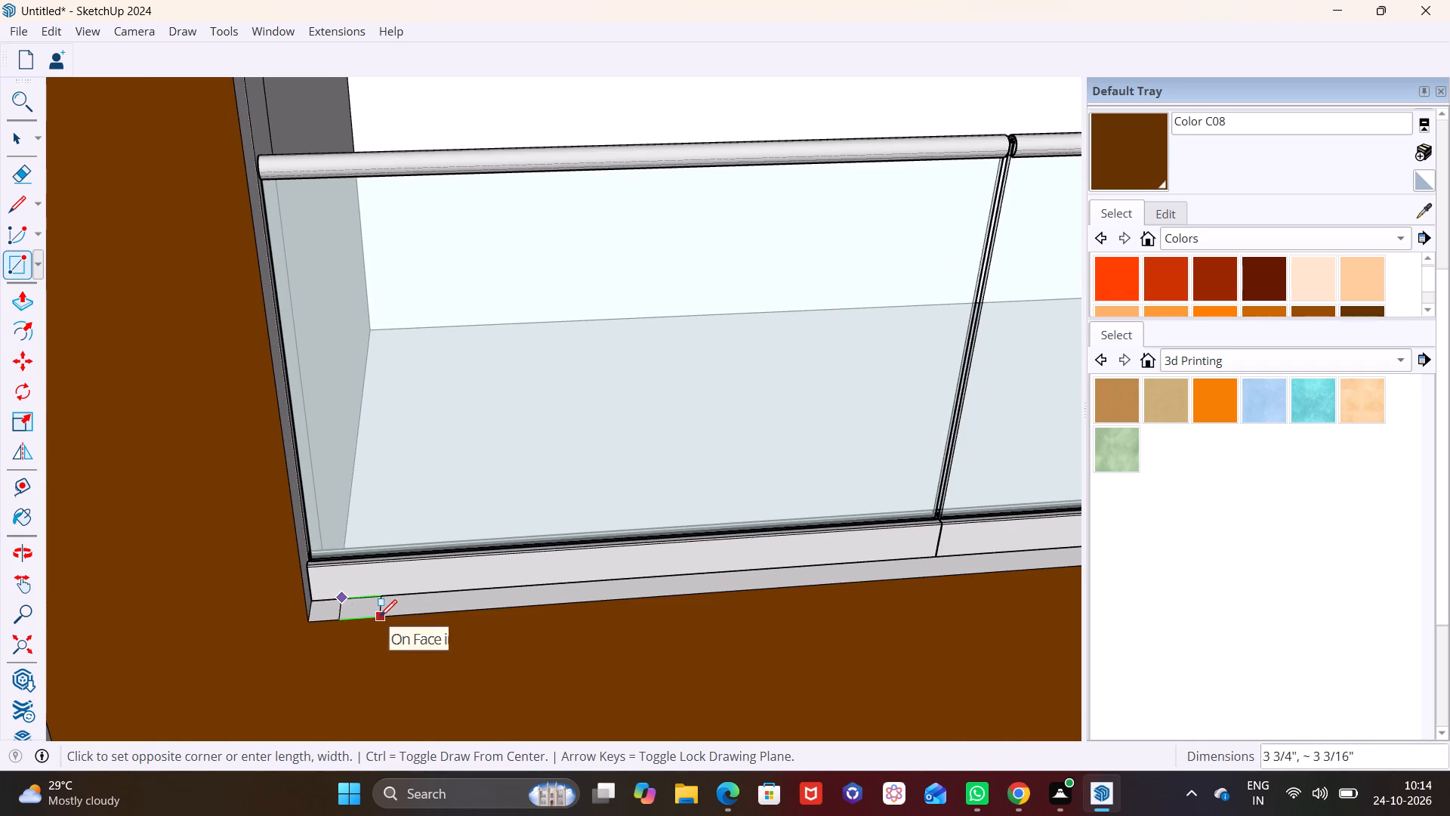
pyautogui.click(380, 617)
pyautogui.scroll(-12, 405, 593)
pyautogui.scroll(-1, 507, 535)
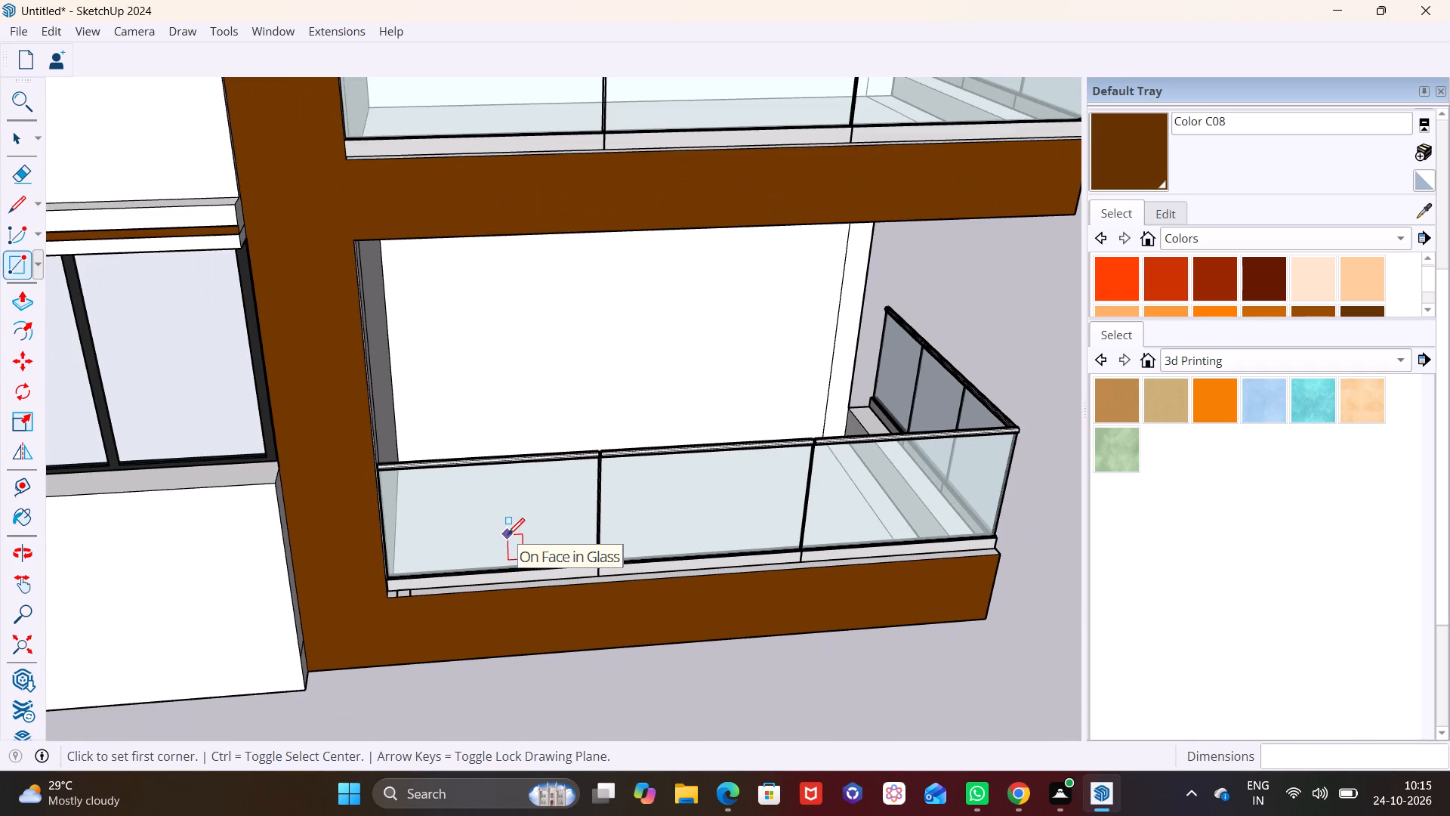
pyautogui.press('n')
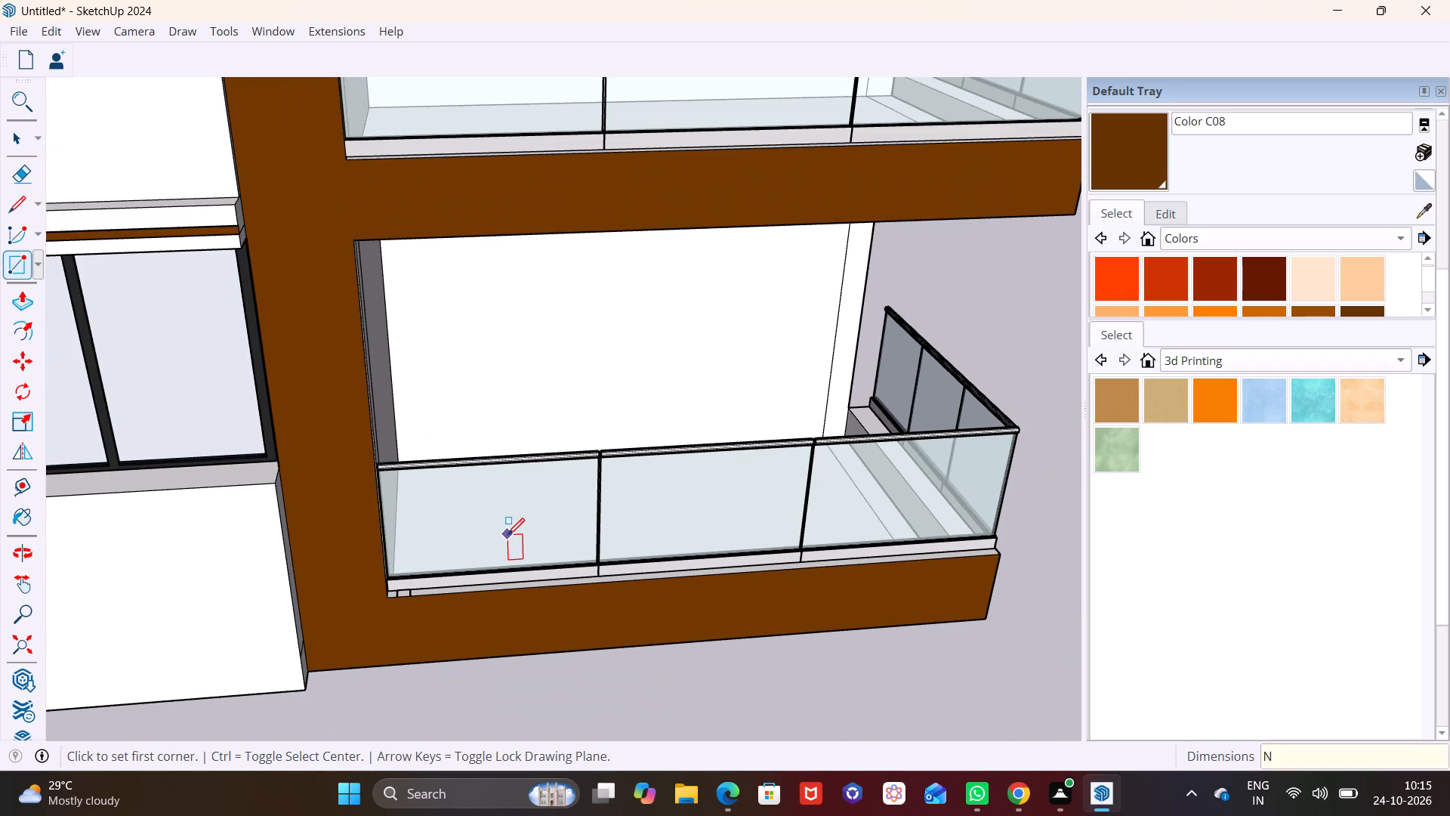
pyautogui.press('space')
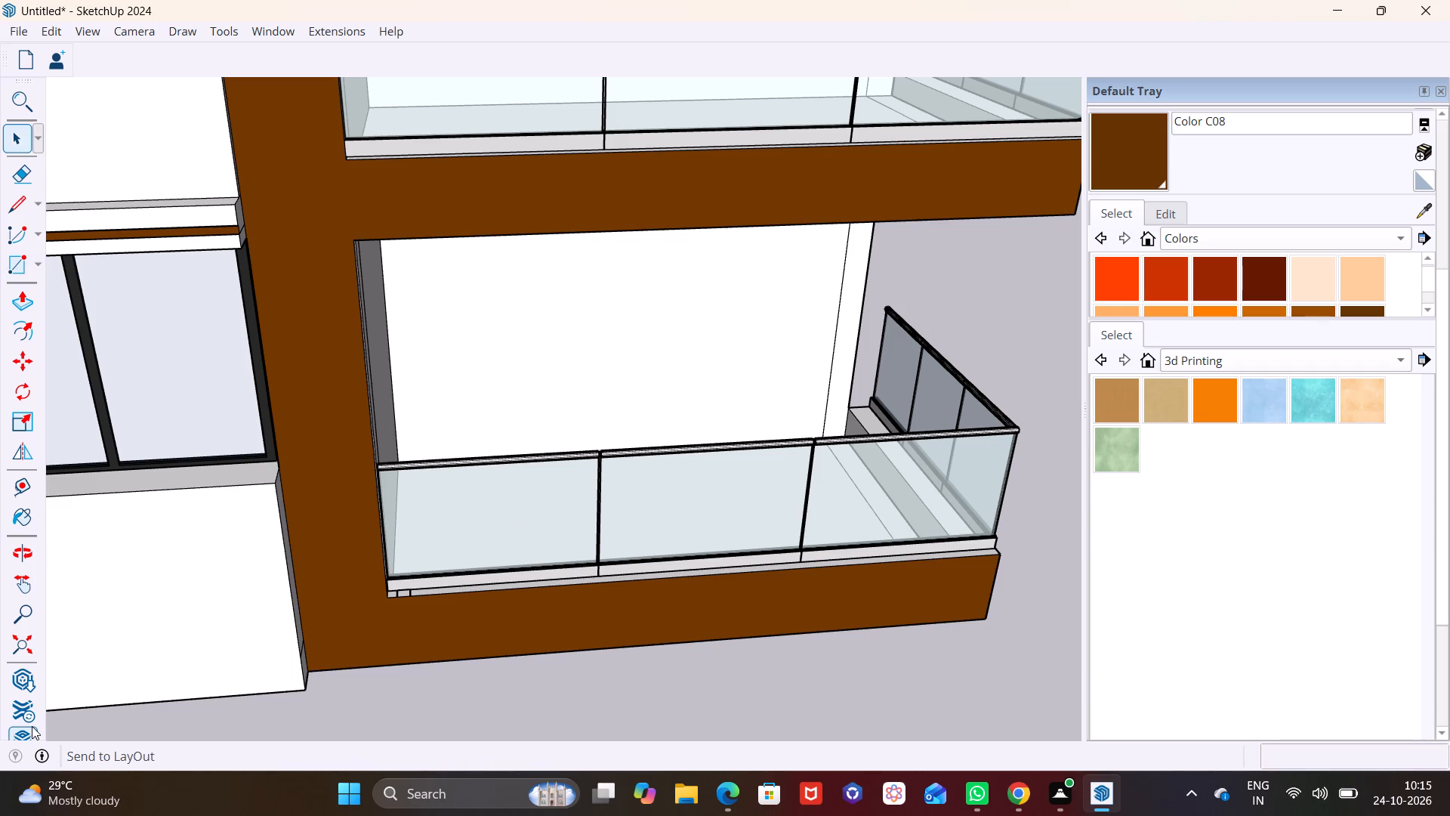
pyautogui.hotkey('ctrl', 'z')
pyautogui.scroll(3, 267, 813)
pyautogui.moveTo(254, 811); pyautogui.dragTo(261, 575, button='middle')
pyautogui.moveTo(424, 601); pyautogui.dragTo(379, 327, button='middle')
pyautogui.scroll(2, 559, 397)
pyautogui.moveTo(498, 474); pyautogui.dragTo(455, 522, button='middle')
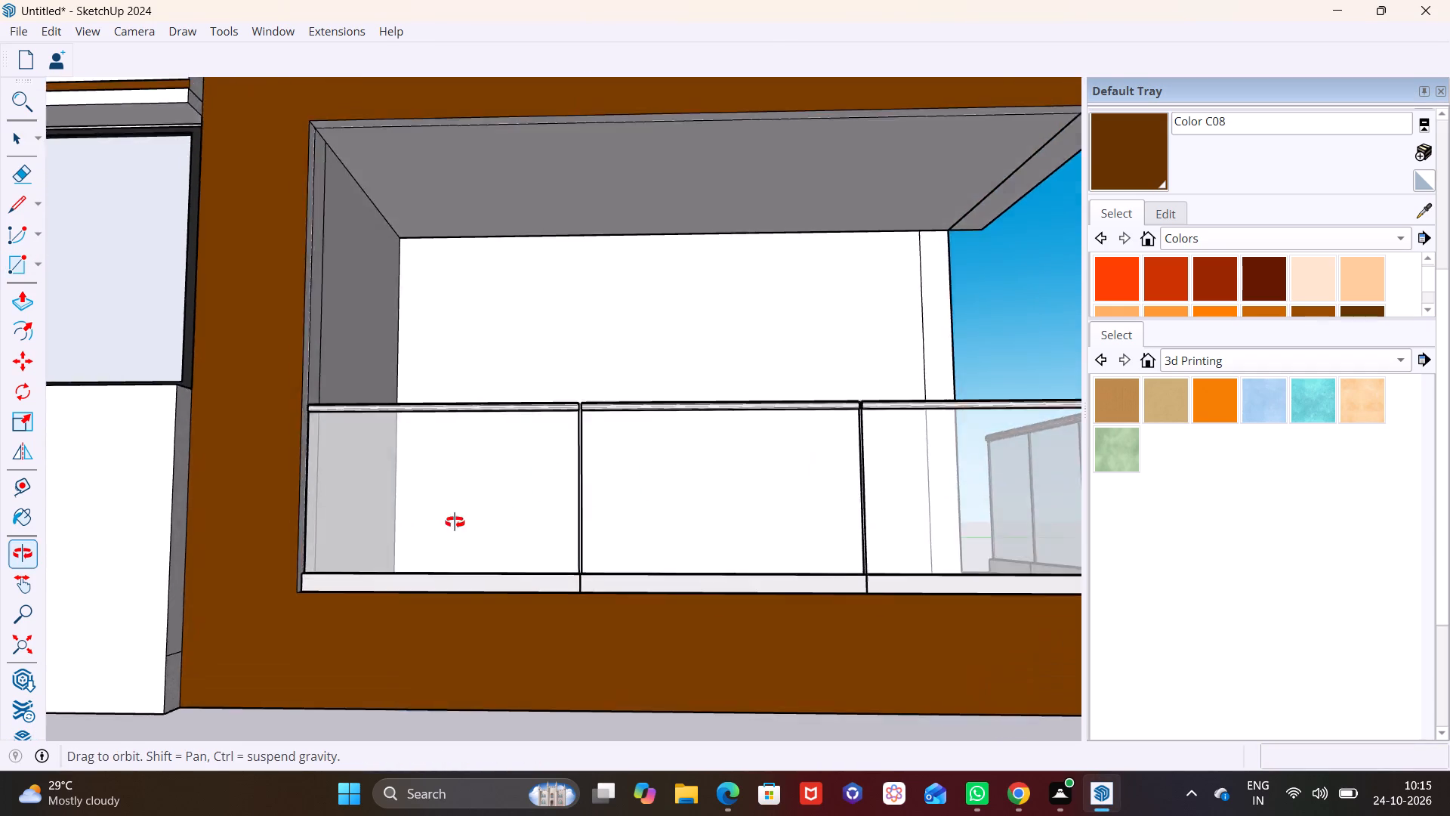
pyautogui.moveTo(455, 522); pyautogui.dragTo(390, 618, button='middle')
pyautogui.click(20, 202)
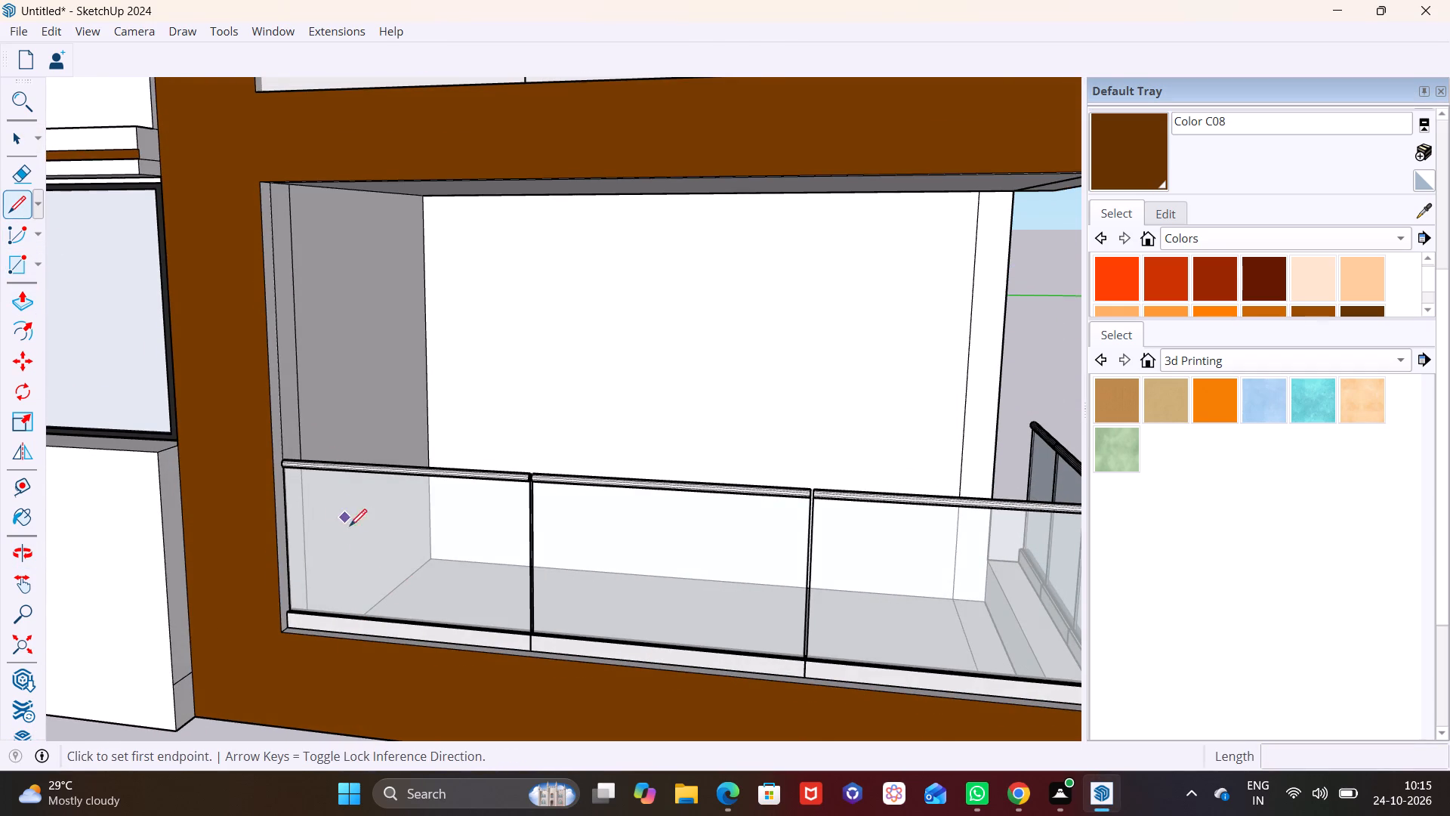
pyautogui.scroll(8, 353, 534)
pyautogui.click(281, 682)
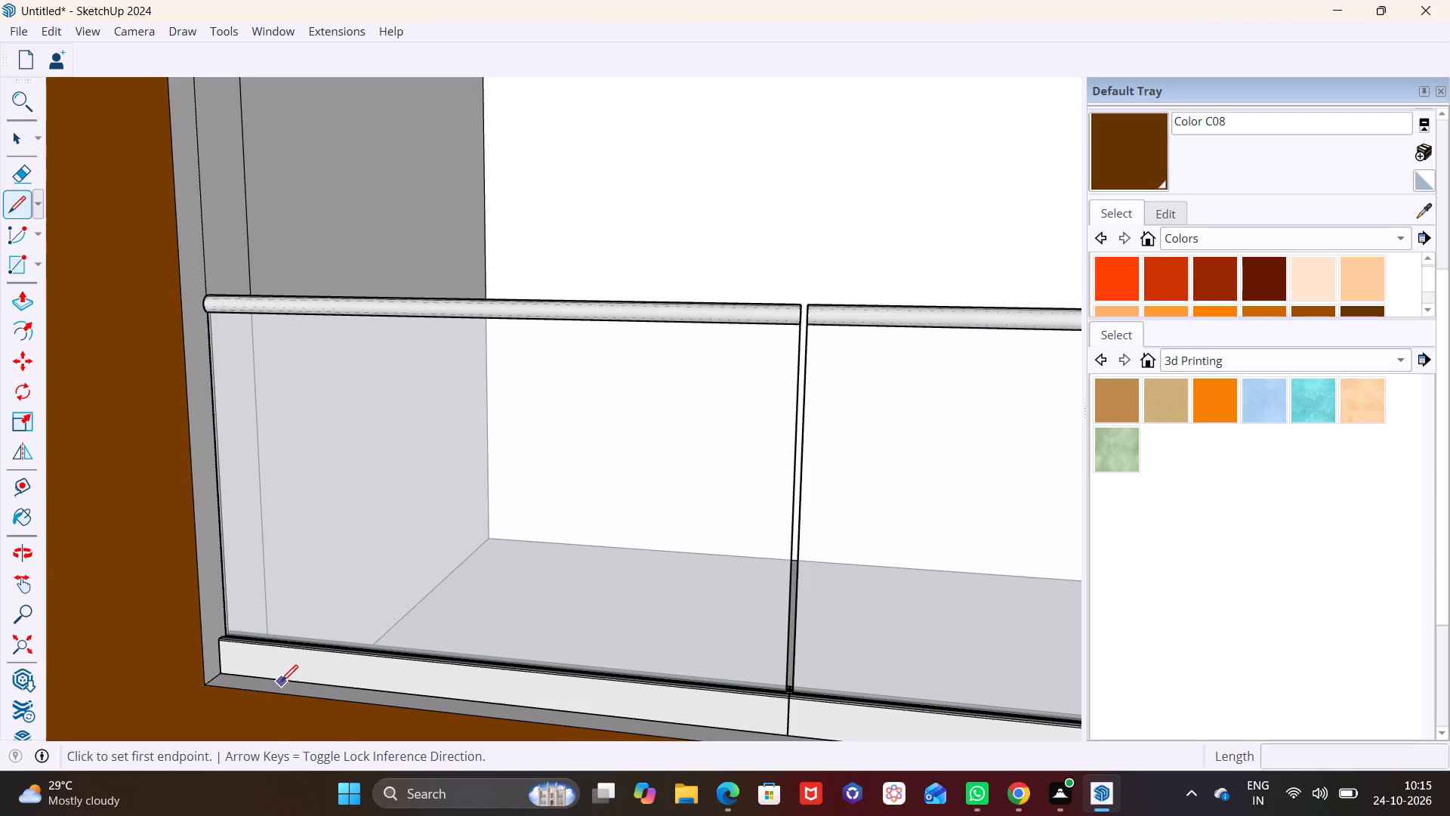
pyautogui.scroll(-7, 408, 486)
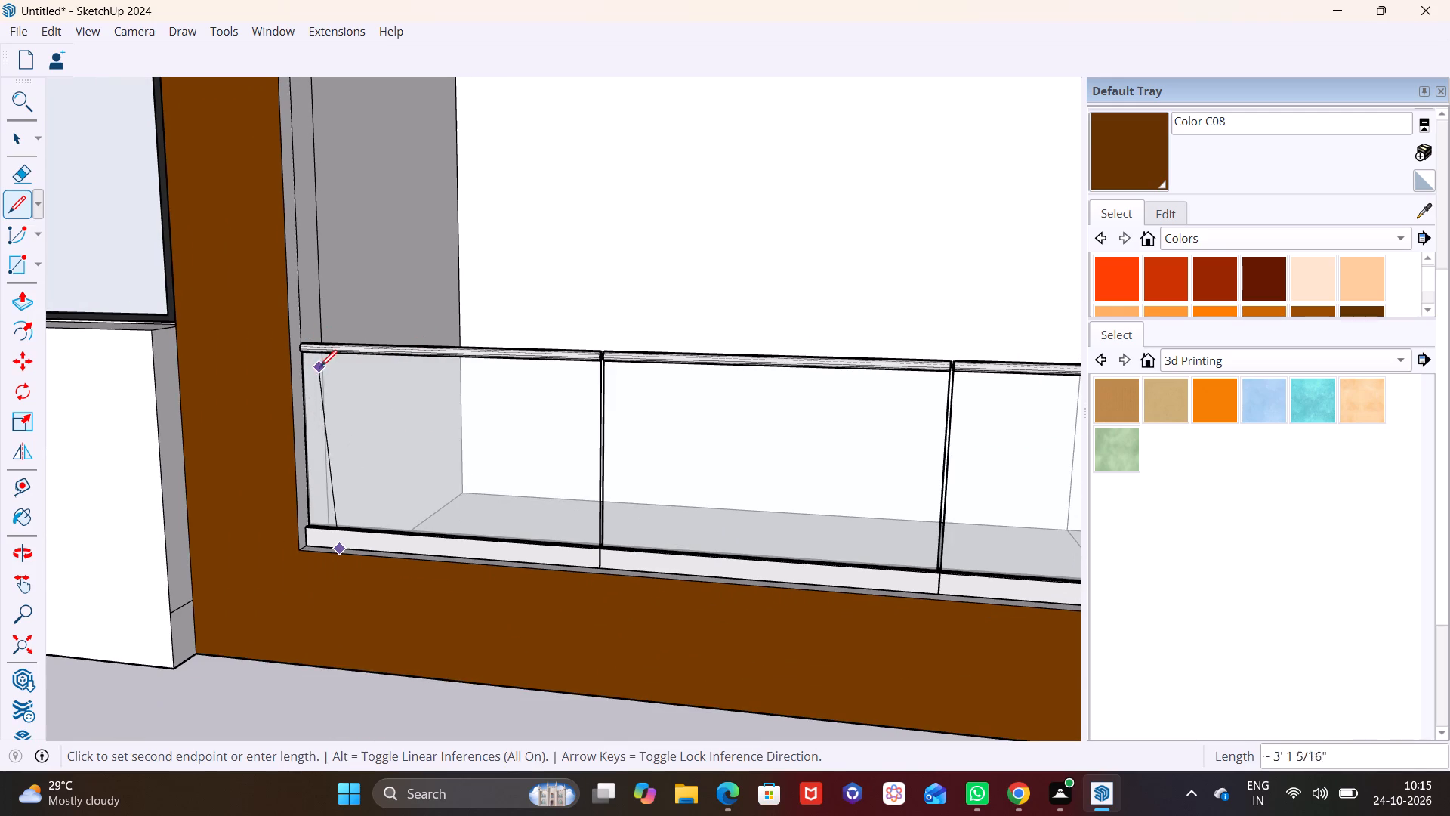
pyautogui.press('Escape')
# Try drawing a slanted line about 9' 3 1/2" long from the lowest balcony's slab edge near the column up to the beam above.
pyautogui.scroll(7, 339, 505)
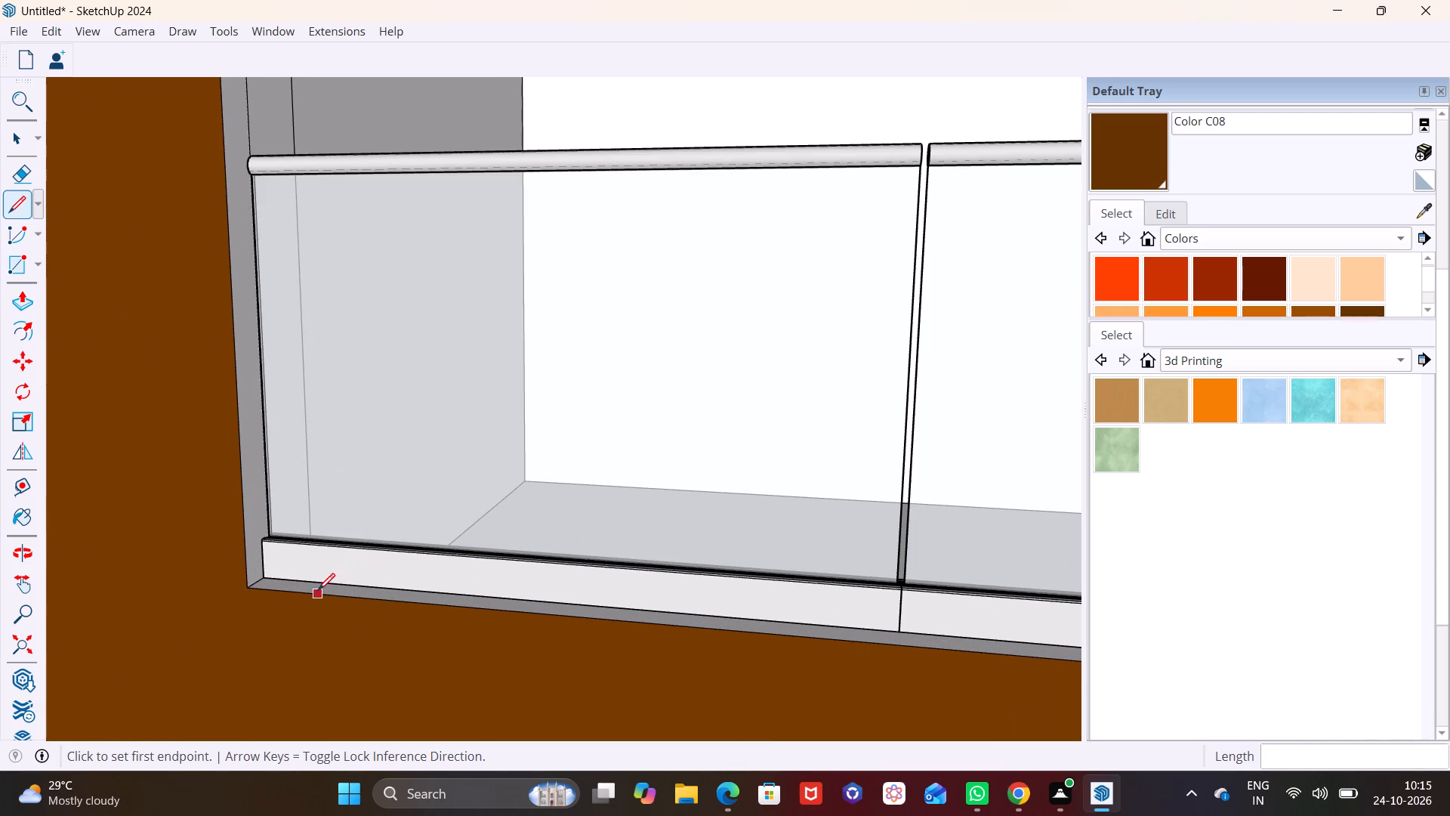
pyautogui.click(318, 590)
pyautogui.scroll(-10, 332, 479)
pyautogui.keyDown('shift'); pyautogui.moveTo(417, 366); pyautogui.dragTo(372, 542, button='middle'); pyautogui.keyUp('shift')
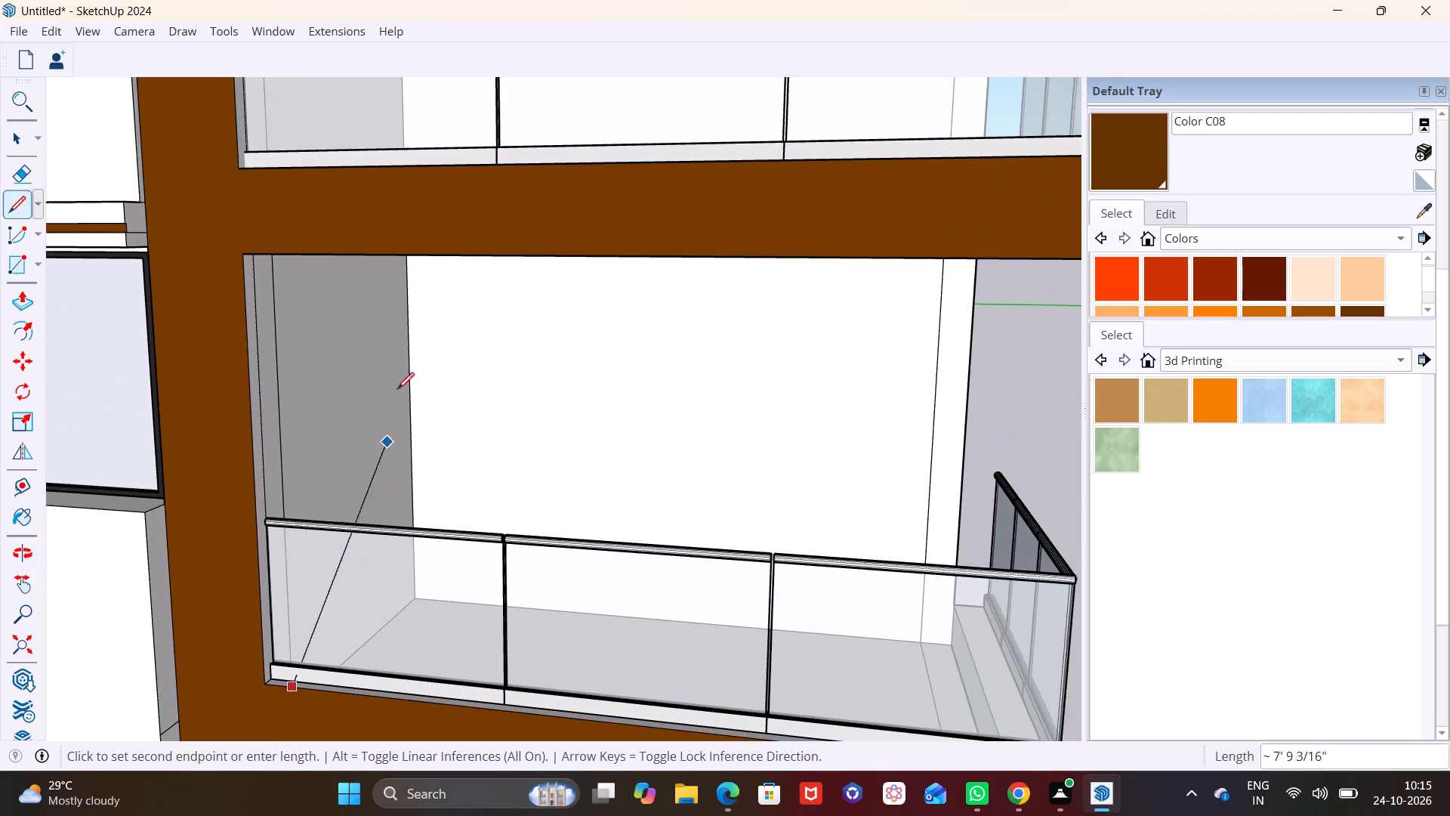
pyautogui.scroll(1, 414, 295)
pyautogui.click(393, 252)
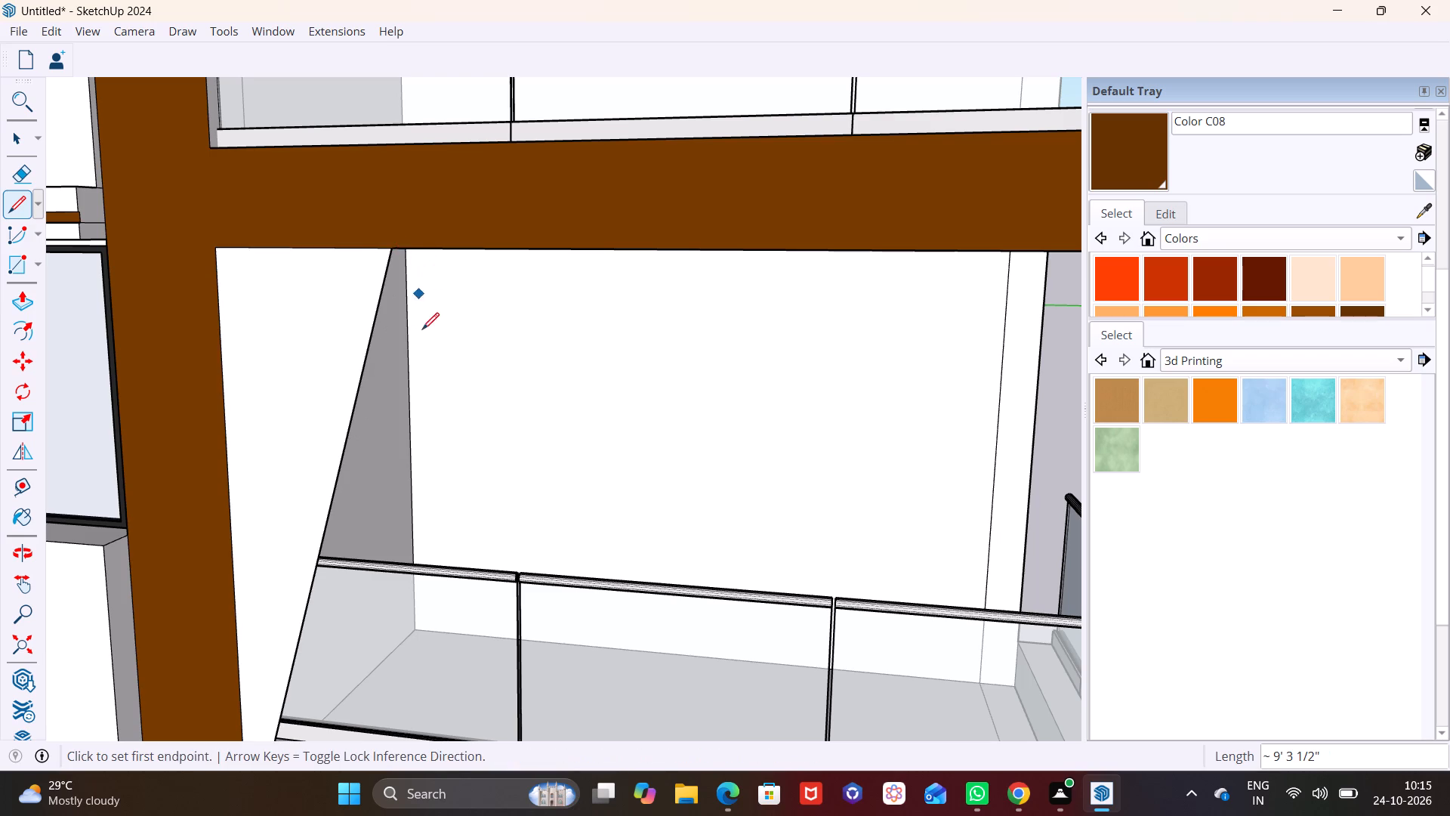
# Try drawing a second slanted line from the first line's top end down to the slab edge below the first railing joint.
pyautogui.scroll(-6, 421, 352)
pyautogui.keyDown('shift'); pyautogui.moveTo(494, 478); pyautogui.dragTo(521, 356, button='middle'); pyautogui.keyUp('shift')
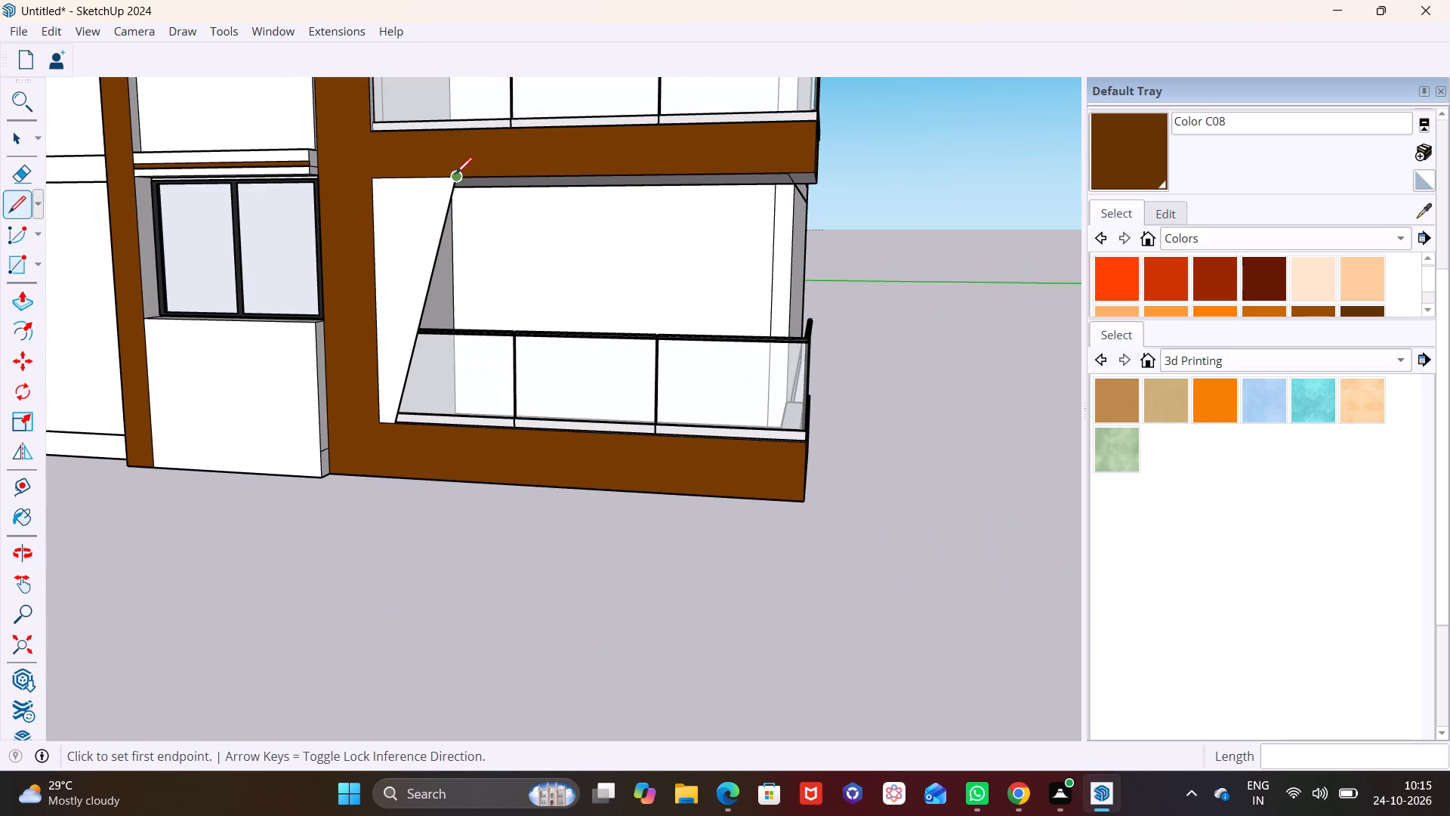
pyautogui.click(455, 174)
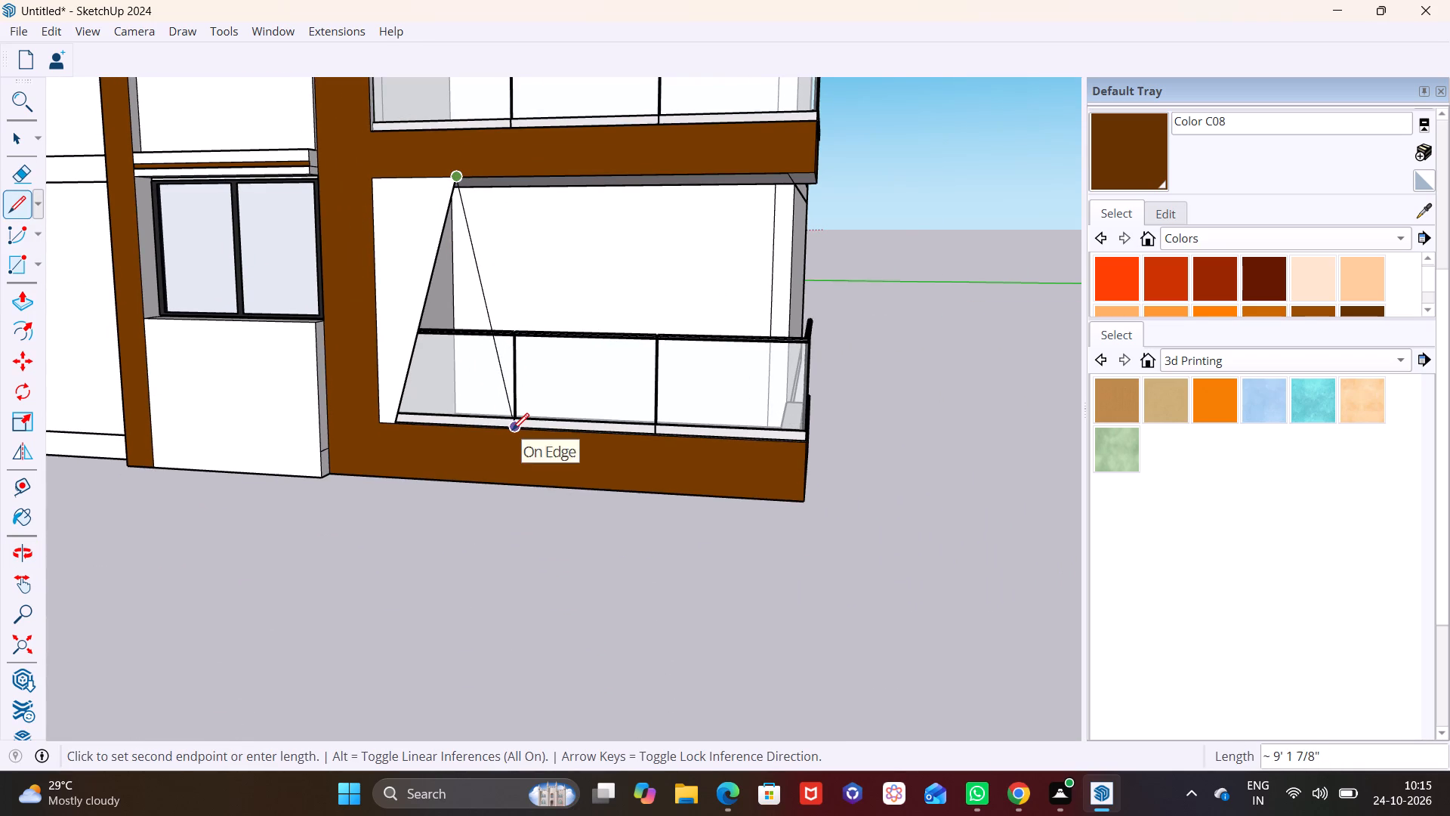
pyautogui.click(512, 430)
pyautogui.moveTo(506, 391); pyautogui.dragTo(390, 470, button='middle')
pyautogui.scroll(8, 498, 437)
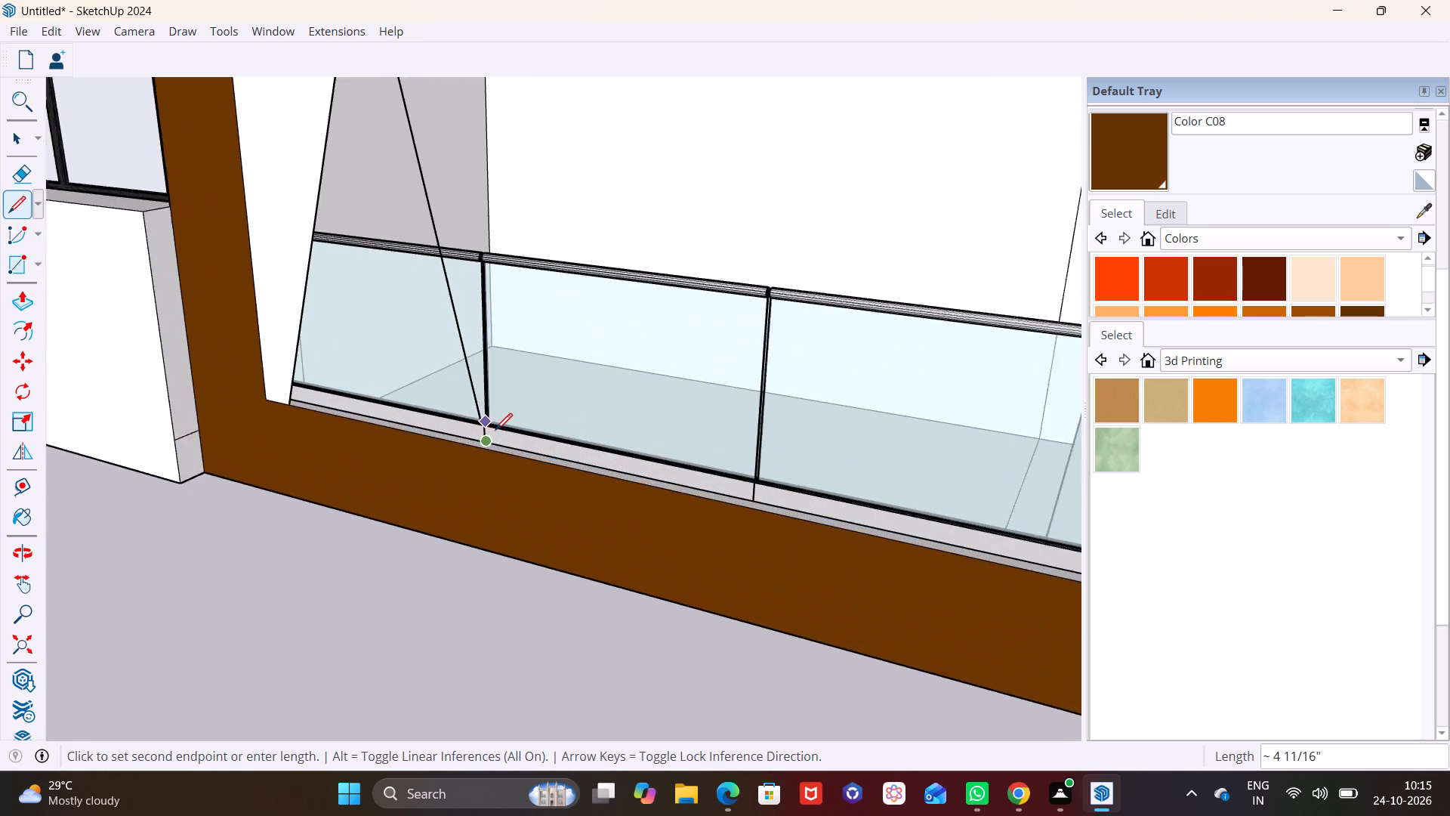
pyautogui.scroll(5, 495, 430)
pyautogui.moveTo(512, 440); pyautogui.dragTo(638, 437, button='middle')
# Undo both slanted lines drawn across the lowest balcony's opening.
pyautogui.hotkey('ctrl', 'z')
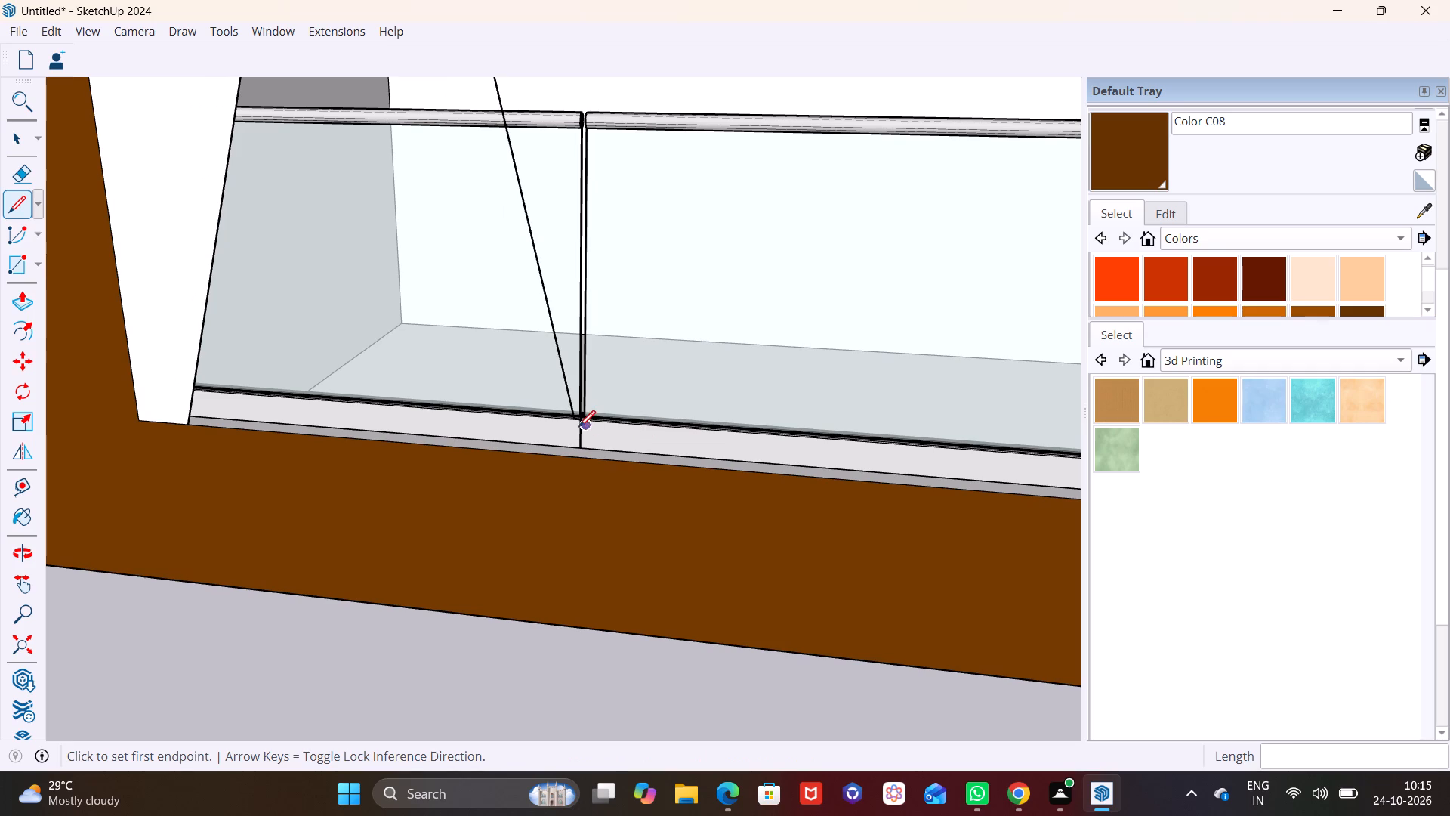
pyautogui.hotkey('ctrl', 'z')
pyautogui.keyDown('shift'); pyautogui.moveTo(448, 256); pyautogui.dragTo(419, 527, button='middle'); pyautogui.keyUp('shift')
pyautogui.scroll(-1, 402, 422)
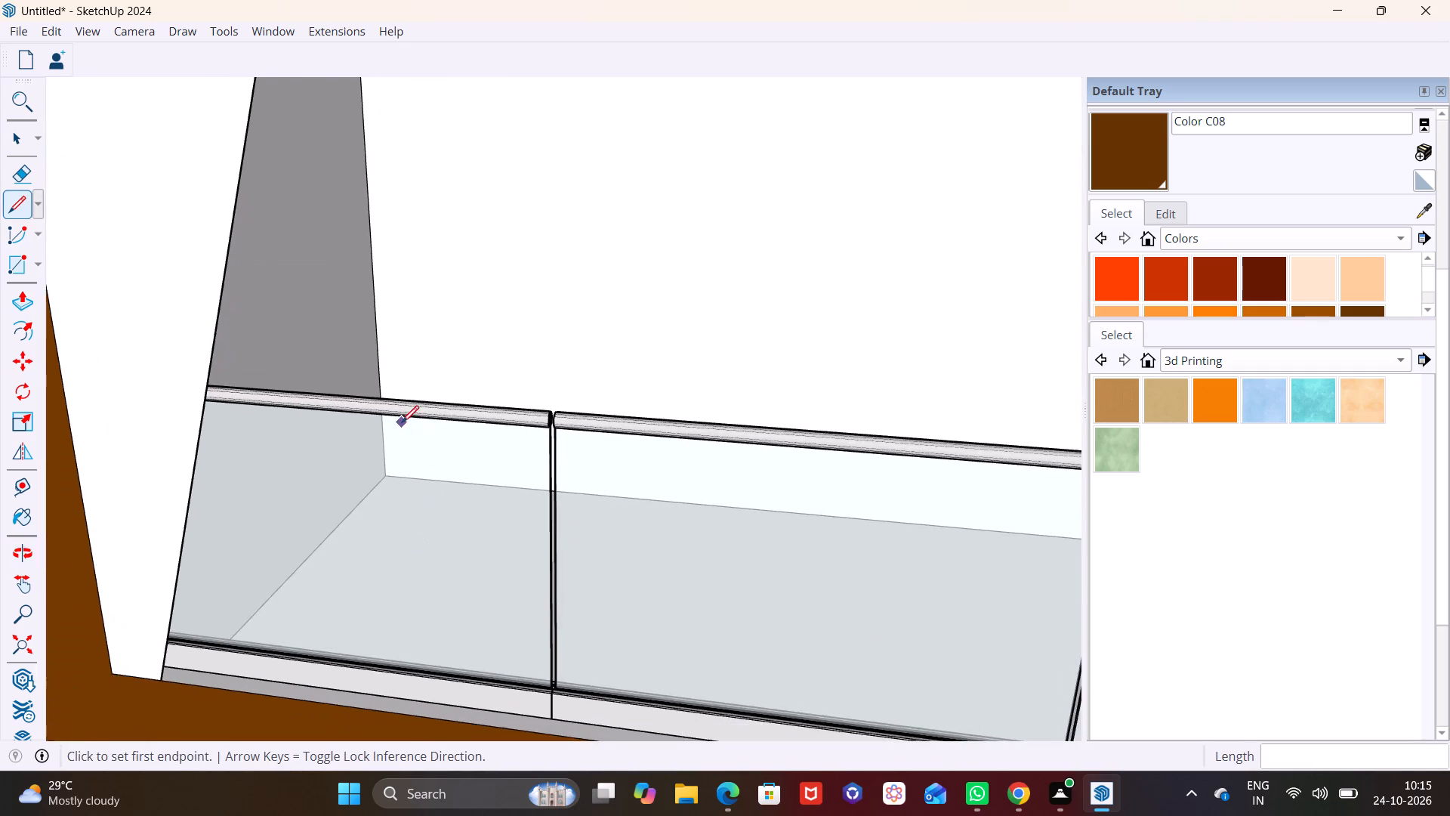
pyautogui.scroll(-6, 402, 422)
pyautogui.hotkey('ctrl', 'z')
# Draw a slanted line from the slab strip near the column, in front of the lowest balcony's railing, up to the beam's lower edge.
pyautogui.scroll(2, 307, 561)
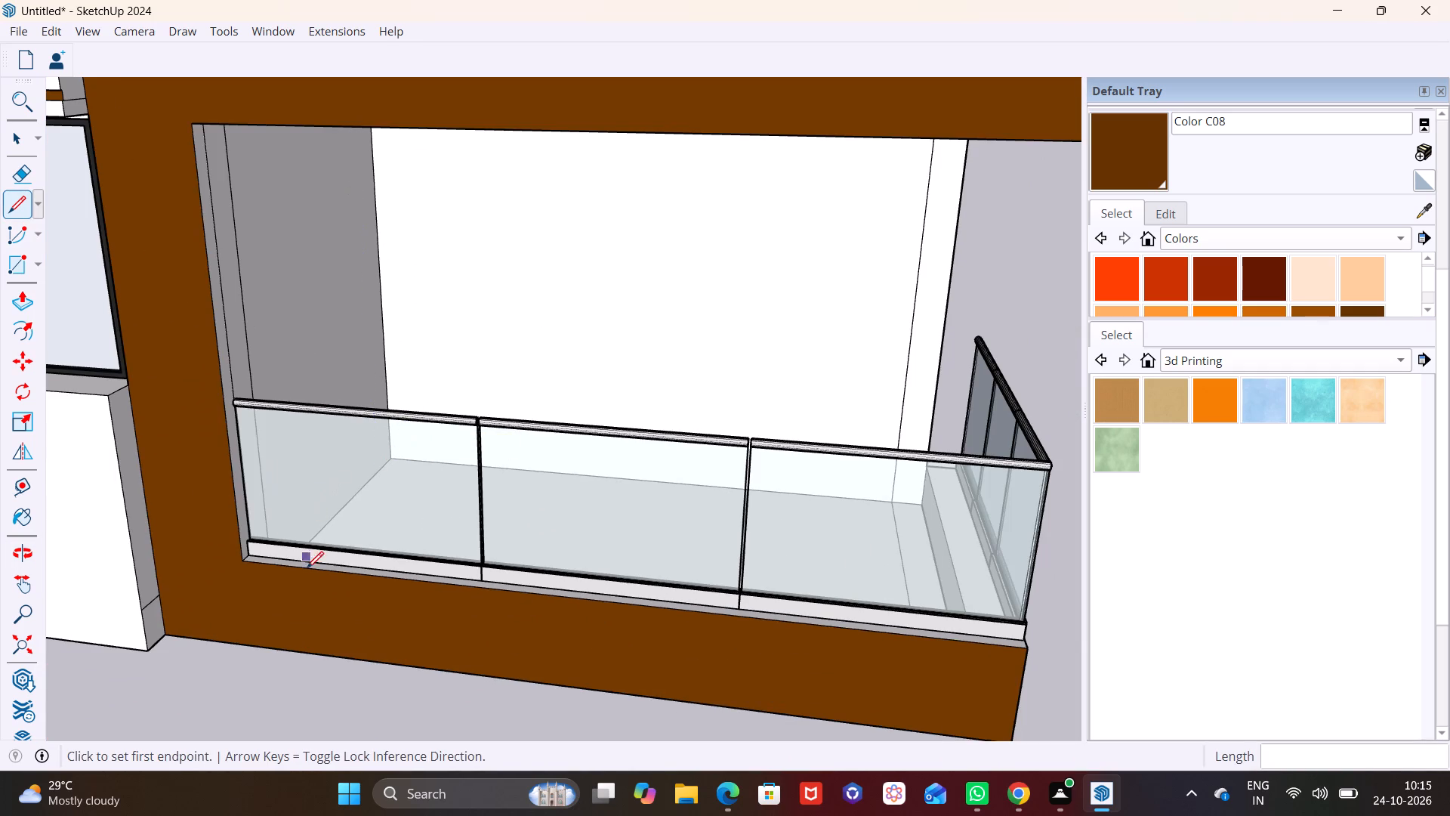
pyautogui.scroll(14, 307, 568)
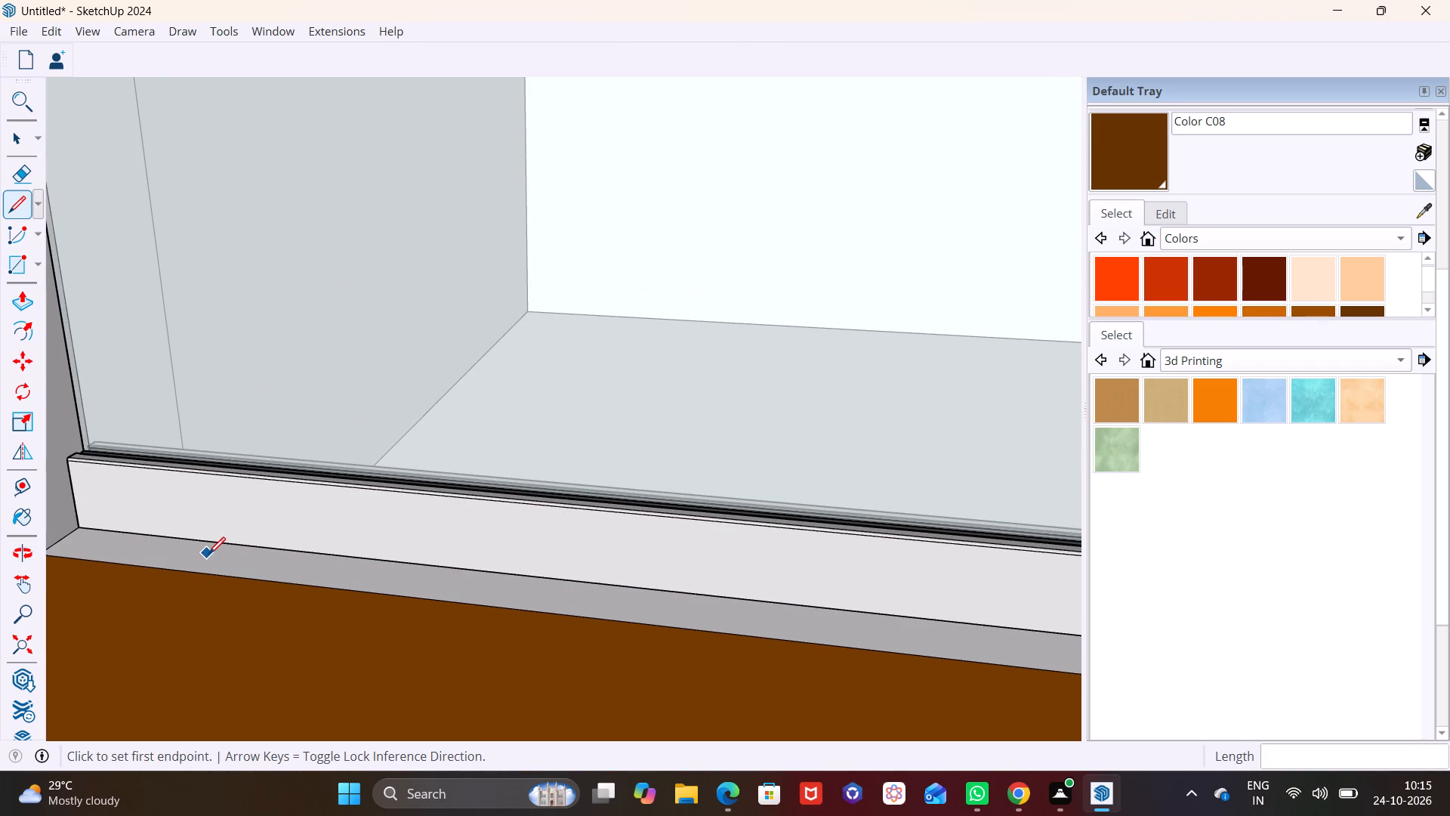
pyautogui.click(209, 554)
pyautogui.scroll(-12, 250, 453)
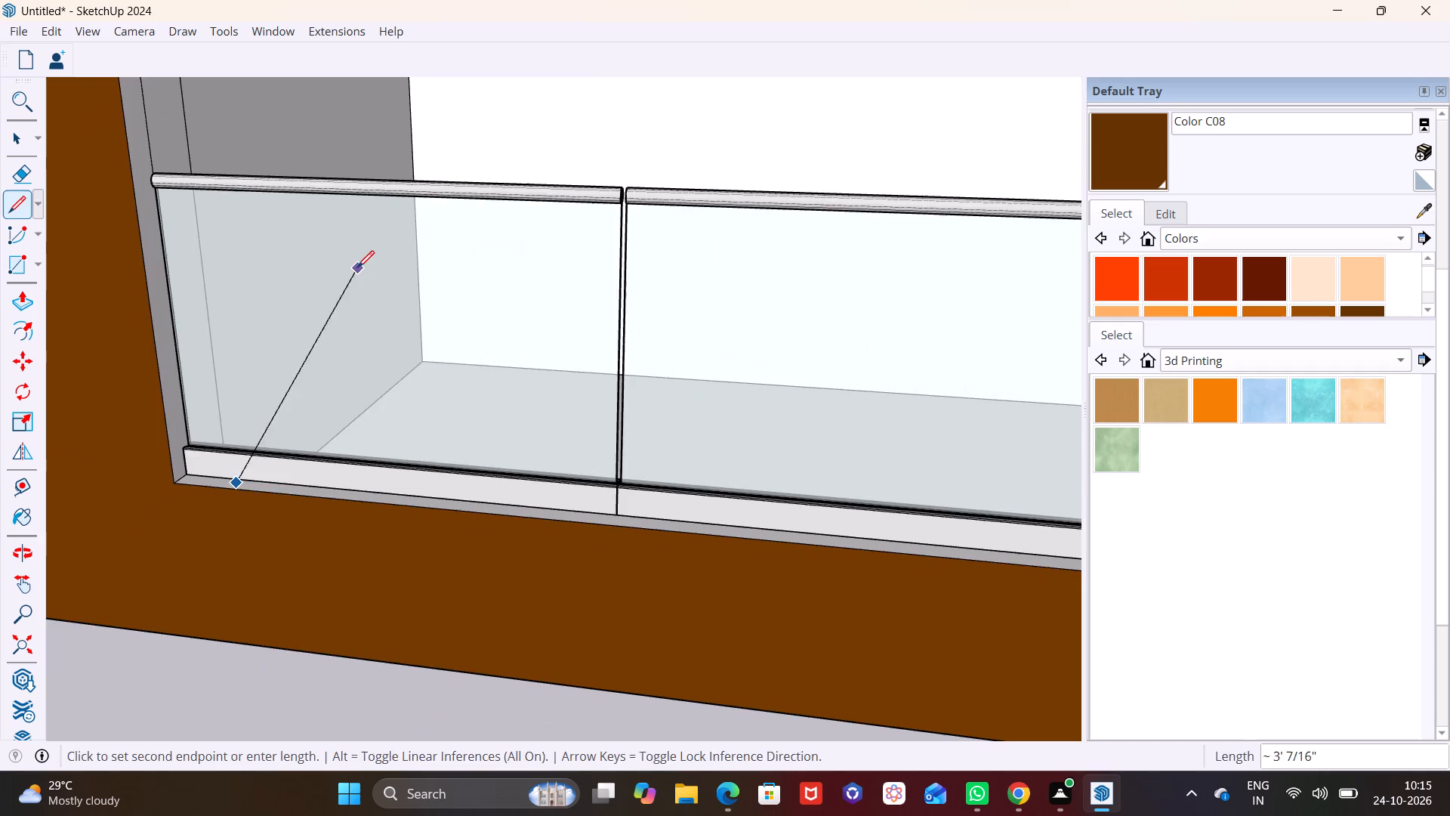
pyautogui.keyDown('shift'); pyautogui.moveTo(357, 268); pyautogui.dragTo(313, 532, button='middle'); pyautogui.keyUp('shift')
pyautogui.scroll(-8, 326, 410)
pyautogui.scroll(7, 357, 230)
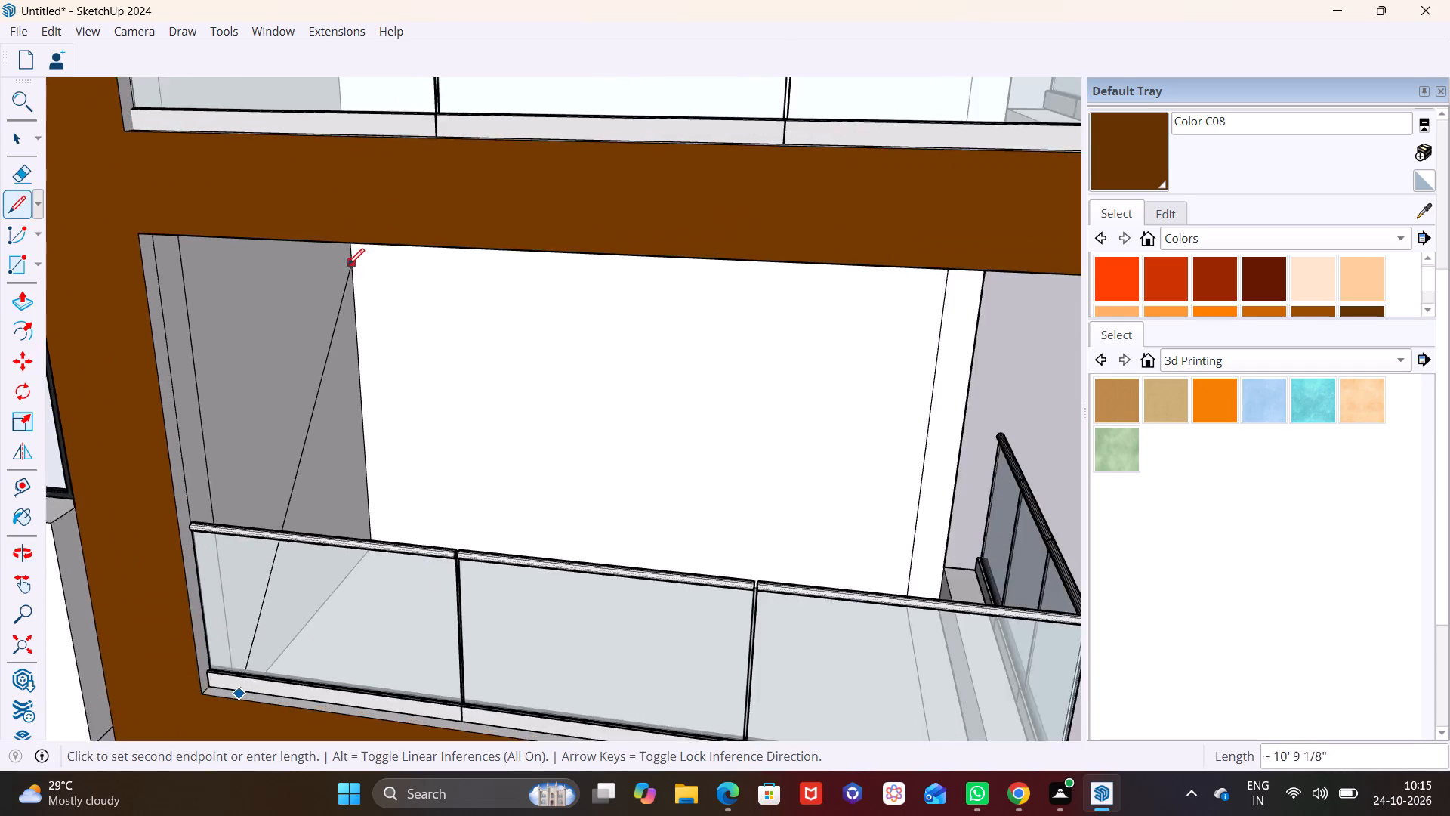
pyautogui.scroll(2, 347, 265)
pyautogui.moveTo(347, 253); pyautogui.dragTo(393, 189, button='middle')
pyautogui.scroll(-5, 389, 196)
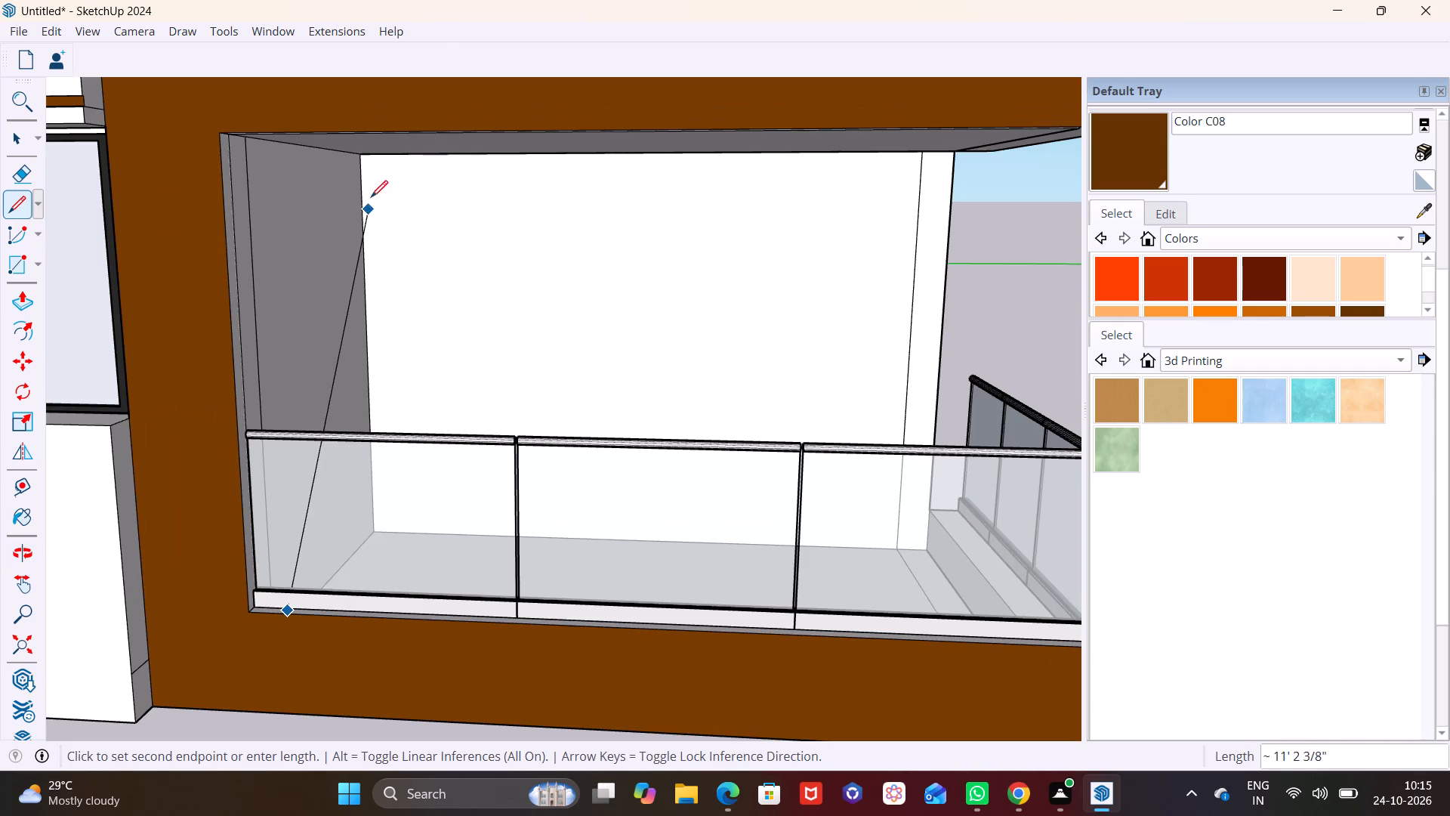
pyautogui.click(398, 134)
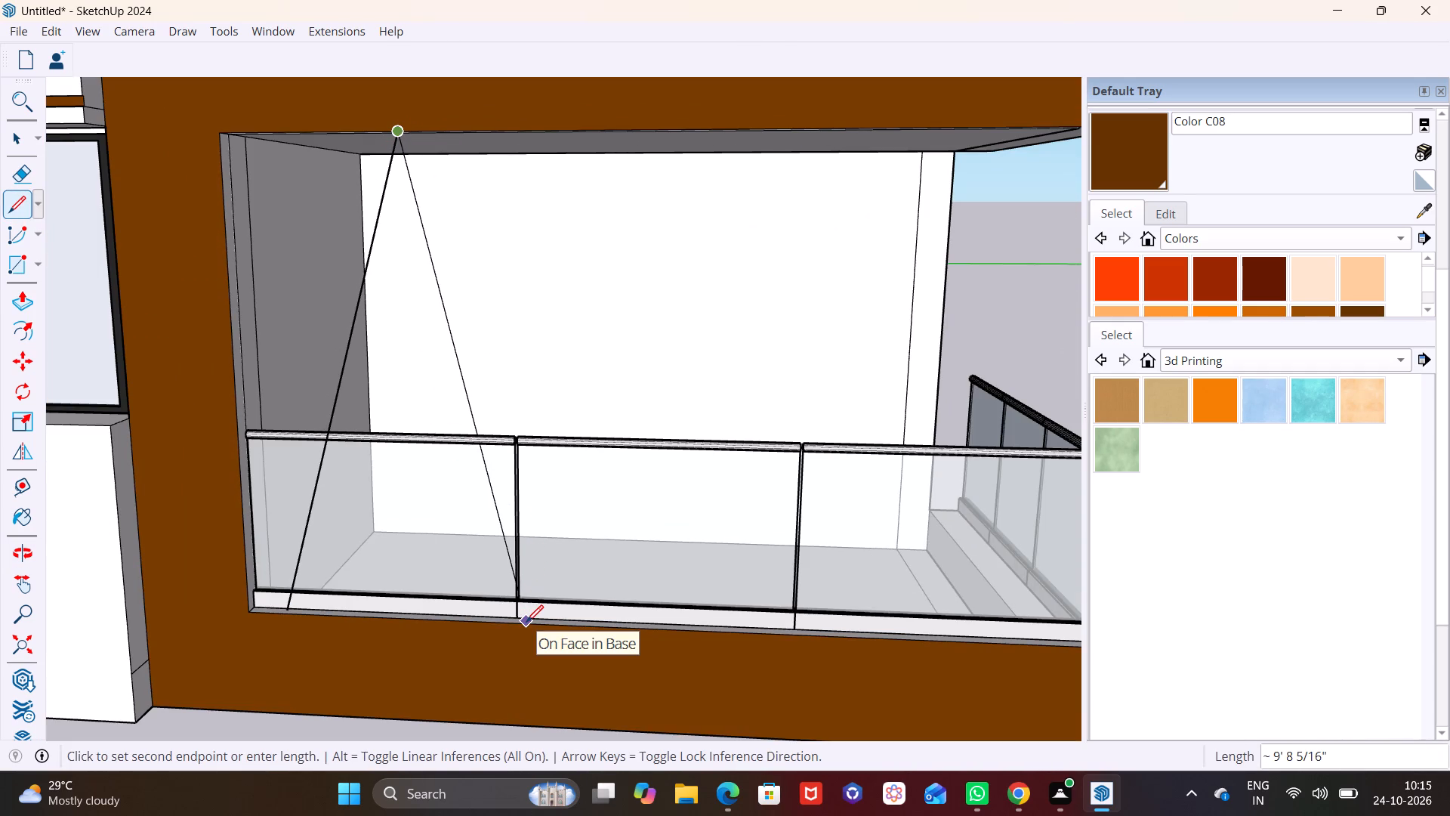
# Draw a second slanted line about 9' 2" long from the first line's top down to the slab strip below the first railing joint.
pyautogui.scroll(11, 526, 622)
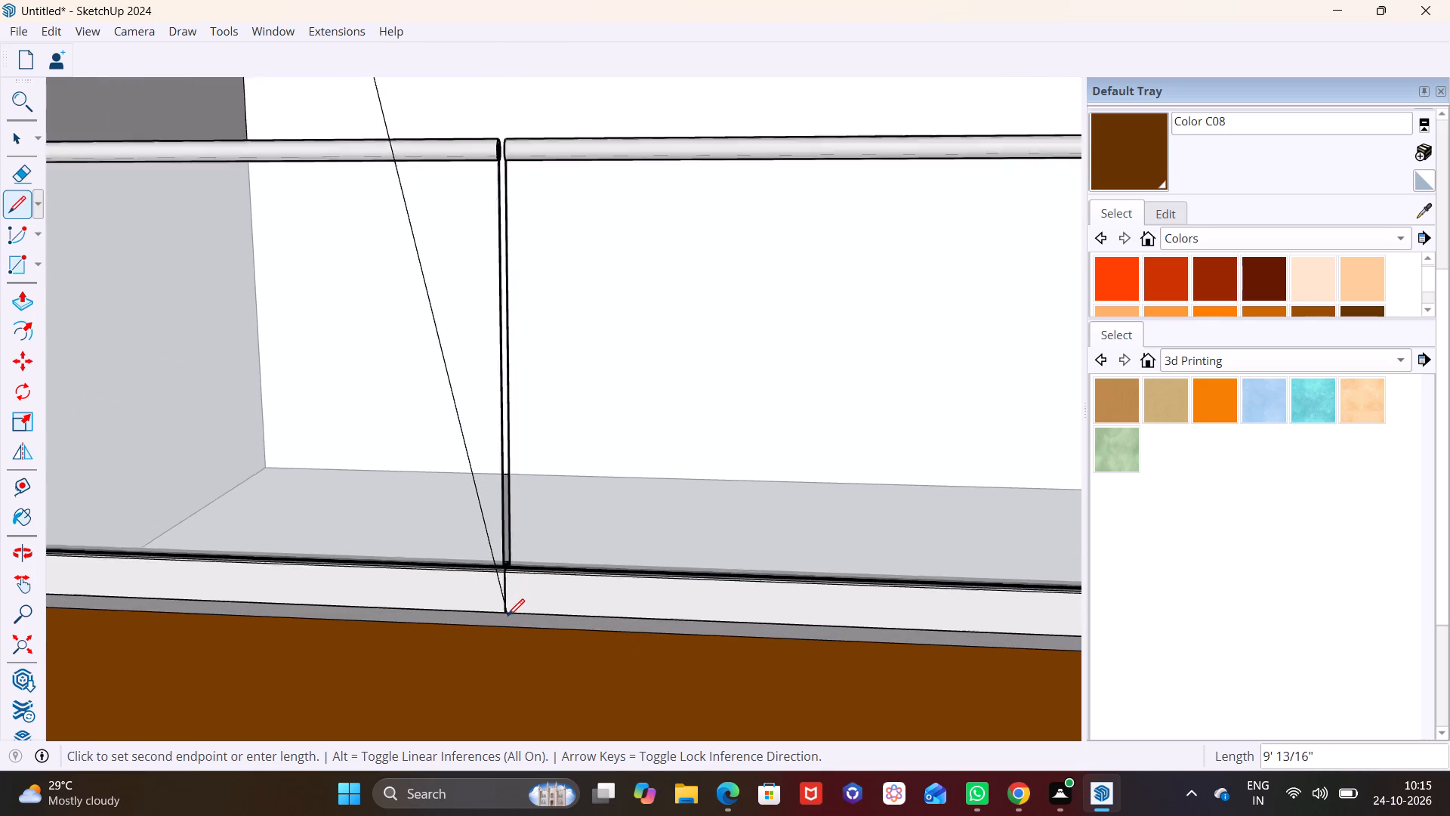
pyautogui.scroll(7, 507, 616)
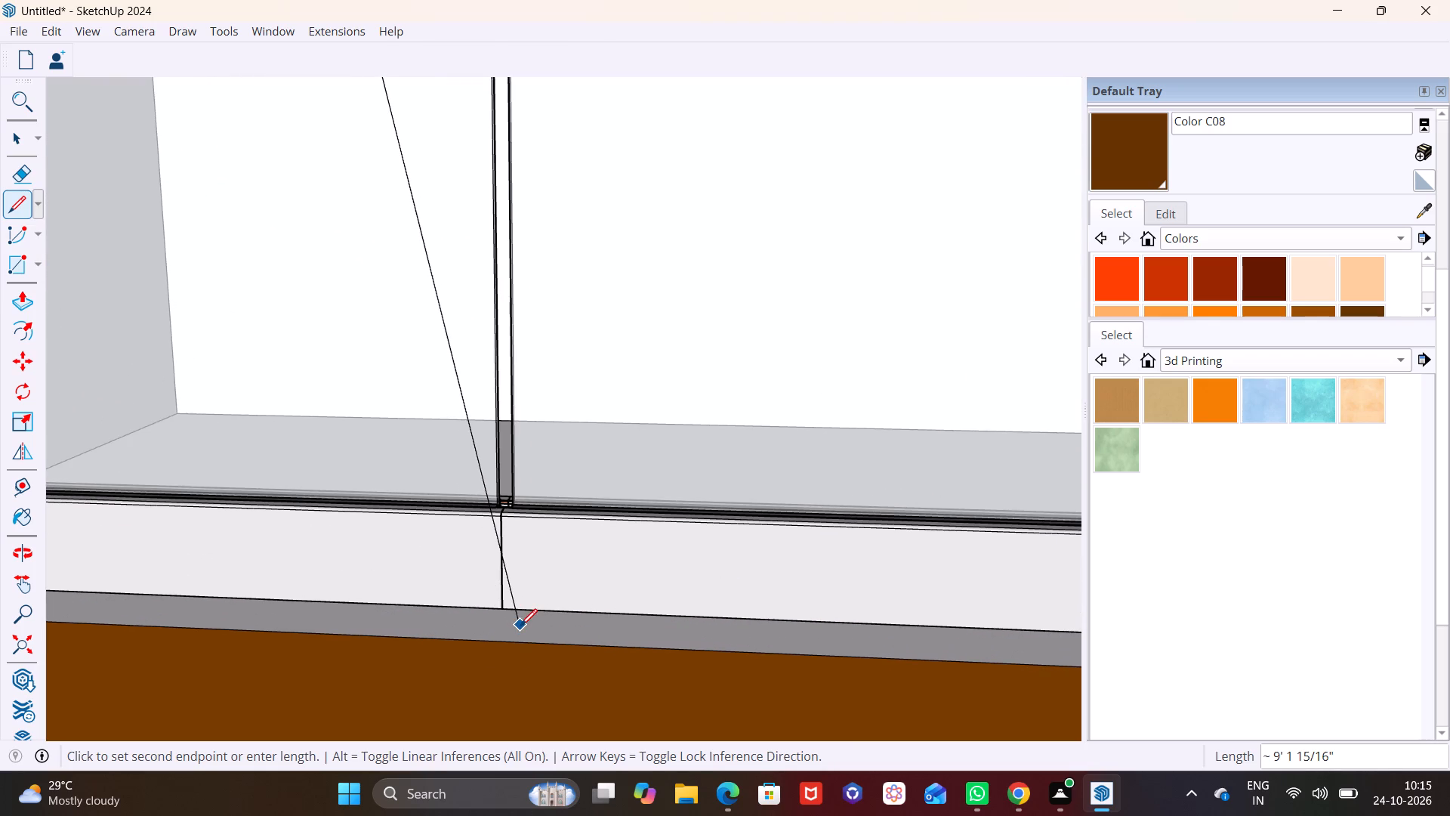
pyautogui.click(520, 626)
pyautogui.scroll(-13, 531, 617)
pyautogui.press('space')
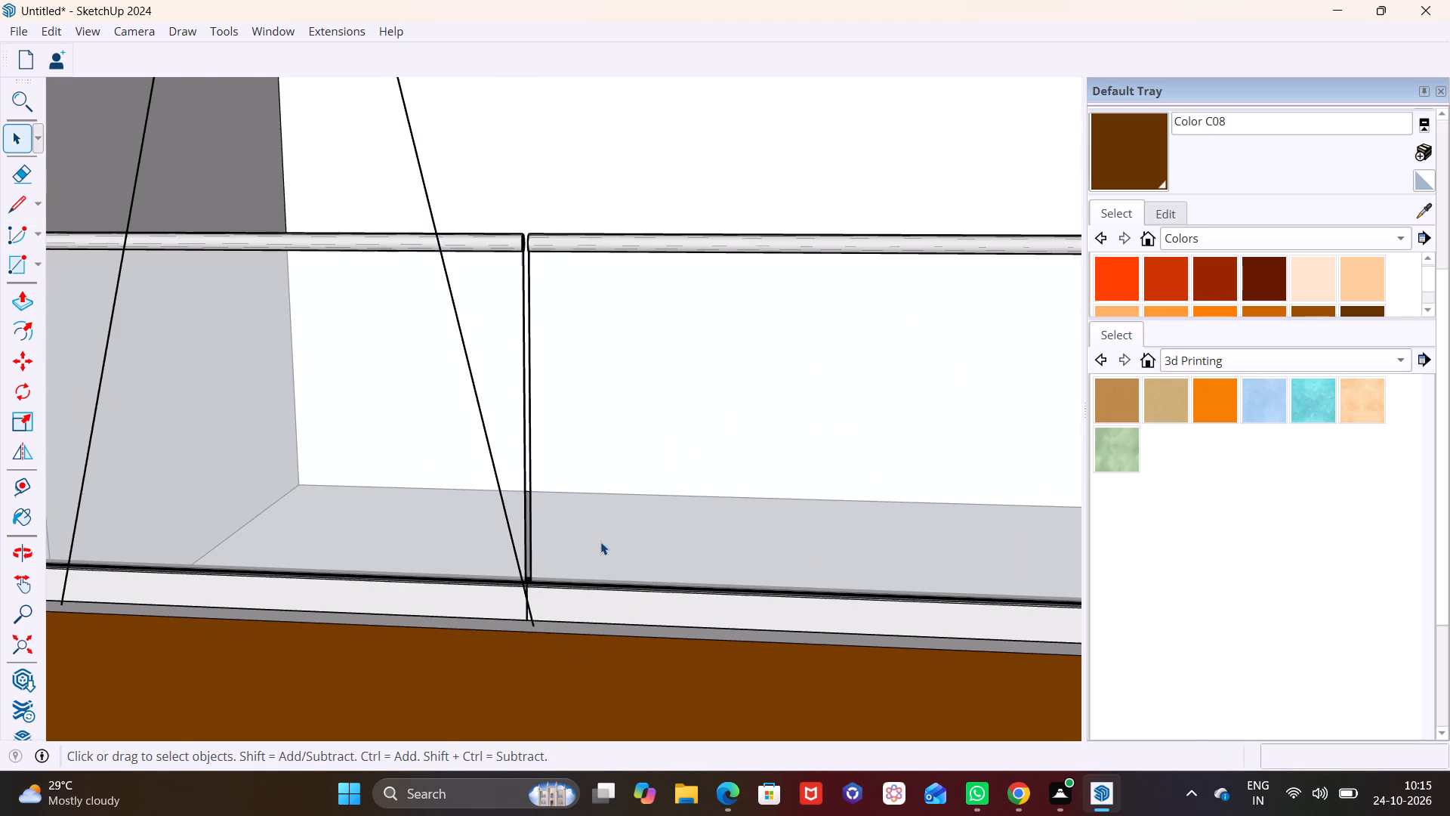
pyautogui.scroll(-9, 600, 542)
pyautogui.moveTo(485, 450); pyautogui.dragTo(128, 428, button='middle')
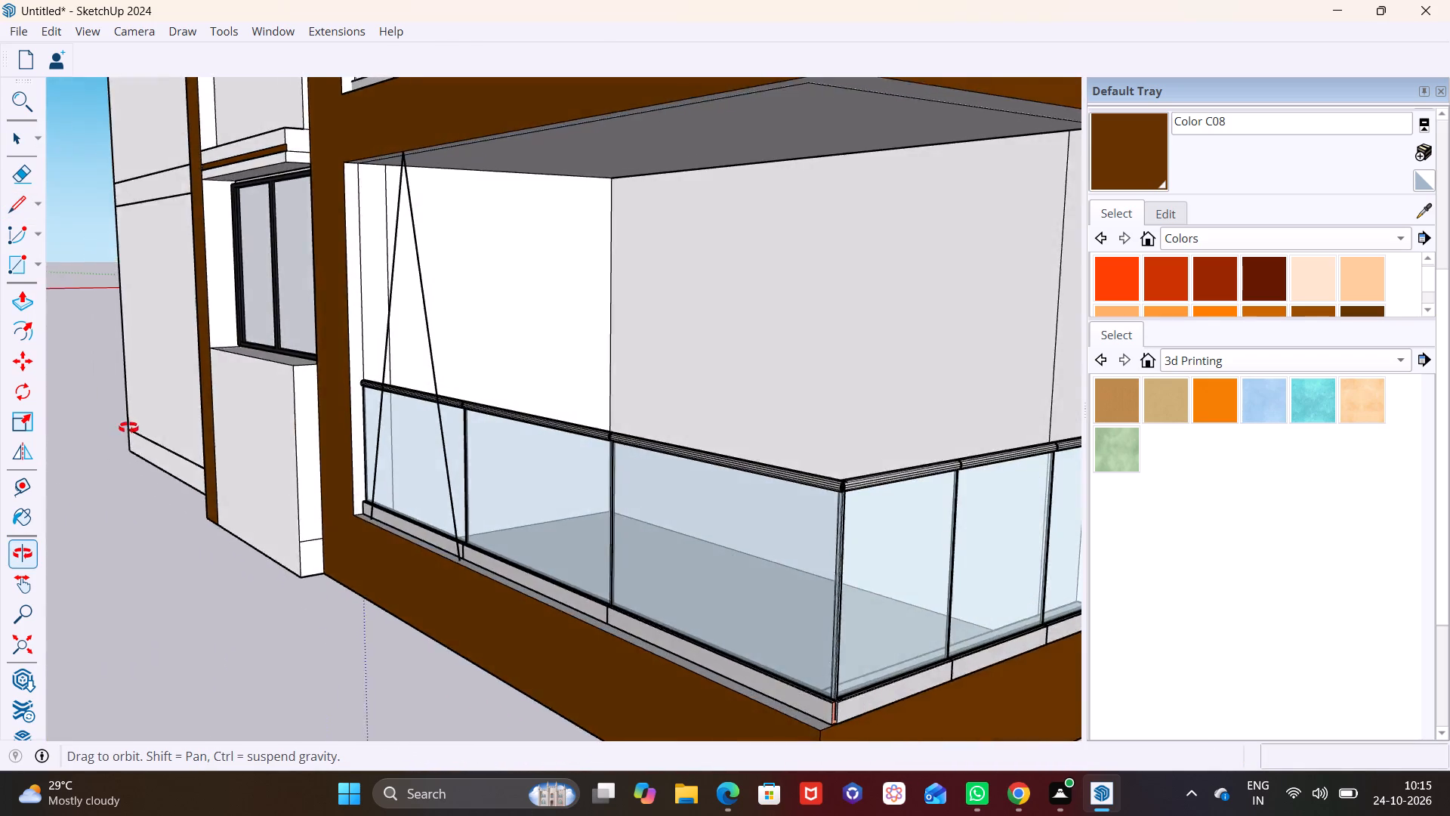
# Draw a line about 9' 3" long closely beside the first slanted line, from the slab strip up to the beam's lower edge.
pyautogui.moveTo(128, 428); pyautogui.dragTo(435, 445, button='middle')
pyautogui.scroll(5, 423, 453)
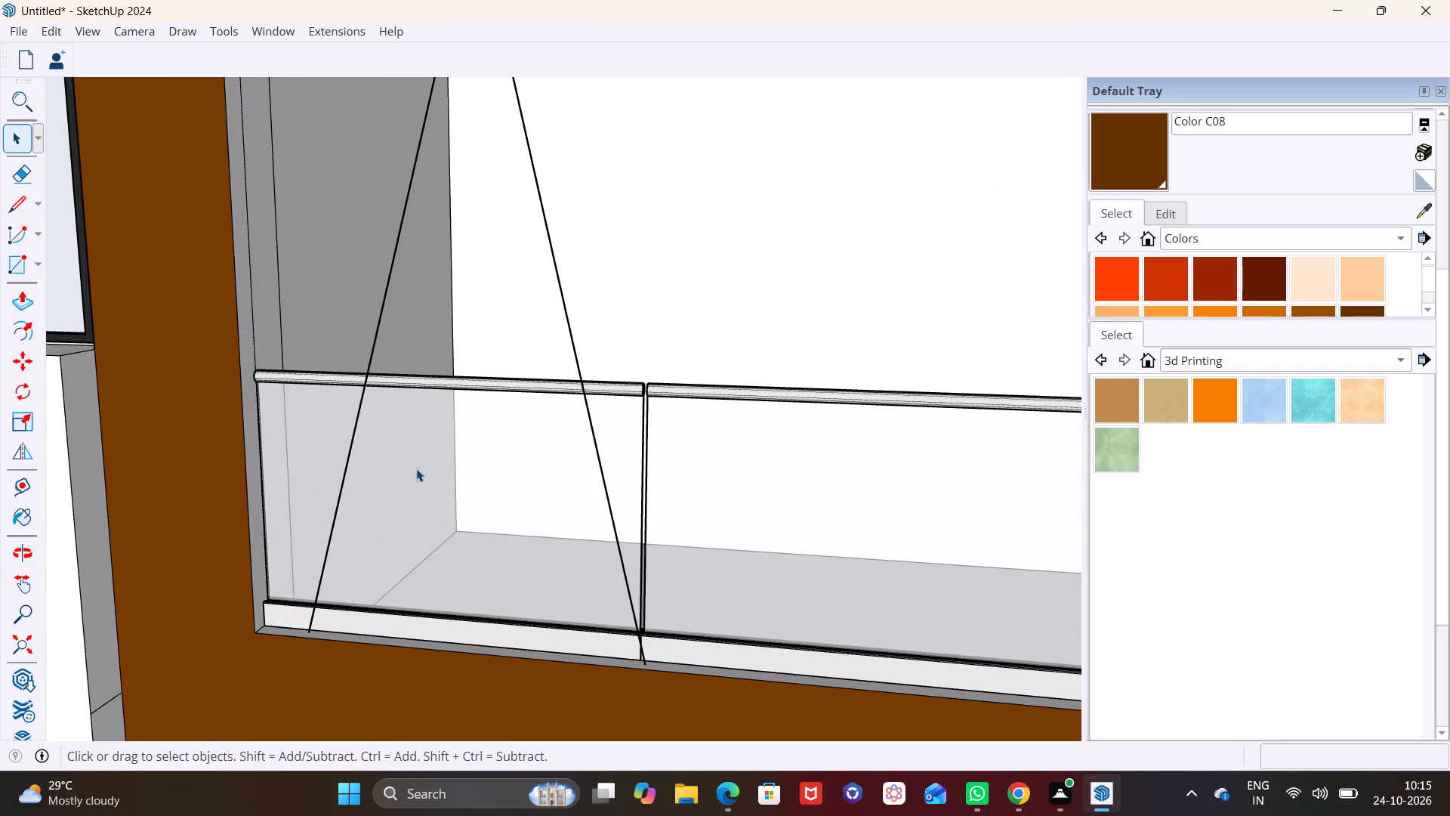
pyautogui.scroll(-5, 413, 475)
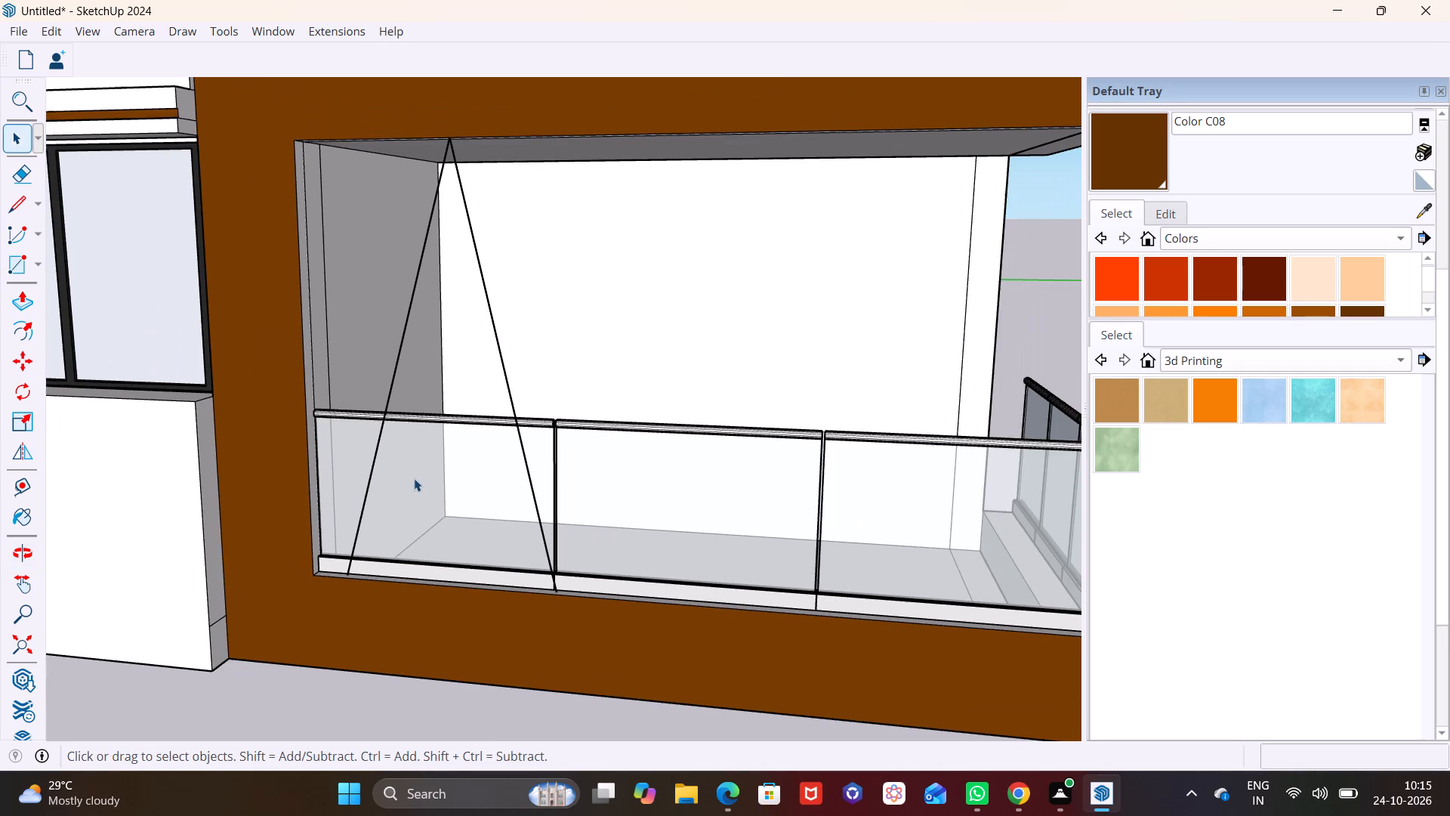
pyautogui.scroll(2, 412, 403)
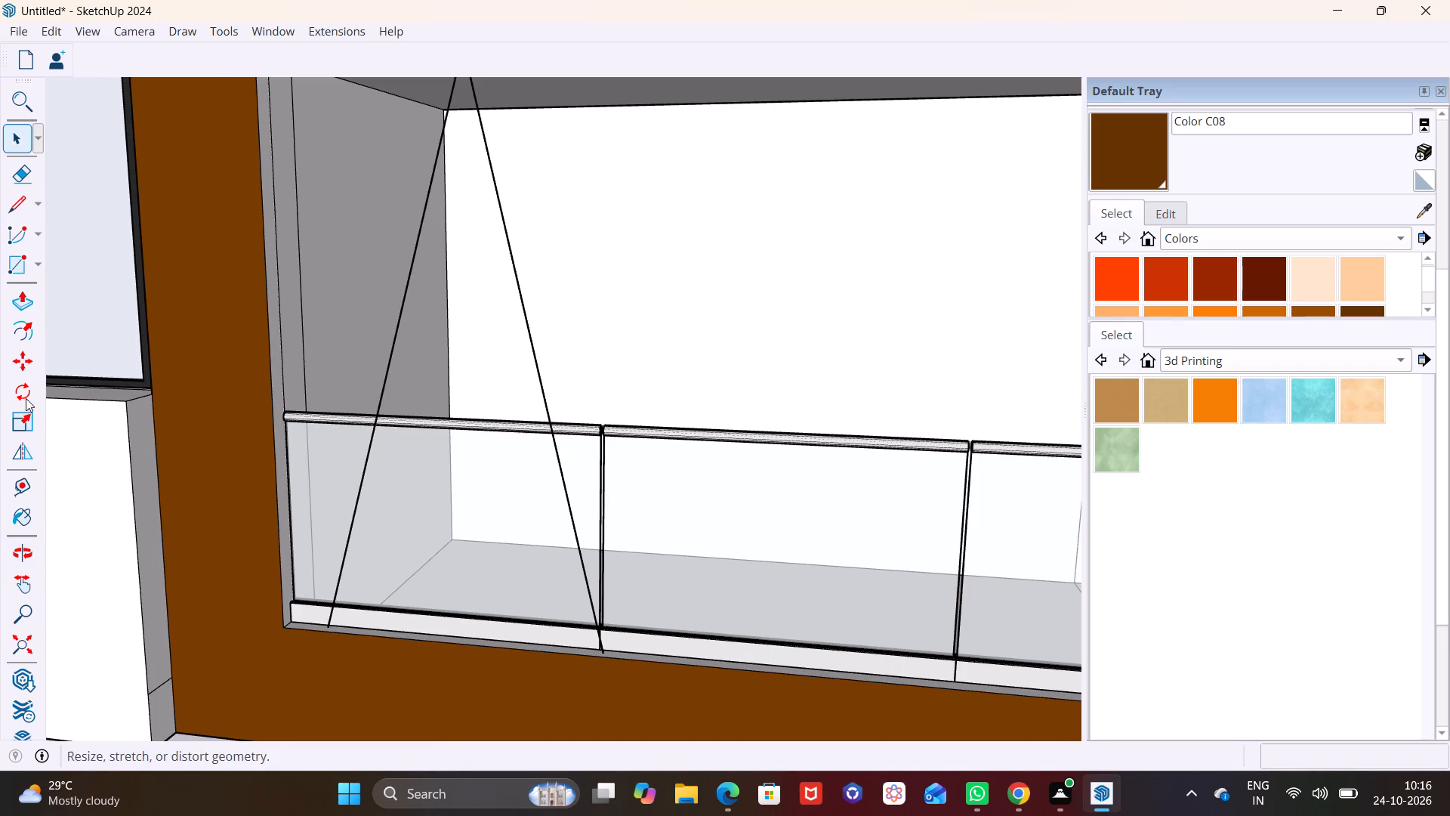
pyautogui.click(23, 206)
pyautogui.scroll(4, 366, 615)
pyautogui.scroll(3, 295, 630)
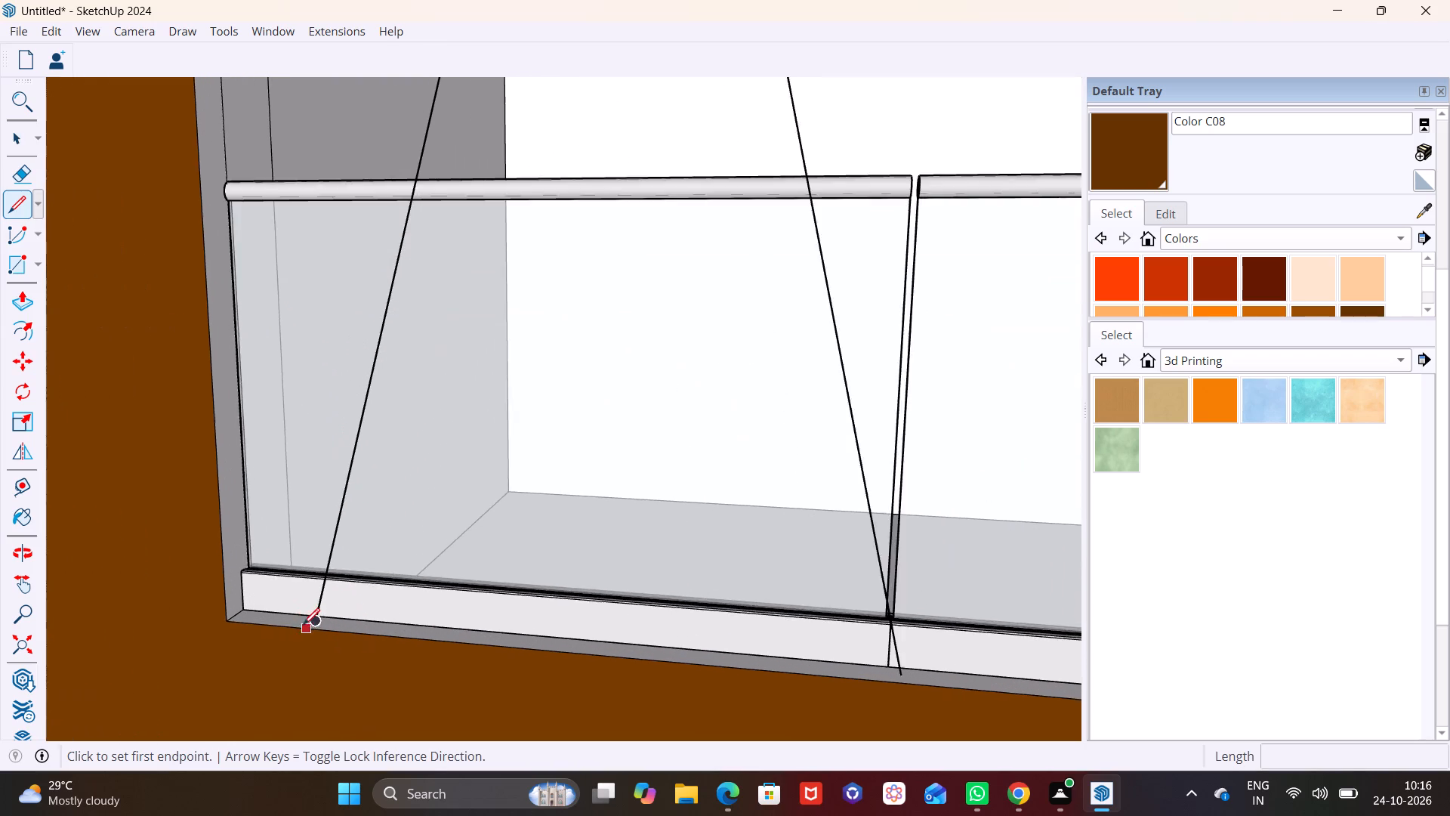
pyautogui.scroll(8, 303, 625)
pyautogui.click(341, 621)
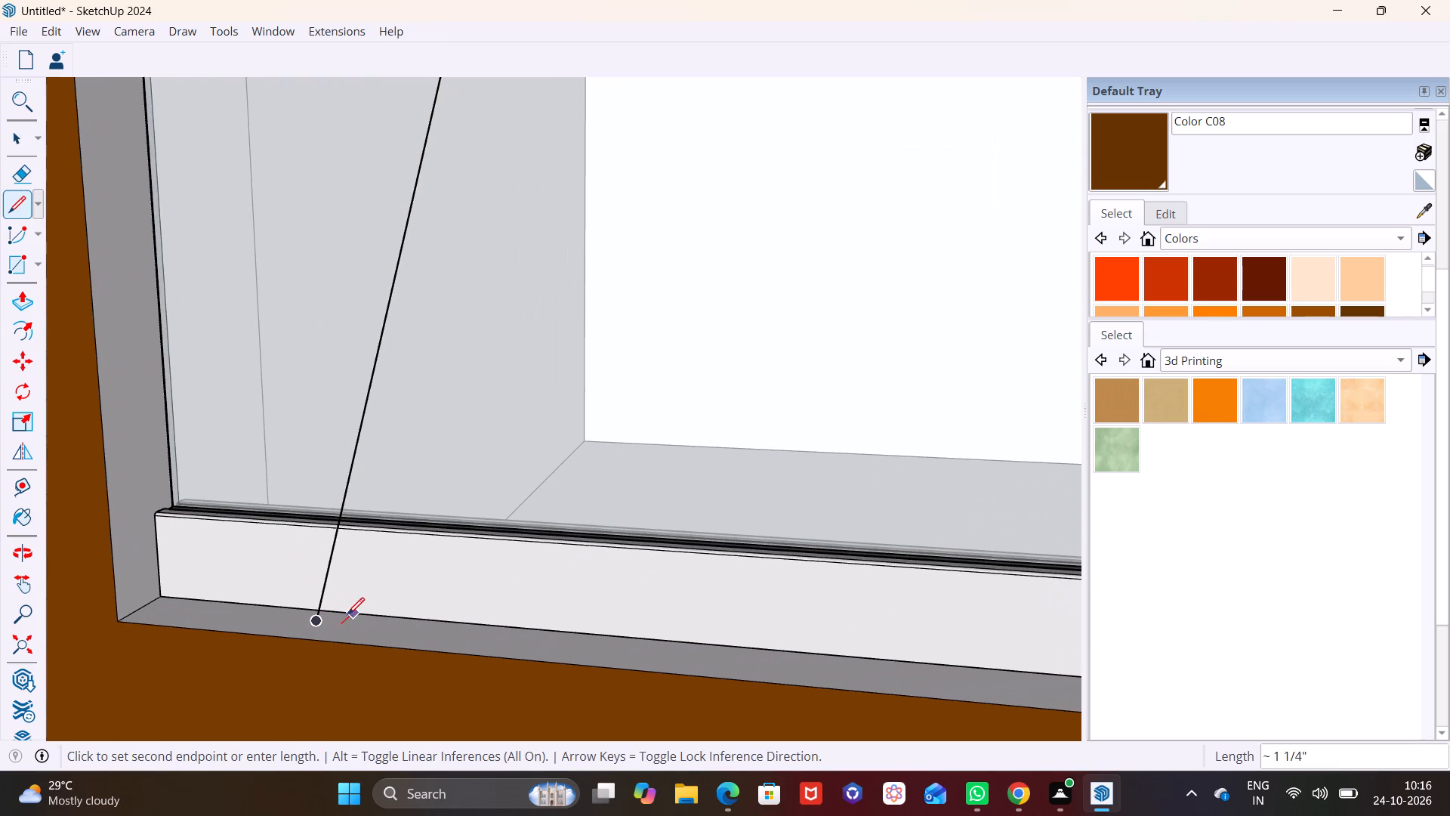
pyautogui.scroll(-9, 353, 576)
pyautogui.keyDown('shift'); pyautogui.moveTo(371, 539); pyautogui.dragTo(241, 753, button='middle'); pyautogui.keyUp('shift')
pyautogui.keyDown('shift'); pyautogui.scroll(1, 207, 791); pyautogui.keyUp('shift')
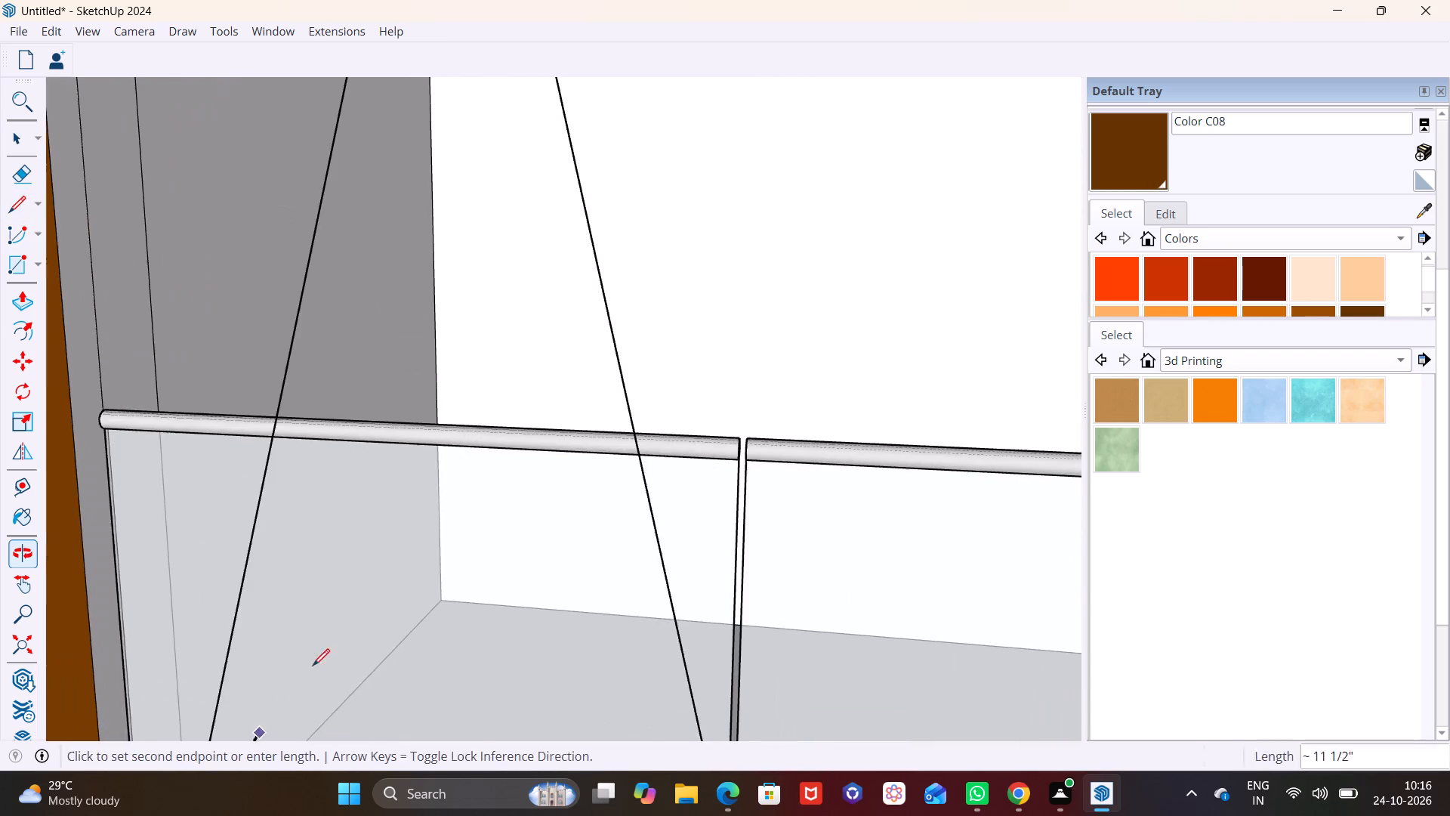
pyautogui.scroll(-8, 396, 385)
pyautogui.scroll(8, 410, 157)
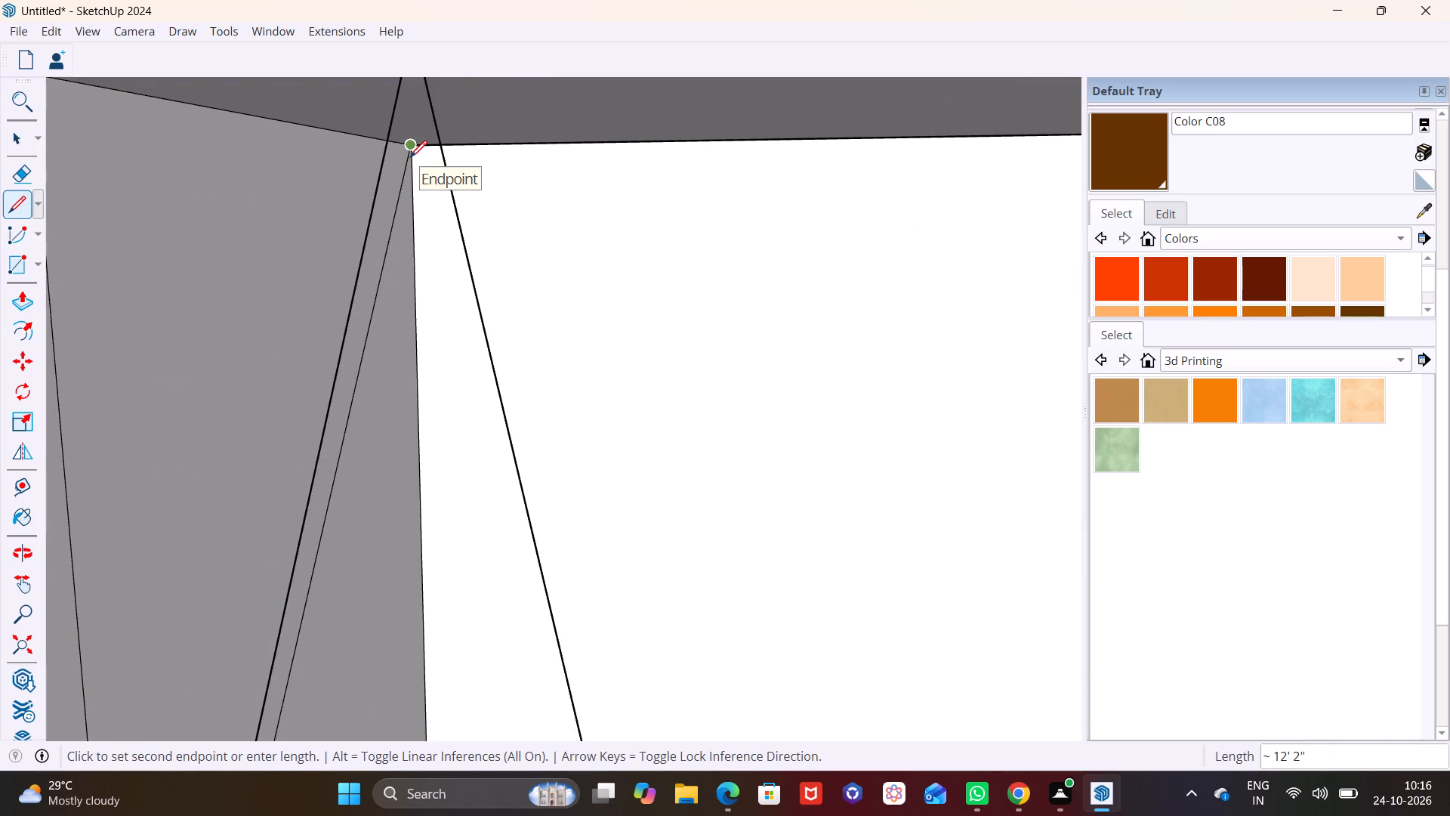
pyautogui.scroll(-5, 410, 157)
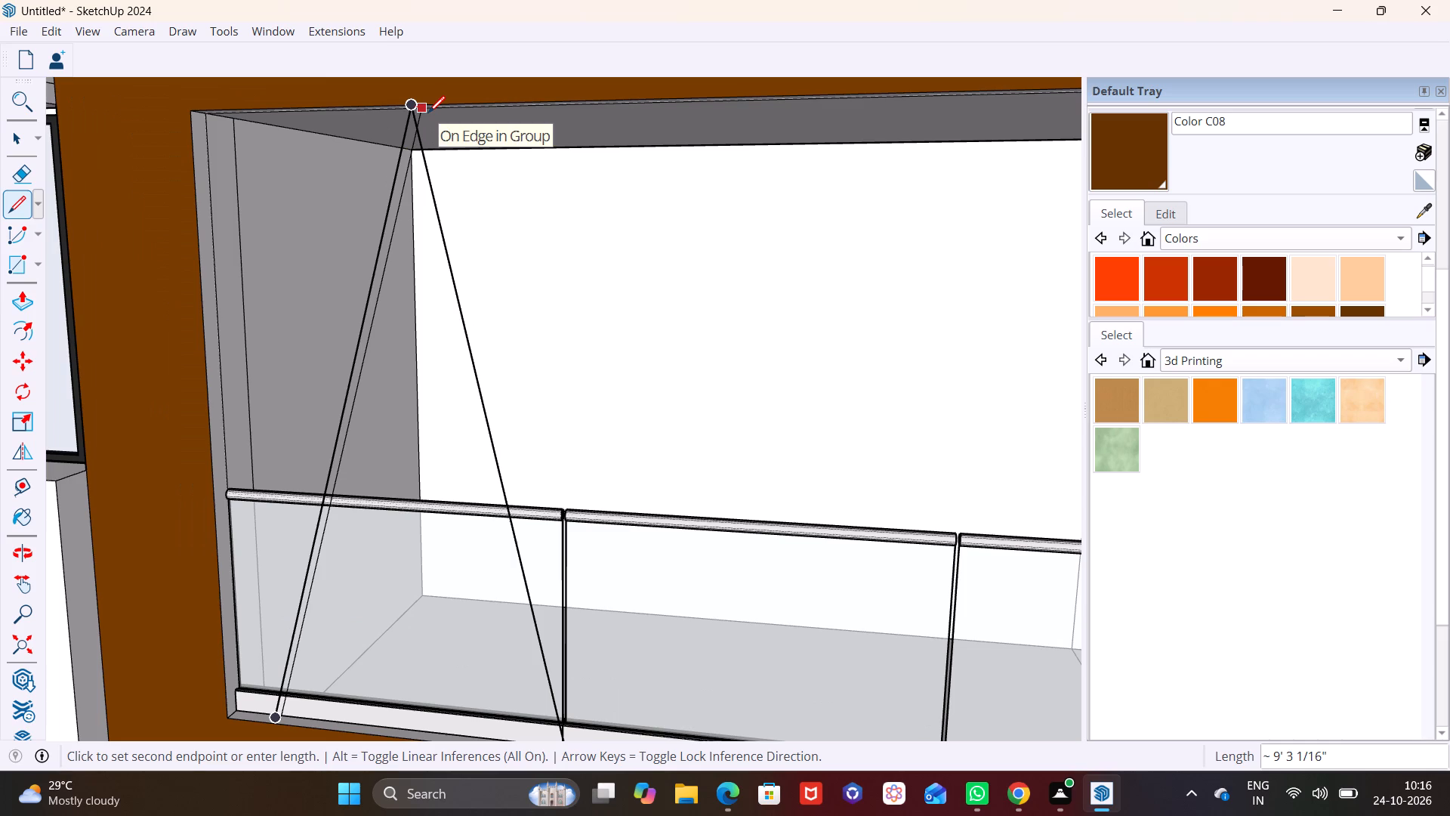
pyautogui.scroll(16, 428, 113)
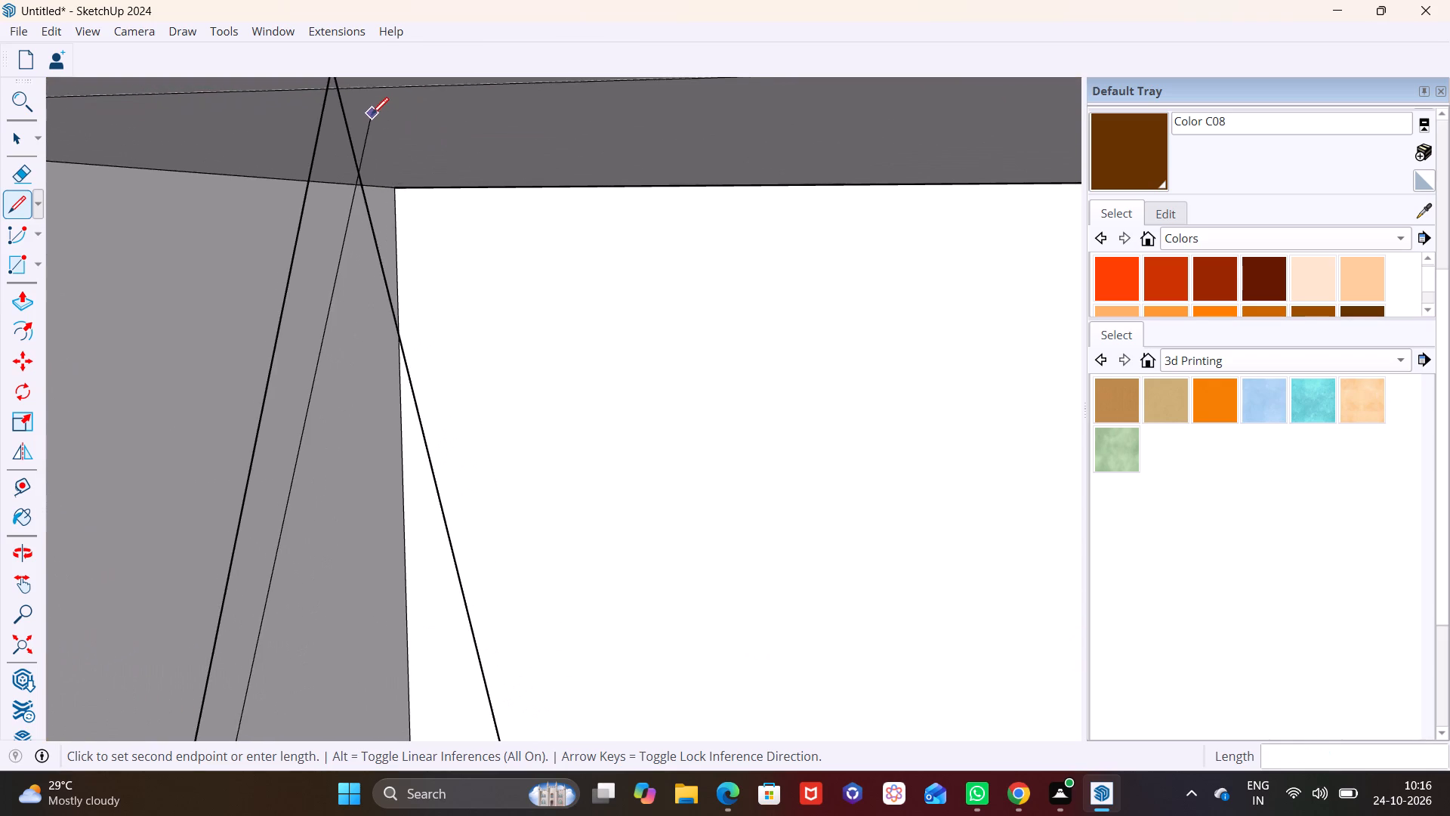
pyautogui.scroll(1, 372, 114)
pyautogui.keyDown('shift'); pyautogui.moveTo(372, 124); pyautogui.dragTo(412, 346, button='middle'); pyautogui.keyUp('shift')
pyautogui.scroll(6, 377, 443)
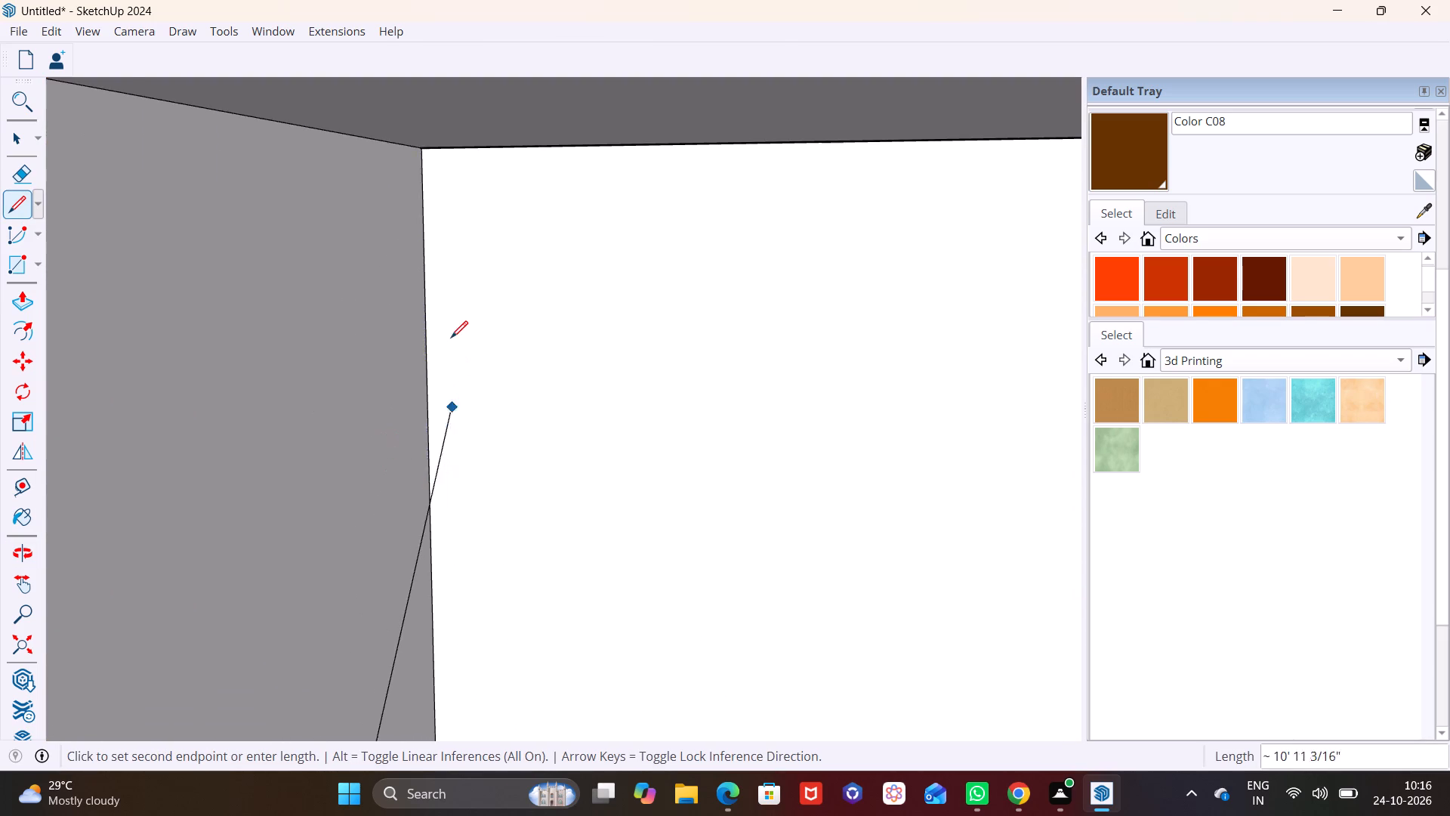
pyautogui.scroll(-7, 449, 332)
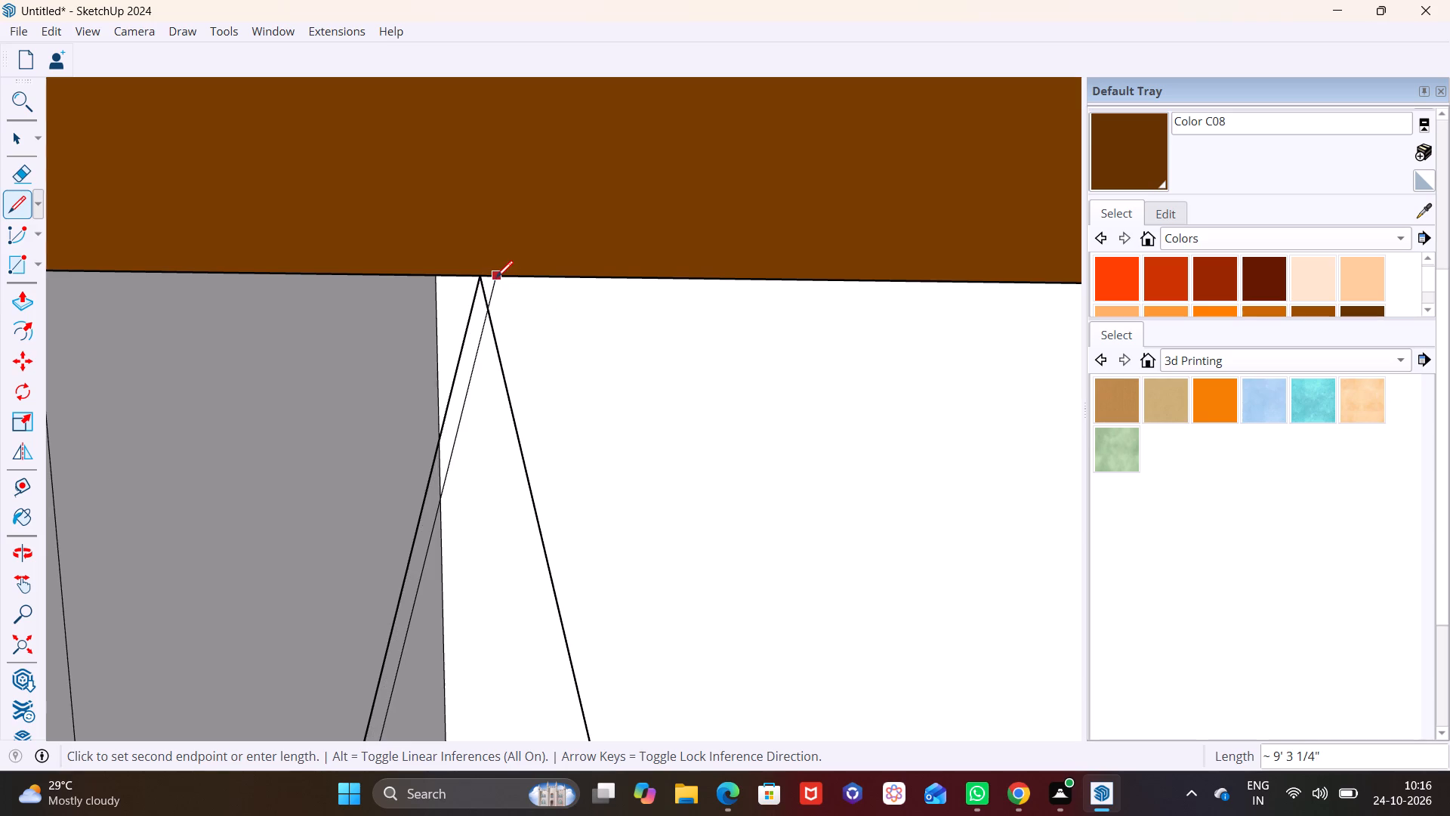
pyautogui.scroll(11, 493, 277)
pyautogui.scroll(-10, 469, 280)
pyautogui.scroll(6, 474, 280)
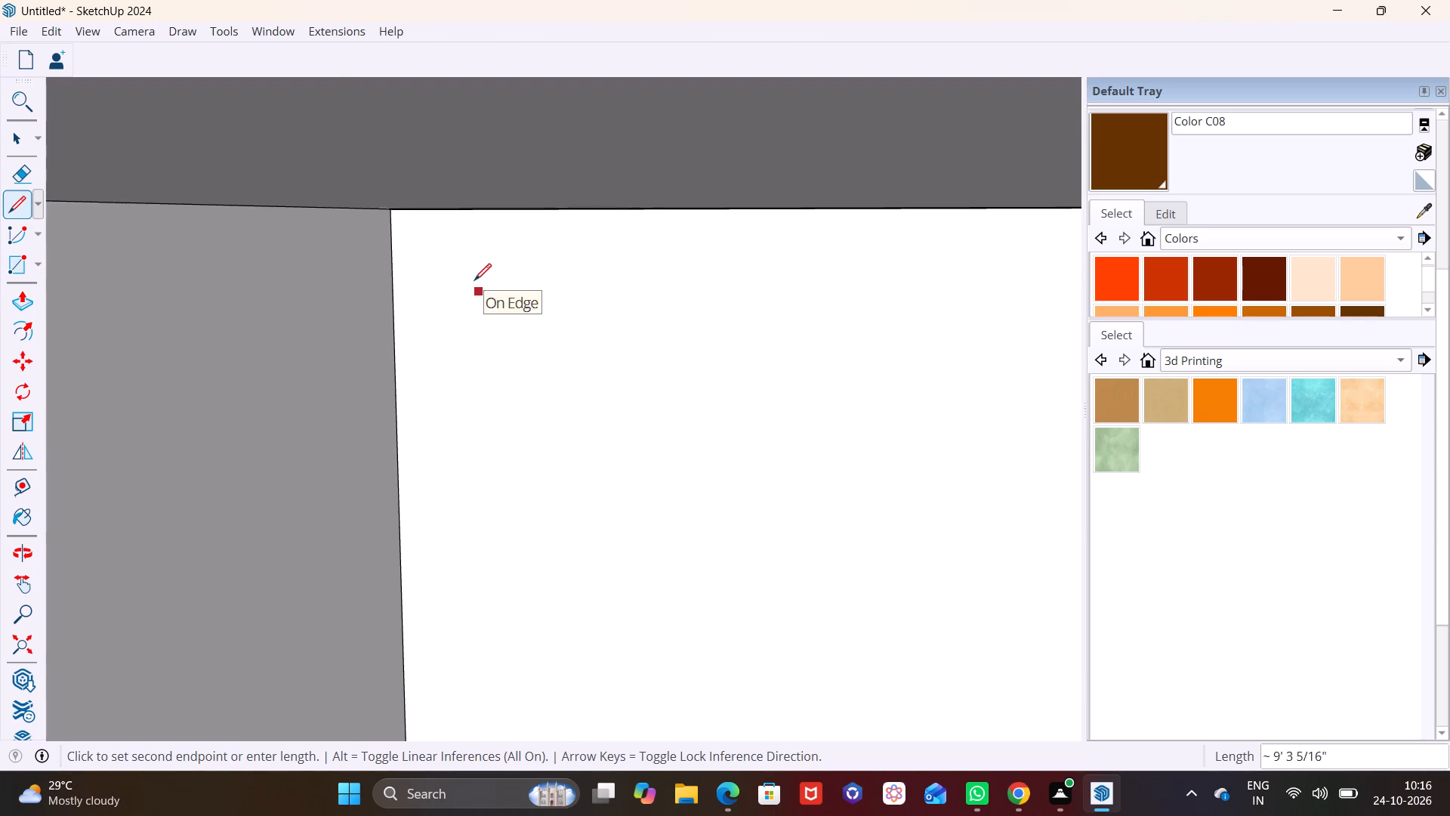
pyautogui.scroll(-3, 474, 280)
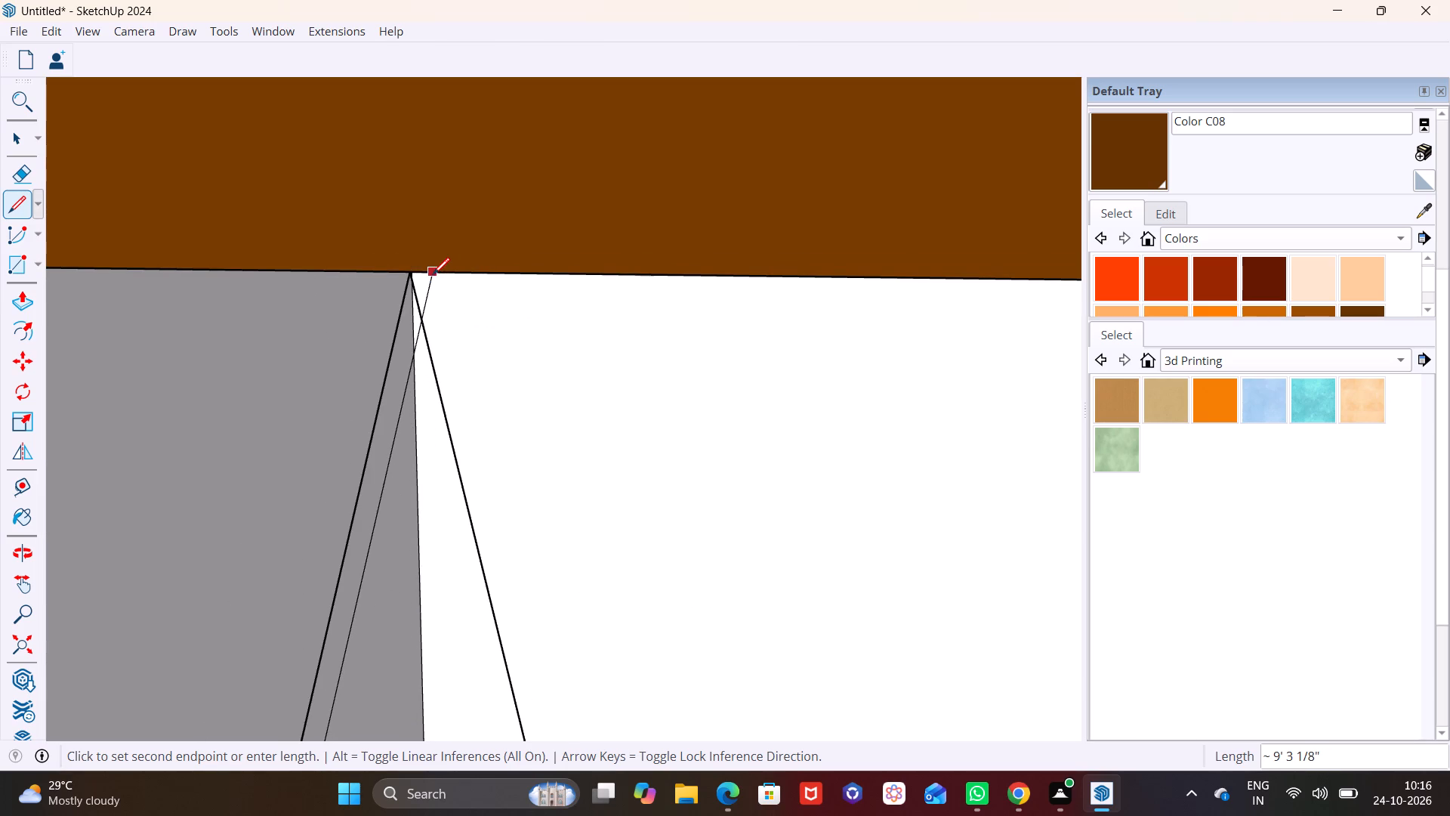
pyautogui.click(424, 275)
# Draw a line about 9' 2" long from that top point down beside the second slanted line, closing the foot with an edge about 7/8" long.
pyautogui.scroll(-4, 472, 447)
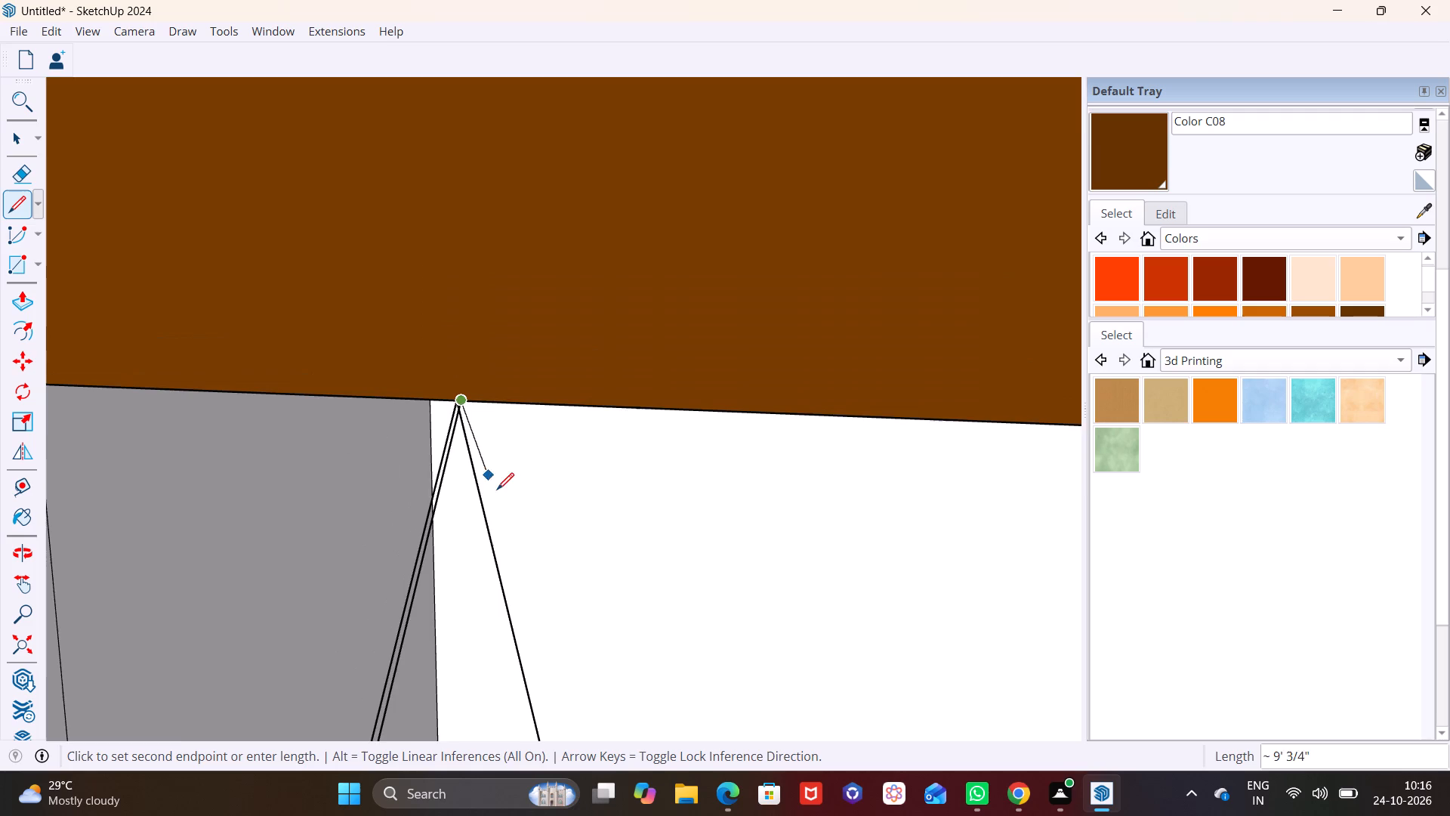
pyautogui.scroll(-7, 497, 490)
pyautogui.keyDown('shift'); pyautogui.moveTo(517, 561); pyautogui.dragTo(509, 264, button='middle'); pyautogui.keyUp('shift')
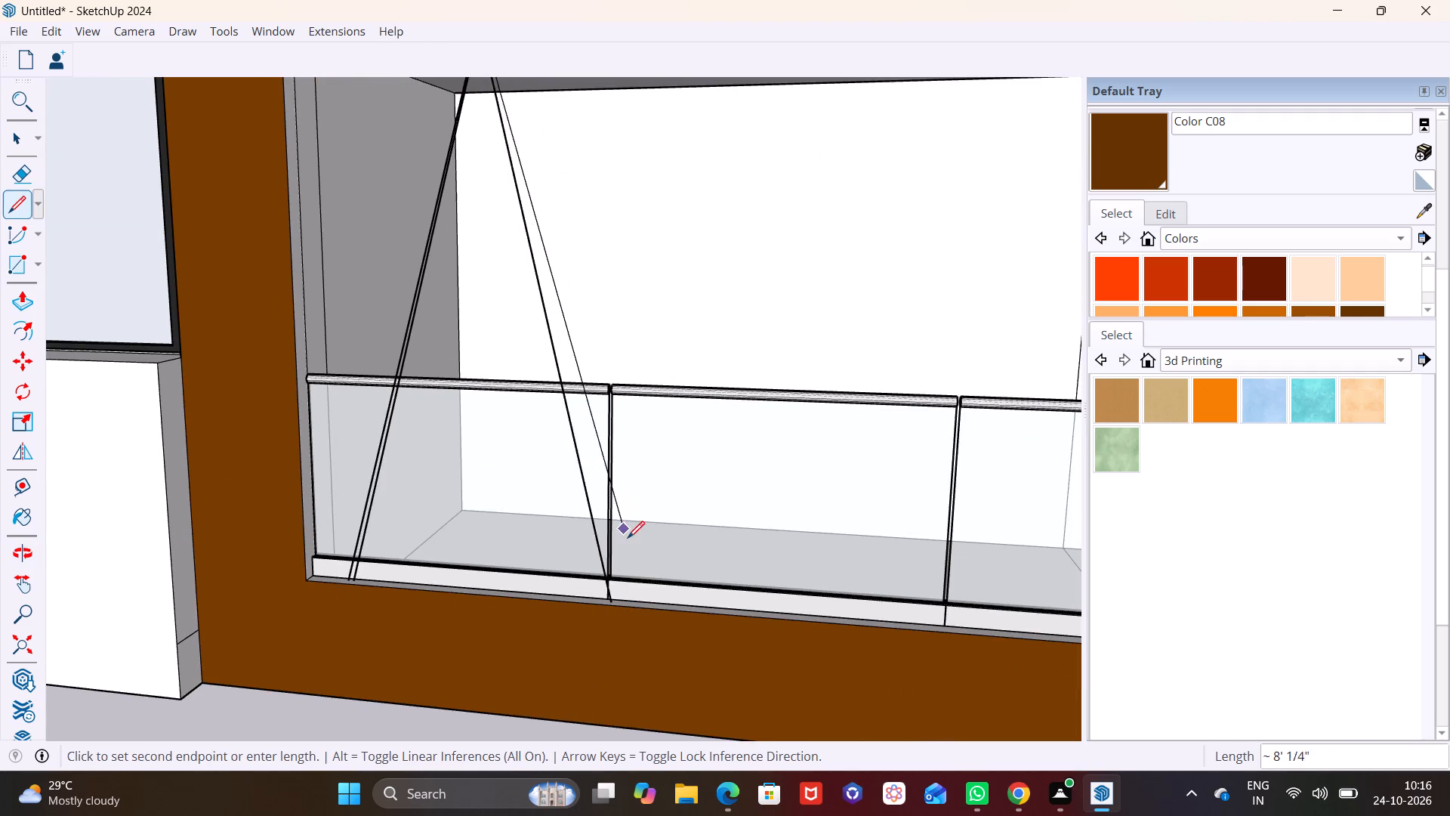
pyautogui.scroll(16, 642, 601)
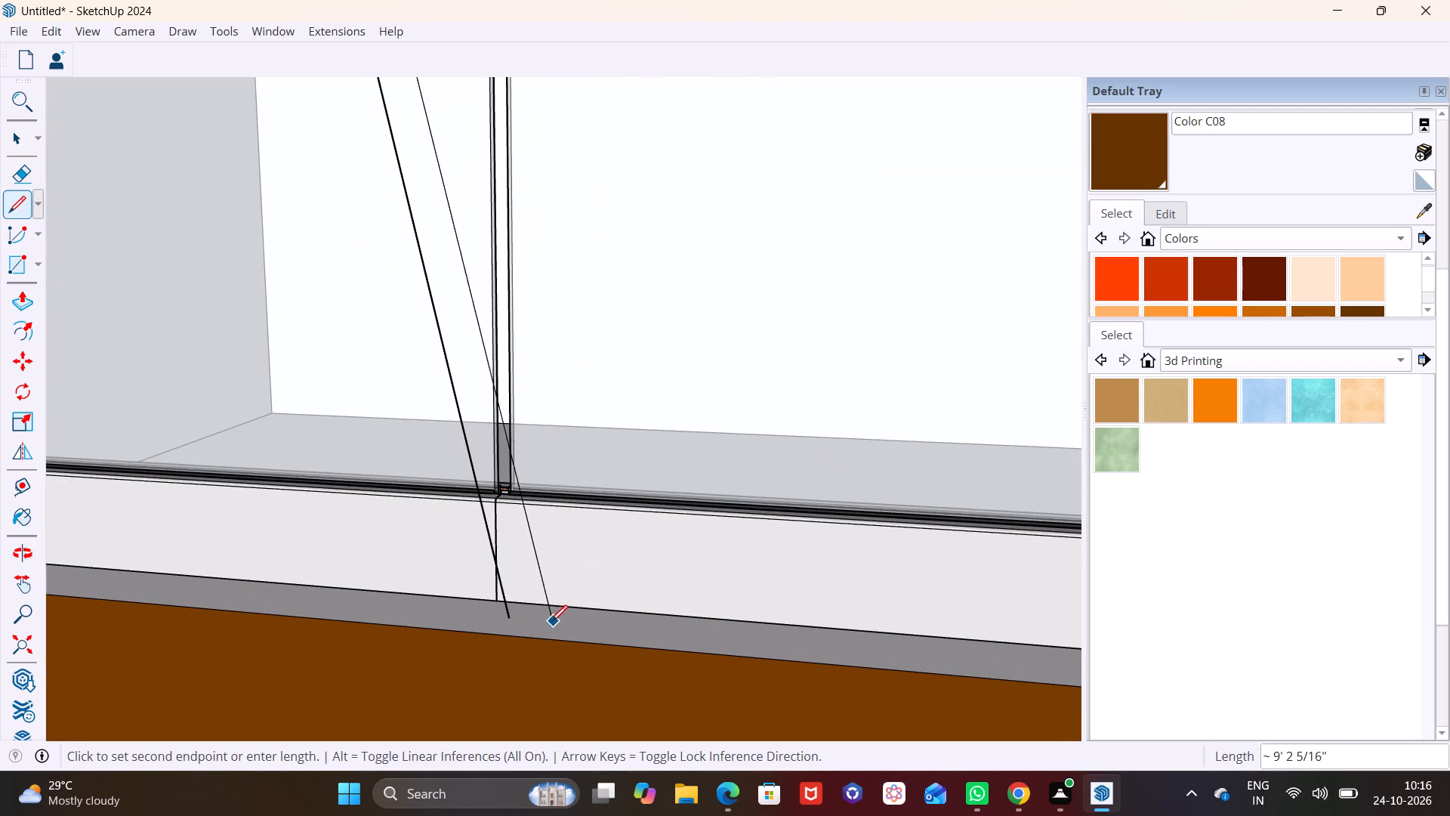
pyautogui.click(533, 619)
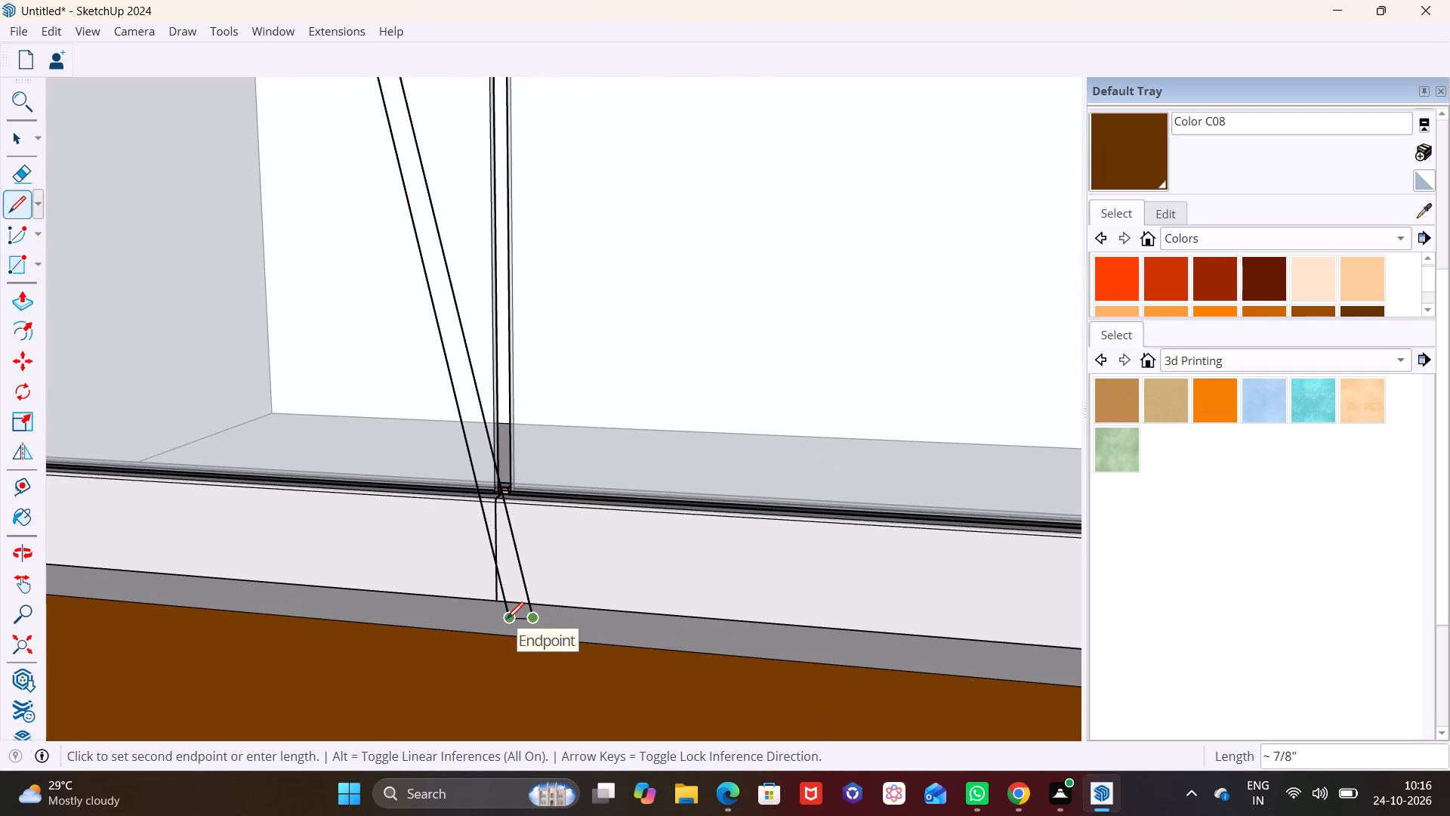
pyautogui.click(507, 619)
pyautogui.scroll(-2, 535, 595)
pyautogui.press('space')
pyautogui.scroll(-3, 529, 573)
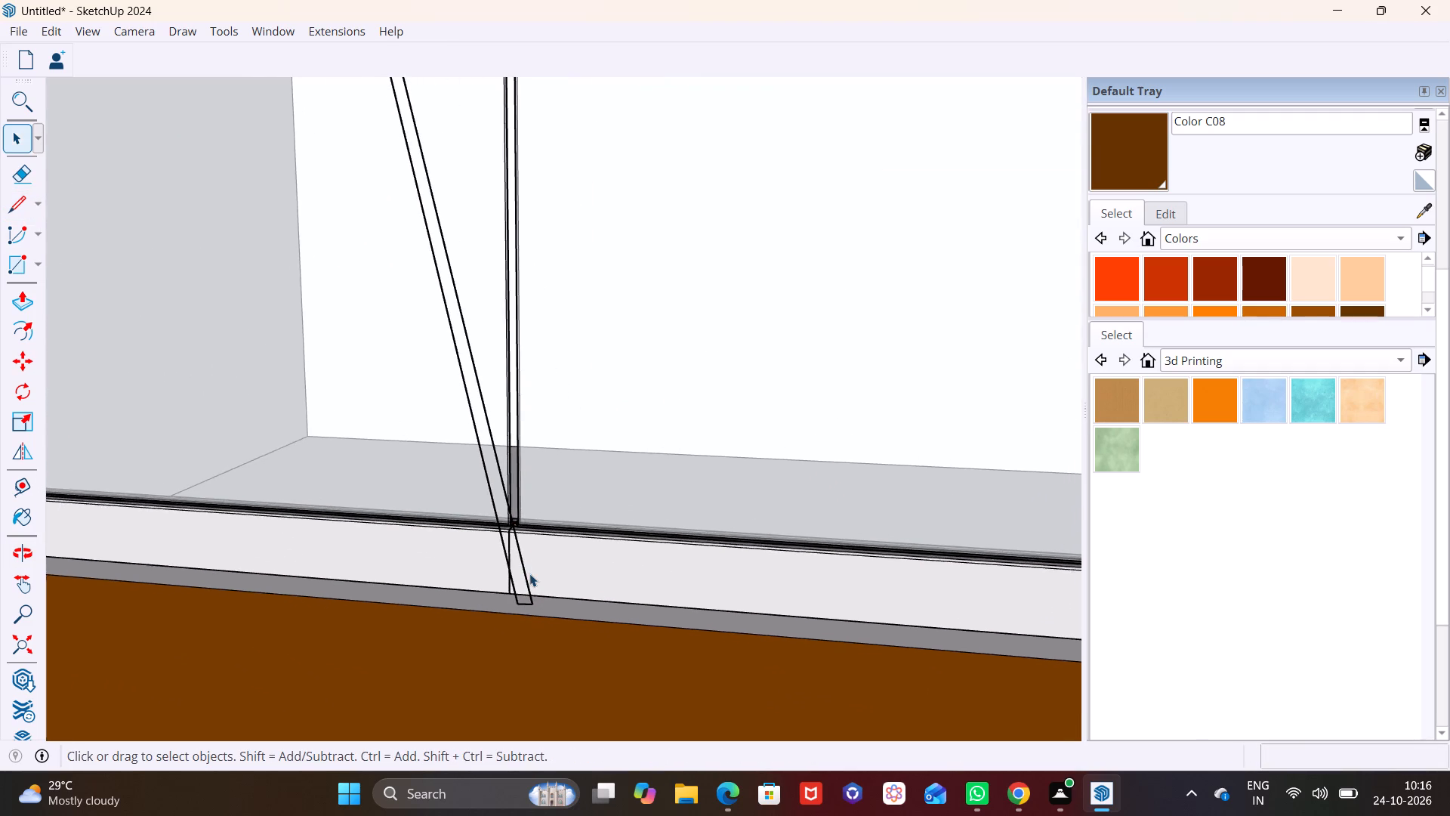
# Close the foot of the first slanted line pair near the column with an edge about 1 3/16" long on the slab strip.
pyautogui.scroll(-4, 529, 573)
pyautogui.moveTo(251, 518); pyautogui.dragTo(743, 603, button='middle')
pyautogui.scroll(3, 545, 566)
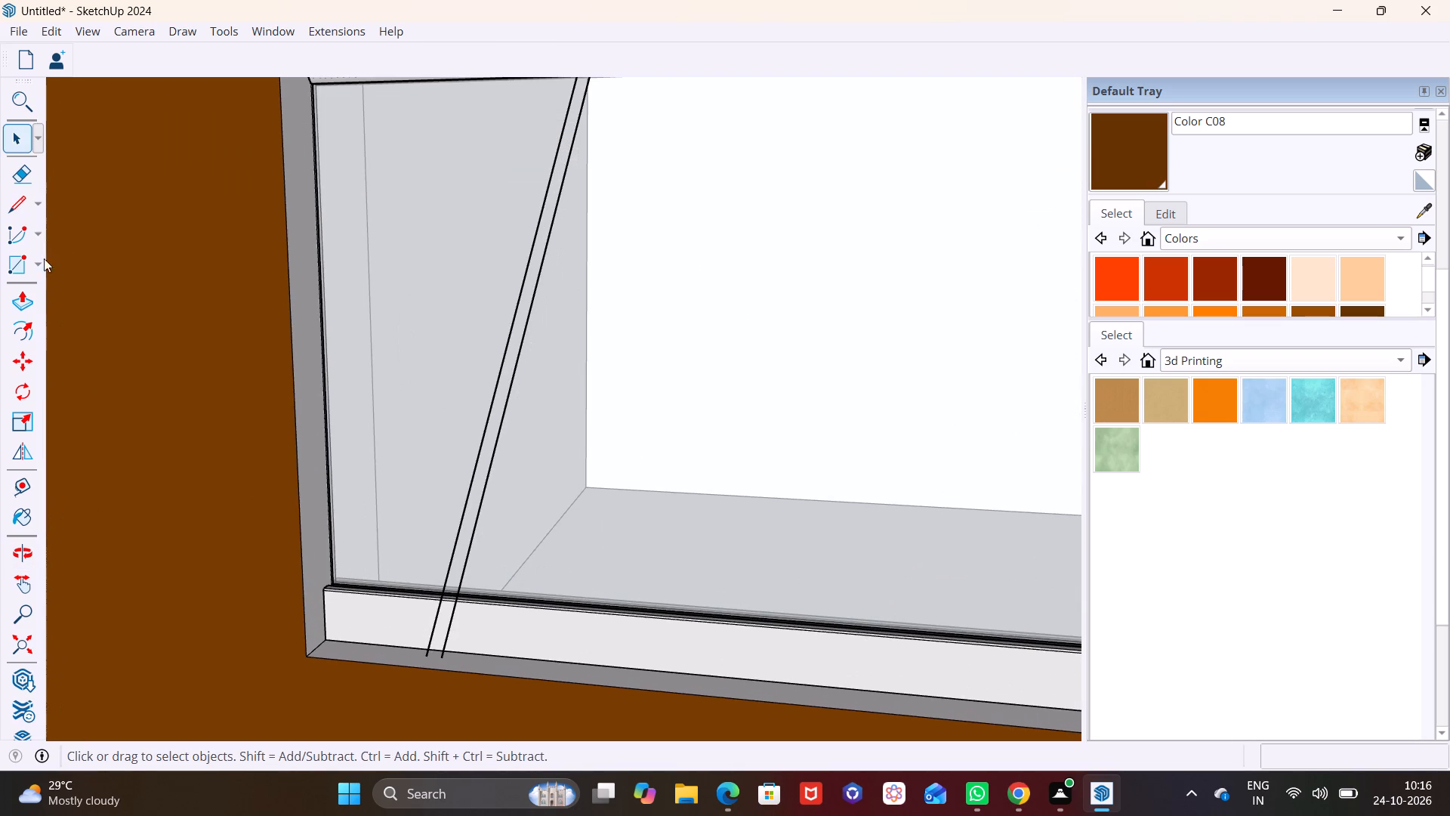
pyautogui.click(0, 189)
pyautogui.click(14, 211)
pyautogui.scroll(7, 318, 583)
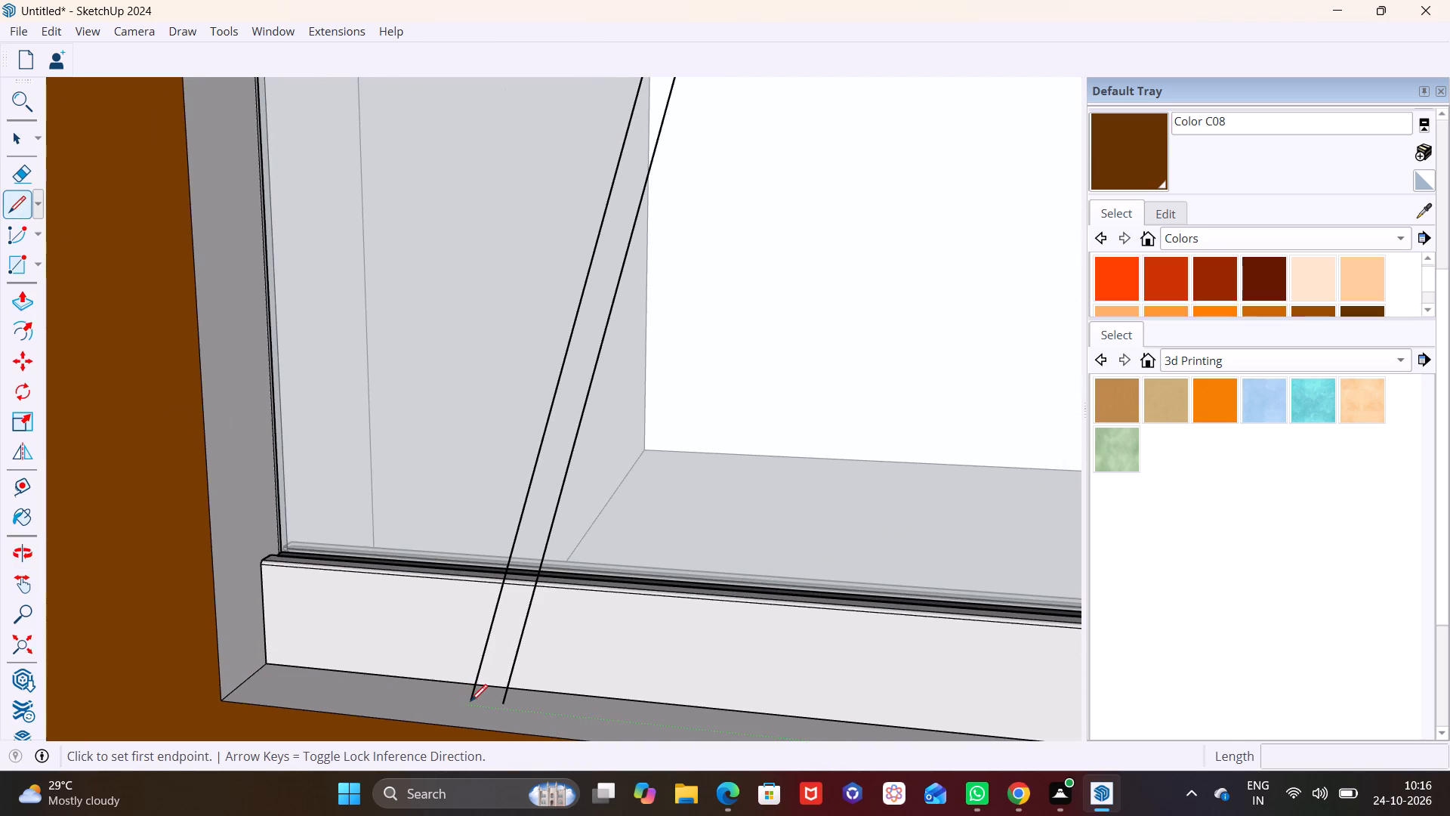
pyautogui.click(473, 697)
pyautogui.click(501, 703)
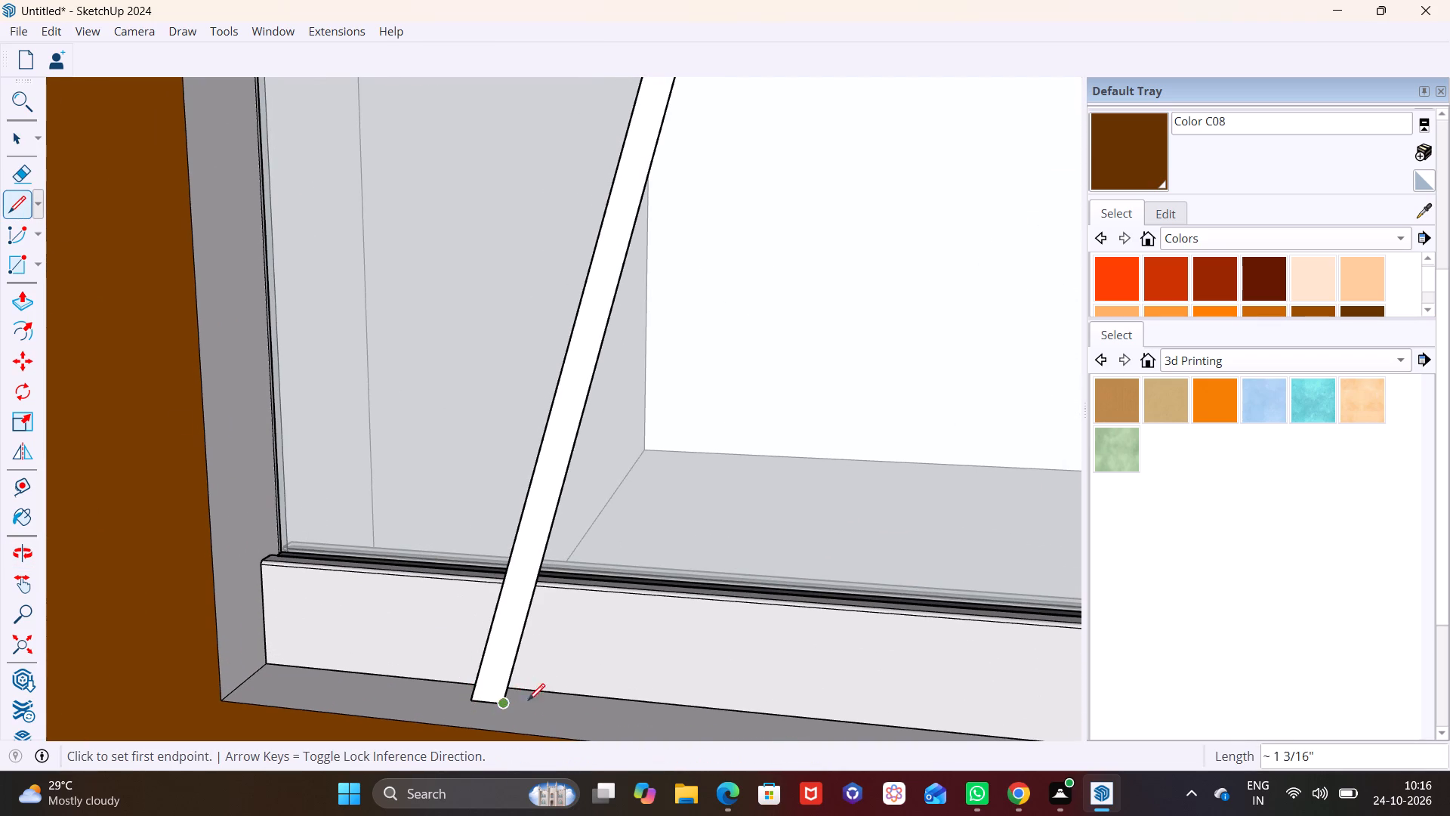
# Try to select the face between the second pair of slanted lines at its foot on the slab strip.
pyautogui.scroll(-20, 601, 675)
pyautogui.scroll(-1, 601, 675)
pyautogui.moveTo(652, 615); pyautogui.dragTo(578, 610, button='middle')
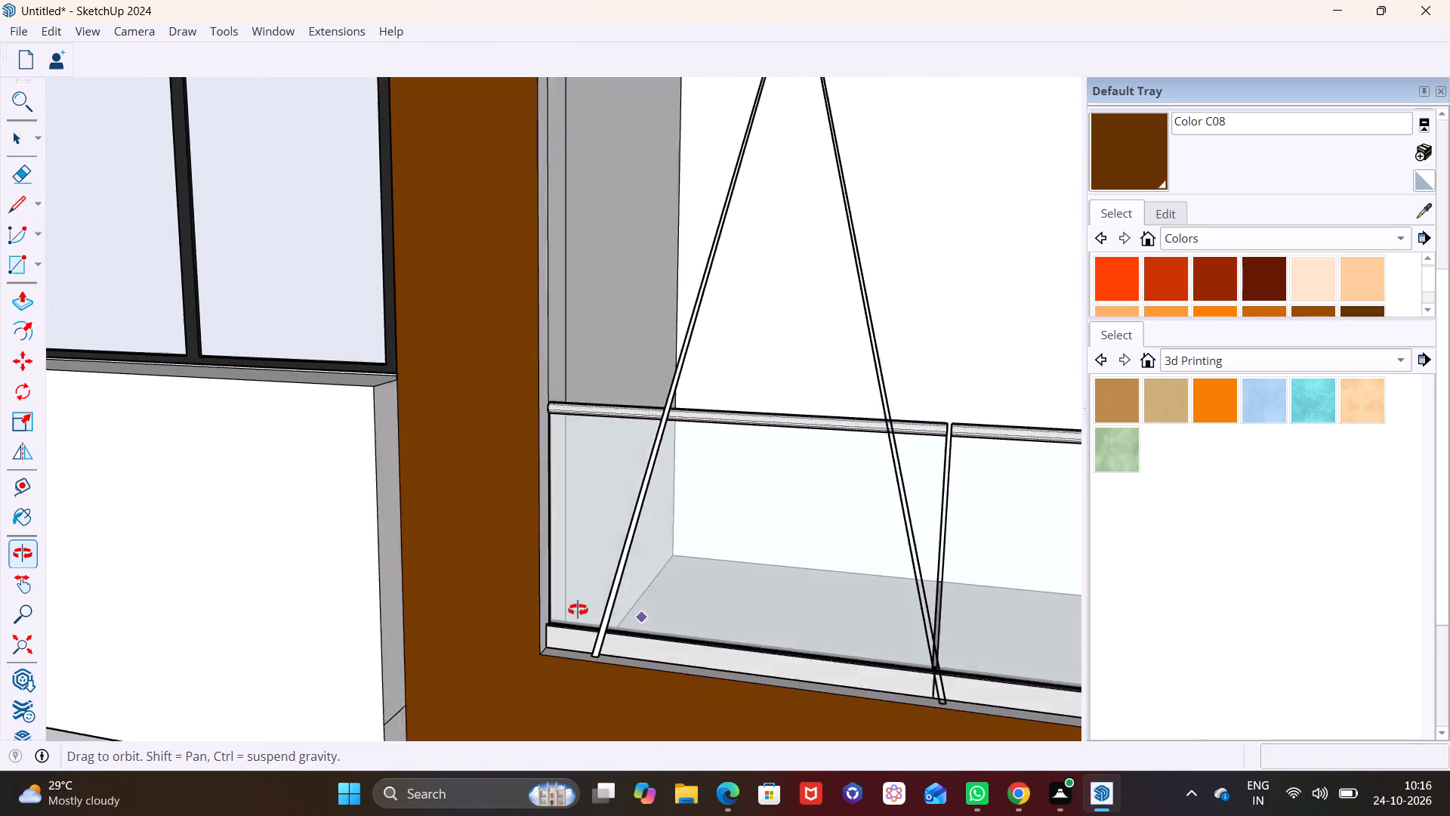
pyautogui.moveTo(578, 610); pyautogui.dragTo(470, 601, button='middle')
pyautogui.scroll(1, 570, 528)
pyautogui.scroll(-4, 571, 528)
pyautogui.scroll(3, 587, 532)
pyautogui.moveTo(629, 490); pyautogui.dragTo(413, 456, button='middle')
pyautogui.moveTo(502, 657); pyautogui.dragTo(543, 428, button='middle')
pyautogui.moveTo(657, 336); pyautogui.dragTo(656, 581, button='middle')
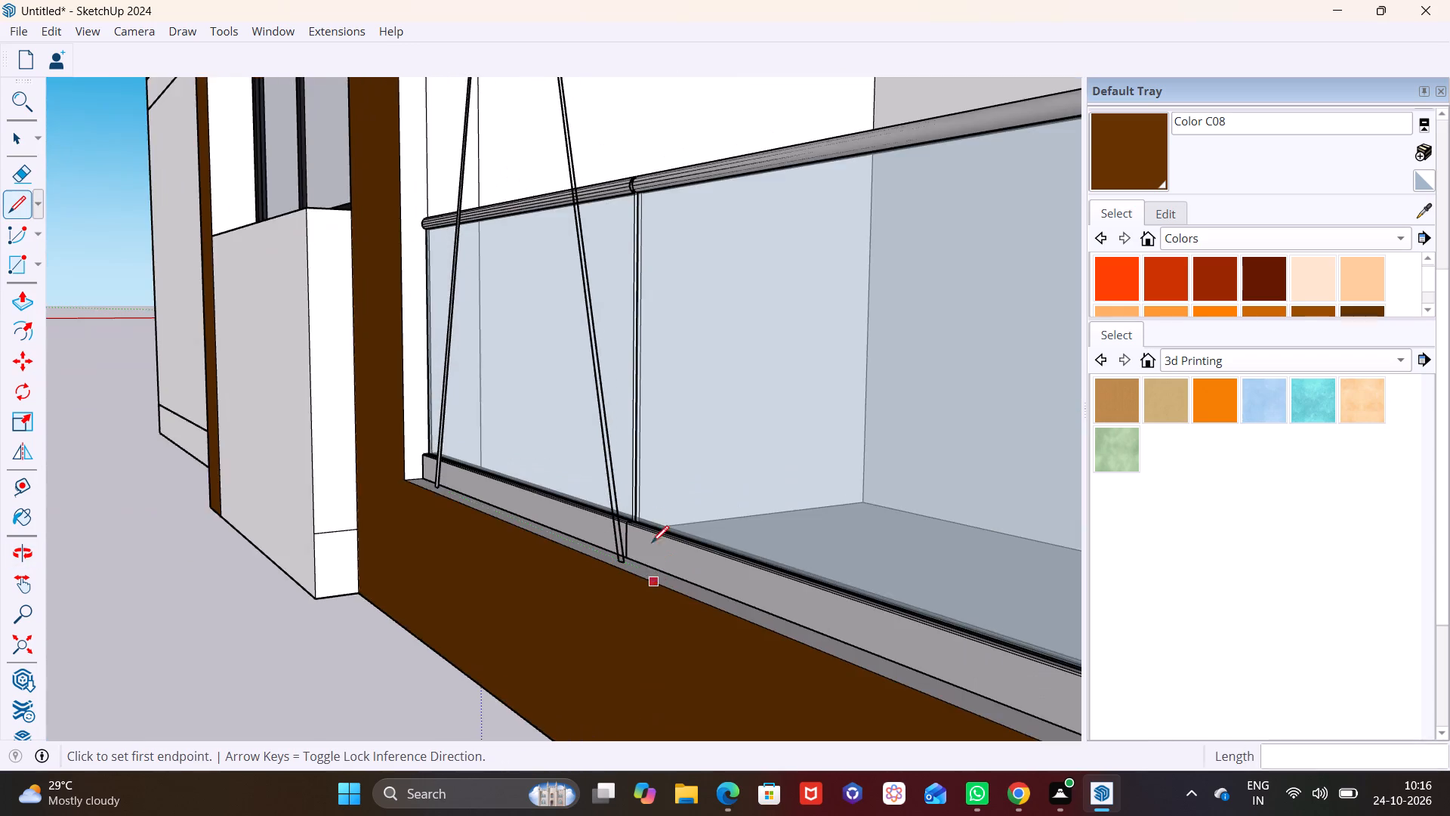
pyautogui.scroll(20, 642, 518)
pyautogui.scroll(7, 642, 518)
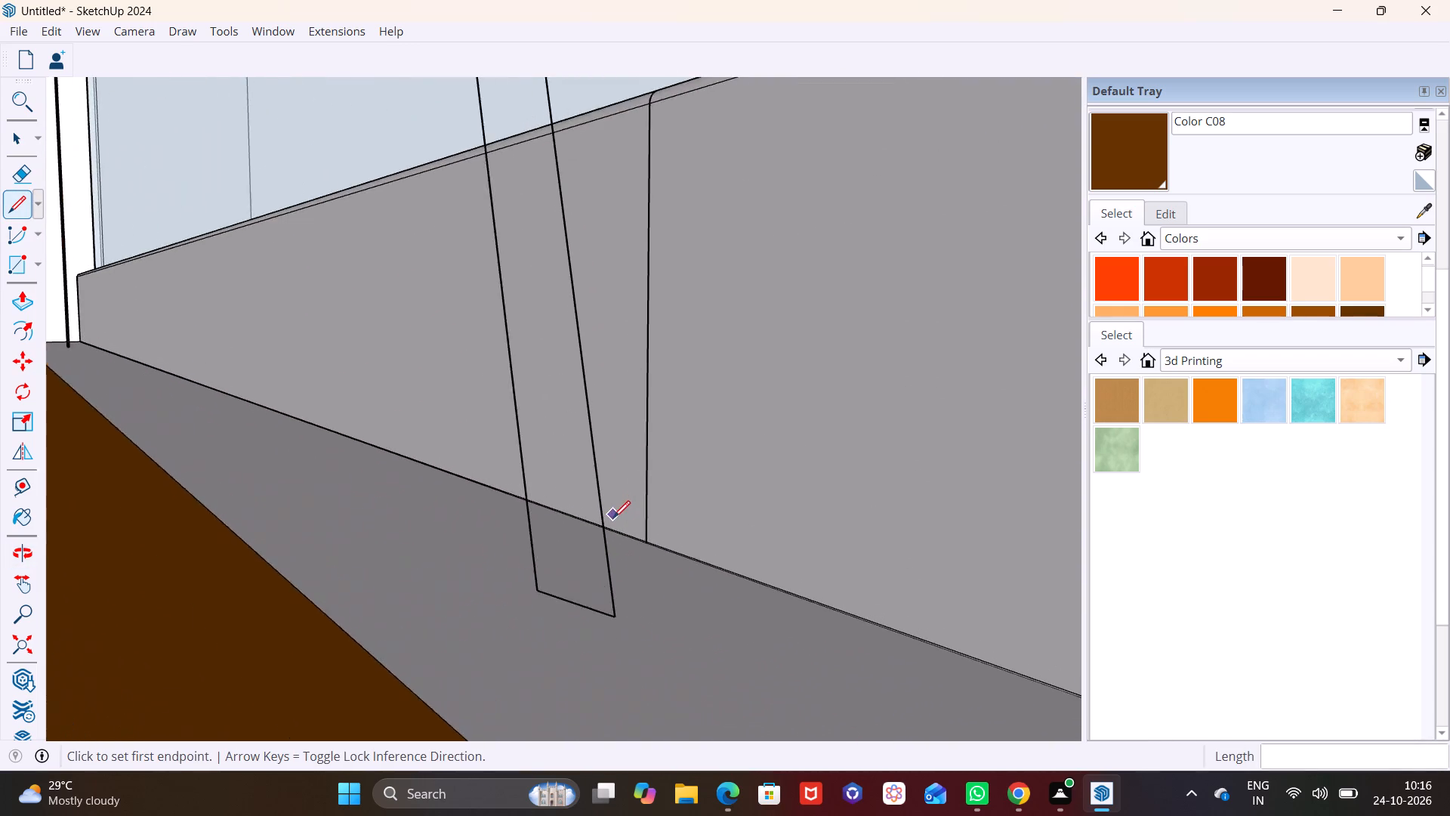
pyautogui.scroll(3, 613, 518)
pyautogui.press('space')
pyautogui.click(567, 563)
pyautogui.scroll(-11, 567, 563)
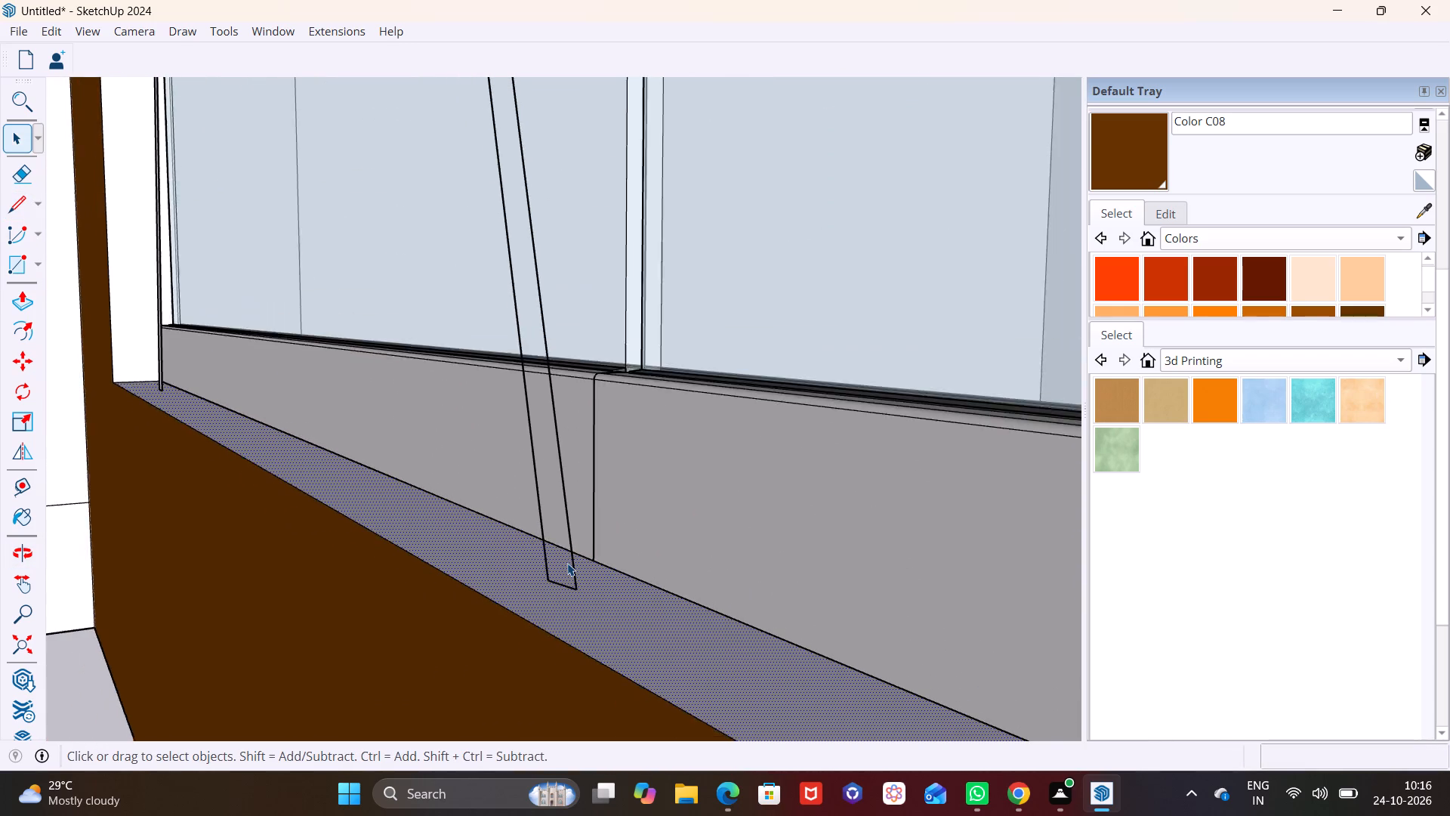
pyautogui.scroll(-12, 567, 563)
# Extrude the narrow face of the first slanted bar near the column by 9/16" with Push/Pull.
pyautogui.scroll(5, 383, 343)
pyautogui.keyDown('shift'); pyautogui.moveTo(383, 342); pyautogui.dragTo(631, 474, button='middle'); pyautogui.keyUp('shift')
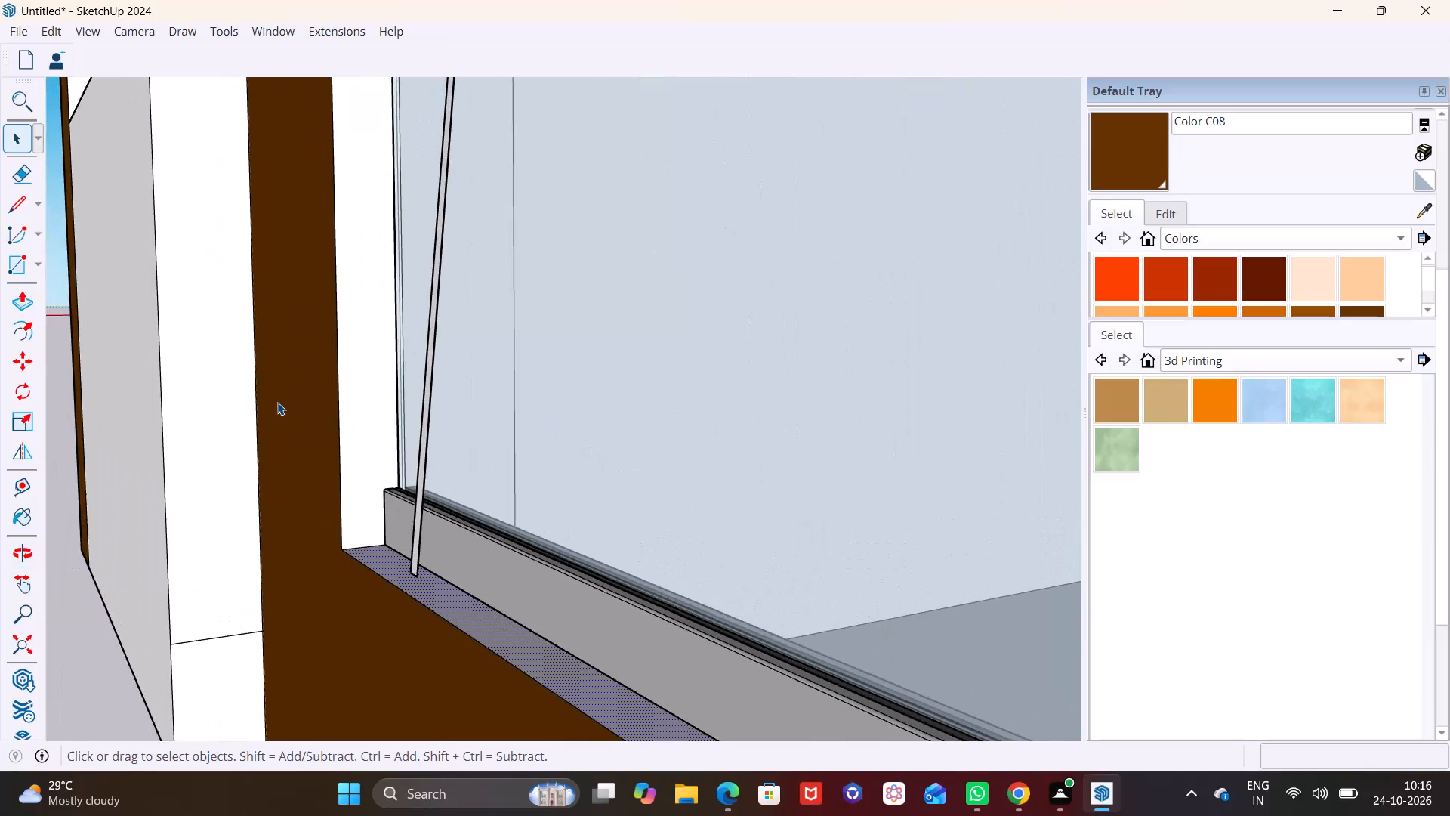
pyautogui.scroll(7, 275, 401)
pyautogui.click(609, 490)
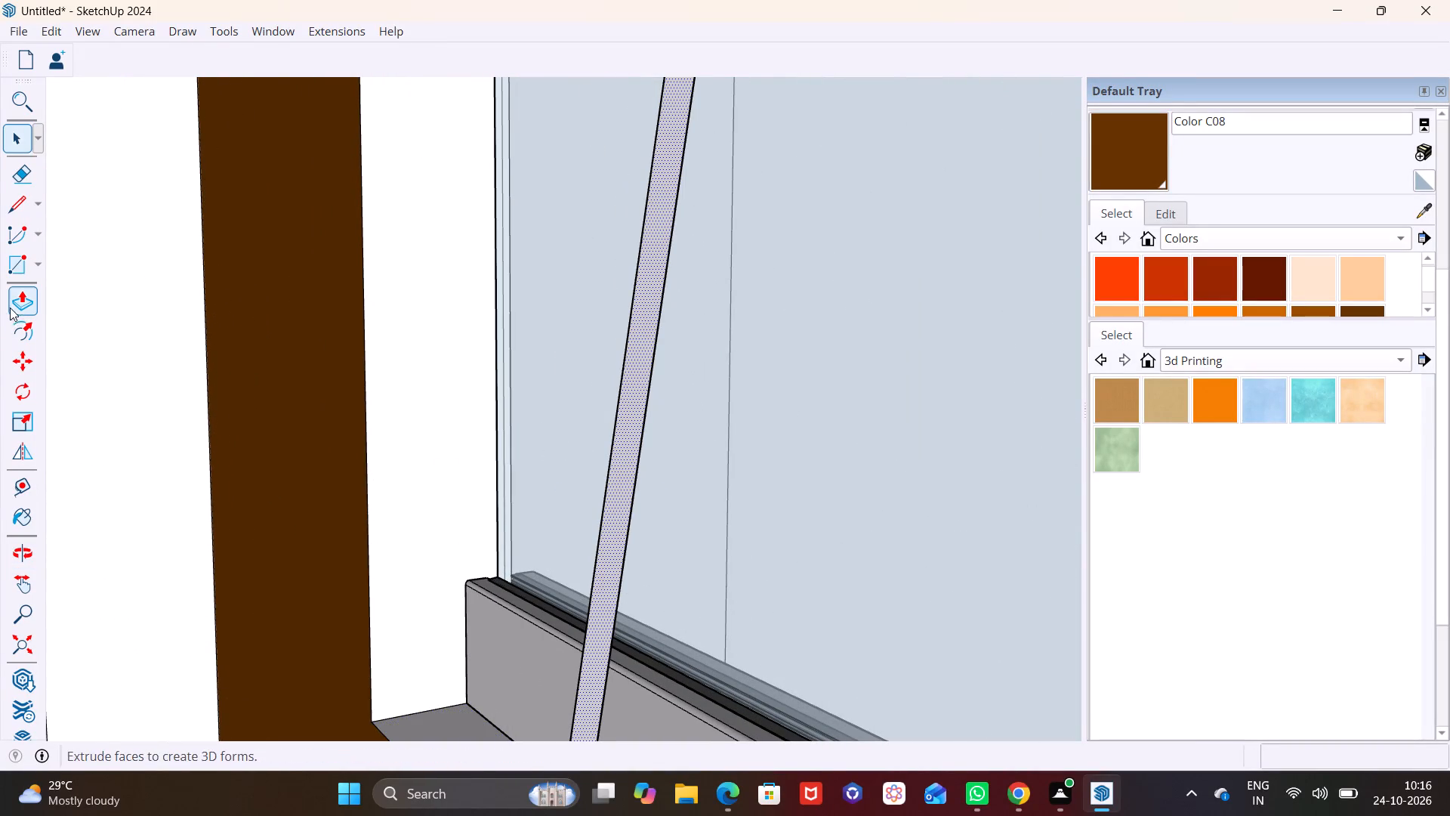
pyautogui.click(13, 303)
pyautogui.click(619, 495)
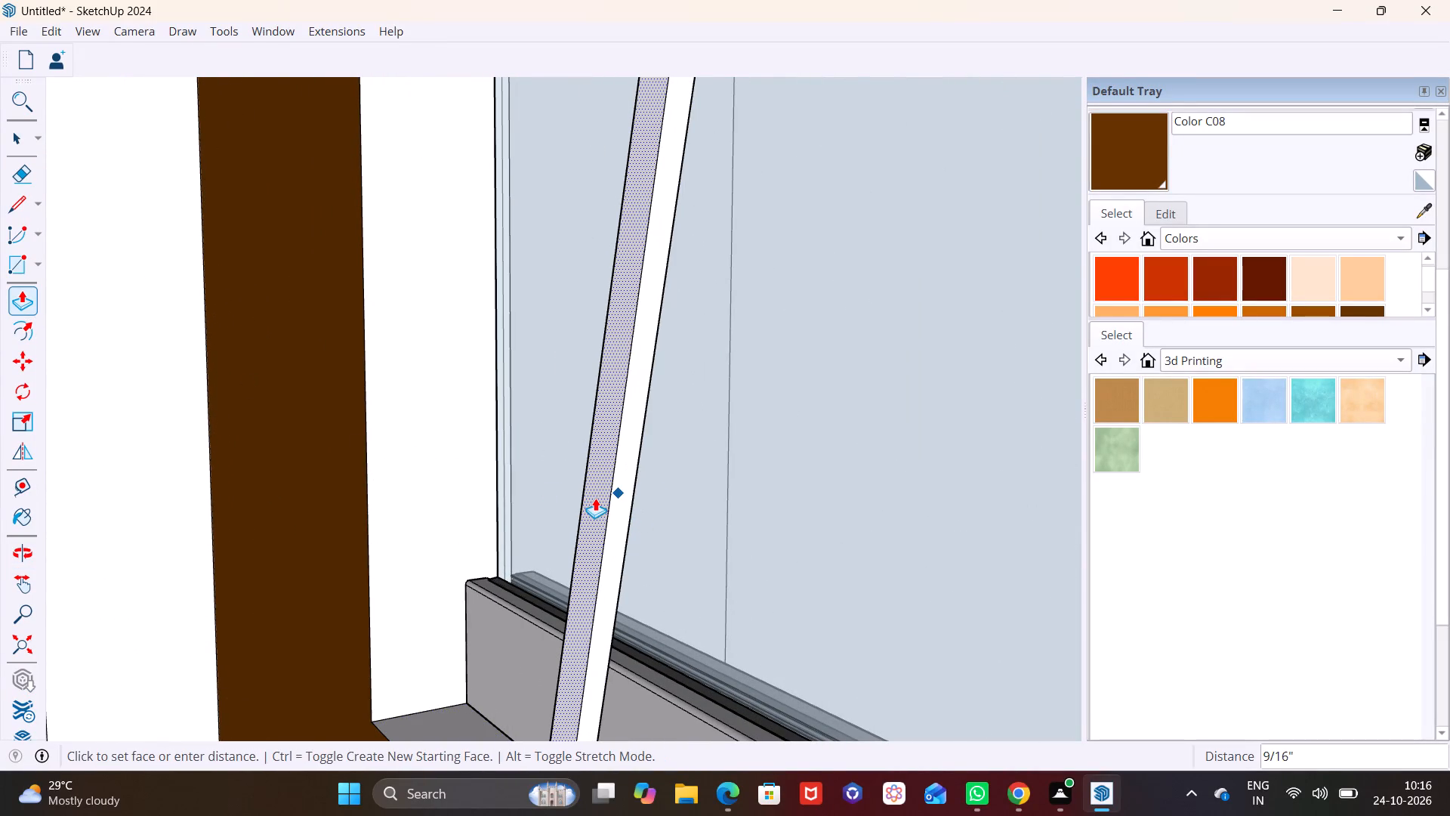
pyautogui.click(595, 498)
# Examine the extruded slanted bar and its top junction with the second pair of lines under the beam.
pyautogui.scroll(-18, 617, 518)
pyautogui.keyDown('shift'); pyautogui.moveTo(714, 607); pyautogui.dragTo(600, 569, button='middle'); pyautogui.keyUp('shift')
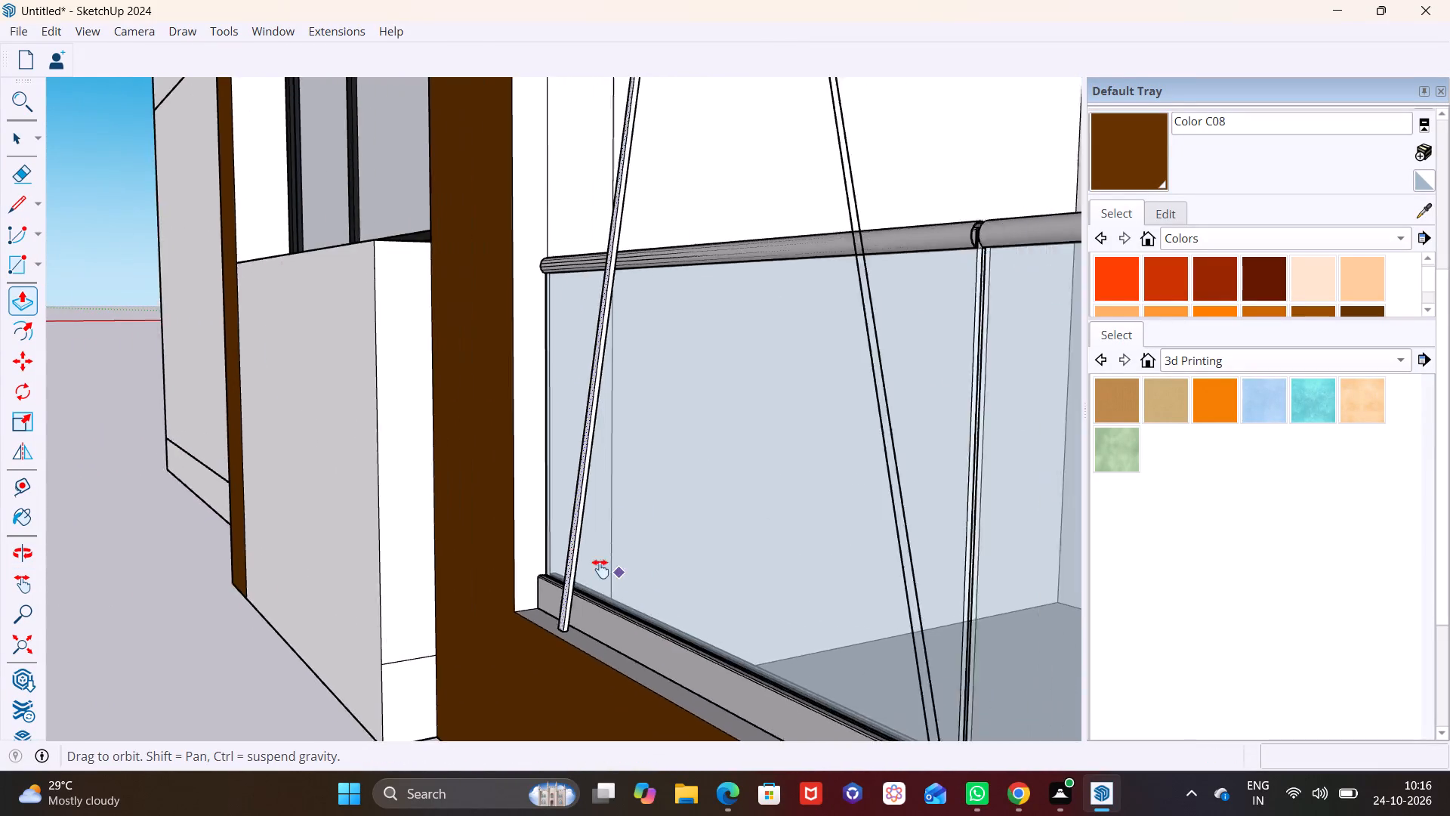
pyautogui.keyDown('shift'); pyautogui.moveTo(600, 569); pyautogui.dragTo(551, 562, button='middle'); pyautogui.keyUp('shift')
pyautogui.moveTo(588, 612); pyautogui.dragTo(977, 651, button='middle')
pyautogui.scroll(-4, 895, 548)
pyautogui.keyDown('shift'); pyautogui.moveTo(881, 537); pyautogui.dragTo(494, 665, button='middle'); pyautogui.keyUp('shift')
pyautogui.keyDown('shift'); pyautogui.scroll(-1, 495, 666); pyautogui.keyUp('shift')
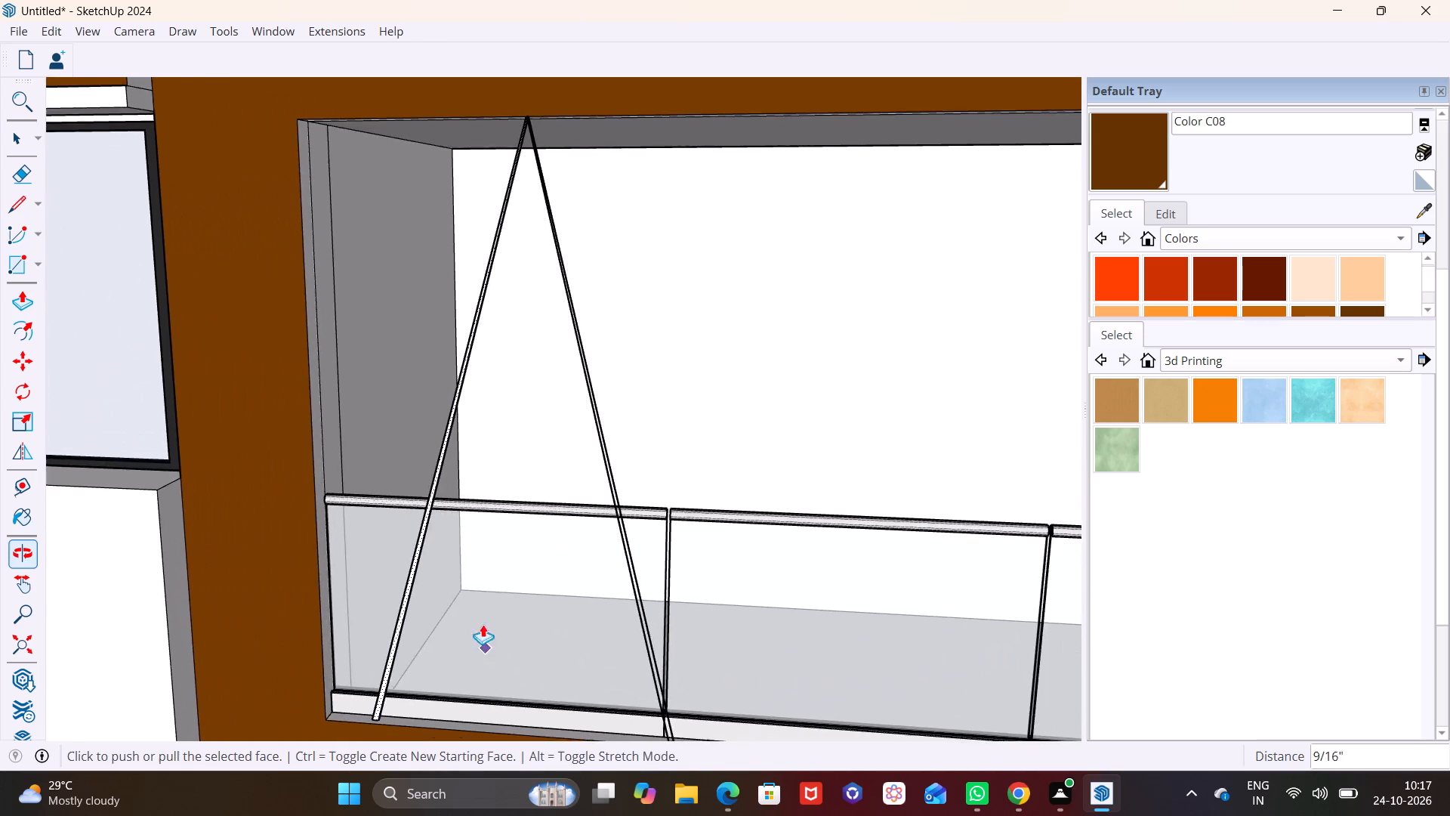
pyautogui.scroll(4, 514, 471)
pyautogui.scroll(-6, 514, 471)
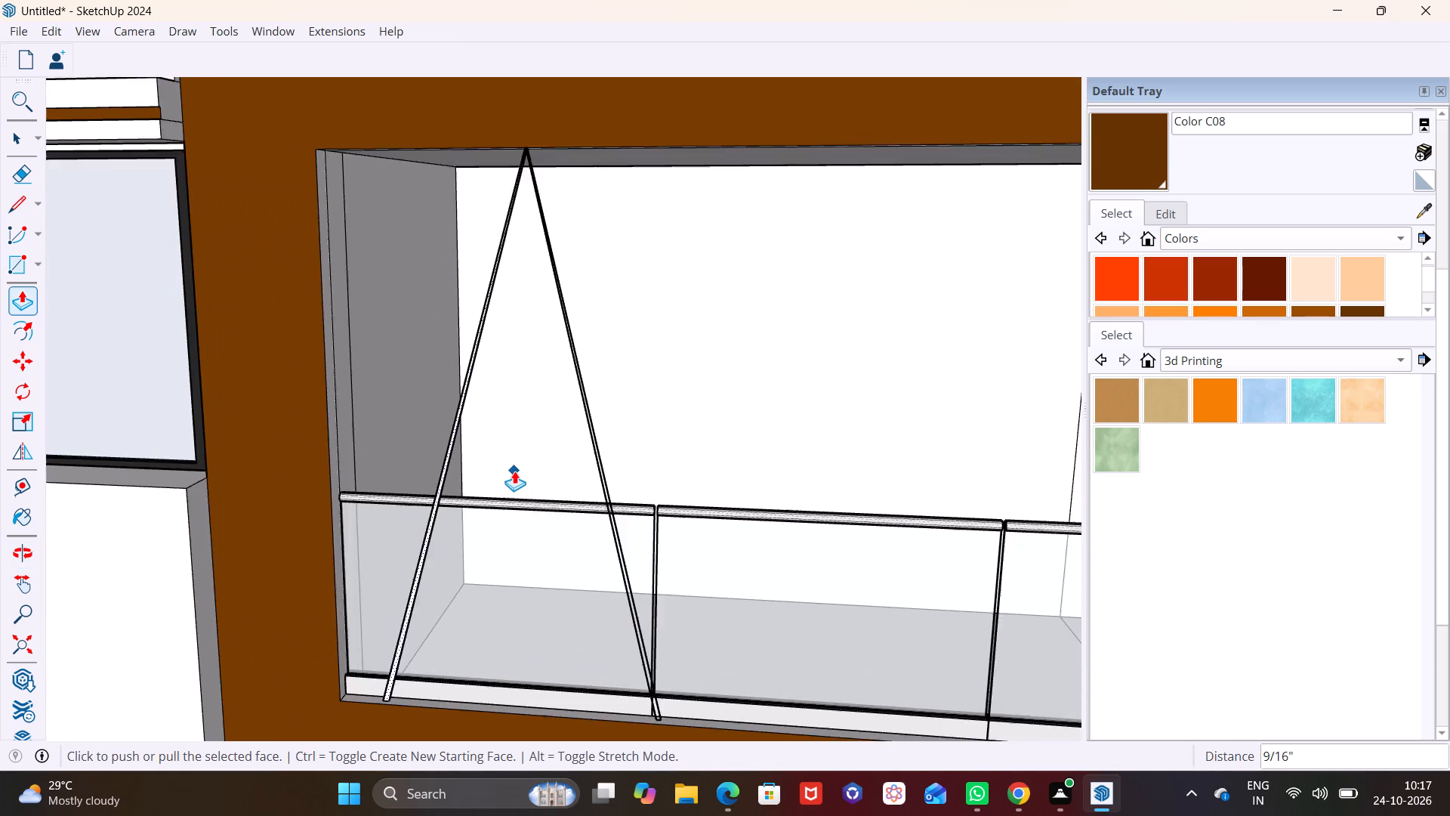
pyautogui.scroll(4, 535, 294)
pyautogui.scroll(3, 568, 184)
pyautogui.keyDown('shift'); pyautogui.moveTo(568, 183); pyautogui.dragTo(535, 427, button='middle'); pyautogui.keyUp('shift')
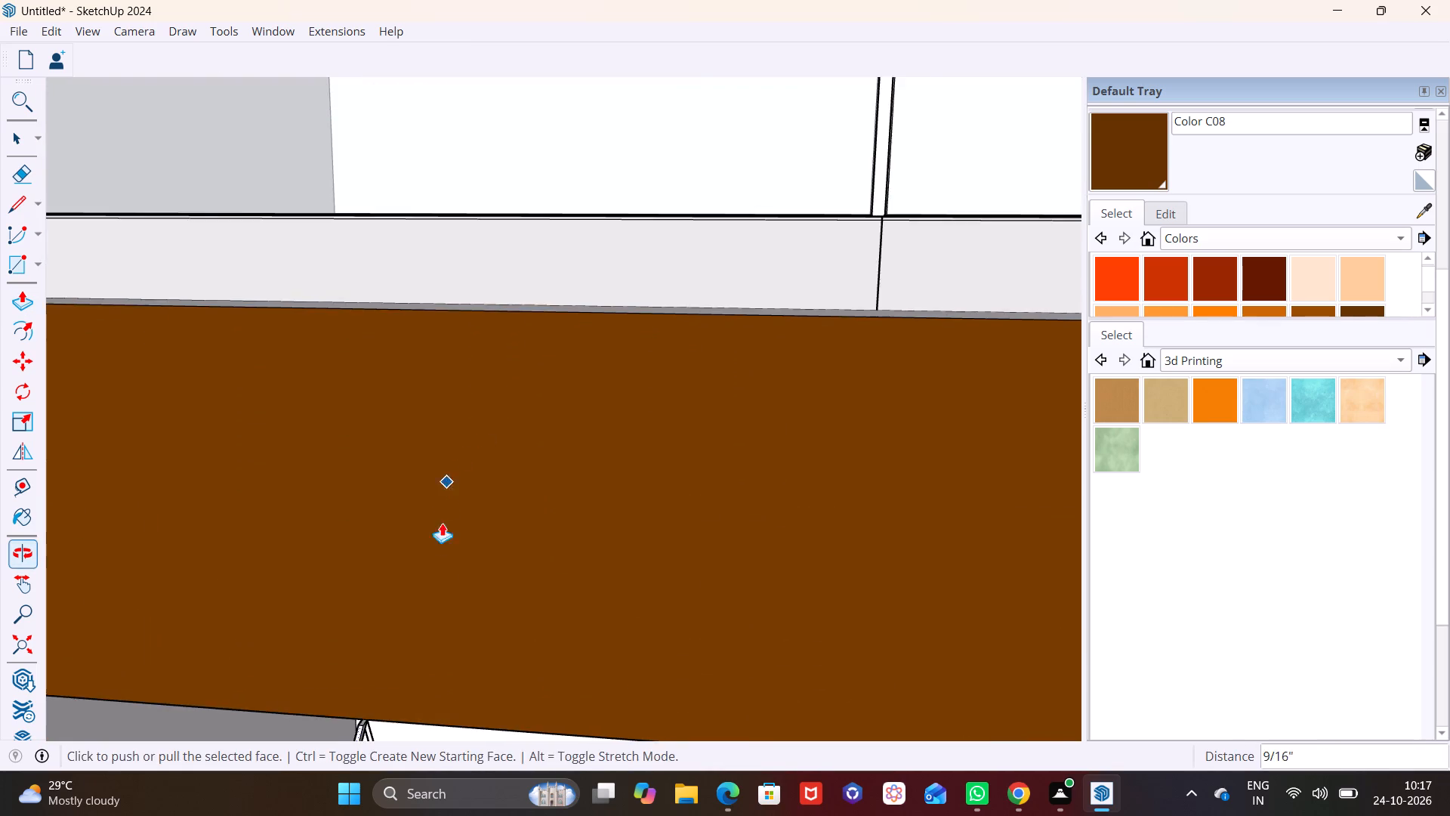
pyautogui.scroll(1, 448, 602)
pyautogui.keyDown('shift'); pyautogui.moveTo(448, 602); pyautogui.dragTo(550, 402, button='middle'); pyautogui.keyUp('shift')
pyautogui.scroll(3, 469, 563)
pyautogui.keyDown('shift'); pyautogui.moveTo(375, 465); pyautogui.dragTo(393, 444, button='middle'); pyautogui.keyUp('shift')
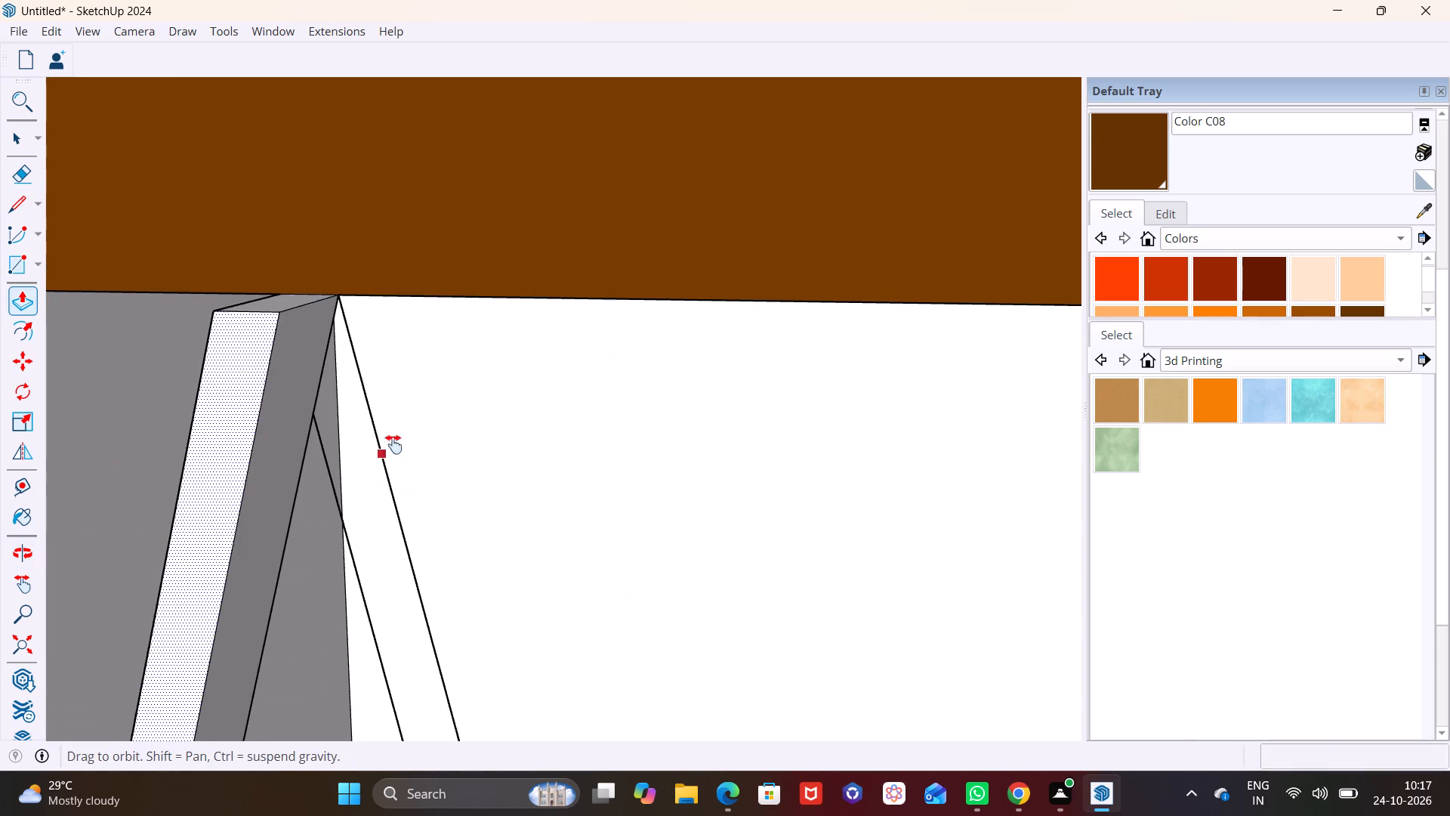
pyautogui.keyDown('shift'); pyautogui.moveTo(393, 444); pyautogui.dragTo(495, 363, button='middle'); pyautogui.keyUp('shift')
pyautogui.moveTo(486, 394); pyautogui.dragTo(453, 392, button='middle')
pyautogui.scroll(-4, 447, 391)
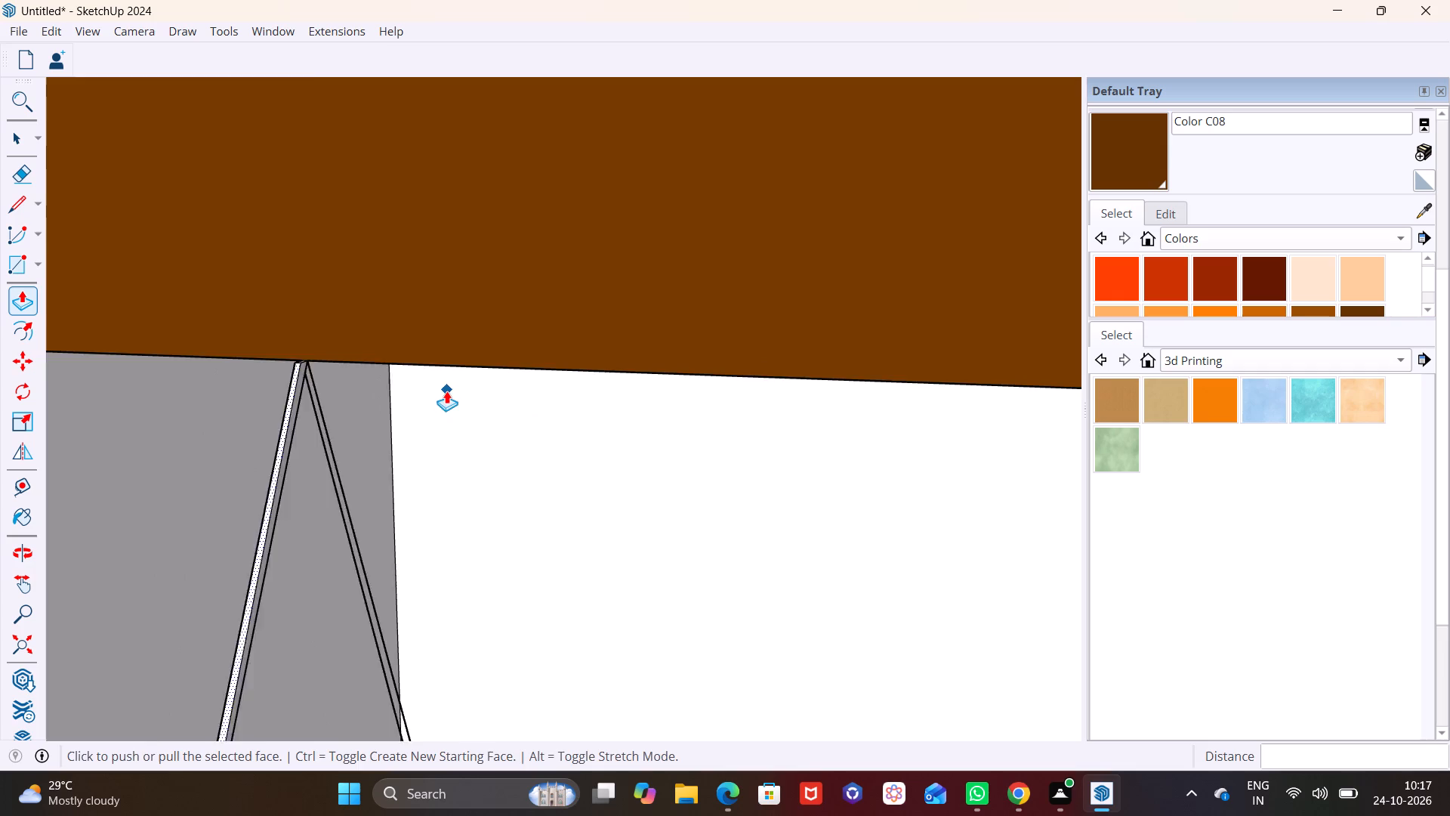
pyautogui.scroll(-4, 446, 391)
pyautogui.moveTo(489, 497); pyautogui.dragTo(267, 416, button='middle')
pyautogui.scroll(7, 238, 363)
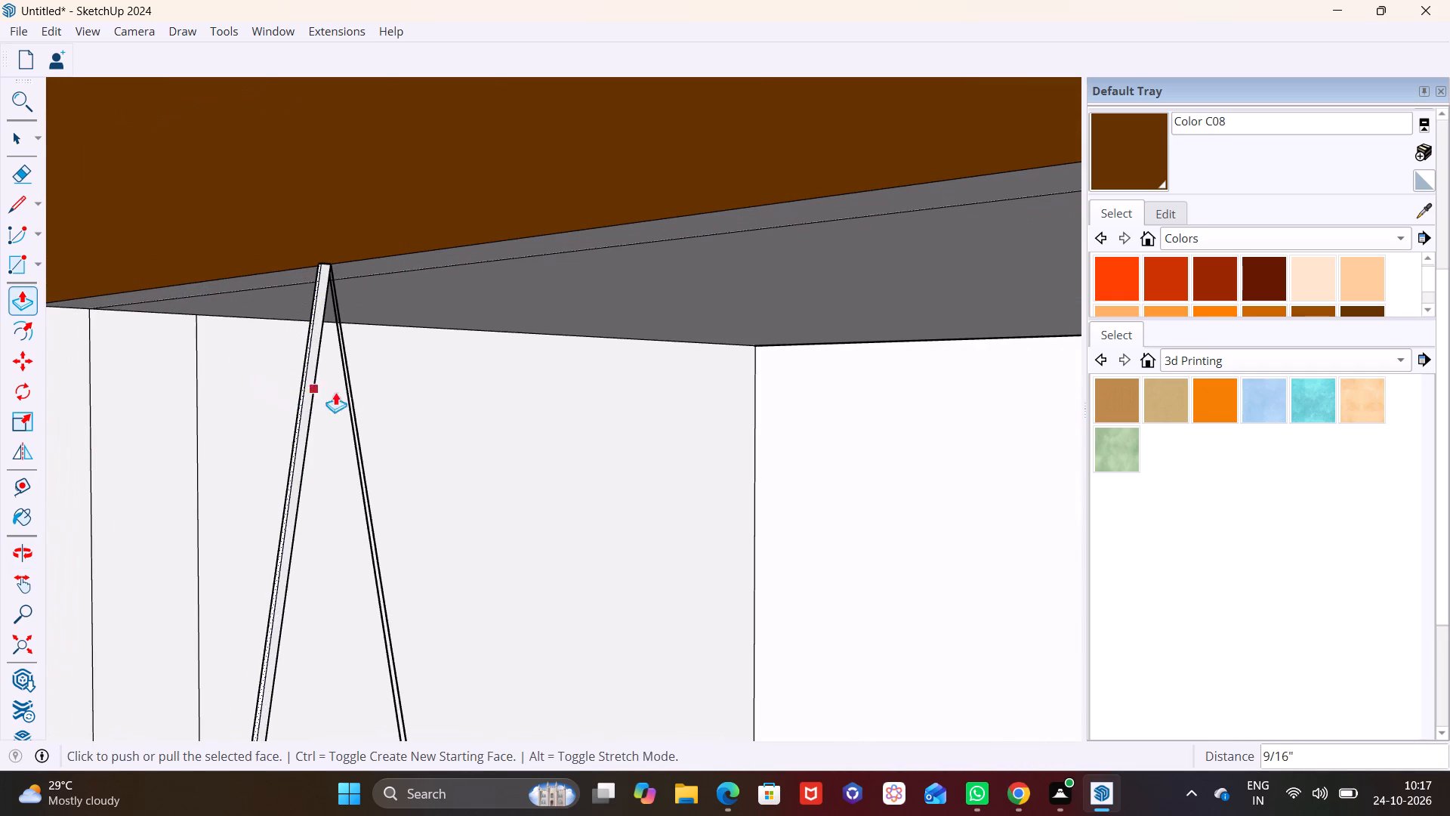
# Delete the second pair of slanted lines beside the extruded bar on the lowest balcony.
pyautogui.press('space')
pyautogui.click(350, 408)
pyautogui.press('Delete')
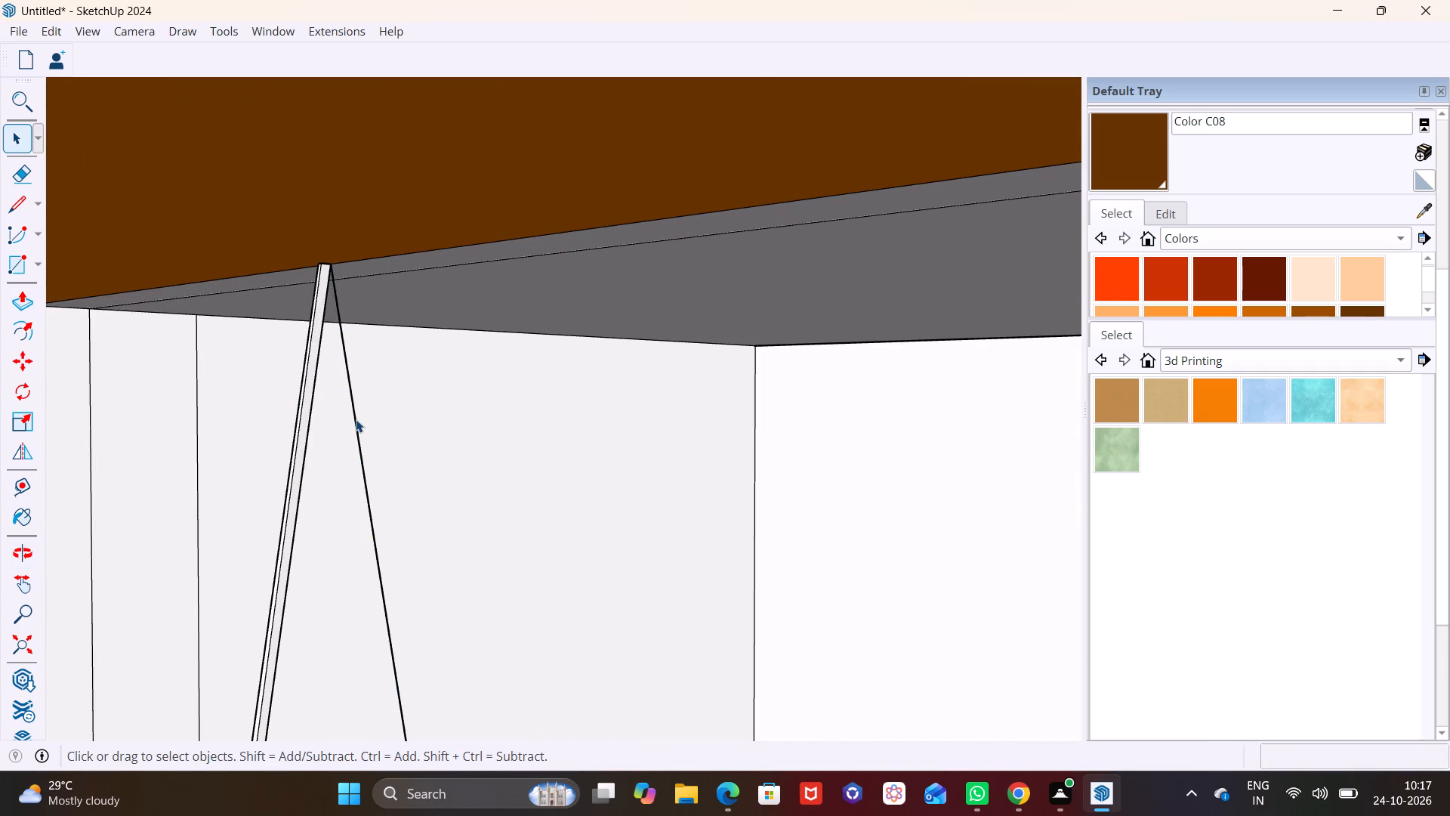
pyautogui.click(356, 419)
pyautogui.press('Delete')
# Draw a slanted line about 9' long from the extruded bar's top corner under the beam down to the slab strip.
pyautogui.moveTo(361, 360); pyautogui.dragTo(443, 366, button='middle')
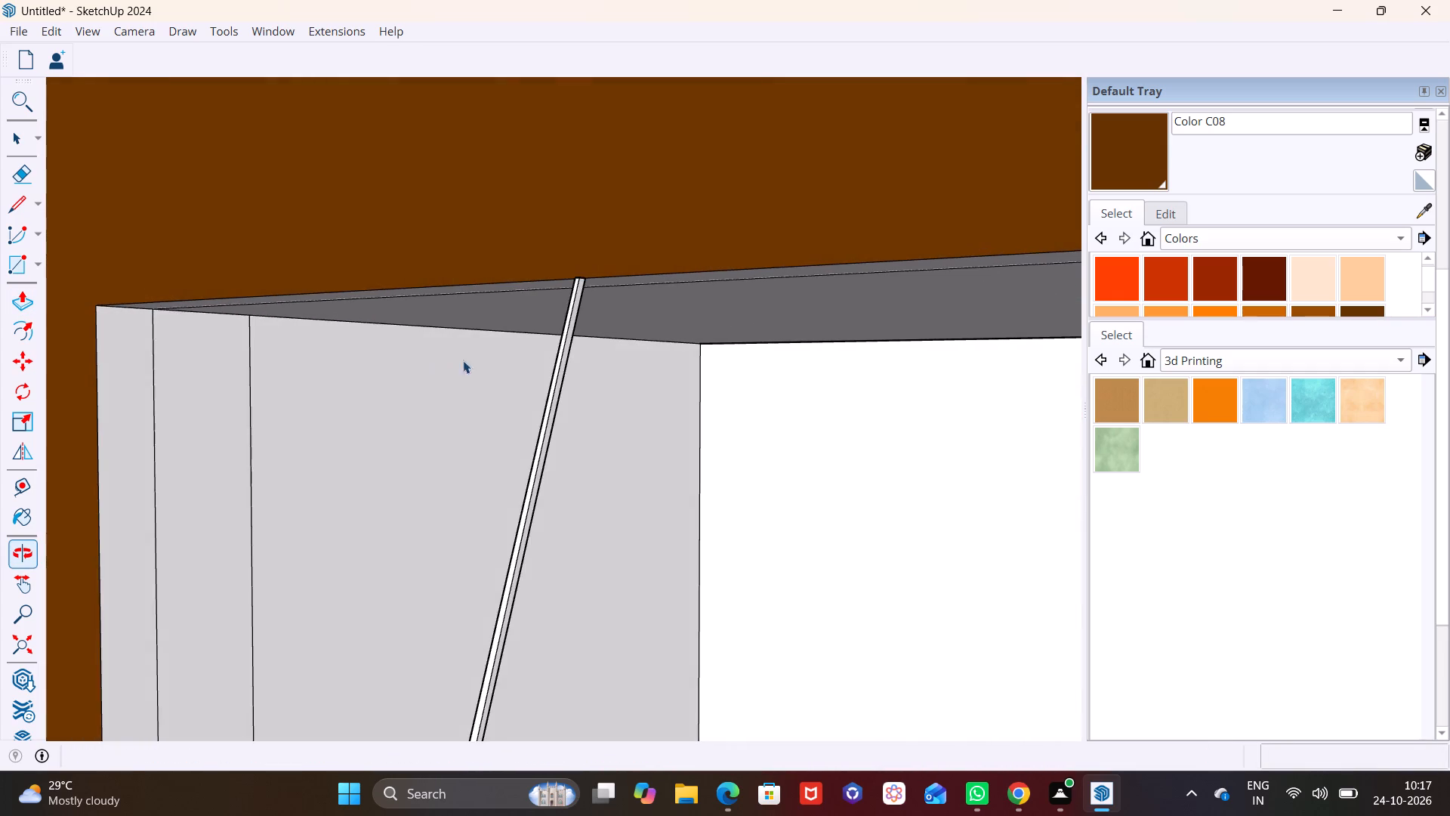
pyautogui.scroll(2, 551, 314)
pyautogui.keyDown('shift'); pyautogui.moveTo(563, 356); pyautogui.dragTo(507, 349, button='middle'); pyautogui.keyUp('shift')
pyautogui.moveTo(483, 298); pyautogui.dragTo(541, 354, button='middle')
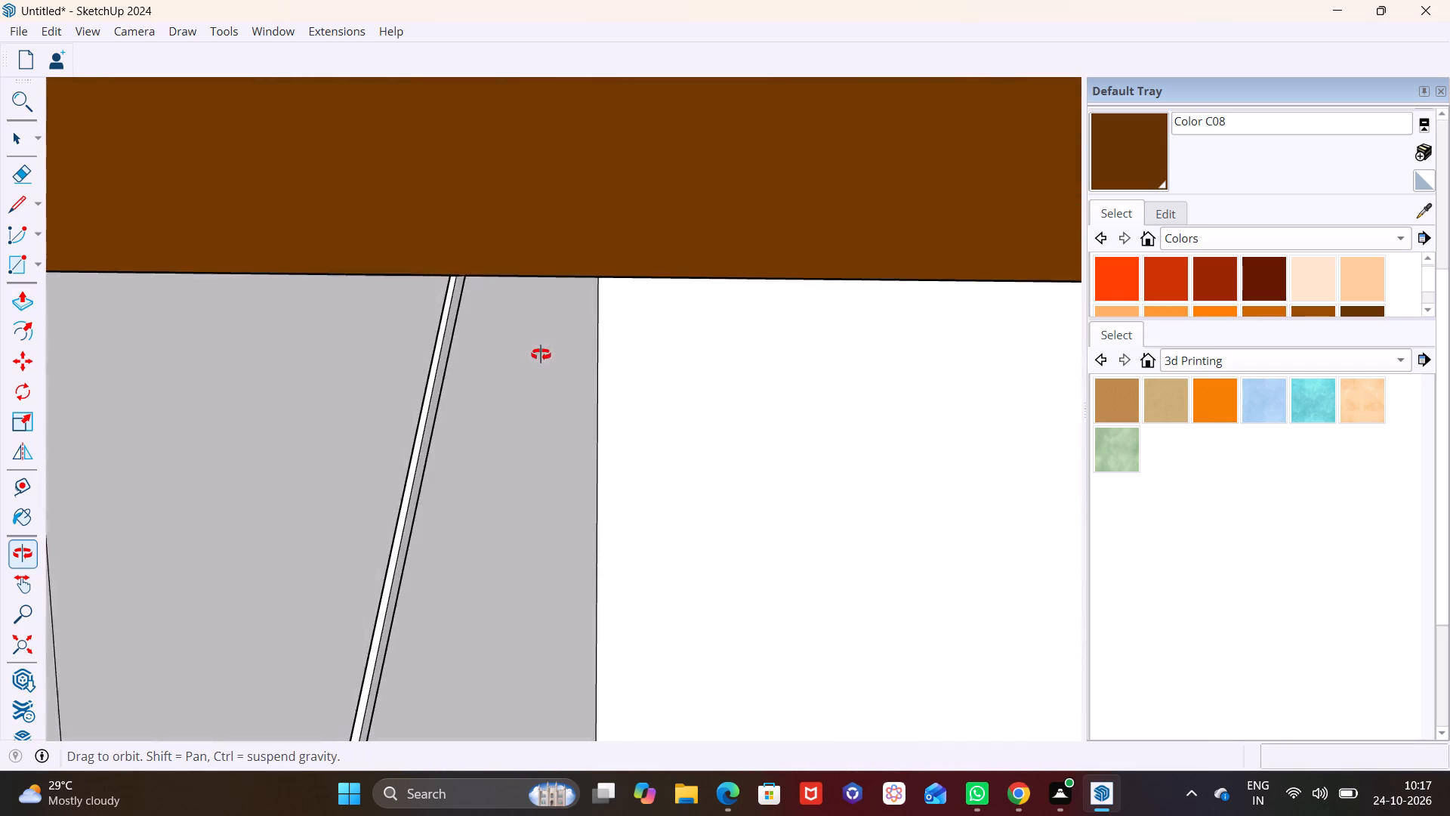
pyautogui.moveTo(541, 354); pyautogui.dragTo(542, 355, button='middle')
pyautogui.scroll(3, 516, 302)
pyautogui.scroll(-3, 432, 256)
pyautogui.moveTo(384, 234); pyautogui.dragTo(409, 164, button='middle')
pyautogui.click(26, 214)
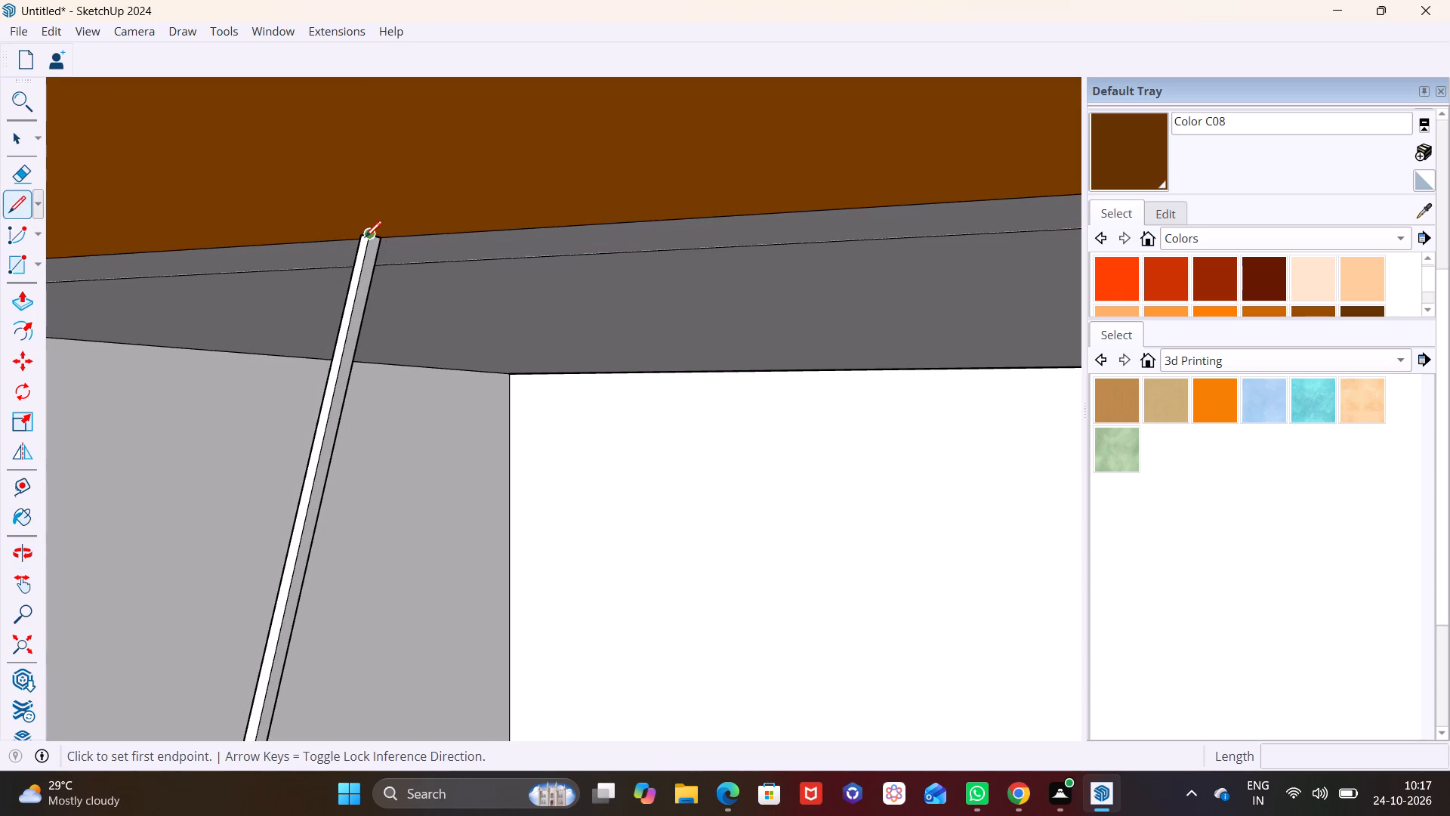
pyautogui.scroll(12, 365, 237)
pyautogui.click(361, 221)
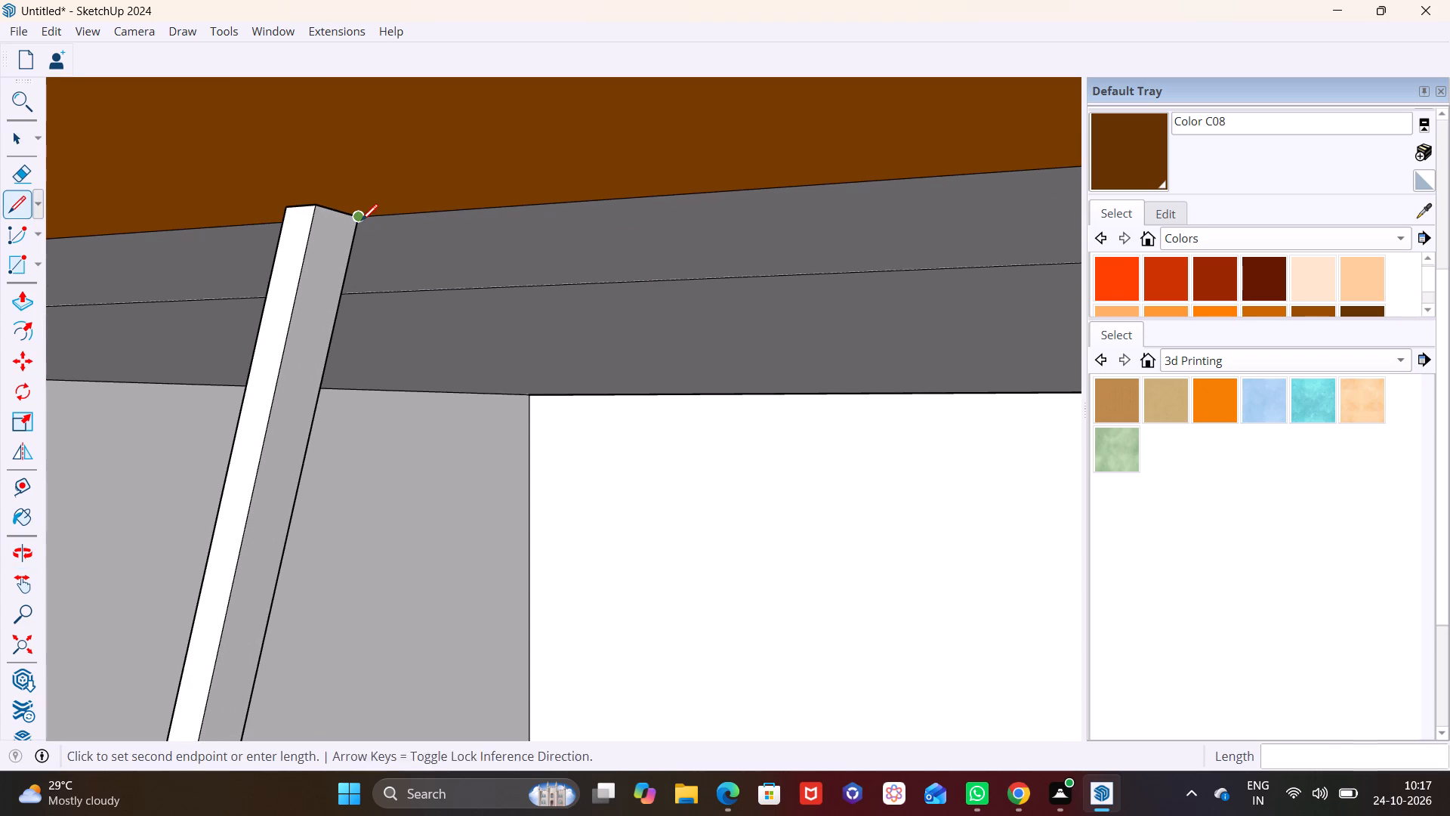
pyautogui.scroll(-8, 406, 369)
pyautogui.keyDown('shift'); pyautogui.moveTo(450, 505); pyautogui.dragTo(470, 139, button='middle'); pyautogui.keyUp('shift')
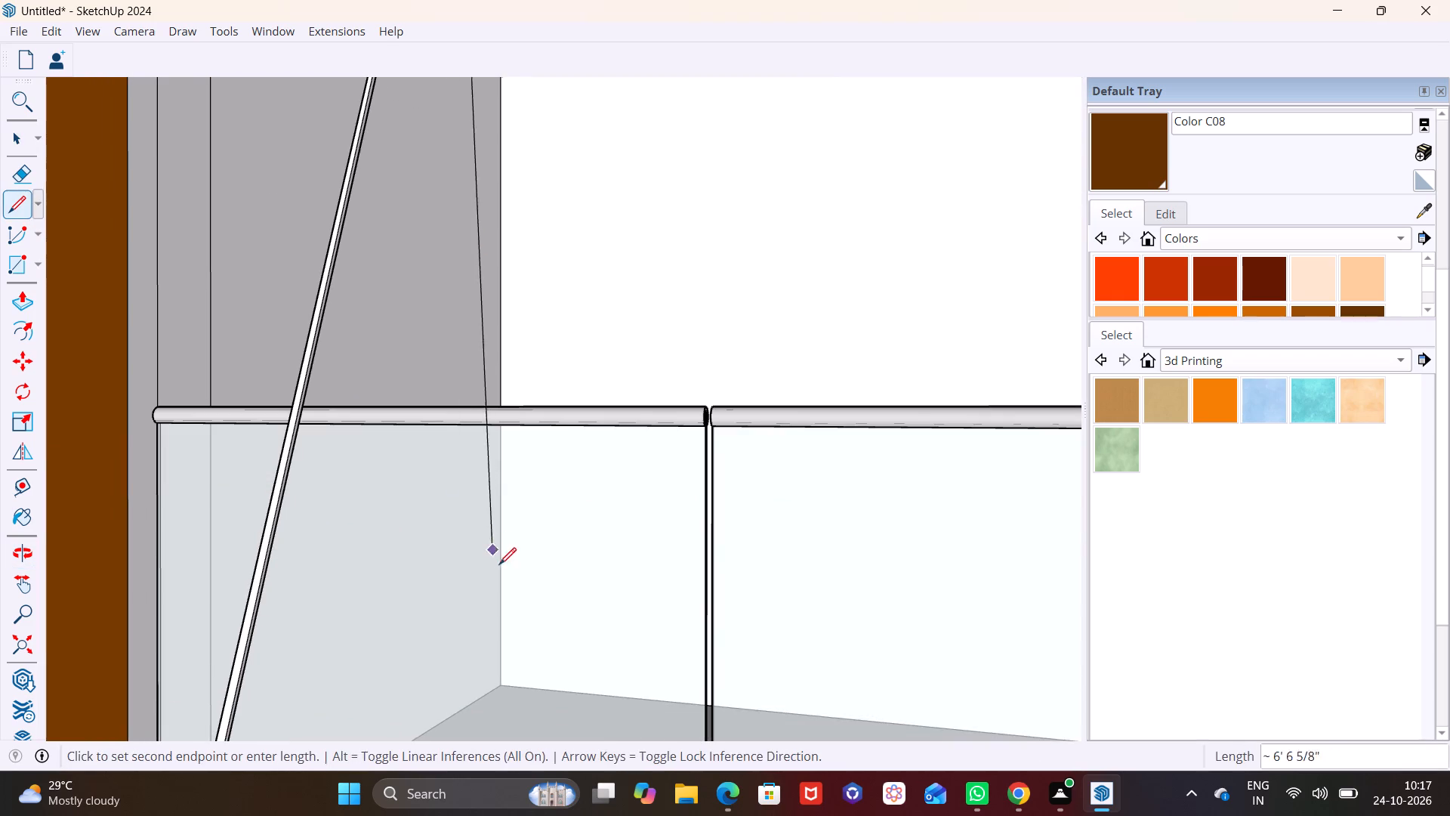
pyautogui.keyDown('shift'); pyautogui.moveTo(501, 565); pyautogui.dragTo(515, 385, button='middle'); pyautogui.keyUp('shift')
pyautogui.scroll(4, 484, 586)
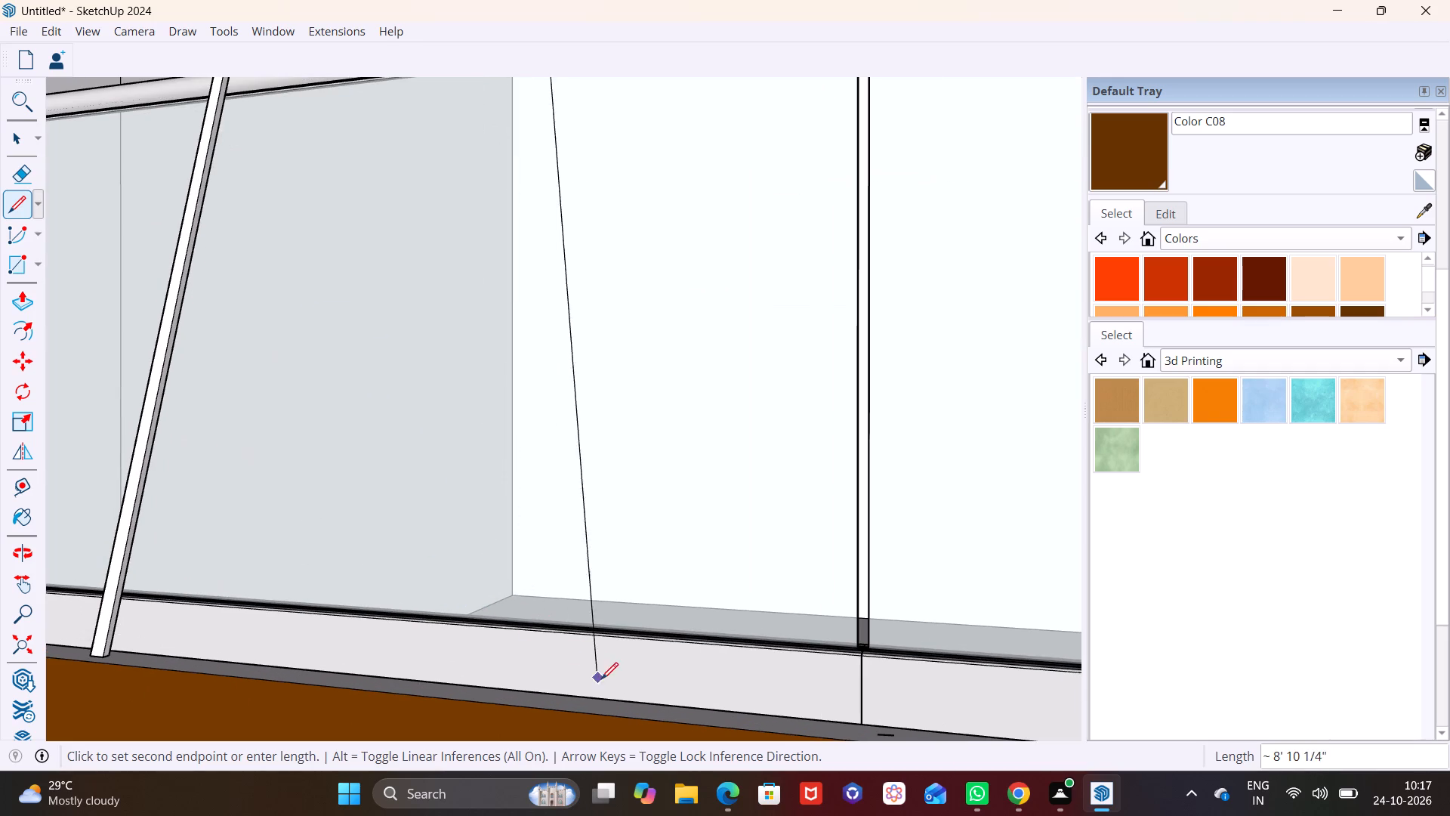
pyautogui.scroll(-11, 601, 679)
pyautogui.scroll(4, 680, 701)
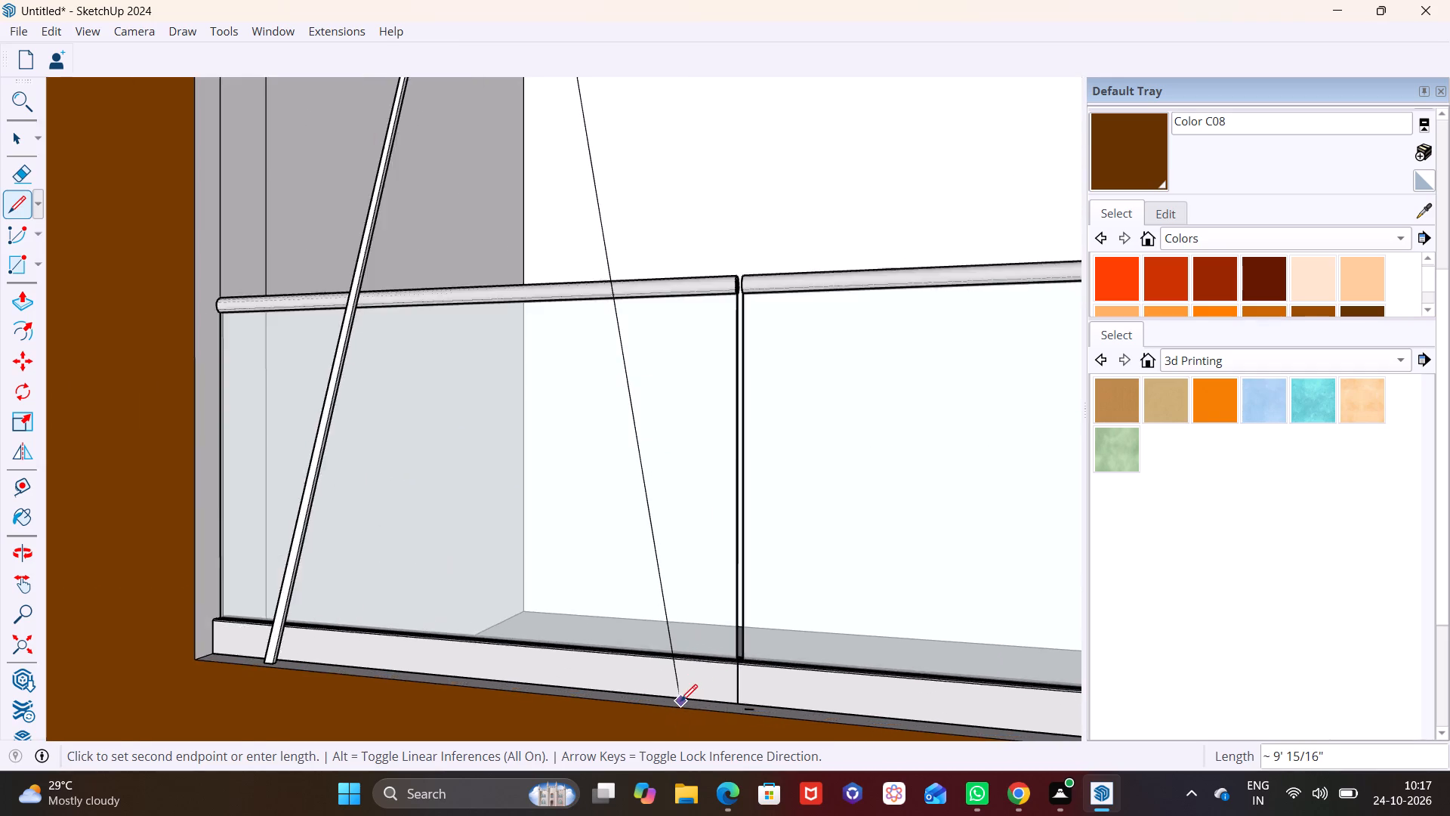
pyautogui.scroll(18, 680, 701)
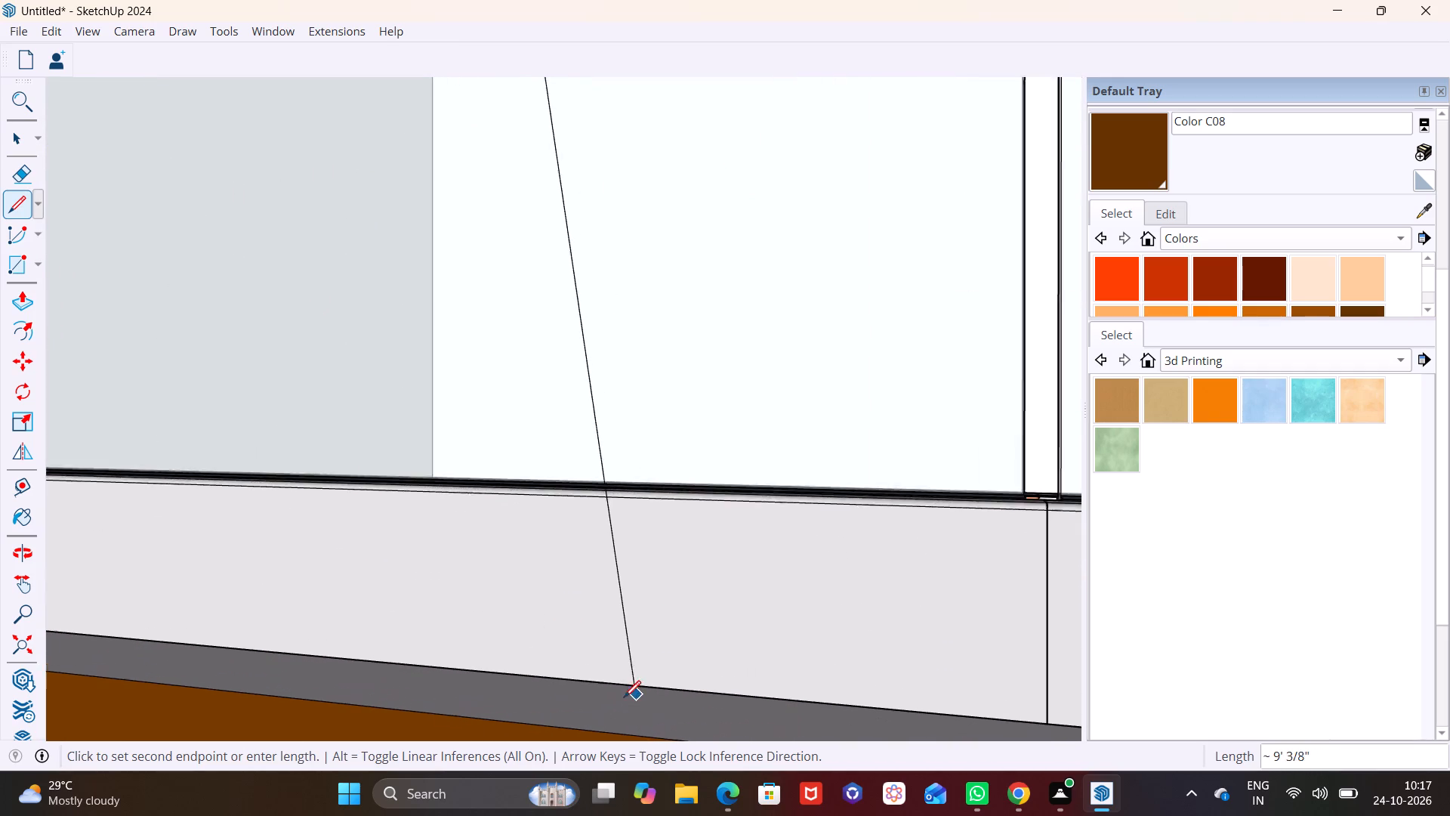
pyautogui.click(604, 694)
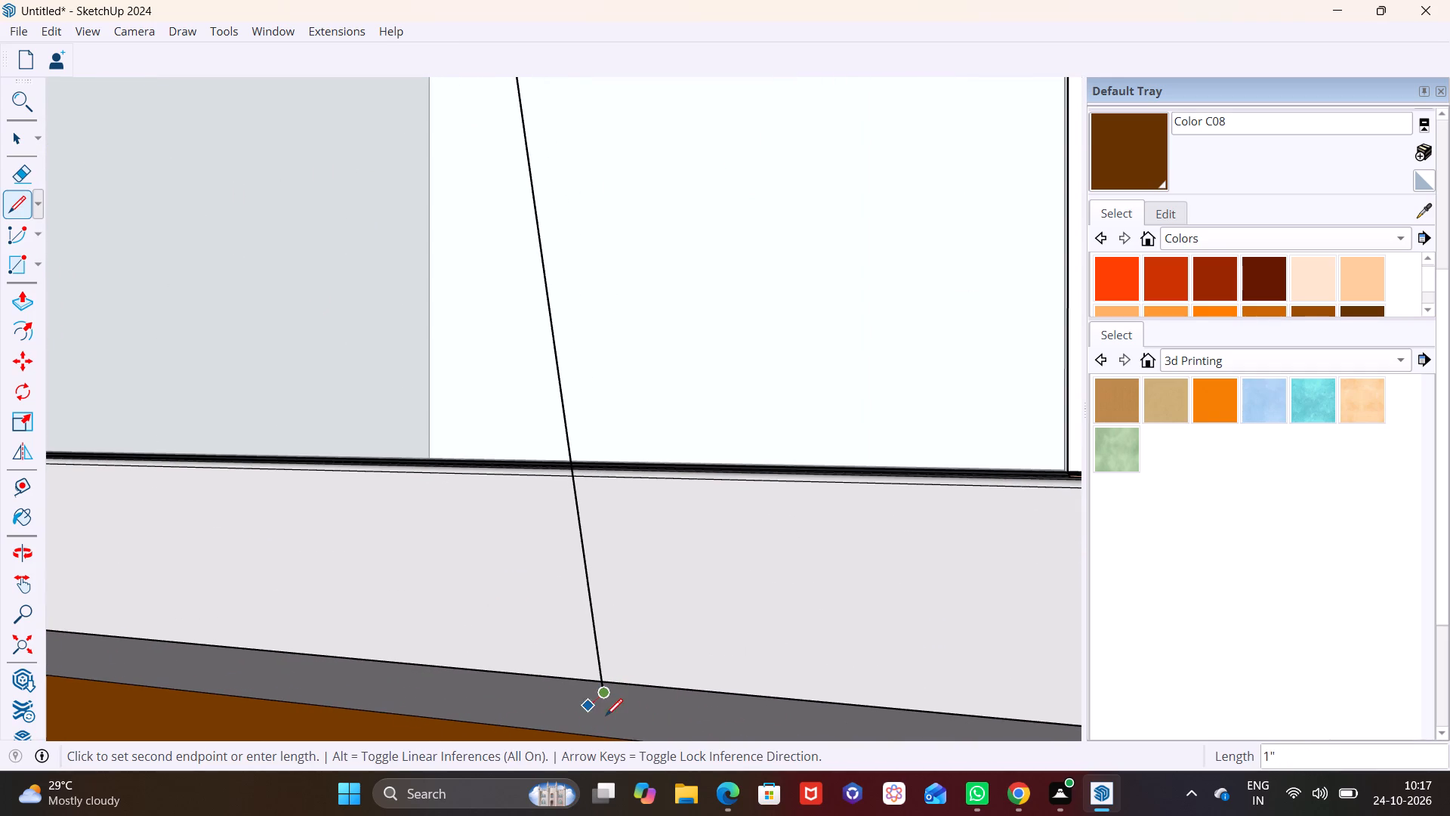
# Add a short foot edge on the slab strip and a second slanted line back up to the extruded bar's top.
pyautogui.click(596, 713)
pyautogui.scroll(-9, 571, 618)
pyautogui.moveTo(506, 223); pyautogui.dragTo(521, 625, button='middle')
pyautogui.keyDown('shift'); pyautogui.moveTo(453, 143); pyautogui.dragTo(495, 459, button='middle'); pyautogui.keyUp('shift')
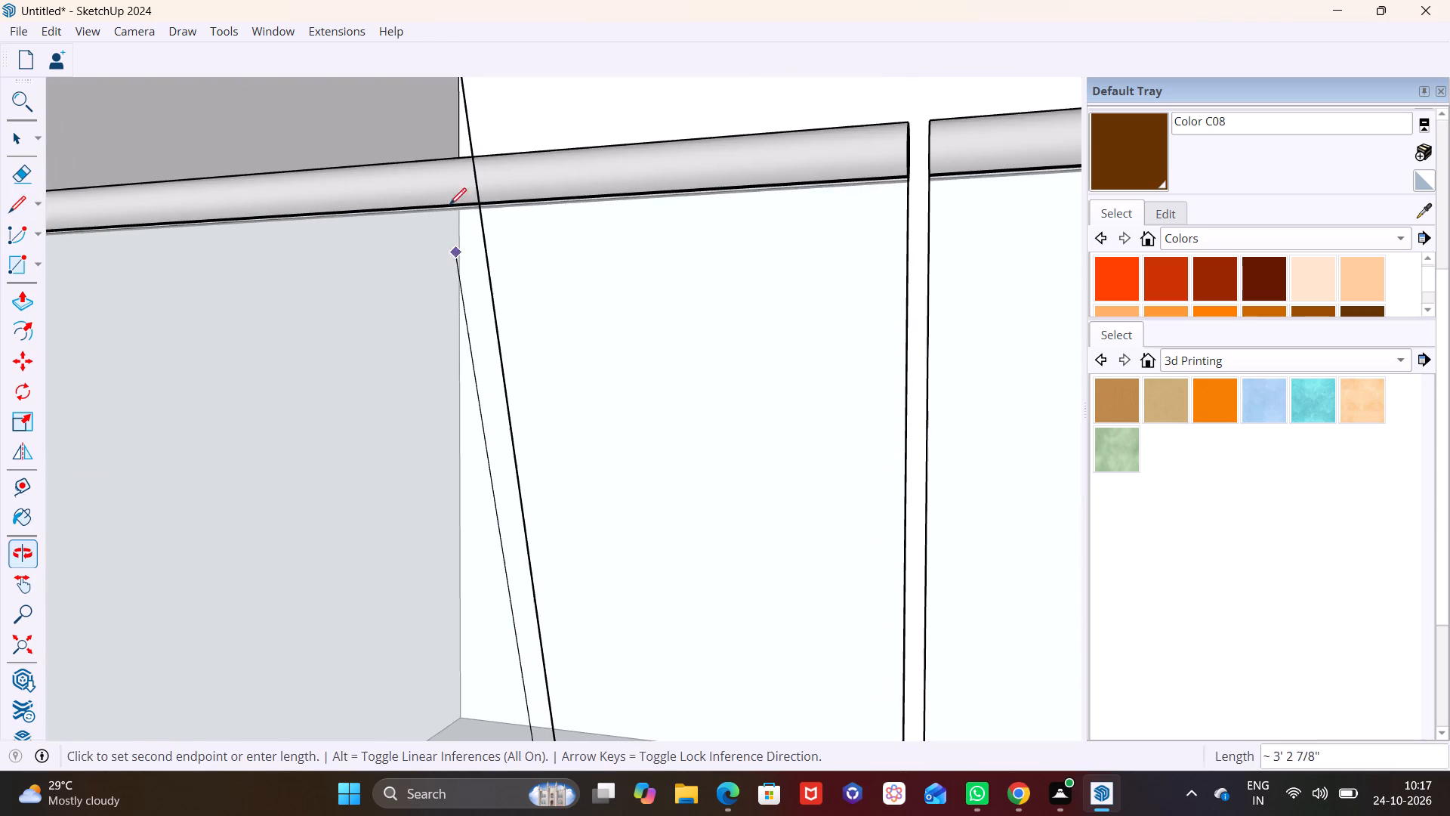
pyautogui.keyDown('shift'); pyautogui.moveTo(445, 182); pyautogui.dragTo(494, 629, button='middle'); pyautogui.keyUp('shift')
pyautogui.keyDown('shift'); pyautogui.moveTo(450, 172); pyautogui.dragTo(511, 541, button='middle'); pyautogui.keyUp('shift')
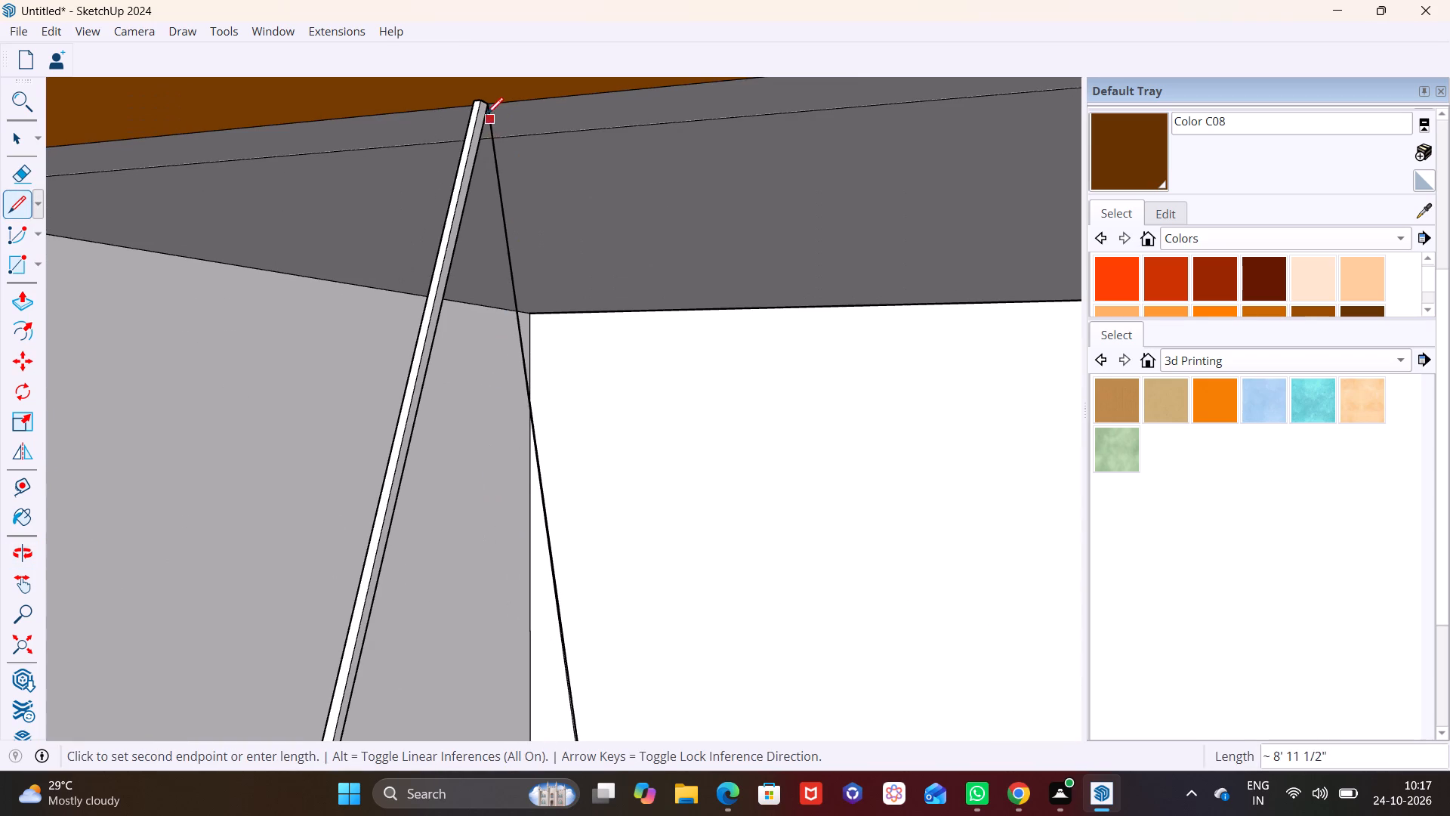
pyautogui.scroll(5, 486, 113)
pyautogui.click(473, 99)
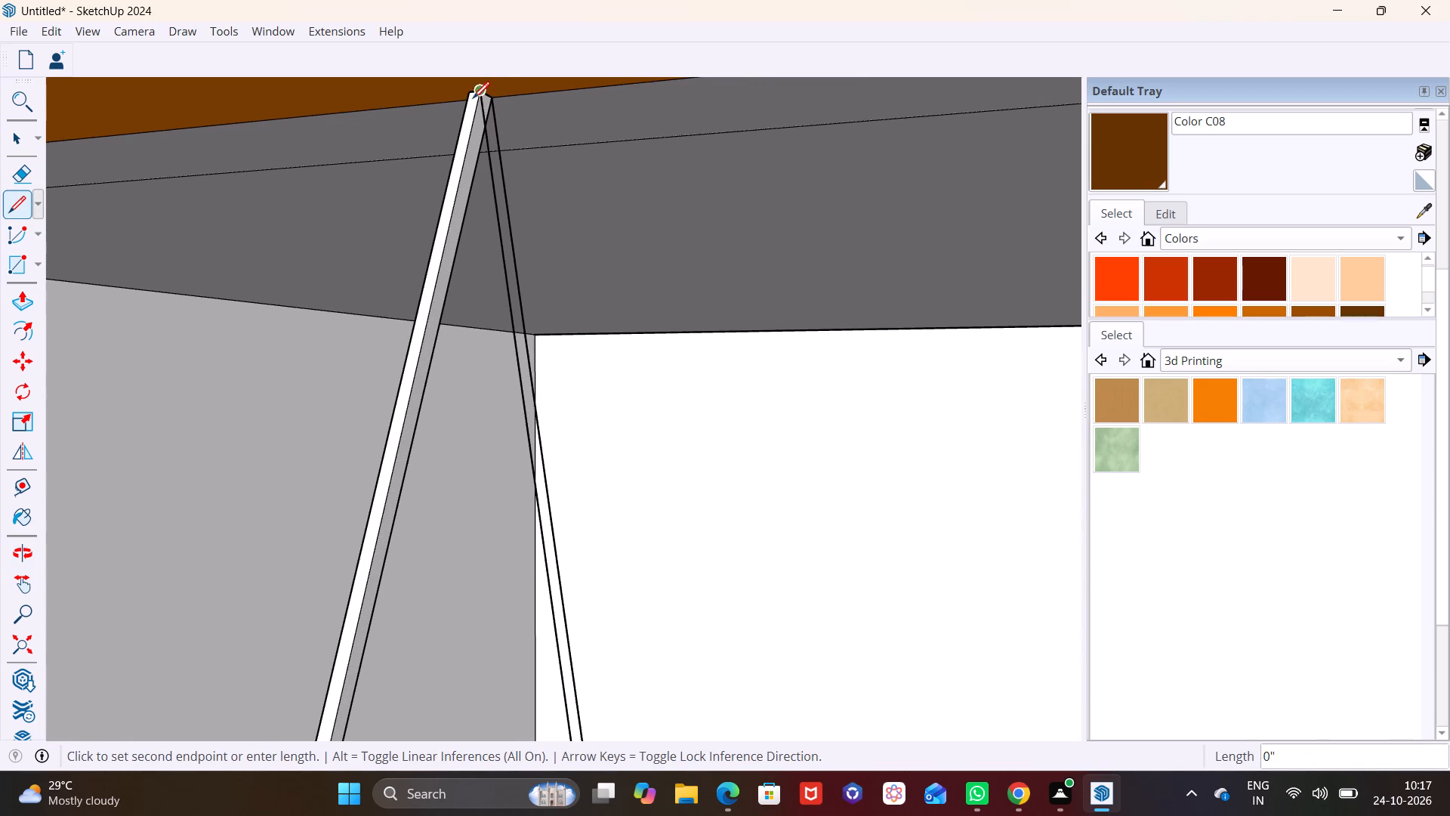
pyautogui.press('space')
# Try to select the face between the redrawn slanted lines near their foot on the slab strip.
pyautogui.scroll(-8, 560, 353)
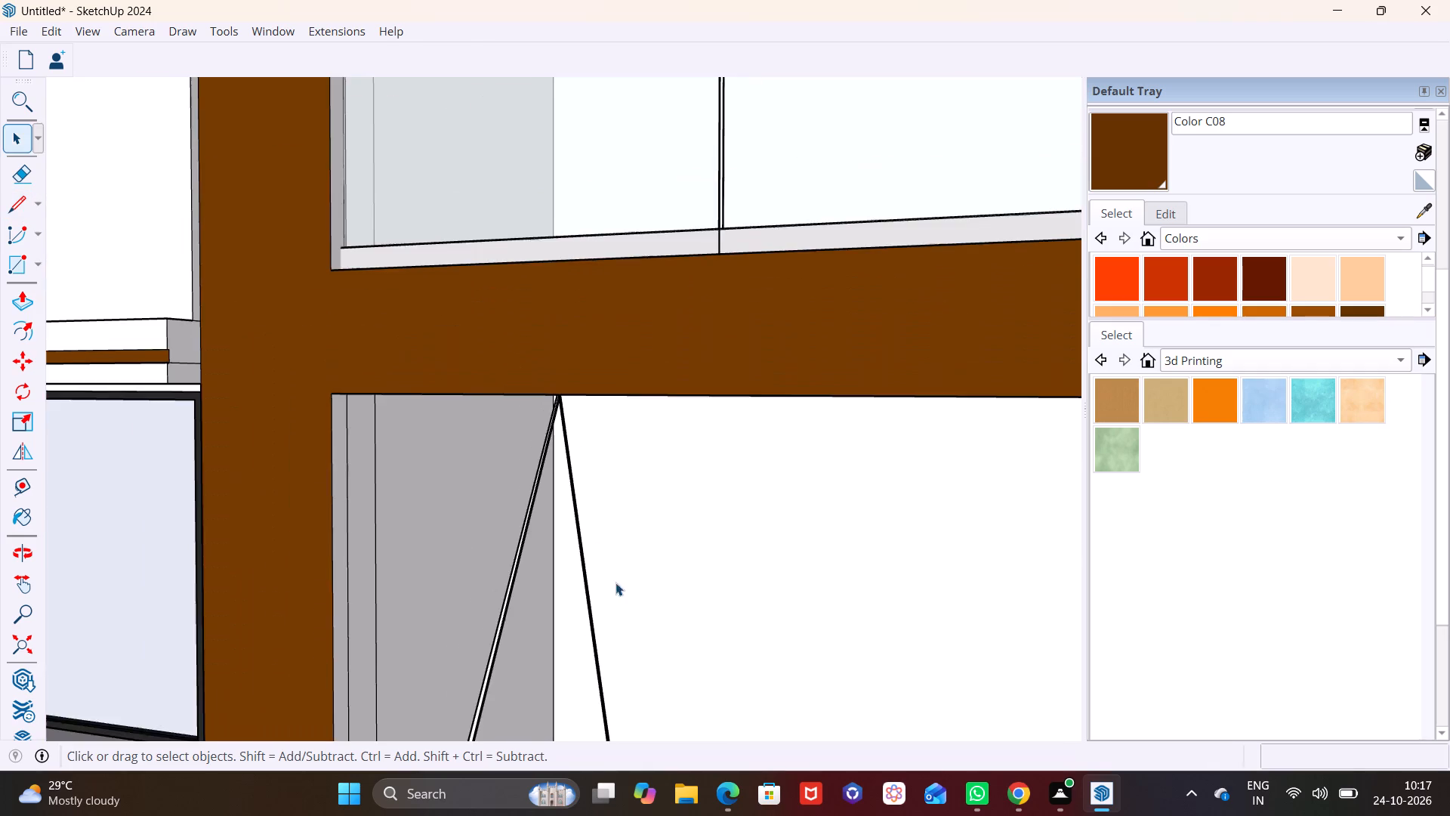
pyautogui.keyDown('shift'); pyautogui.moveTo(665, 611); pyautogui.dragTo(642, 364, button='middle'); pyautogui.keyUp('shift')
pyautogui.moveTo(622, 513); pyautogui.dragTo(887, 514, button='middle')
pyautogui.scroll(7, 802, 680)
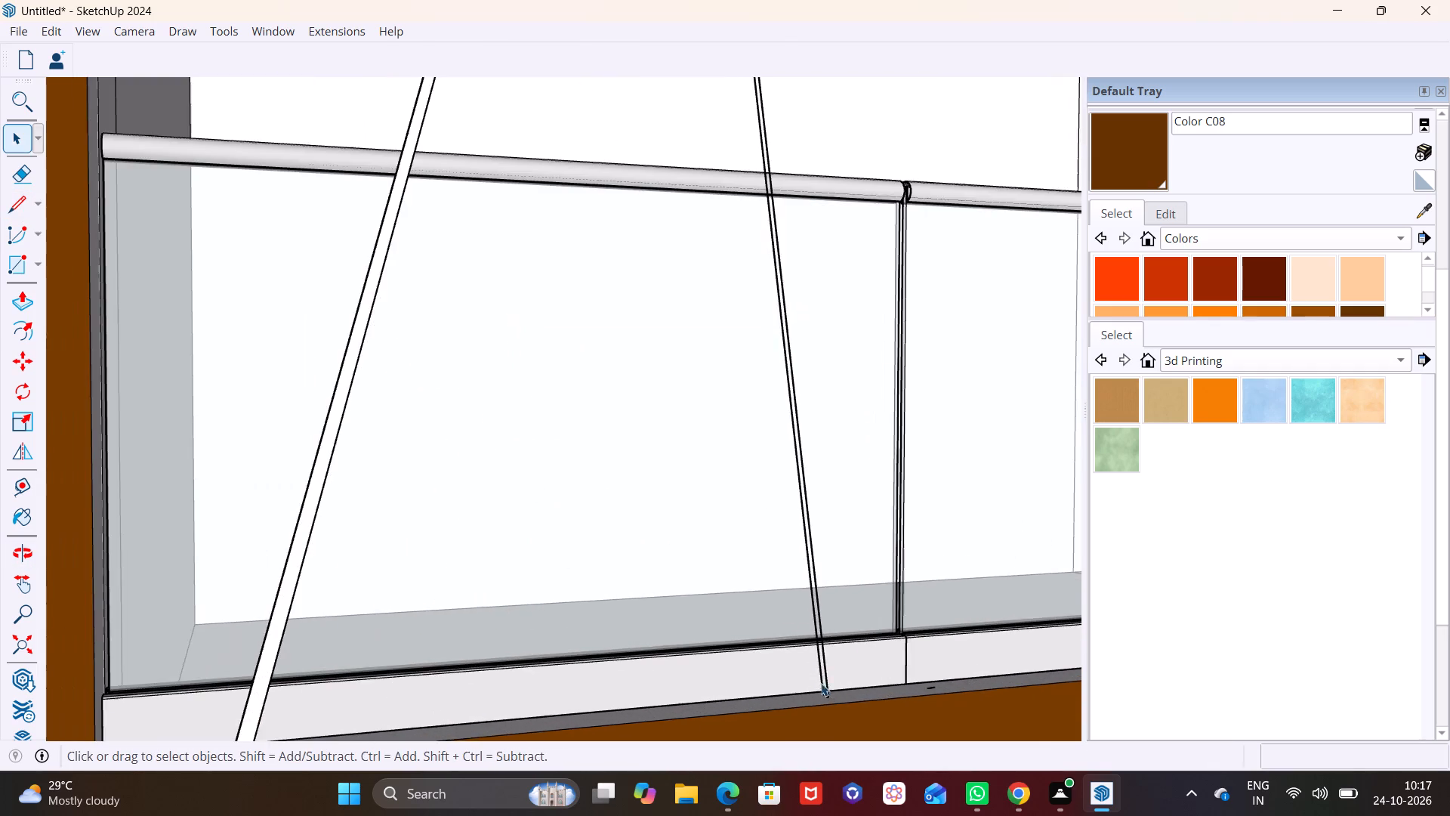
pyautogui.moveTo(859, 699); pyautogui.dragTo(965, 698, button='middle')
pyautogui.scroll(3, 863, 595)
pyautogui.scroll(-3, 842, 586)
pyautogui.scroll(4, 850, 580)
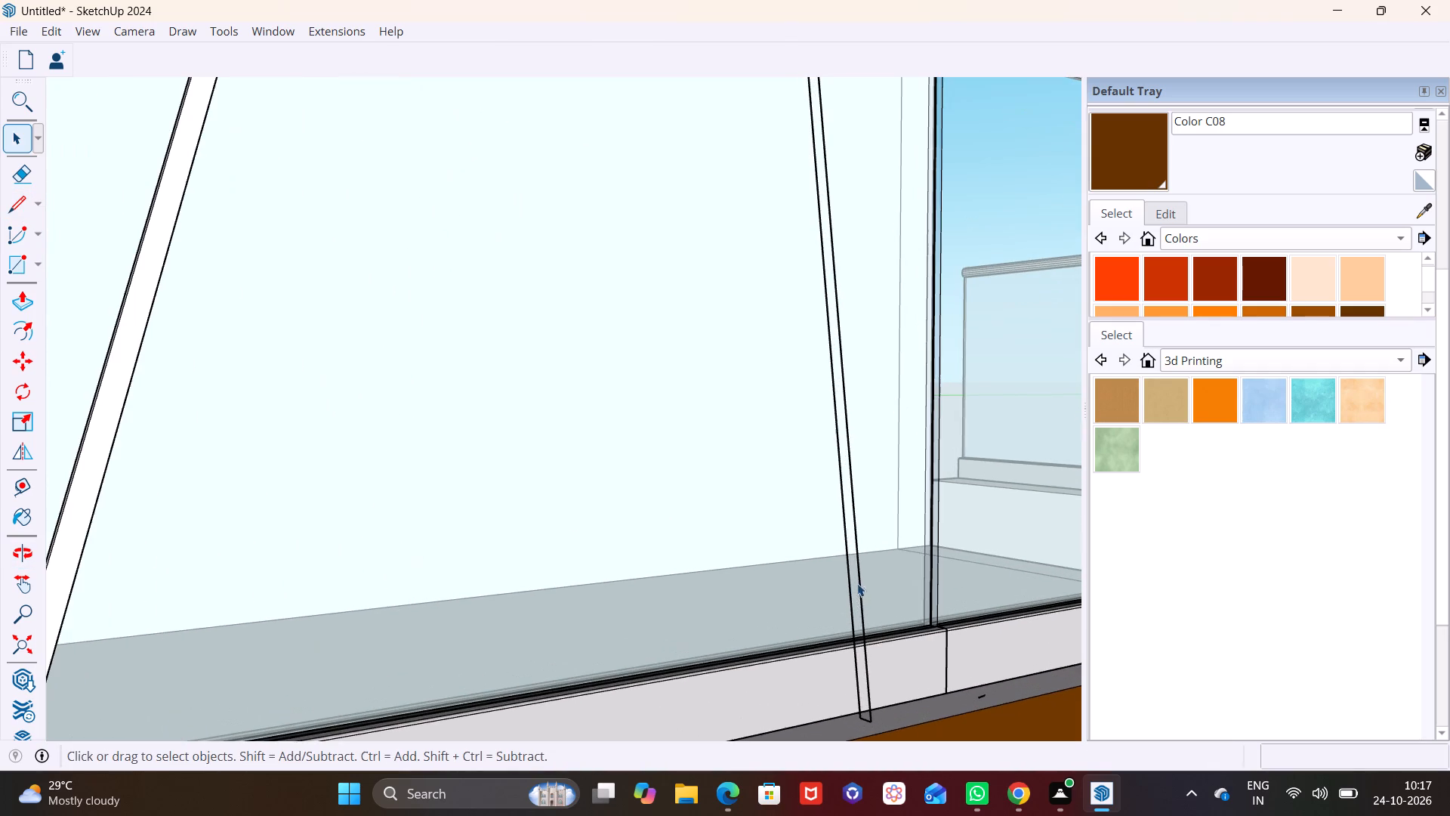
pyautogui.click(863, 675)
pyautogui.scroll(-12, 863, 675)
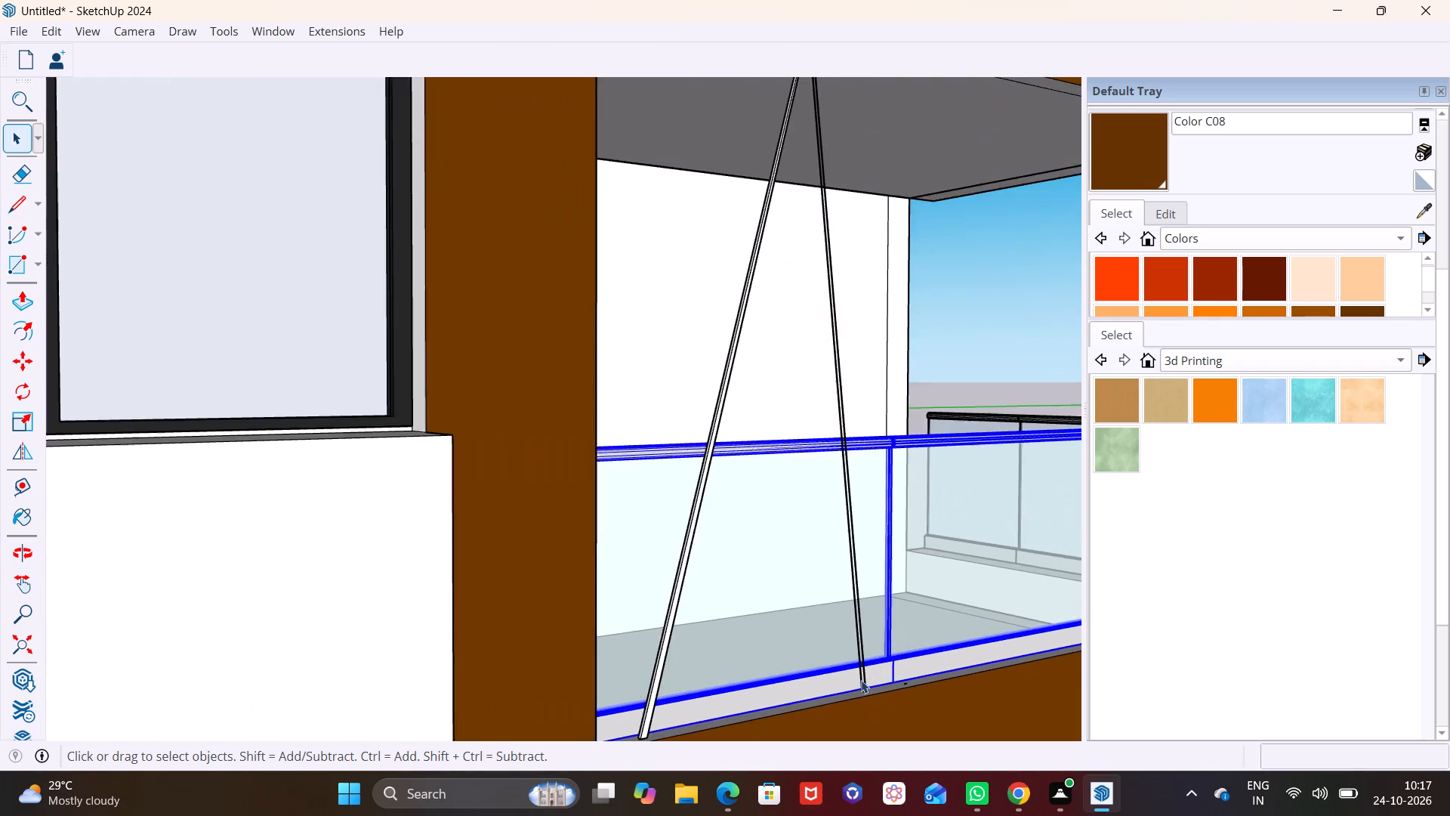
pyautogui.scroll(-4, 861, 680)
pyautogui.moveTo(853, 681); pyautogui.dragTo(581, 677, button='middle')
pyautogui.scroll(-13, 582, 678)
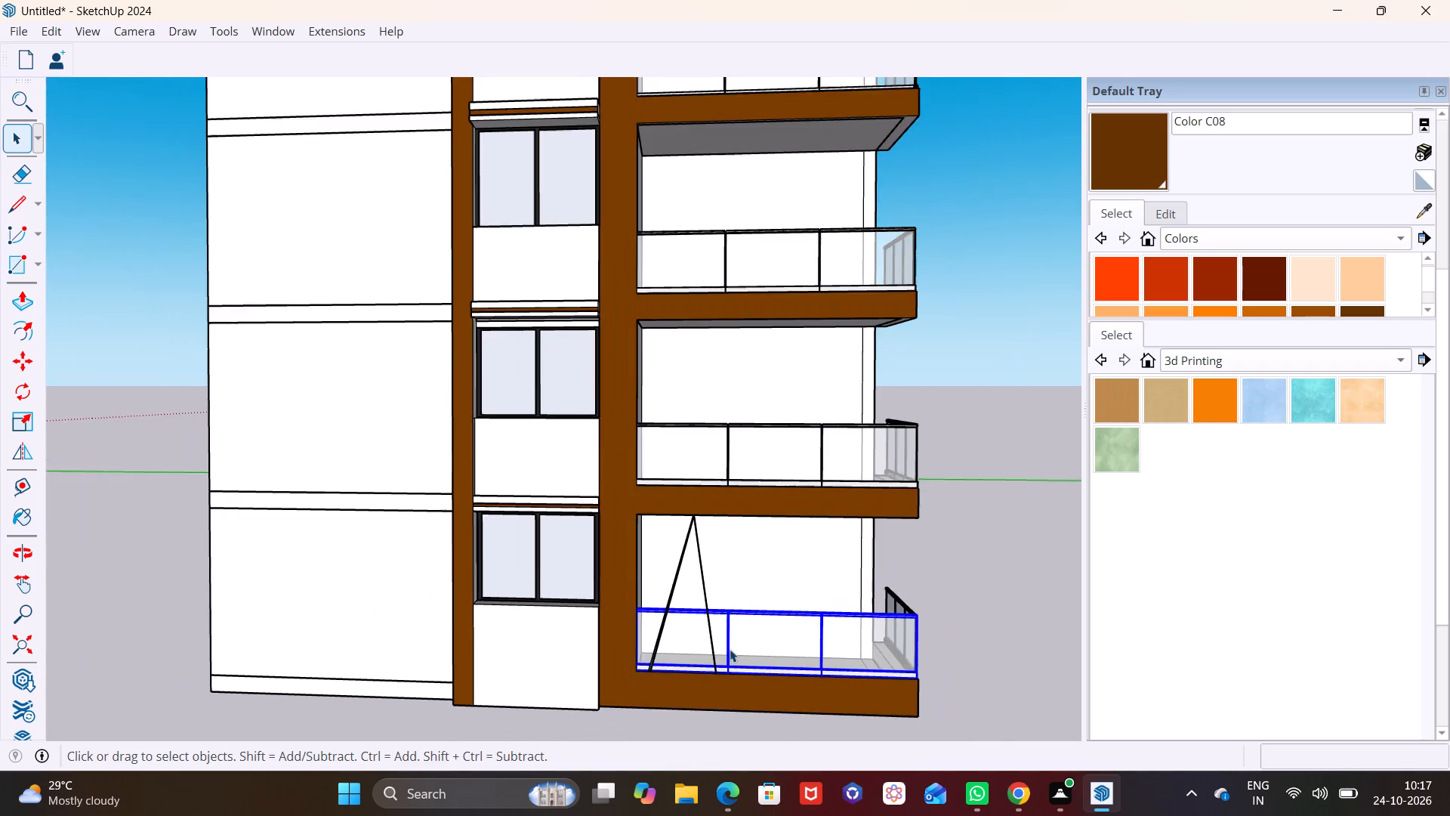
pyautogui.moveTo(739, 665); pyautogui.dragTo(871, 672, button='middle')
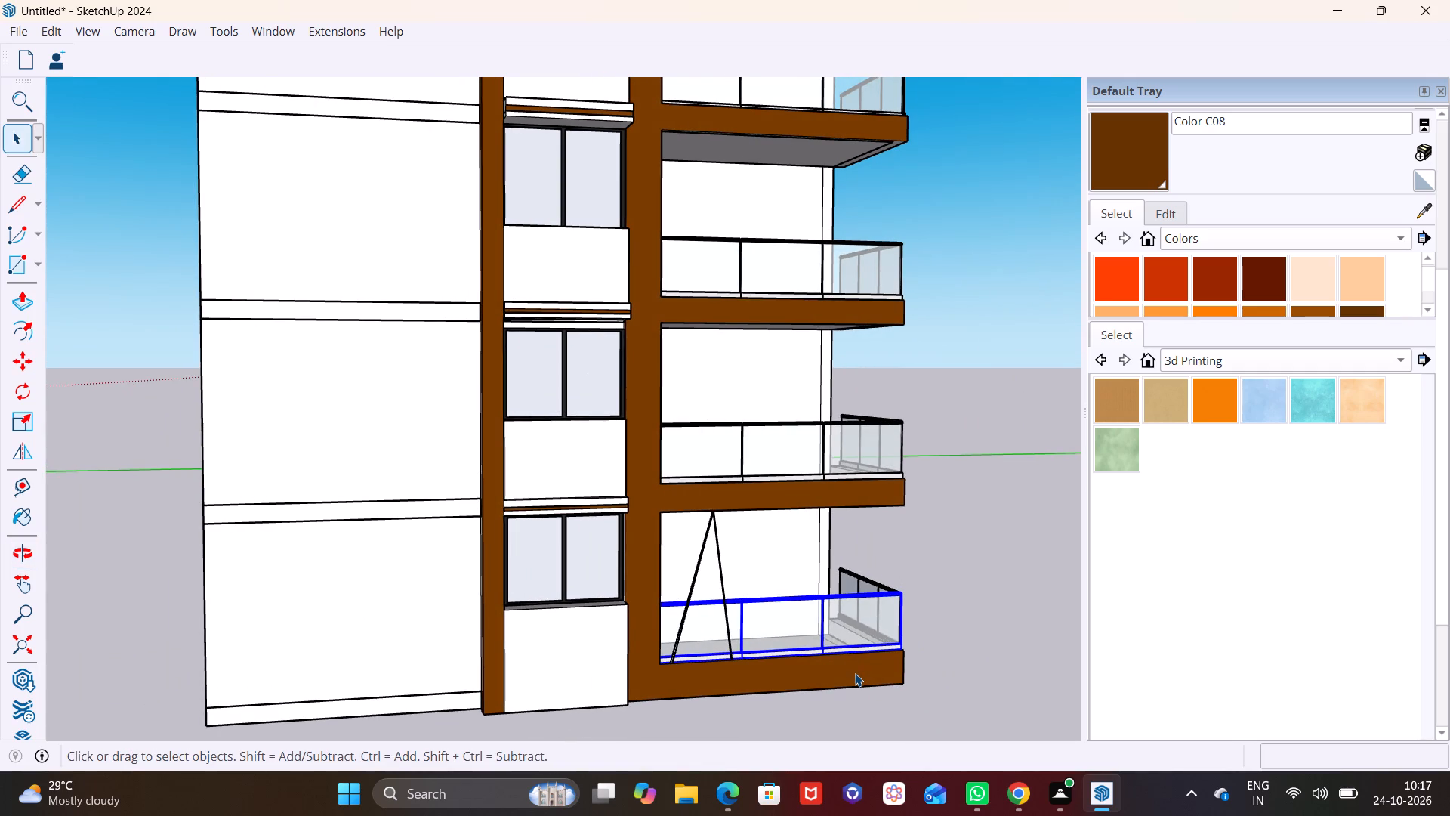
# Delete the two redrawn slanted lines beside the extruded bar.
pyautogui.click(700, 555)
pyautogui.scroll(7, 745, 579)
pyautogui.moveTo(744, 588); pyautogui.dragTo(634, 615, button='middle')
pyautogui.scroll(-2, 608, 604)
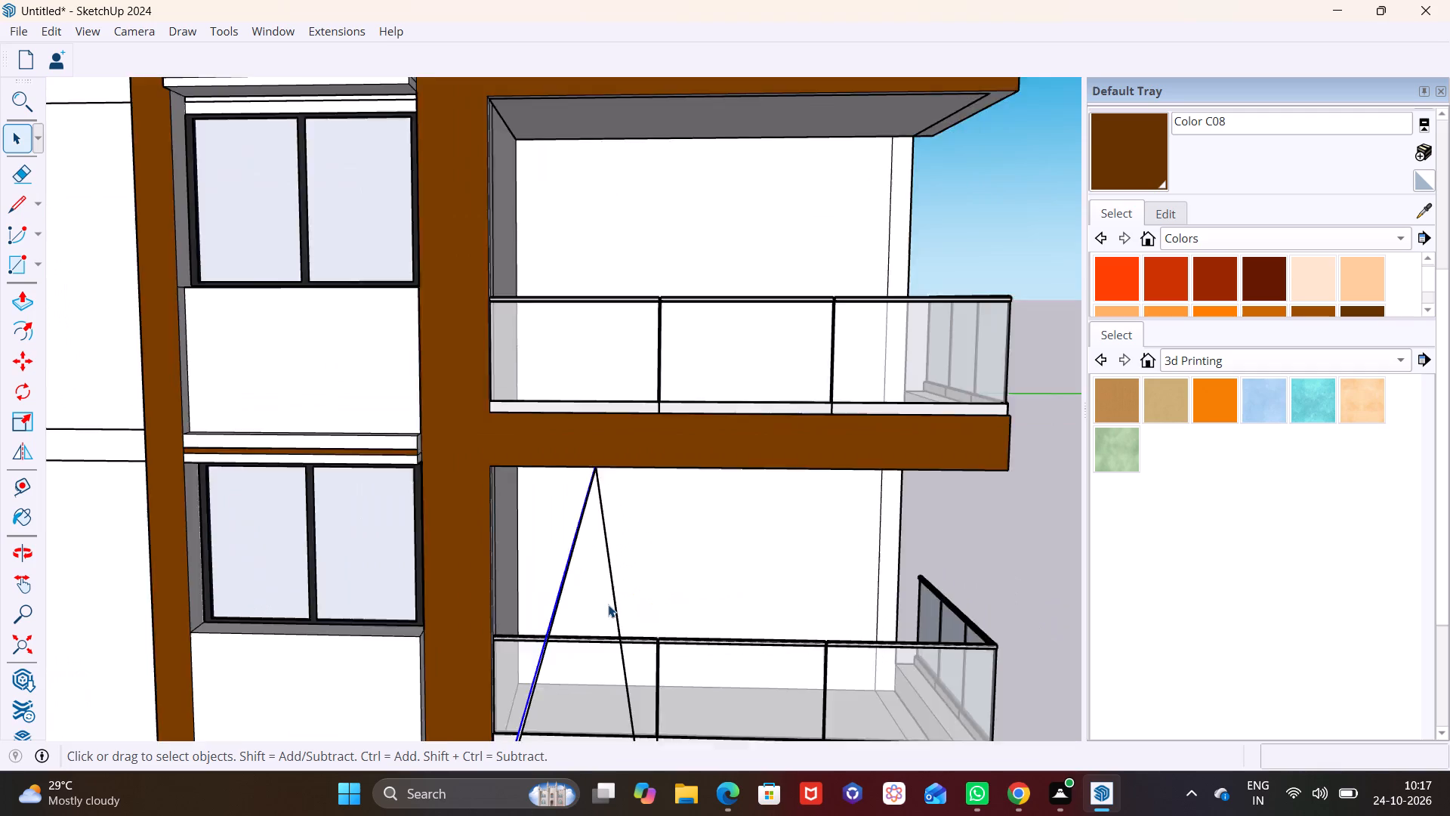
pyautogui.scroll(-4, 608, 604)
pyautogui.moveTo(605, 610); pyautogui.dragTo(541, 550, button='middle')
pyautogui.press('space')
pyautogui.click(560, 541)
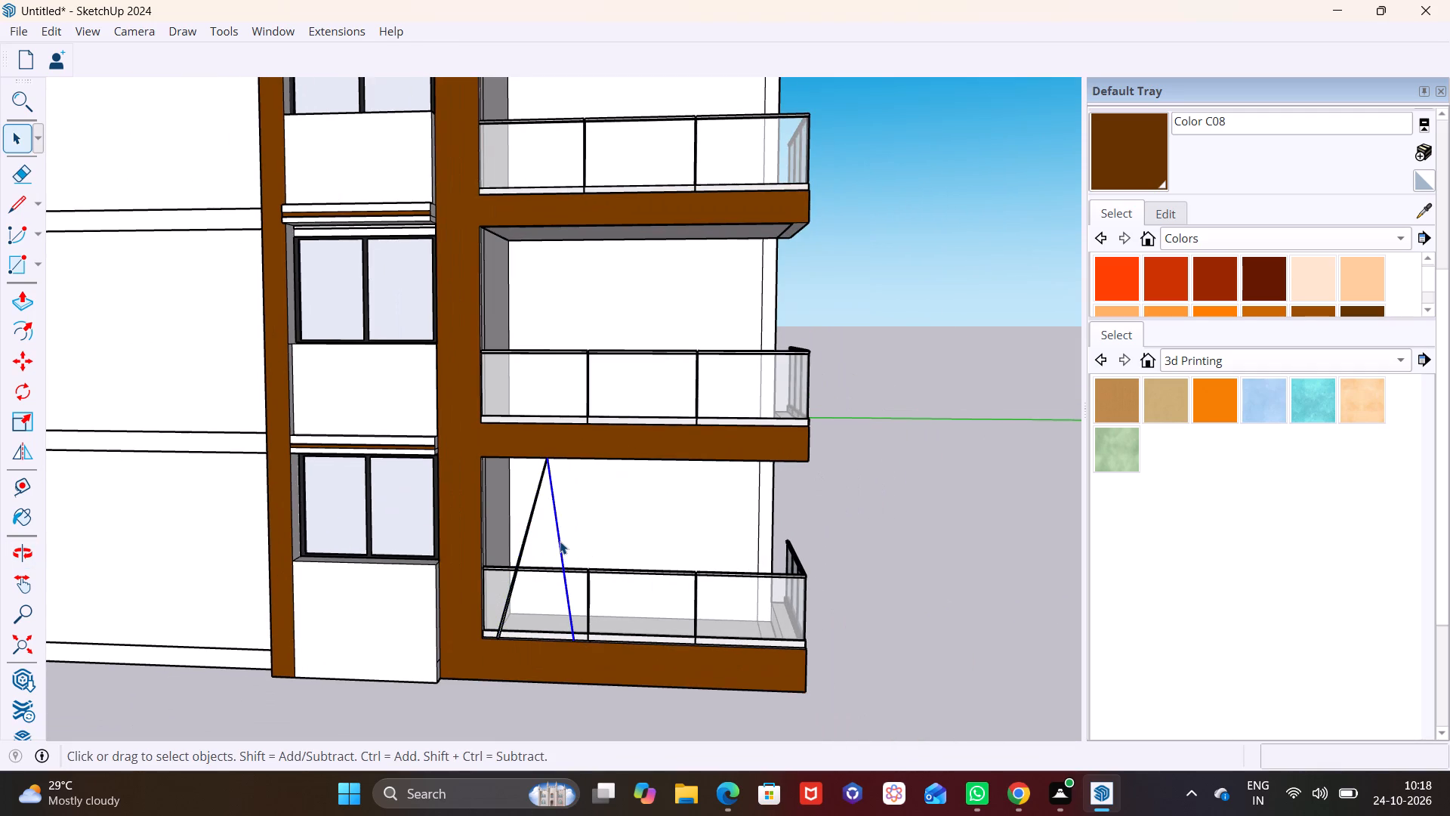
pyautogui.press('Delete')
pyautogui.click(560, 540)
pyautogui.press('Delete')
# Select the entire extruded slanted bar and copy it about 19' 8" along the green axis, clear of the building.
pyautogui.scroll(2, 517, 523)
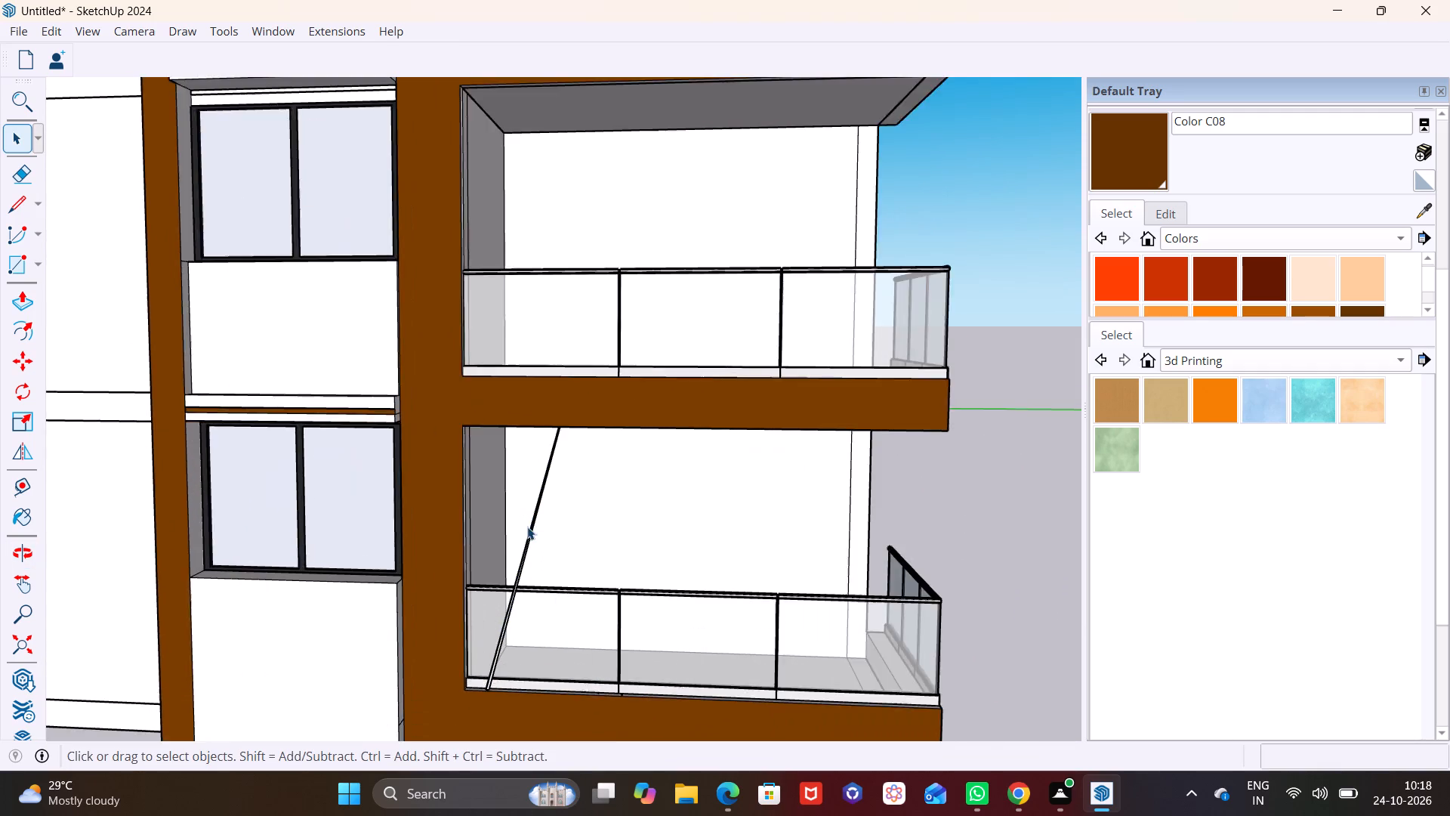
pyautogui.scroll(4, 527, 527)
pyautogui.click(531, 528)
pyautogui.doubleClick(531, 528)
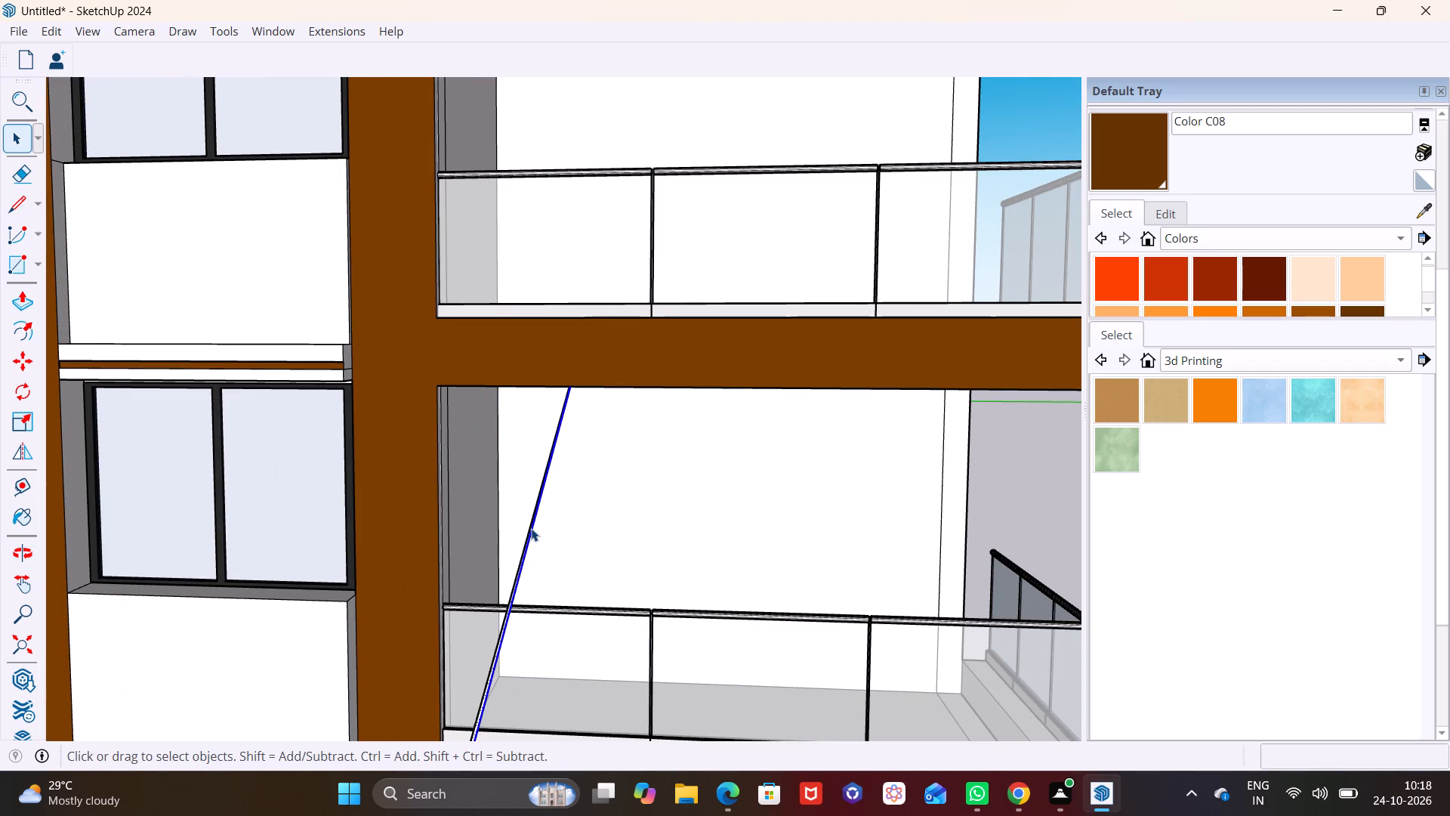
pyautogui.scroll(7, 517, 598)
pyautogui.doubleClick(485, 643)
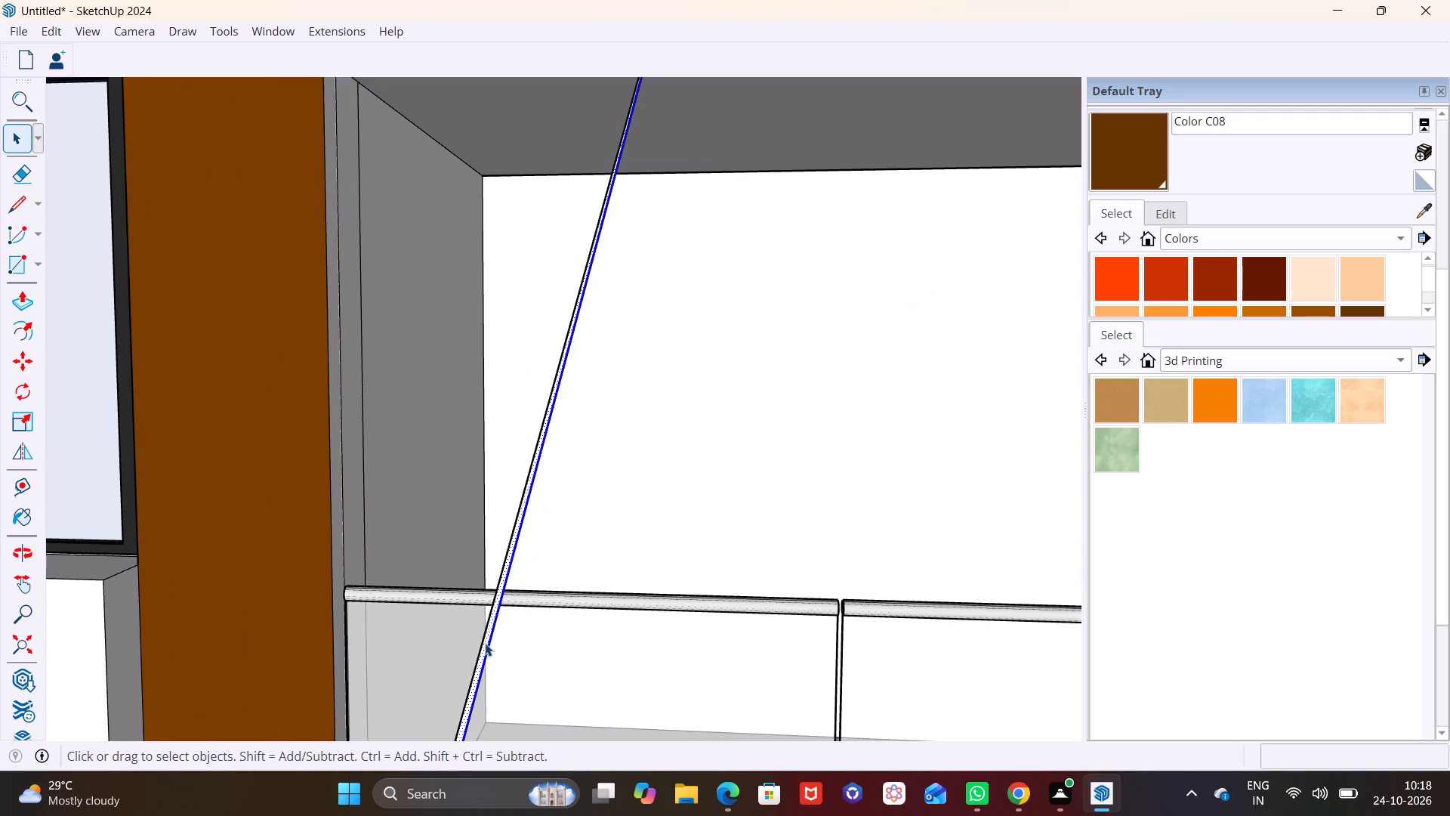
pyautogui.keyDown('ctrl'); pyautogui.doubleClick(485, 641); pyautogui.keyUp('ctrl')
pyautogui.keyDown('ctrl'); pyautogui.doubleClick(490, 637); pyautogui.keyUp('ctrl')
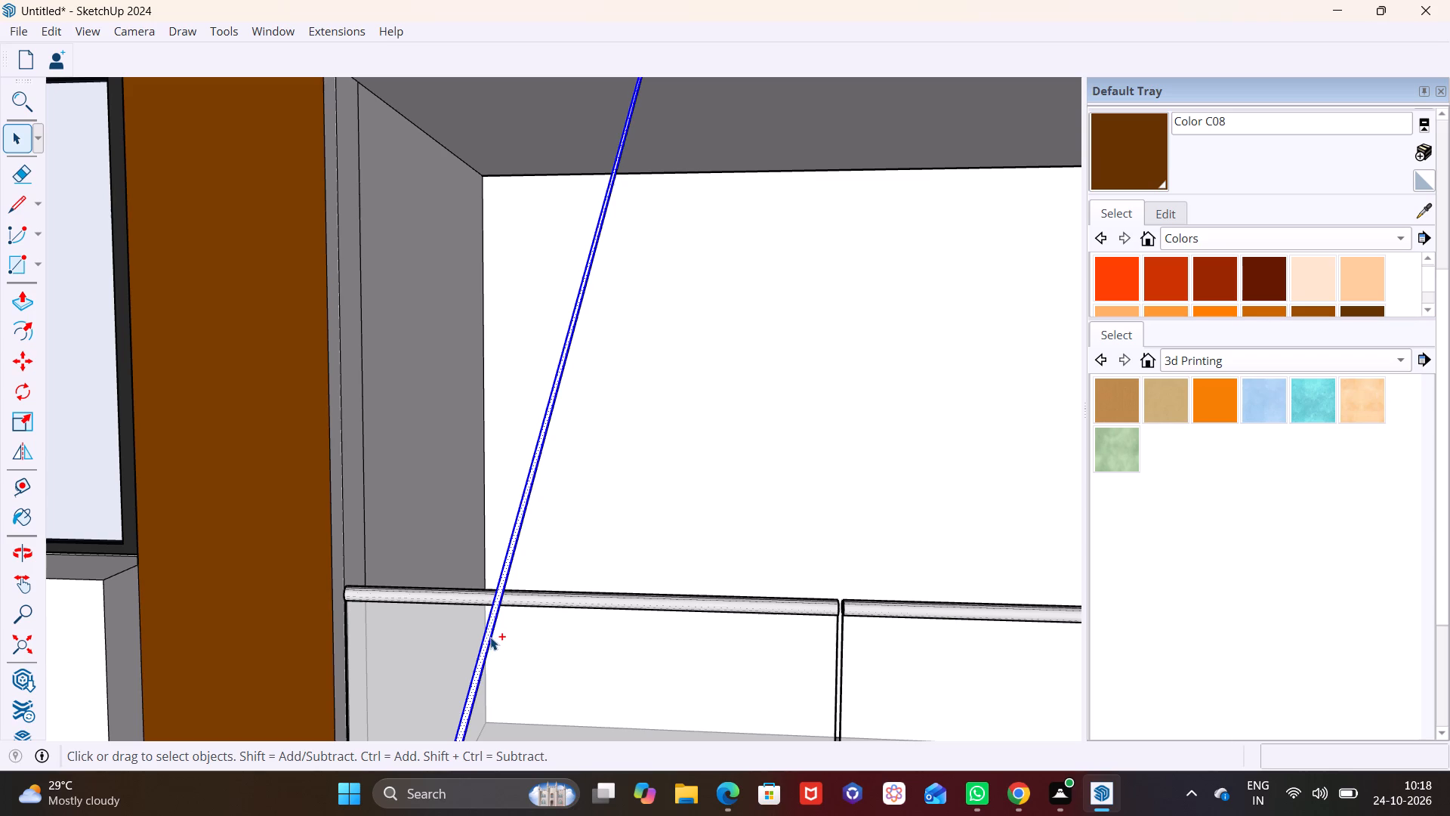
pyautogui.scroll(-8, 516, 610)
pyautogui.keyDown('ctrl'); pyautogui.moveTo(548, 616); pyautogui.dragTo(528, 607, button='middle'); pyautogui.keyUp('ctrl')
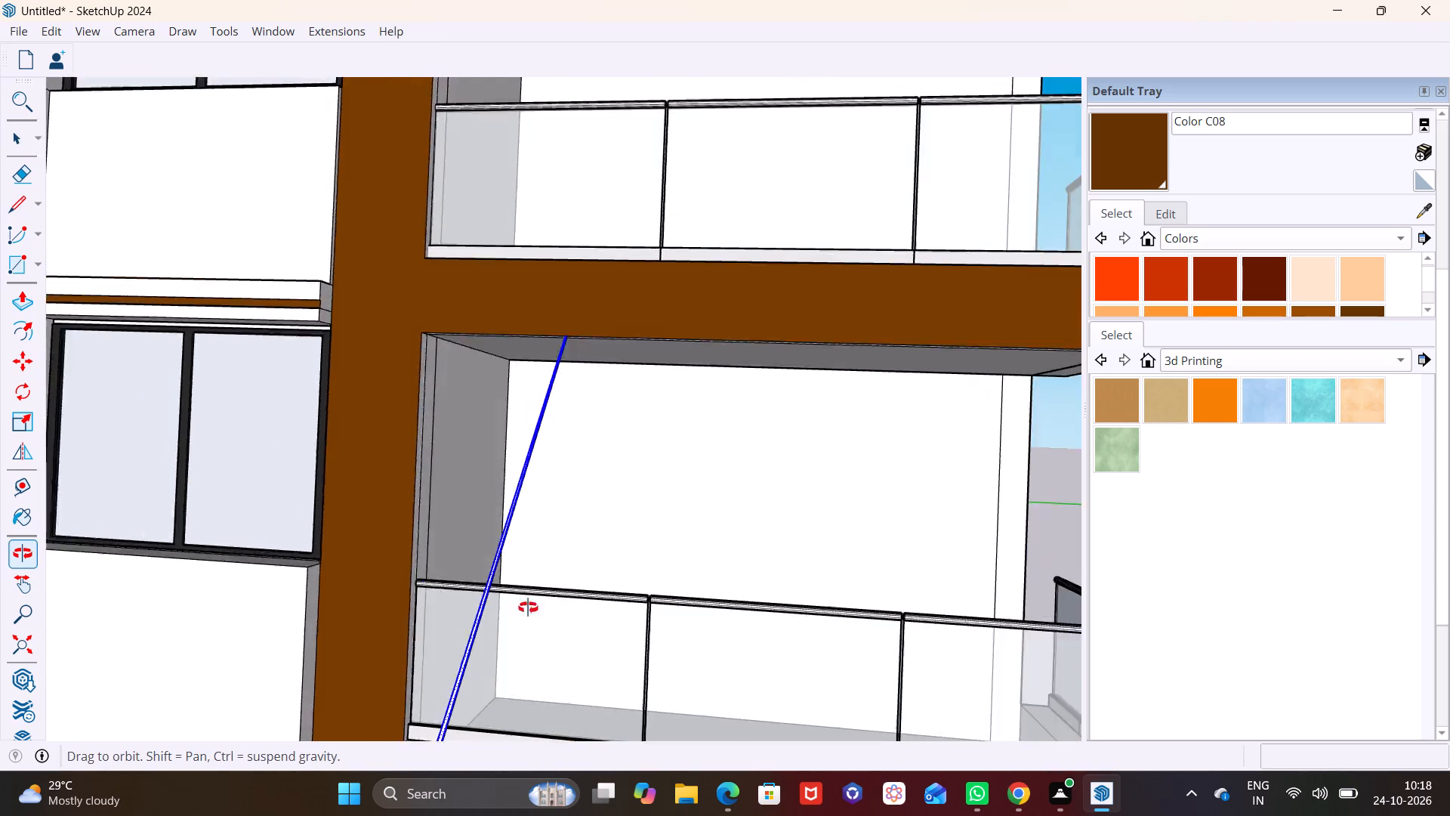
pyautogui.keyDown('ctrl'); pyautogui.moveTo(528, 607); pyautogui.dragTo(550, 651, button='middle'); pyautogui.keyUp('ctrl')
pyautogui.keyDown('shift'); pyautogui.moveTo(558, 641); pyautogui.dragTo(547, 516, button='middle'); pyautogui.keyUp('shift')
pyautogui.scroll(2, 495, 588)
pyautogui.scroll(-2, 495, 588)
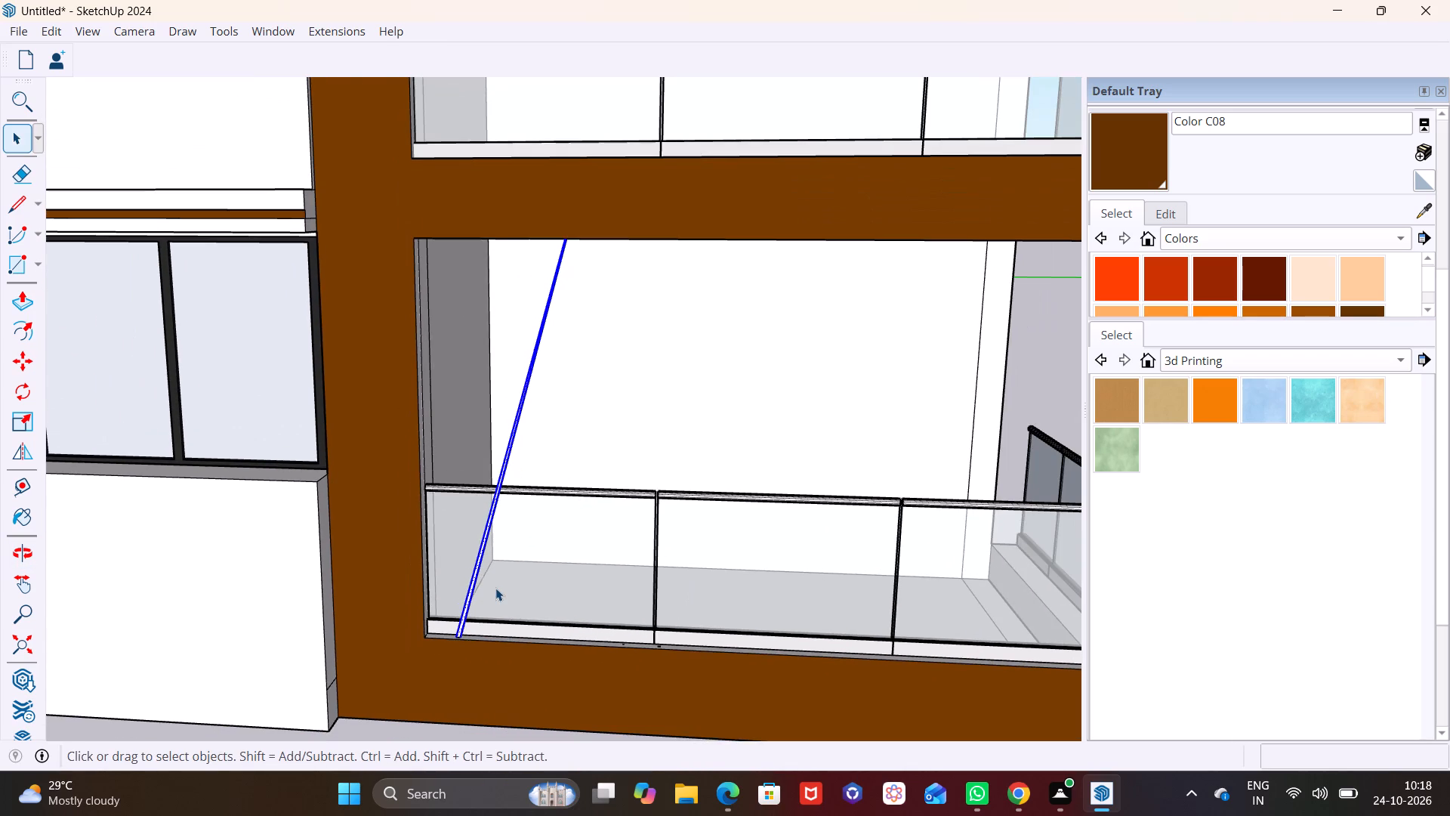
pyautogui.press('m')
pyautogui.click(462, 632)
pyautogui.scroll(-8, 600, 657)
pyautogui.keyDown('shift'); pyautogui.moveTo(739, 669); pyautogui.dragTo(512, 633, button='middle'); pyautogui.keyUp('shift')
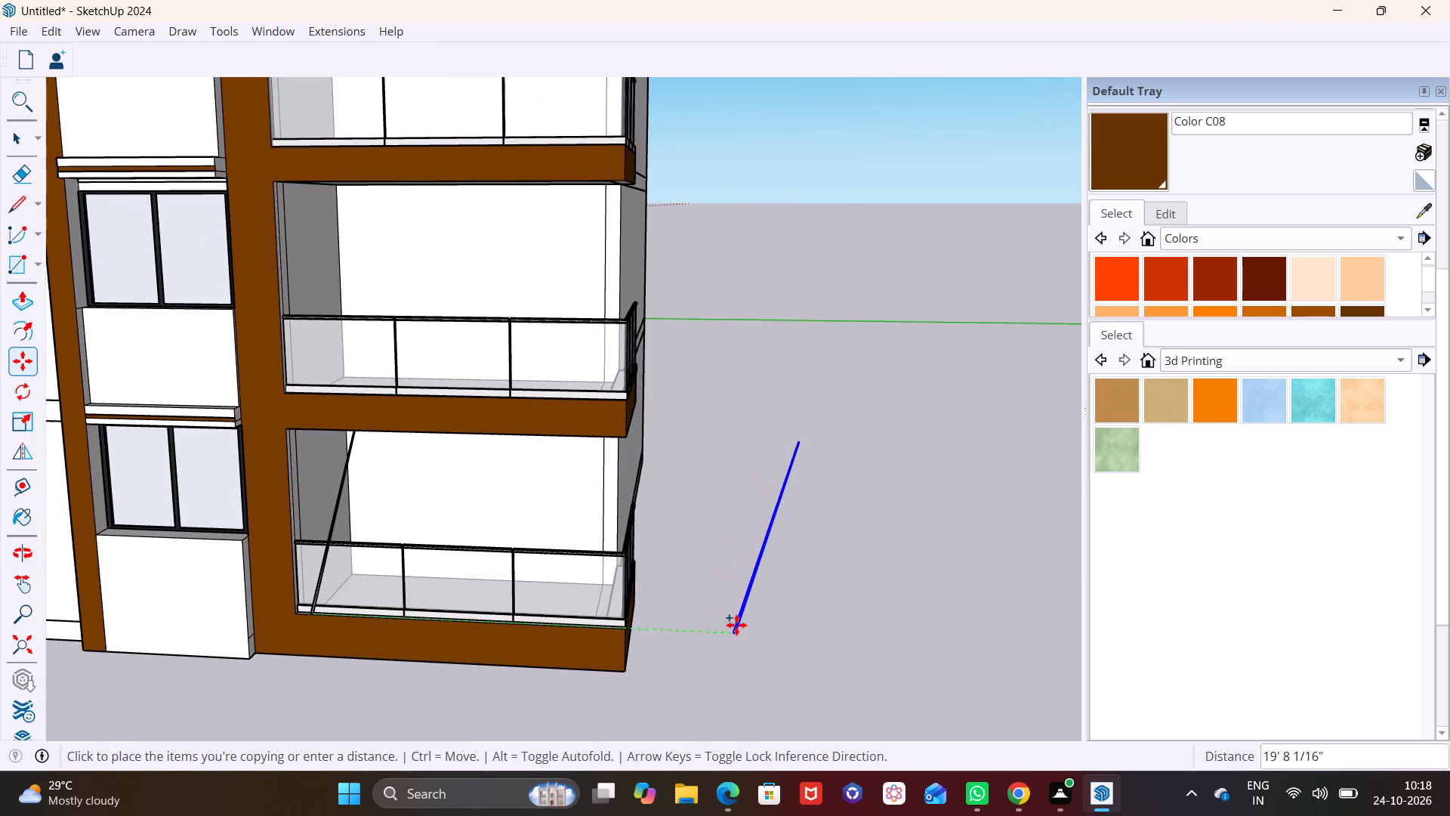
pyautogui.click(736, 625)
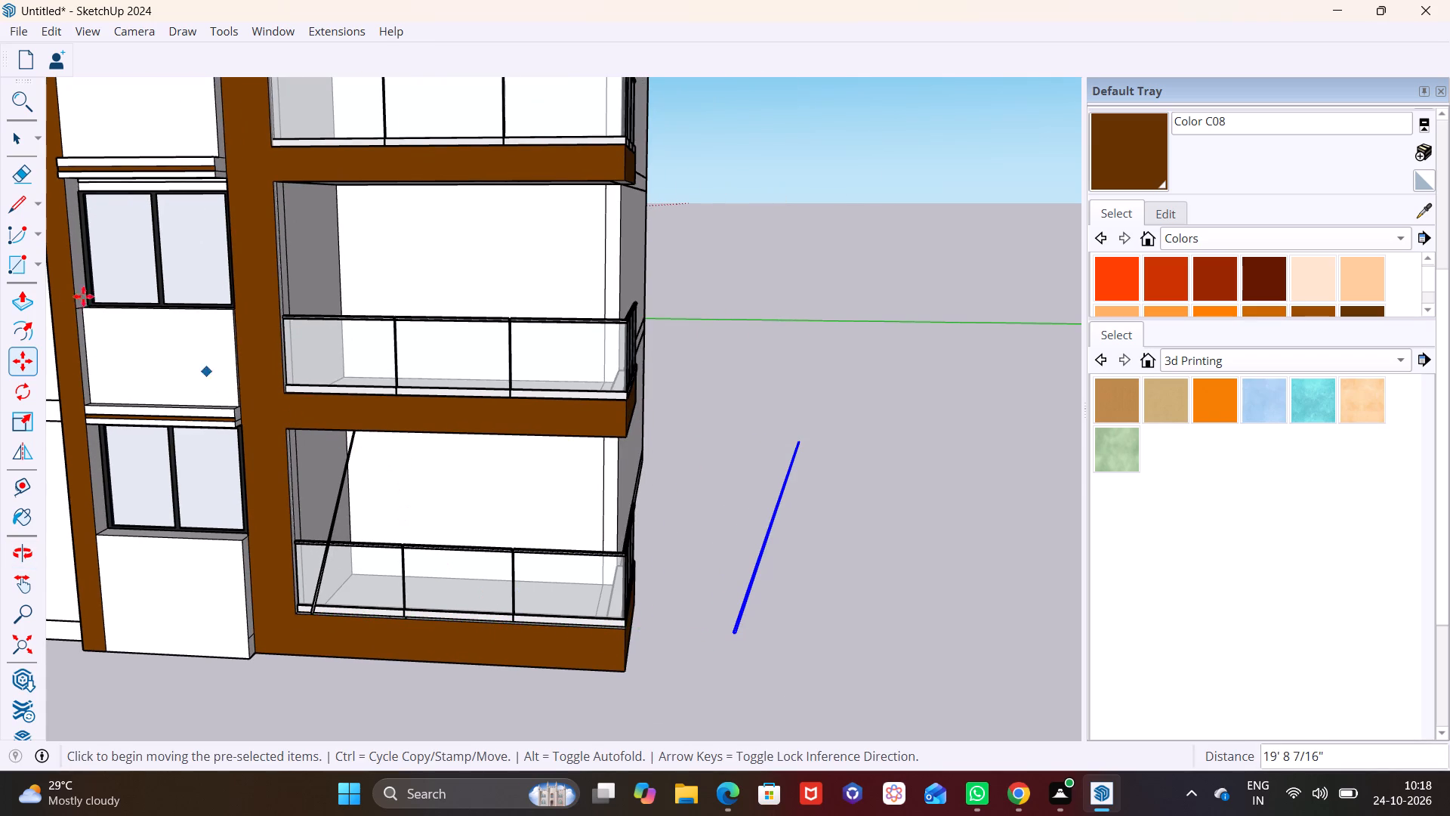
# Flip the copied slanted bar along the green axis so it leans the opposite way.
pyautogui.click(24, 449)
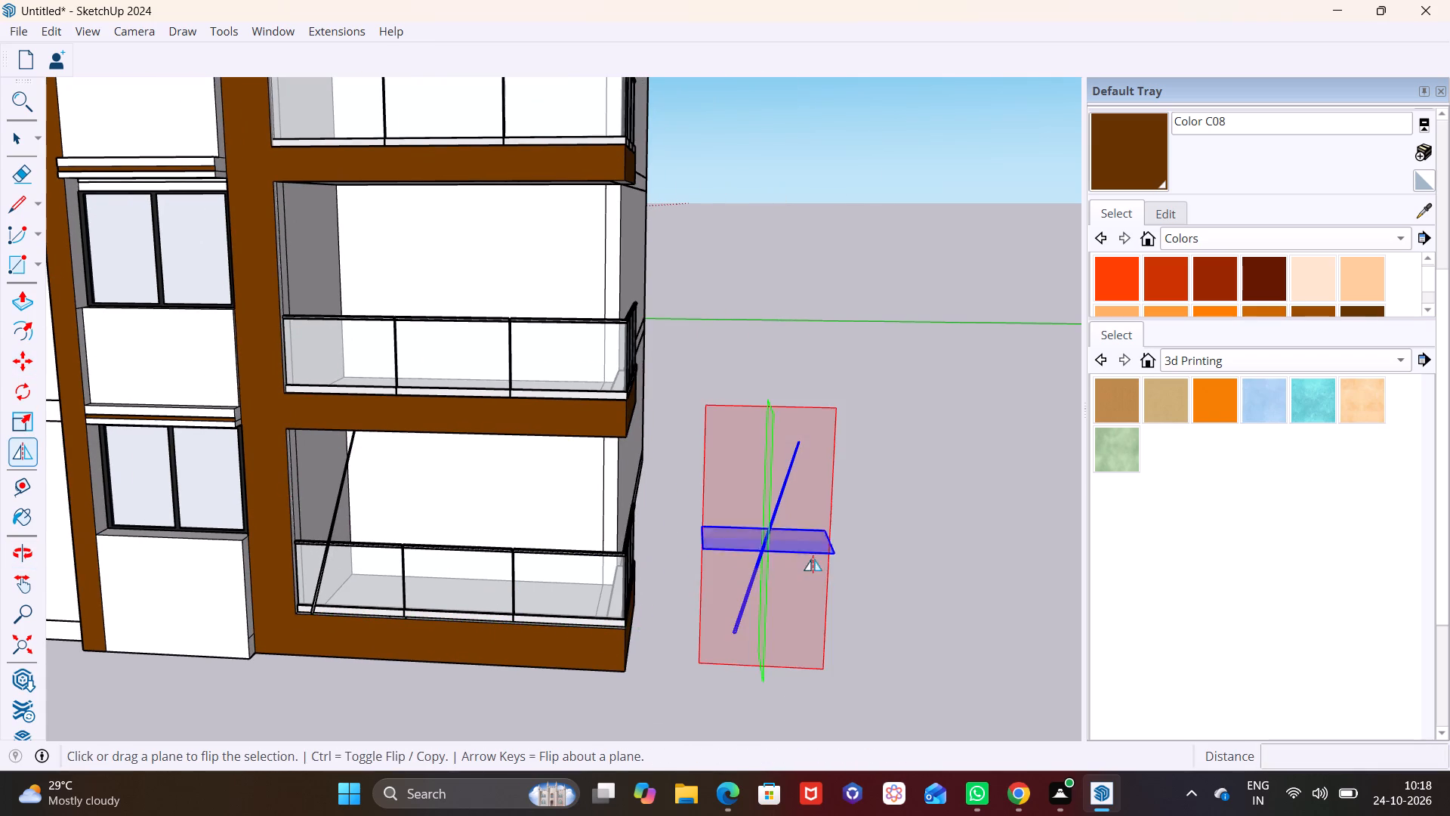
pyautogui.click(782, 497)
pyautogui.click(769, 490)
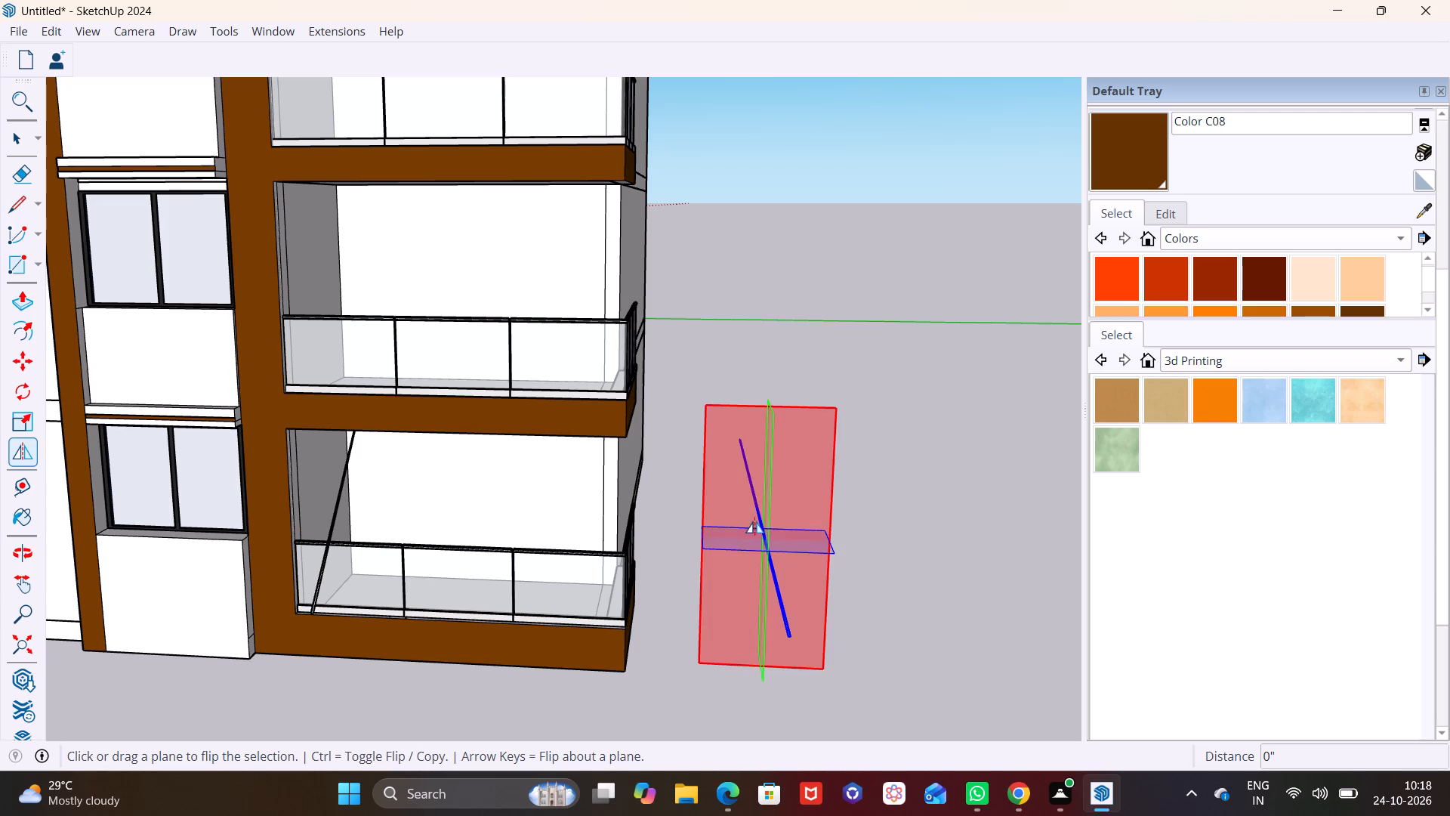
pyautogui.press('space')
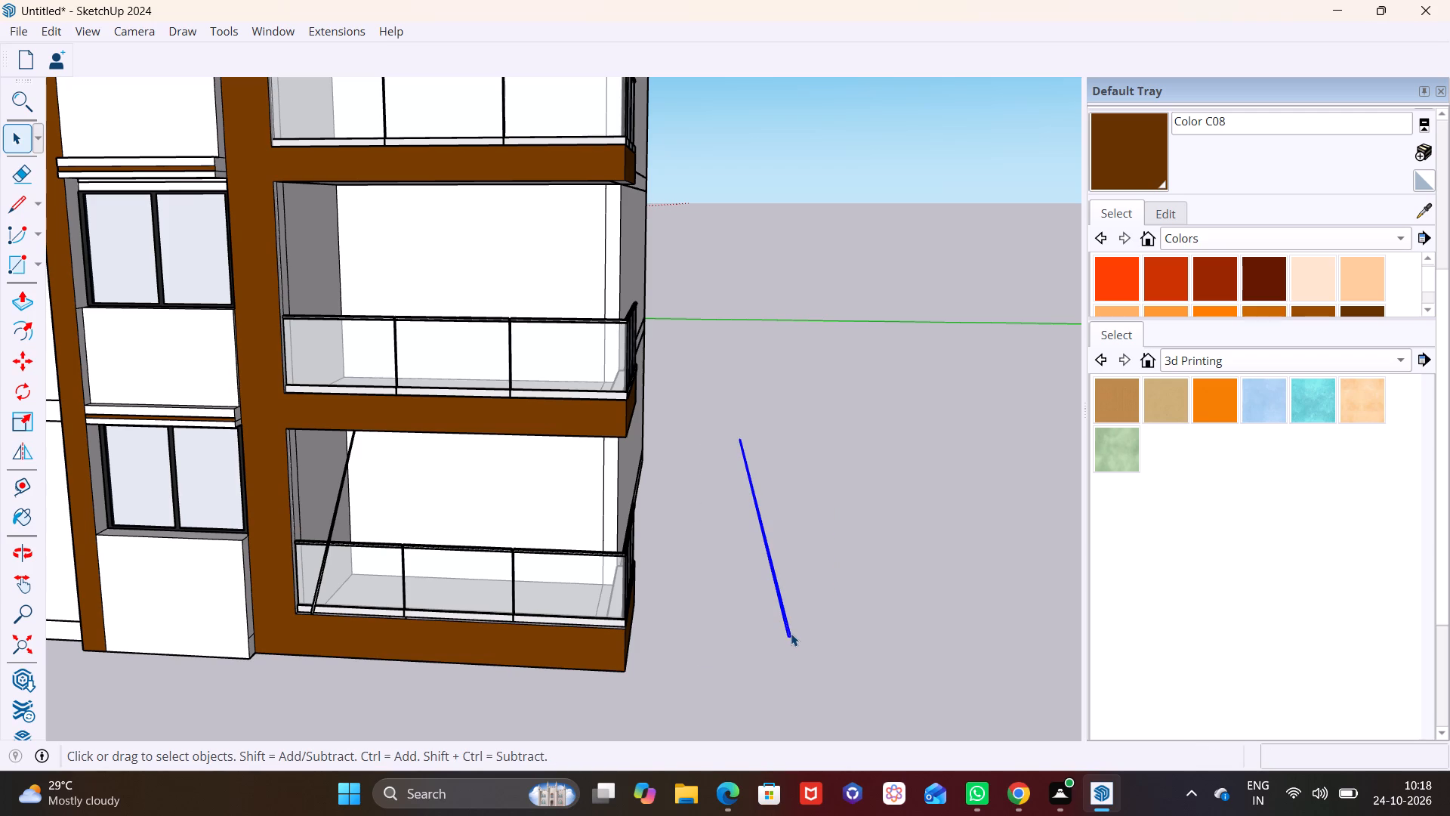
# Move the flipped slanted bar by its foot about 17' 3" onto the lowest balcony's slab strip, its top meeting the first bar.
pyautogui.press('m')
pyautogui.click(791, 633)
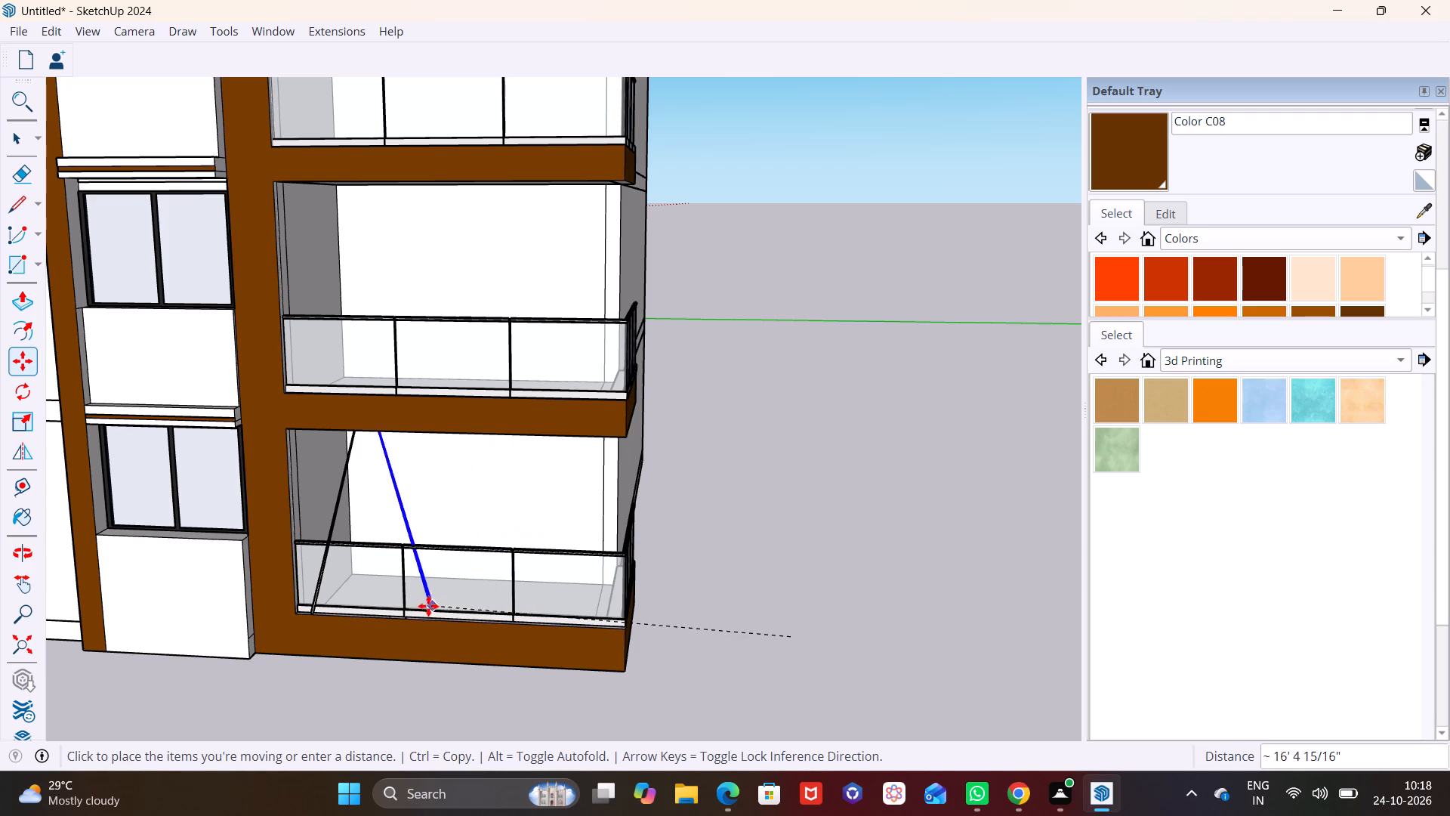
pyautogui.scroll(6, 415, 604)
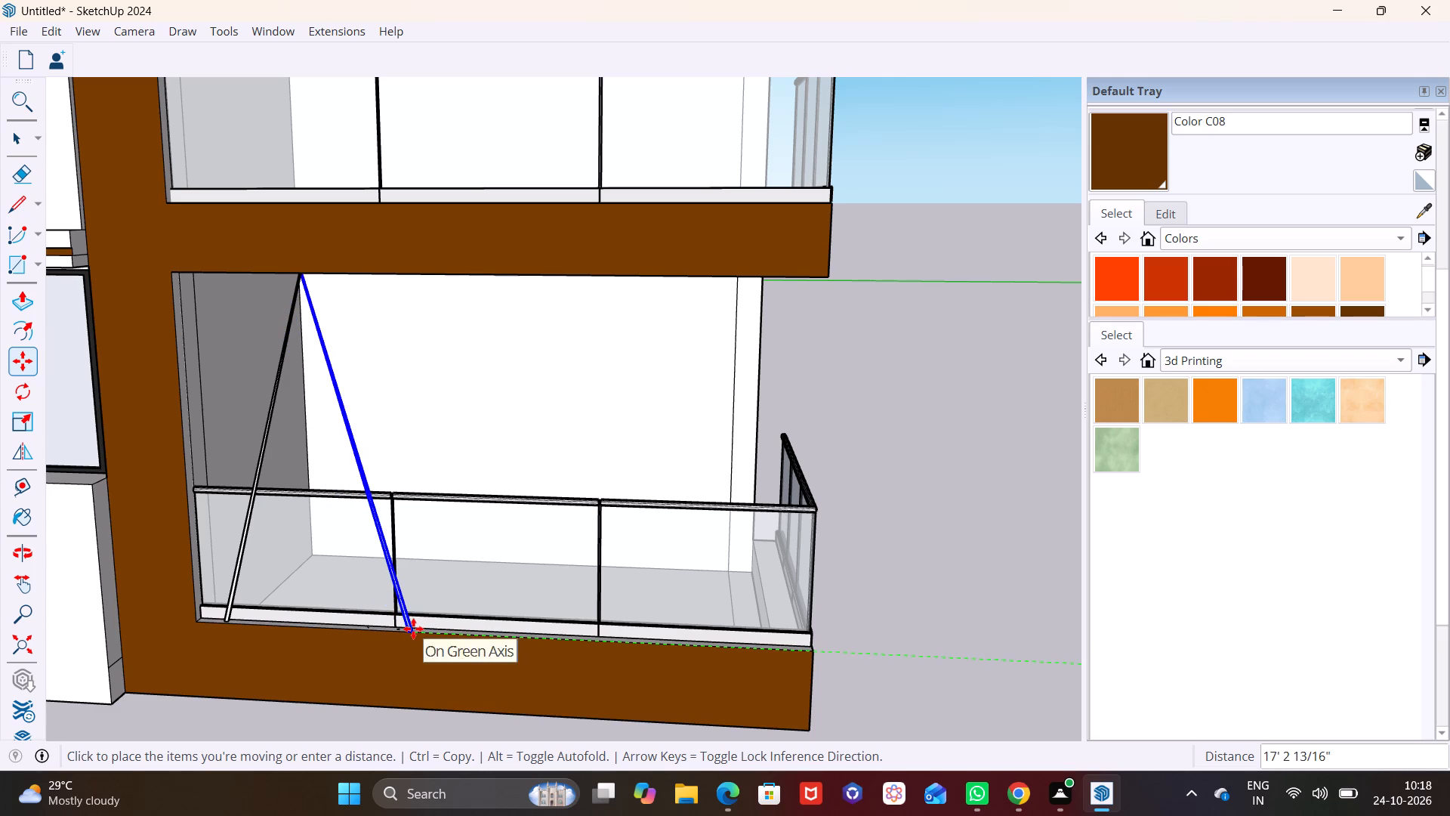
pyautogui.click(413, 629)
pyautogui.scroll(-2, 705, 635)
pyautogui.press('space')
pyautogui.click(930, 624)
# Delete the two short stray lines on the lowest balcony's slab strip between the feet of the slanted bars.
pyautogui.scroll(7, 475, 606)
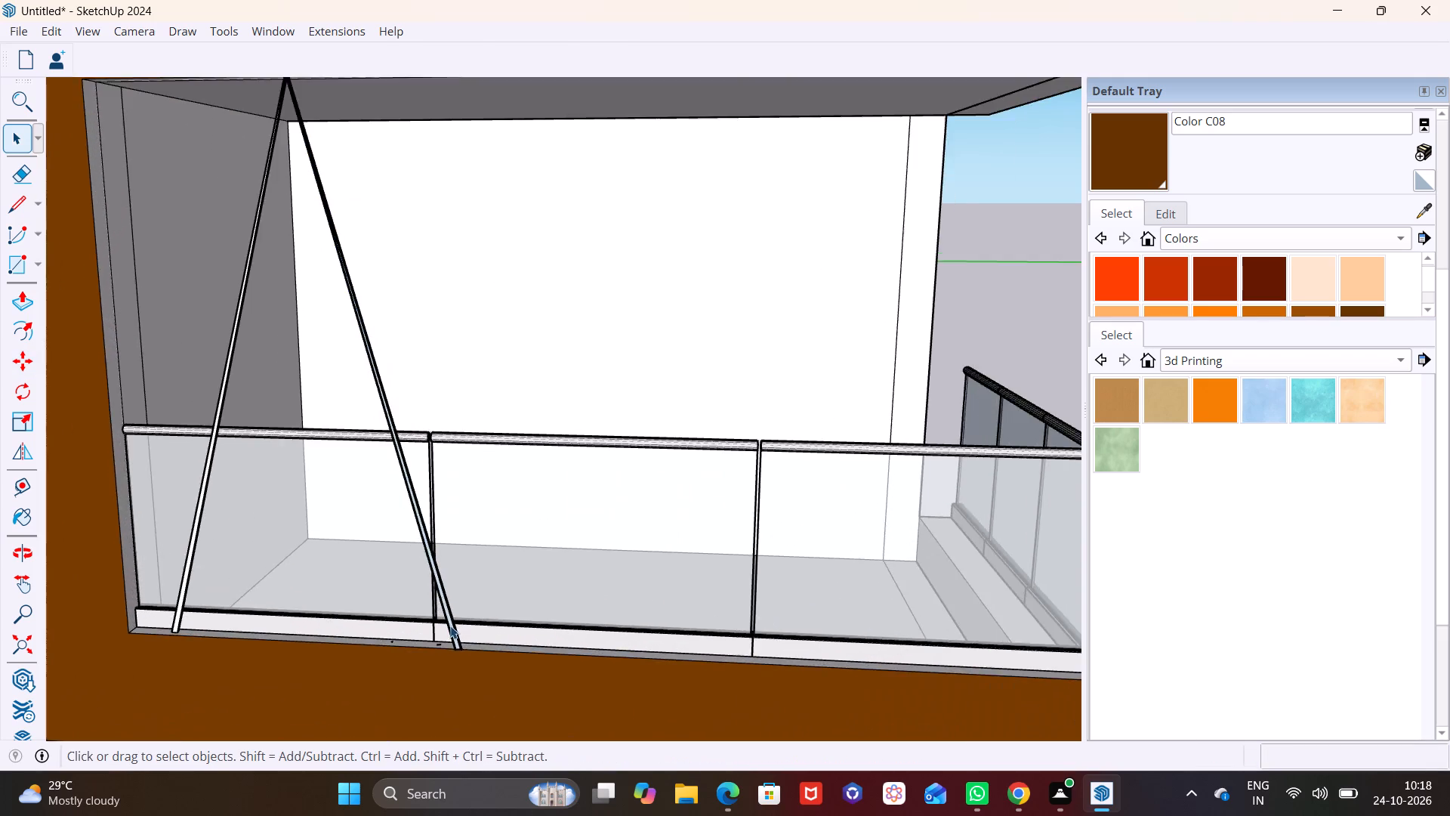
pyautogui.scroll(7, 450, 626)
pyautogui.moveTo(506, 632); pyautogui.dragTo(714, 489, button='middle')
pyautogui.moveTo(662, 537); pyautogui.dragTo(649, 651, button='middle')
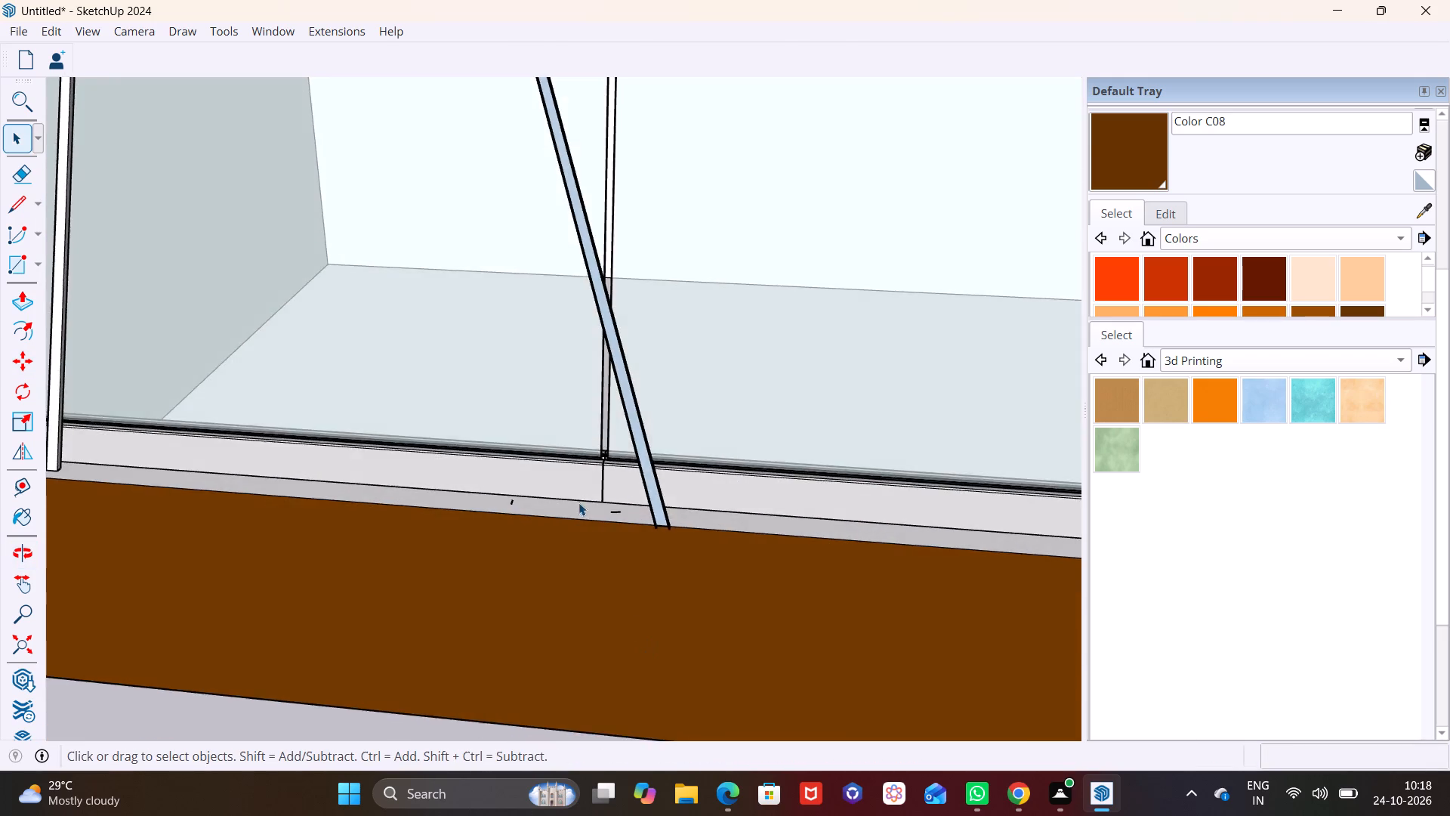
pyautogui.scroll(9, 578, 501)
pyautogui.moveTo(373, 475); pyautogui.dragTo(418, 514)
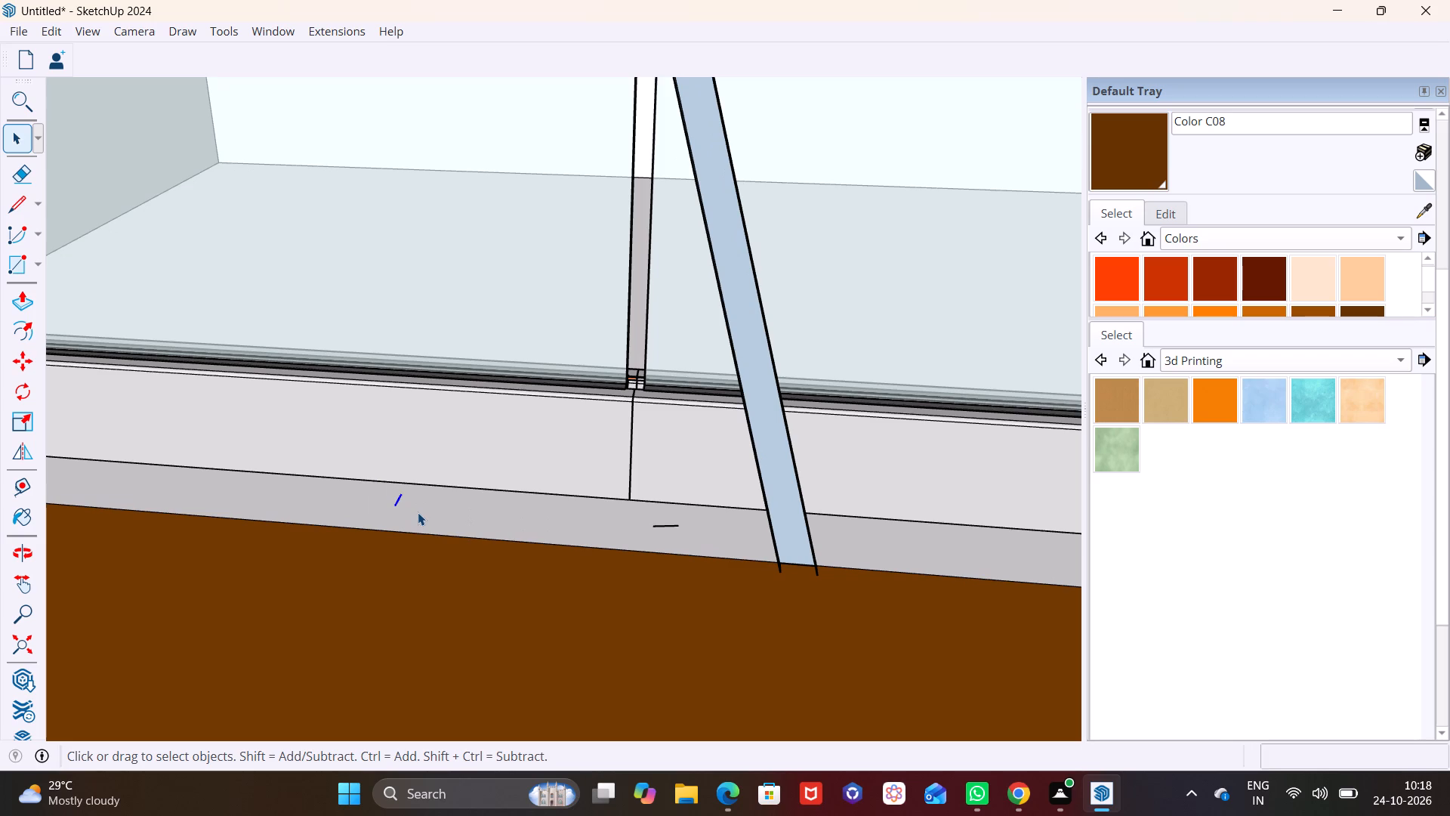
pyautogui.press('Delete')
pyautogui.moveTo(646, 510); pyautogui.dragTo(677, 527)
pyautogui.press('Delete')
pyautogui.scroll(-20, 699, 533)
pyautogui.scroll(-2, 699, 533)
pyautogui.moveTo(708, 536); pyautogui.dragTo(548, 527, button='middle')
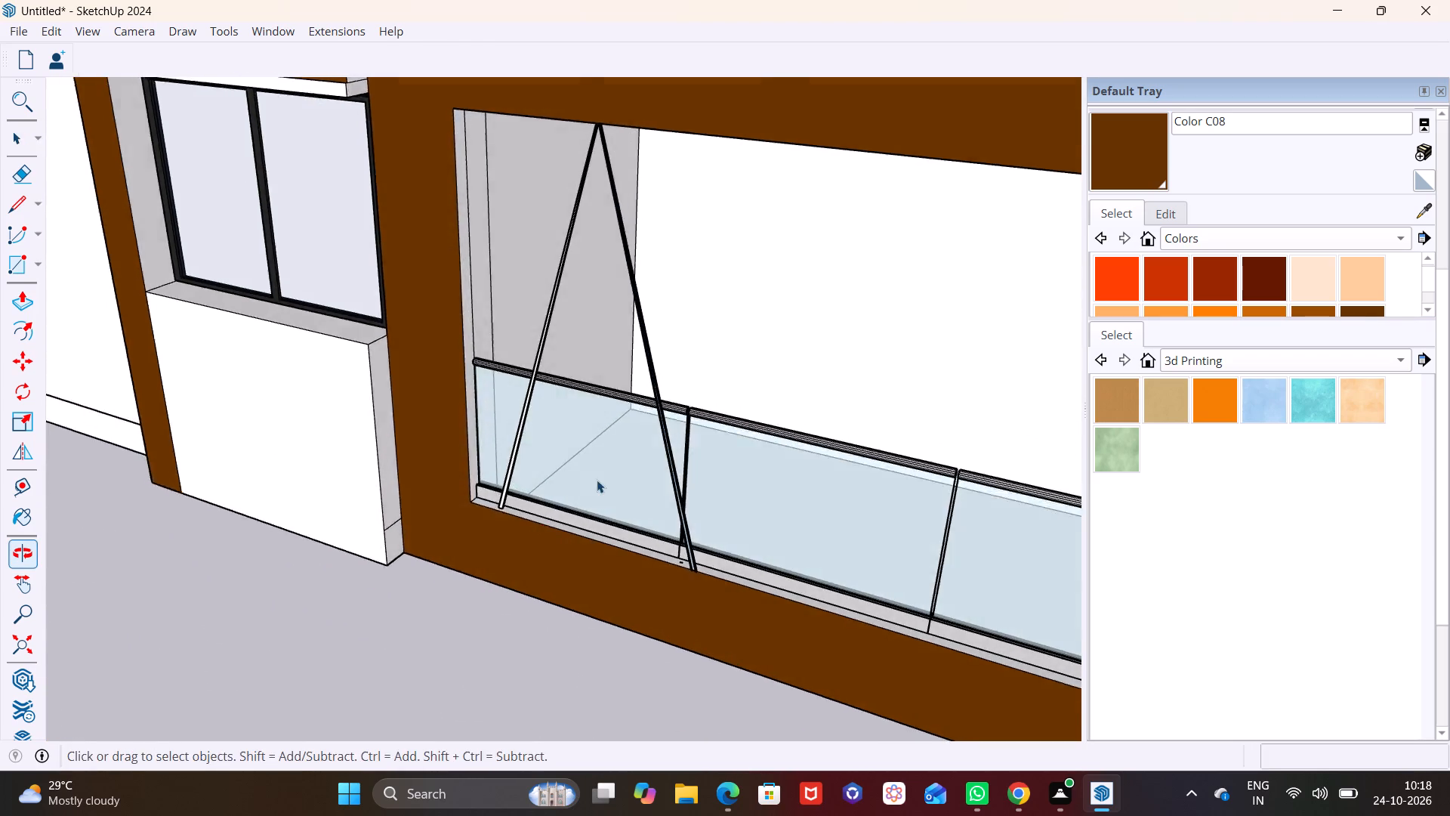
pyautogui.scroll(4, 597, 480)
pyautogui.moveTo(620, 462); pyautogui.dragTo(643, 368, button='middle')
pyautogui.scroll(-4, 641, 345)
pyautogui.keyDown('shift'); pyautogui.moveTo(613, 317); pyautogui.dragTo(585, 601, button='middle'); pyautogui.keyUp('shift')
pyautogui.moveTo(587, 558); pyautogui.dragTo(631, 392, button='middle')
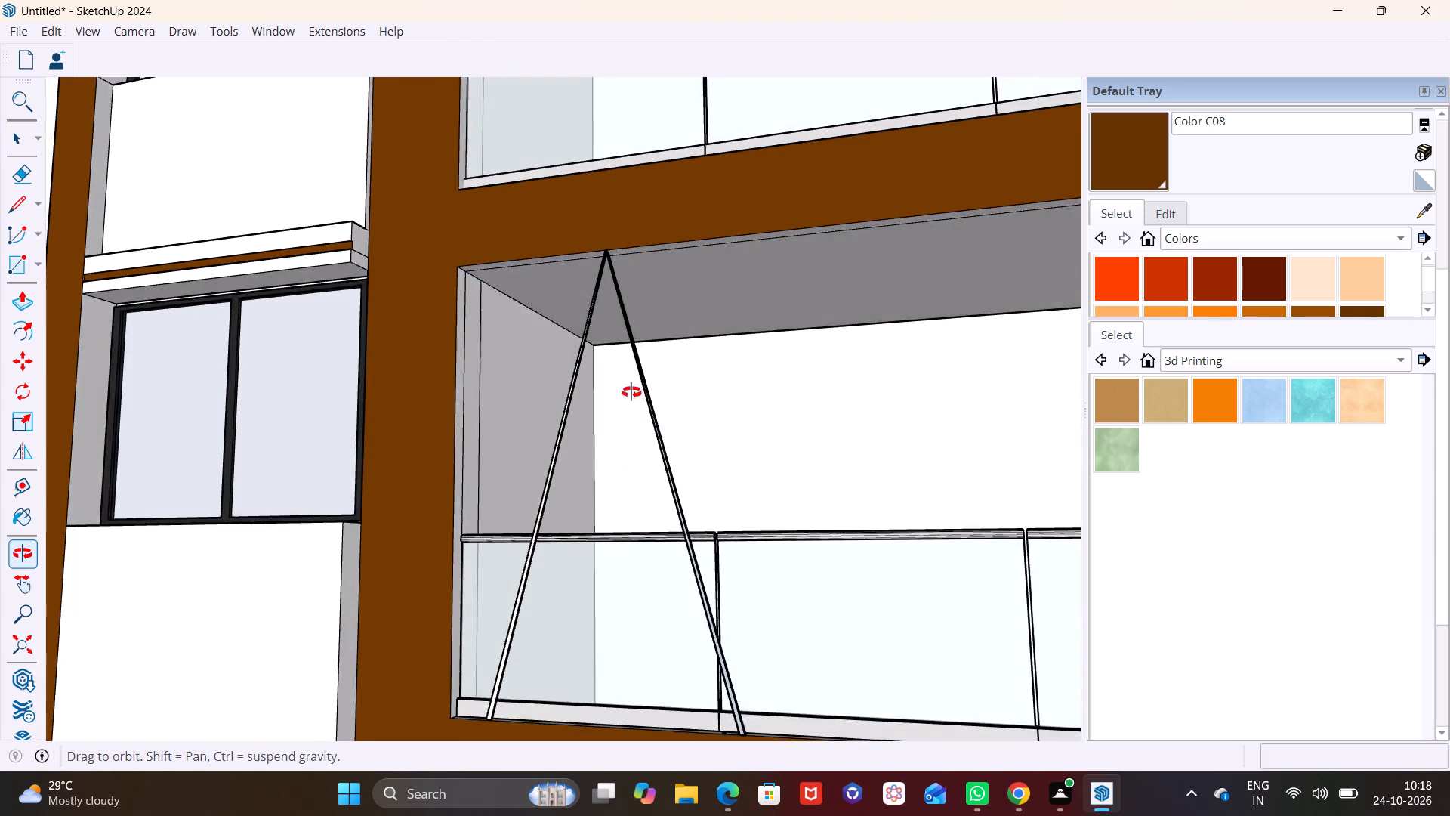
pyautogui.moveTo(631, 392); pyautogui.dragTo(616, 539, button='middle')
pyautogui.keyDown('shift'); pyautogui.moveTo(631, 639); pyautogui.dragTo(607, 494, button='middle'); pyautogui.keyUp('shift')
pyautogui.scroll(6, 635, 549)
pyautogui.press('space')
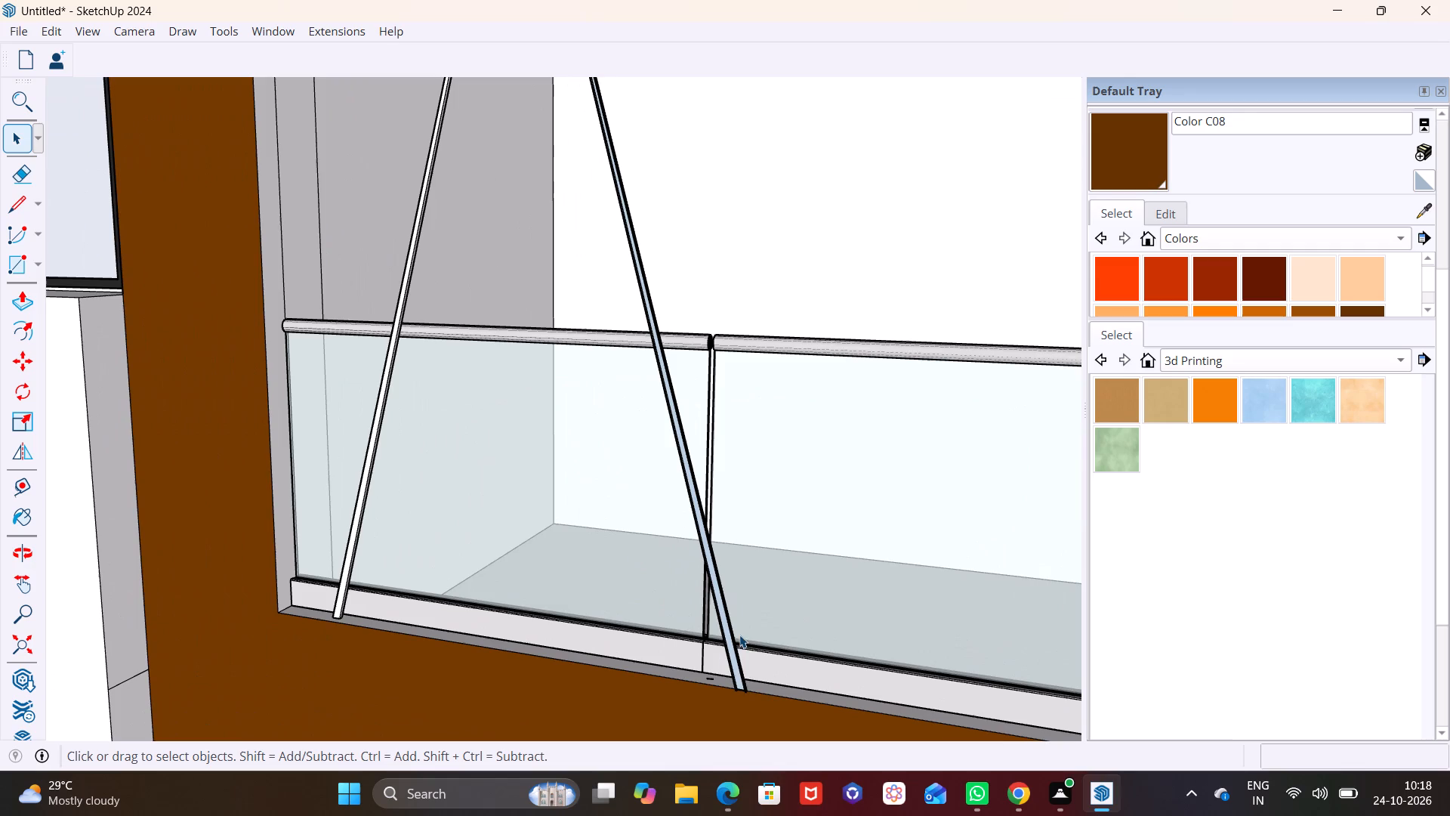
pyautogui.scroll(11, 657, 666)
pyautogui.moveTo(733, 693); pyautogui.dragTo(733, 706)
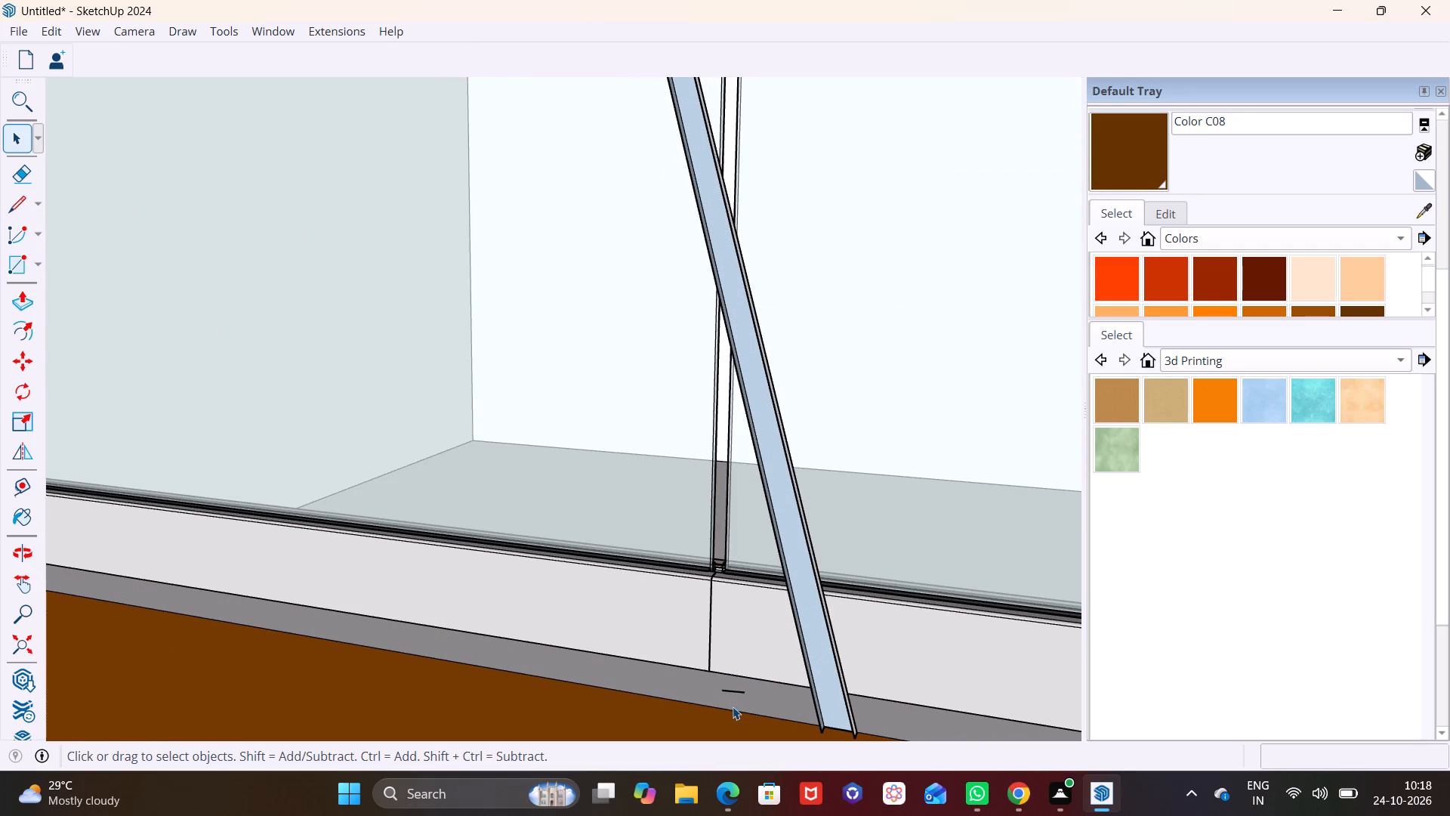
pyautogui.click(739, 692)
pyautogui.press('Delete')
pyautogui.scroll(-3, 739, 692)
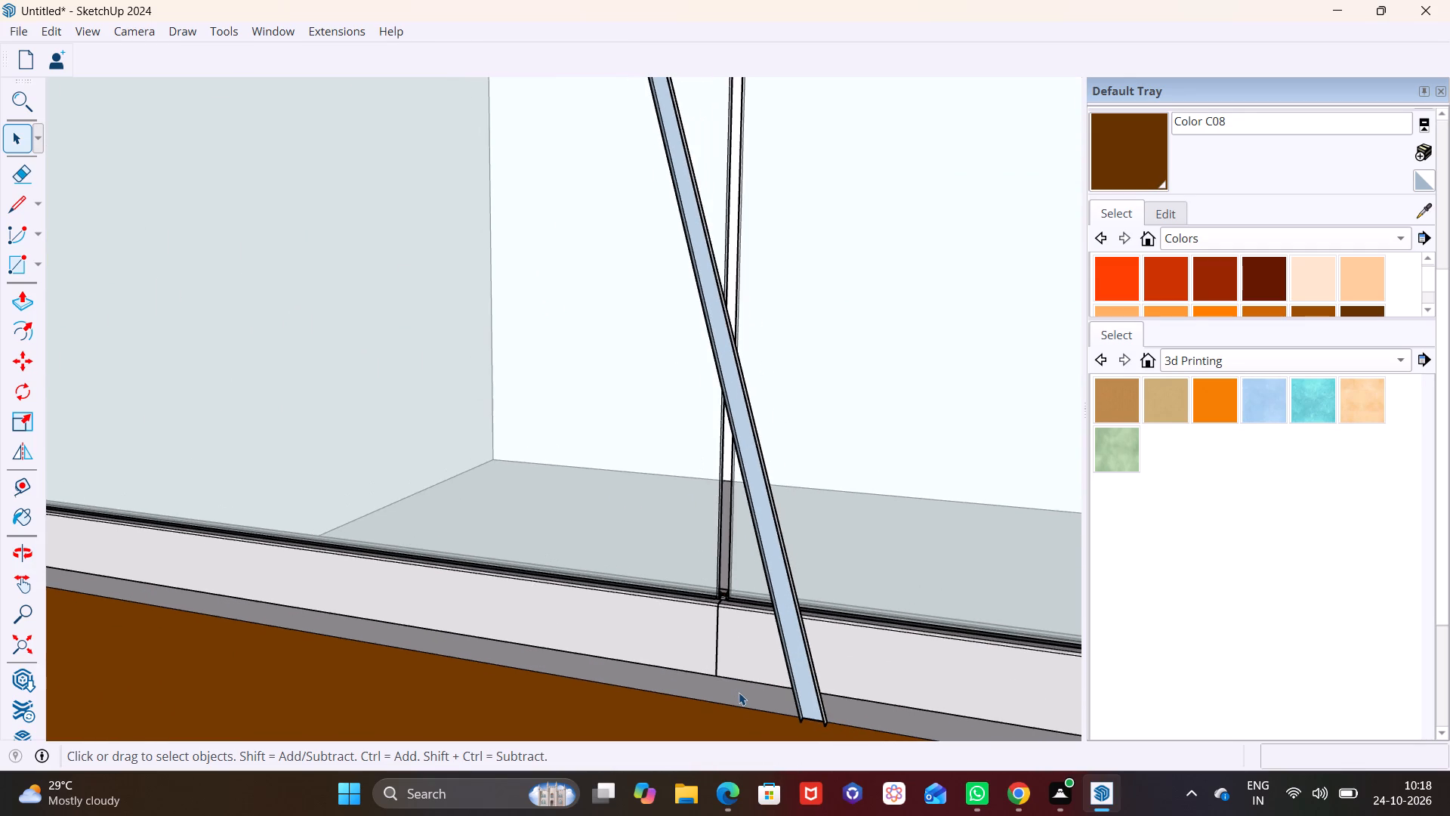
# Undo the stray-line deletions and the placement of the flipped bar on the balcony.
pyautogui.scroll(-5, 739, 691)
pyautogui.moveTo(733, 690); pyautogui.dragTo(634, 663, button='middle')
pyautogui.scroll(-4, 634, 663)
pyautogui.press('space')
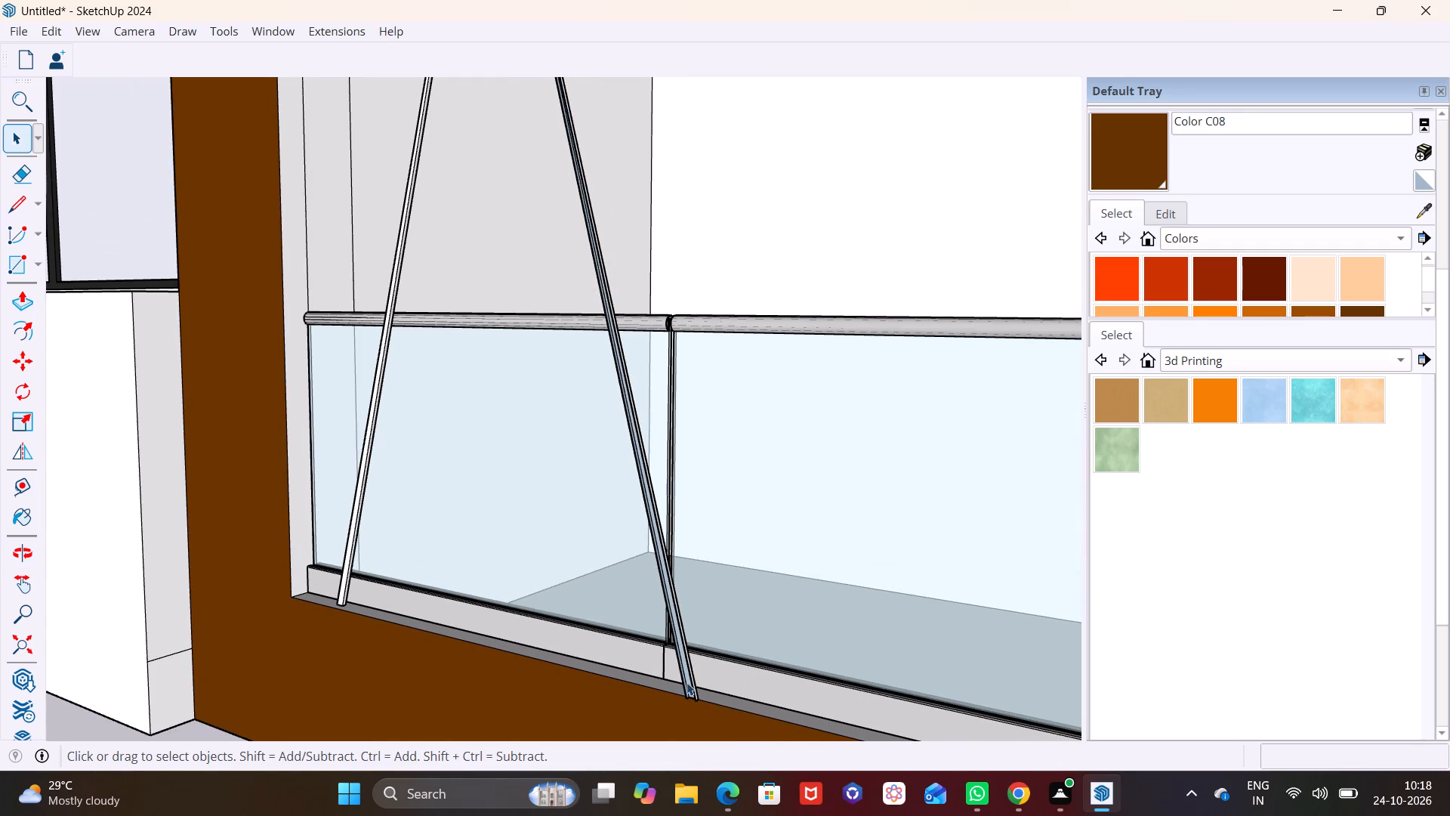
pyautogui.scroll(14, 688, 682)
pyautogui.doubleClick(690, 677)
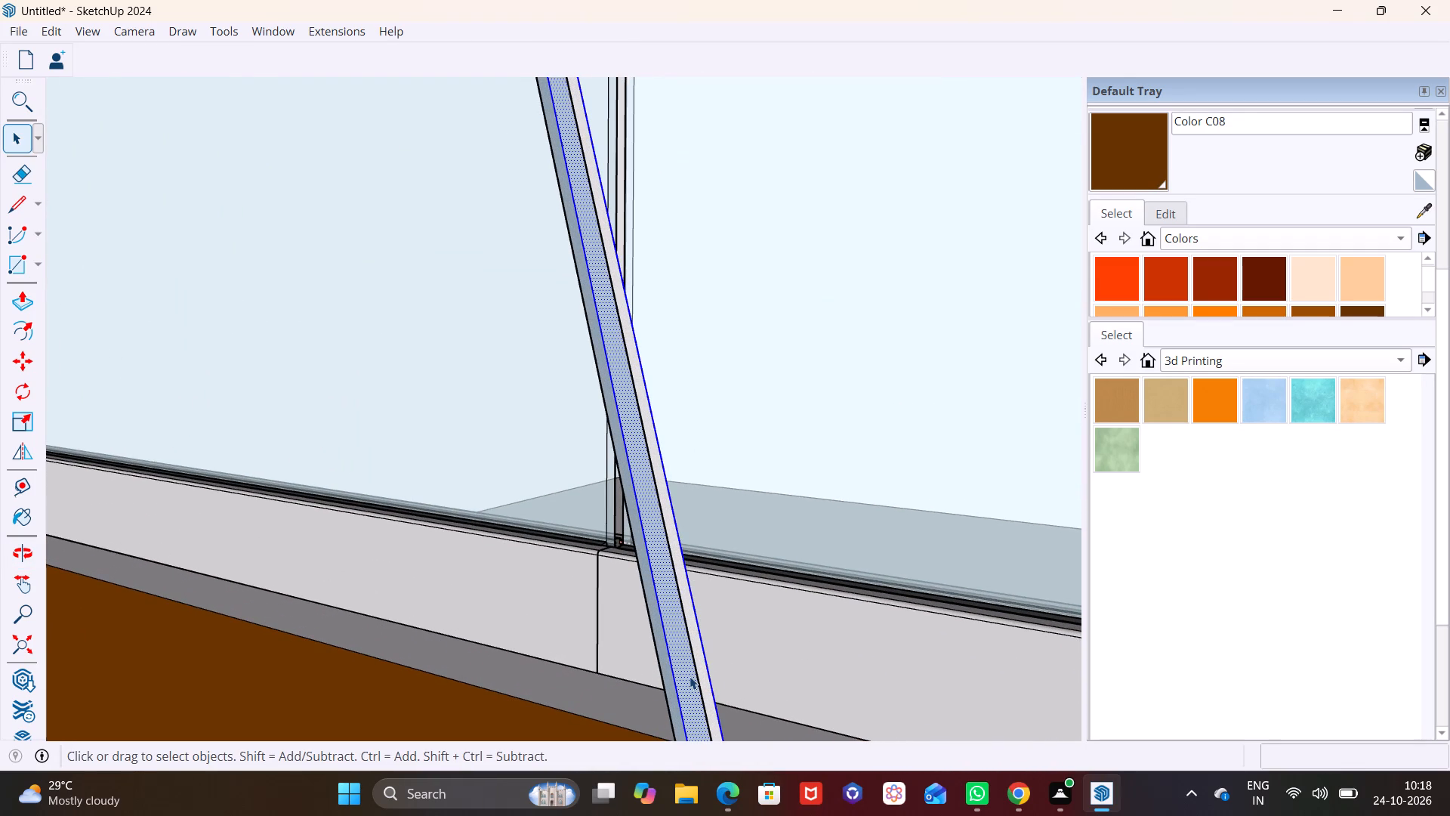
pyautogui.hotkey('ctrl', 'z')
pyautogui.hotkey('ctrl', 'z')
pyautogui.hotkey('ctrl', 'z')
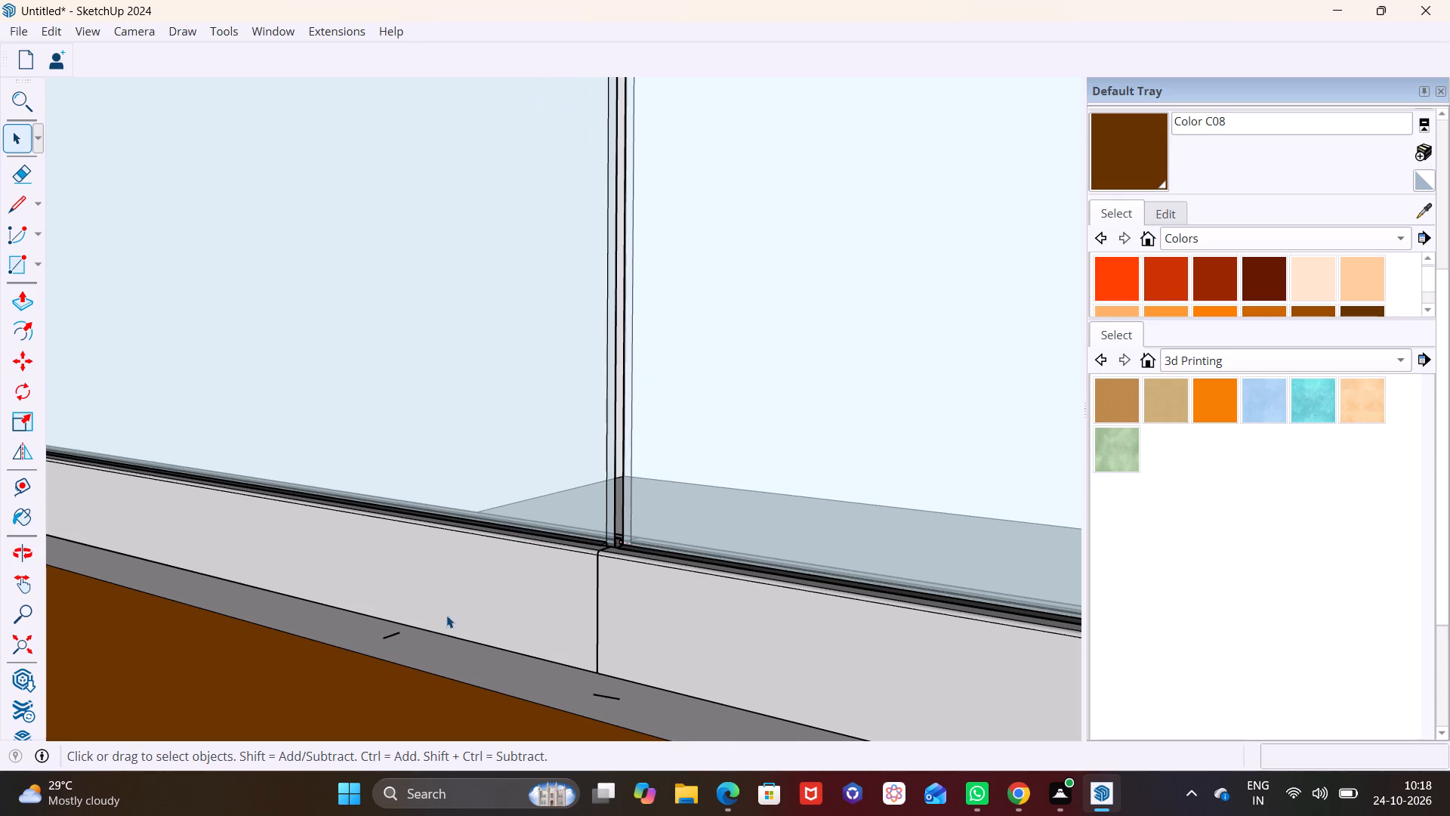
# Select all faces and edges of the original slanted bar and copy it clear of the building, beside the earlier flipped copy.
pyautogui.scroll(-10, 427, 586)
pyautogui.keyDown('shift'); pyautogui.moveTo(187, 466); pyautogui.dragTo(406, 552, button='middle'); pyautogui.keyUp('shift')
pyautogui.scroll(13, 276, 599)
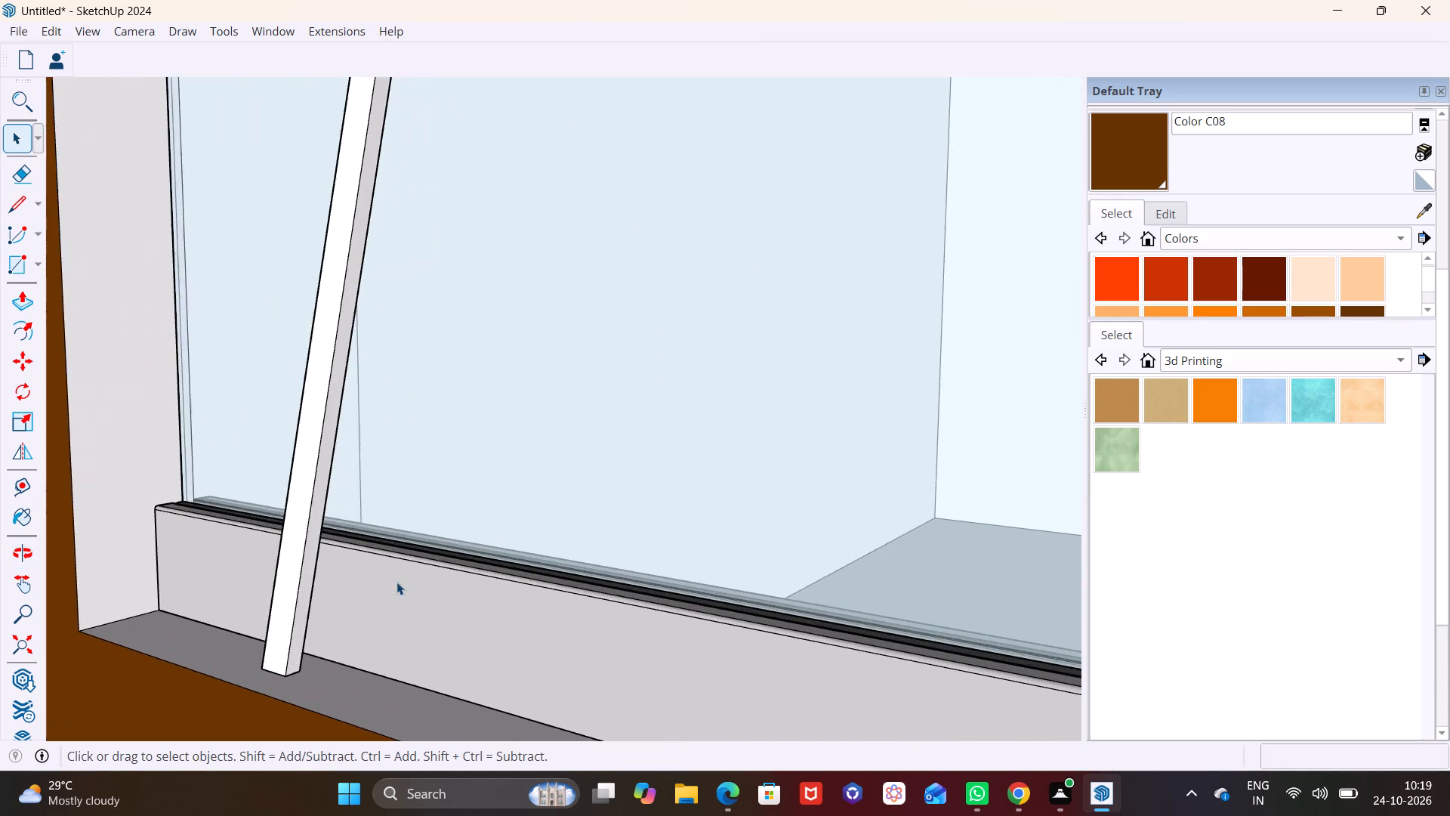
pyautogui.scroll(5, 396, 582)
pyautogui.keyDown('ctrl'); pyautogui.doubleClick(265, 602); pyautogui.keyUp('ctrl')
pyautogui.keyDown('ctrl'); pyautogui.doubleClick(235, 599); pyautogui.keyUp('ctrl')
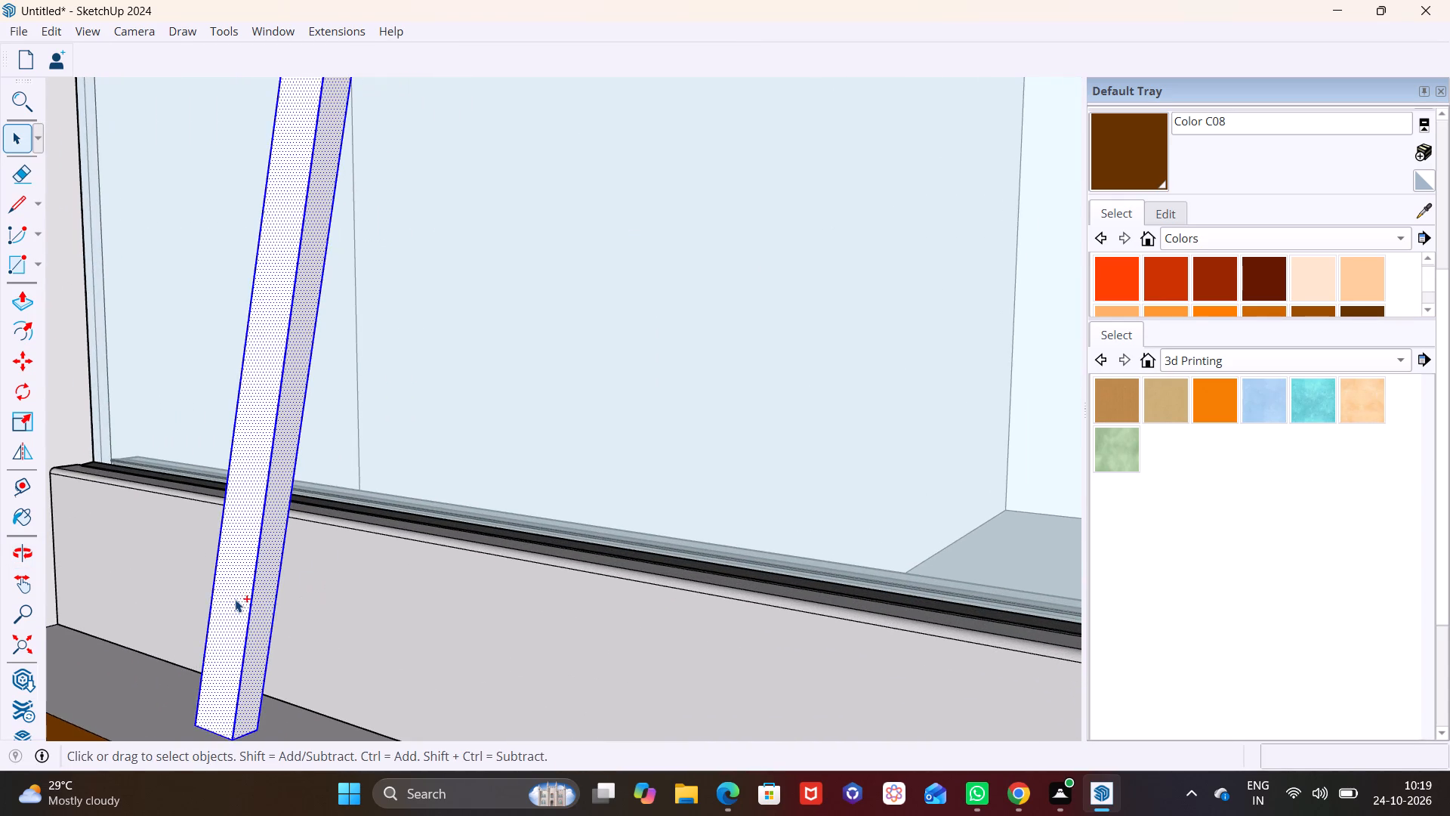
pyautogui.moveTo(235, 599); pyautogui.dragTo(722, 666, button='middle')
pyautogui.keyDown('ctrl'); pyautogui.doubleClick(548, 623); pyautogui.keyUp('ctrl')
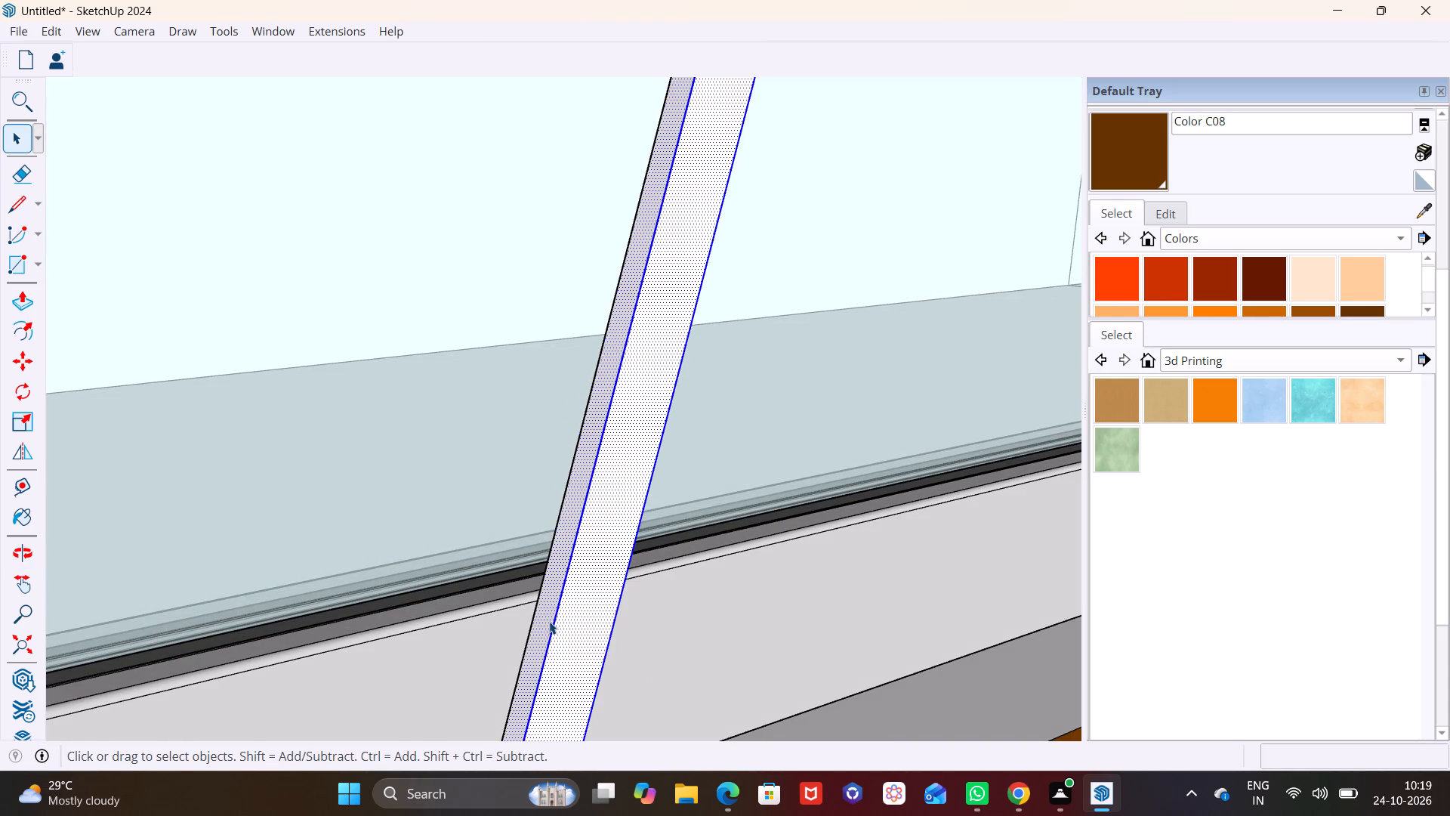
pyautogui.moveTo(563, 619); pyautogui.dragTo(51, 601, button='middle')
pyautogui.moveTo(548, 588); pyautogui.dragTo(272, 594, button='middle')
pyautogui.scroll(8, 239, 574)
pyautogui.keyDown('ctrl'); pyautogui.doubleClick(239, 574); pyautogui.keyUp('ctrl')
pyautogui.scroll(-5, 228, 586)
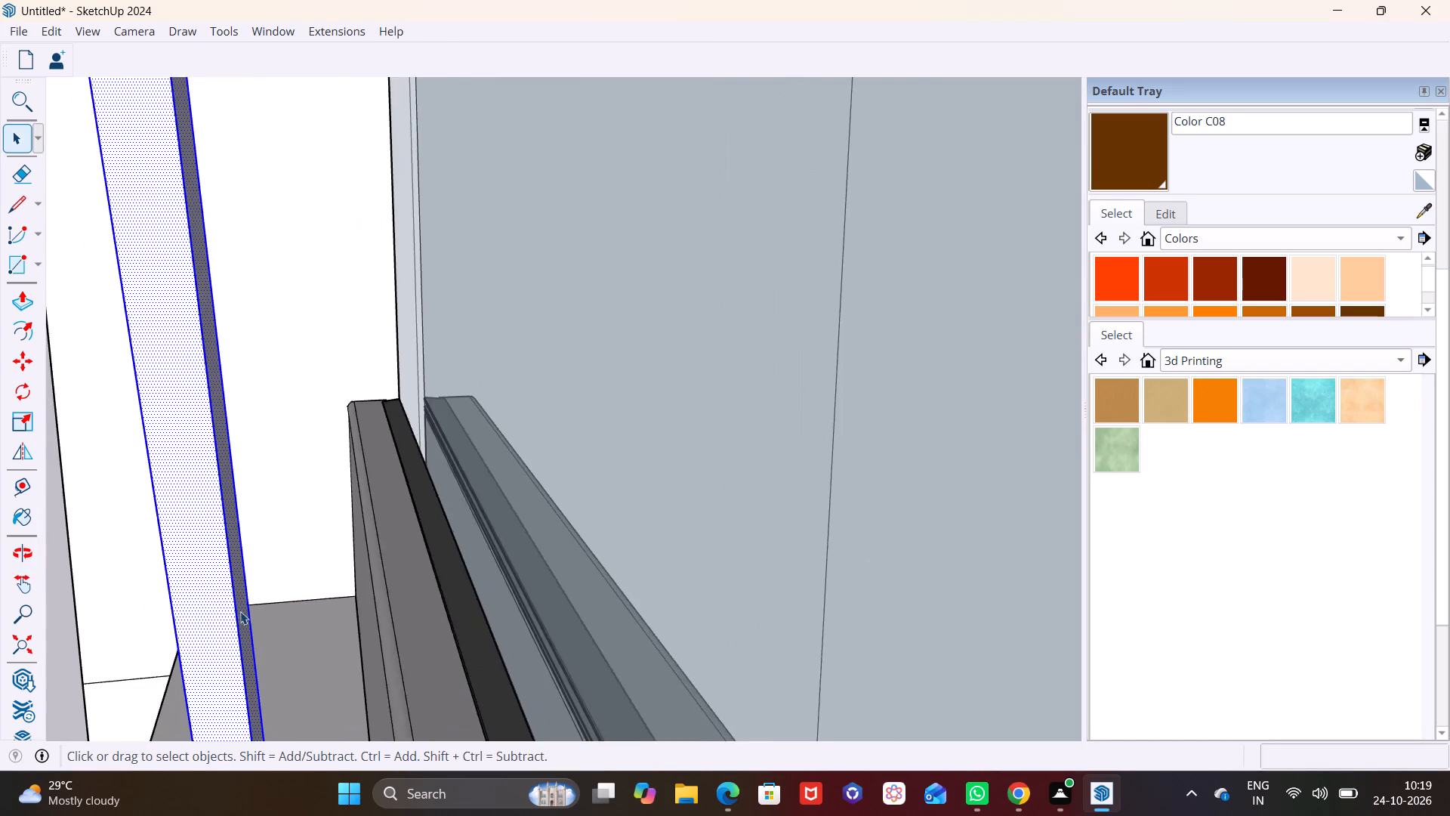
pyautogui.scroll(-20, 240, 611)
pyautogui.scroll(-15, 323, 594)
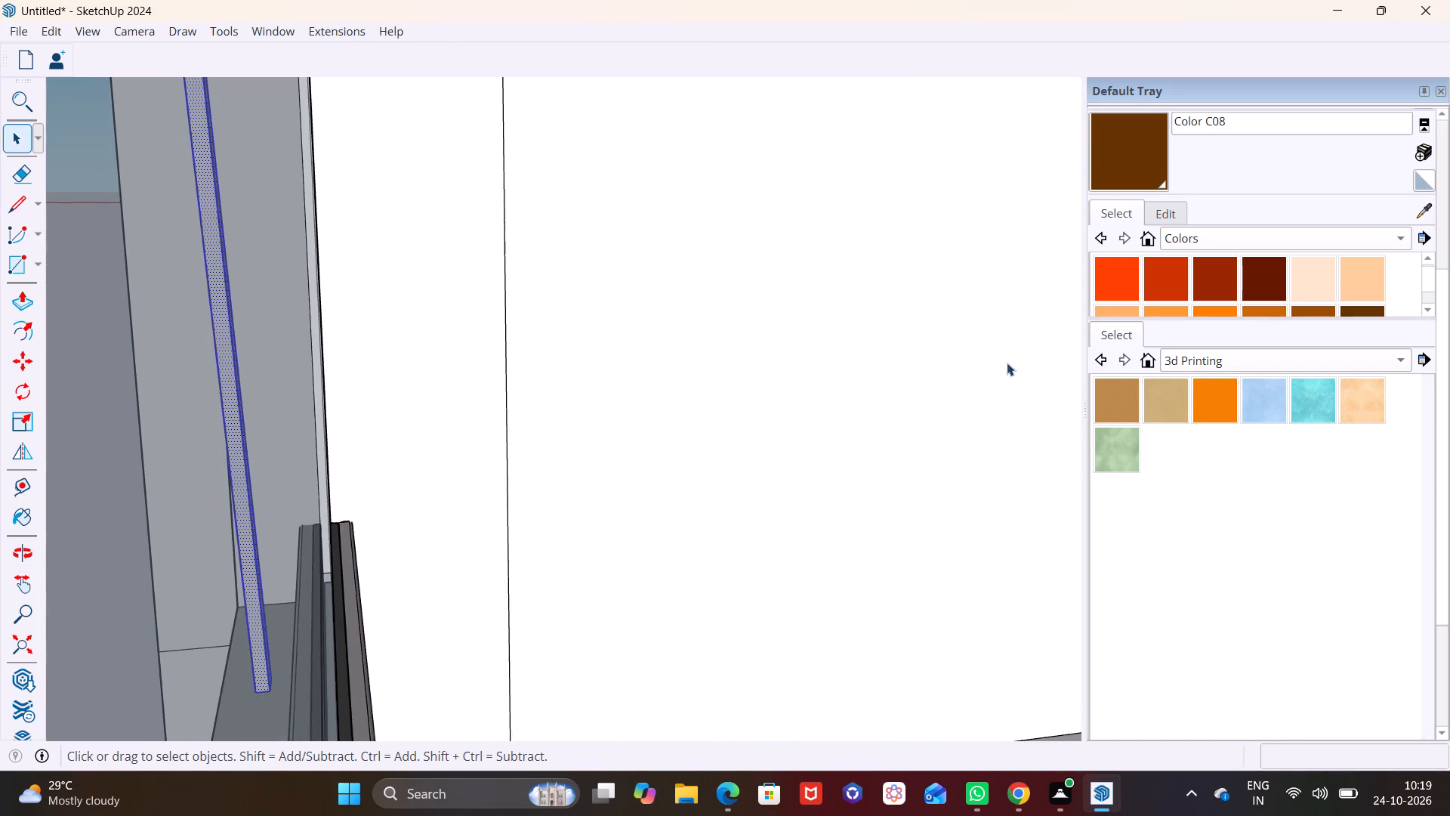
pyautogui.scroll(-15, 1007, 363)
pyautogui.moveTo(343, 538); pyautogui.dragTo(801, 582, button='middle')
pyautogui.scroll(-6, 705, 529)
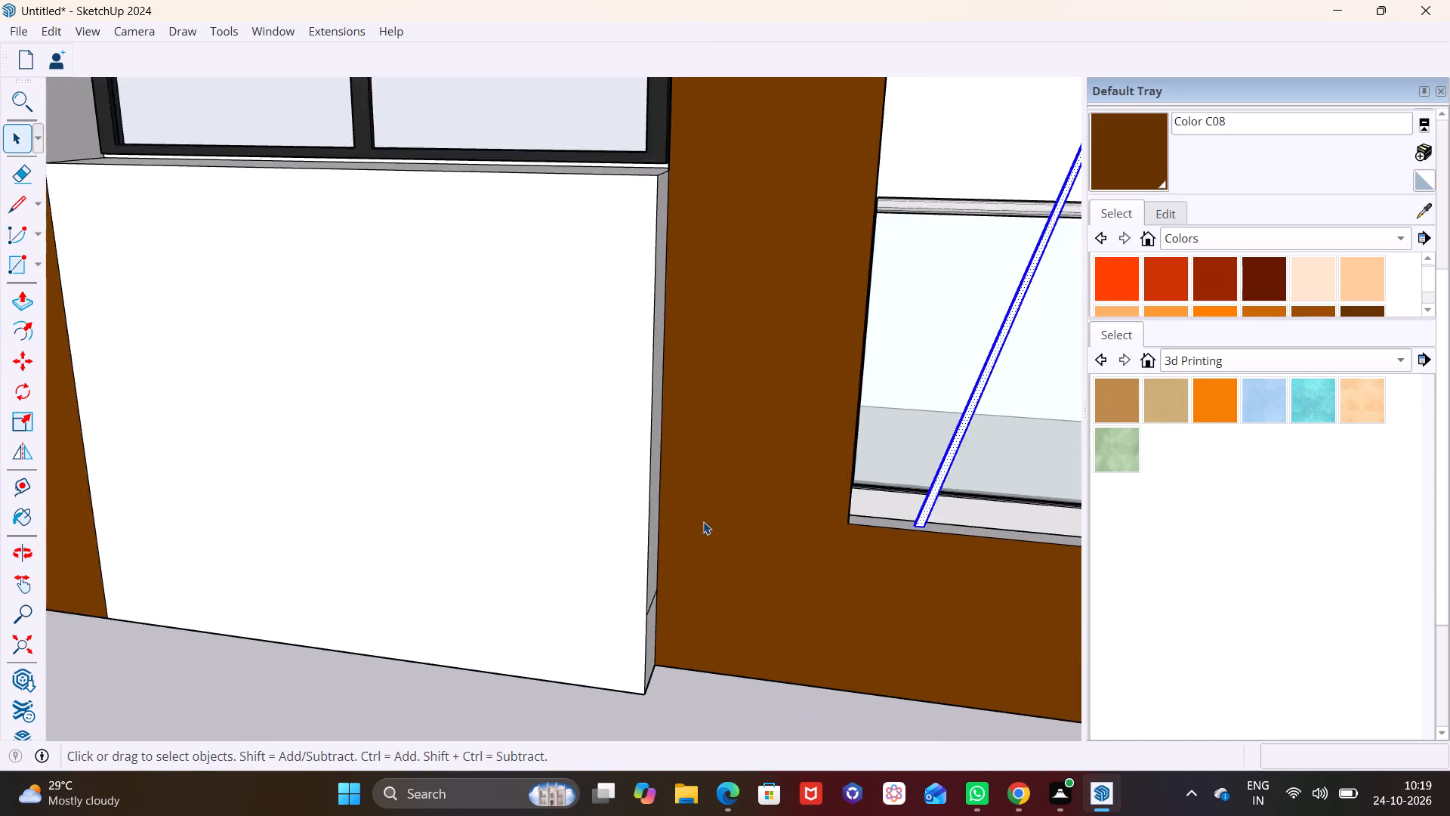
pyautogui.scroll(-3, 703, 521)
pyautogui.keyDown('shift'); pyautogui.moveTo(732, 502); pyautogui.dragTo(354, 626, button='middle'); pyautogui.keyUp('shift')
pyautogui.moveTo(822, 594); pyautogui.dragTo(905, 502, button='middle')
pyautogui.scroll(-3, 799, 495)
pyautogui.keyDown('shift'); pyautogui.moveTo(797, 495); pyautogui.dragTo(711, 526, button='middle'); pyautogui.keyUp('shift')
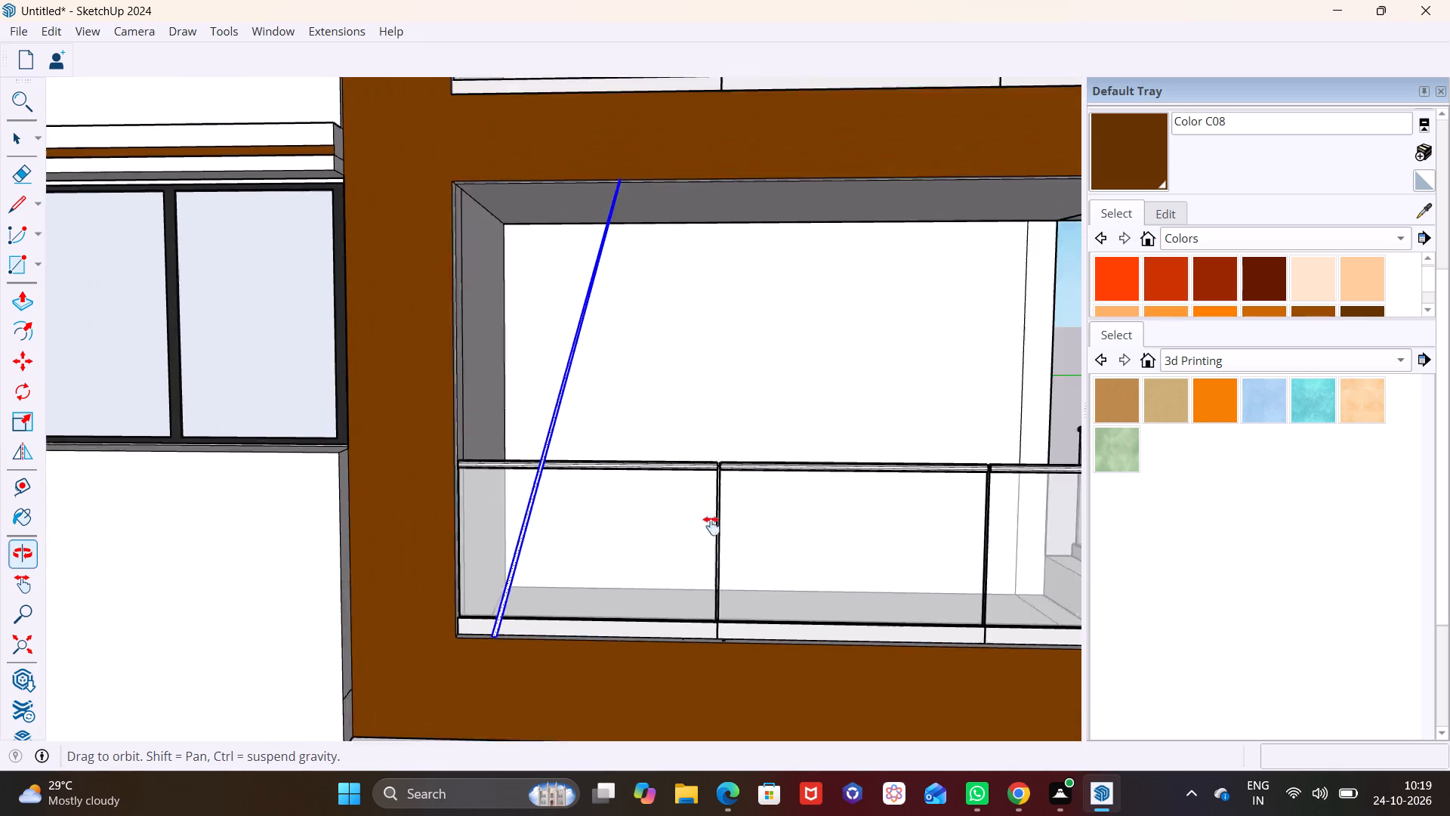
pyautogui.keyDown('shift'); pyautogui.moveTo(711, 526); pyautogui.dragTo(489, 506, button='middle'); pyautogui.keyUp('shift')
pyautogui.scroll(-3, 489, 506)
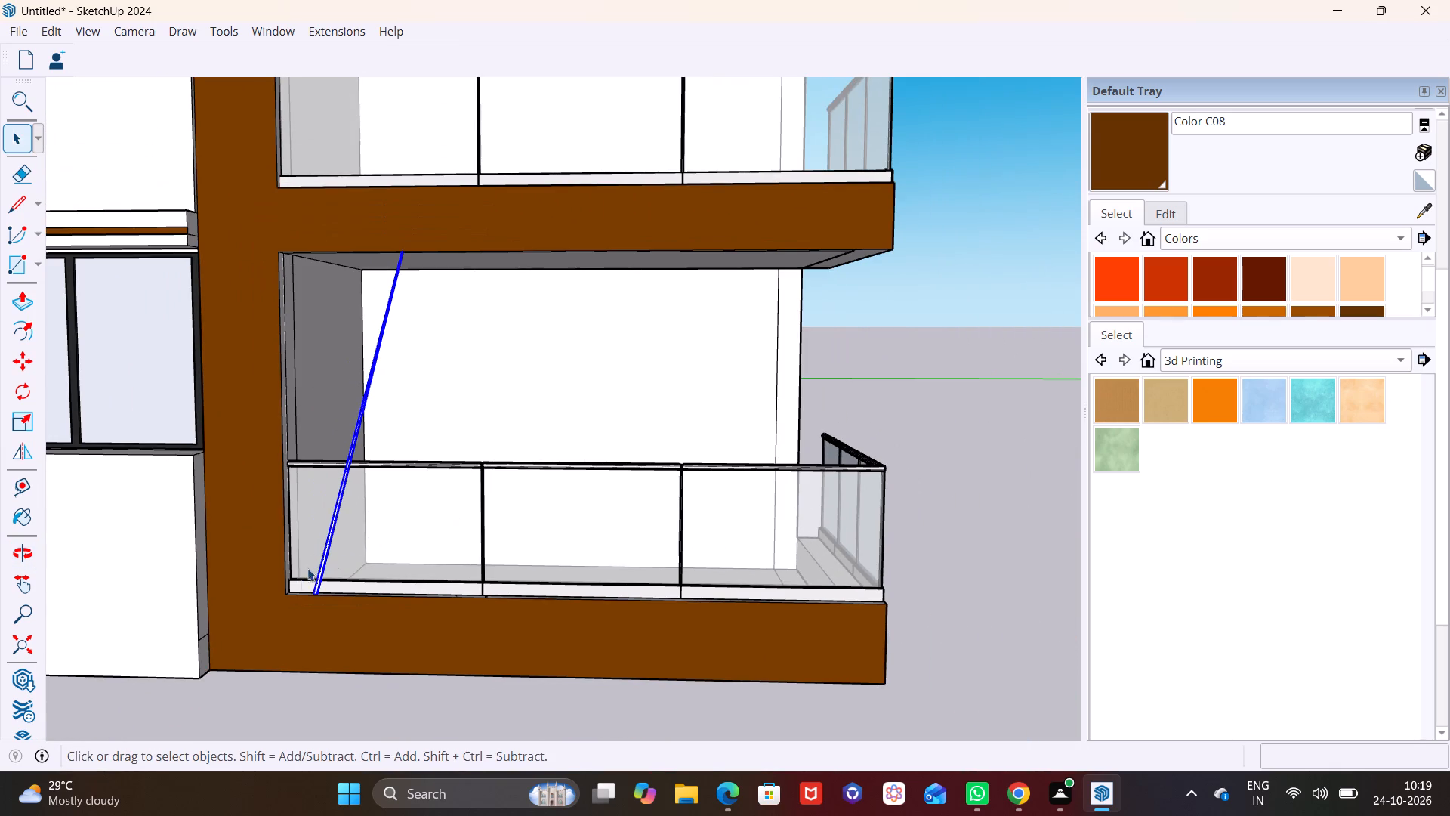
pyautogui.press('m')
pyautogui.click(317, 592)
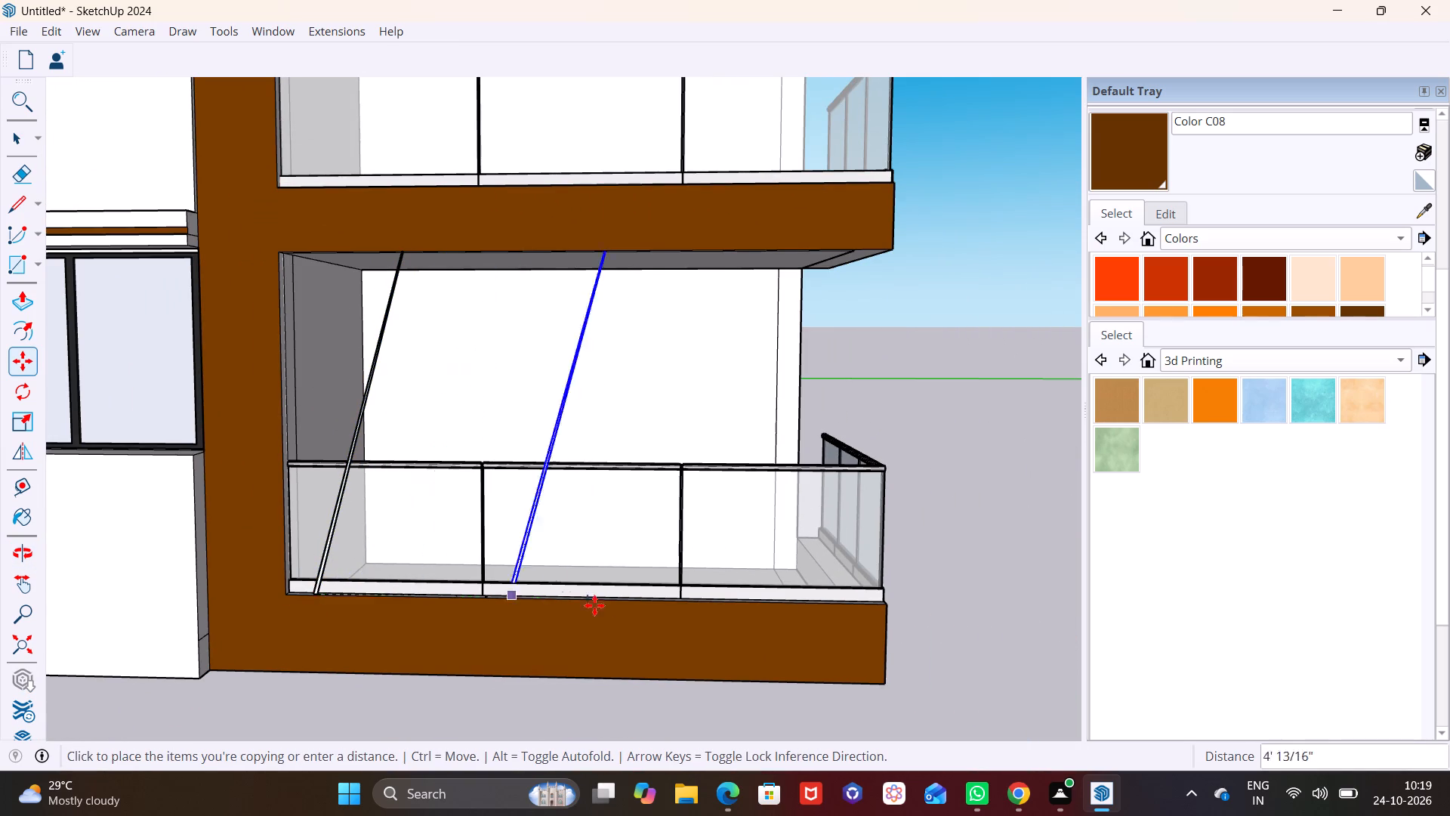
pyautogui.keyDown('shift'); pyautogui.moveTo(721, 607); pyautogui.dragTo(426, 579, button='middle'); pyautogui.keyUp('shift')
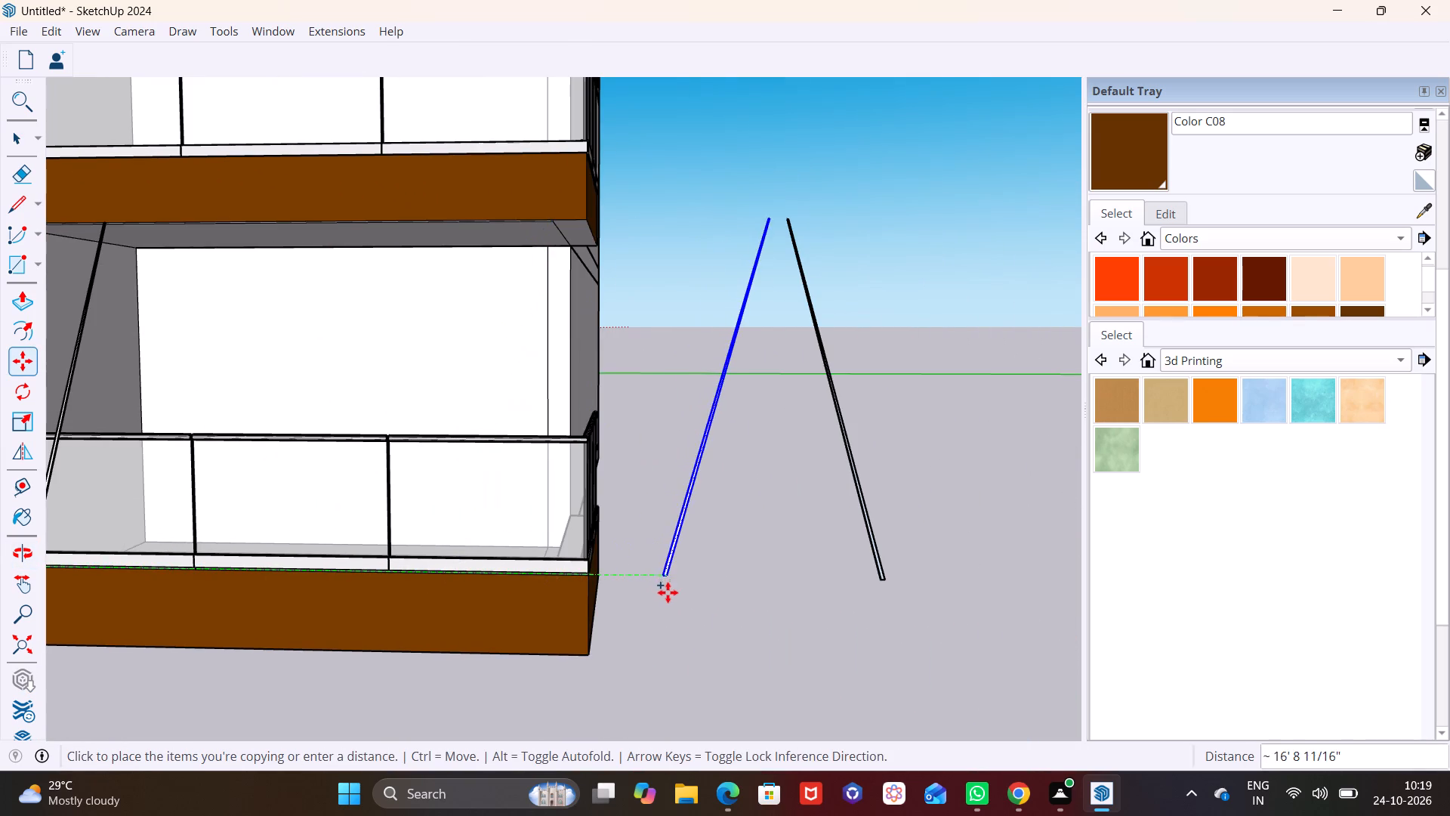
pyautogui.click(665, 627)
pyautogui.press('space')
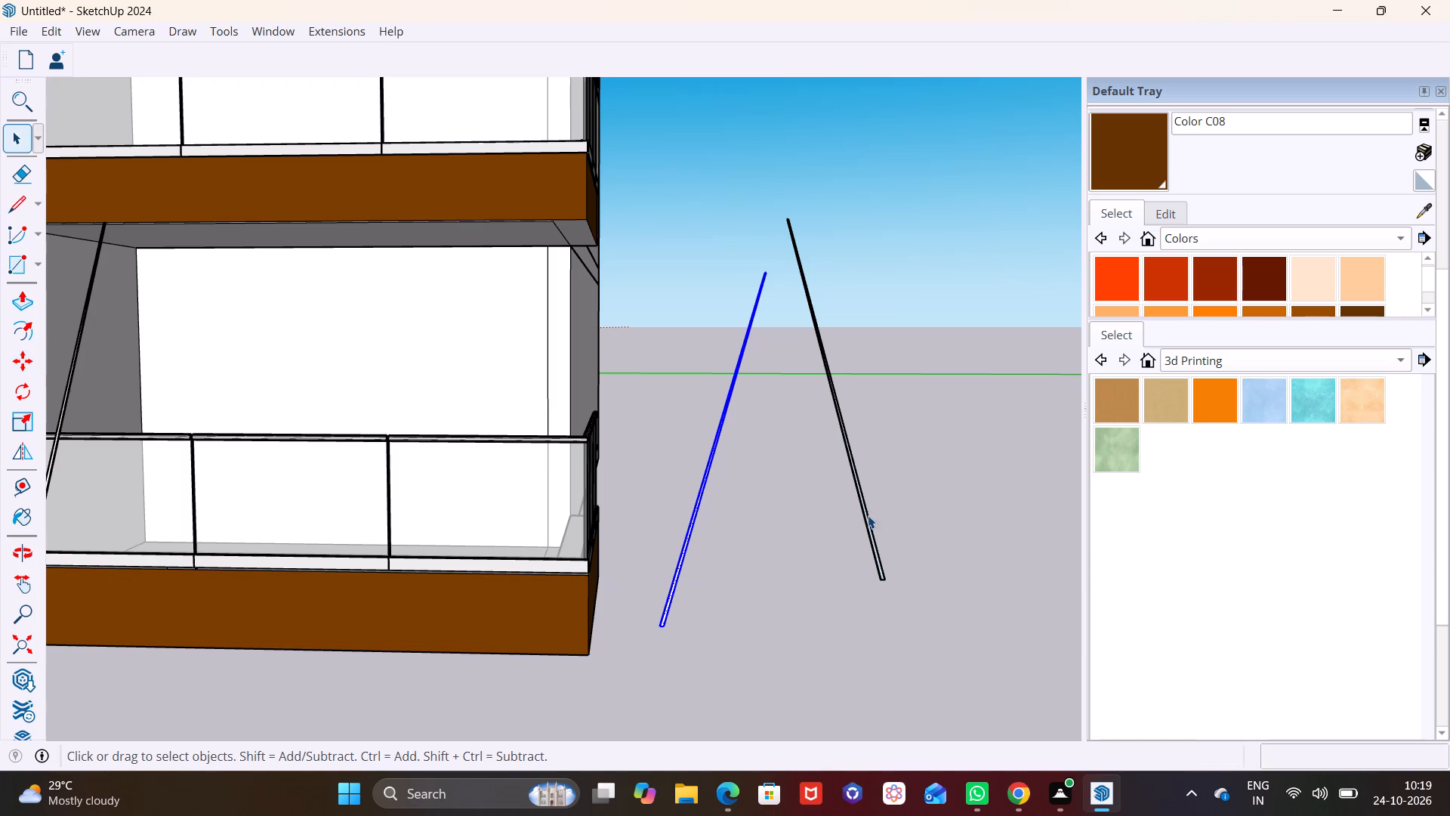
# Delete the earlier flipped bar outside the building, including its remaining edges and end fragments.
pyautogui.click(870, 521)
pyautogui.press('Delete')
pyautogui.click(869, 528)
pyautogui.press('Delete')
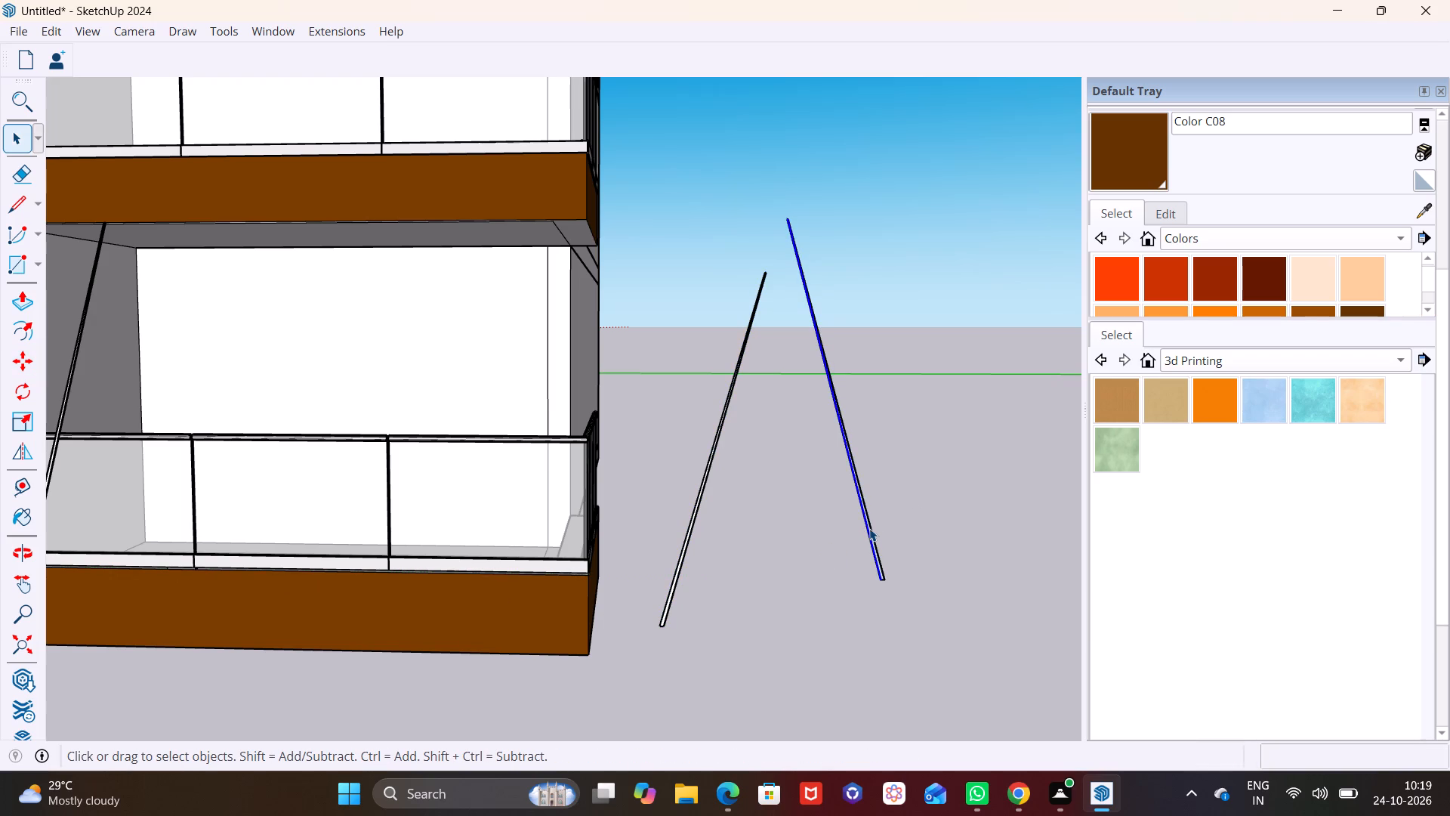
pyautogui.click(870, 527)
pyautogui.press('Delete')
pyautogui.click(870, 527)
pyautogui.press('Delete')
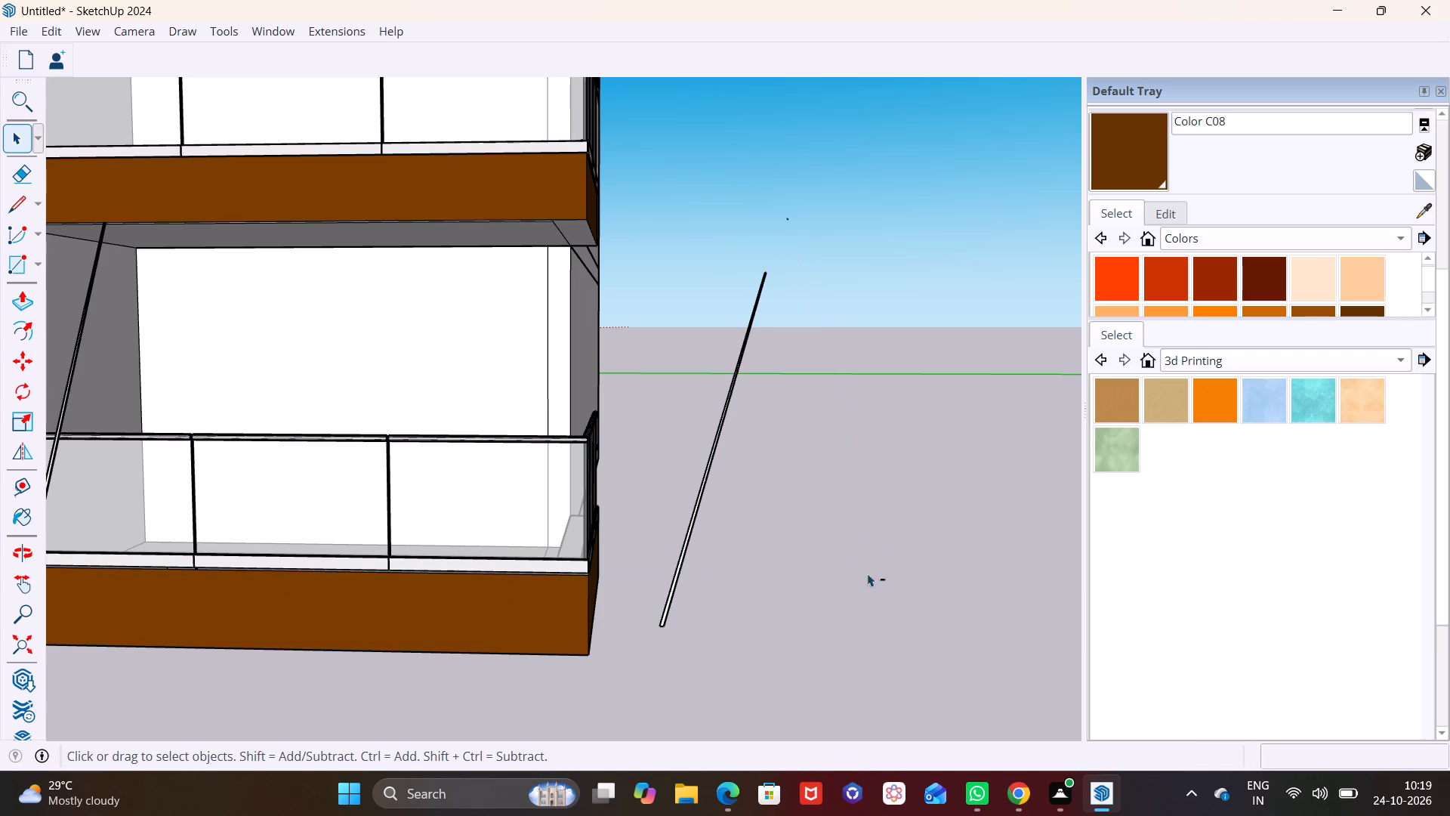
pyautogui.moveTo(867, 573); pyautogui.dragTo(899, 601)
pyautogui.press('Delete')
pyautogui.moveTo(759, 182); pyautogui.dragTo(808, 258)
pyautogui.press('Delete')
# Flip the new slanted bar copy outside the building along the green axis so it leans the opposite way.
pyautogui.moveTo(628, 249); pyautogui.dragTo(814, 604)
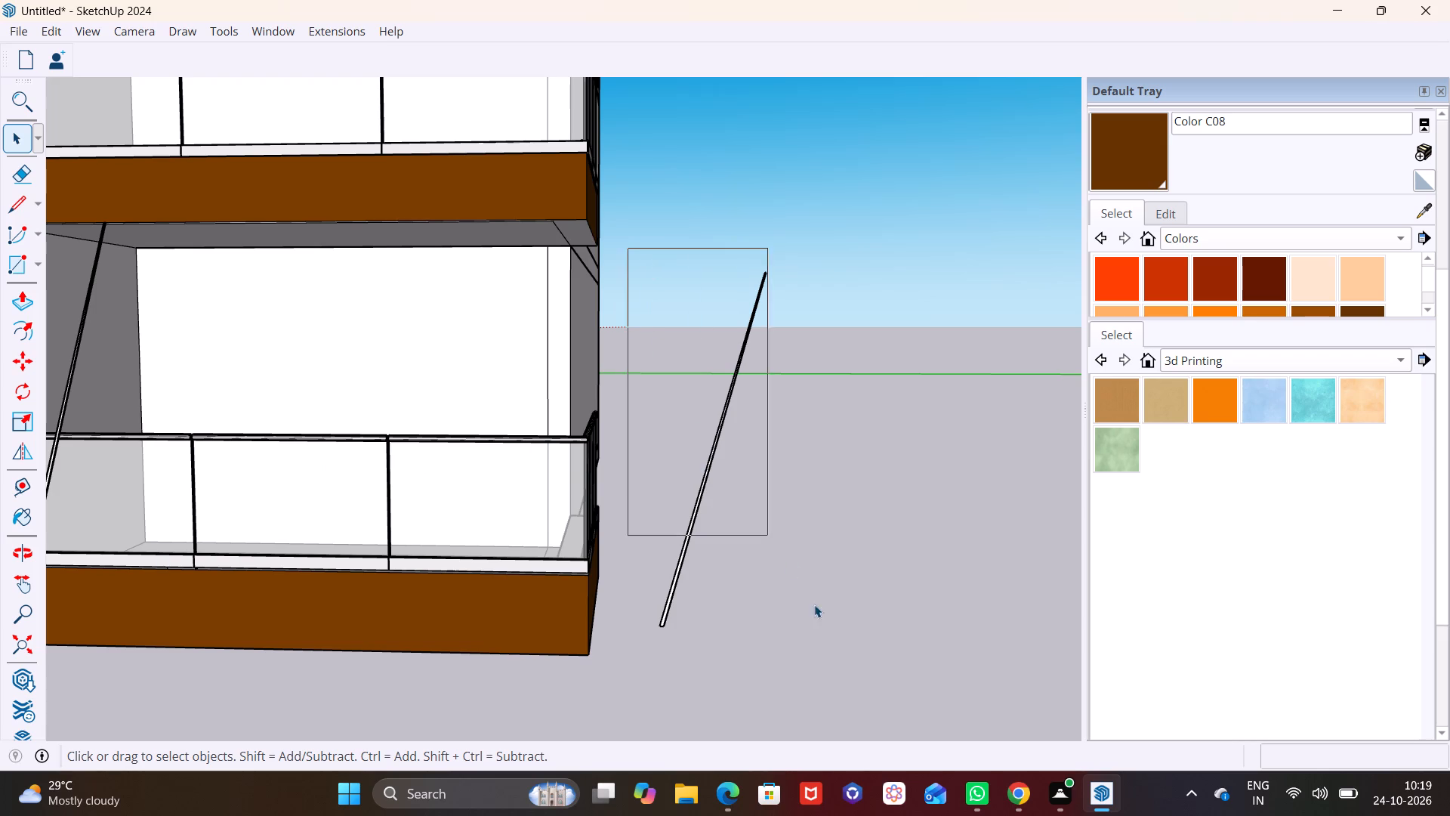
pyautogui.moveTo(814, 604); pyautogui.dragTo(853, 694)
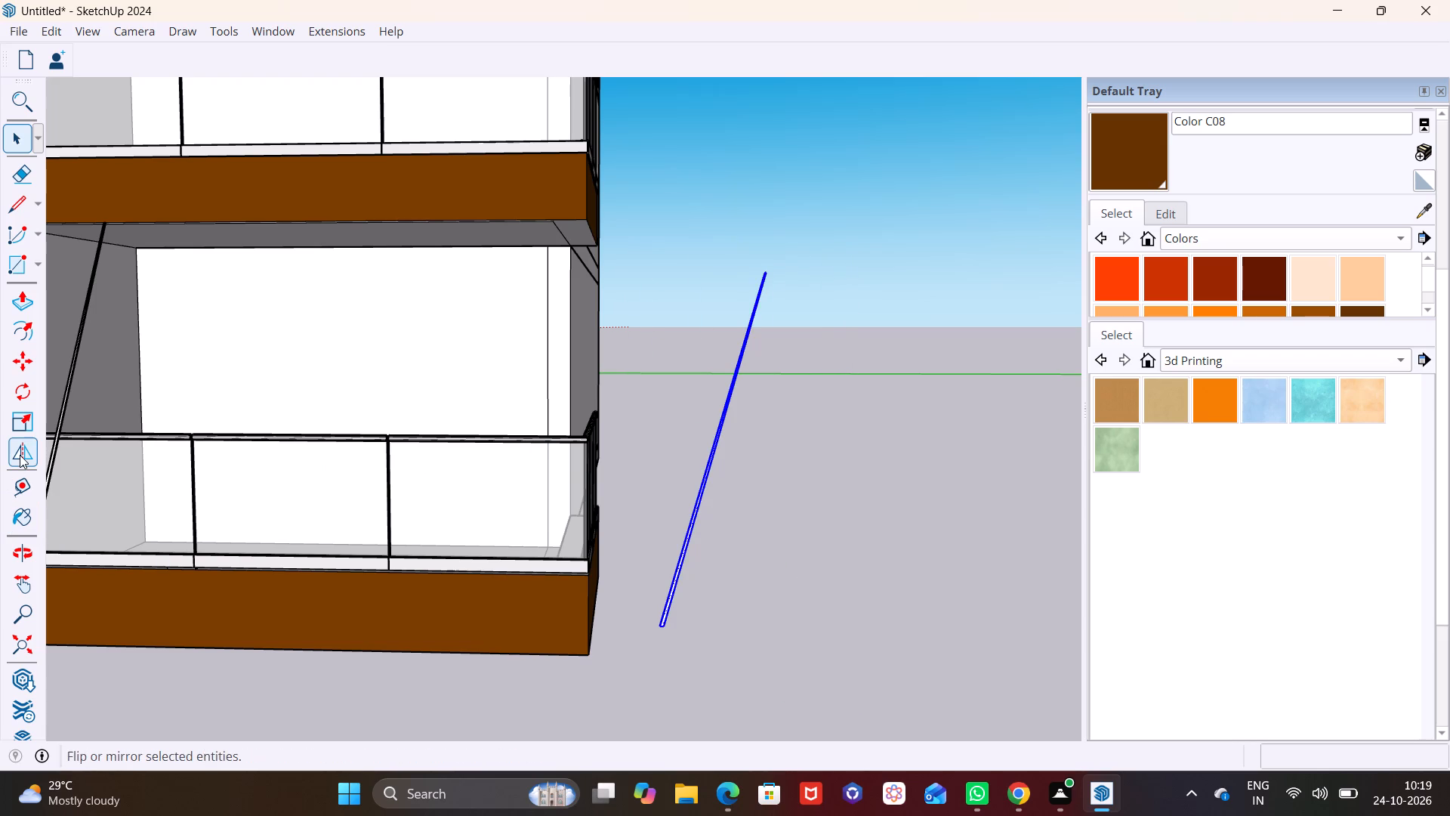
pyautogui.click(20, 455)
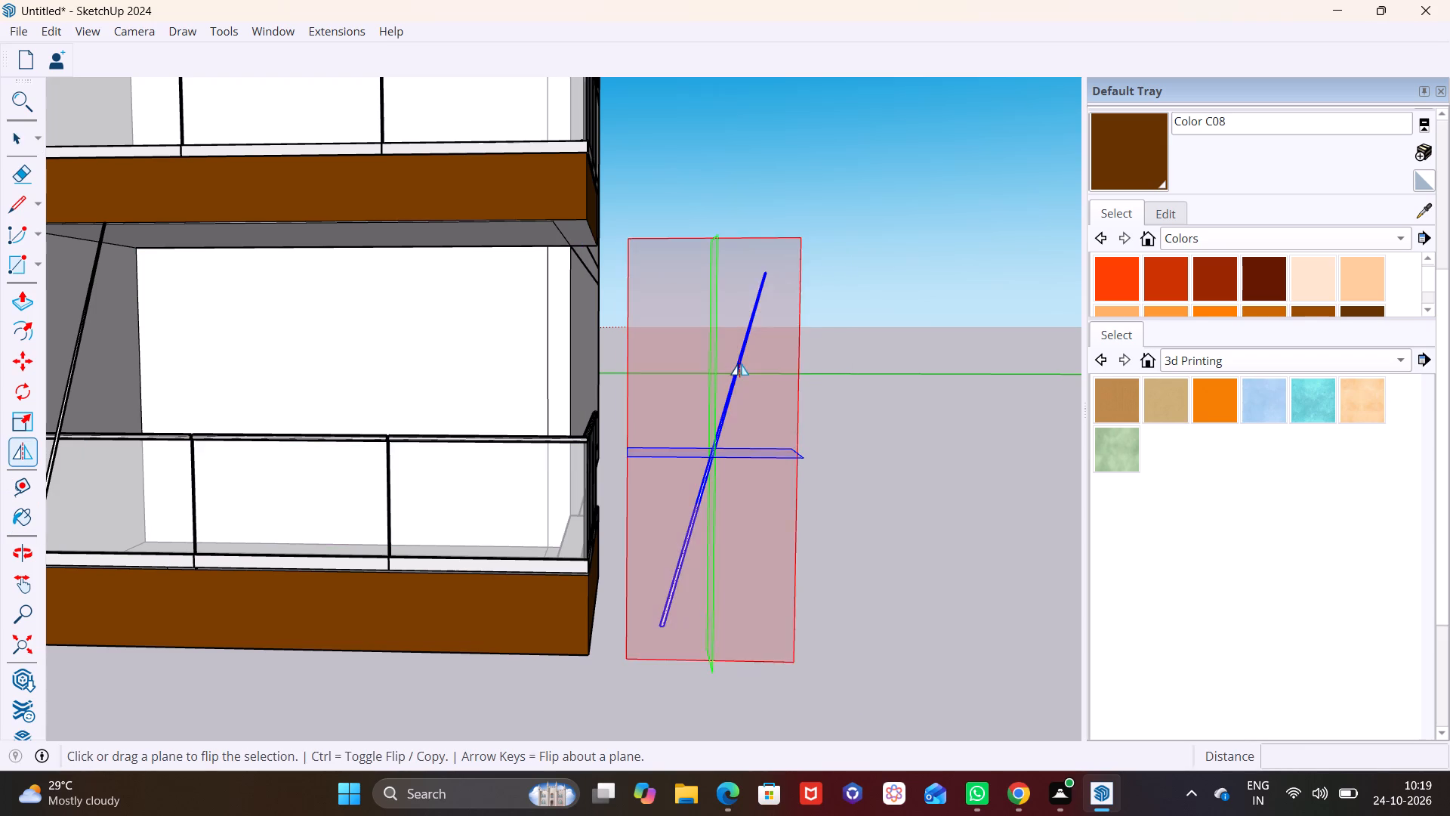
pyautogui.click(739, 363)
pyautogui.click(739, 363)
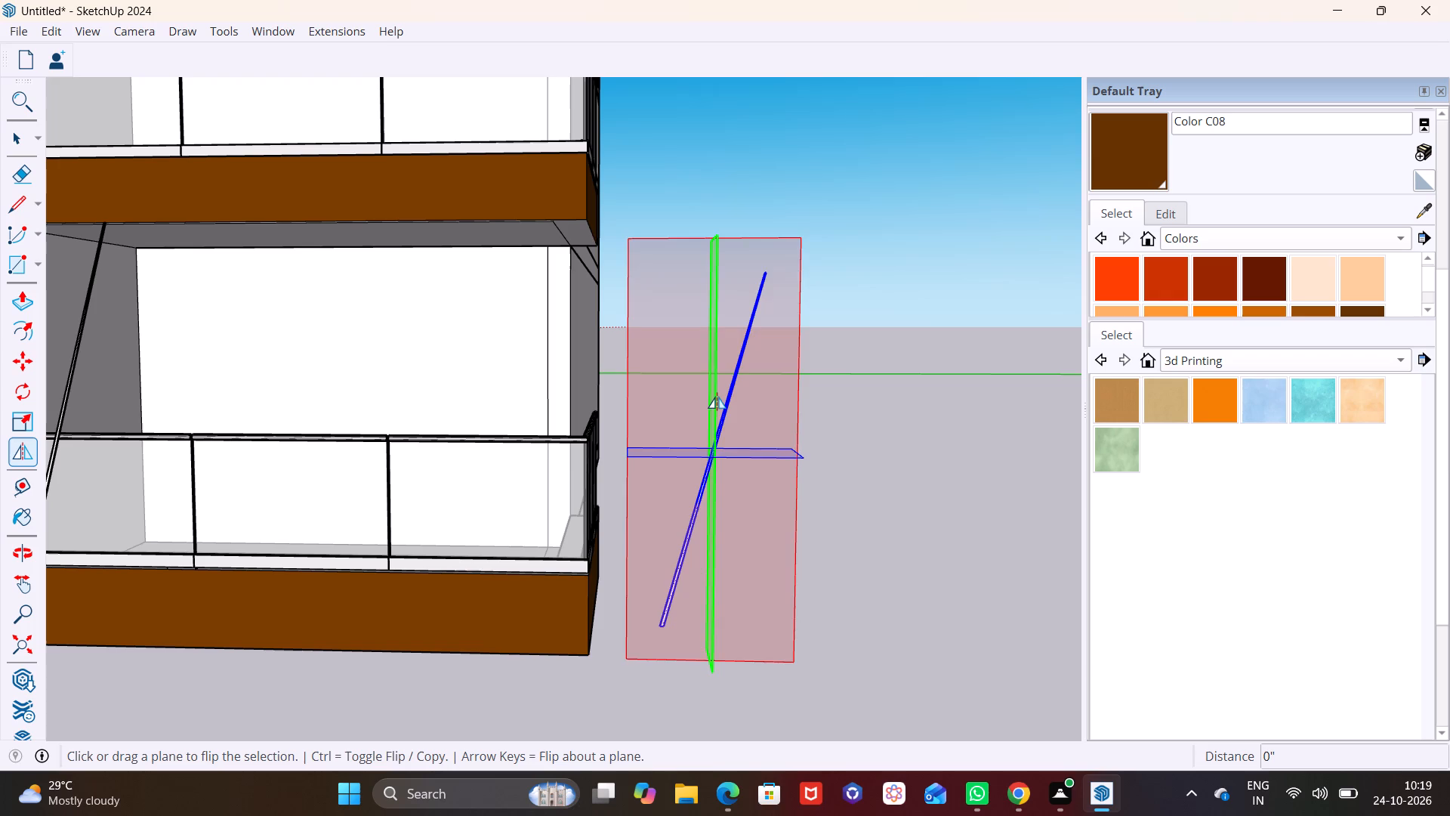
pyautogui.click(717, 395)
pyautogui.press('space')
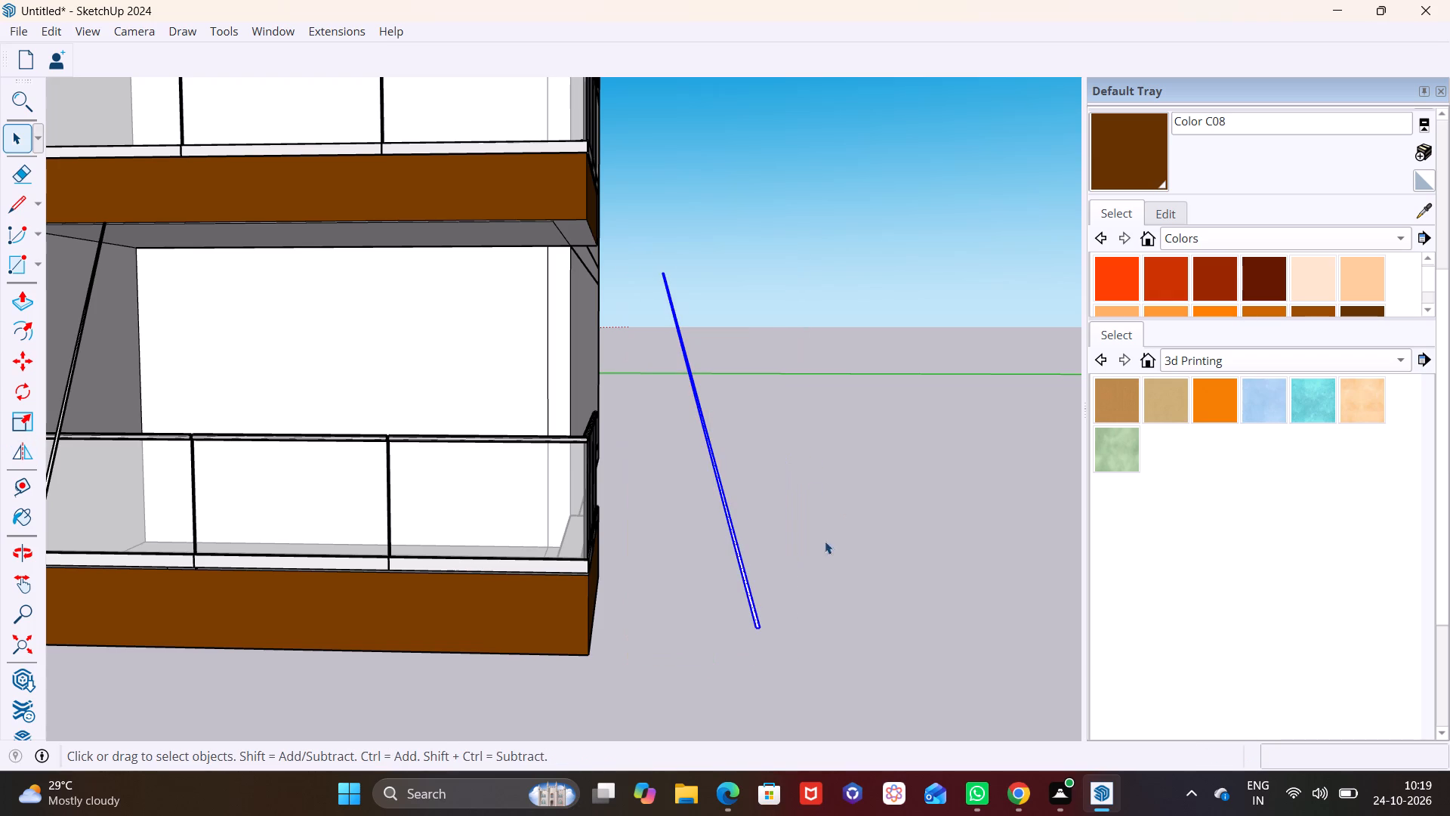
# Move the flipped slanted bar onto the lowest balcony so its top meets the original bar in an inverted V.
pyautogui.press('m')
pyautogui.moveTo(764, 628); pyautogui.dragTo(730, 621)
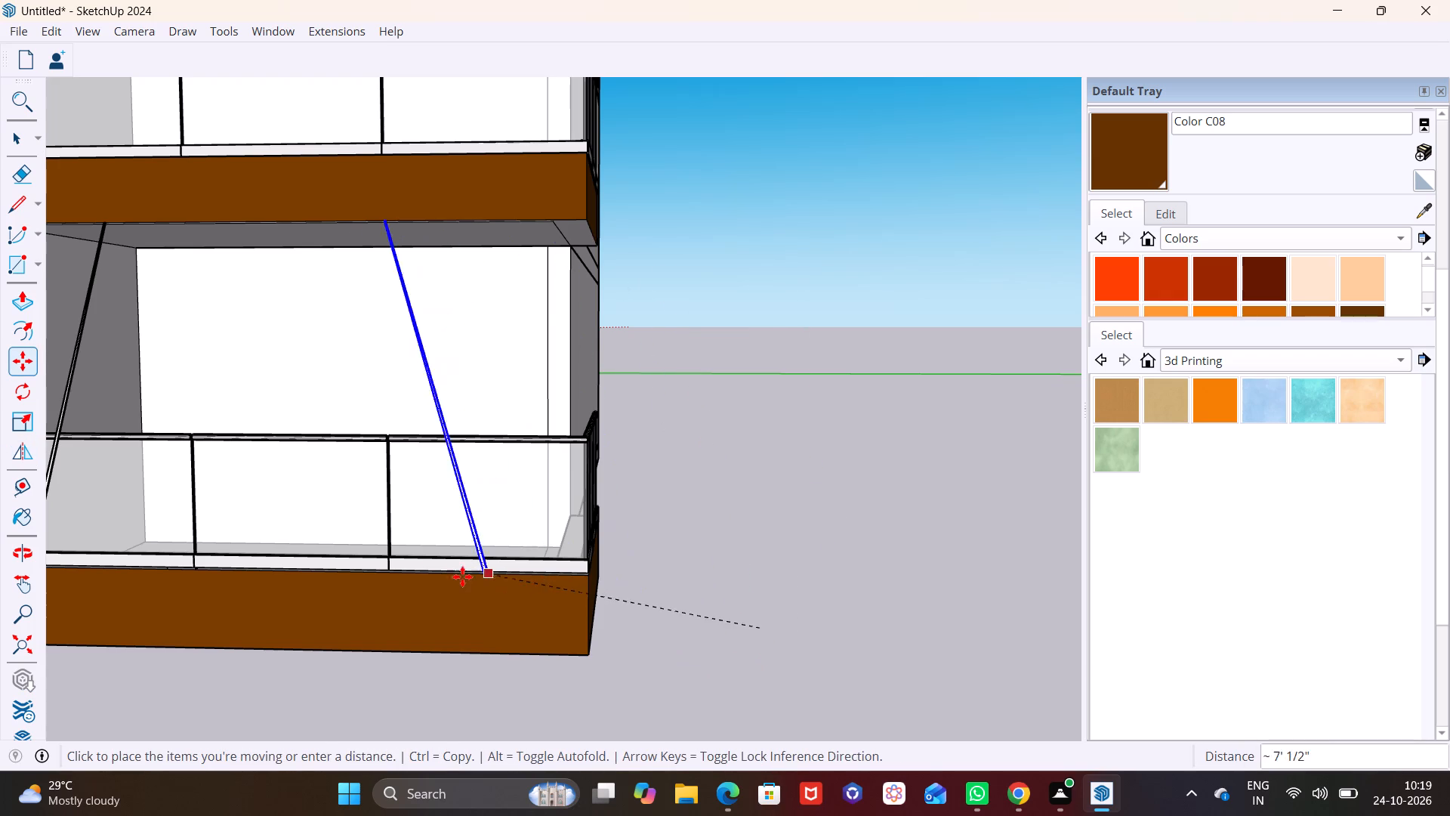
pyautogui.keyDown('shift'); pyautogui.moveTo(425, 550); pyautogui.dragTo(872, 675, button='middle'); pyautogui.keyUp('shift')
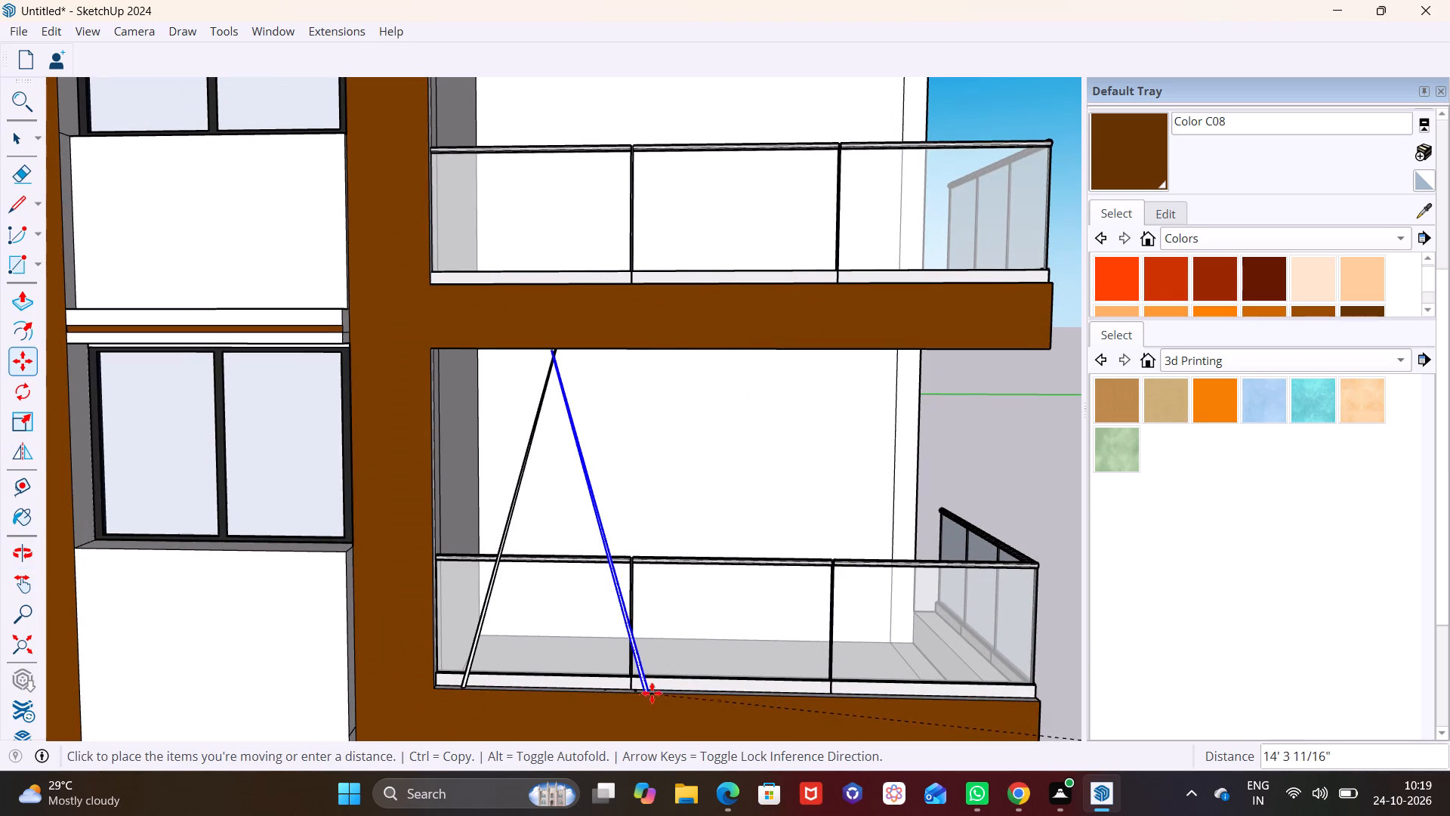
pyautogui.click(655, 688)
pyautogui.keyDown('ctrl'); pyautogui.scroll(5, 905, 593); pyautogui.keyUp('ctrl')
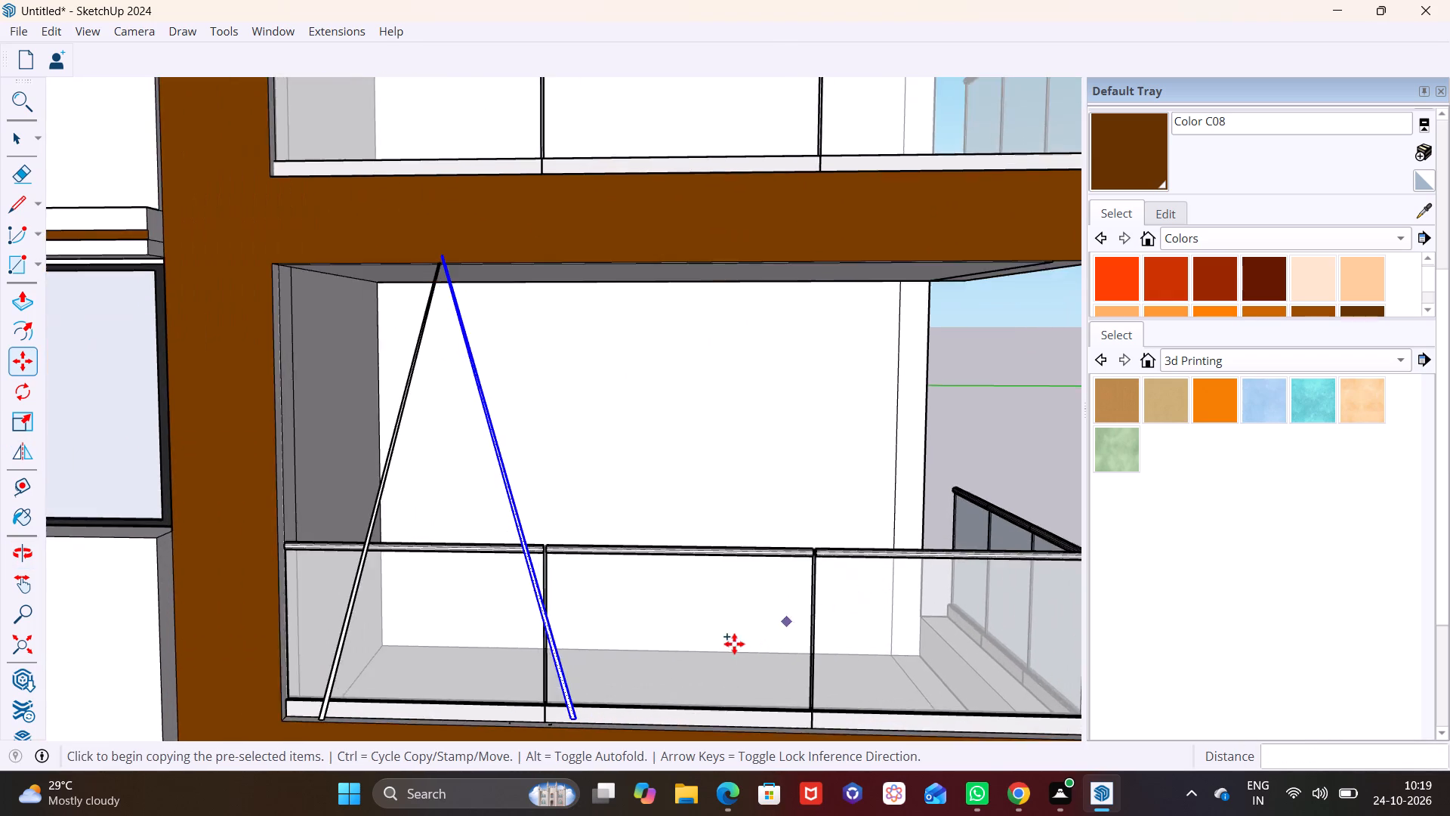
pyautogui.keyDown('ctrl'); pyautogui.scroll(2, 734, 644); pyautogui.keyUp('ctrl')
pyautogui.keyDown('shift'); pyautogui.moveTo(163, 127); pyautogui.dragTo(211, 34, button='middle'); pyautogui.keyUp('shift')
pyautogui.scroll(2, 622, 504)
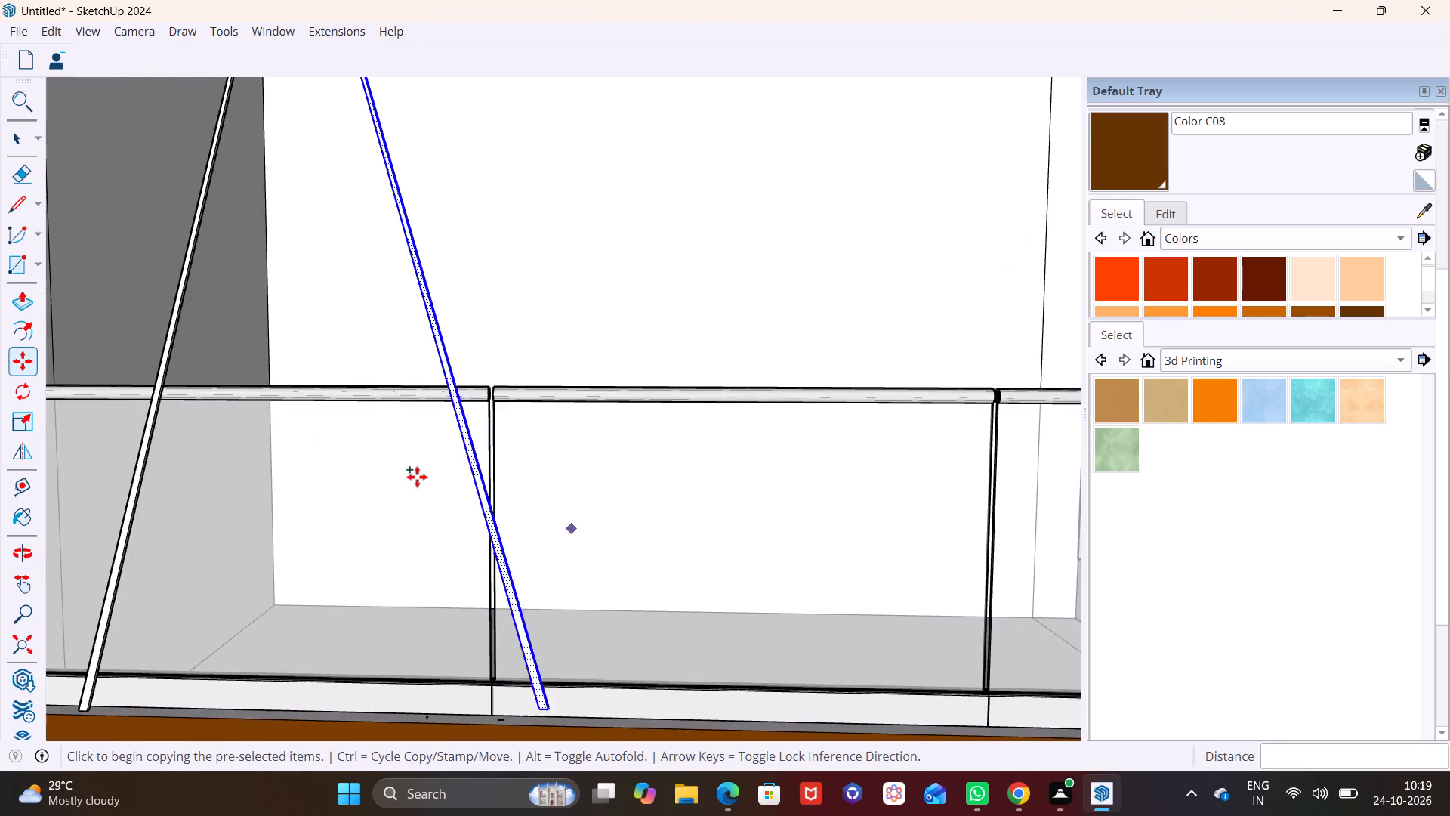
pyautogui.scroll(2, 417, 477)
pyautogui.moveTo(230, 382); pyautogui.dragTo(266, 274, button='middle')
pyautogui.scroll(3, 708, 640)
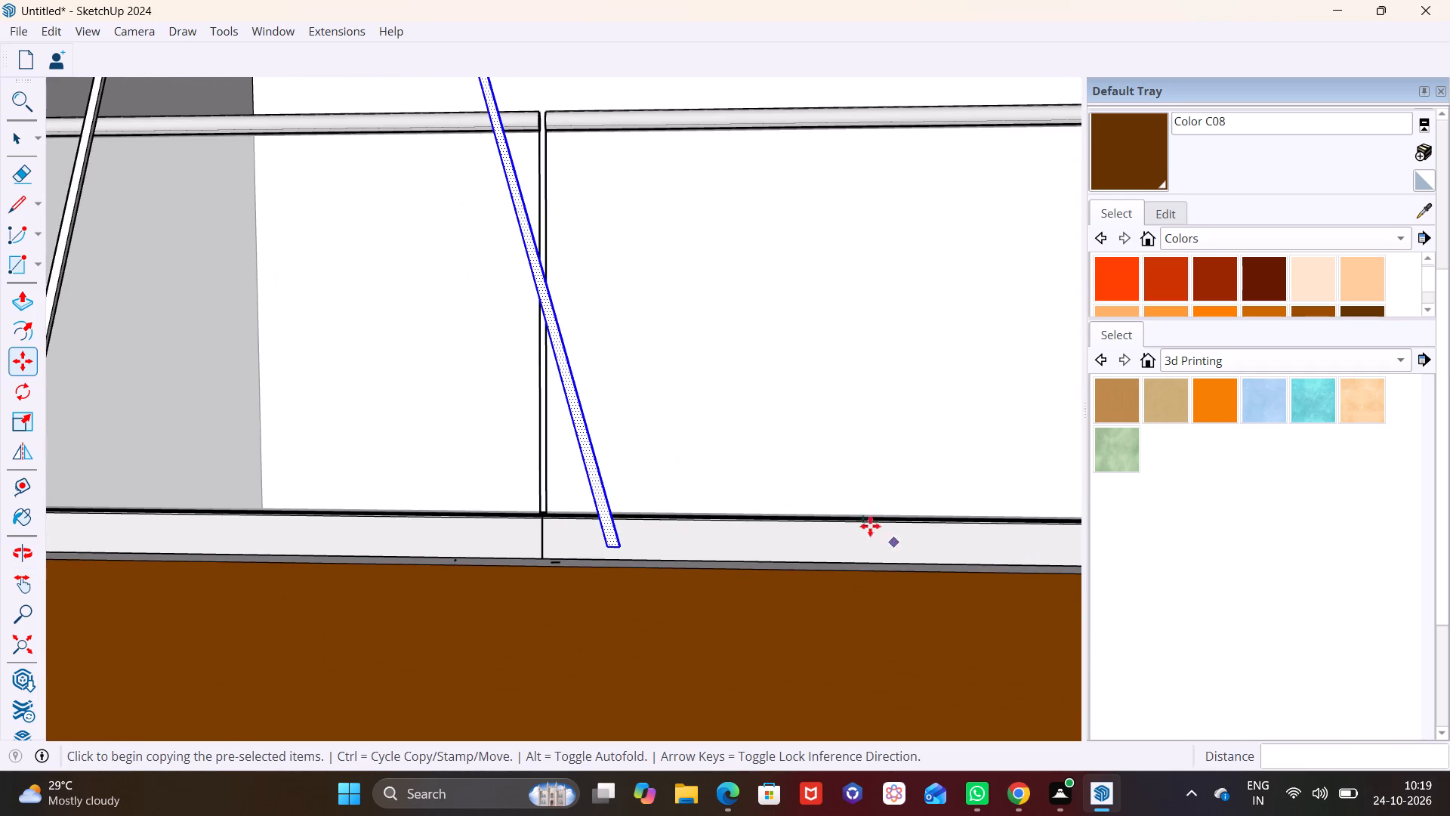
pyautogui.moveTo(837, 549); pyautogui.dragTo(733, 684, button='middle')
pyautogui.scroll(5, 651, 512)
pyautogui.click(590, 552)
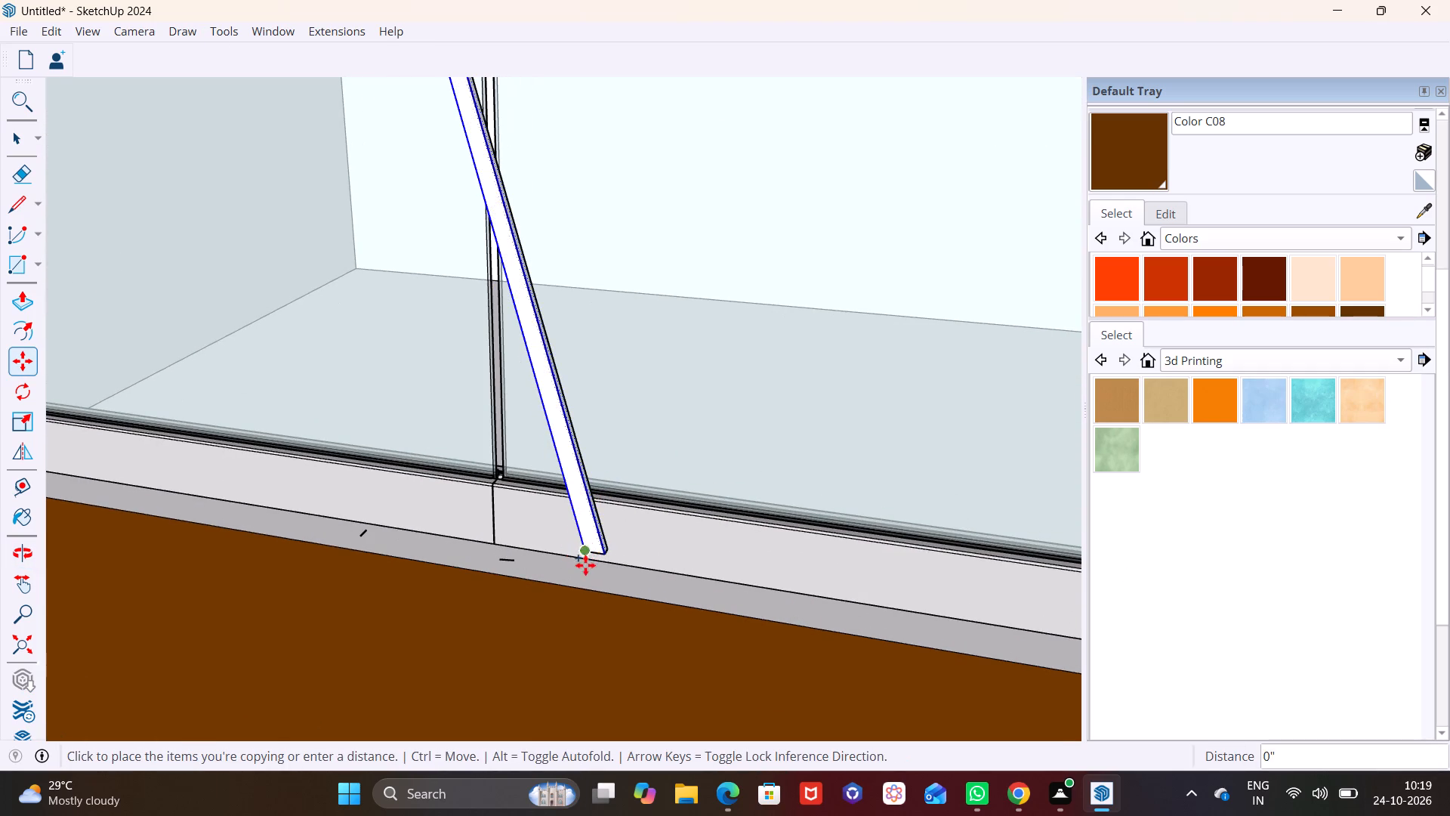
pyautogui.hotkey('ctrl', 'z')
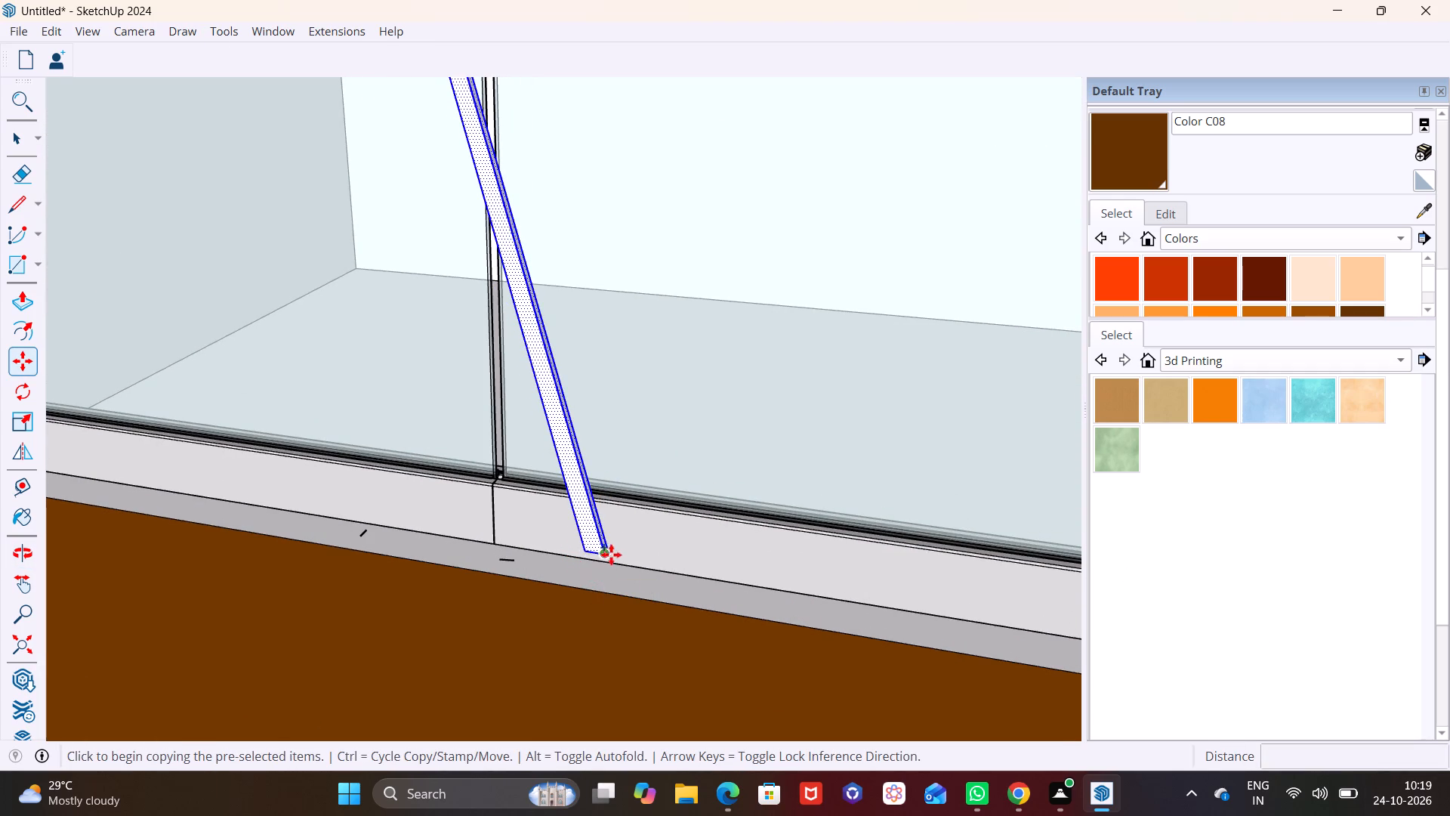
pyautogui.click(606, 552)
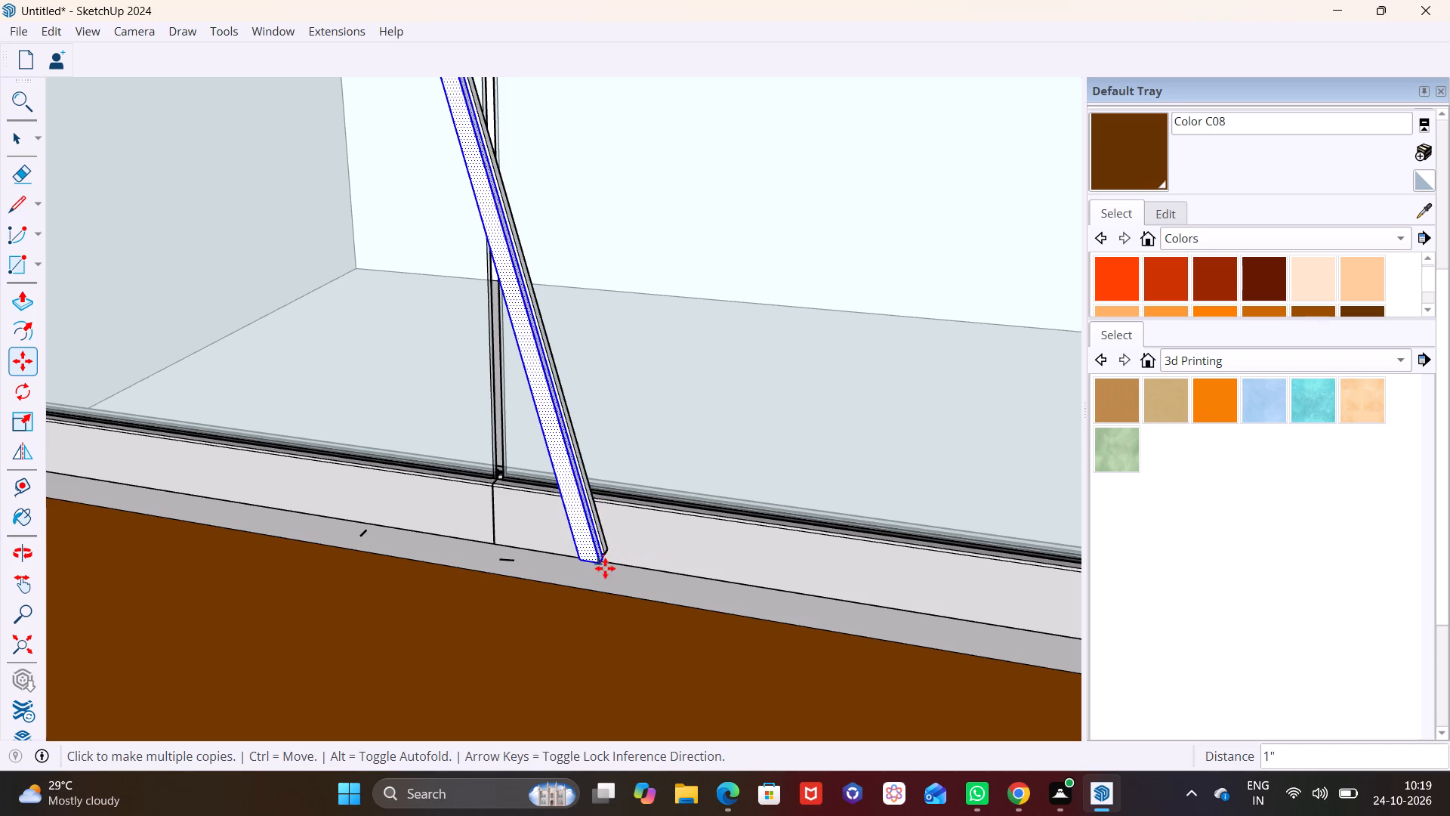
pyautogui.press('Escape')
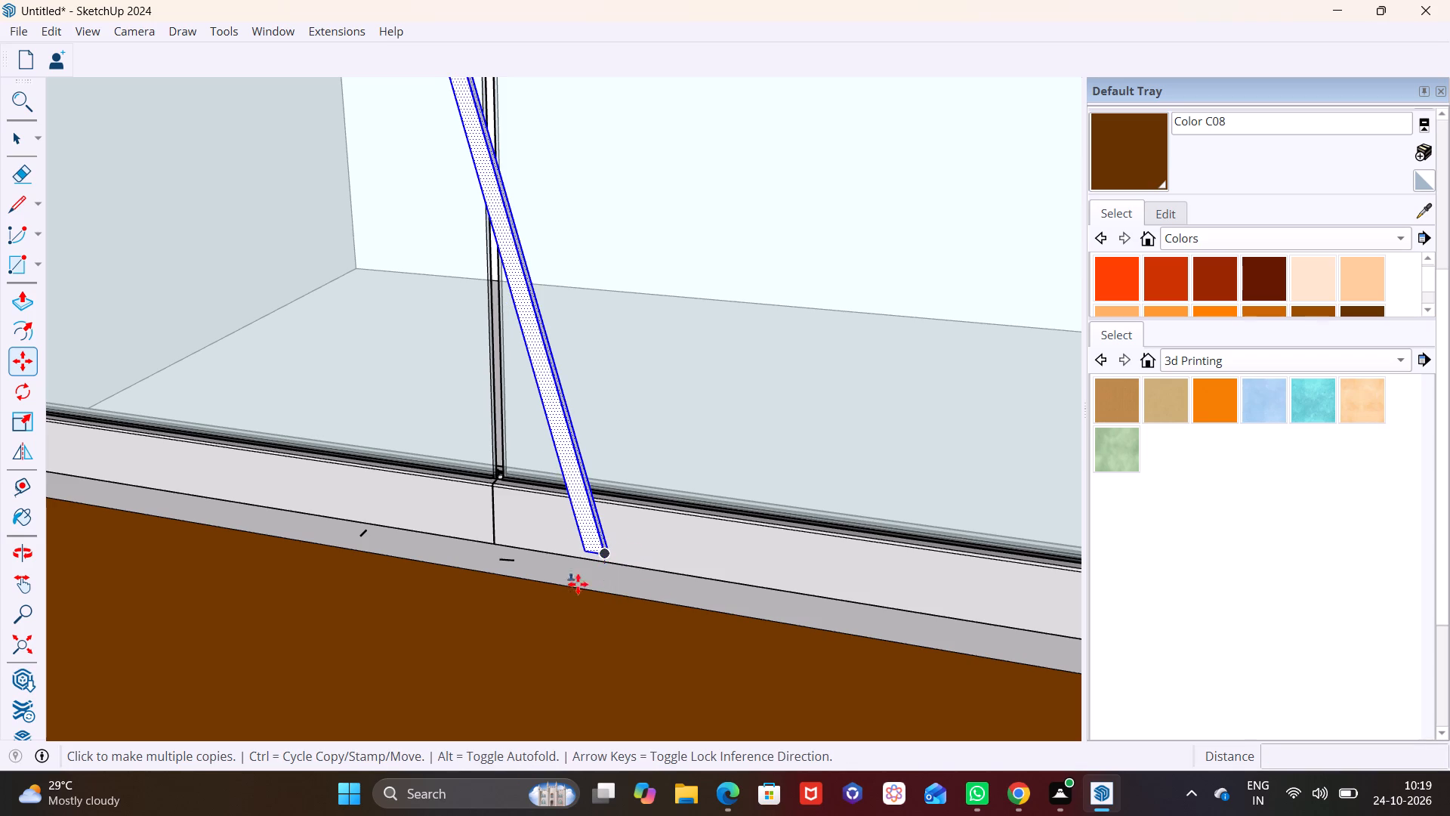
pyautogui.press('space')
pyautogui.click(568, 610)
# Select all faces and edges of the flipped bar on the balcony and move its top end against the original bar's top corner.
pyautogui.scroll(-18, 598, 546)
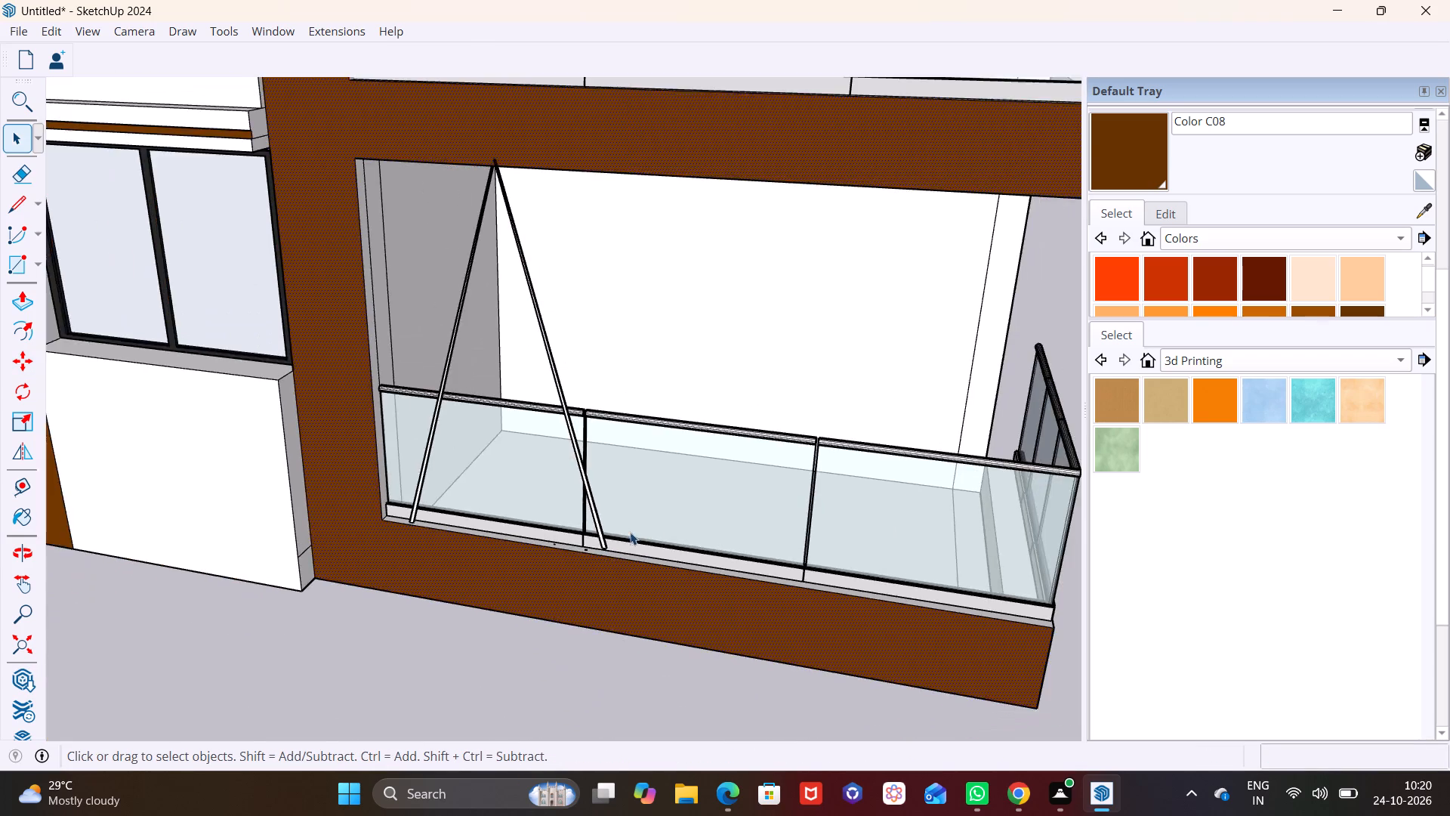
pyautogui.moveTo(646, 532); pyautogui.dragTo(746, 511, button='middle')
pyautogui.scroll(4, 641, 371)
pyautogui.scroll(-2, 635, 366)
pyautogui.scroll(8, 629, 603)
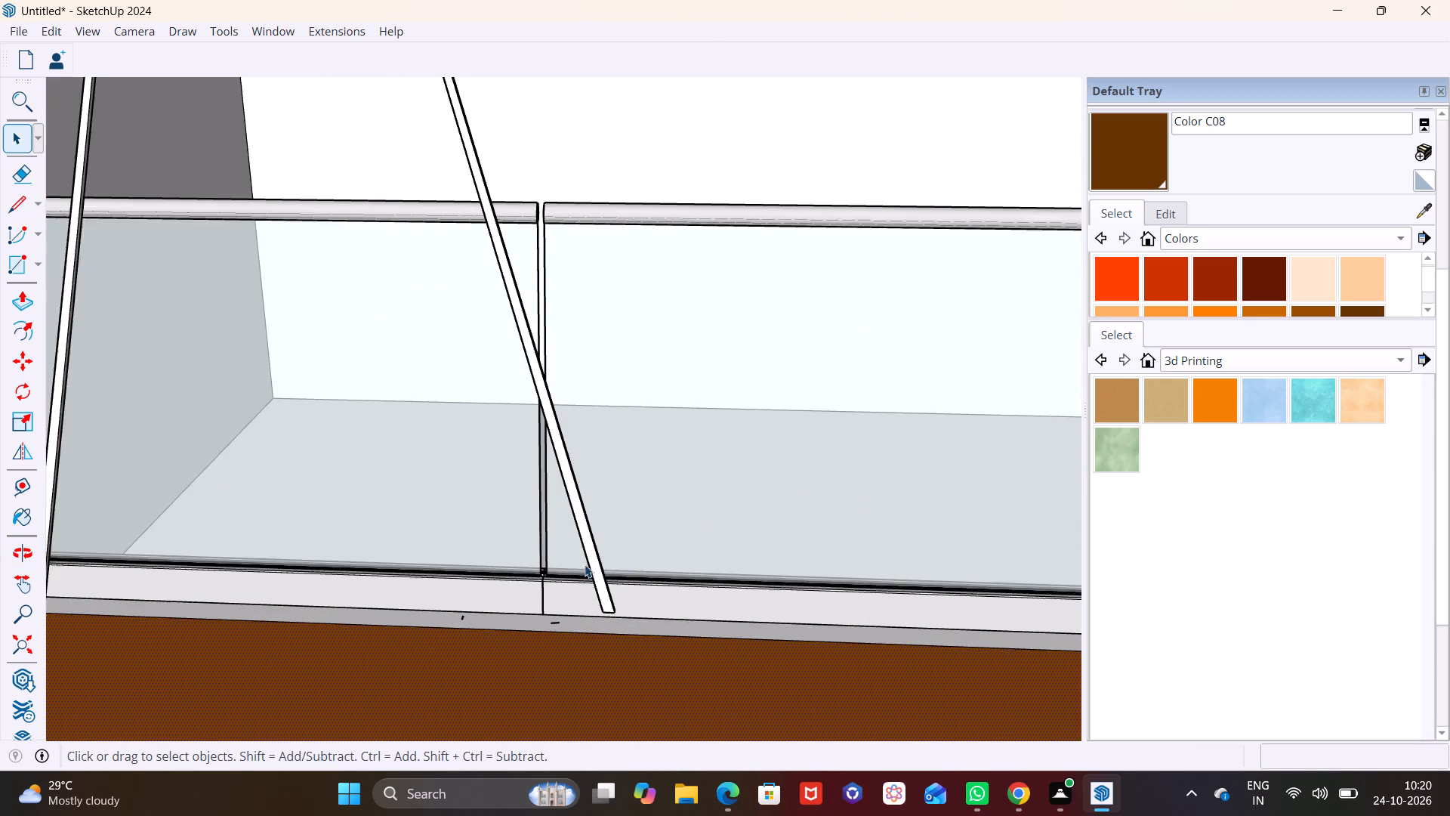
pyautogui.doubleClick(589, 561)
pyautogui.scroll(1, 605, 558)
pyautogui.moveTo(607, 558); pyautogui.dragTo(847, 516, button='middle')
pyautogui.scroll(4, 535, 534)
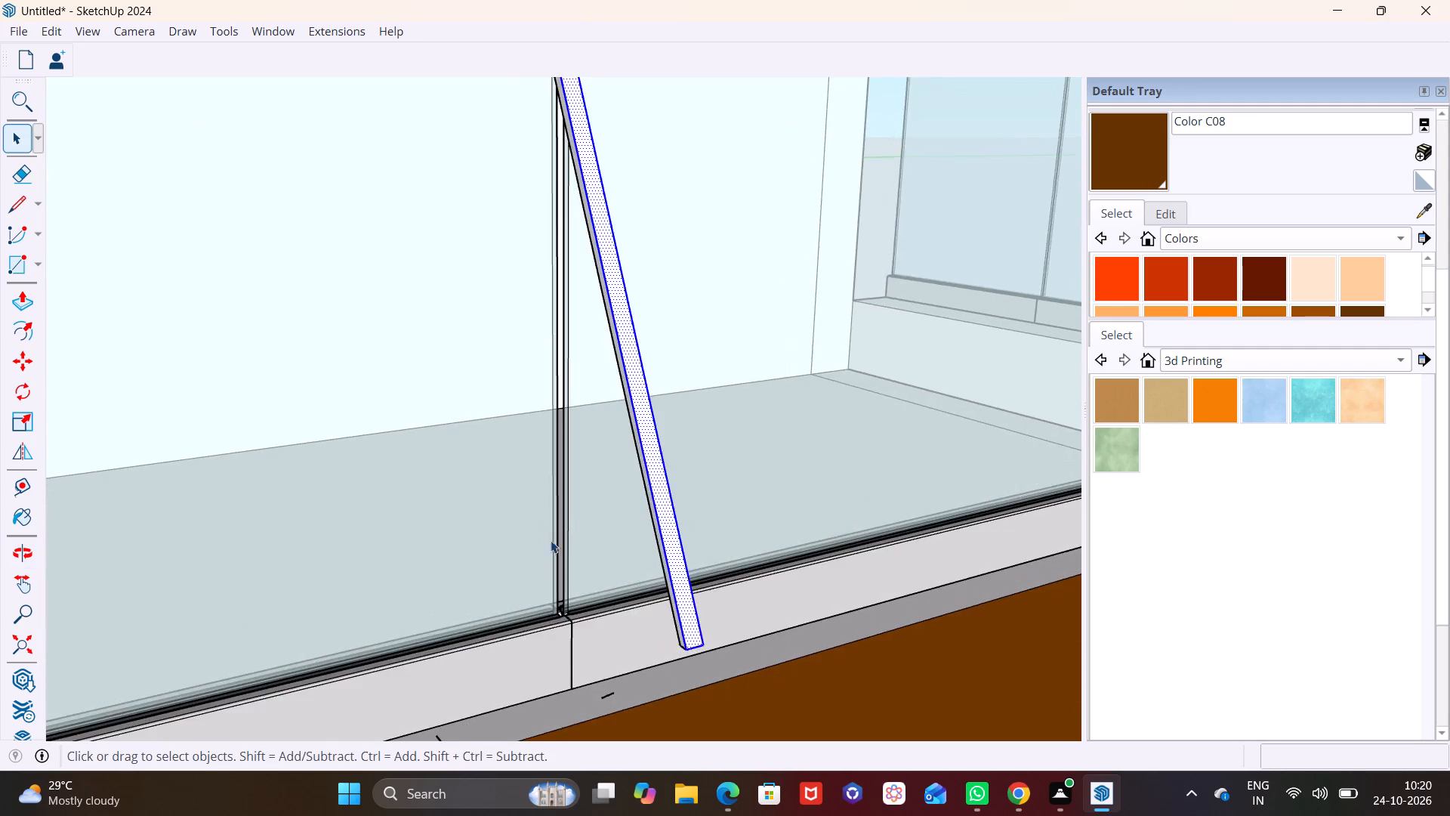
pyautogui.scroll(4, 551, 540)
pyautogui.keyDown('ctrl'); pyautogui.doubleClick(694, 547); pyautogui.keyUp('ctrl')
pyautogui.moveTo(703, 547); pyautogui.dragTo(366, 647, button='middle')
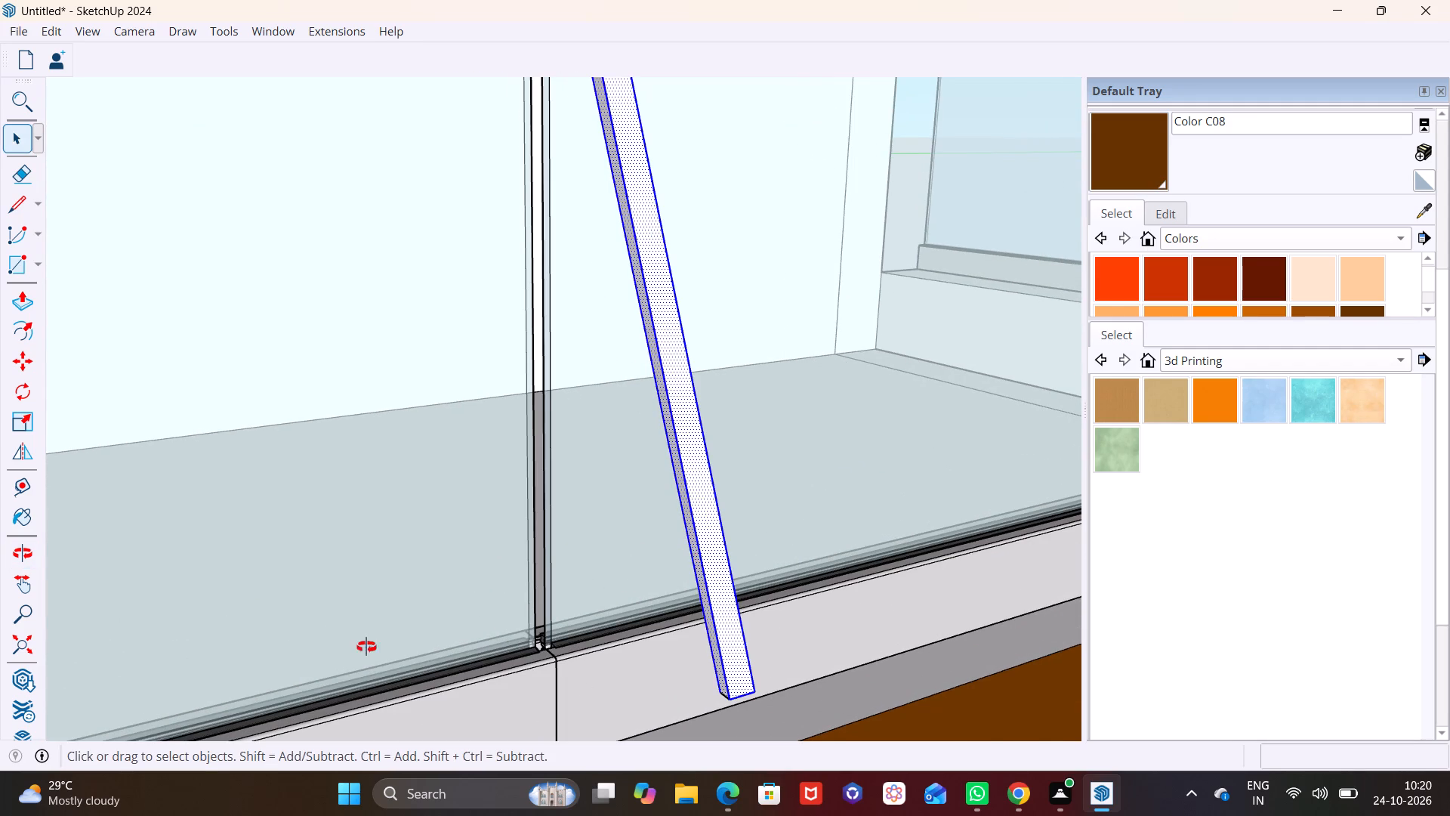
pyautogui.moveTo(366, 647); pyautogui.dragTo(366, 646, button='middle')
pyautogui.scroll(-3, 649, 586)
pyautogui.moveTo(637, 598); pyautogui.dragTo(468, 638, button='middle')
pyautogui.scroll(8, 537, 605)
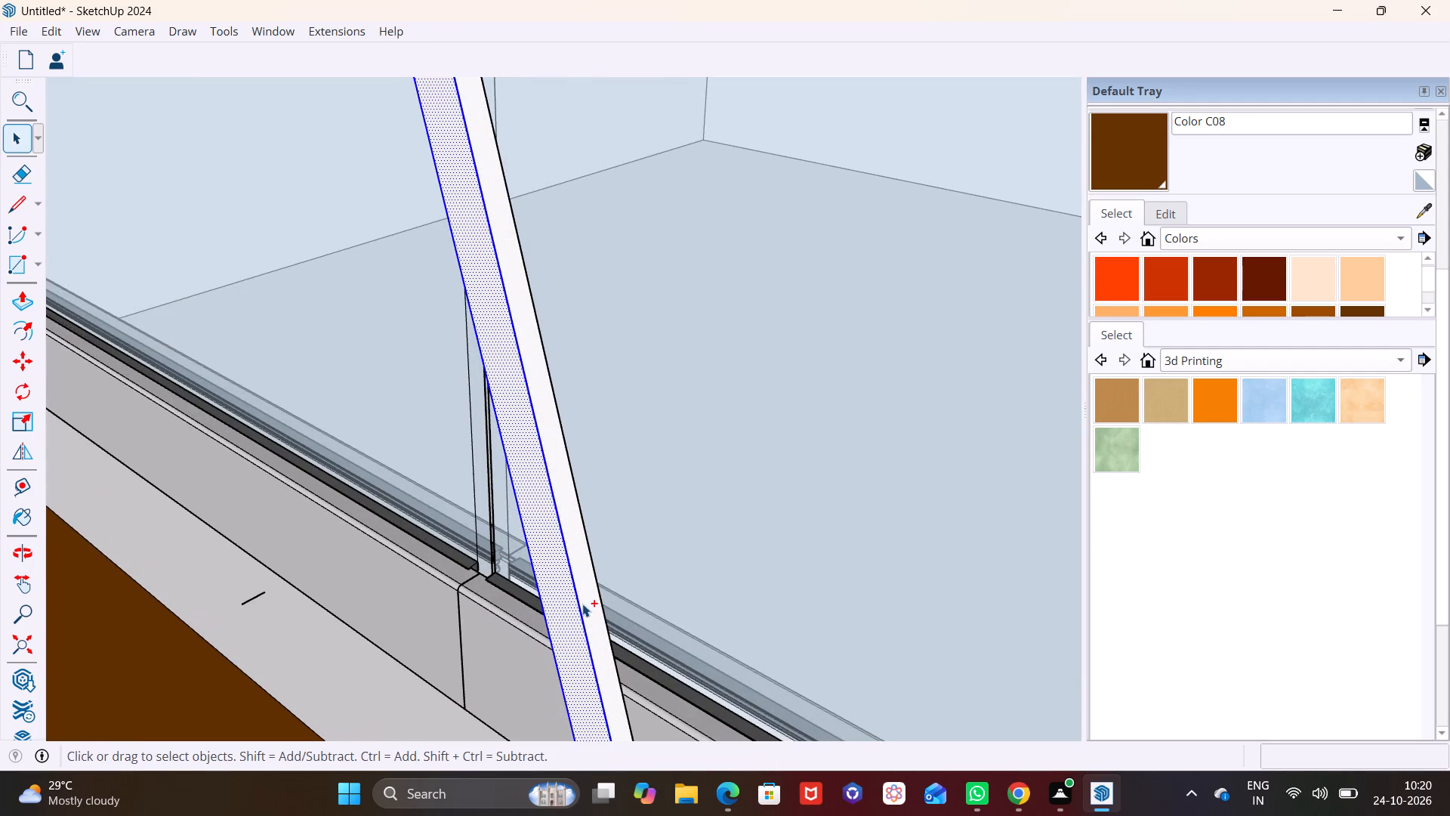
pyautogui.keyDown('ctrl'); pyautogui.doubleClick(583, 604); pyautogui.keyUp('ctrl')
pyautogui.scroll(-2, 576, 644)
pyautogui.moveTo(588, 618); pyautogui.dragTo(304, 646, button='middle')
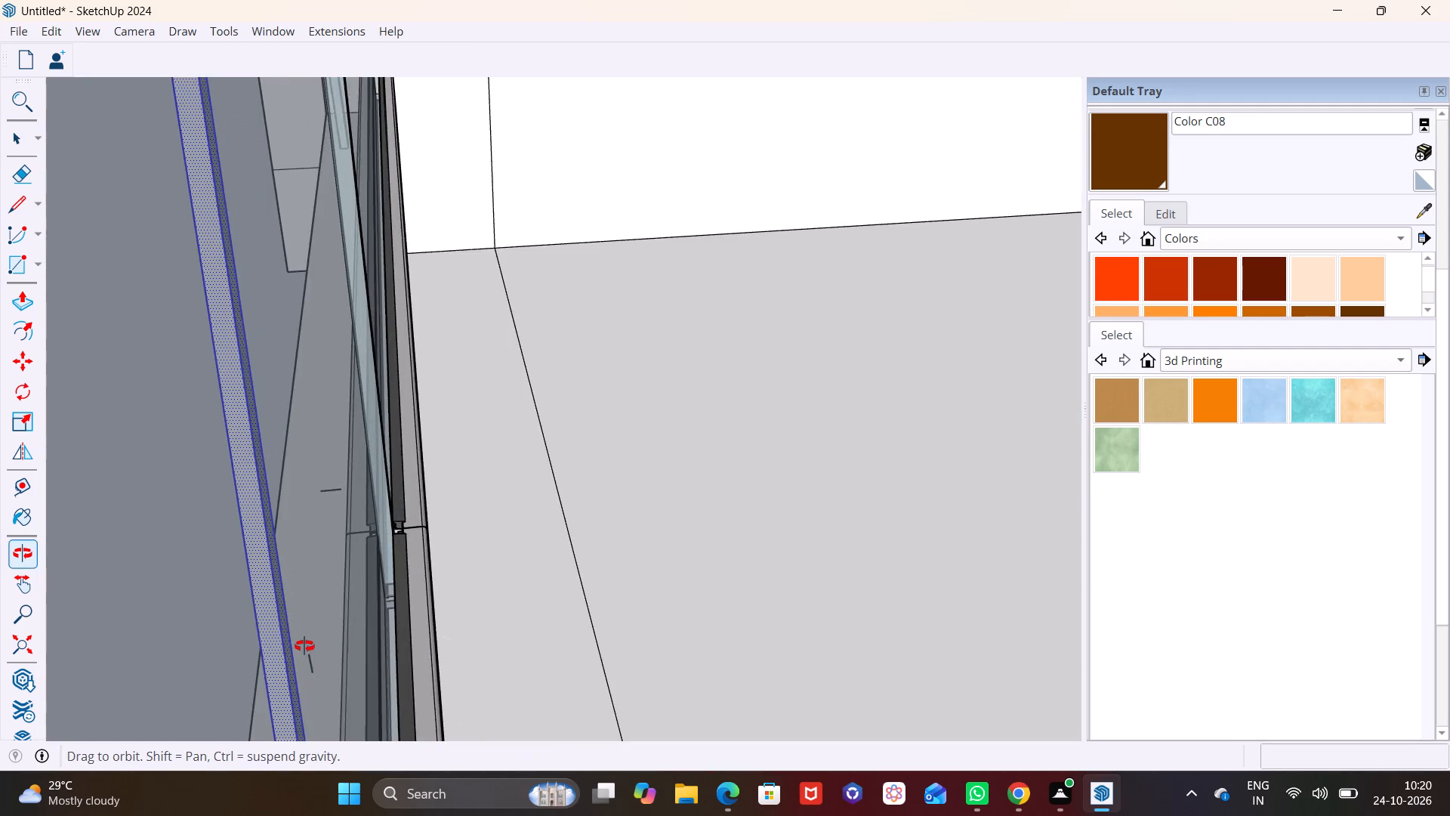
pyautogui.moveTo(304, 646); pyautogui.dragTo(376, 627, button='middle')
pyautogui.scroll(8, 335, 586)
pyautogui.moveTo(438, 582); pyautogui.dragTo(395, 601, button='middle')
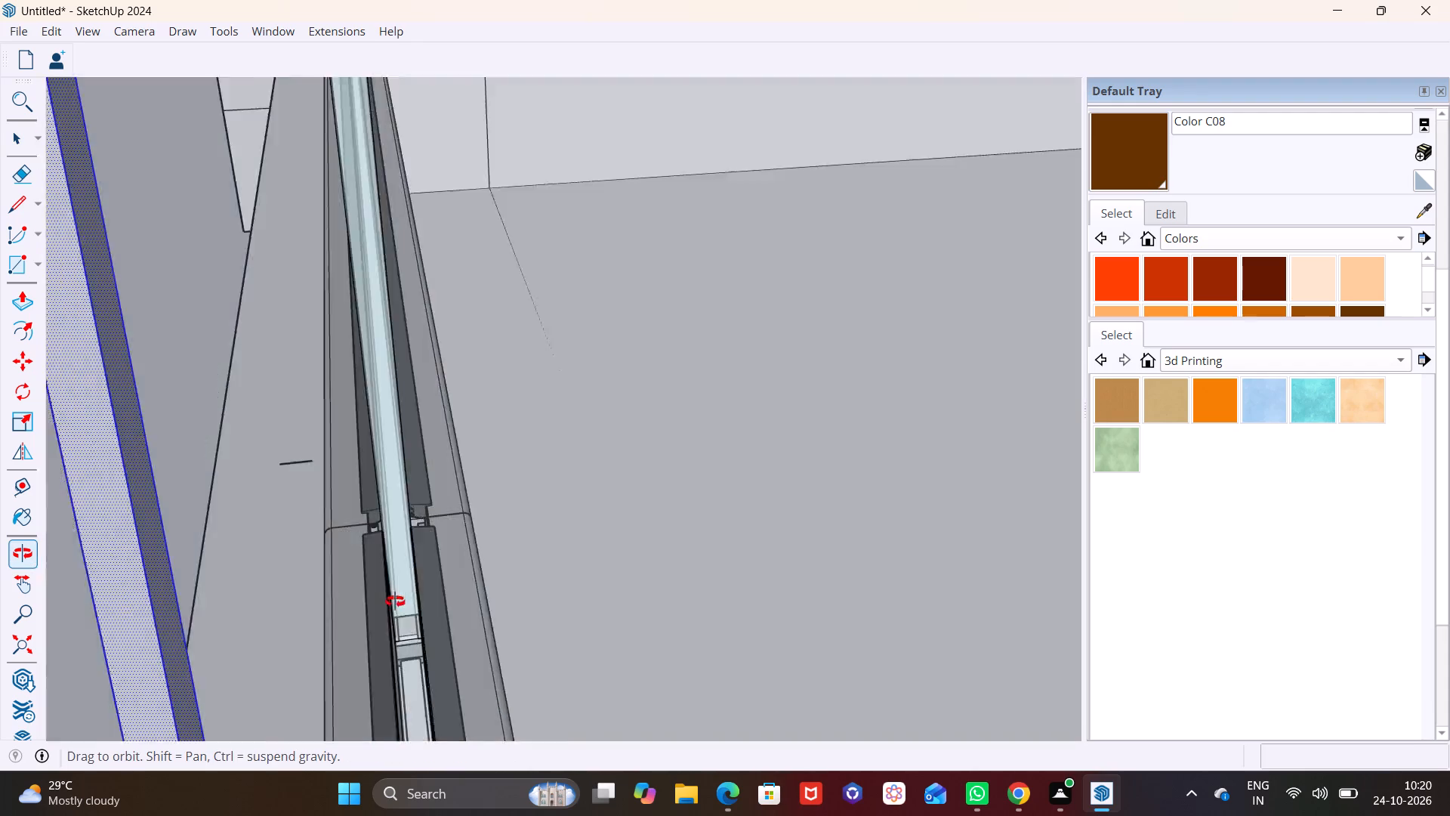
pyautogui.moveTo(395, 601); pyautogui.dragTo(496, 607, button='middle')
pyautogui.scroll(-20, 418, 539)
pyautogui.scroll(-7, 418, 539)
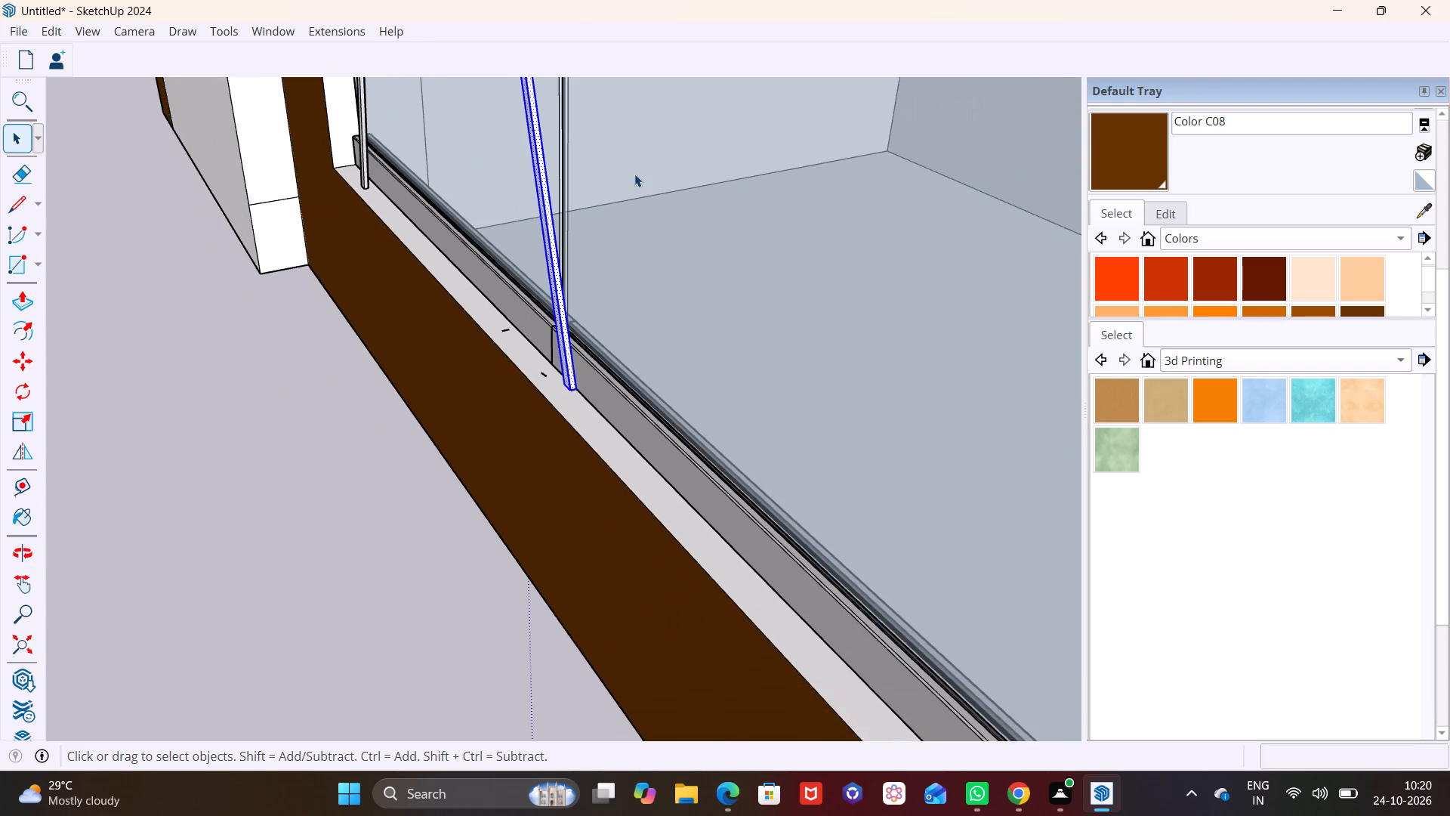
pyautogui.keyDown('shift'); pyautogui.moveTo(659, 168); pyautogui.dragTo(643, 524, button='middle'); pyautogui.keyUp('shift')
pyautogui.scroll(-2, 577, 328)
pyautogui.moveTo(631, 232); pyautogui.dragTo(416, 320, button='middle')
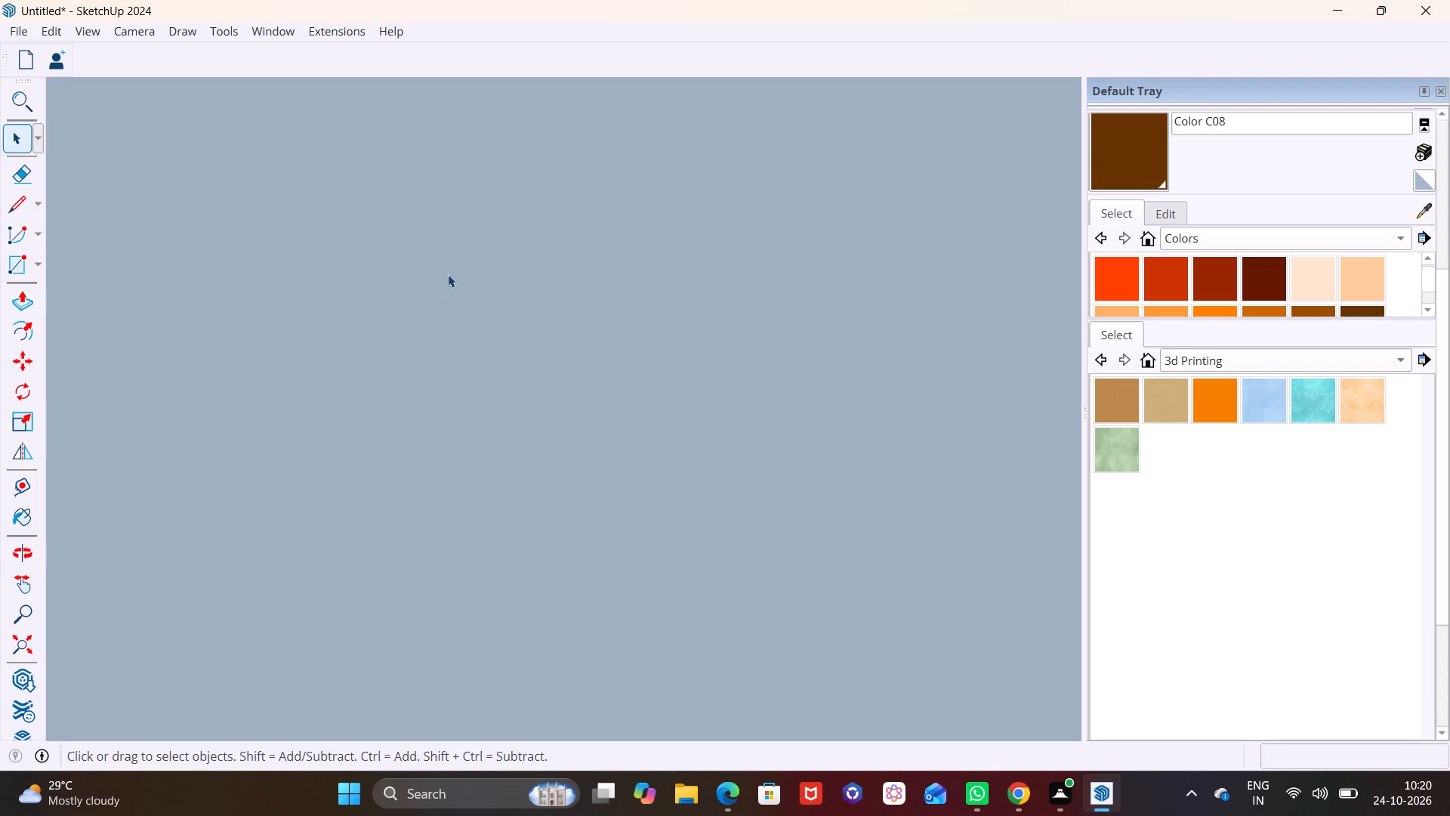
pyautogui.scroll(-20, 452, 264)
pyautogui.scroll(-13, 452, 264)
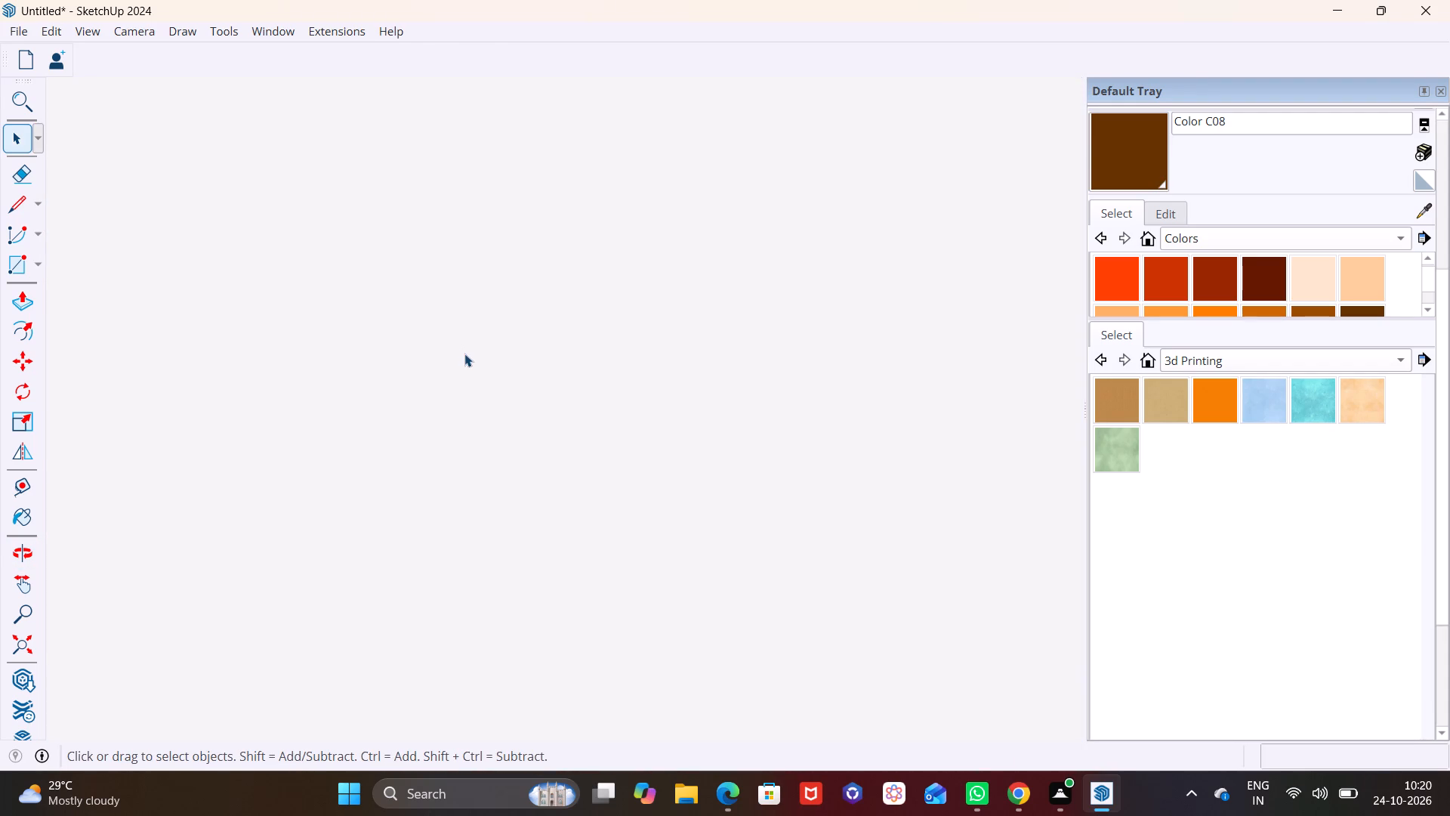
pyautogui.scroll(-5, 464, 354)
pyautogui.scroll(-10, 0, 590)
pyautogui.scroll(-20, 480, 456)
pyautogui.scroll(-8, 480, 456)
pyautogui.scroll(-20, 279, 536)
pyautogui.scroll(-10, 279, 536)
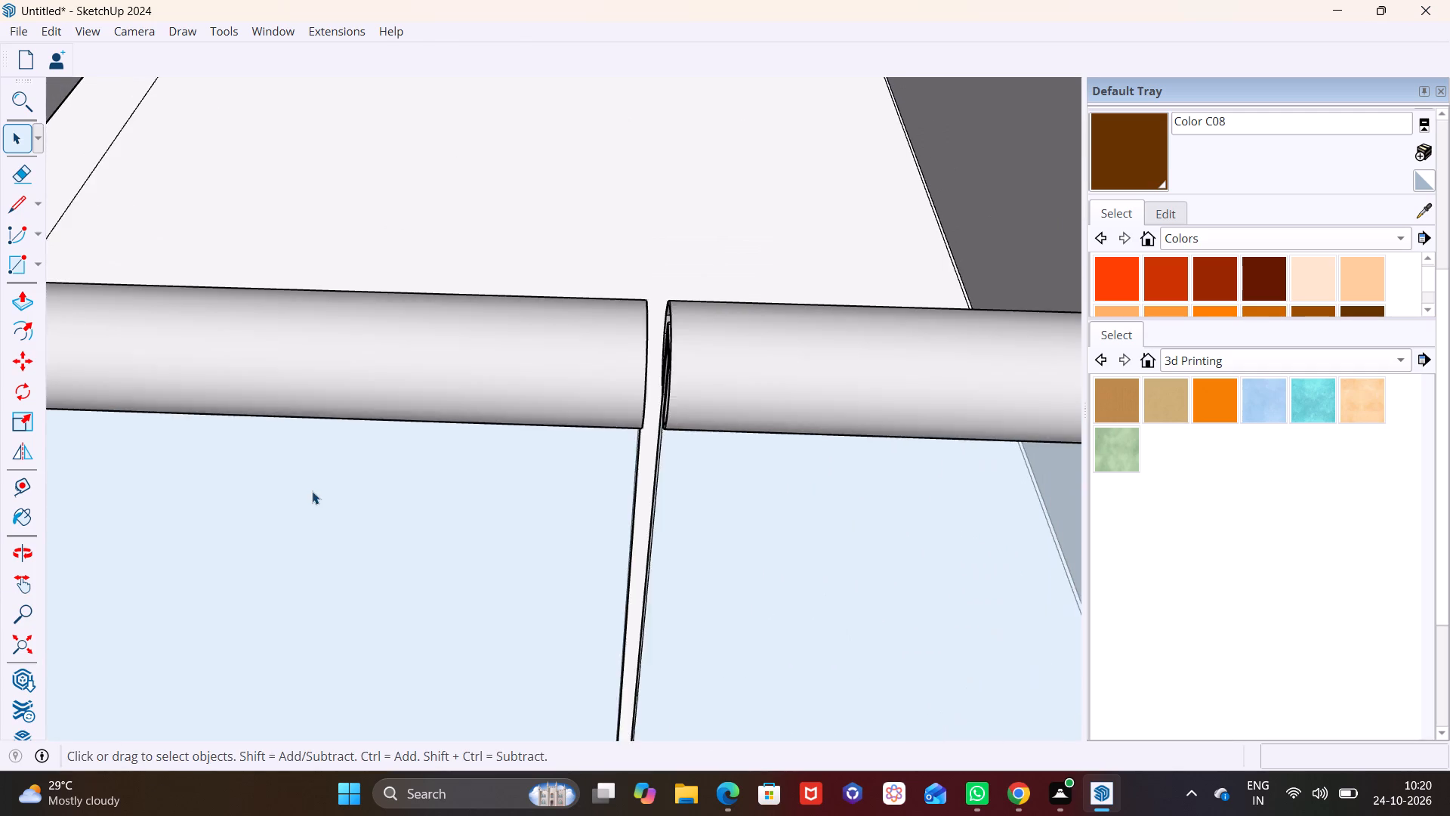
pyautogui.scroll(-20, 312, 491)
pyautogui.scroll(-14, 312, 491)
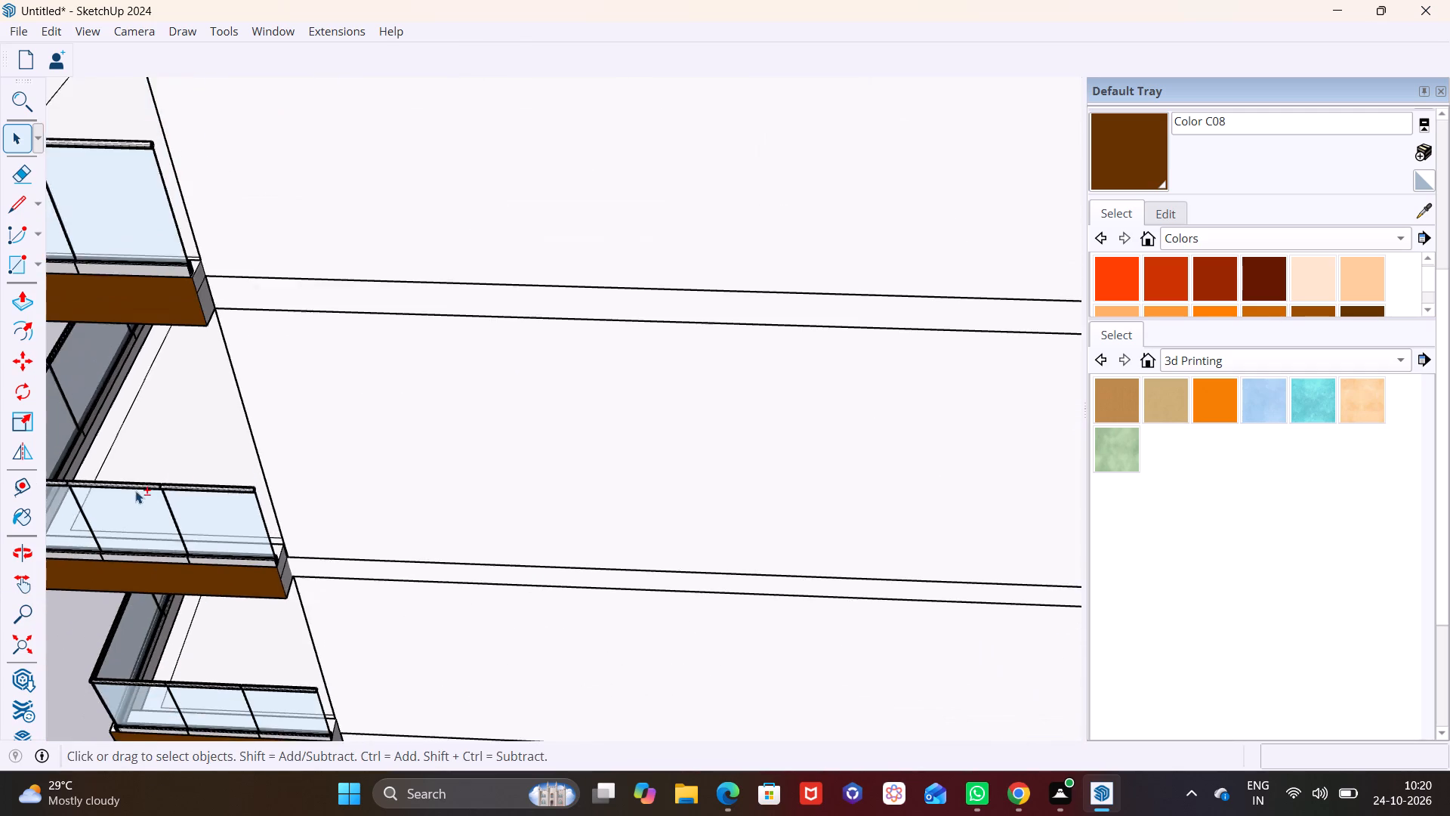
pyautogui.keyDown('shift'); pyautogui.moveTo(167, 490); pyautogui.dragTo(573, 413, button='middle'); pyautogui.keyUp('shift')
pyautogui.scroll(7, 413, 518)
pyautogui.moveTo(403, 481); pyautogui.dragTo(482, 325, button='middle')
pyautogui.scroll(8, 456, 450)
pyautogui.moveTo(380, 458); pyautogui.dragTo(330, 461, button='middle')
pyautogui.scroll(2, 273, 386)
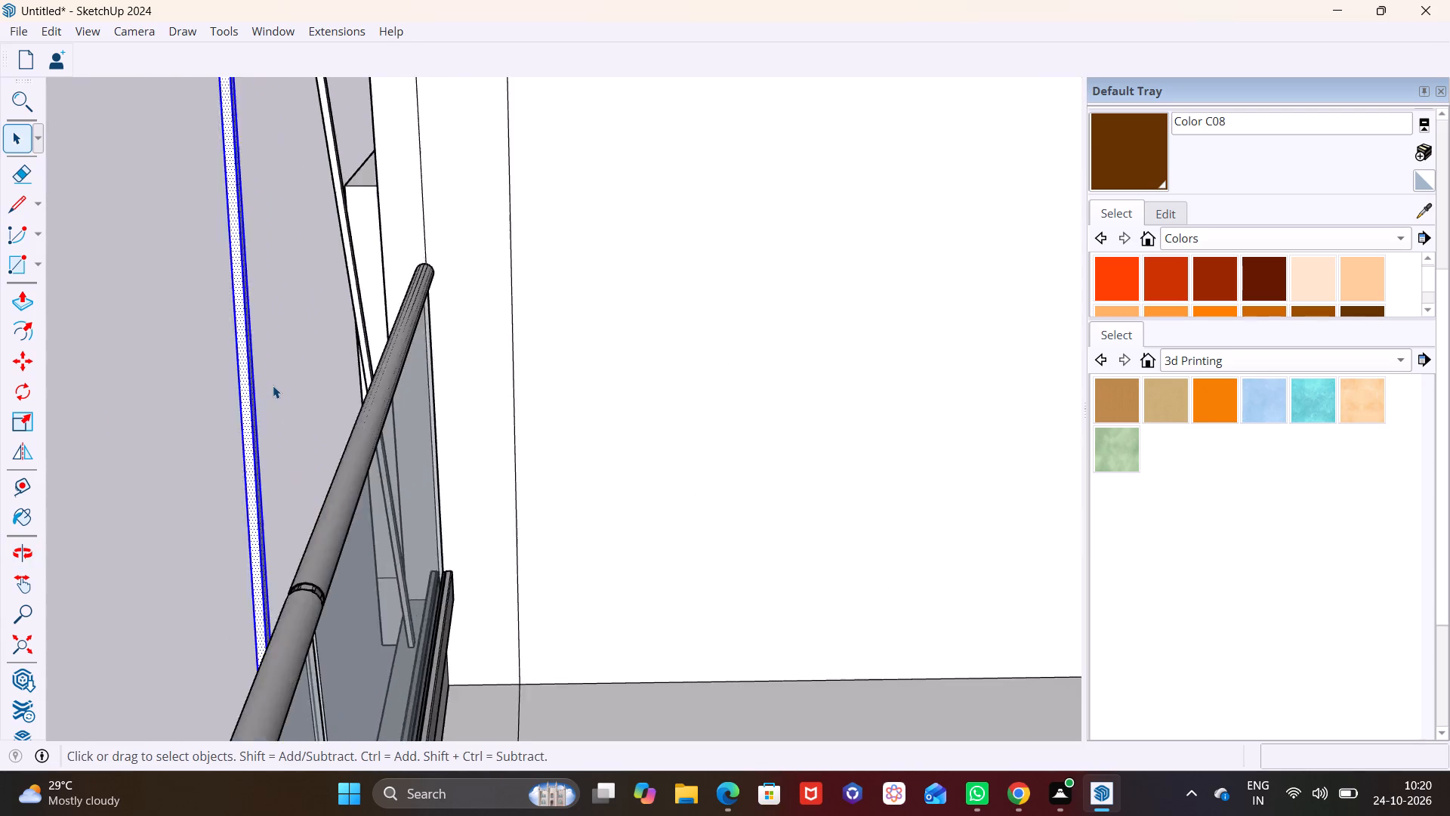
pyautogui.scroll(2, 273, 385)
pyautogui.moveTo(268, 385); pyautogui.dragTo(257, 391, button='middle')
pyautogui.keyDown('shift'); pyautogui.moveTo(135, 421); pyautogui.dragTo(279, 429, button='middle'); pyautogui.keyUp('shift')
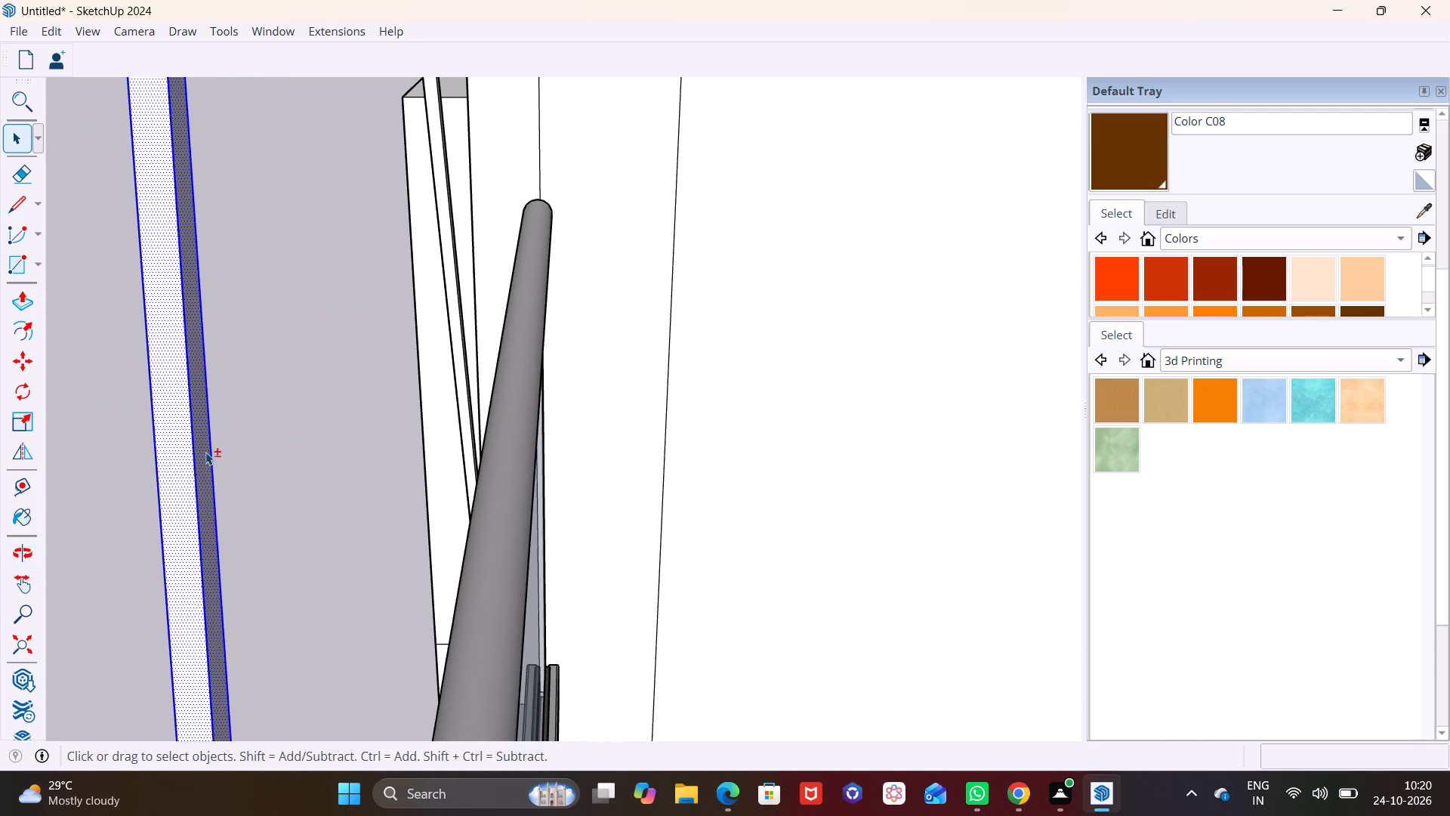
pyautogui.keyDown('ctrl'); pyautogui.doubleClick(203, 453); pyautogui.keyUp('ctrl')
pyautogui.moveTo(199, 476); pyautogui.dragTo(673, 515, button='middle')
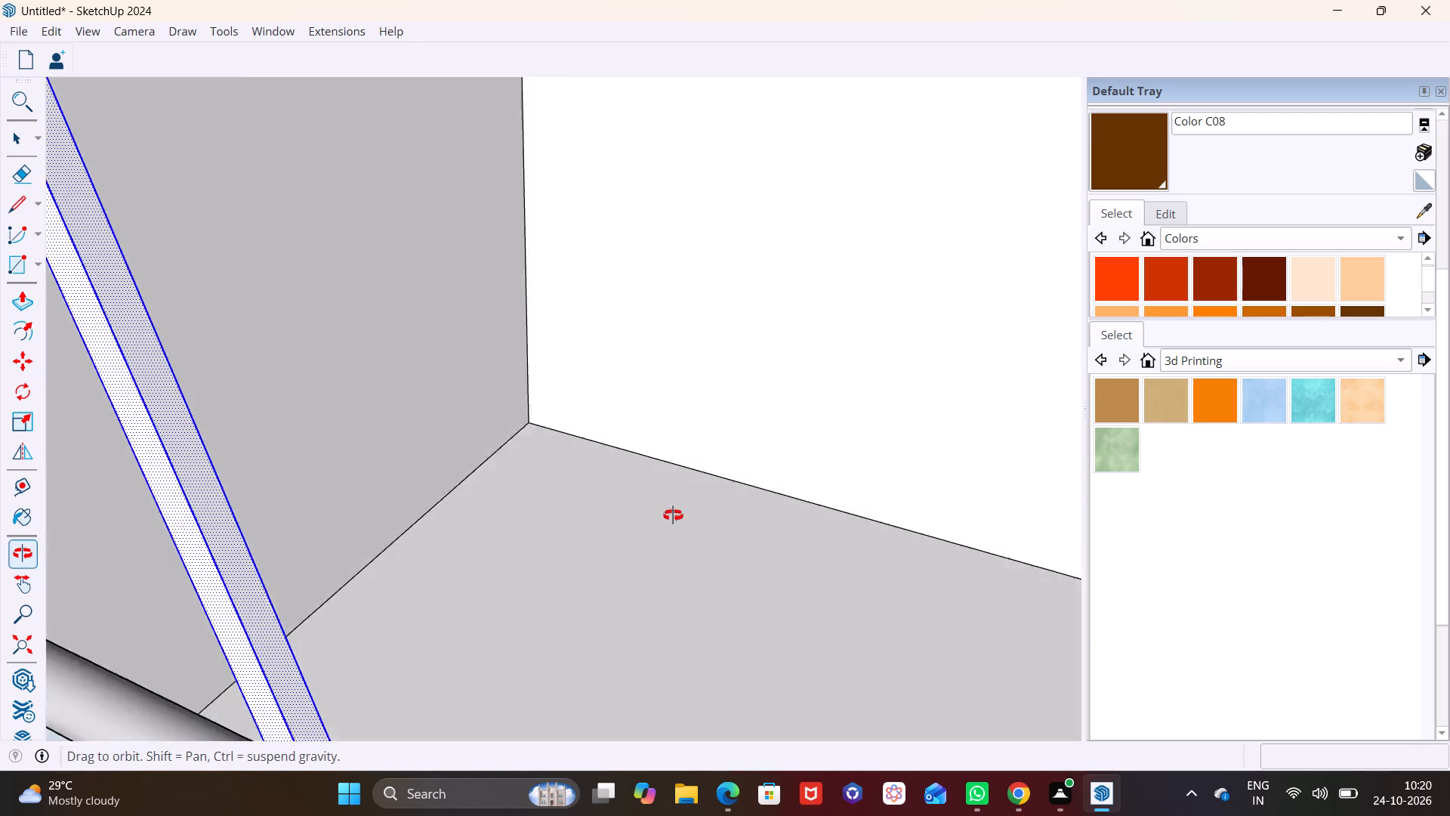
pyautogui.moveTo(673, 515); pyautogui.dragTo(702, 502, button='middle')
pyautogui.scroll(-4, 273, 518)
pyautogui.keyDown('ctrl'); pyautogui.moveTo(106, 505); pyautogui.dragTo(439, 419, button='middle'); pyautogui.keyUp('ctrl')
pyautogui.scroll(-9, 221, 542)
pyautogui.scroll(1, 287, 536)
pyautogui.scroll(-2, 355, 532)
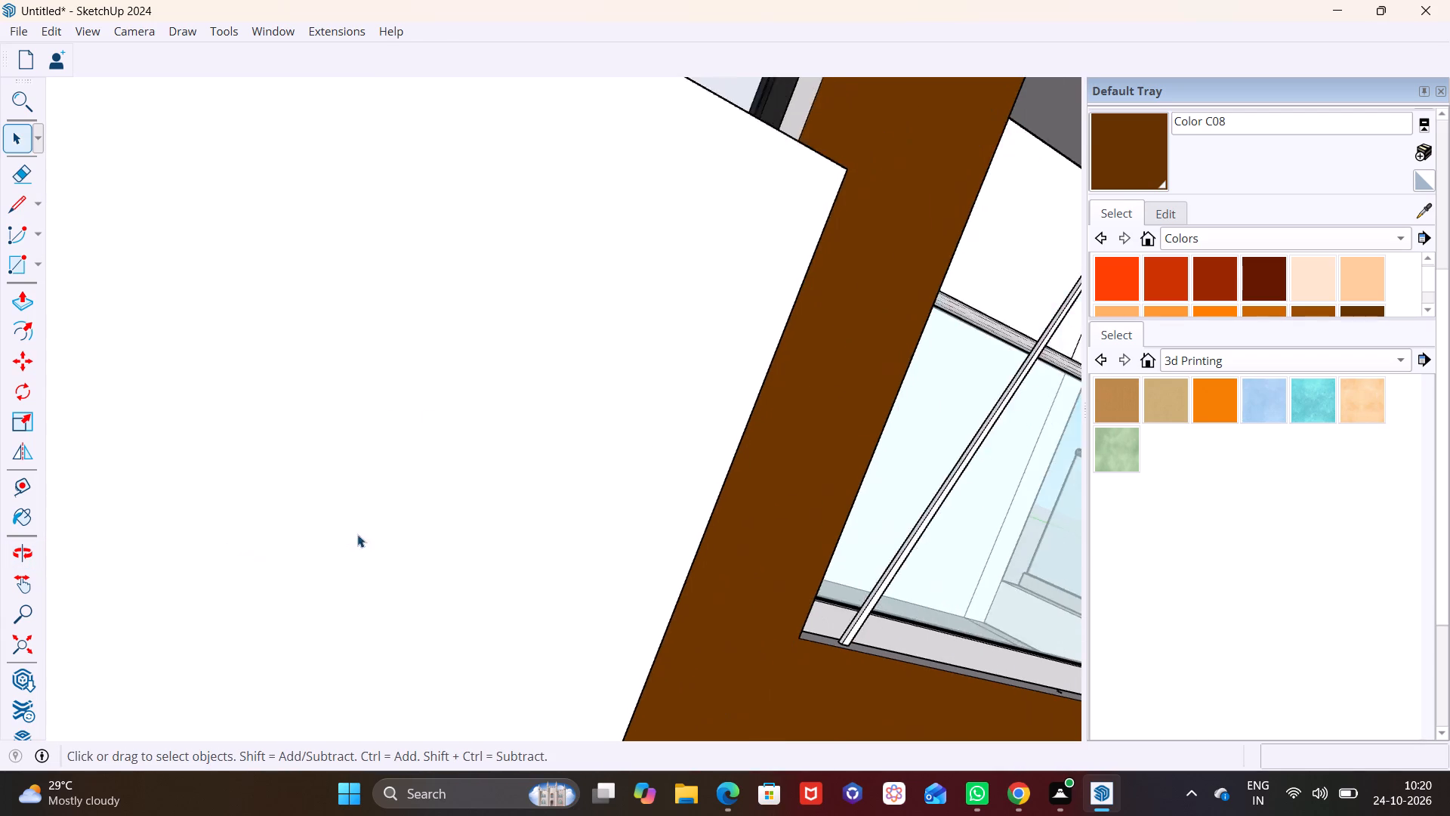
pyautogui.scroll(-8, 357, 534)
pyautogui.scroll(8, 727, 539)
pyautogui.moveTo(936, 660); pyautogui.dragTo(1022, 654, button='middle')
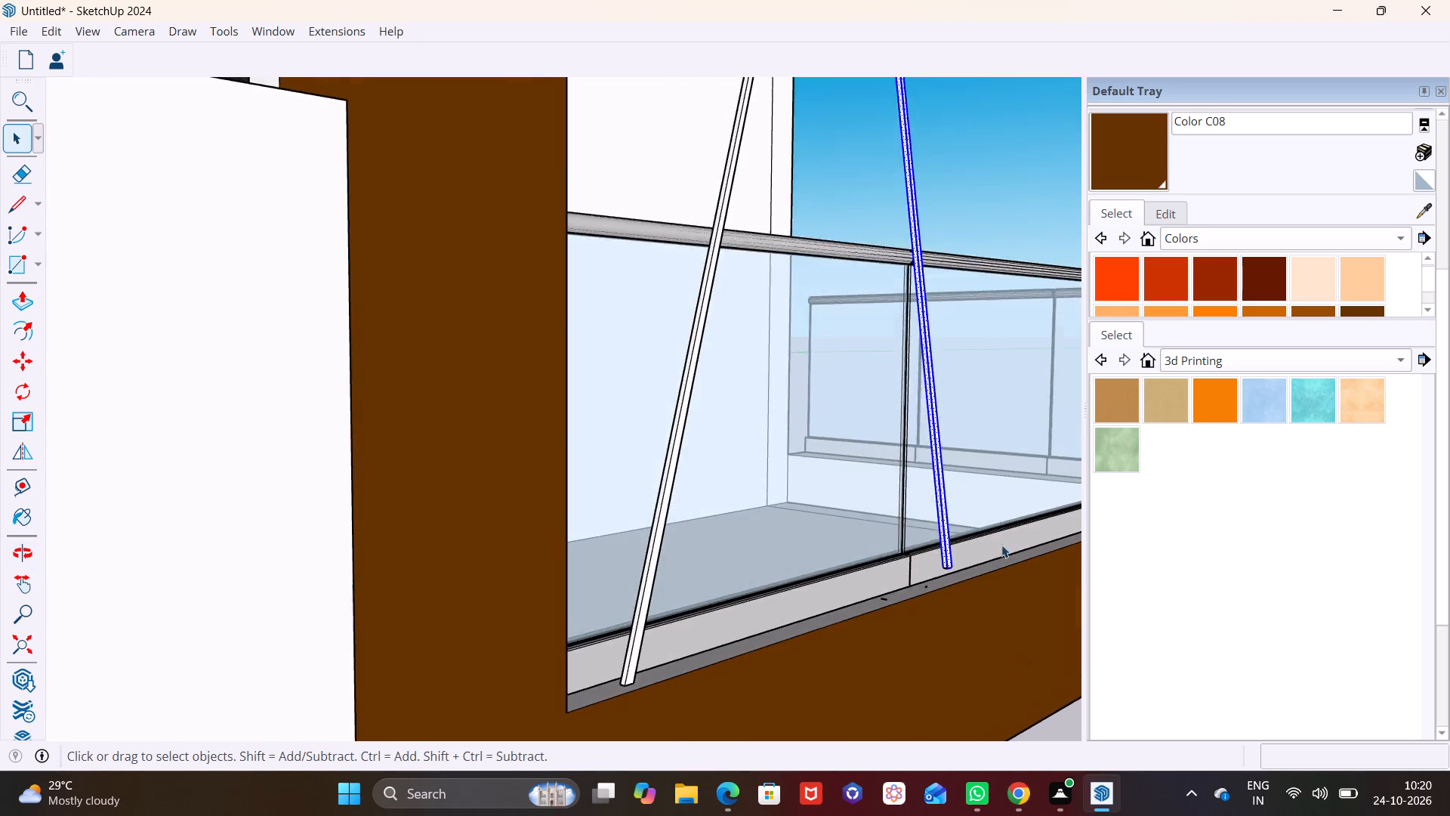
pyautogui.scroll(7, 1001, 539)
pyautogui.scroll(9, 872, 614)
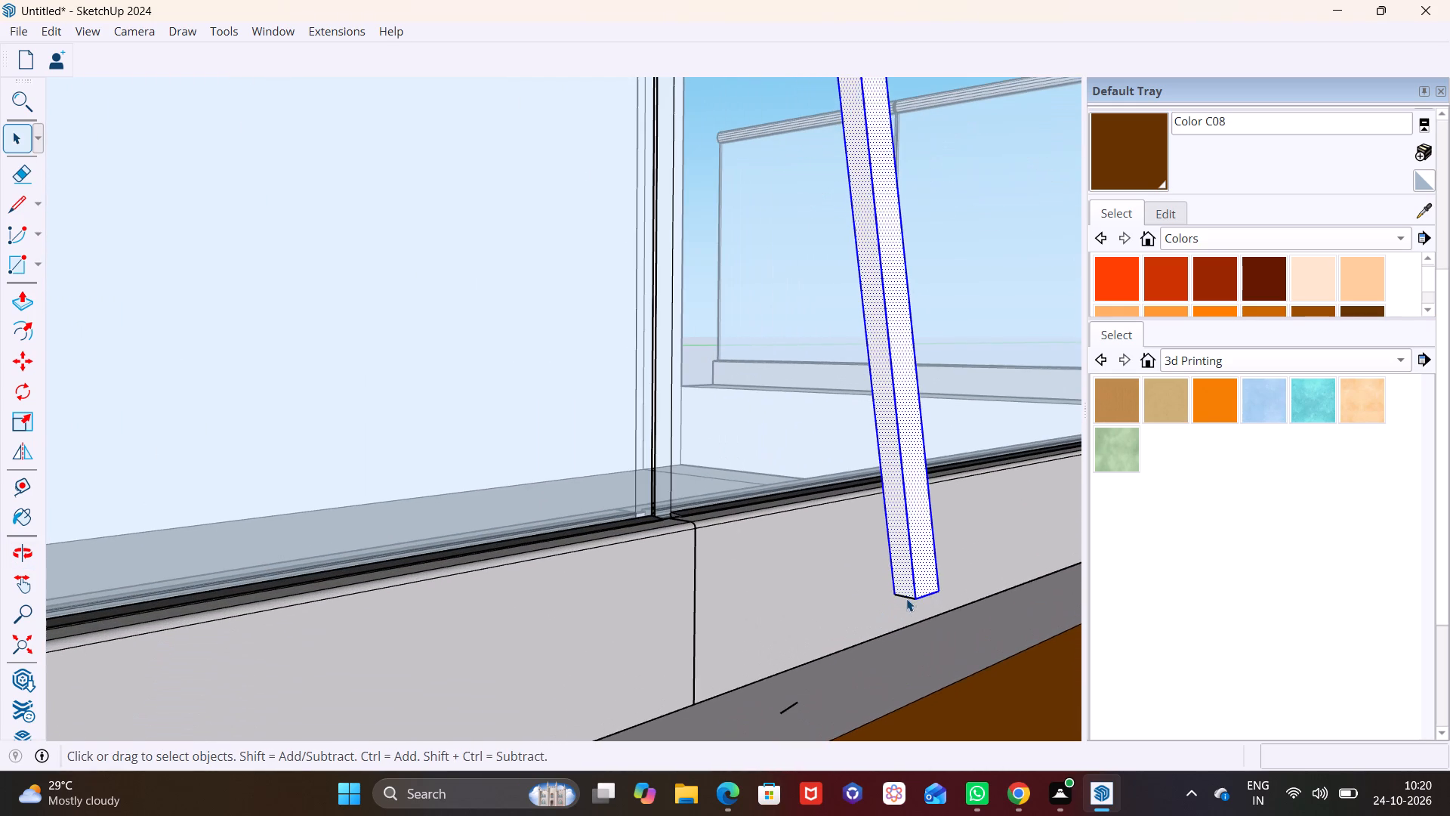
pyautogui.keyDown('ctrl'); pyautogui.doubleClick(900, 561); pyautogui.keyUp('ctrl')
pyautogui.moveTo(924, 589); pyautogui.dragTo(872, 398, button='middle')
pyautogui.scroll(-12, 943, 526)
pyautogui.moveTo(815, 453); pyautogui.dragTo(622, 690, button='middle')
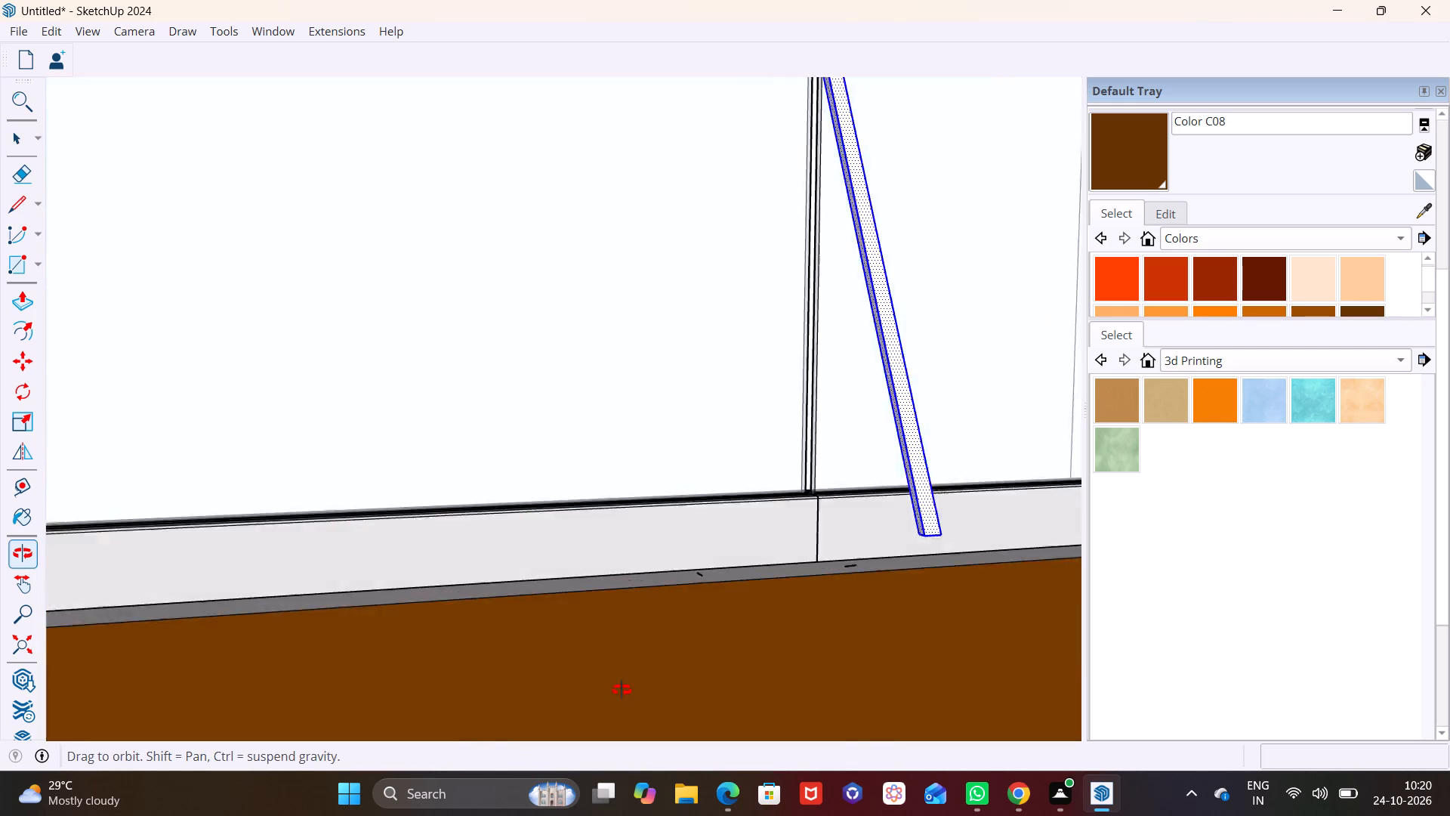
pyautogui.moveTo(622, 690); pyautogui.dragTo(619, 690, button='middle')
pyautogui.scroll(-9, 607, 668)
pyautogui.keyDown('shift'); pyautogui.moveTo(711, 499); pyautogui.dragTo(594, 595, button='middle'); pyautogui.keyUp('shift')
pyautogui.moveTo(582, 602); pyautogui.dragTo(446, 668, button='middle')
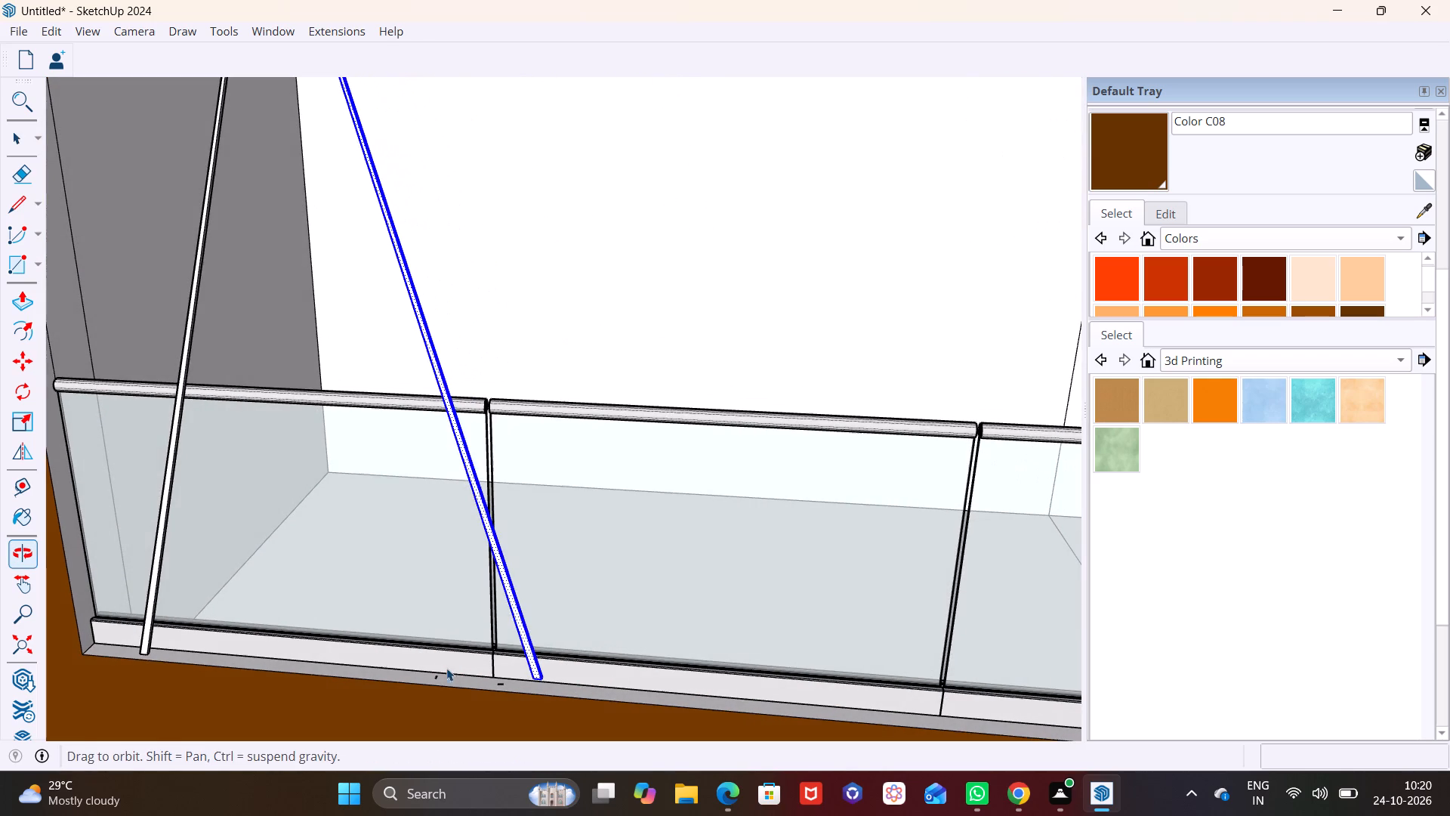
pyautogui.moveTo(446, 668); pyautogui.dragTo(450, 671, button='middle')
pyautogui.press('m')
pyautogui.scroll(6, 519, 654)
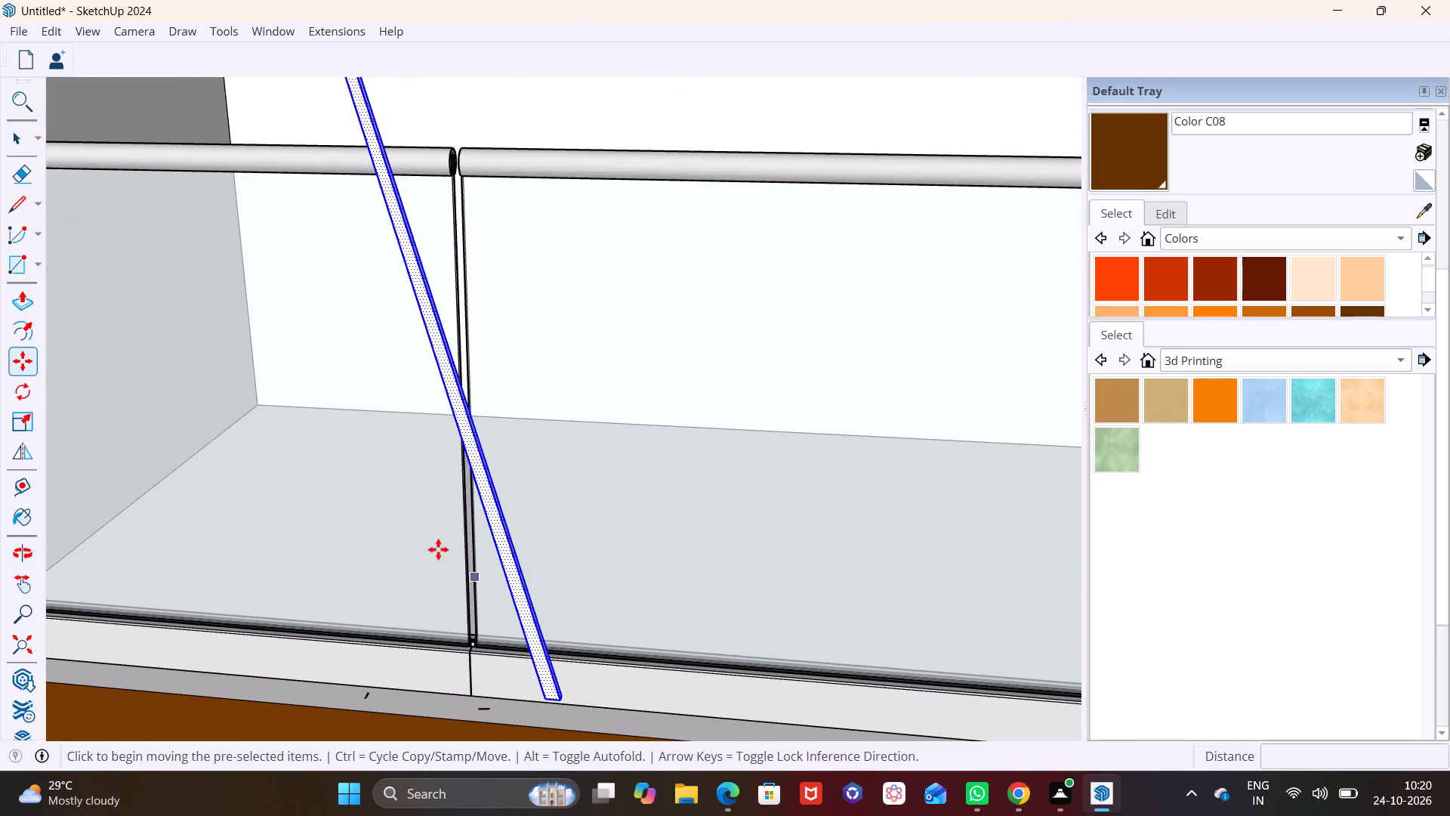
pyautogui.scroll(-4, 398, 522)
pyautogui.keyDown('shift'); pyautogui.scroll(1, 385, 419); pyautogui.keyUp('shift')
pyautogui.keyDown('shift'); pyautogui.moveTo(385, 419); pyautogui.dragTo(632, 705, button='middle'); pyautogui.keyUp('shift')
pyautogui.keyDown('shift'); pyautogui.moveTo(470, 115); pyautogui.dragTo(487, 570, button='middle'); pyautogui.keyUp('shift')
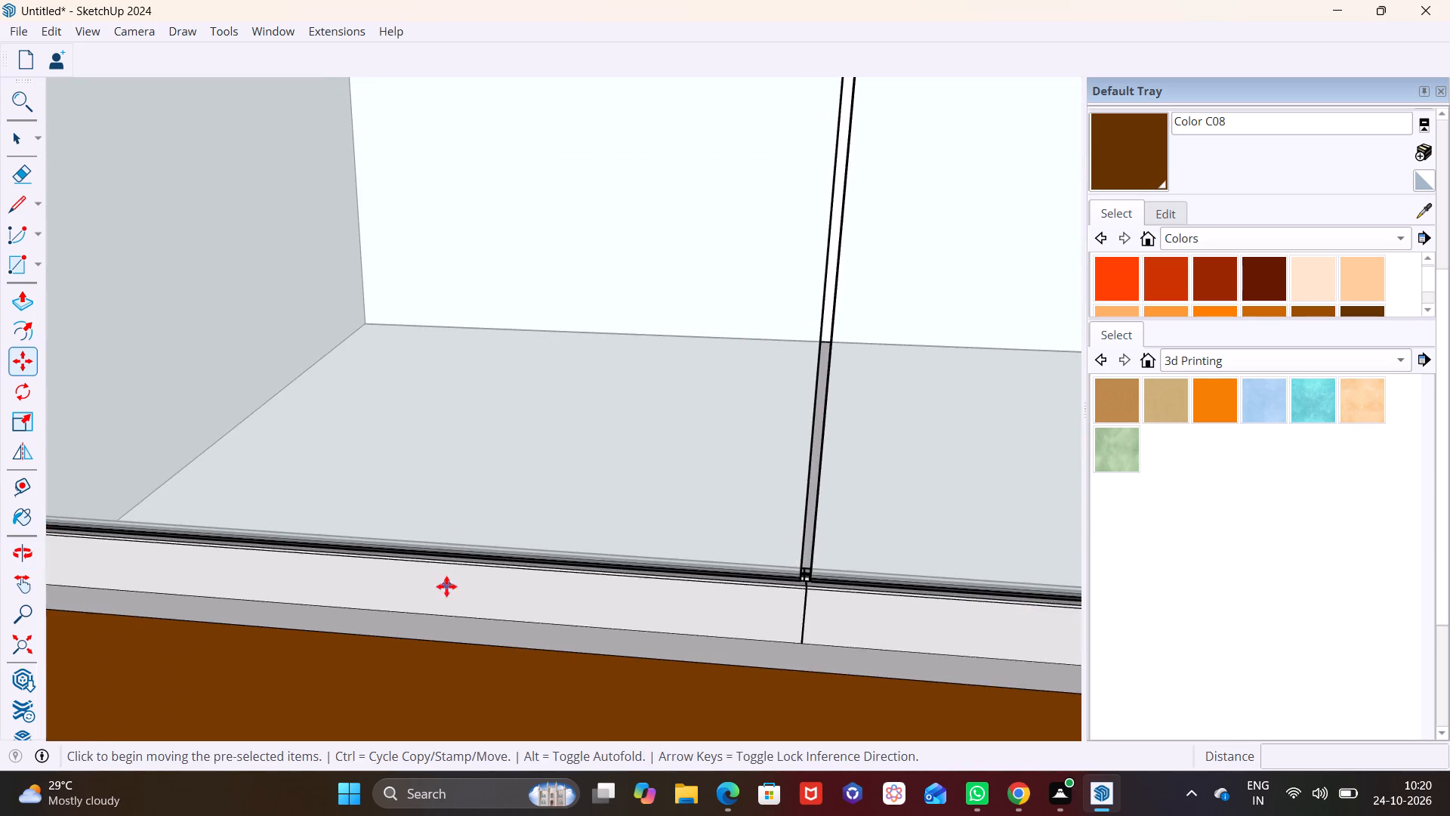
pyautogui.keyDown('shift'); pyautogui.moveTo(446, 586); pyautogui.dragTo(471, 232, button='middle'); pyautogui.keyUp('shift')
pyautogui.scroll(7, 452, 456)
pyautogui.keyDown('shift'); pyautogui.moveTo(507, 542); pyautogui.dragTo(563, 400, button='middle'); pyautogui.keyUp('shift')
pyautogui.scroll(3, 525, 431)
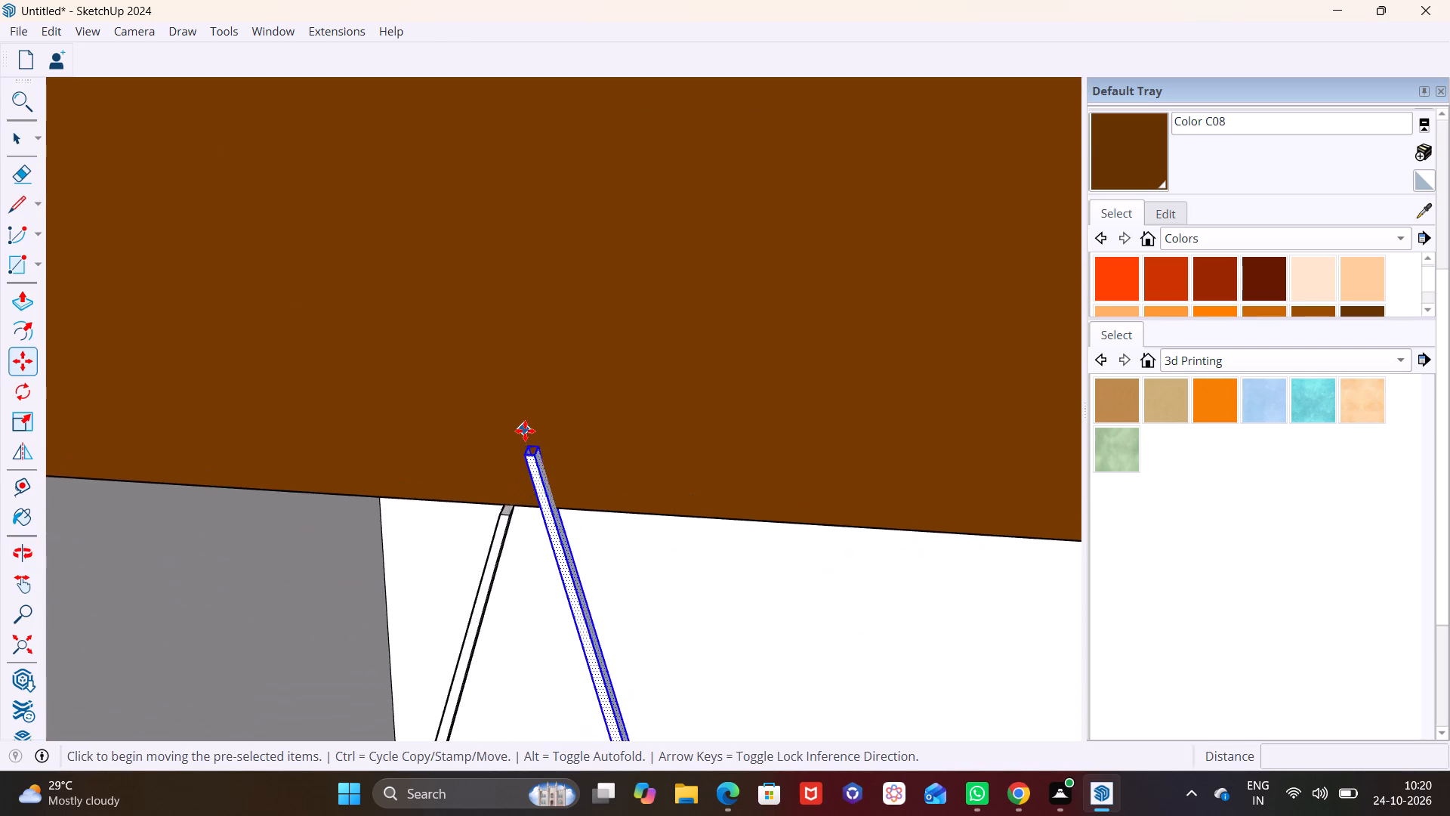
pyautogui.scroll(5, 525, 431)
pyautogui.click(530, 468)
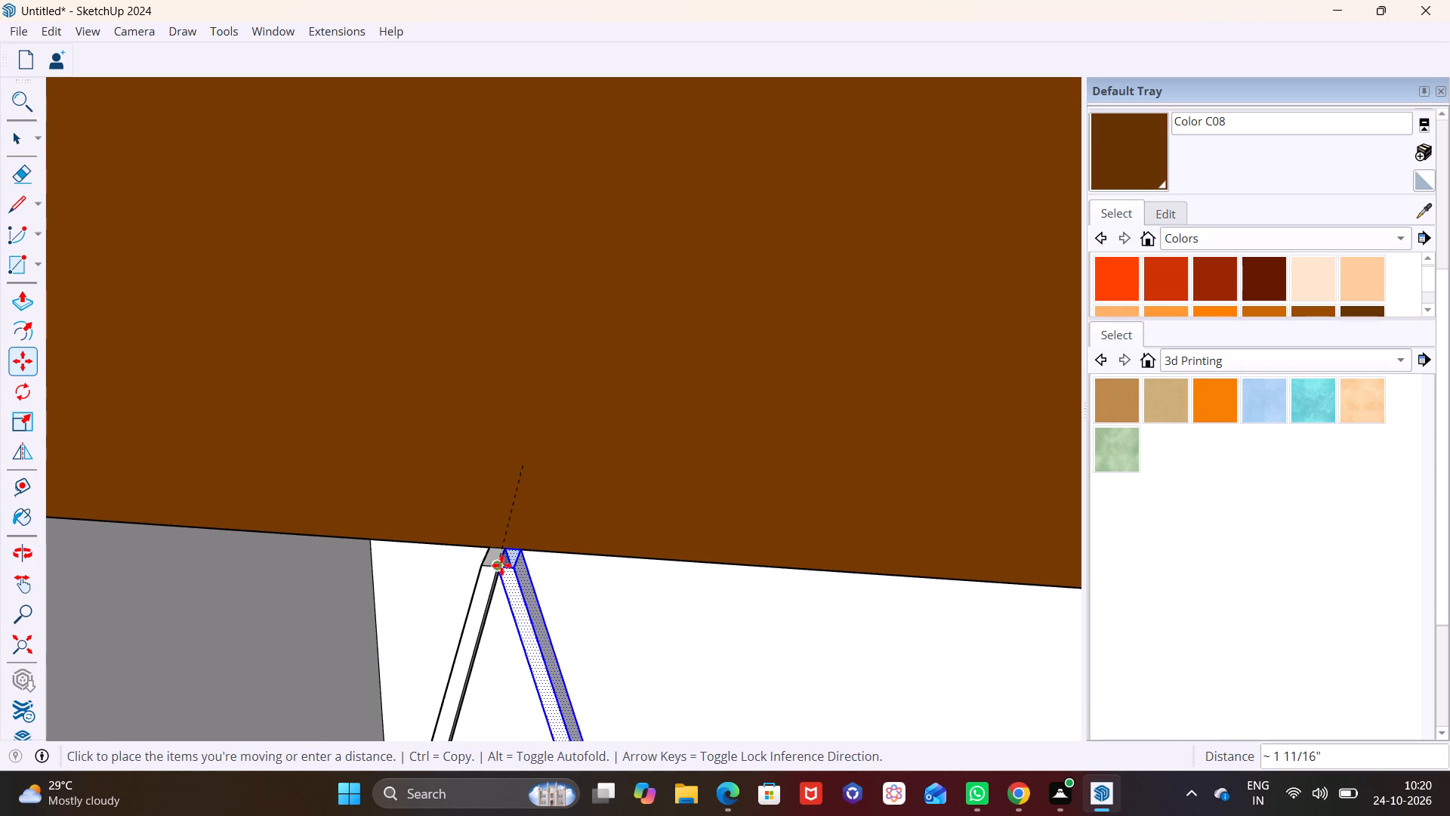
# Place the flipped bar's top end against the original bar's top corner to complete the inverted V on the lowest balcony.
pyautogui.click(501, 566)
pyautogui.scroll(-4, 634, 592)
pyautogui.moveTo(624, 588); pyautogui.dragTo(674, 450, button='middle')
pyautogui.scroll(-3, 679, 496)
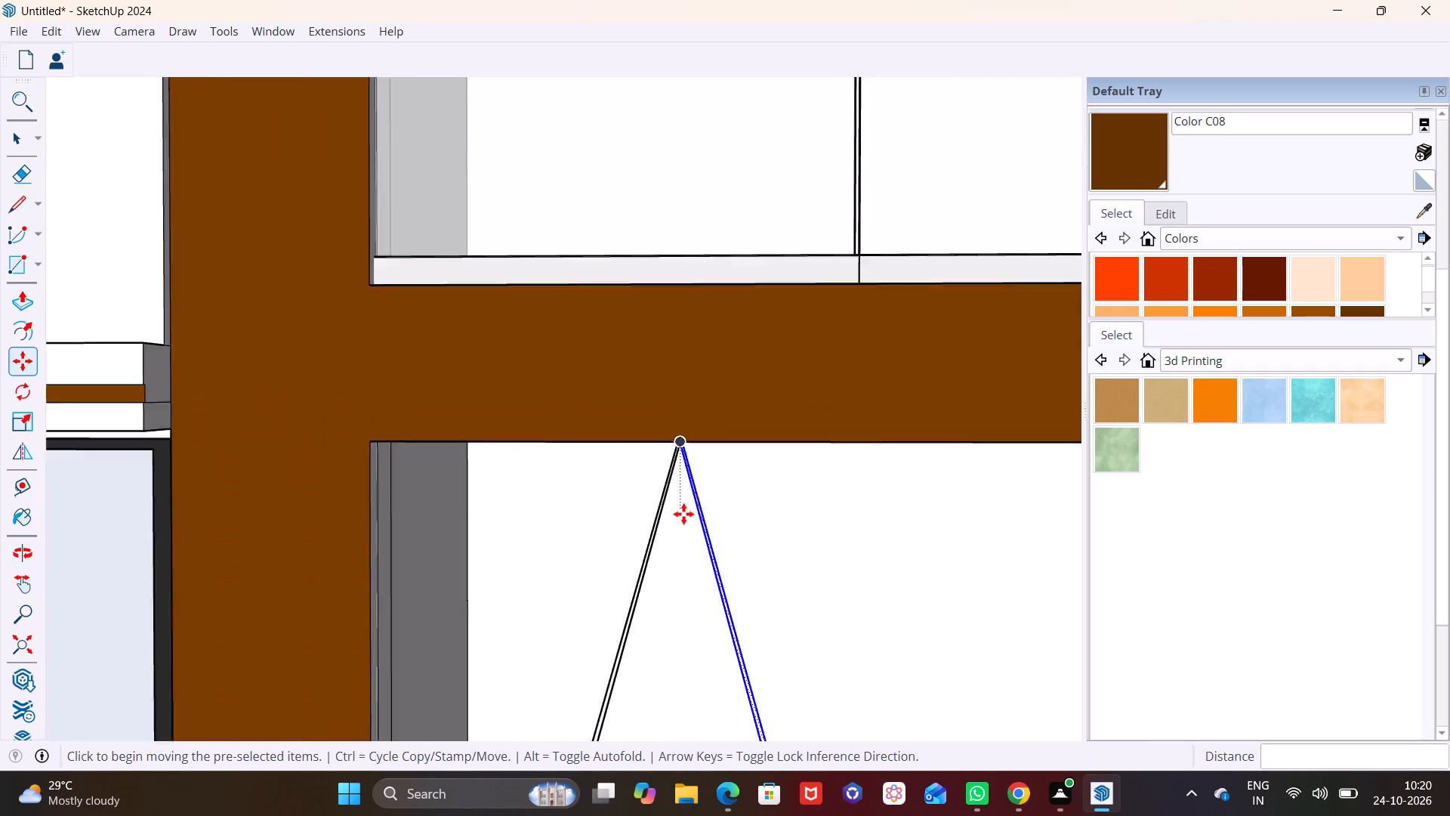
pyautogui.scroll(-9, 683, 514)
pyautogui.keyDown('shift'); pyautogui.moveTo(708, 611); pyautogui.dragTo(563, 434, button='middle'); pyautogui.keyUp('shift')
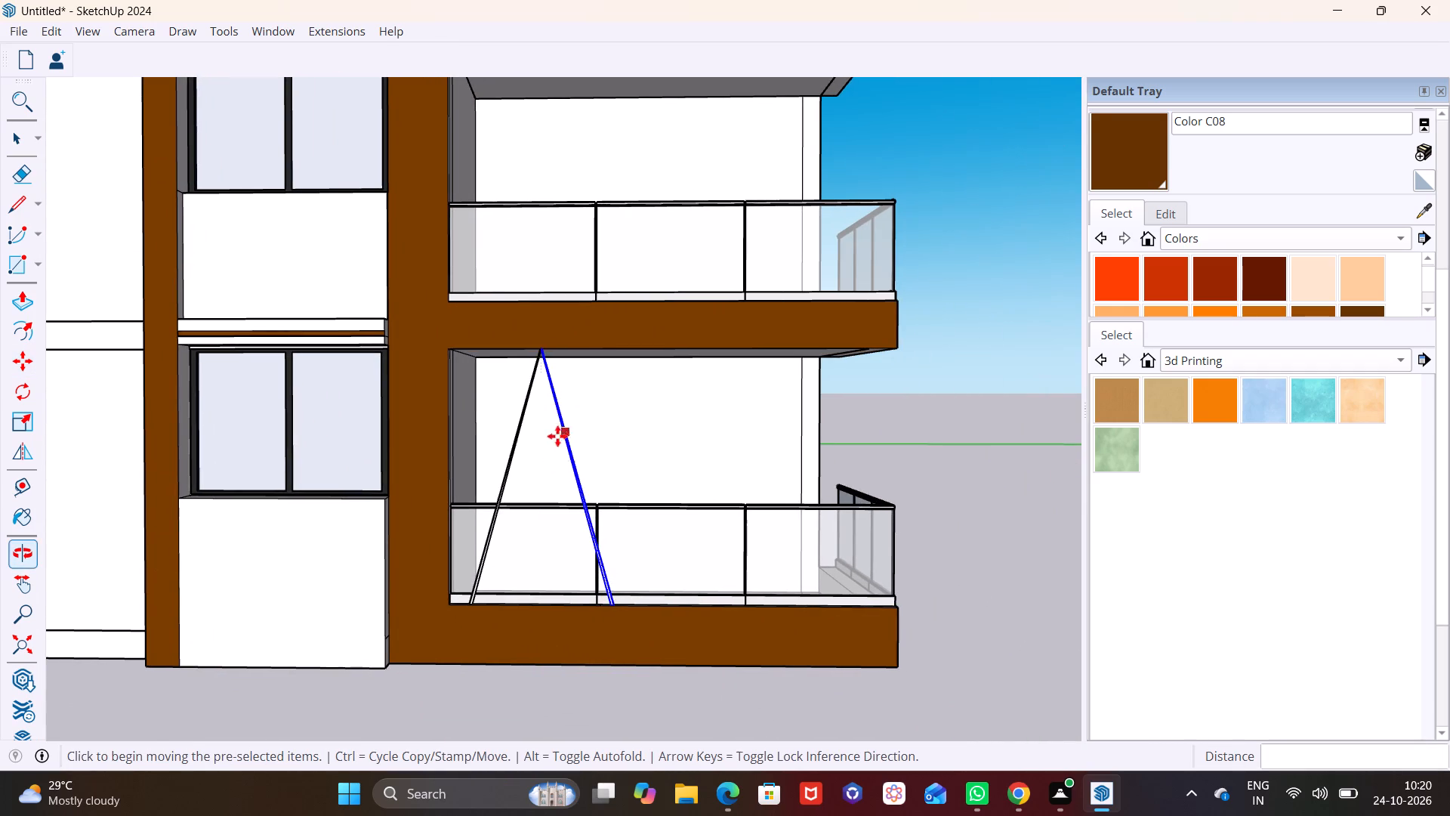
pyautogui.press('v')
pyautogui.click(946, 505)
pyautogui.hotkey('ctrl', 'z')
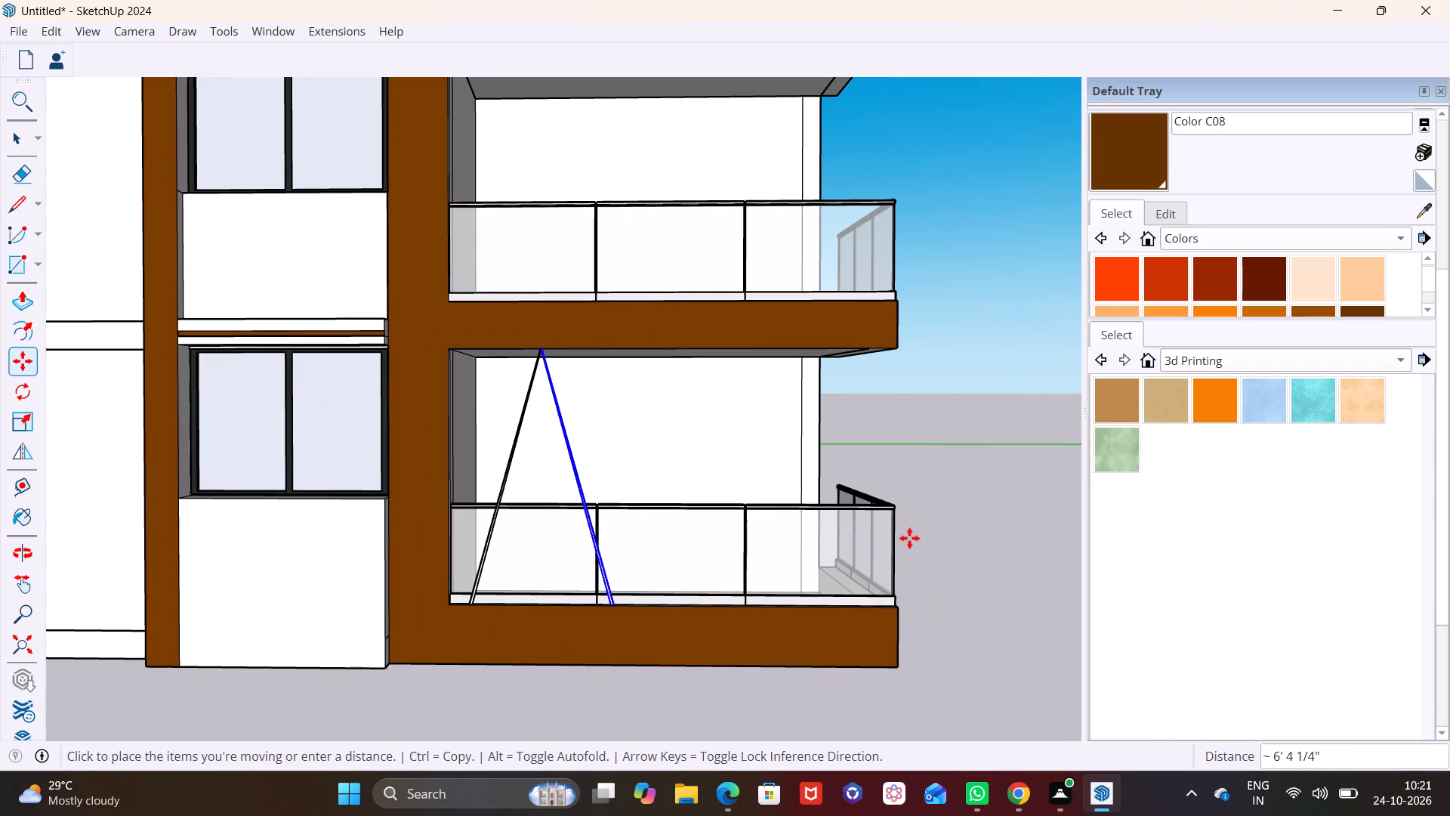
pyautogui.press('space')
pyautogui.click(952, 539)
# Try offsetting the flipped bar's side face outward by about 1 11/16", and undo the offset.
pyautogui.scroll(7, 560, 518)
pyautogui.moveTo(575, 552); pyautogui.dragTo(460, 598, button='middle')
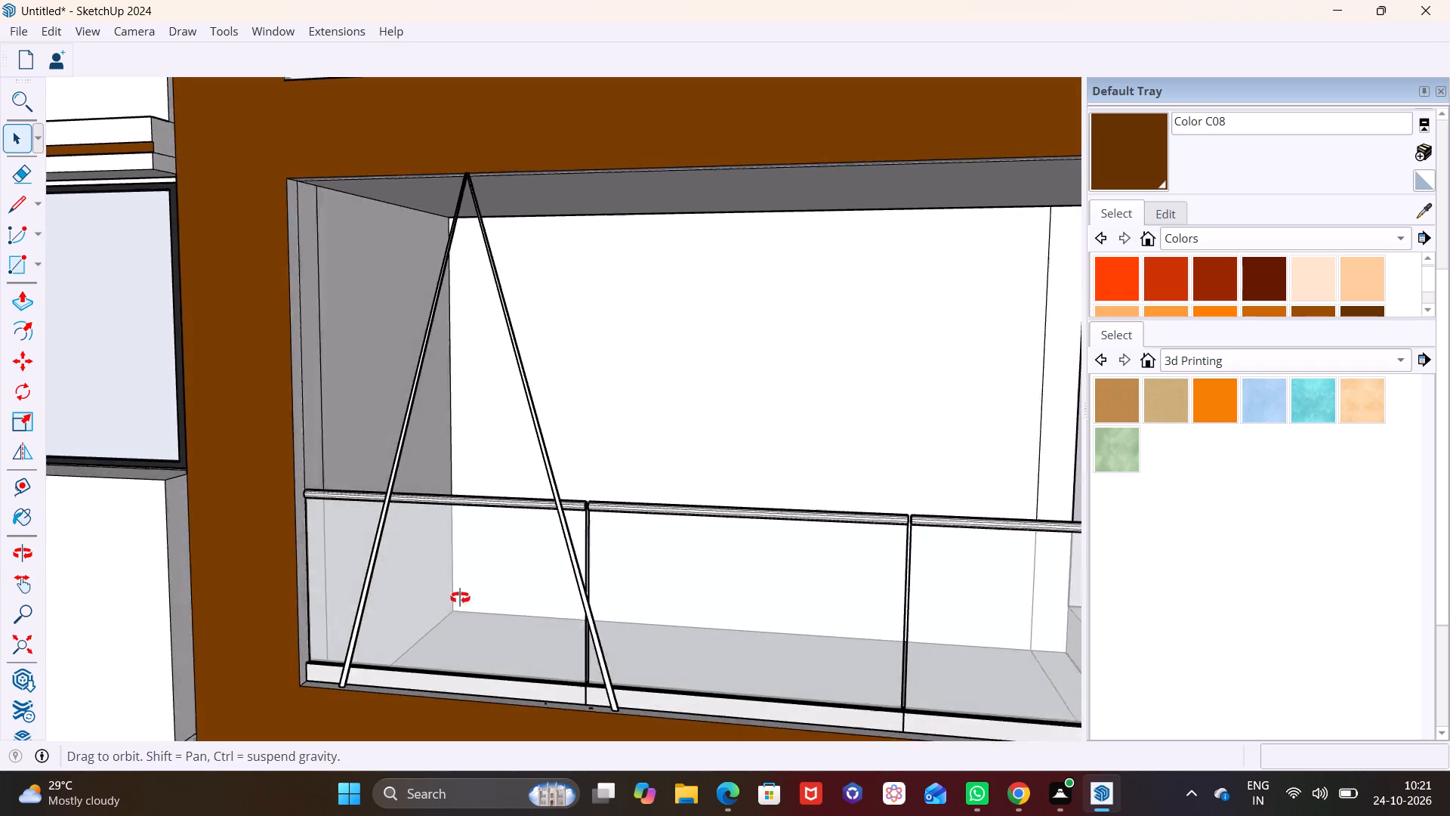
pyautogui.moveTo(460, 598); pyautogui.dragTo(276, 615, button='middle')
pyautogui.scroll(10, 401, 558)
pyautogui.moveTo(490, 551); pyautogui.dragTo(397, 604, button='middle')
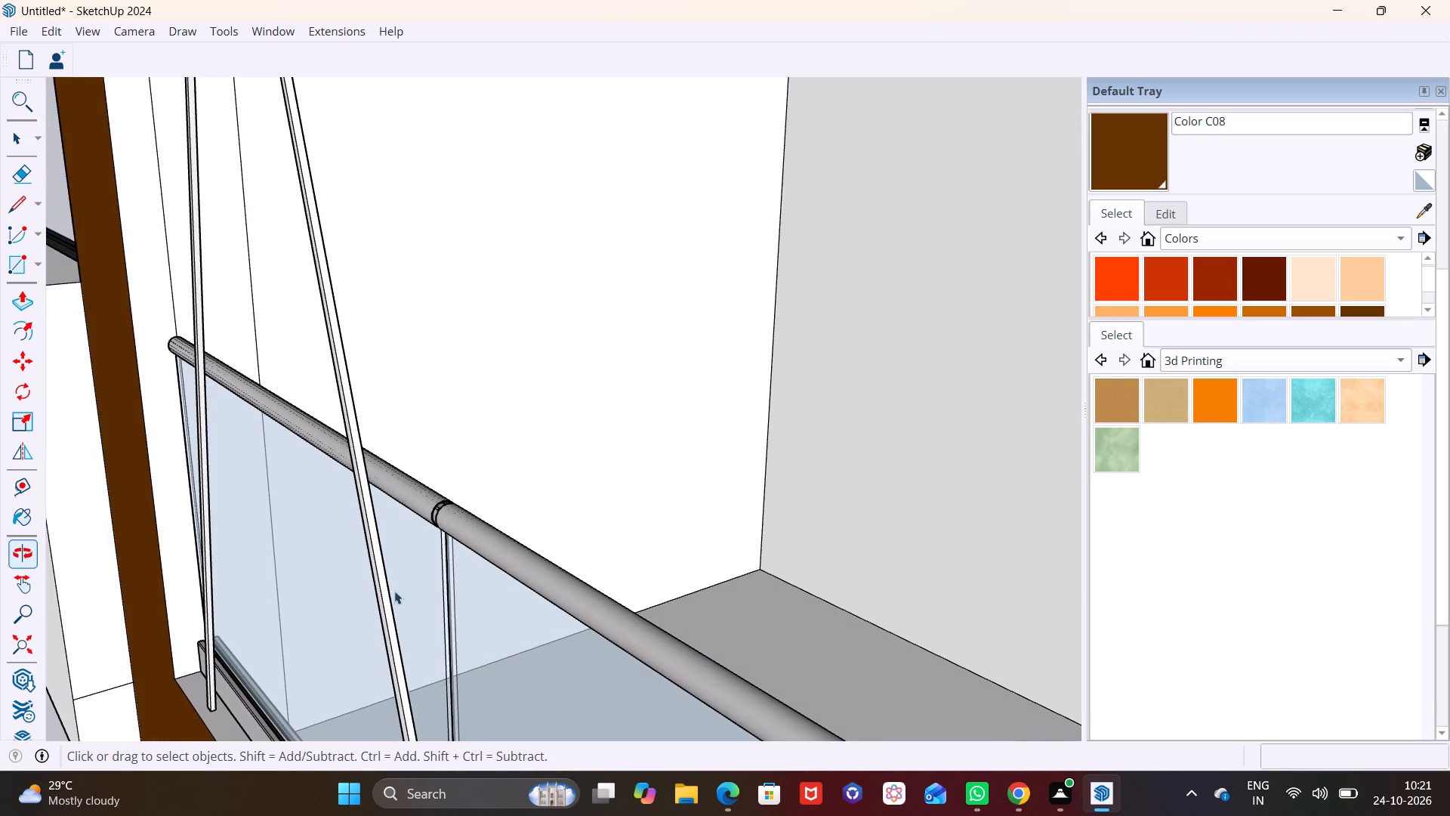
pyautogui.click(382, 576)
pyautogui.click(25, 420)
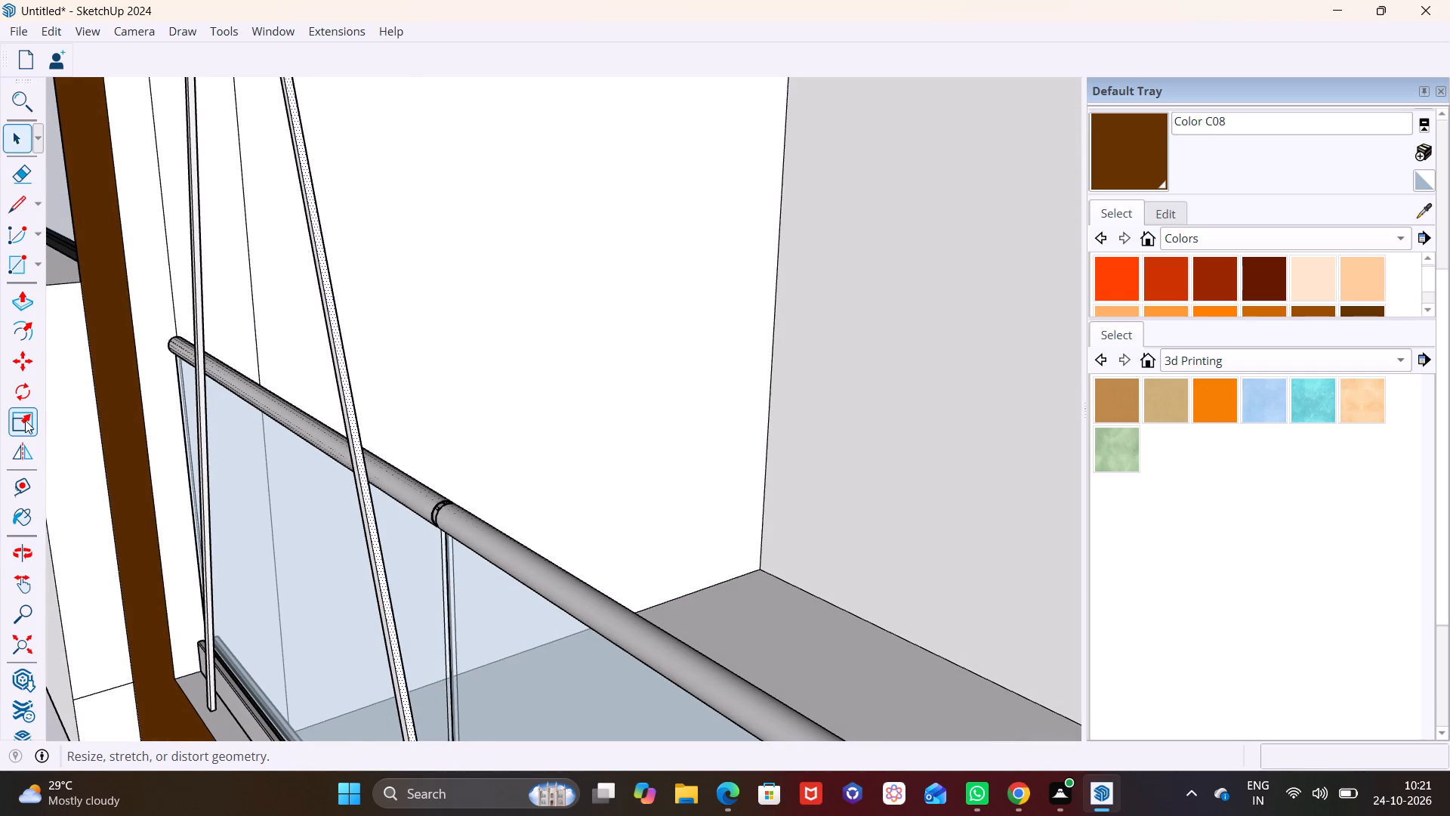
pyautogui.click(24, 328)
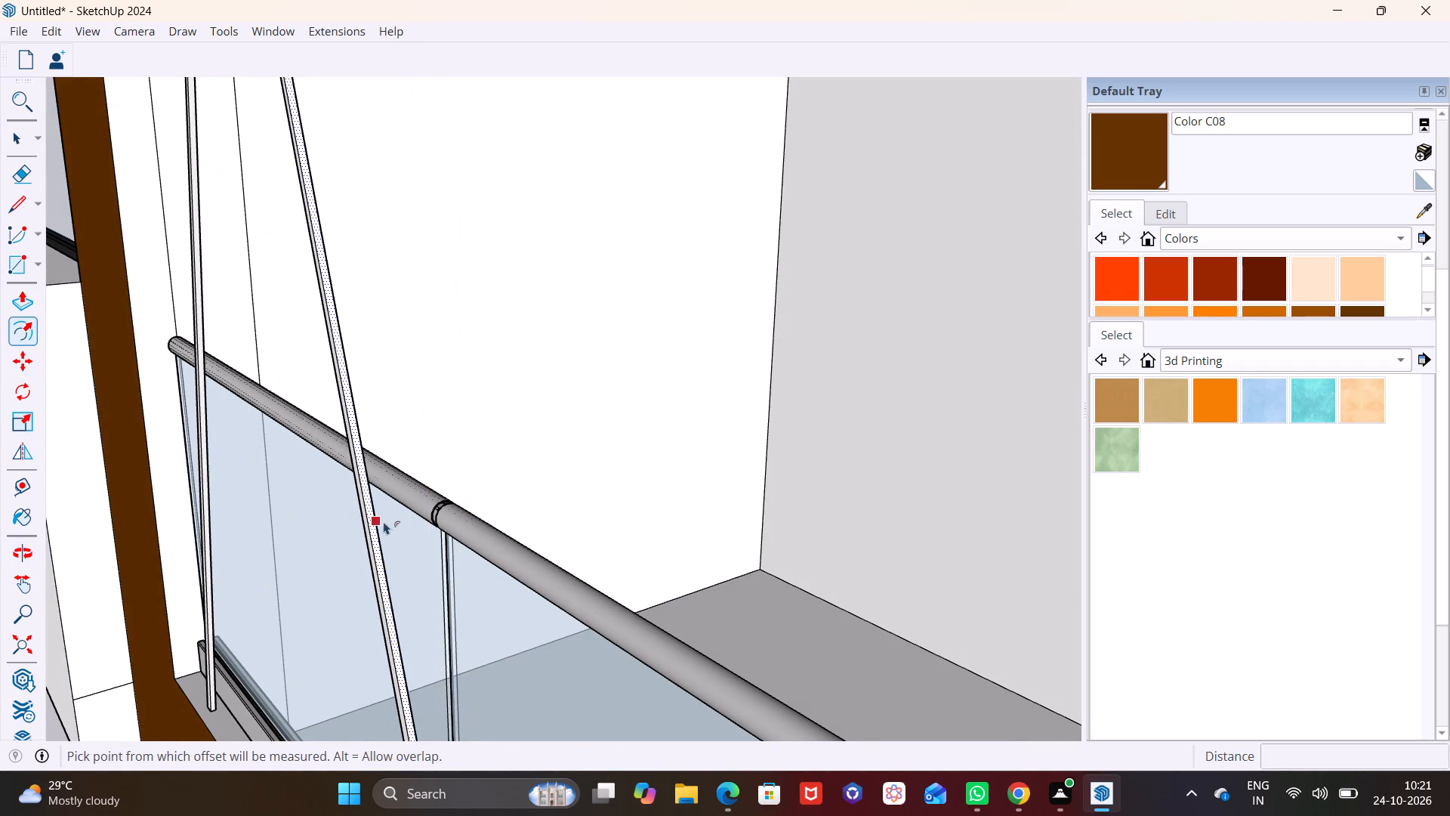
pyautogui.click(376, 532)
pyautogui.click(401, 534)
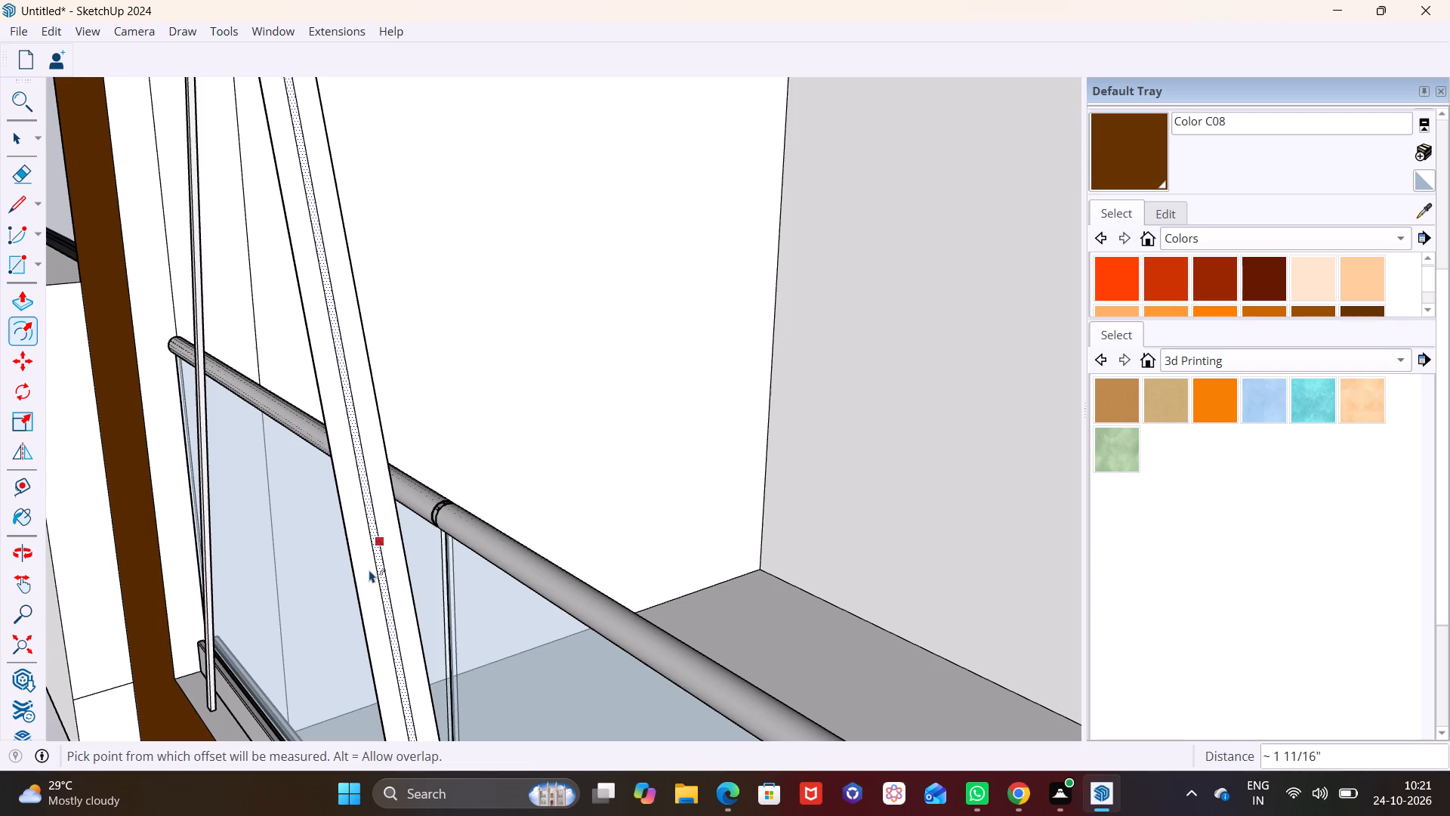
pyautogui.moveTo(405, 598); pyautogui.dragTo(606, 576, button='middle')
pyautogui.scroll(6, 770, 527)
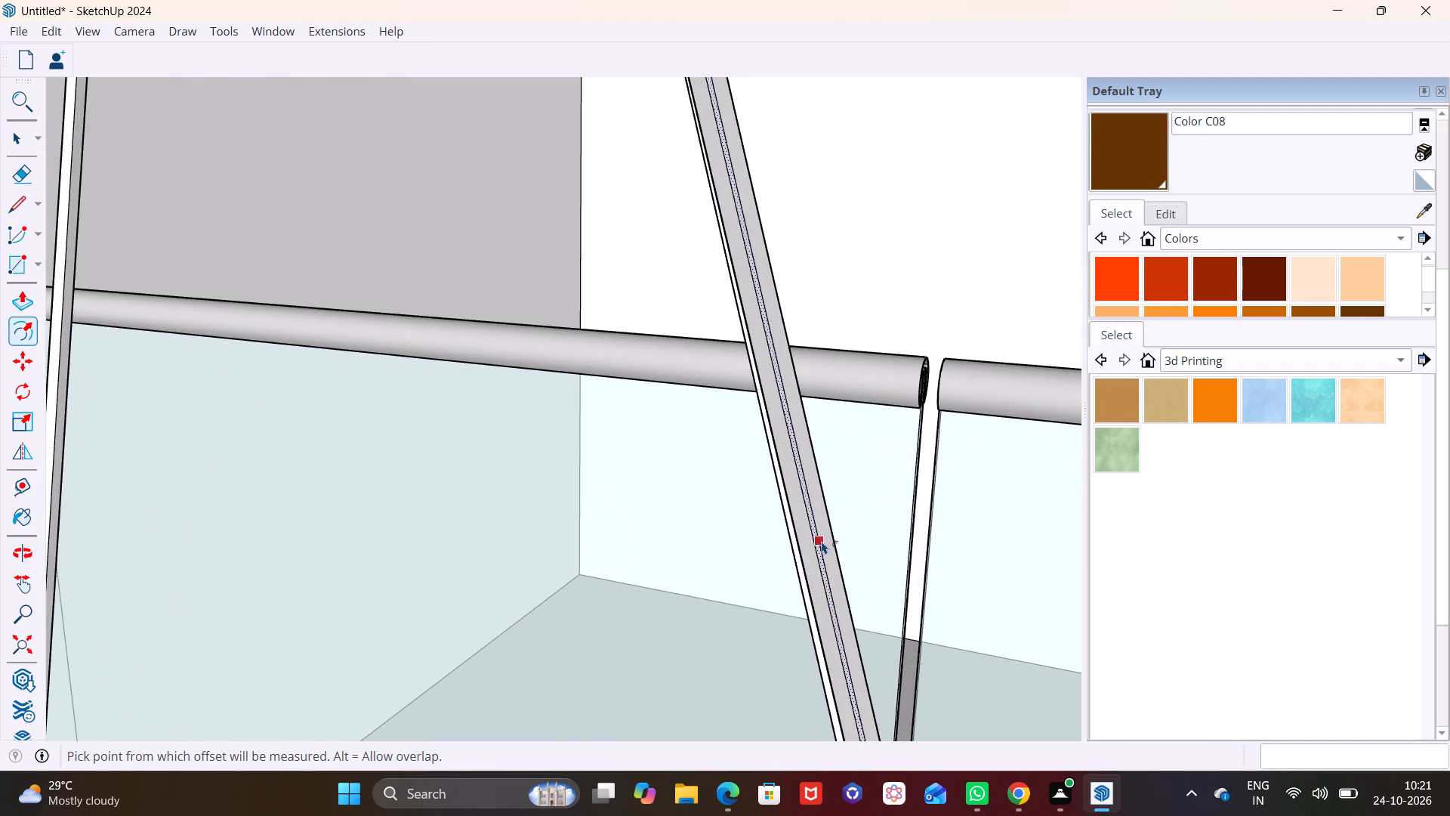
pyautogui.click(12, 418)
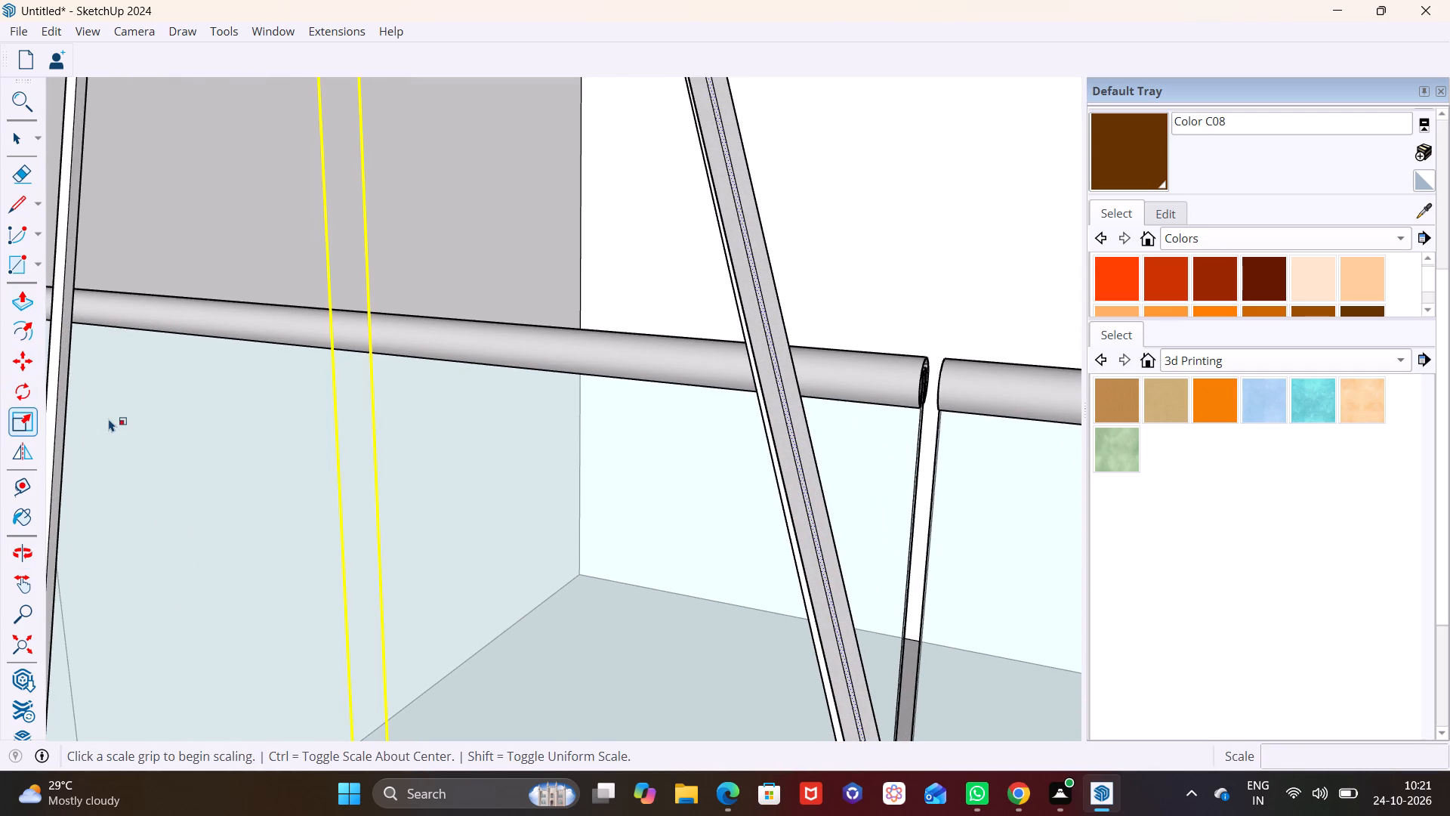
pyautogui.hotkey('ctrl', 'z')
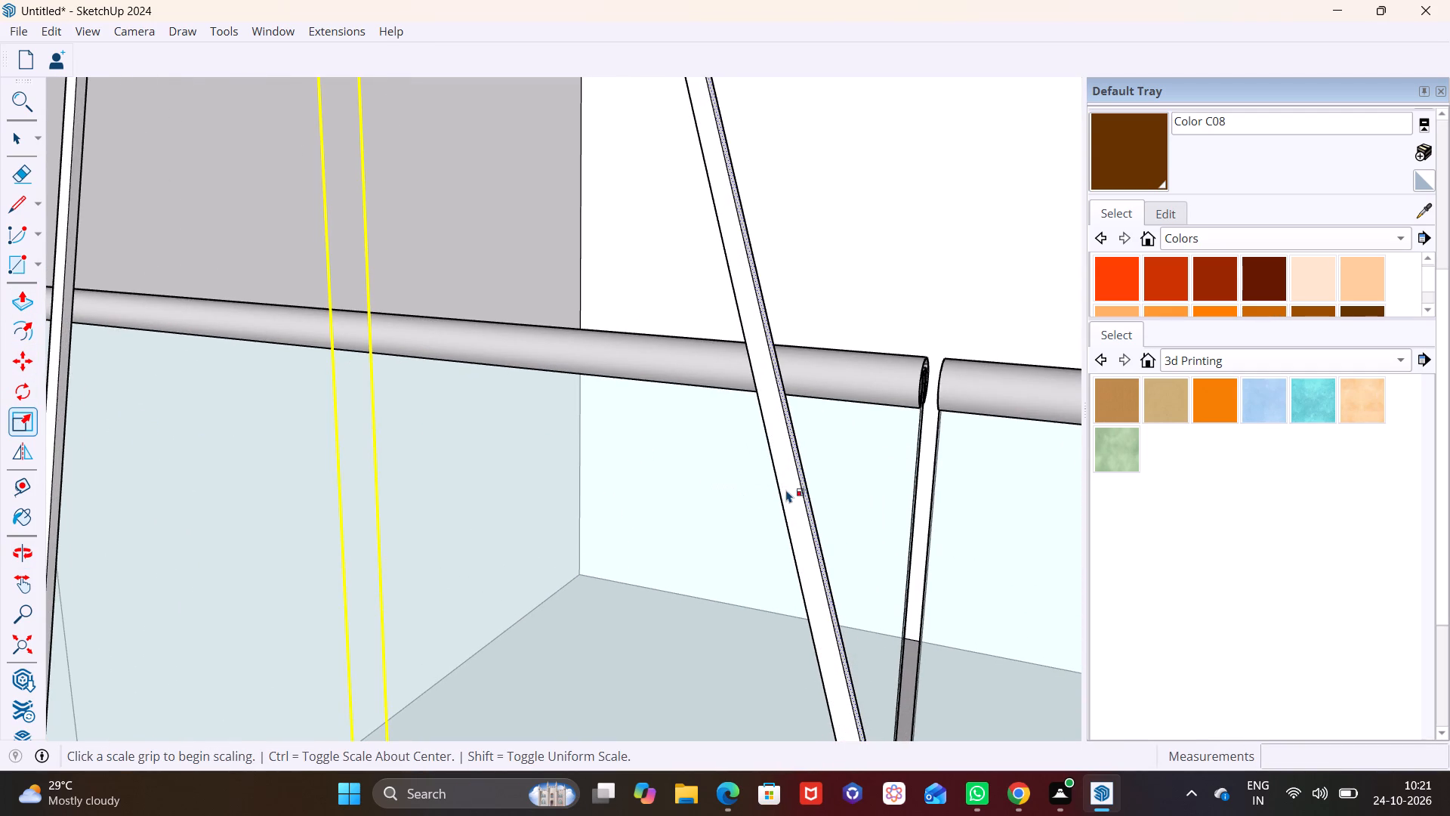
# Pull the flipped bar's front face outward from the balcony with Push/Pull to make the bar deeper.
pyautogui.press('space')
pyautogui.click(788, 488)
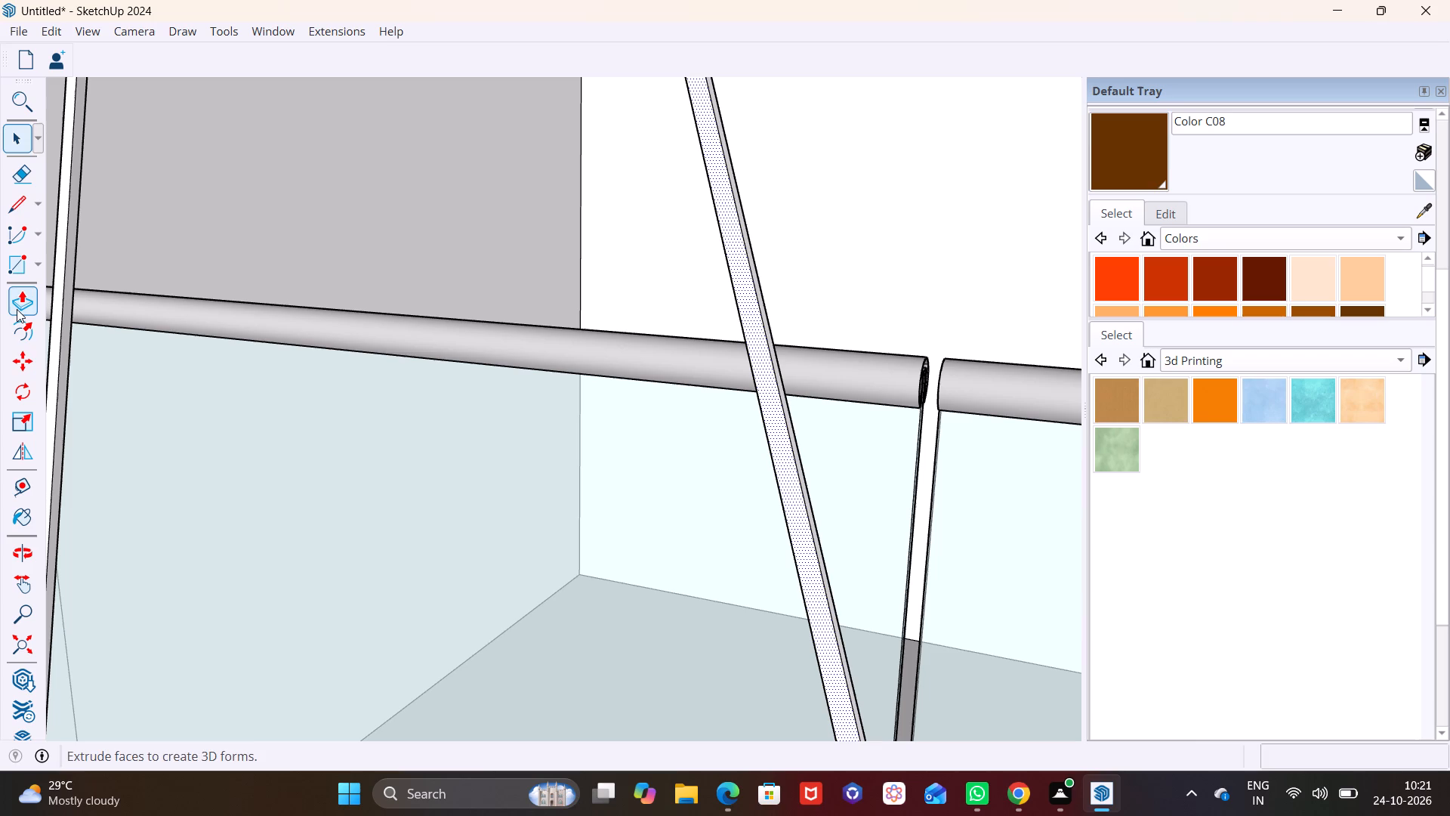
pyautogui.click(17, 309)
pyautogui.click(797, 552)
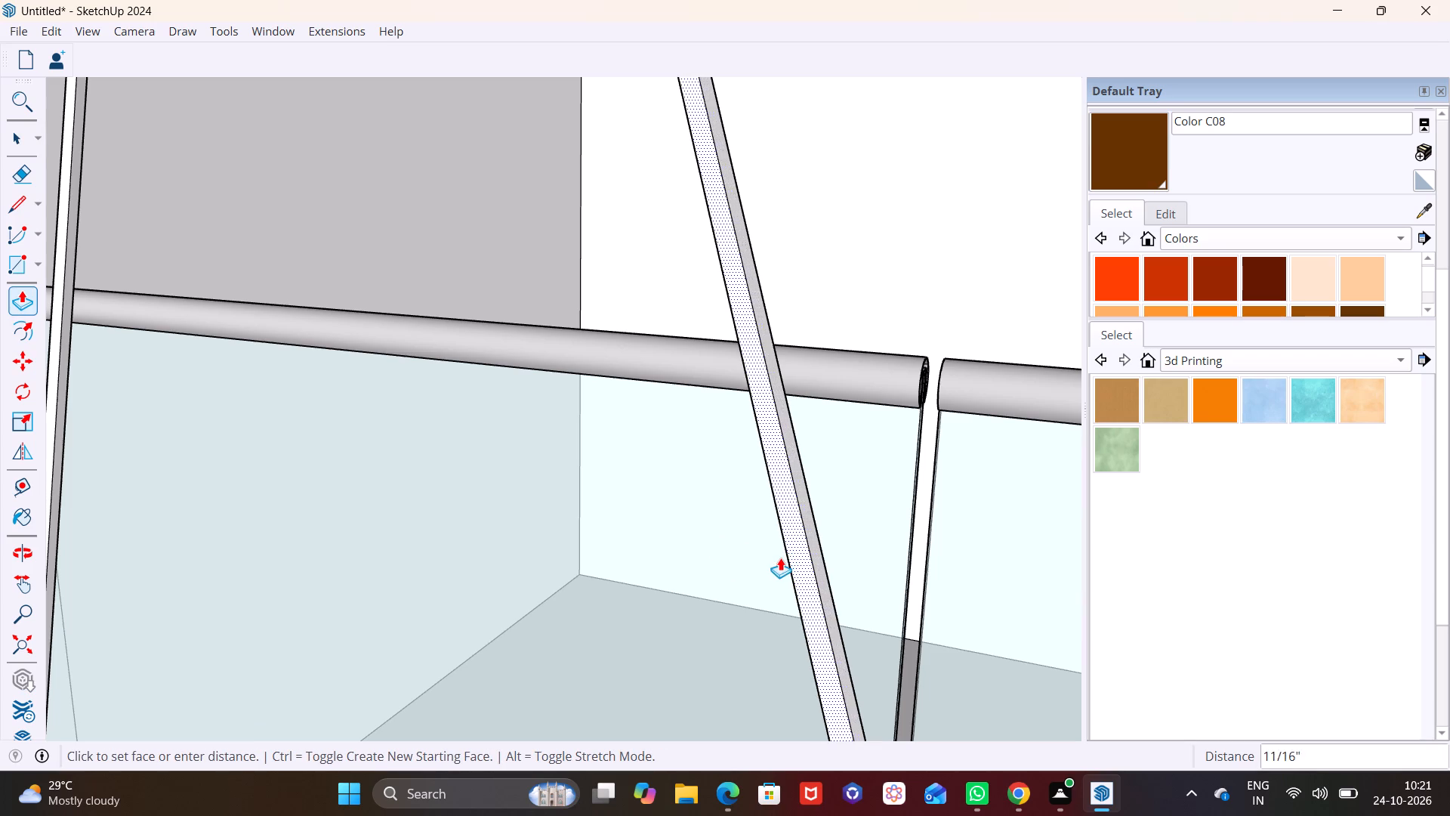
pyautogui.click(767, 561)
pyautogui.click(767, 561)
pyautogui.press('space')
# Pull the flipped bar's side face facing away from the column outward 1 1/2" to widen the bar.
pyautogui.click(807, 556)
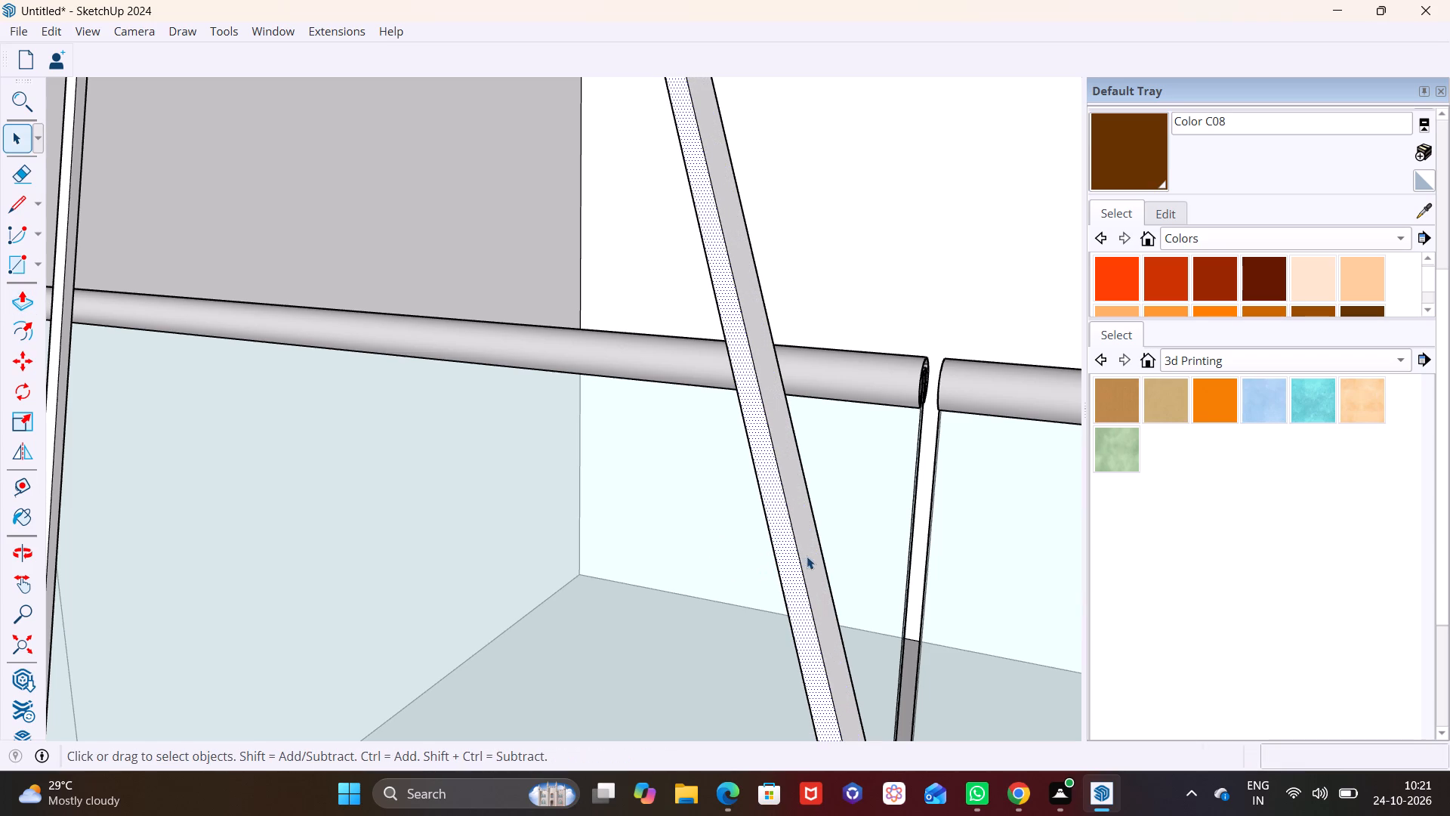
pyautogui.click(9, 304)
pyautogui.click(800, 531)
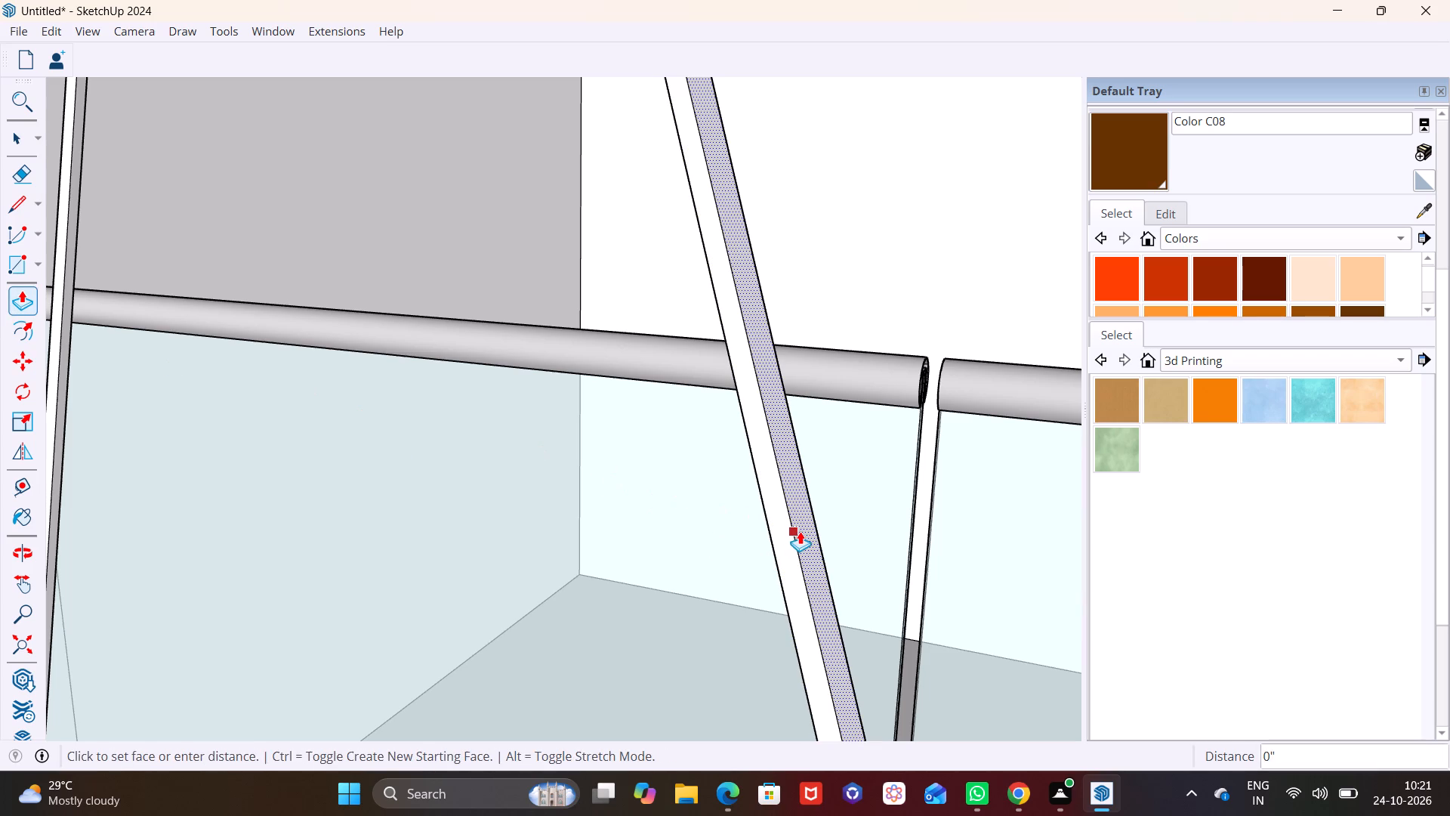
pyautogui.click(837, 531)
pyautogui.scroll(-13, 542, 520)
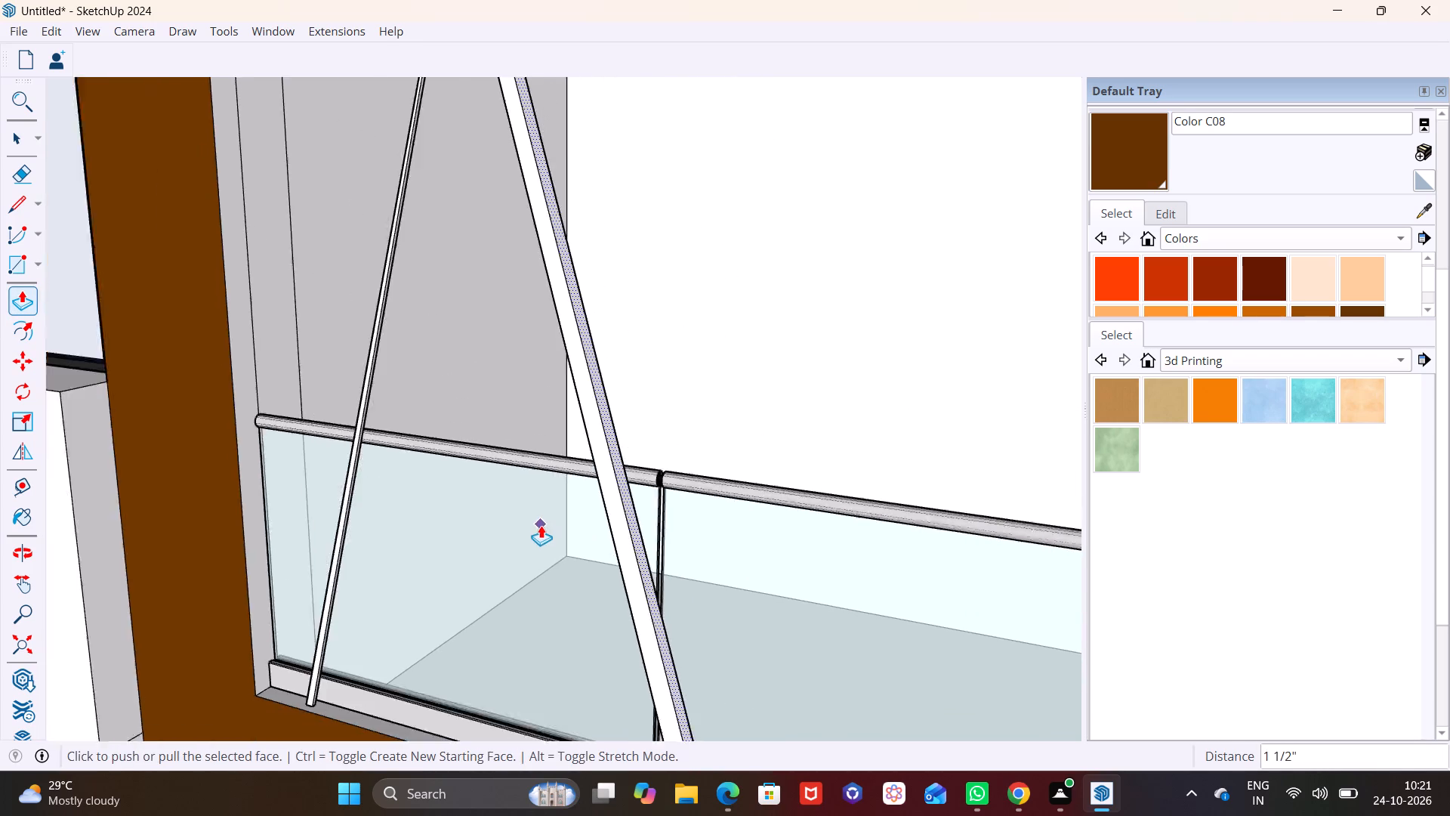
# Pull the original slanted bar's front face outward 7 5/16" with Push/Pull.
pyautogui.scroll(-1, 541, 525)
pyautogui.moveTo(732, 570); pyautogui.dragTo(922, 540, button='middle')
pyautogui.scroll(6, 435, 480)
pyautogui.press('space')
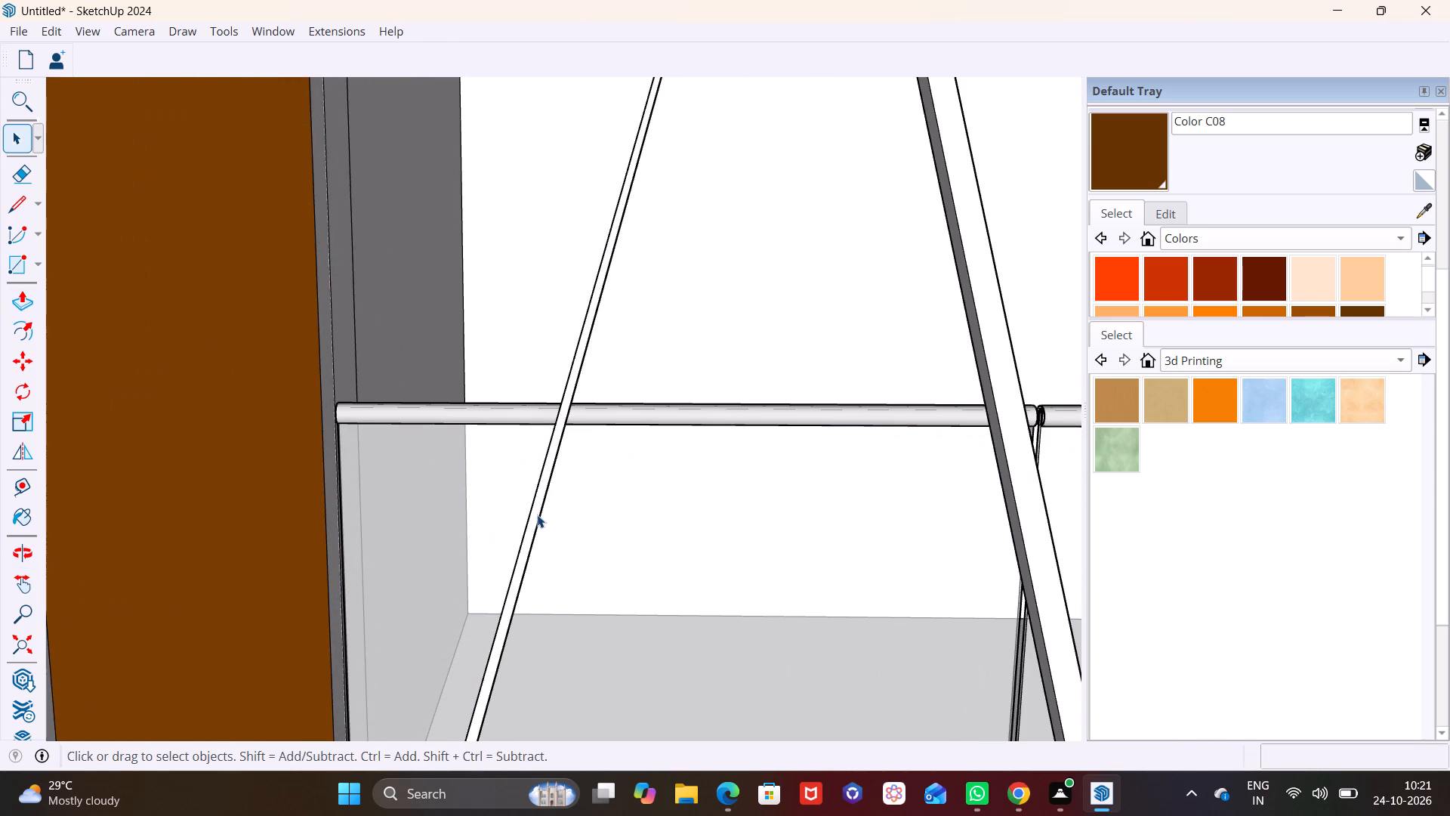
pyautogui.click(537, 515)
pyautogui.click(14, 306)
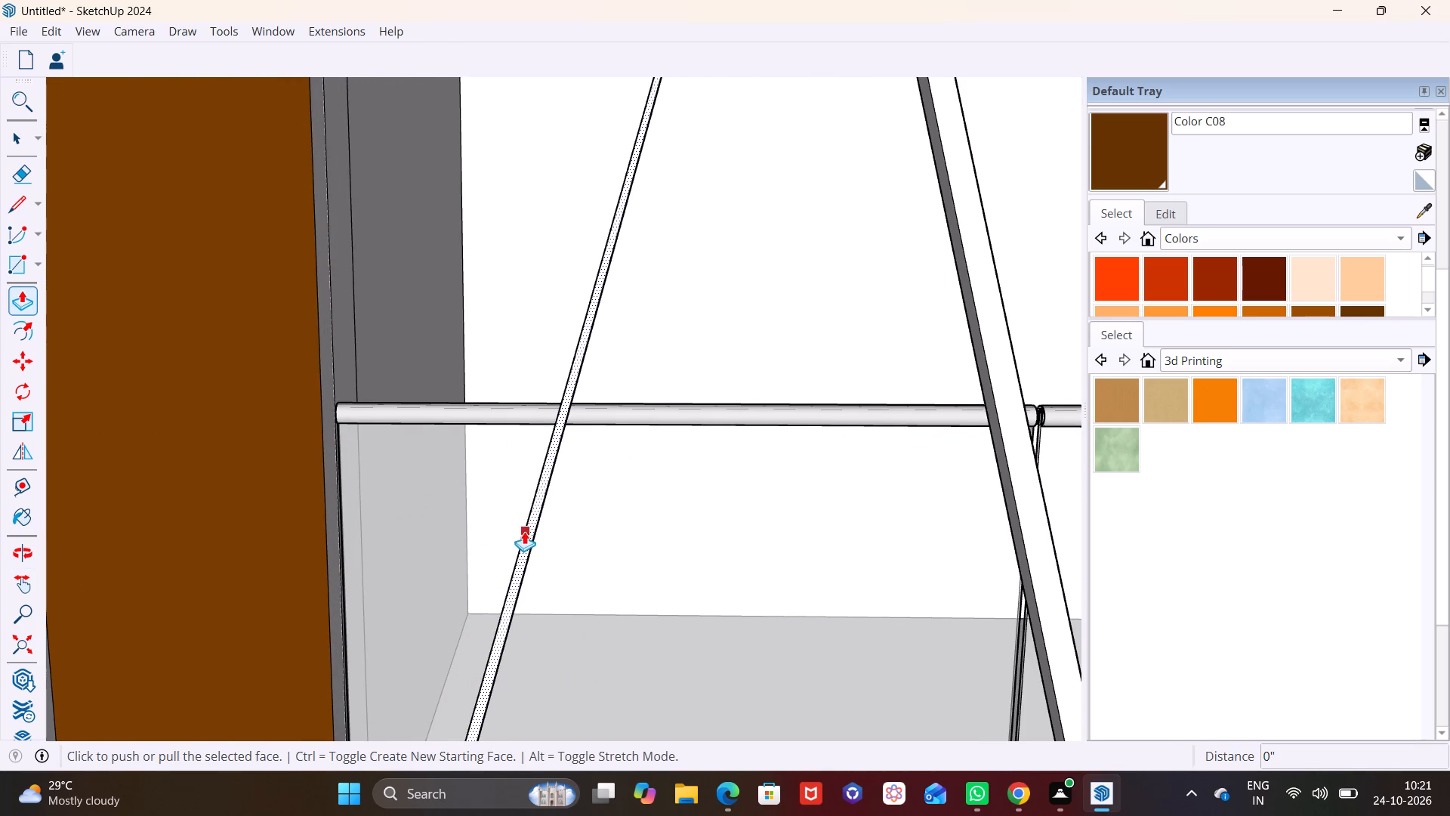
pyautogui.click(532, 527)
pyautogui.click(516, 551)
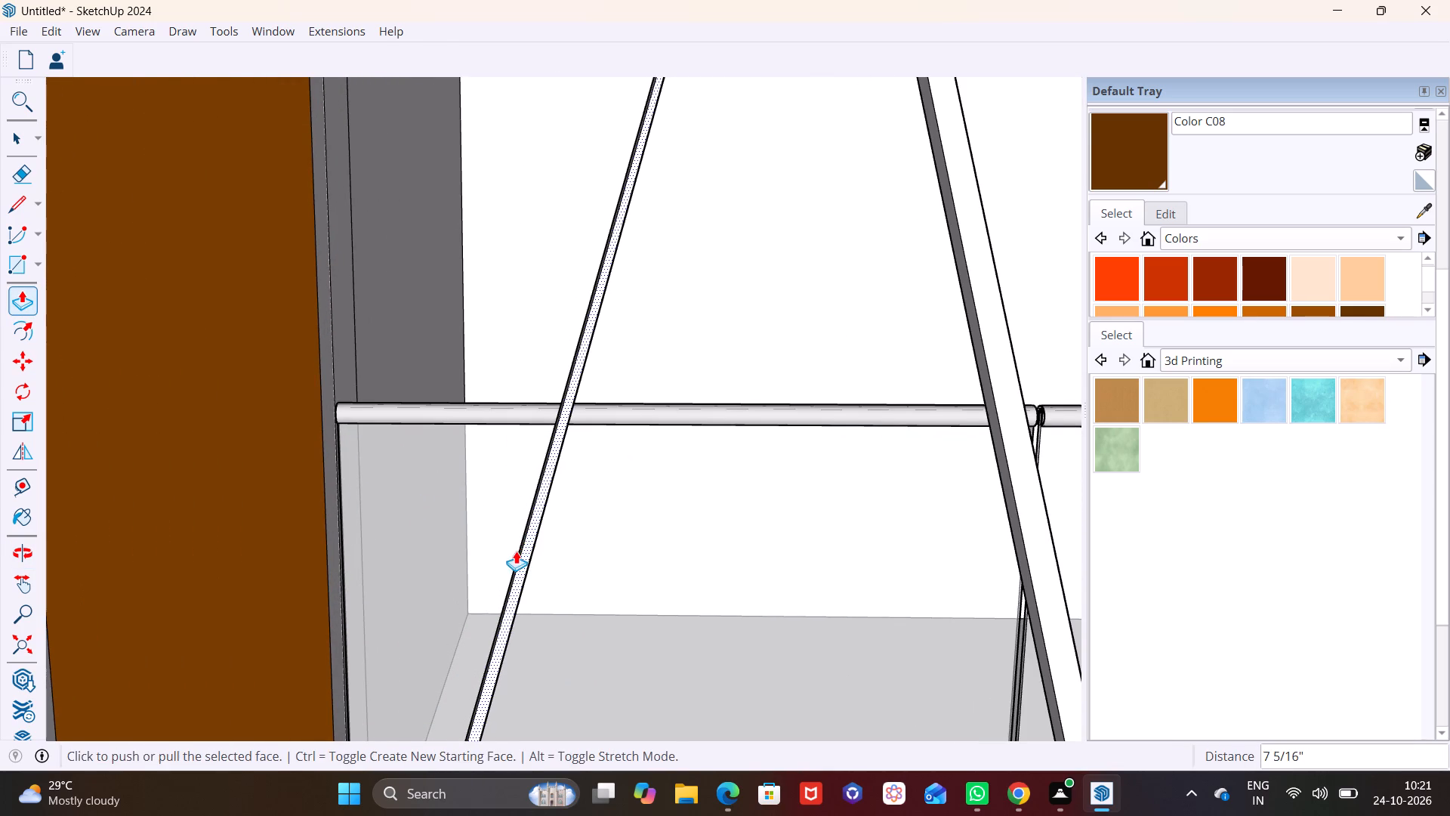
# Pull the original bar's side face nearest the brown column outward 3 3/16" to widen the bar.
pyautogui.moveTo(588, 570); pyautogui.dragTo(783, 601, button='middle')
pyautogui.press('space')
pyautogui.click(587, 542)
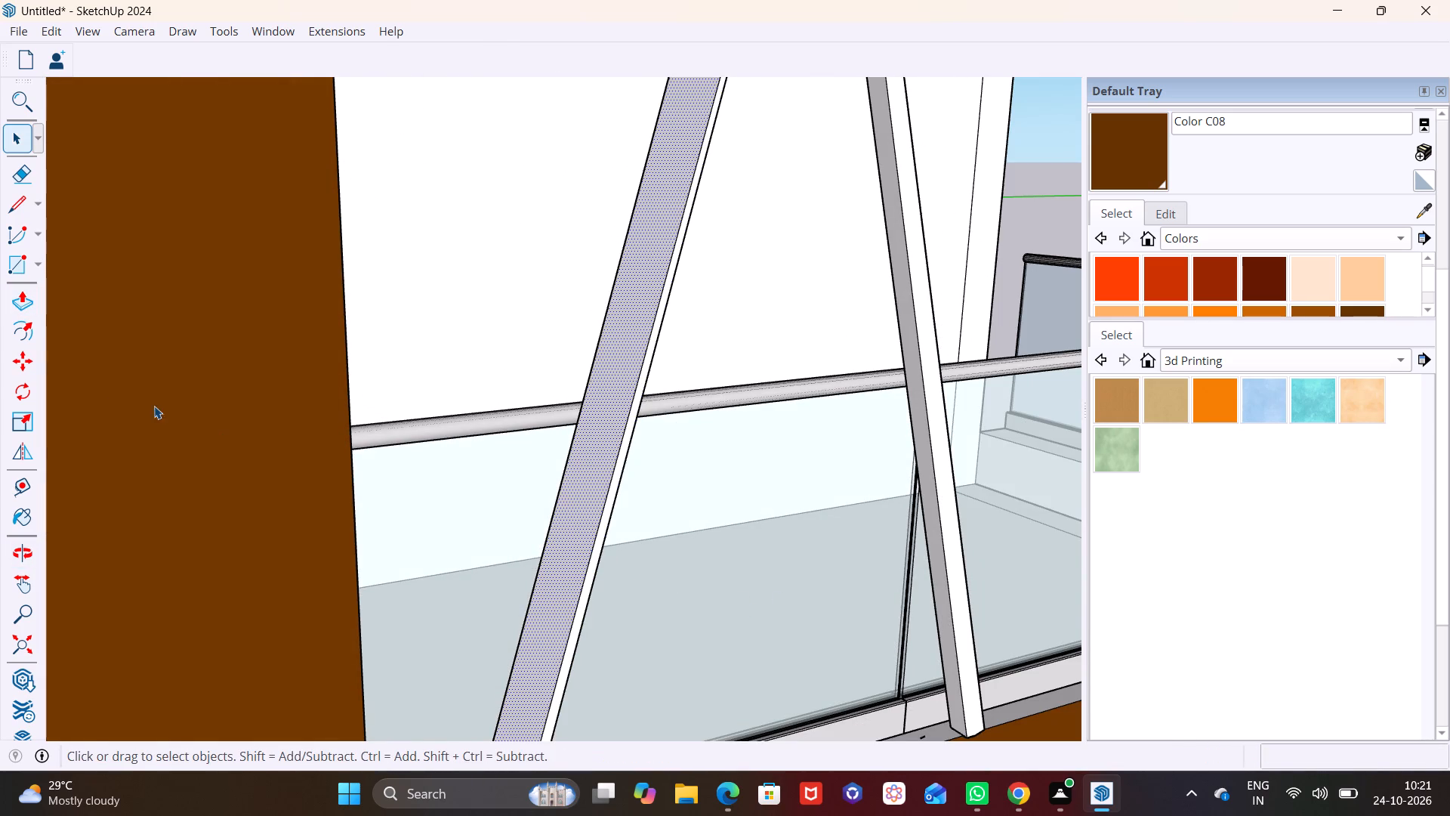
pyautogui.click(13, 299)
pyautogui.click(596, 473)
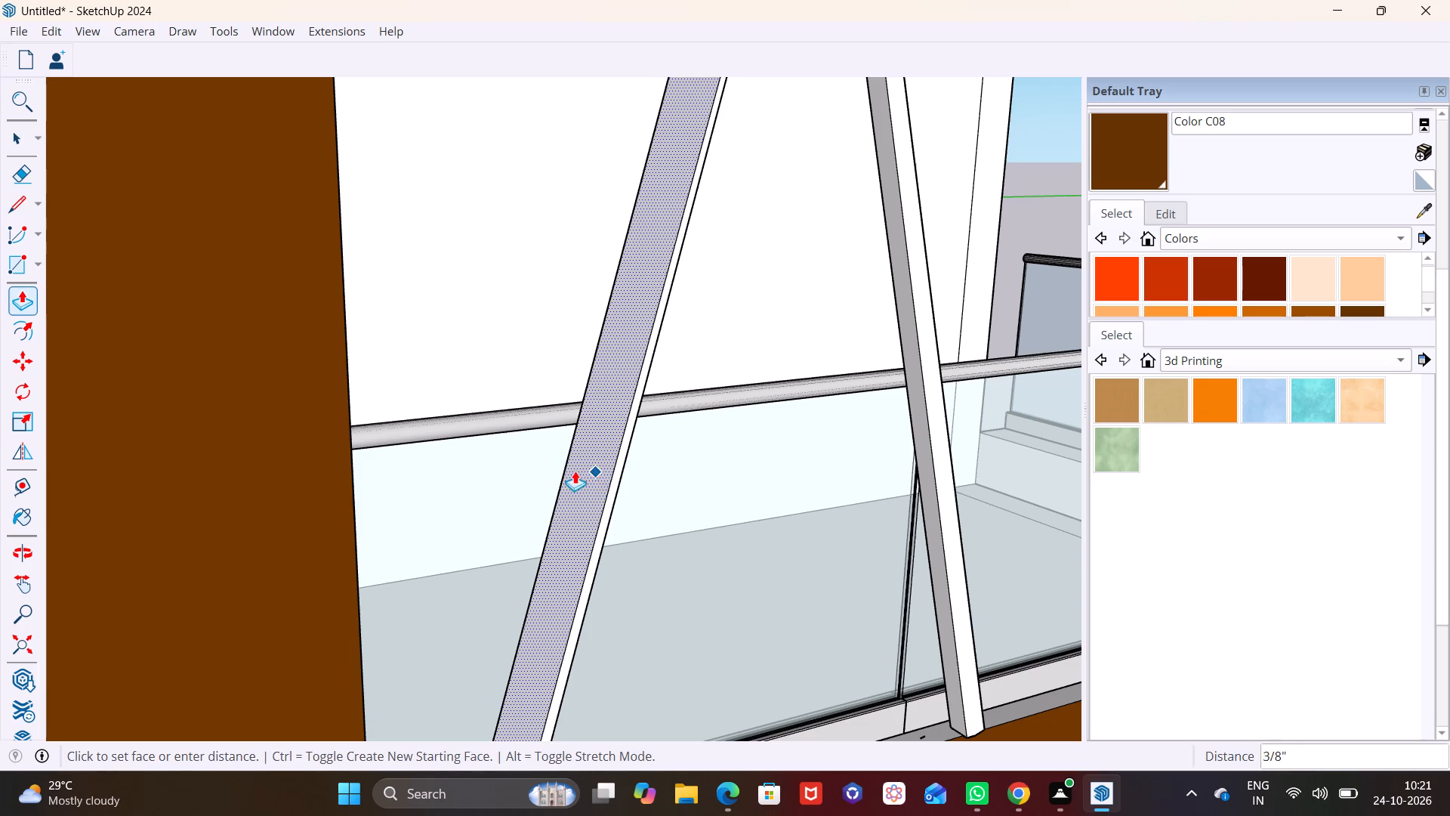
pyautogui.click(561, 468)
# Push the original bar's front face back toward the balcony to reduce its depth.
pyautogui.scroll(-8, 709, 560)
pyautogui.moveTo(652, 573); pyautogui.dragTo(313, 524, button='middle')
pyautogui.moveTo(489, 284); pyautogui.dragTo(492, 531, button='middle')
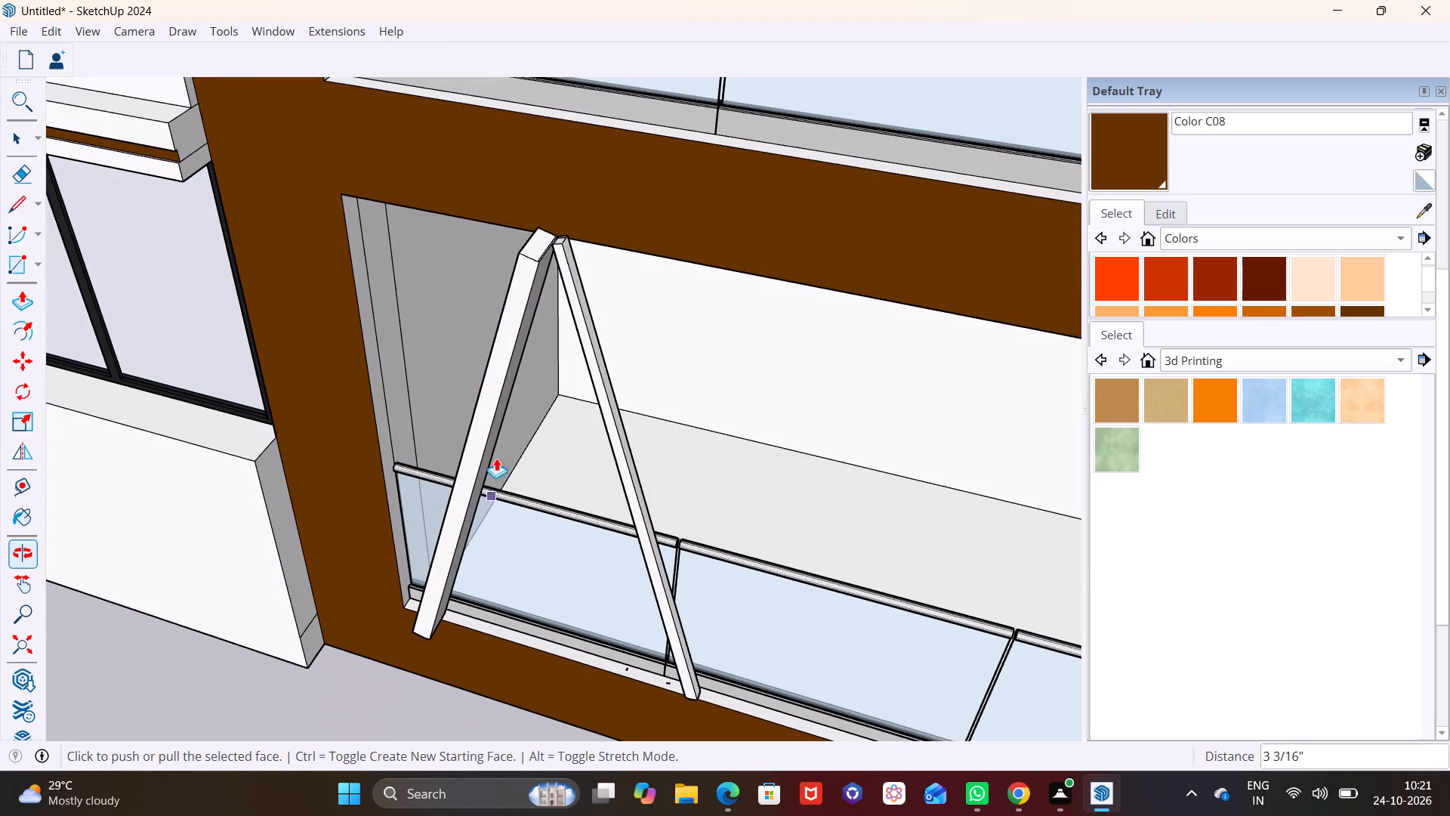
pyautogui.press('space')
pyautogui.click(516, 307)
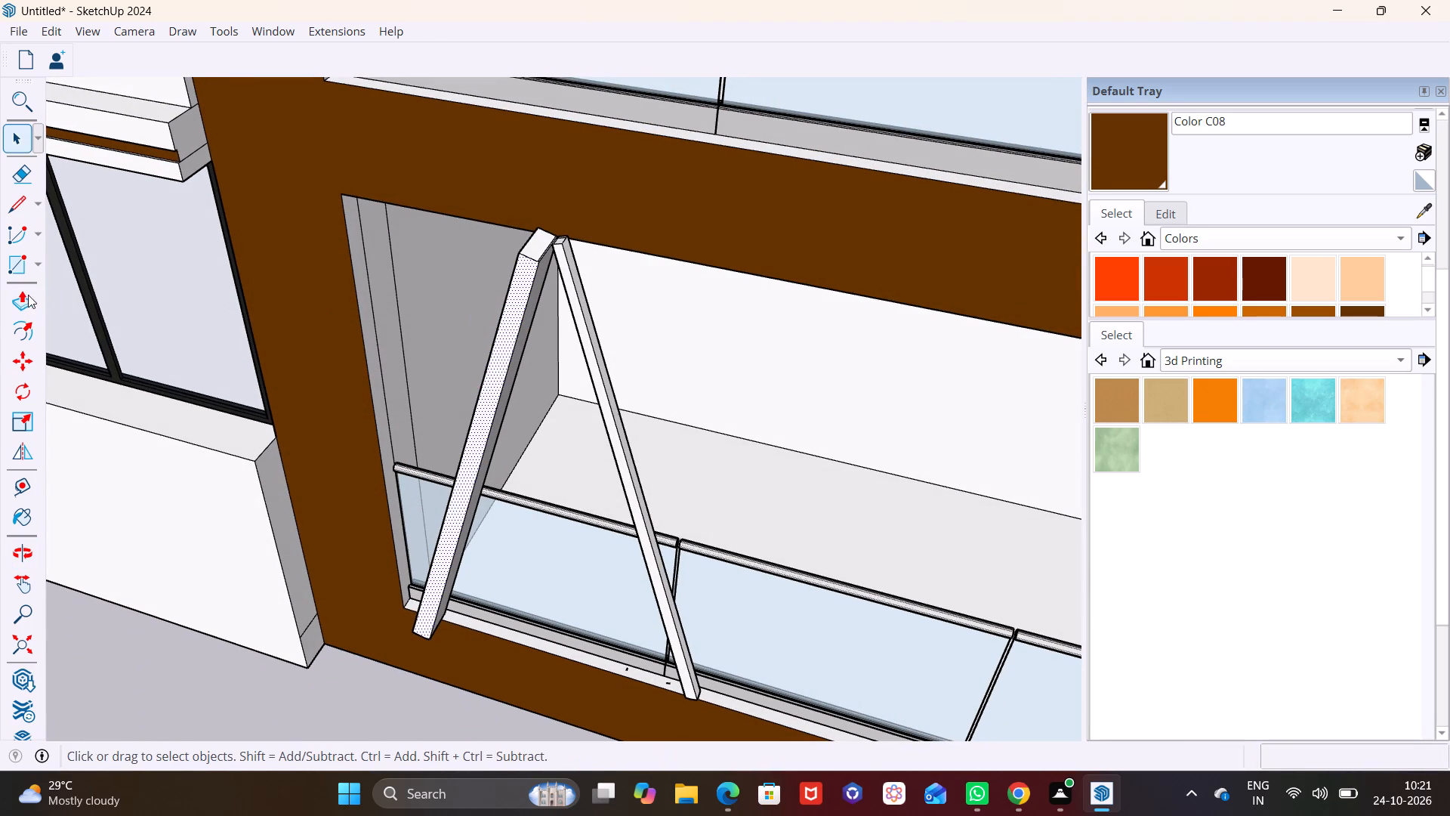
pyautogui.click(25, 295)
pyautogui.click(505, 337)
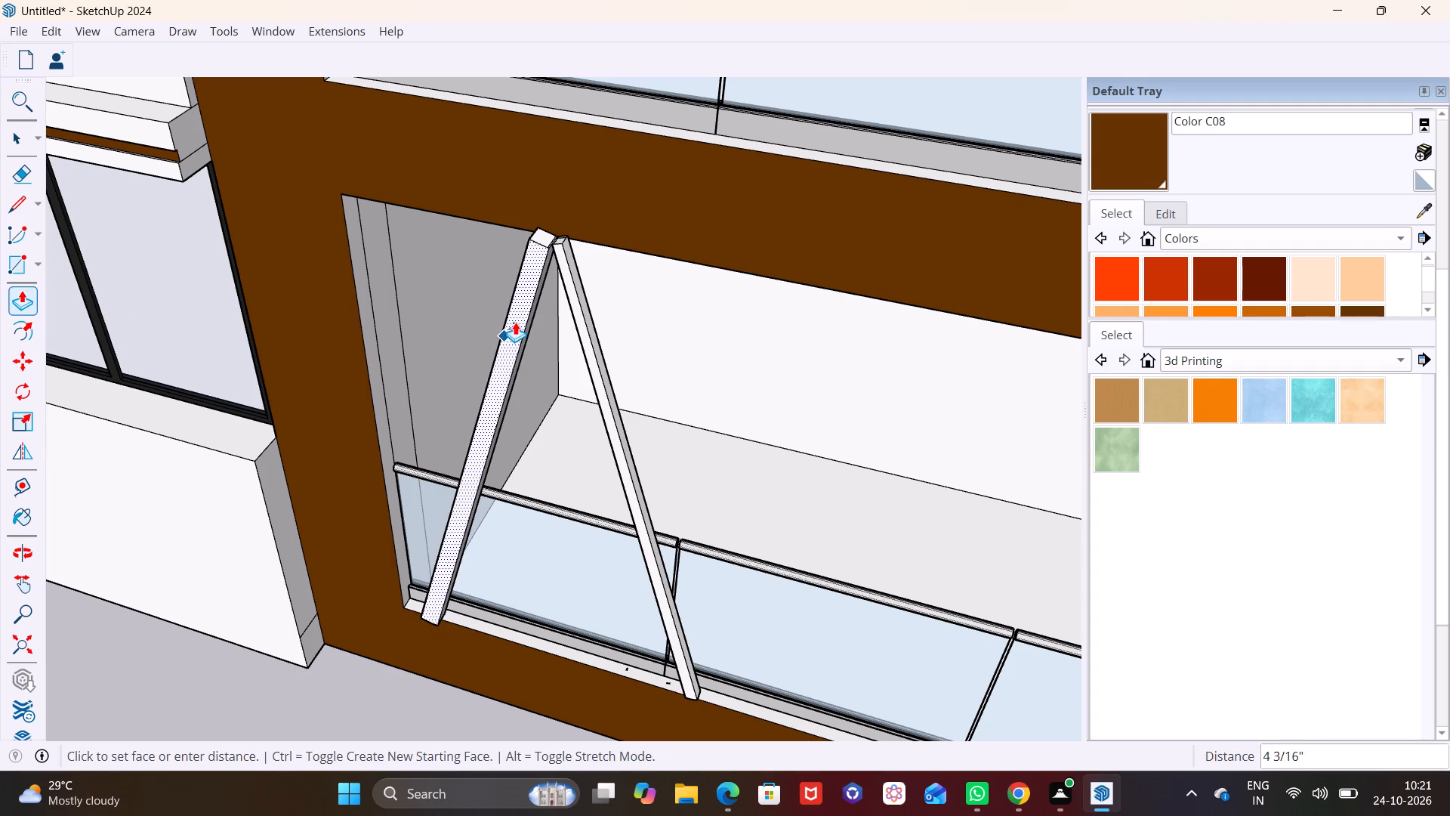
pyautogui.click(517, 319)
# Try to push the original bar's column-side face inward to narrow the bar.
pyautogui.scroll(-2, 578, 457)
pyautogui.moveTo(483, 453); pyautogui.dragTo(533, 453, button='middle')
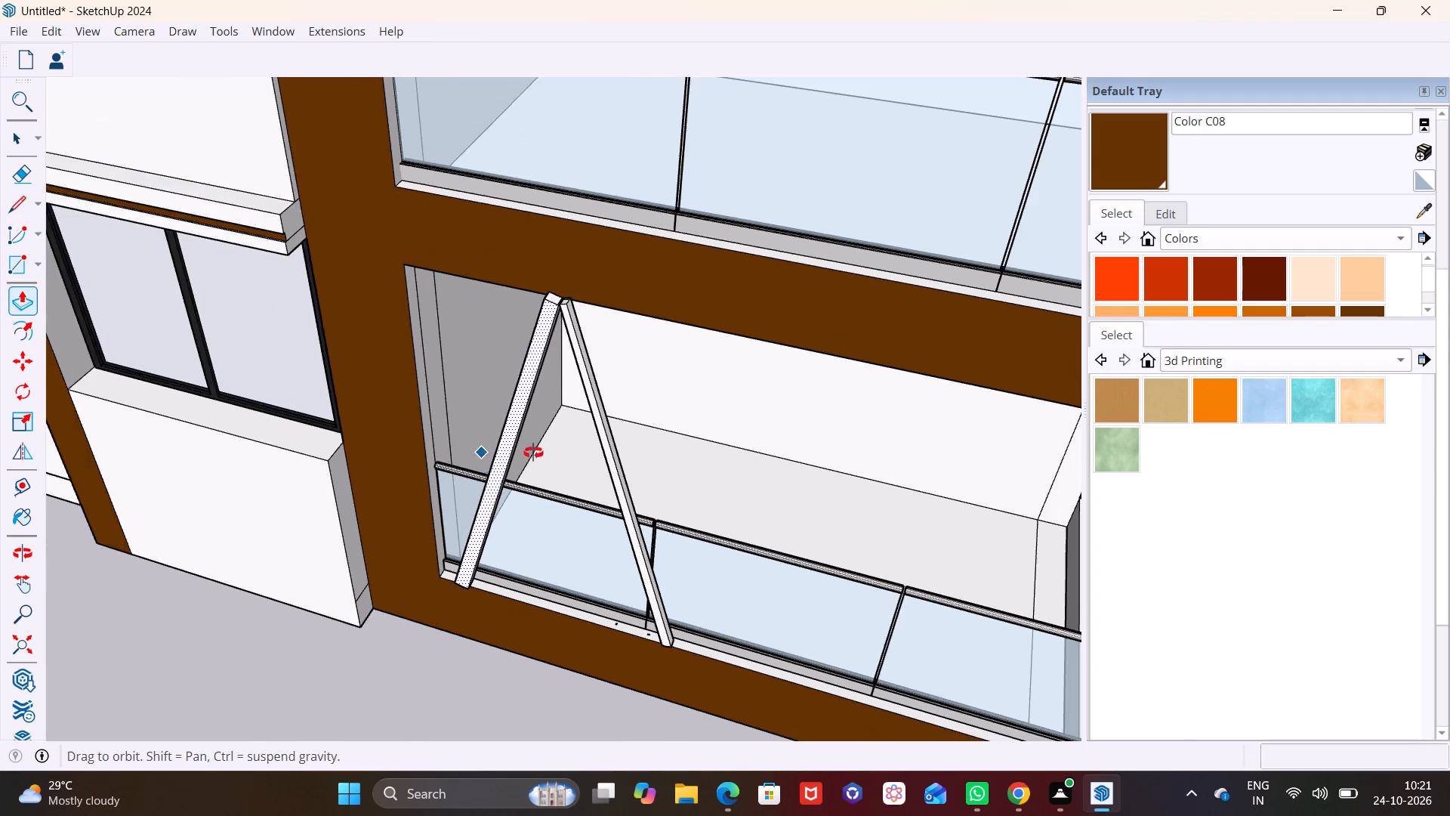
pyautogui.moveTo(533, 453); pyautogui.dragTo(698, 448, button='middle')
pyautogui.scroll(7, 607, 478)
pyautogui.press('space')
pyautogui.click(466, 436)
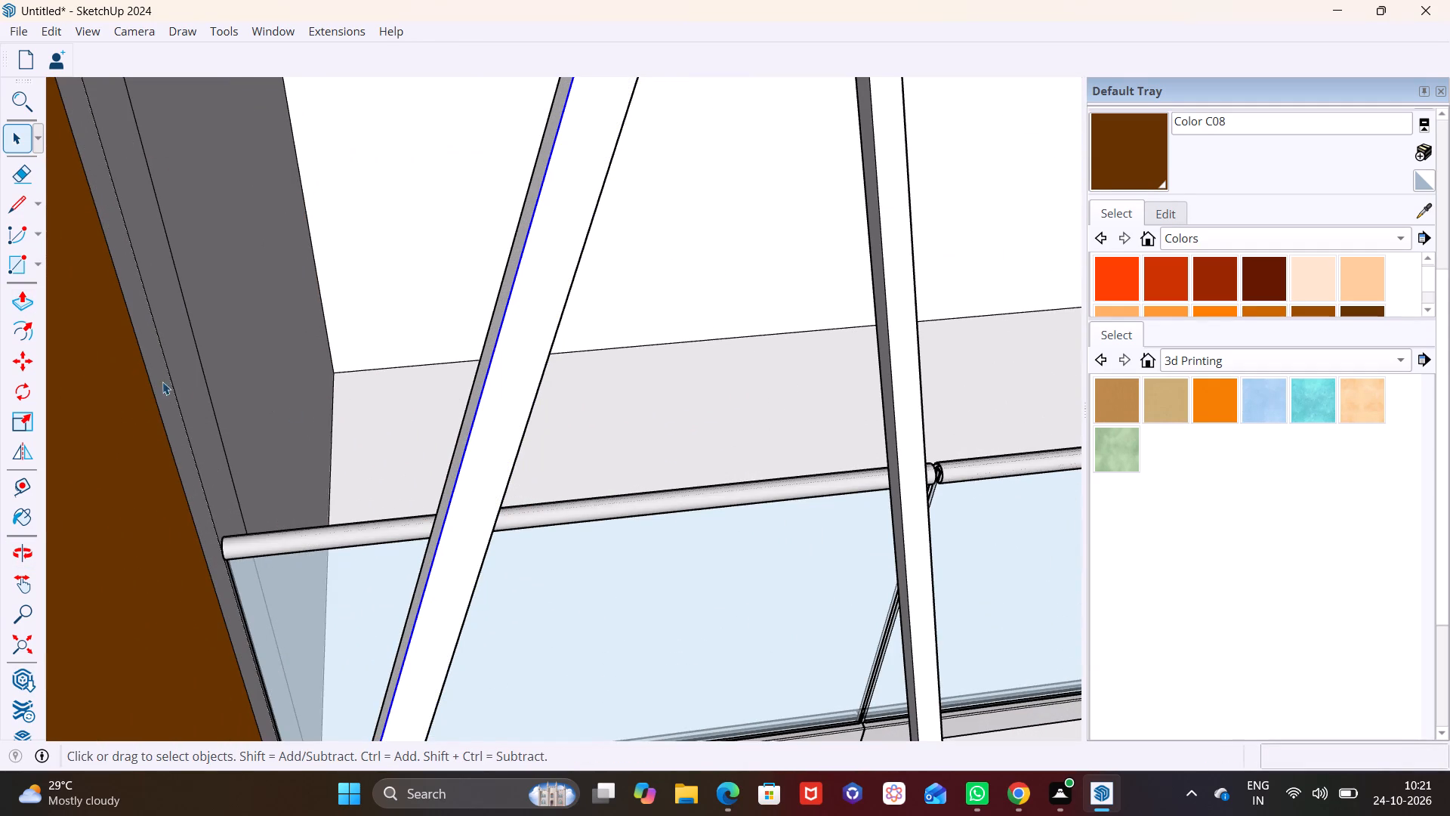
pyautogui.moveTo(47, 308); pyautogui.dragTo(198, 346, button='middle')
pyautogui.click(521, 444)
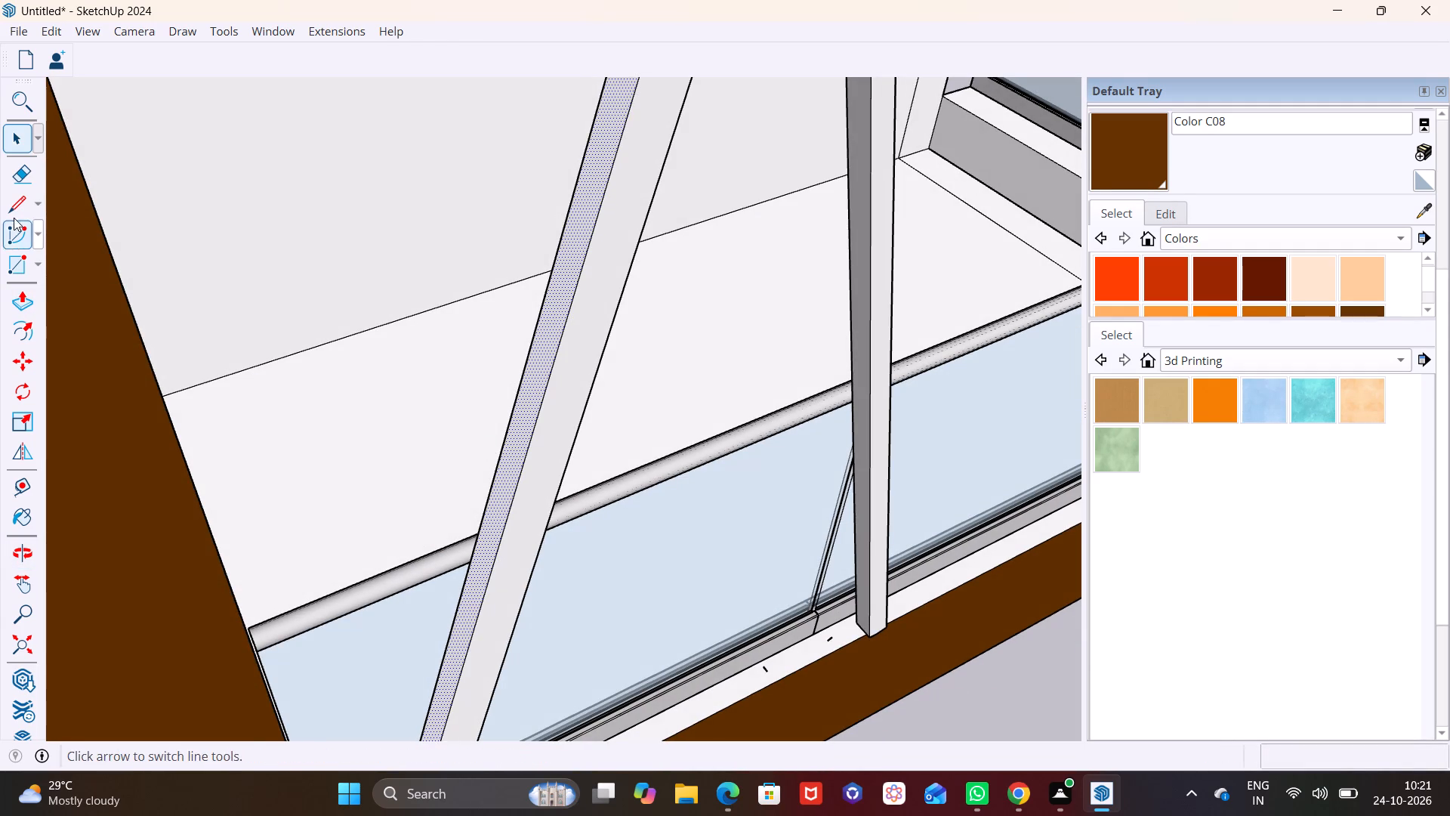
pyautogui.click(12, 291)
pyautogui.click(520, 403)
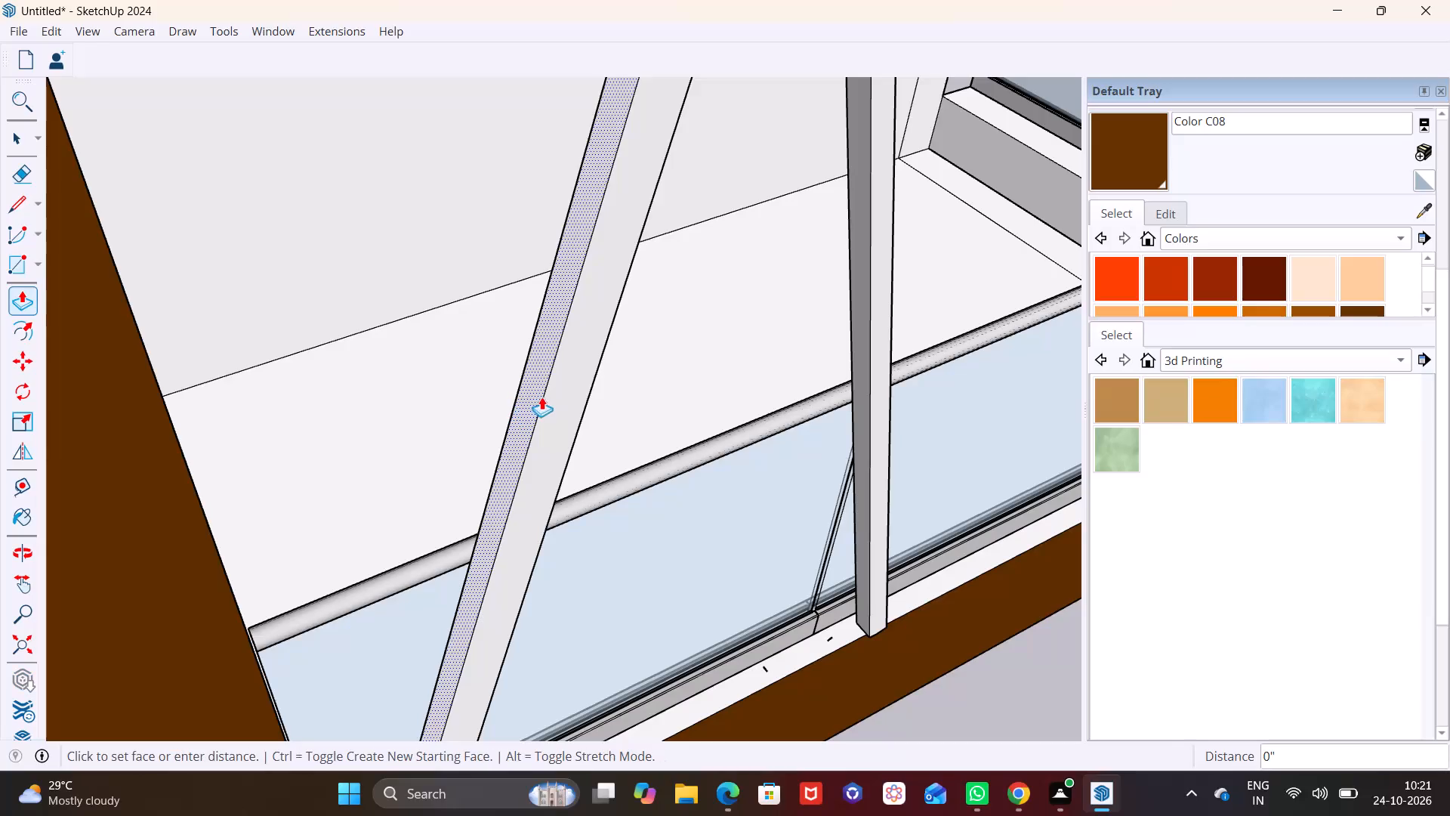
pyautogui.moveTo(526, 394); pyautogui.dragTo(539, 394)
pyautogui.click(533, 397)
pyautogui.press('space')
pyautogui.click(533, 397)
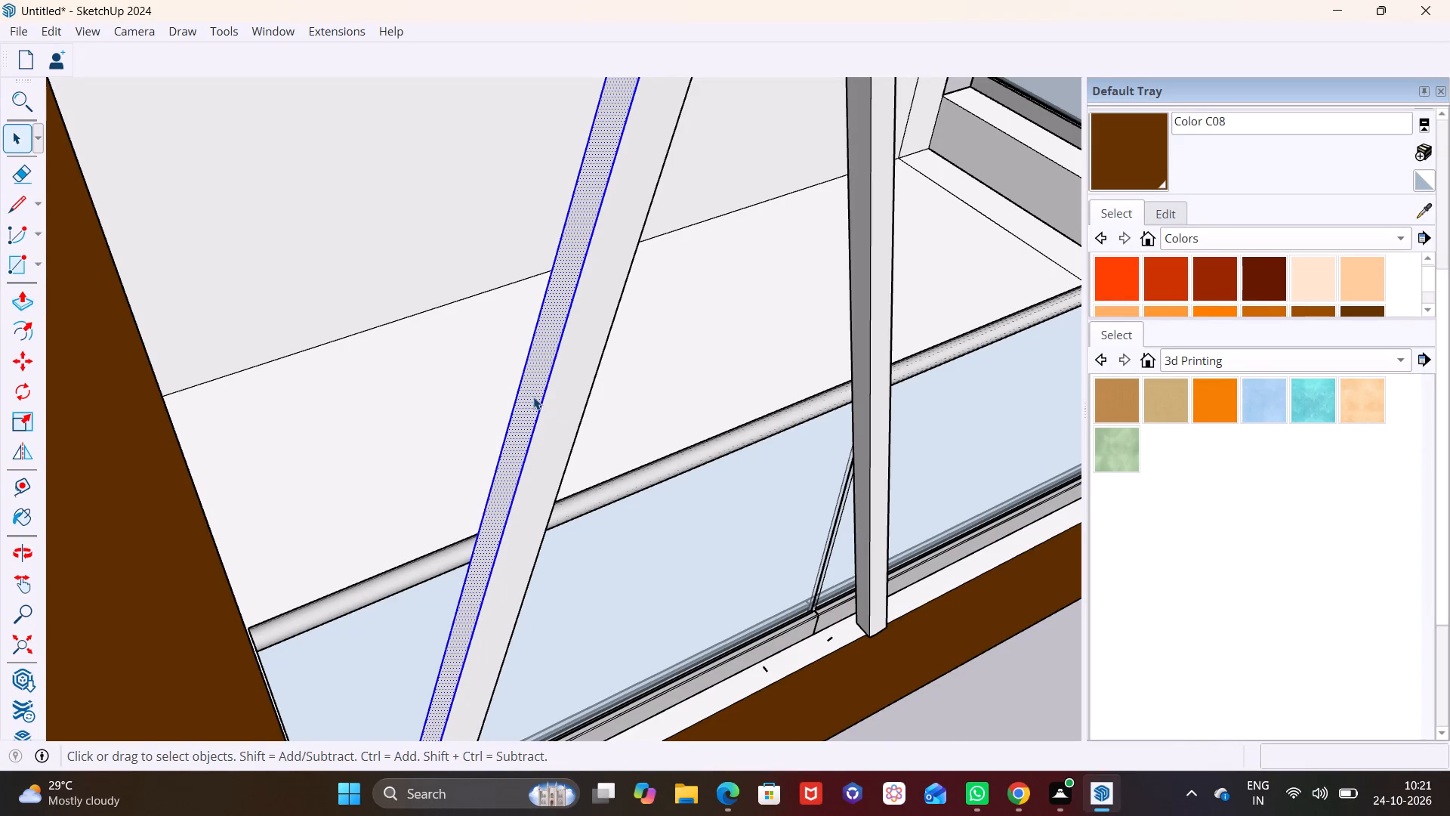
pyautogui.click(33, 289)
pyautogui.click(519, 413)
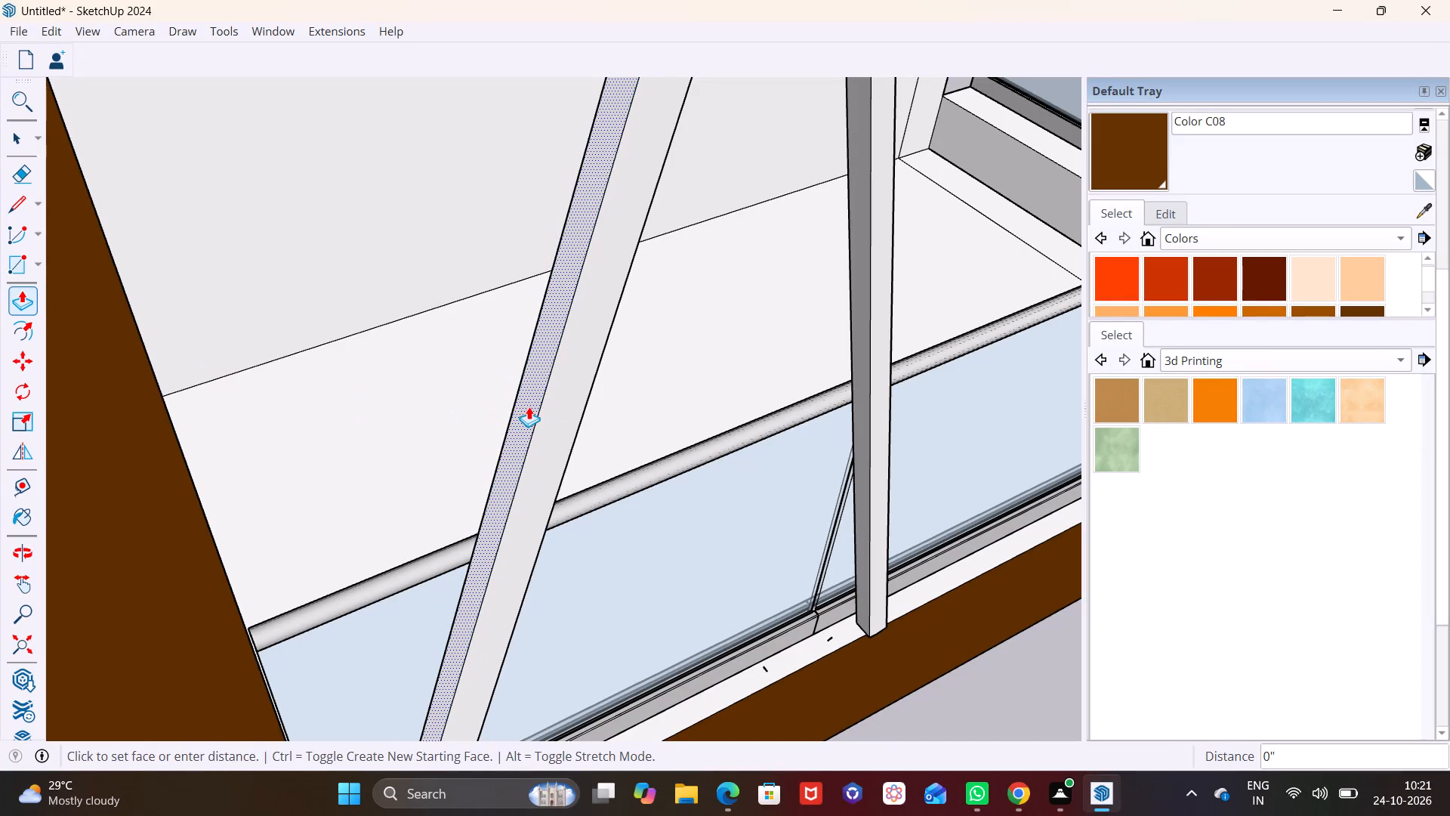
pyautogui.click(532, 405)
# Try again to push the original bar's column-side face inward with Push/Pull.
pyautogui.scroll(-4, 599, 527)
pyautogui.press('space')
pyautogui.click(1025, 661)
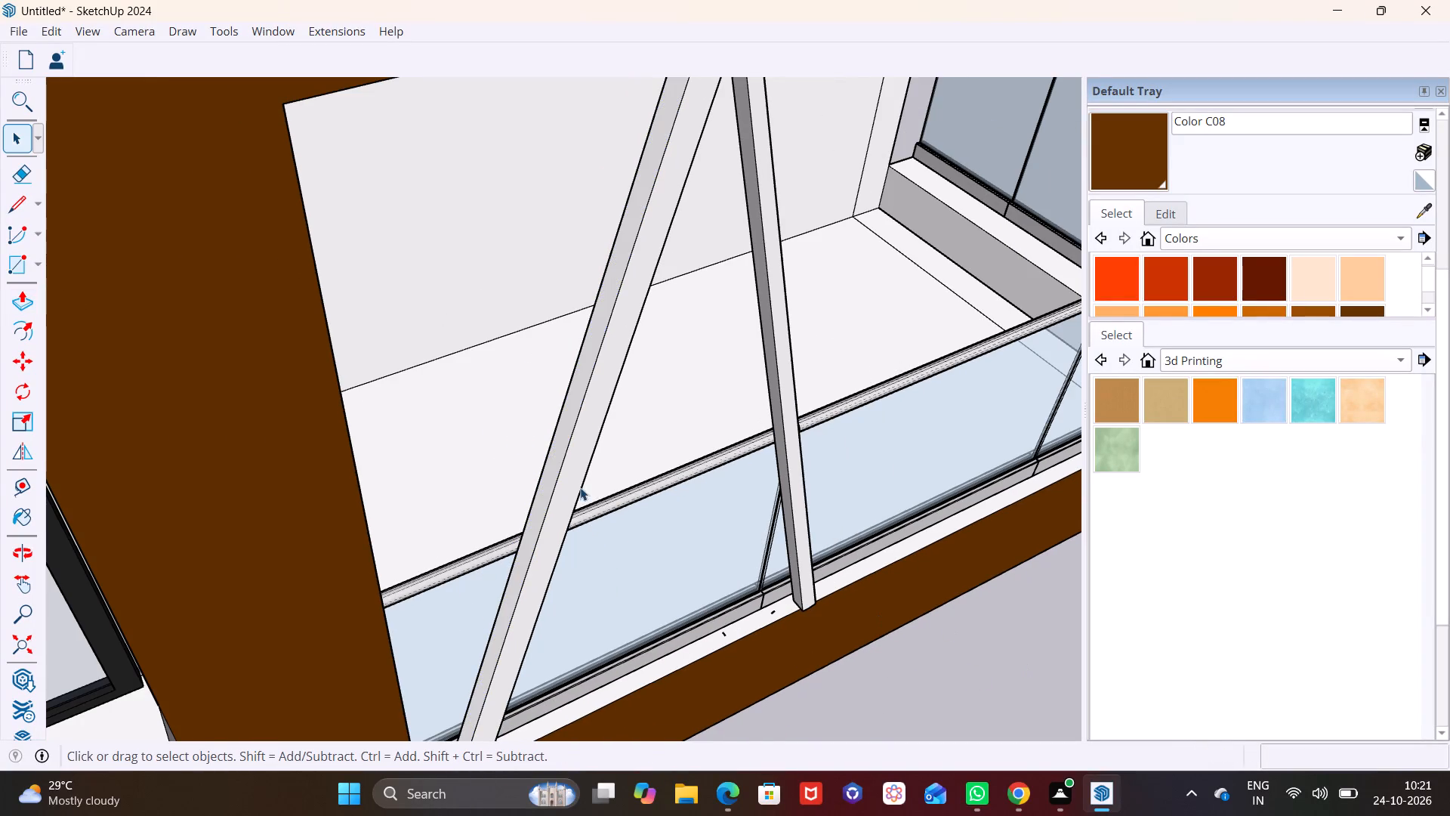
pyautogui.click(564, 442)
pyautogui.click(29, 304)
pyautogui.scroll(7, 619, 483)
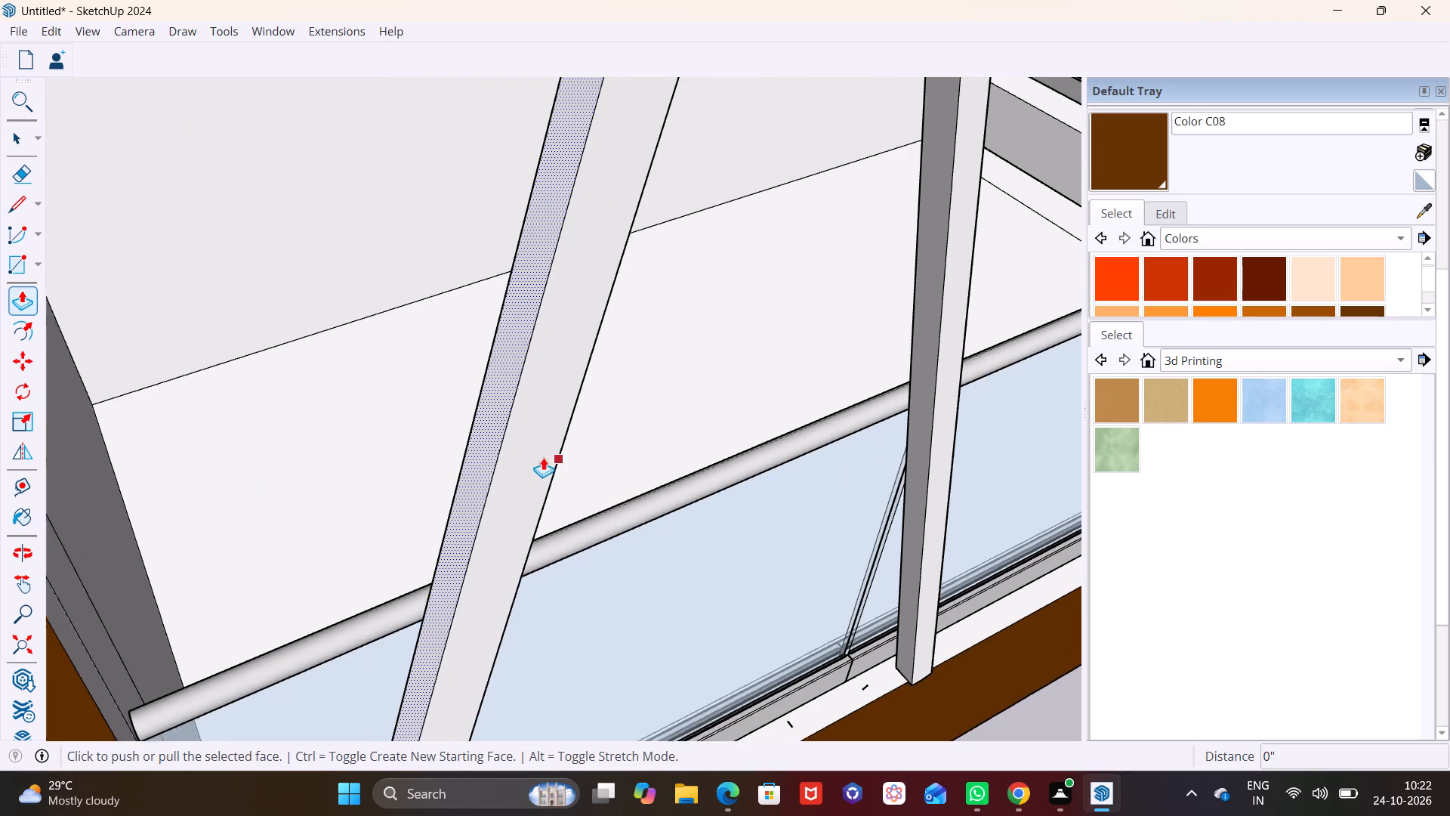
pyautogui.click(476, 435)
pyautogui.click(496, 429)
# Examine both thickened bars from the front and where their lower ends meet the balcony base.
pyautogui.scroll(-8, 583, 470)
pyautogui.moveTo(674, 539); pyautogui.dragTo(658, 539, button='middle')
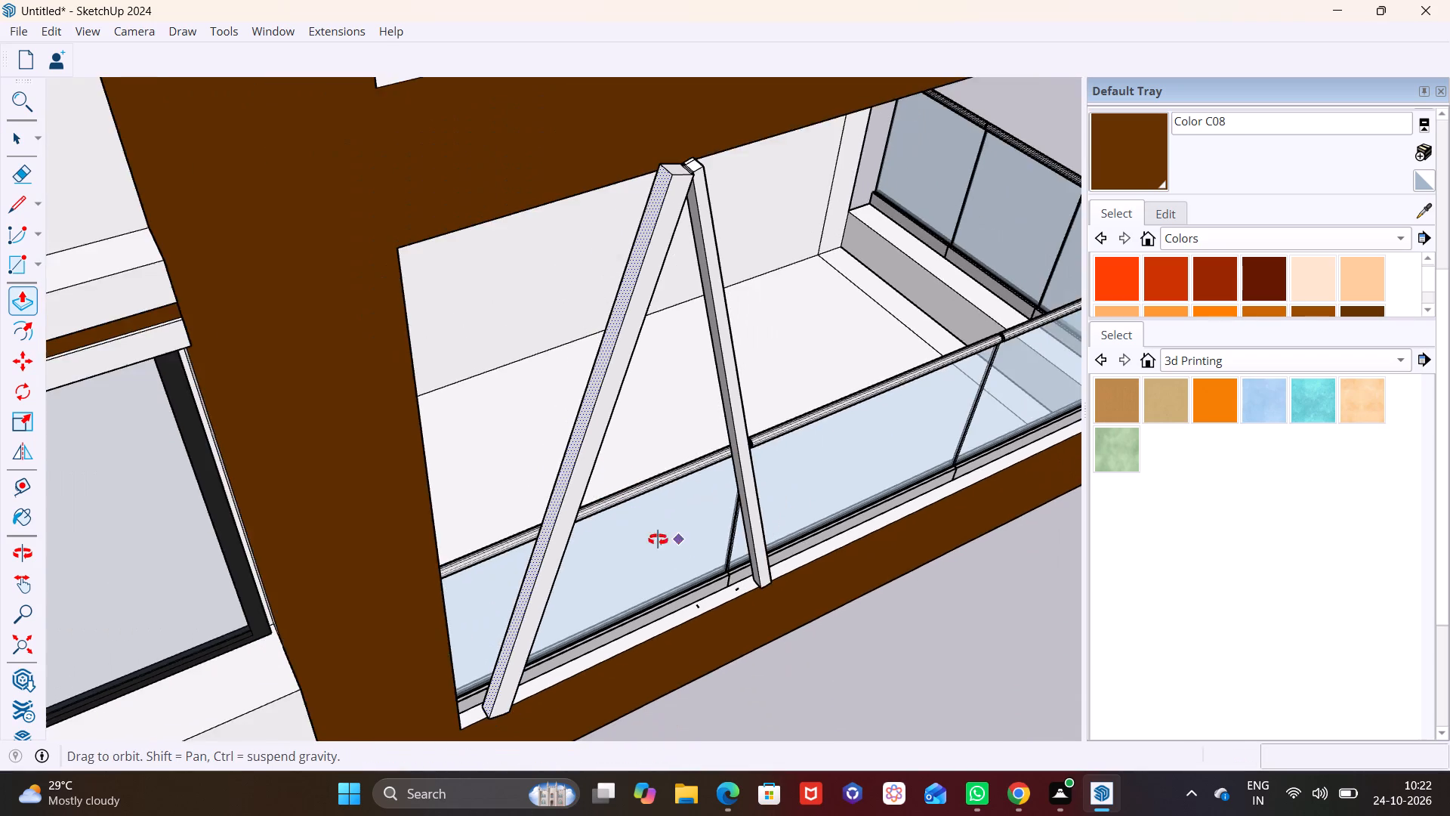
pyautogui.moveTo(658, 539); pyautogui.dragTo(400, 462, button='middle')
pyautogui.scroll(-5, 428, 442)
pyautogui.moveTo(593, 607); pyautogui.dragTo(690, 400, button='middle')
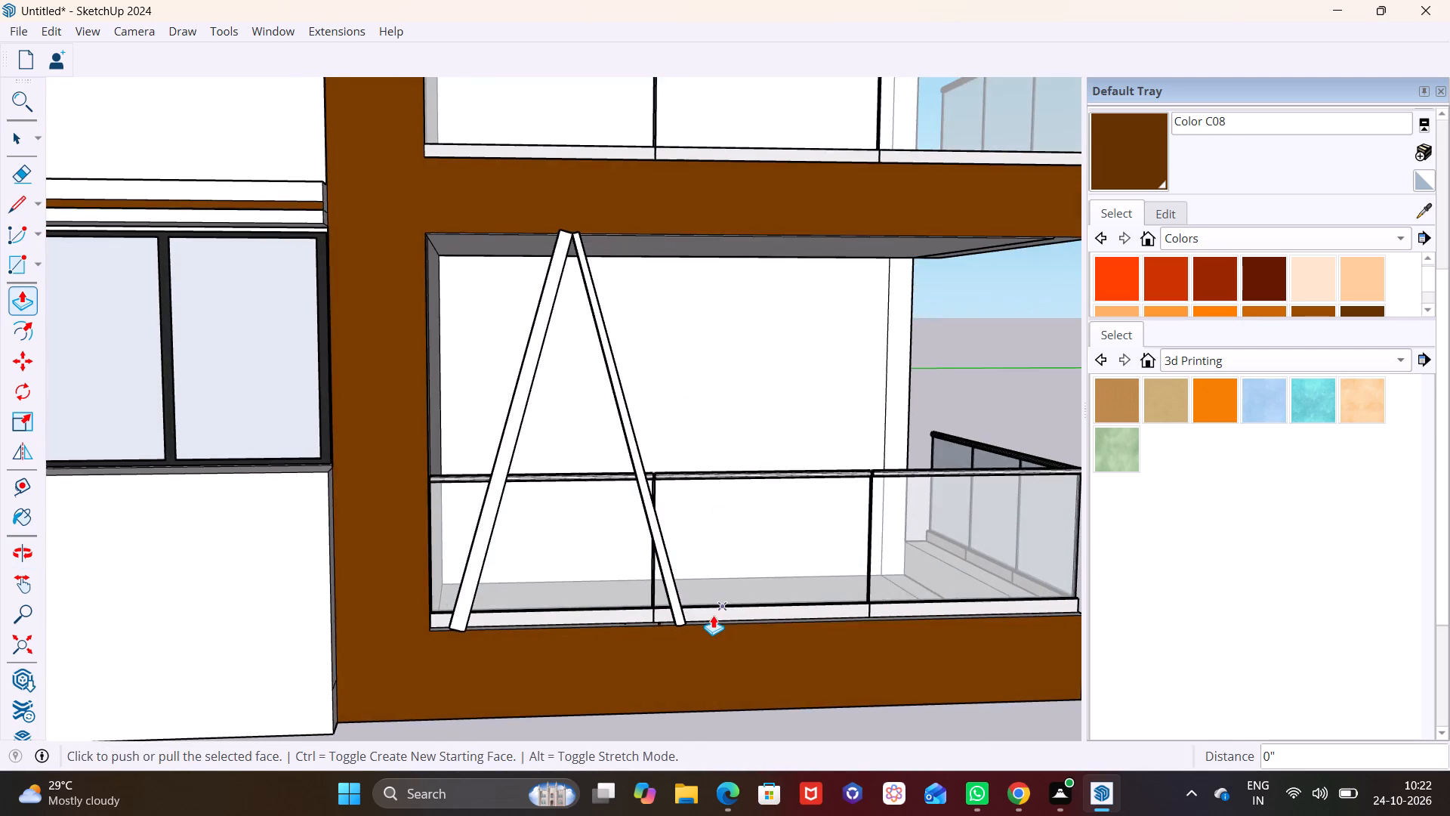
pyautogui.scroll(10, 713, 615)
pyautogui.scroll(-3, 634, 627)
pyautogui.moveTo(634, 625); pyautogui.dragTo(504, 666, button='middle')
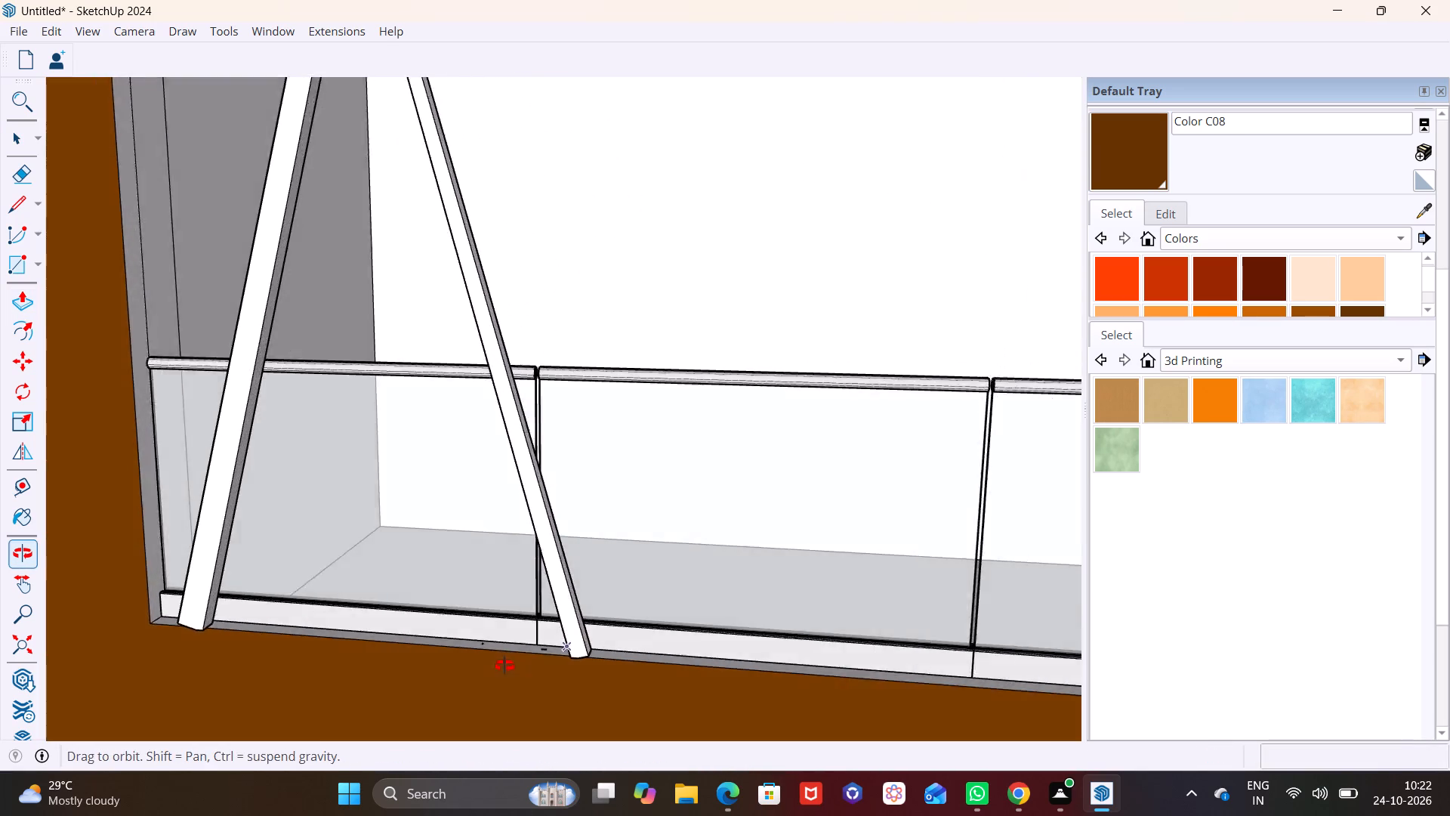
# Push/Pull the side face facing away from the column, on the bar farther from the column, slightly outward to widen it.
pyautogui.moveTo(504, 666); pyautogui.dragTo(453, 669, button='middle')
pyautogui.scroll(5, 451, 560)
pyautogui.moveTo(516, 546); pyautogui.dragTo(480, 585, button='middle')
pyautogui.press('space')
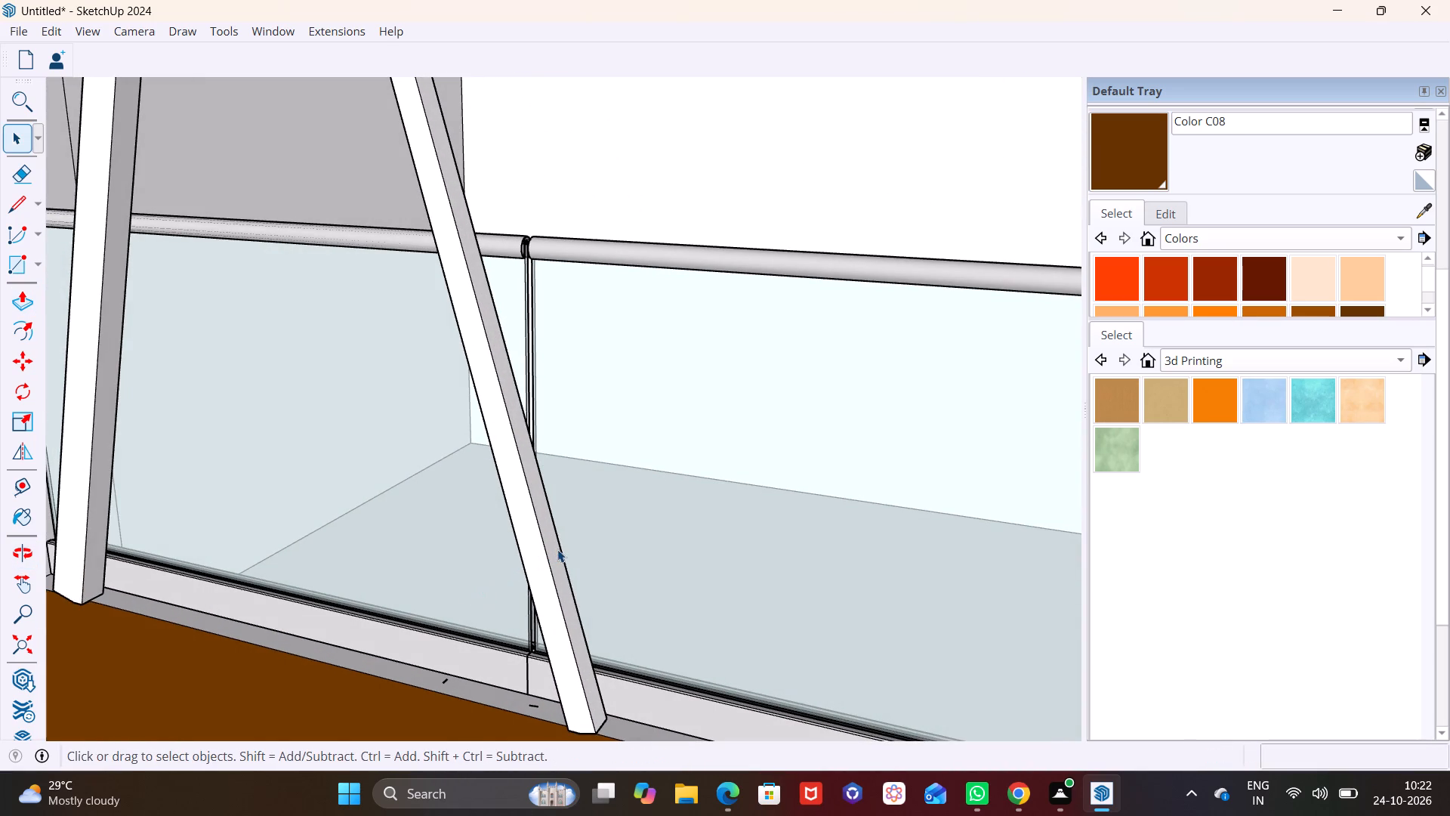
pyautogui.click(557, 549)
pyautogui.click(539, 493)
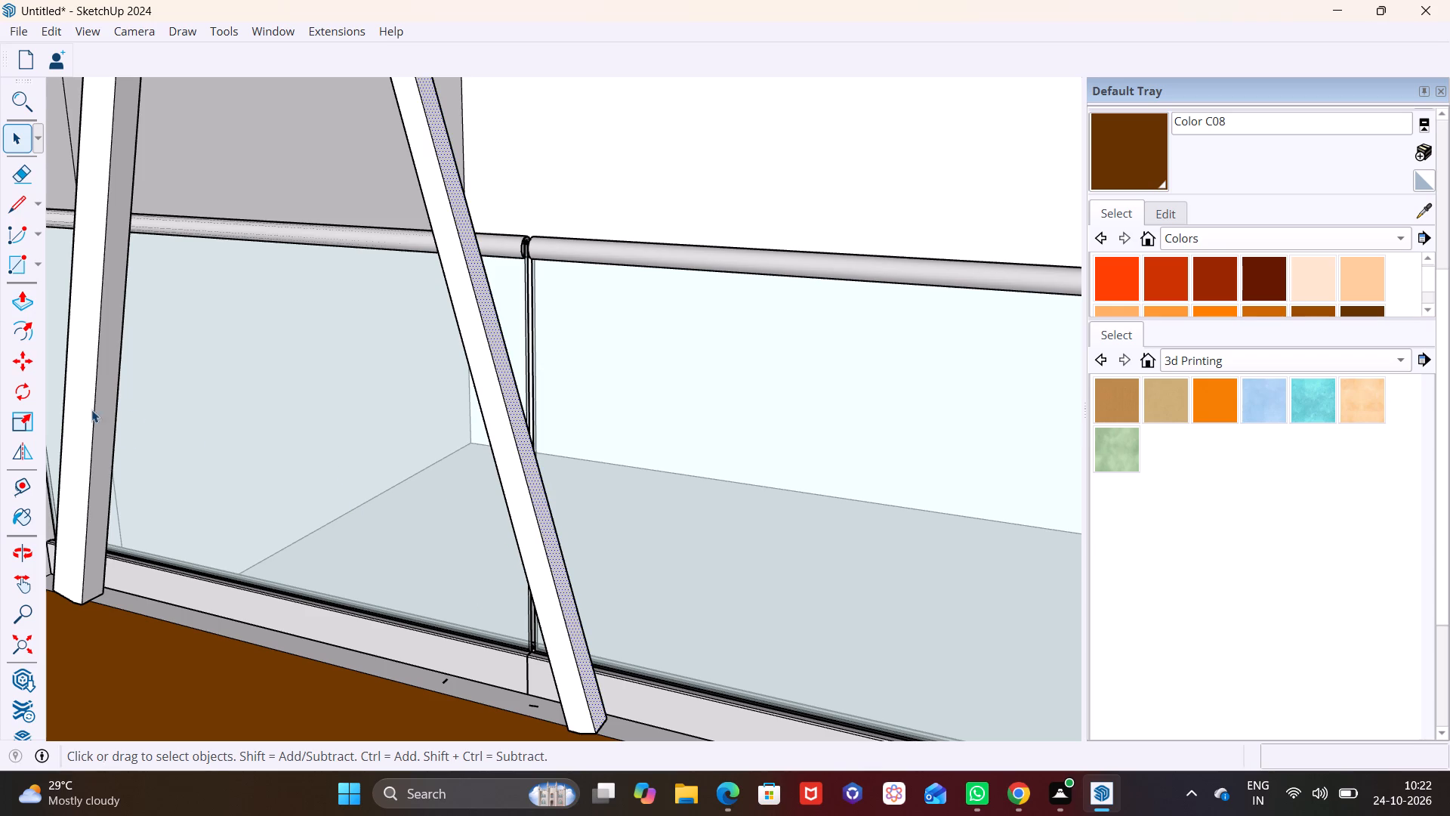
pyautogui.click(10, 309)
pyautogui.click(549, 535)
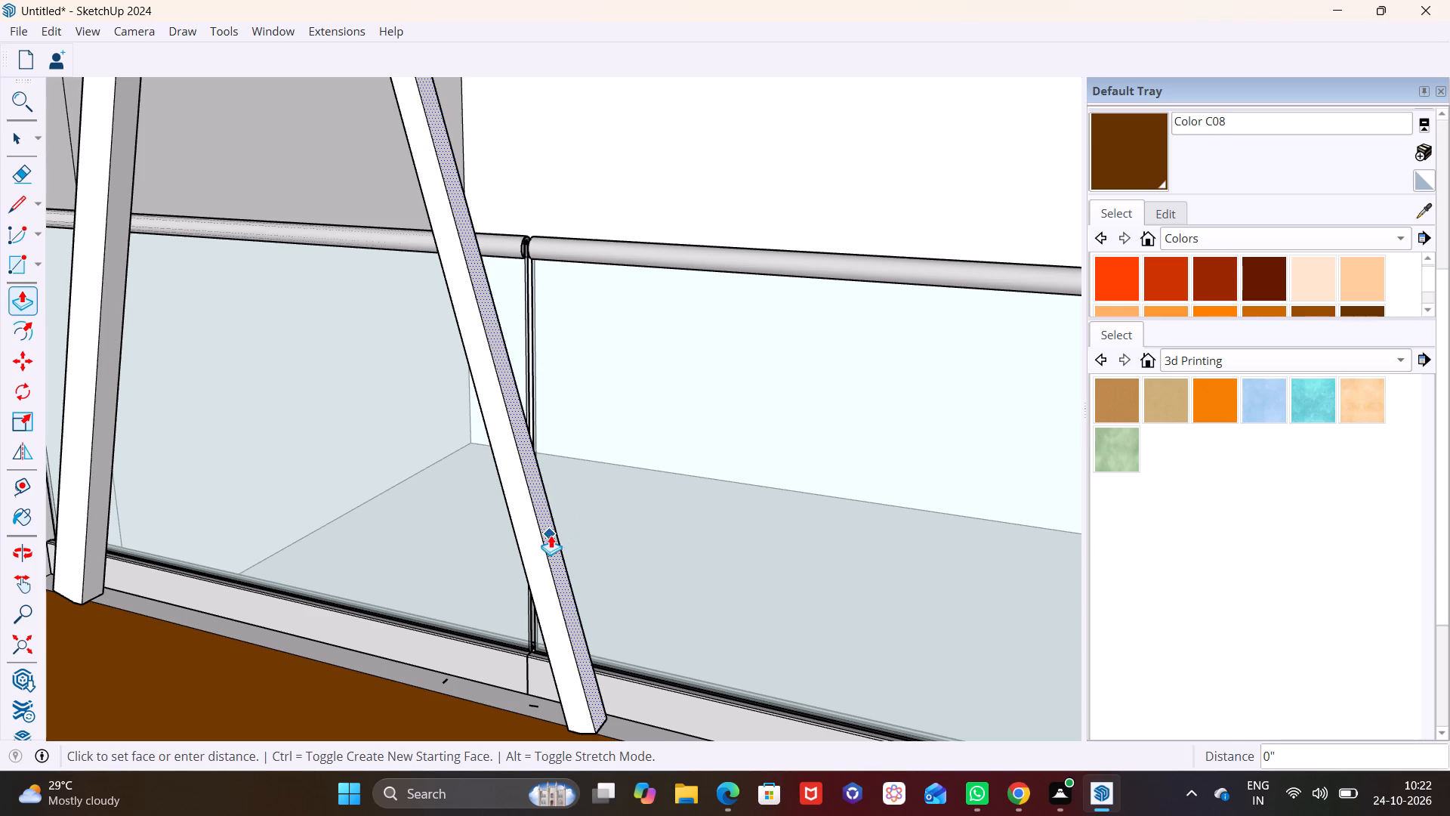
pyautogui.click(567, 535)
pyautogui.press('space')
# Delete the two short stray lines on the ledge at the lowest balcony's base, between the bars' lower ends.
pyautogui.scroll(-9, 238, 661)
pyautogui.moveTo(254, 652); pyautogui.dragTo(408, 651, button='middle')
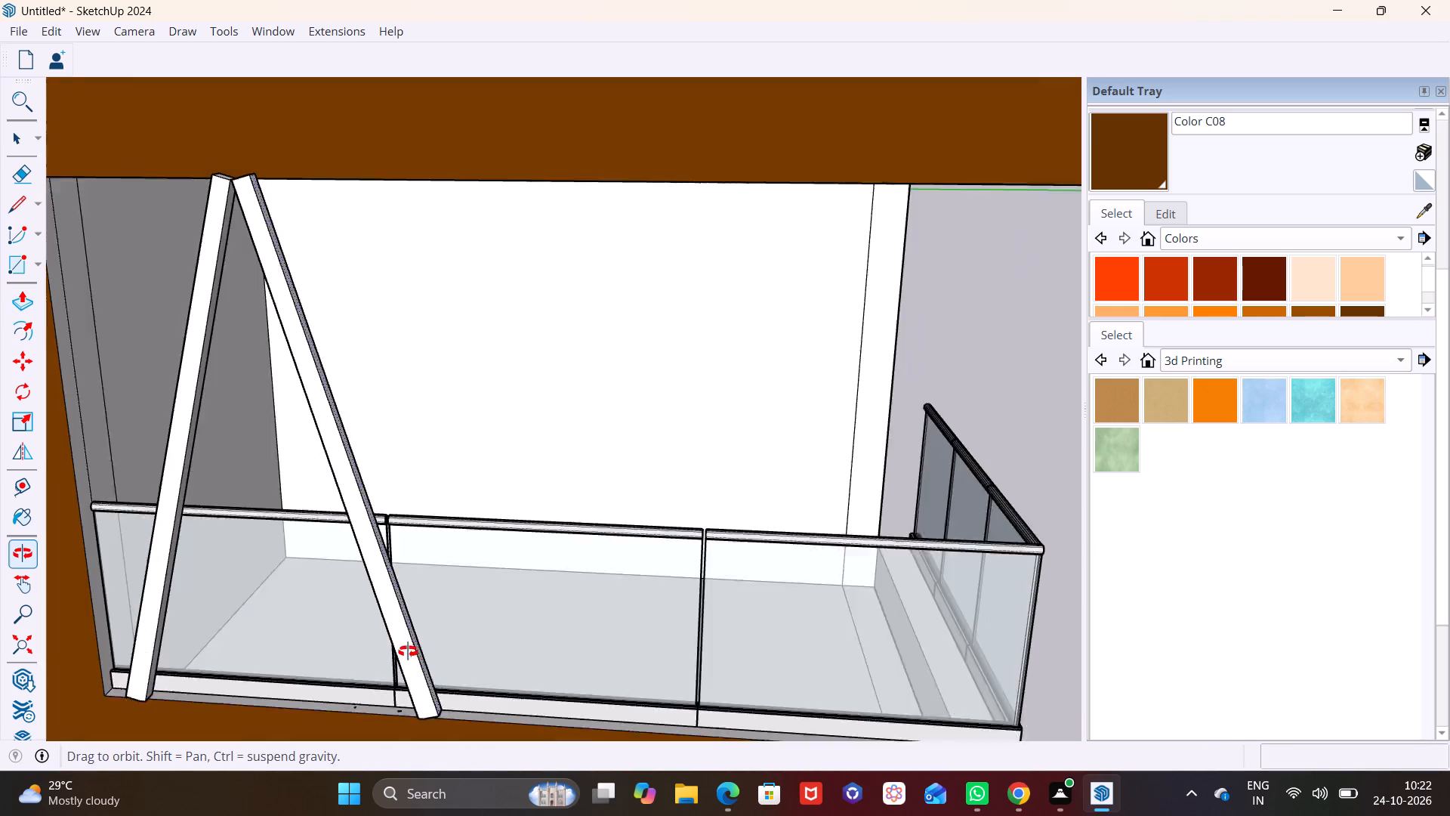
pyautogui.moveTo(408, 651); pyautogui.dragTo(440, 656, button='middle')
pyautogui.keyDown('shift'); pyautogui.moveTo(402, 672); pyautogui.dragTo(590, 474, button='middle'); pyautogui.keyUp('shift')
pyautogui.scroll(10, 562, 536)
pyautogui.moveTo(609, 564); pyautogui.dragTo(553, 764, button='middle')
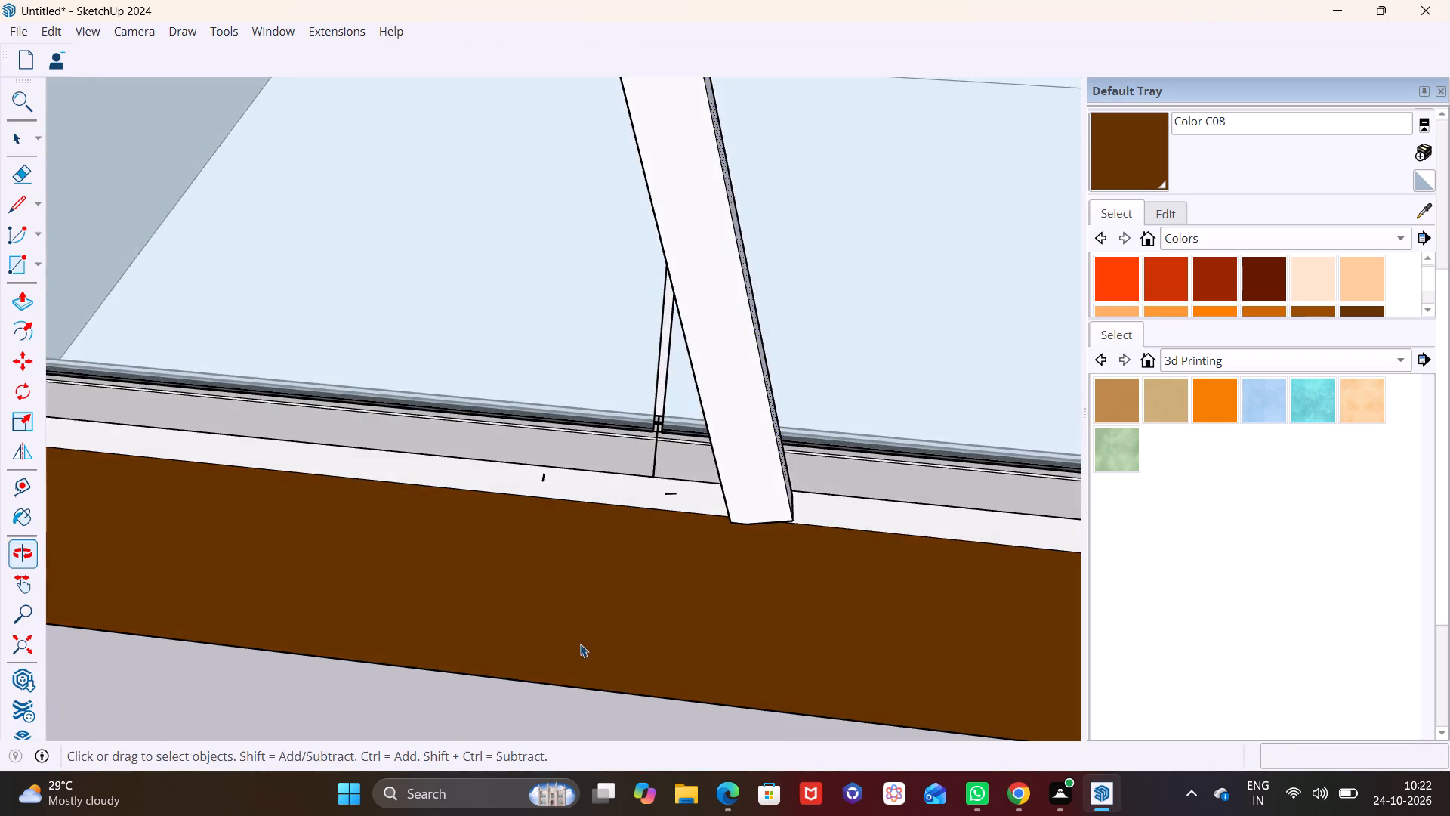
pyautogui.scroll(7, 588, 582)
pyautogui.moveTo(483, 337); pyautogui.dragTo(532, 379)
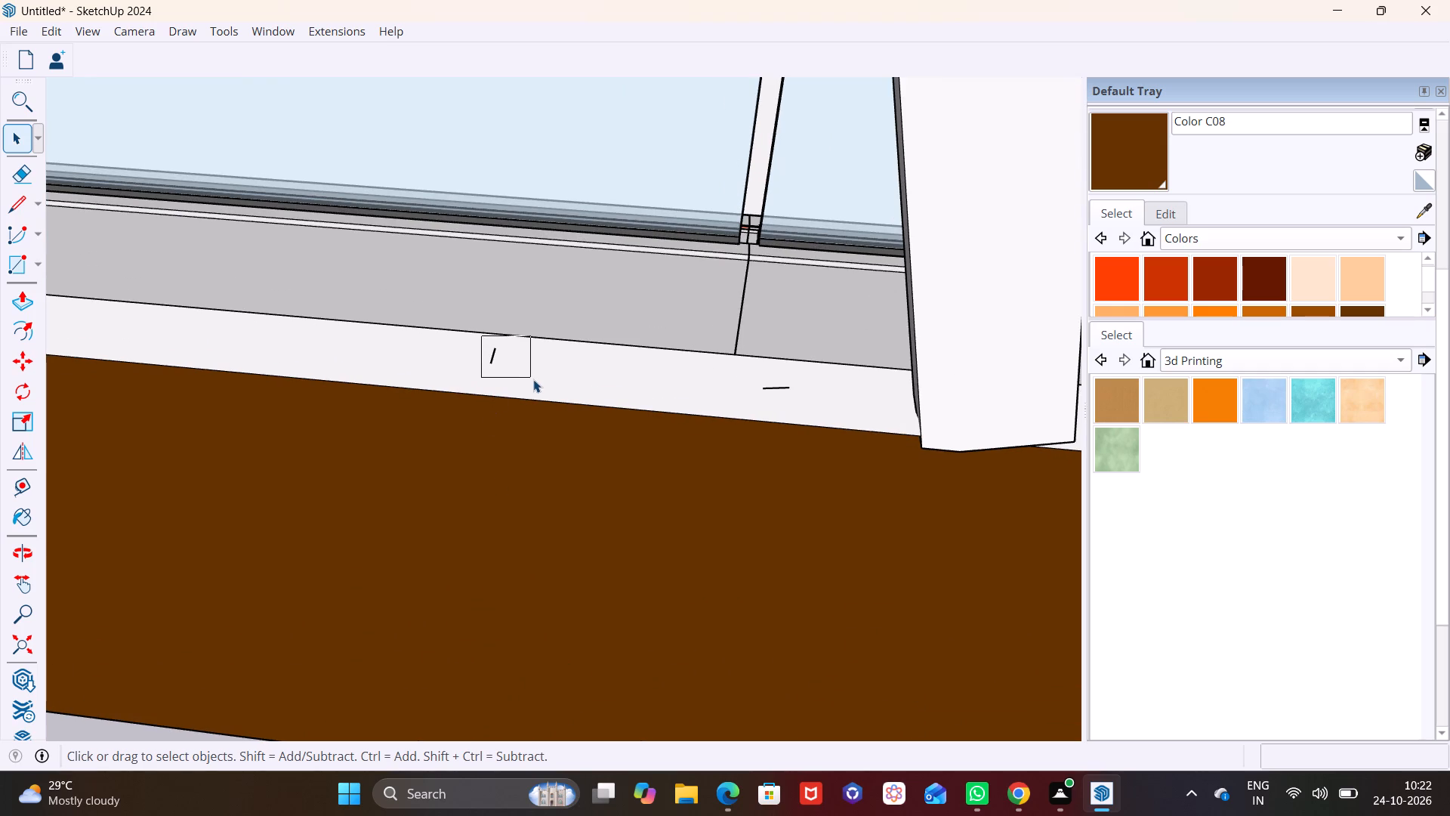
pyautogui.press('Delete')
pyautogui.moveTo(741, 362); pyautogui.dragTo(808, 400)
pyautogui.press('Delete')
# Delete the stray slanted bar standing apart from the building on the balcony side.
pyautogui.scroll(-5, 752, 382)
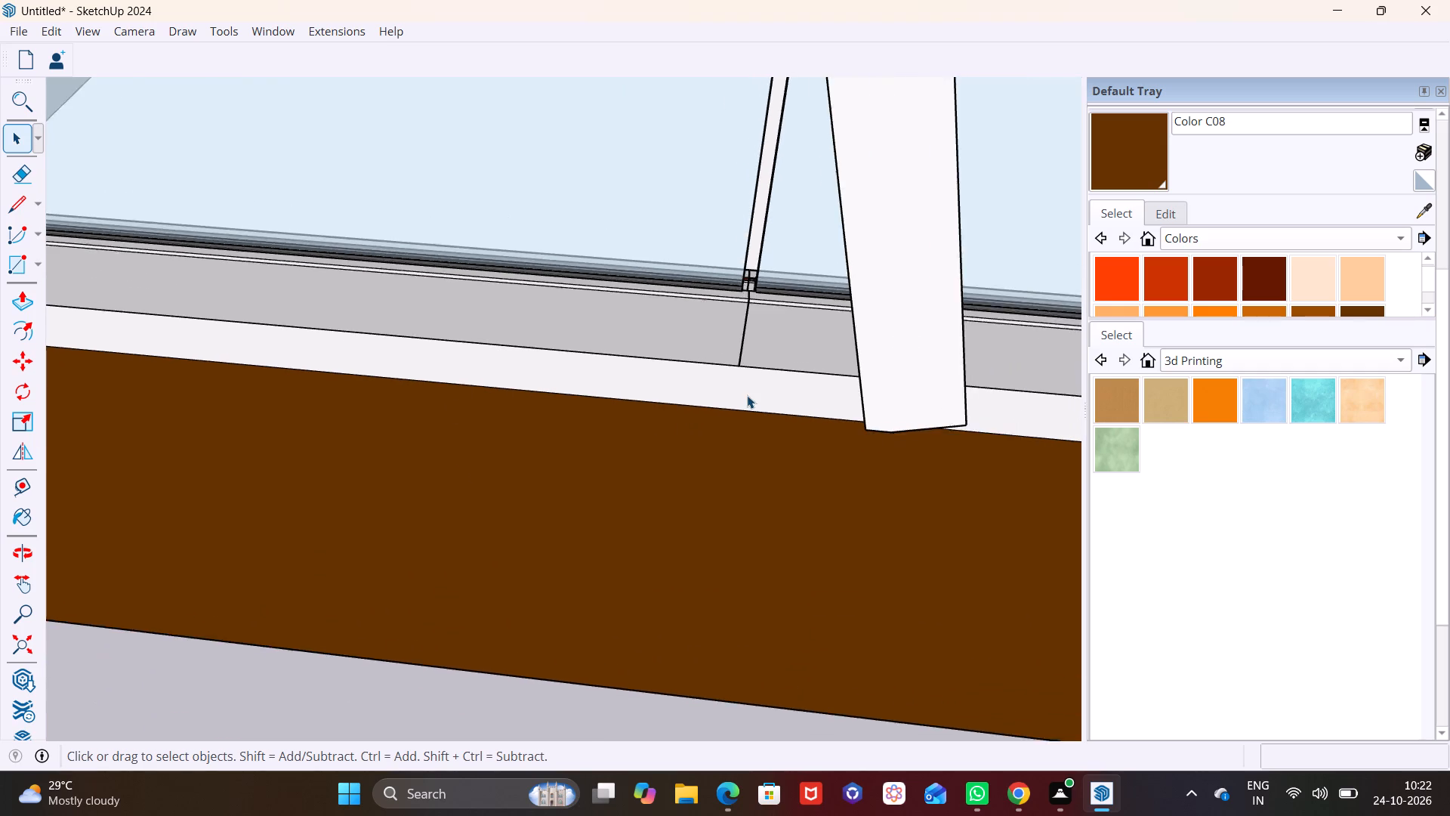
pyautogui.scroll(-20, 747, 395)
pyautogui.scroll(-4, 747, 395)
pyautogui.moveTo(701, 490); pyautogui.dragTo(741, 248, button='middle')
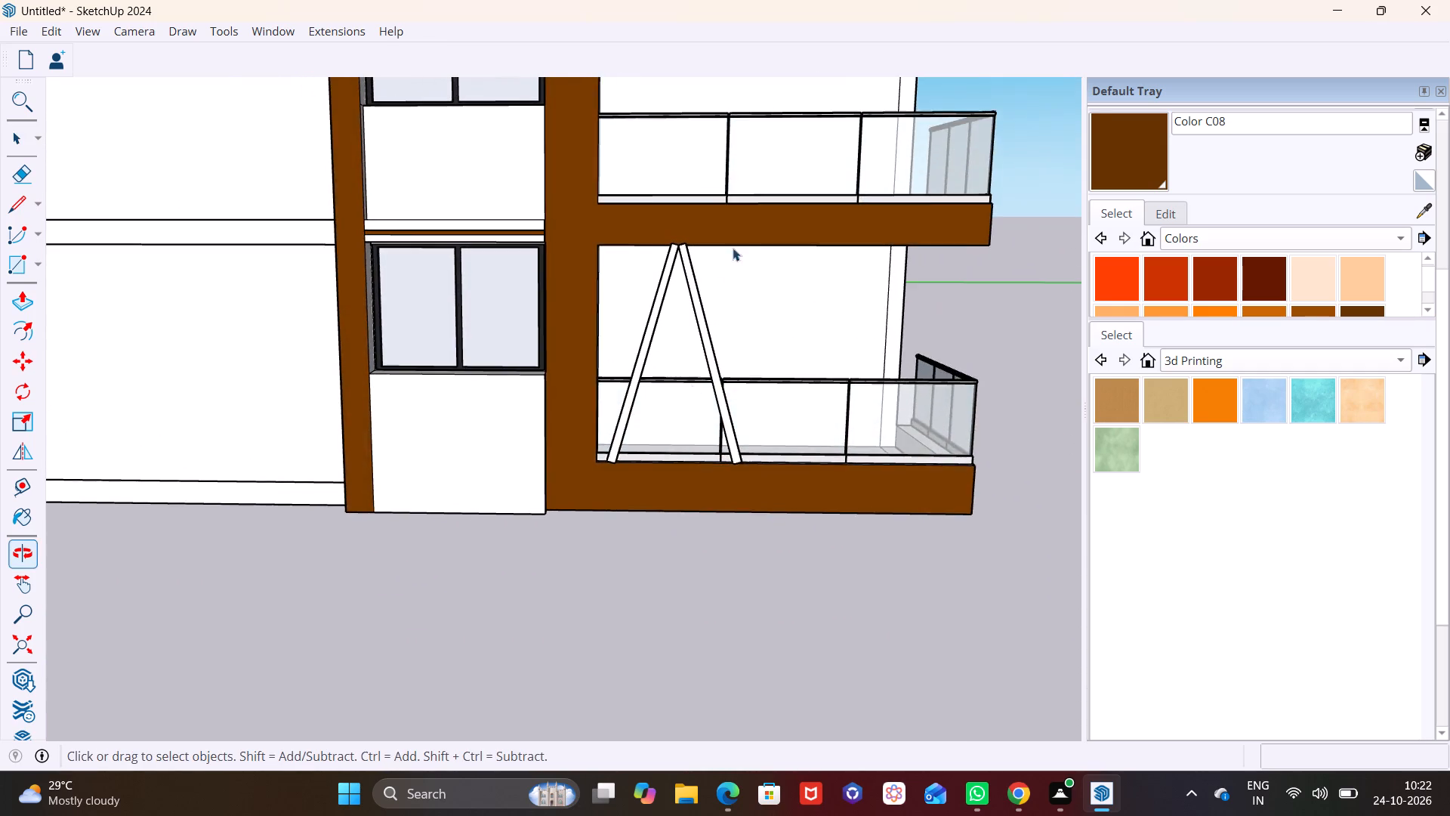
pyautogui.scroll(3, 687, 398)
pyautogui.moveTo(668, 391); pyautogui.dragTo(609, 379, button='middle')
pyautogui.scroll(-11, 603, 440)
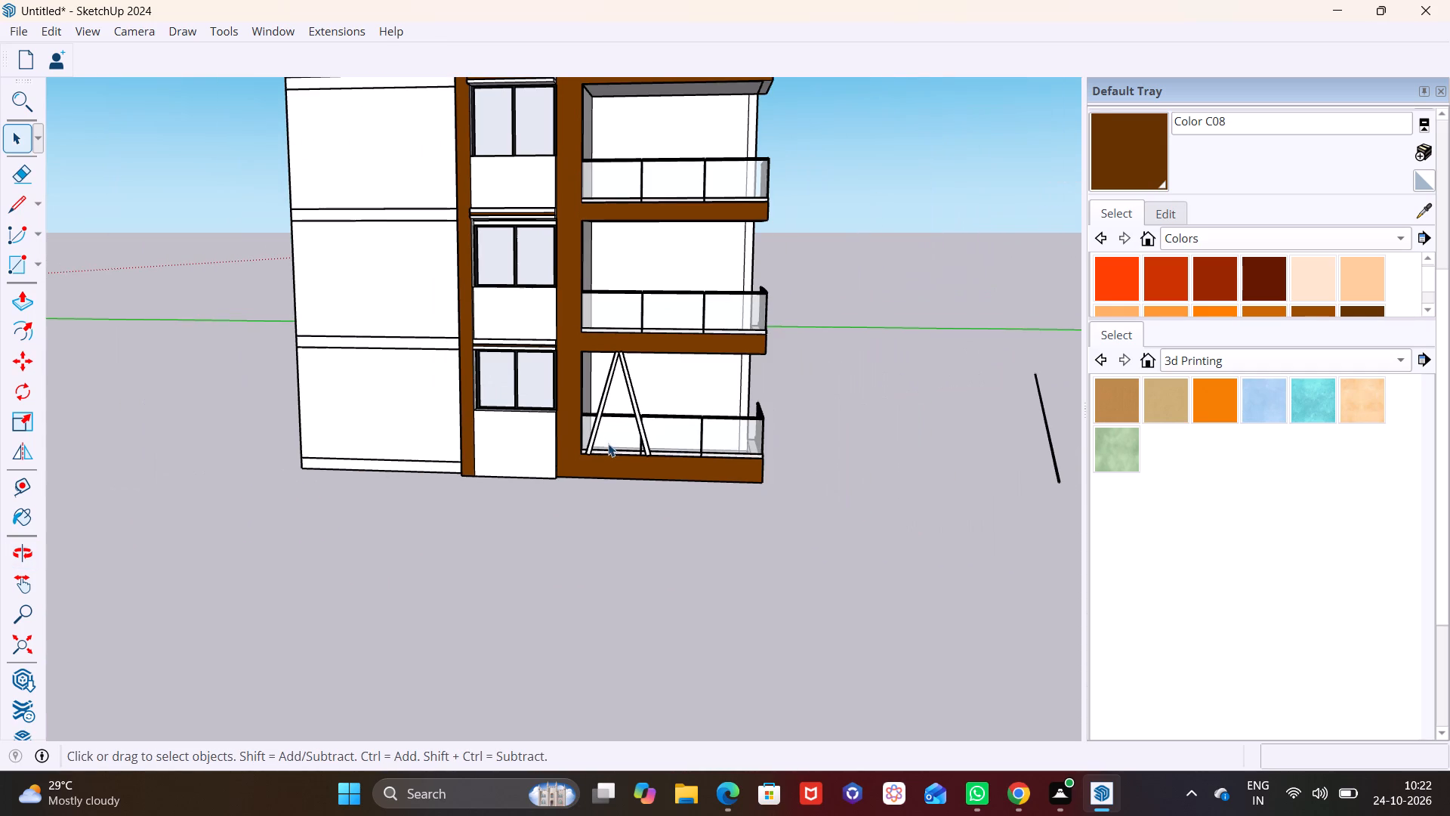
pyautogui.scroll(2, 635, 457)
pyautogui.scroll(-3, 635, 457)
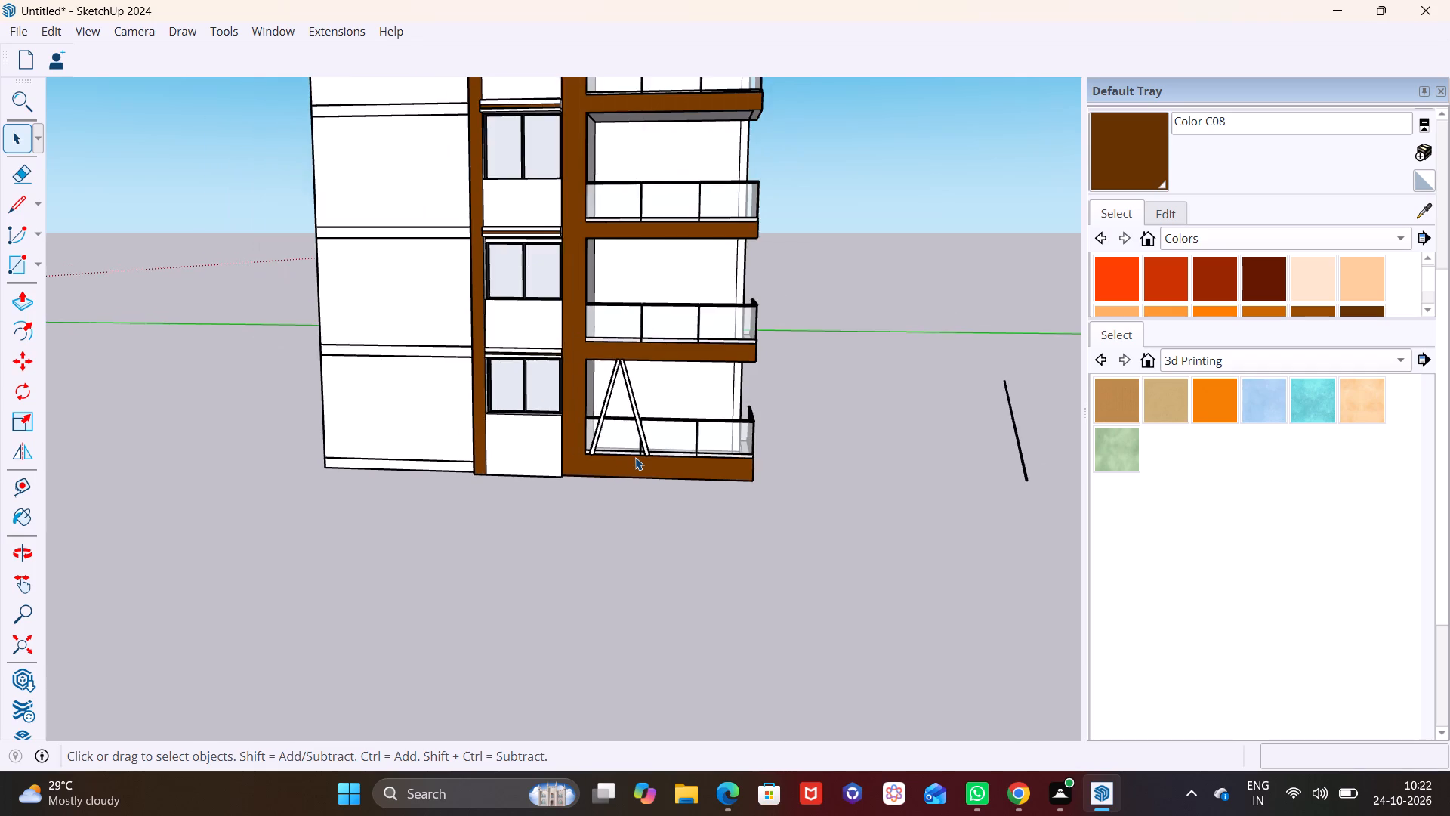
pyautogui.scroll(-5, 635, 457)
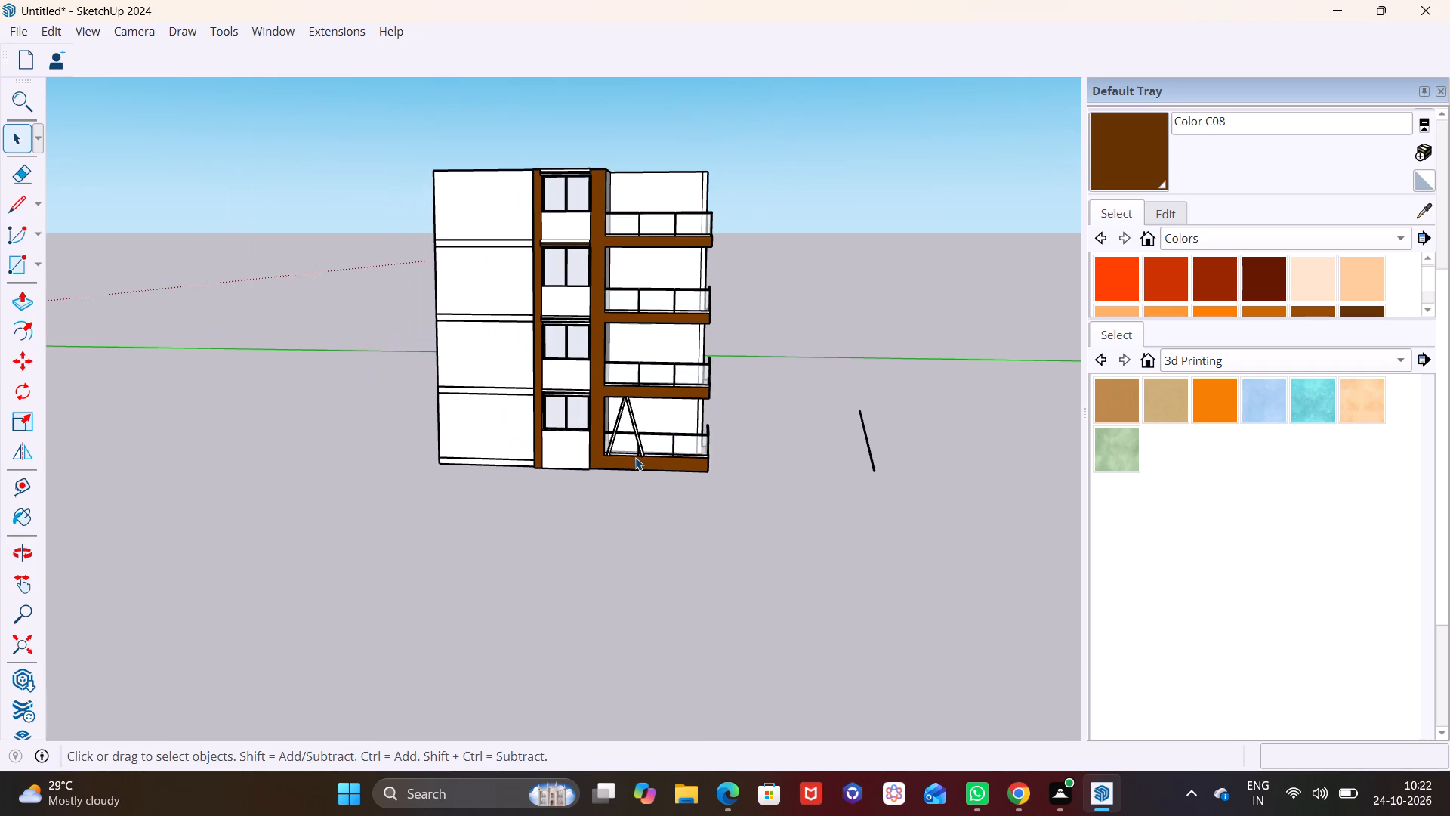
pyautogui.scroll(2, 715, 396)
pyautogui.moveTo(797, 383); pyautogui.dragTo(959, 548)
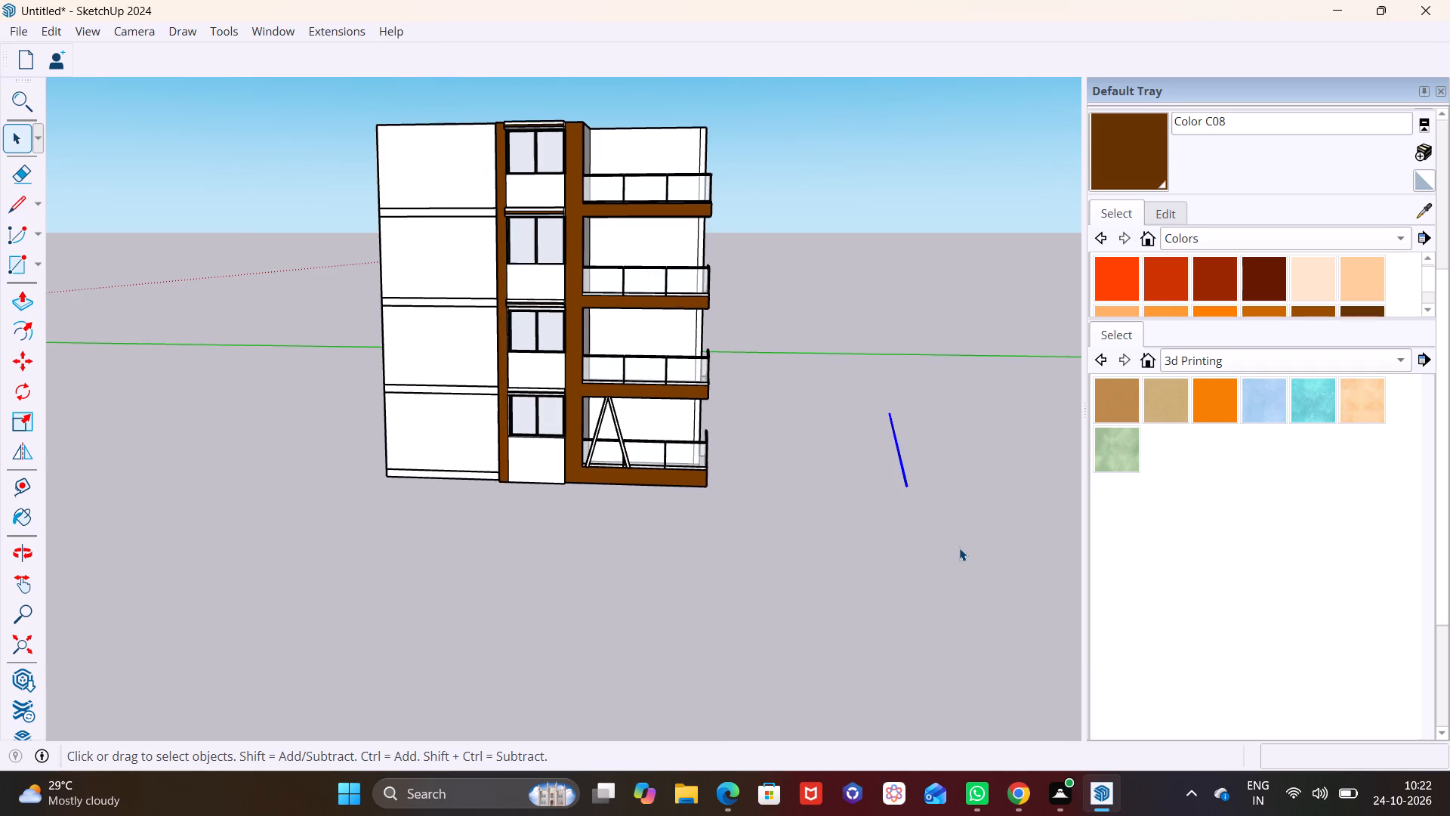
pyautogui.press('Delete')
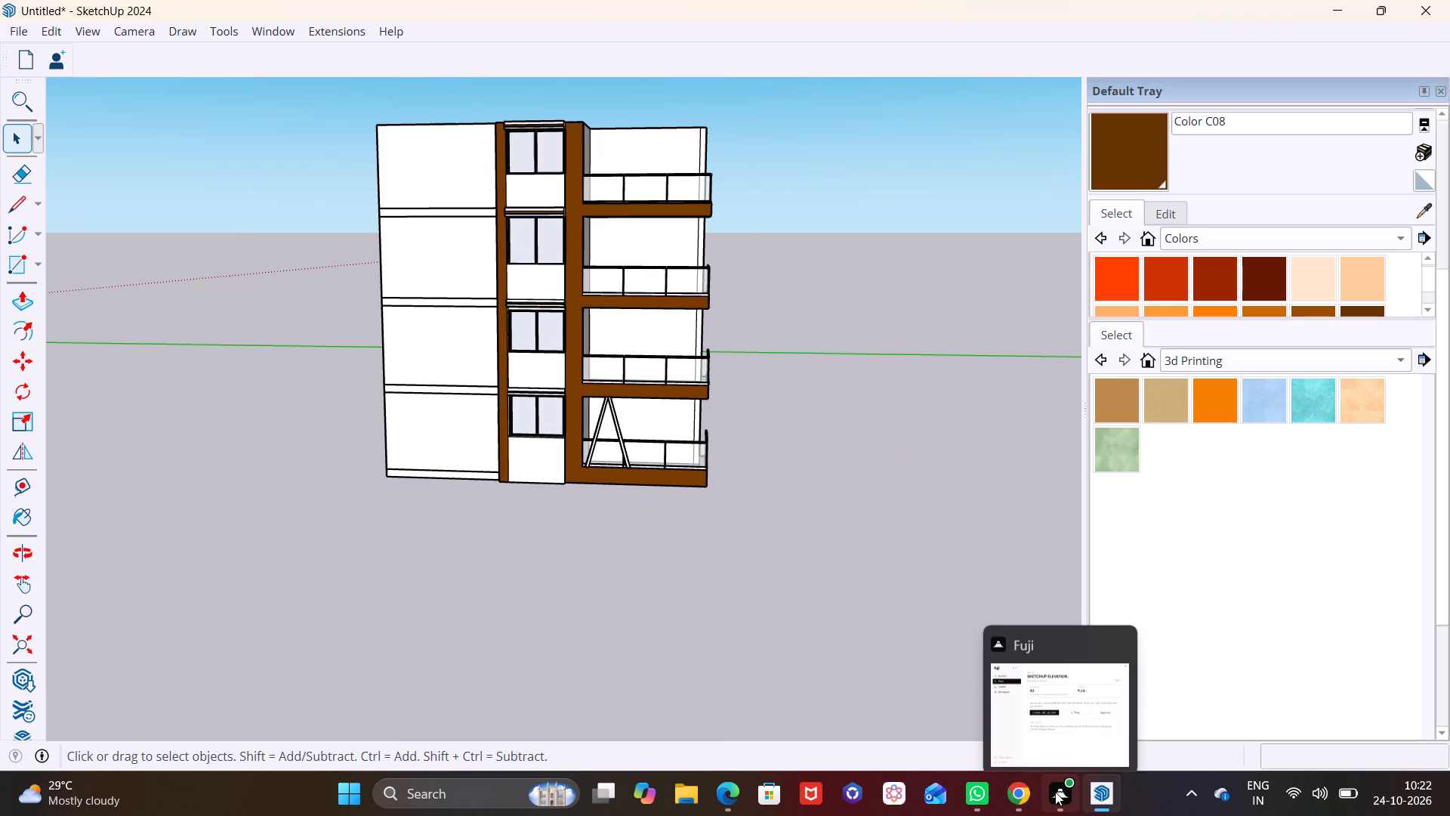
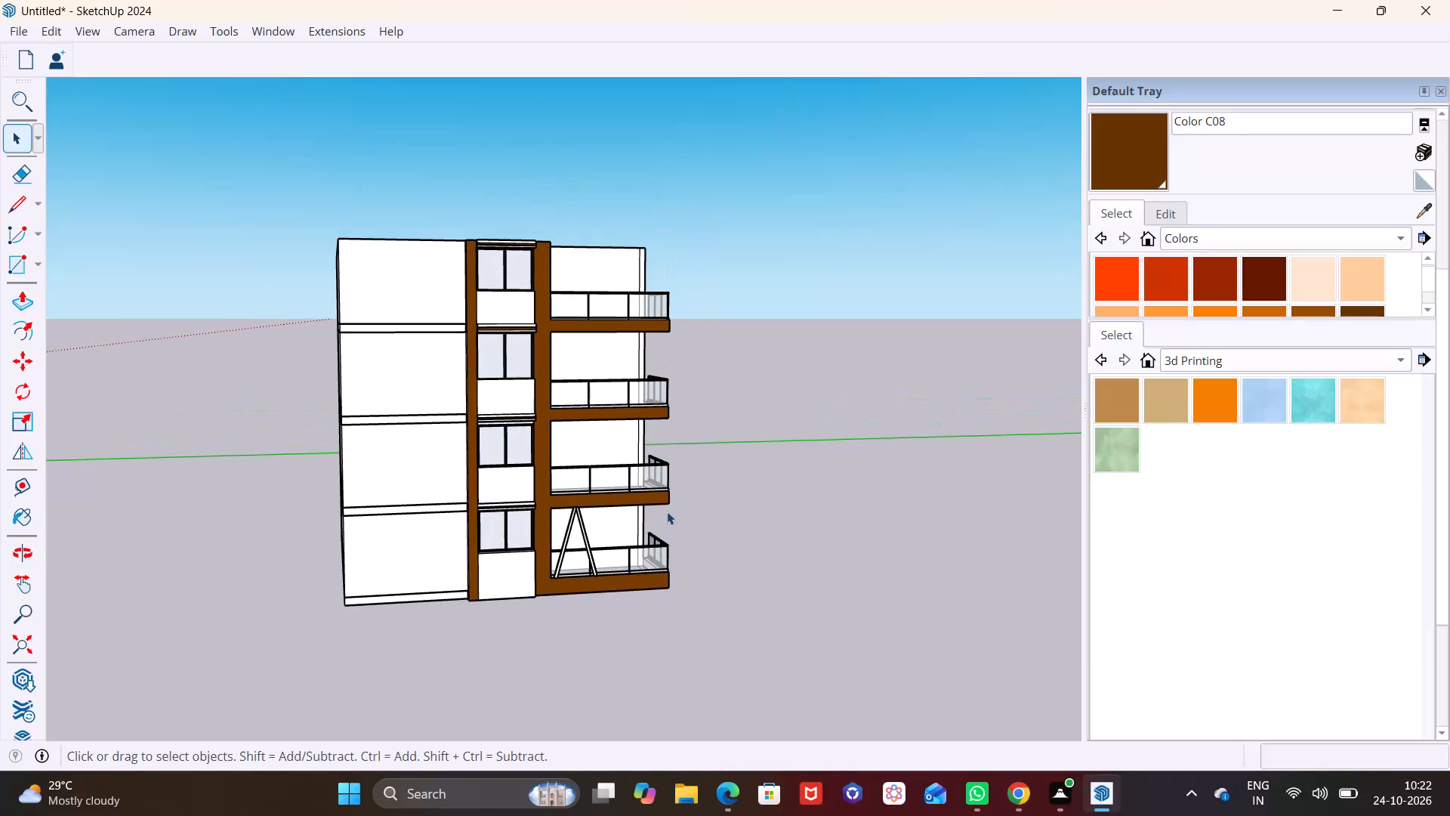
# Examine the building's front facade with its window bay, brown columns and balconies.
pyautogui.scroll(4, 647, 491)
pyautogui.keyDown('shift'); pyautogui.moveTo(595, 490); pyautogui.dragTo(676, 490, button='middle'); pyautogui.keyUp('shift')
pyautogui.scroll(3, 591, 481)
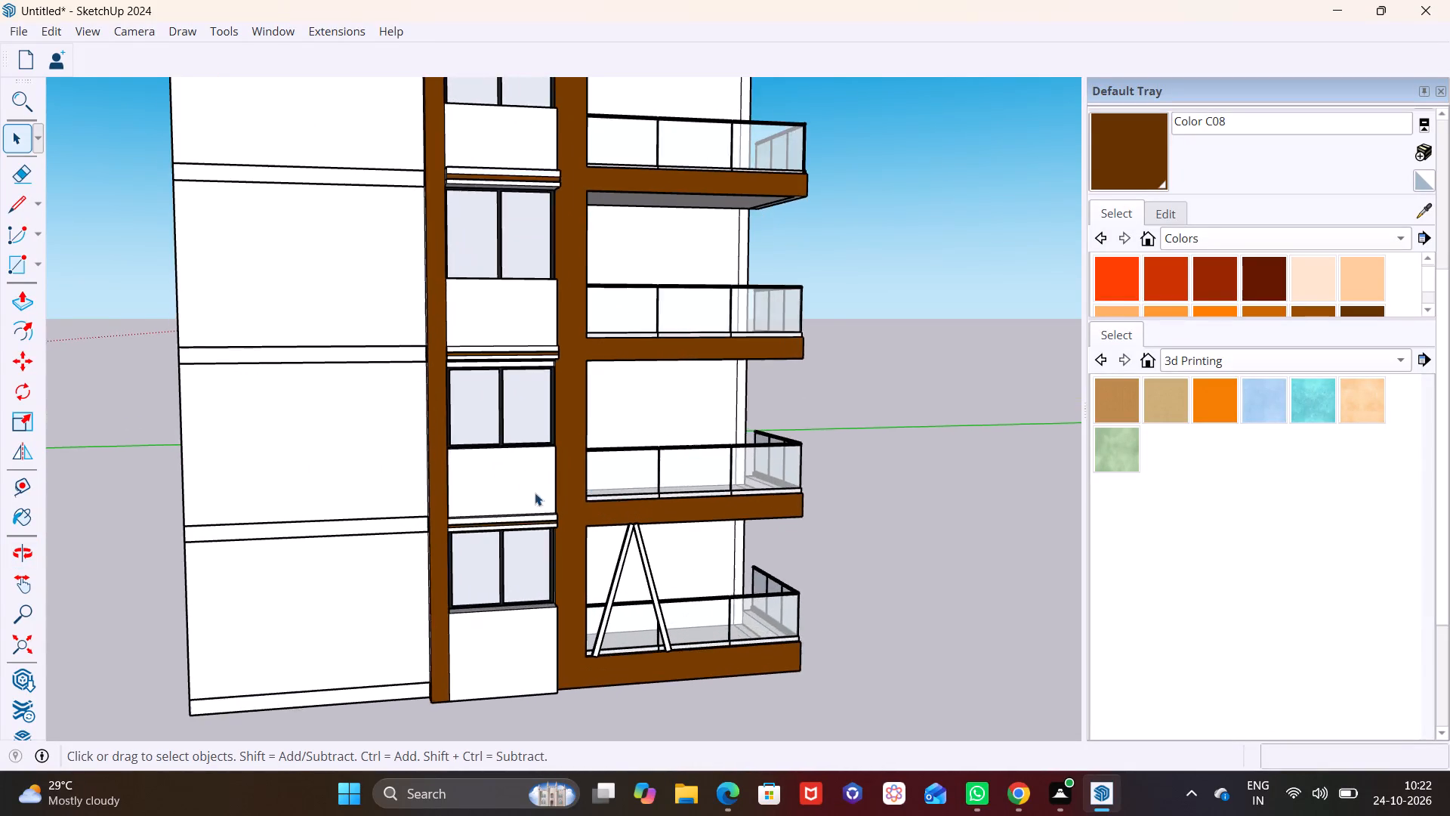
pyautogui.moveTo(526, 499); pyautogui.dragTo(495, 524, button='middle')
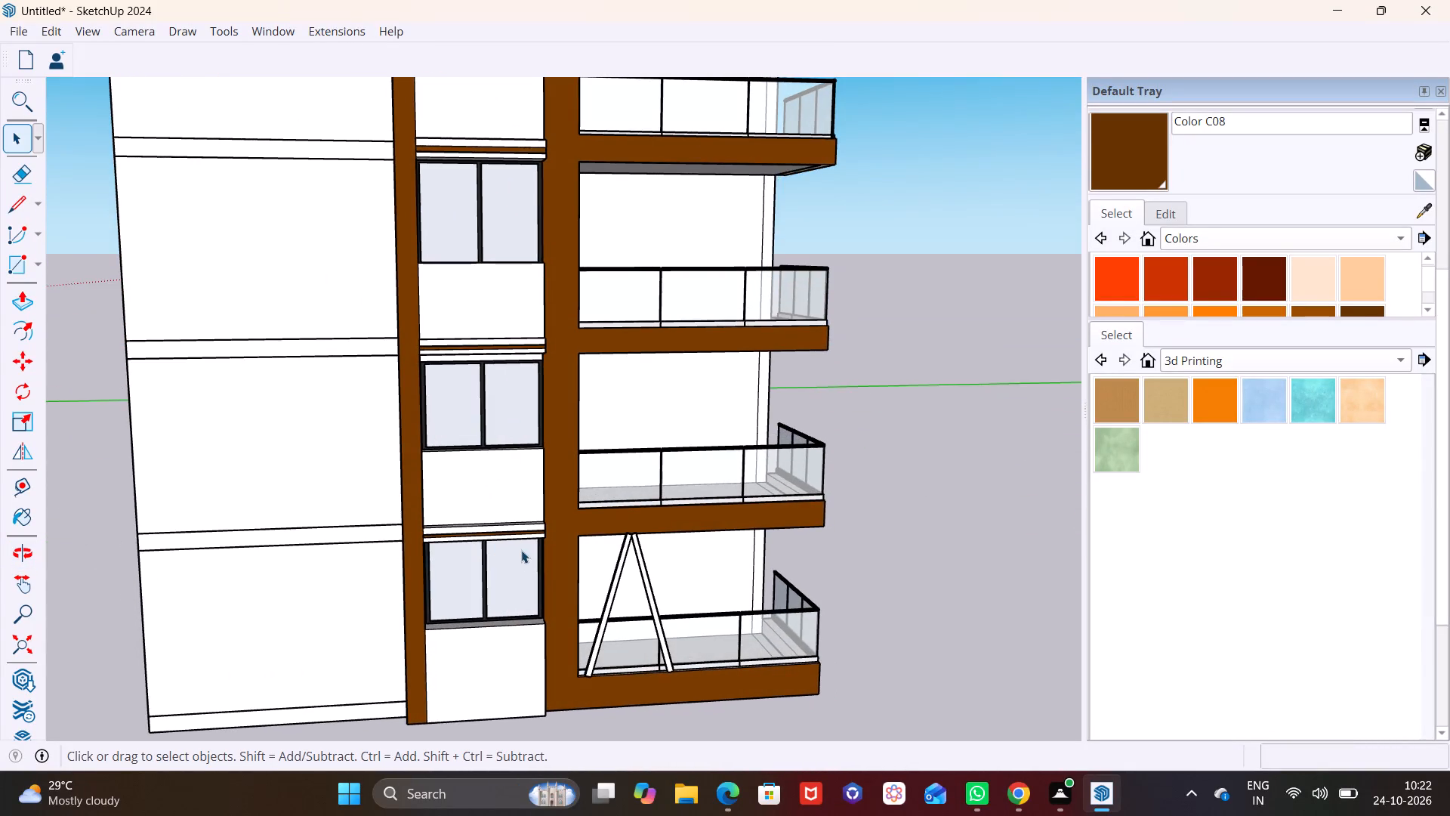
pyautogui.scroll(2, 522, 536)
pyautogui.scroll(-12, 522, 536)
pyautogui.moveTo(563, 549); pyautogui.dragTo(776, 540, button='middle')
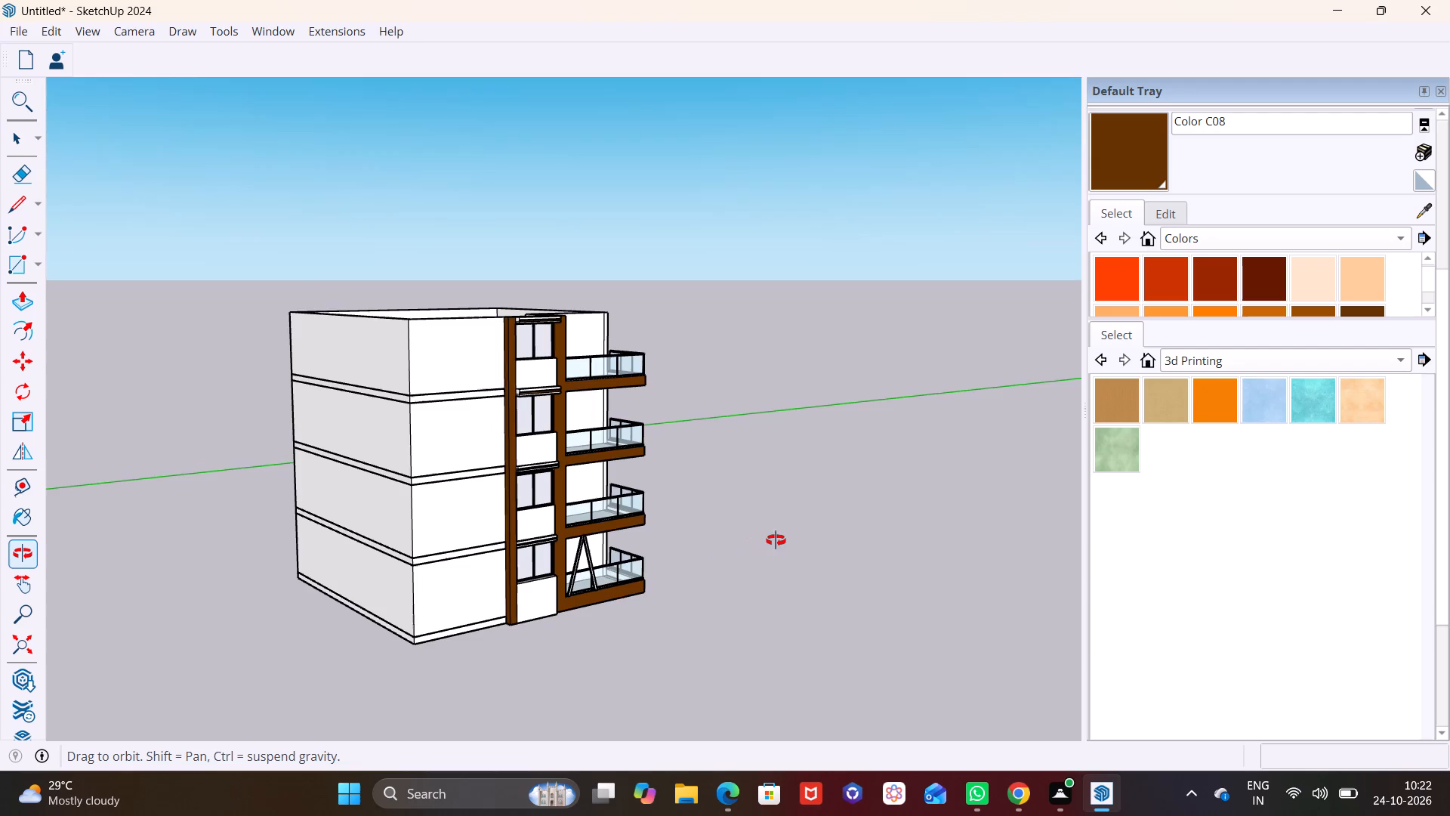
pyautogui.moveTo(776, 540); pyautogui.dragTo(582, 536, button='middle')
# Outline the narrow brown column's top face on the roof parapet with two lines and erase the overshooting line end.
pyautogui.scroll(3, 485, 296)
pyautogui.scroll(2, 538, 338)
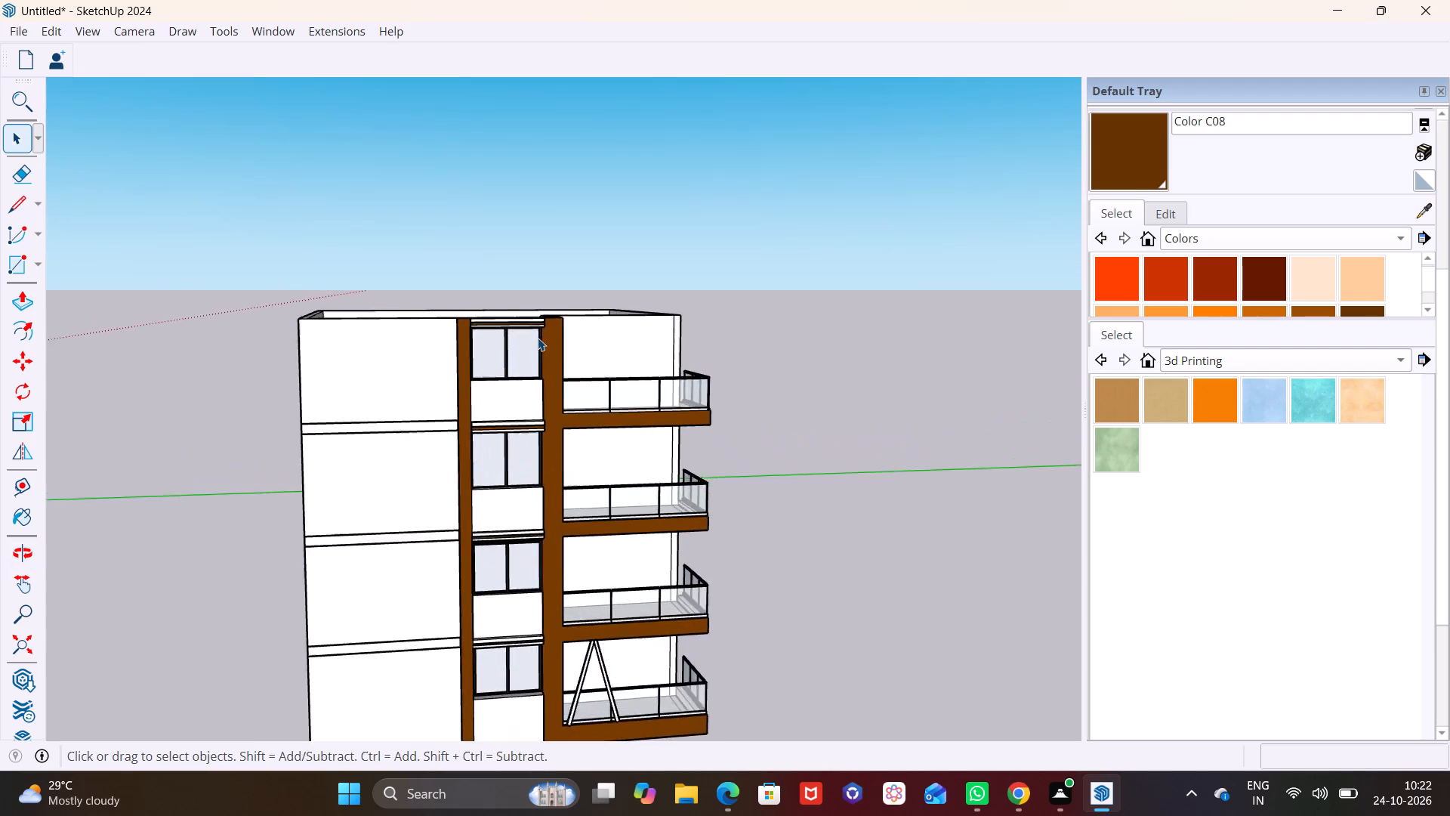
pyautogui.scroll(1, 532, 347)
pyautogui.moveTo(531, 348); pyautogui.dragTo(488, 334, button='middle')
pyautogui.keyDown('shift'); pyautogui.moveTo(478, 334); pyautogui.dragTo(492, 340, button='middle'); pyautogui.keyUp('shift')
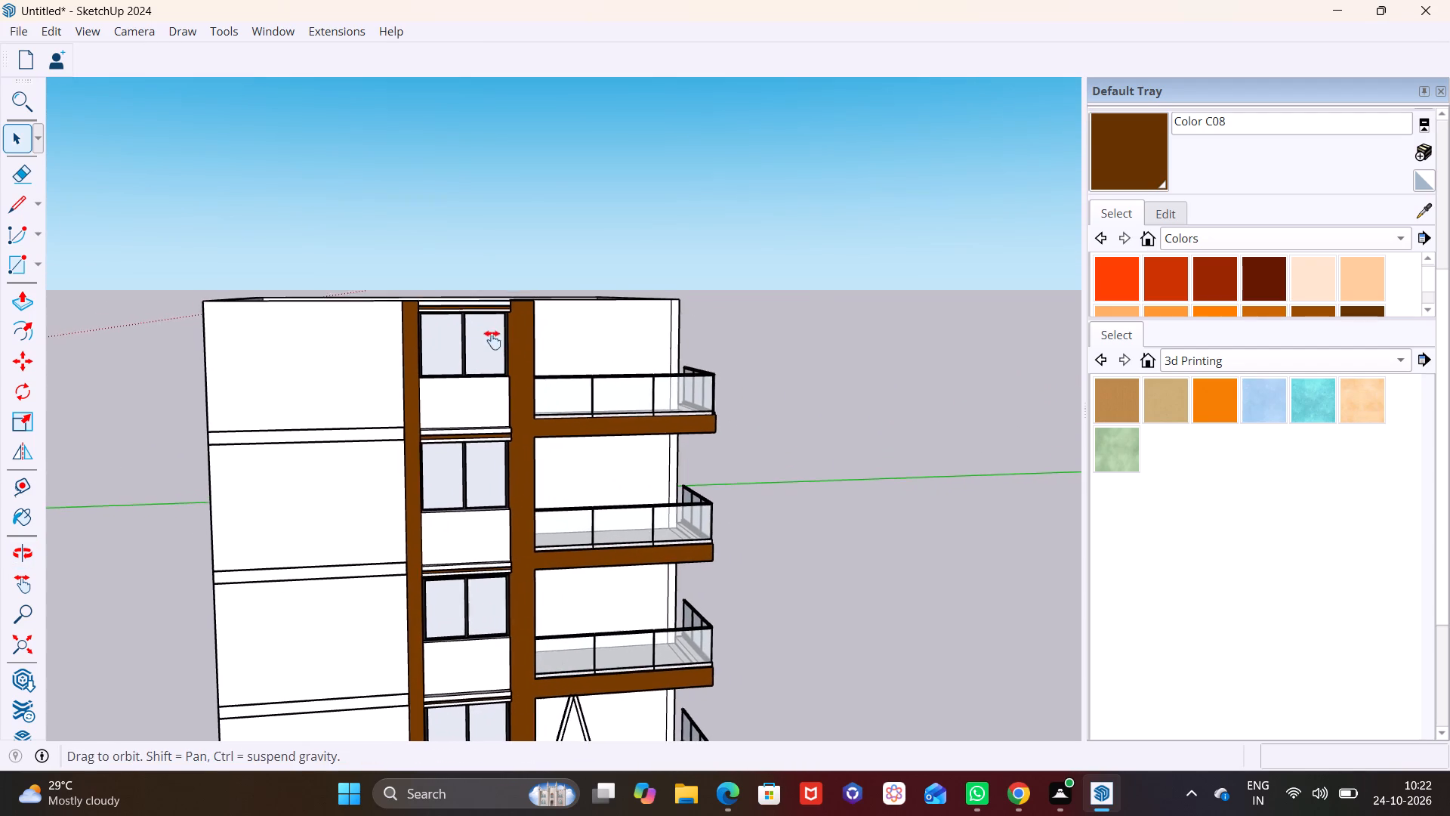
pyautogui.keyDown('shift'); pyautogui.moveTo(492, 340); pyautogui.dragTo(588, 385, button='middle'); pyautogui.keyUp('shift')
pyautogui.moveTo(495, 373); pyautogui.dragTo(479, 554, button='middle')
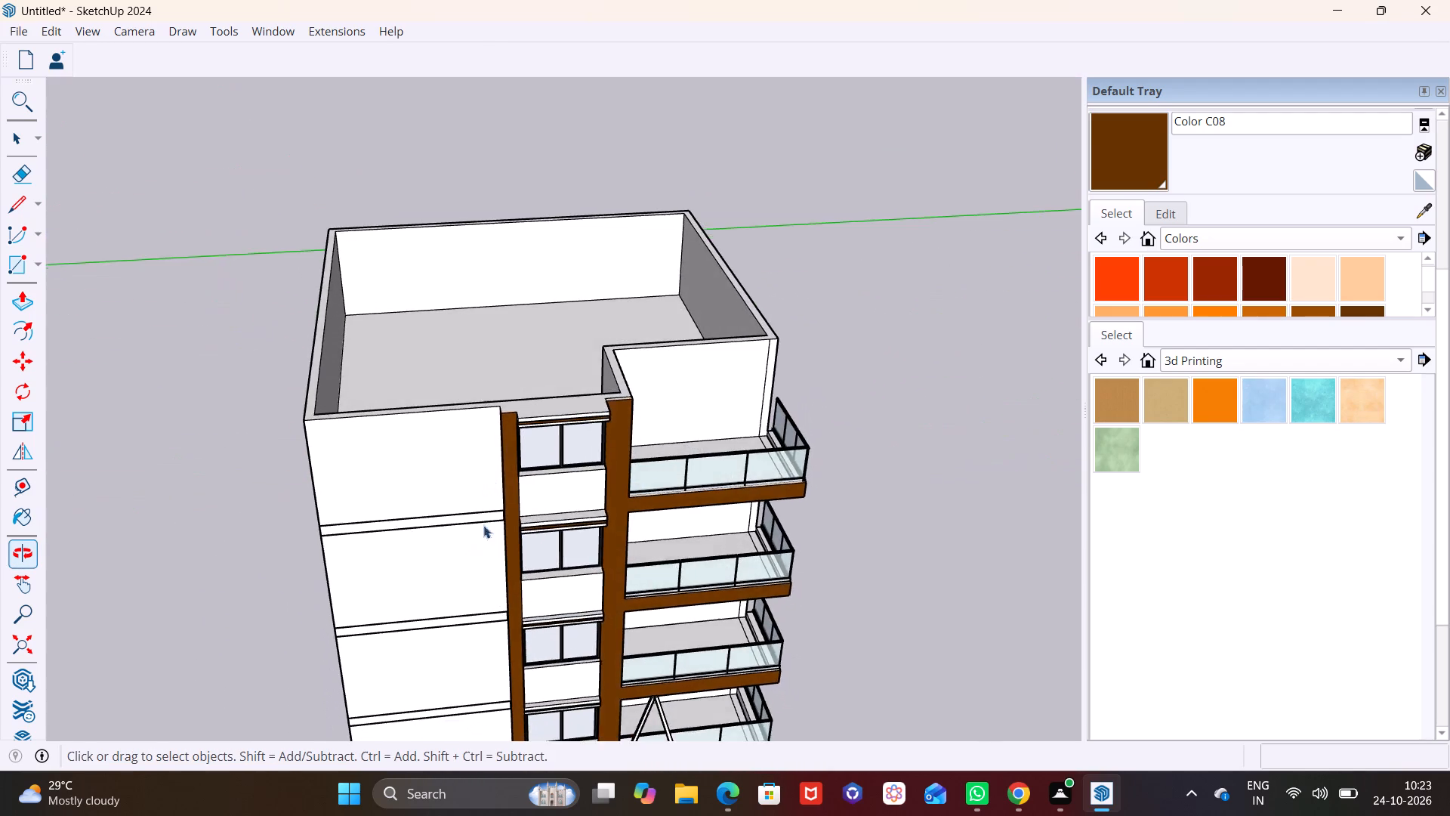
pyautogui.scroll(9, 510, 434)
pyautogui.moveTo(536, 385); pyautogui.dragTo(355, 495, button='middle')
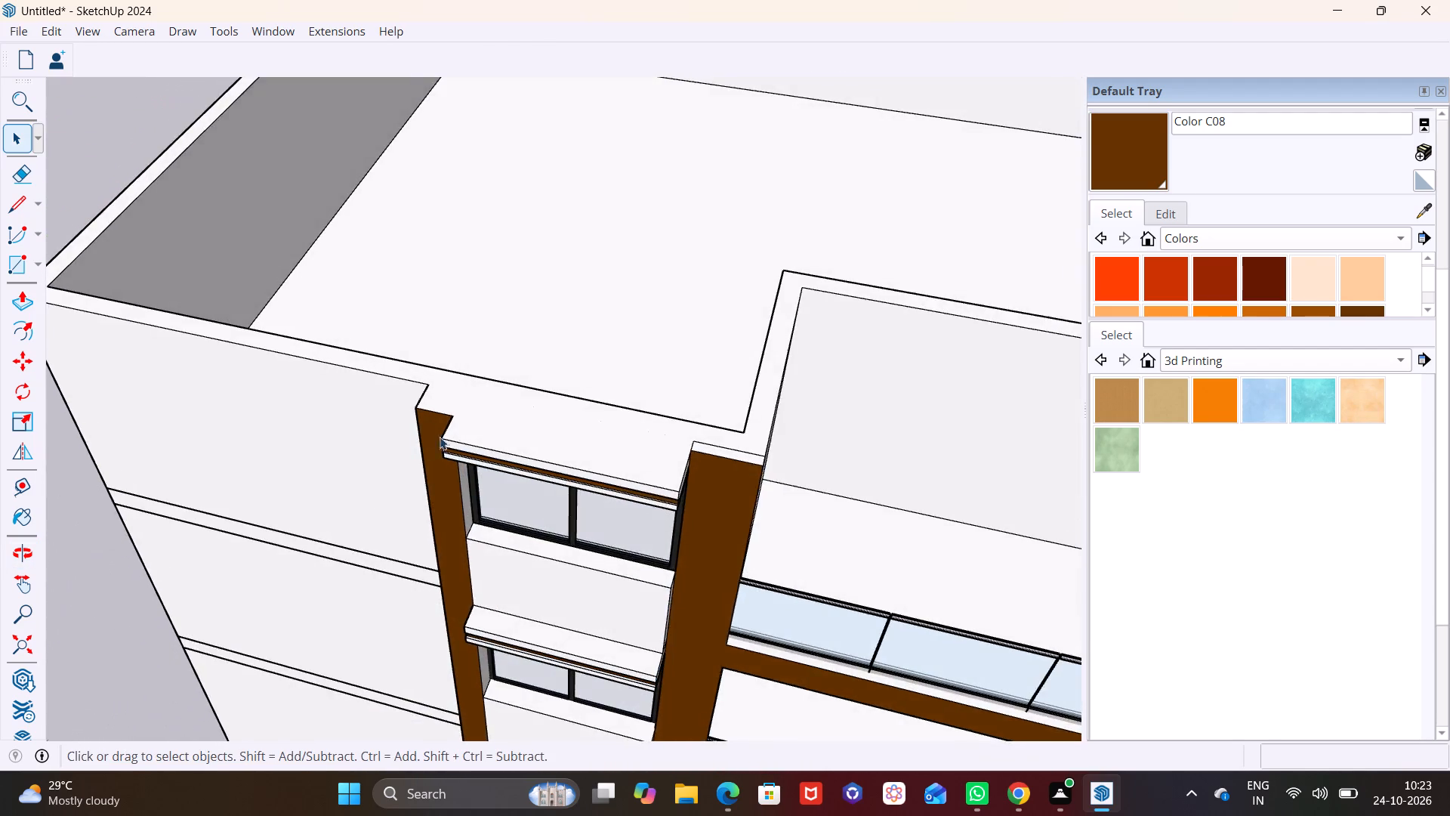
pyautogui.scroll(7, 450, 432)
pyautogui.click(36, 203)
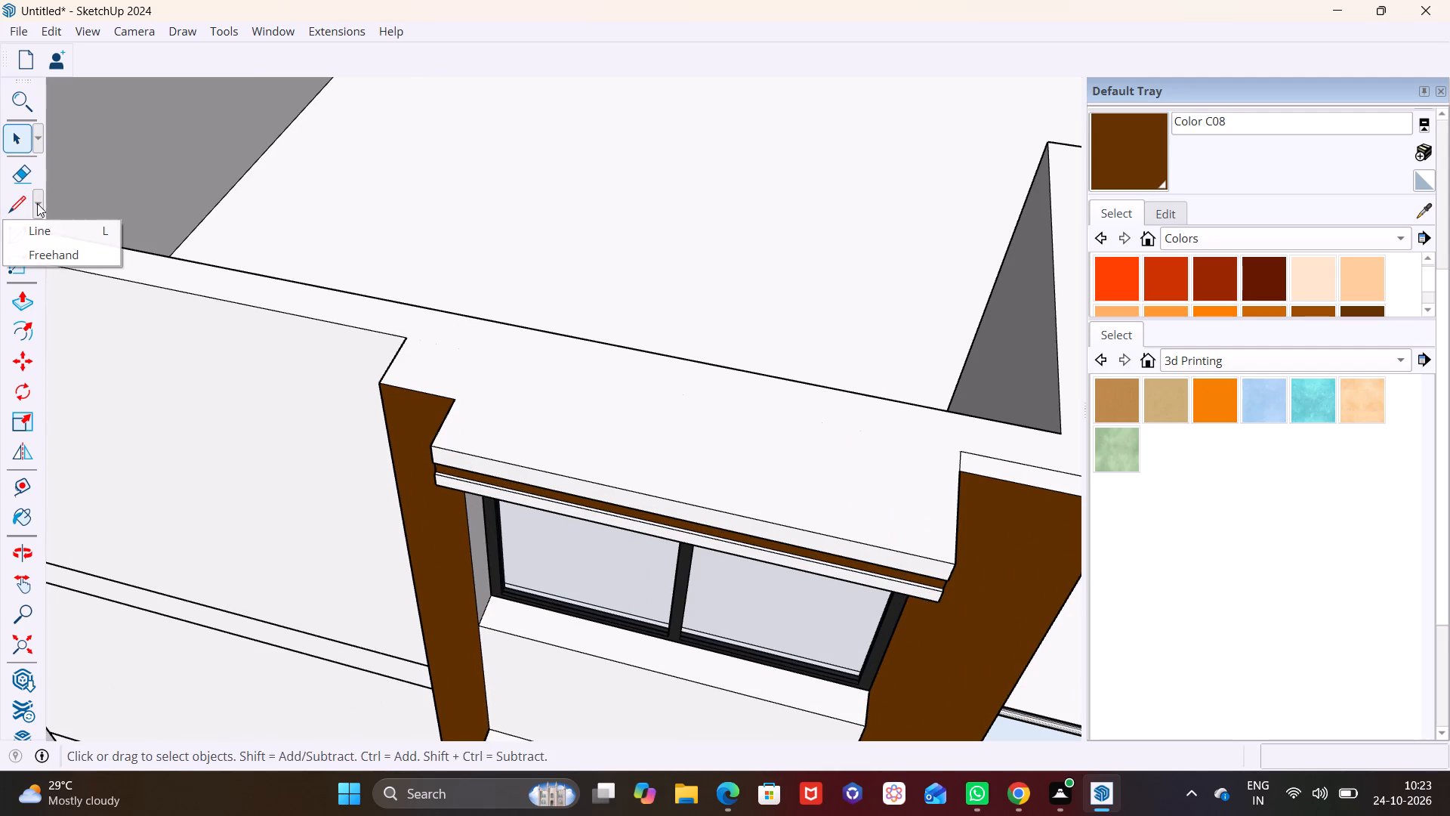
pyautogui.click(45, 227)
pyautogui.click(453, 402)
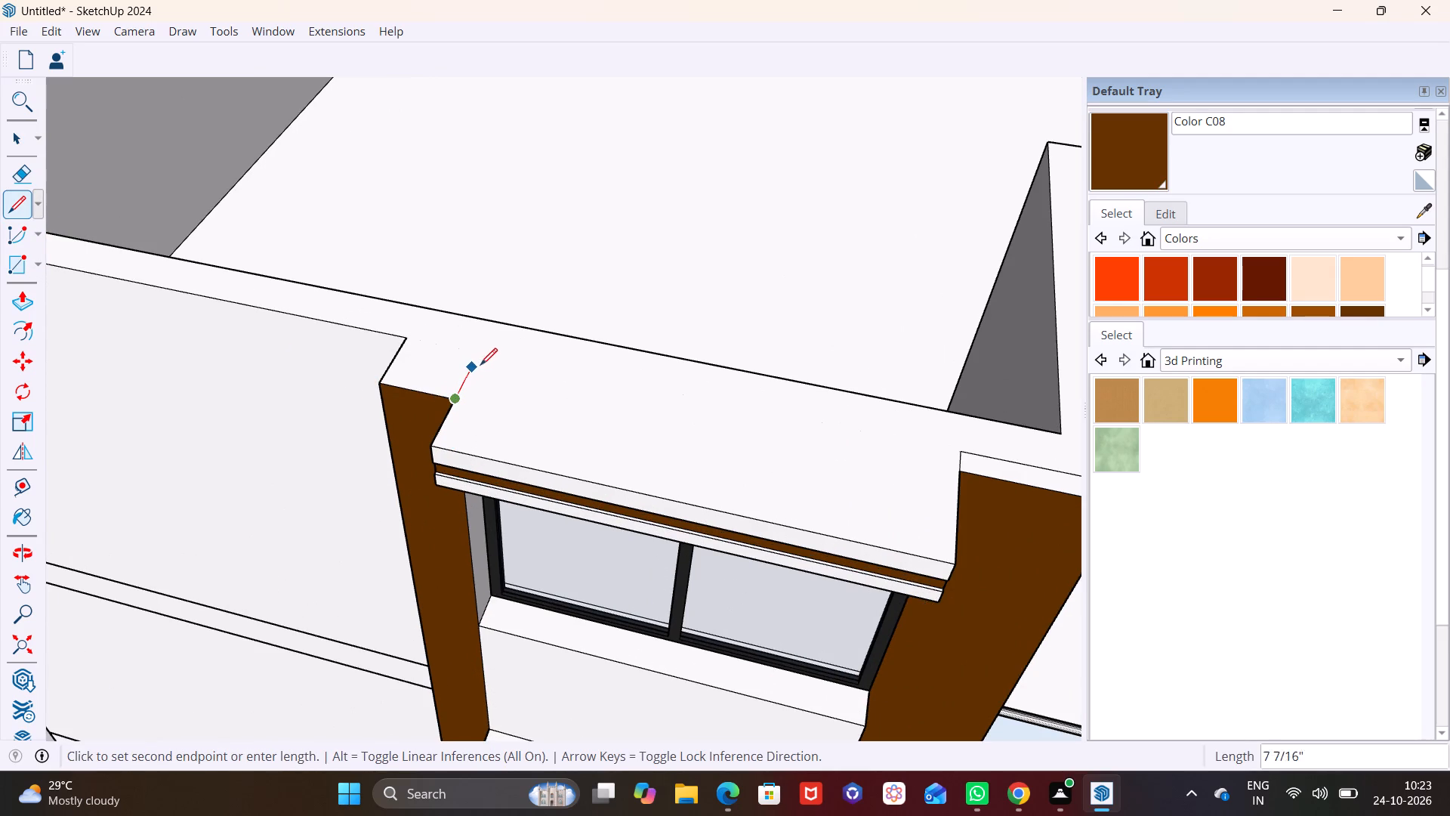
pyautogui.click(495, 336)
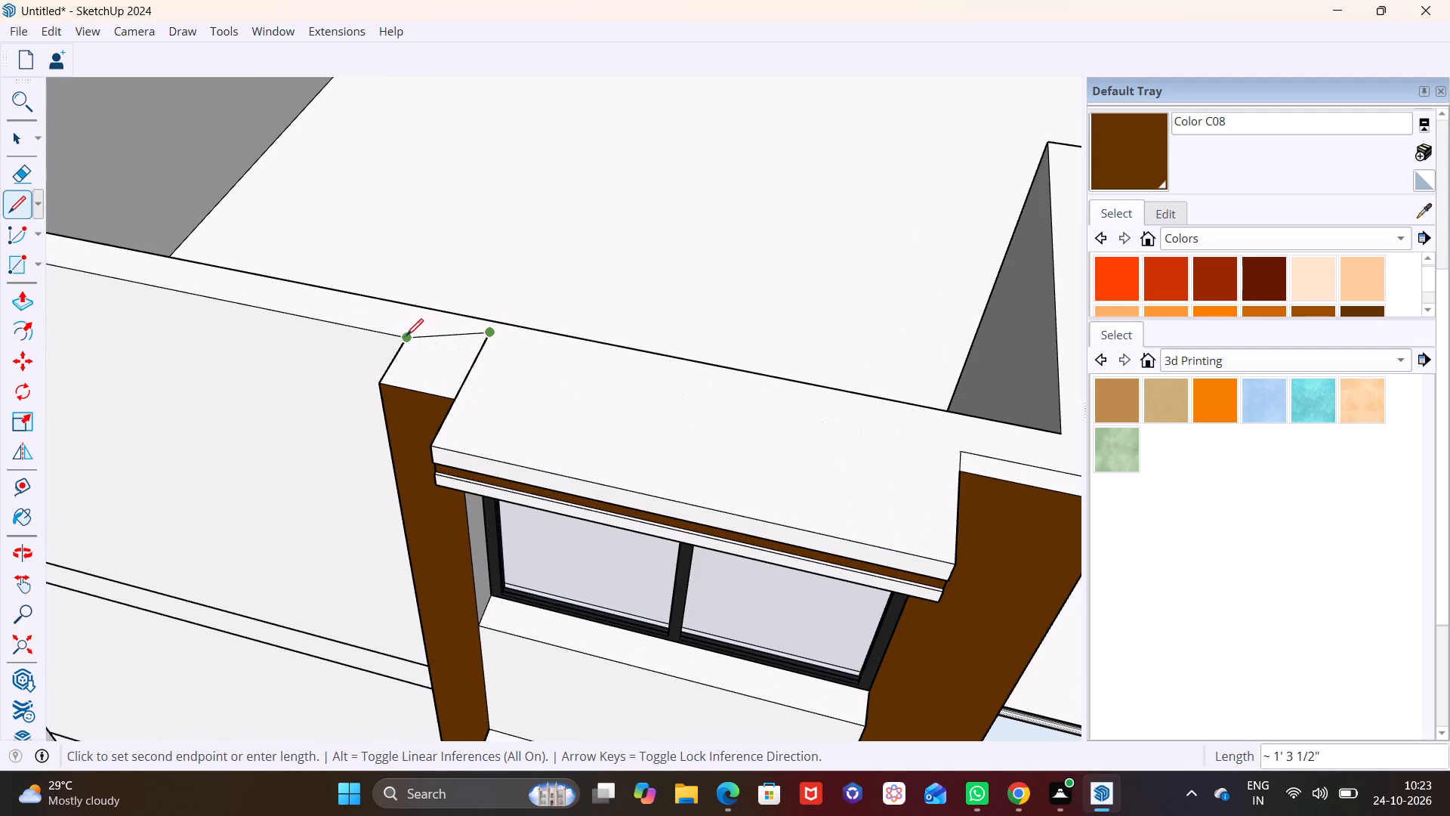
pyautogui.click(9, 144)
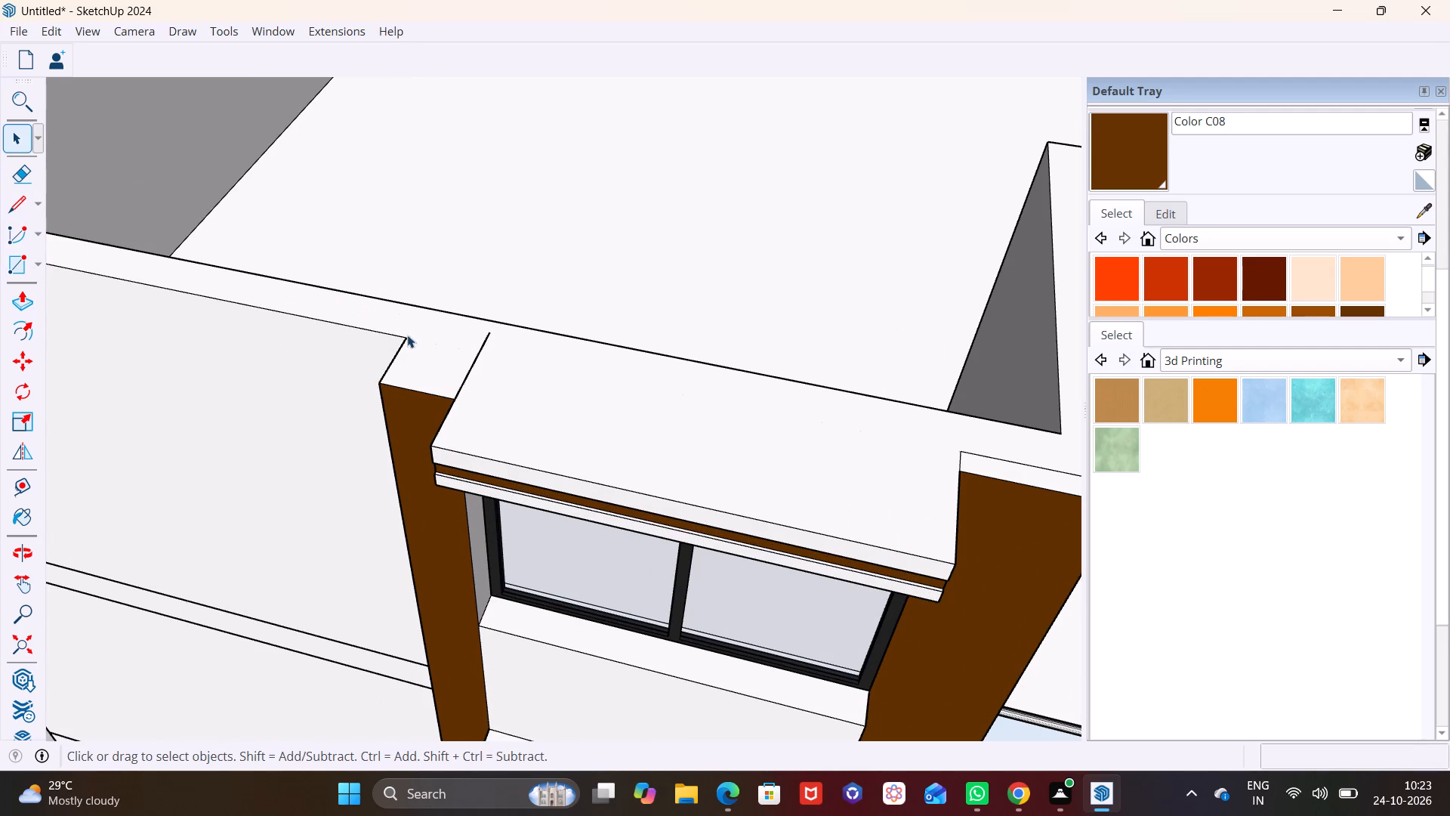
pyautogui.click(7, 203)
pyautogui.click(405, 335)
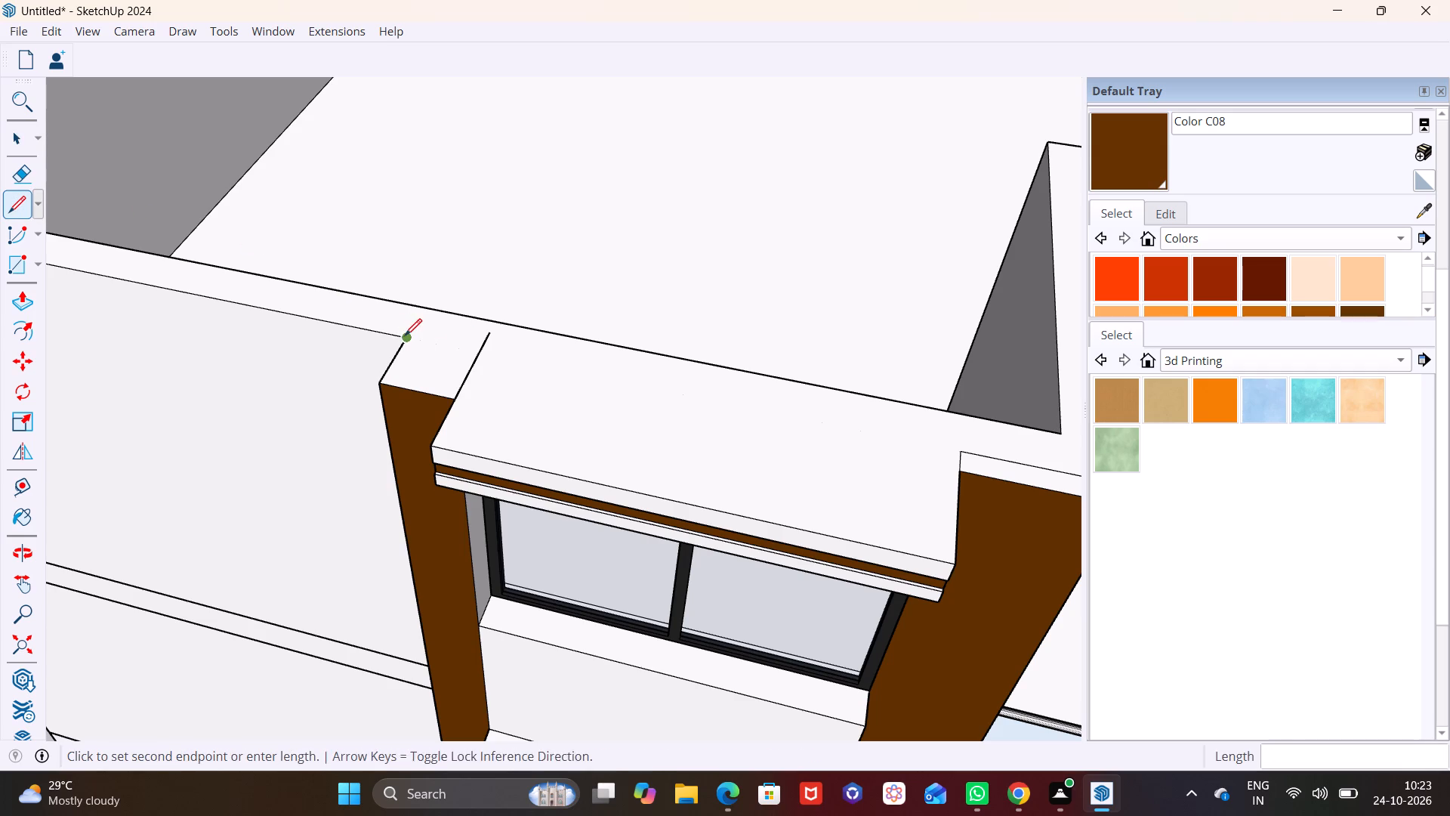
pyautogui.click(486, 361)
pyautogui.scroll(3, 534, 347)
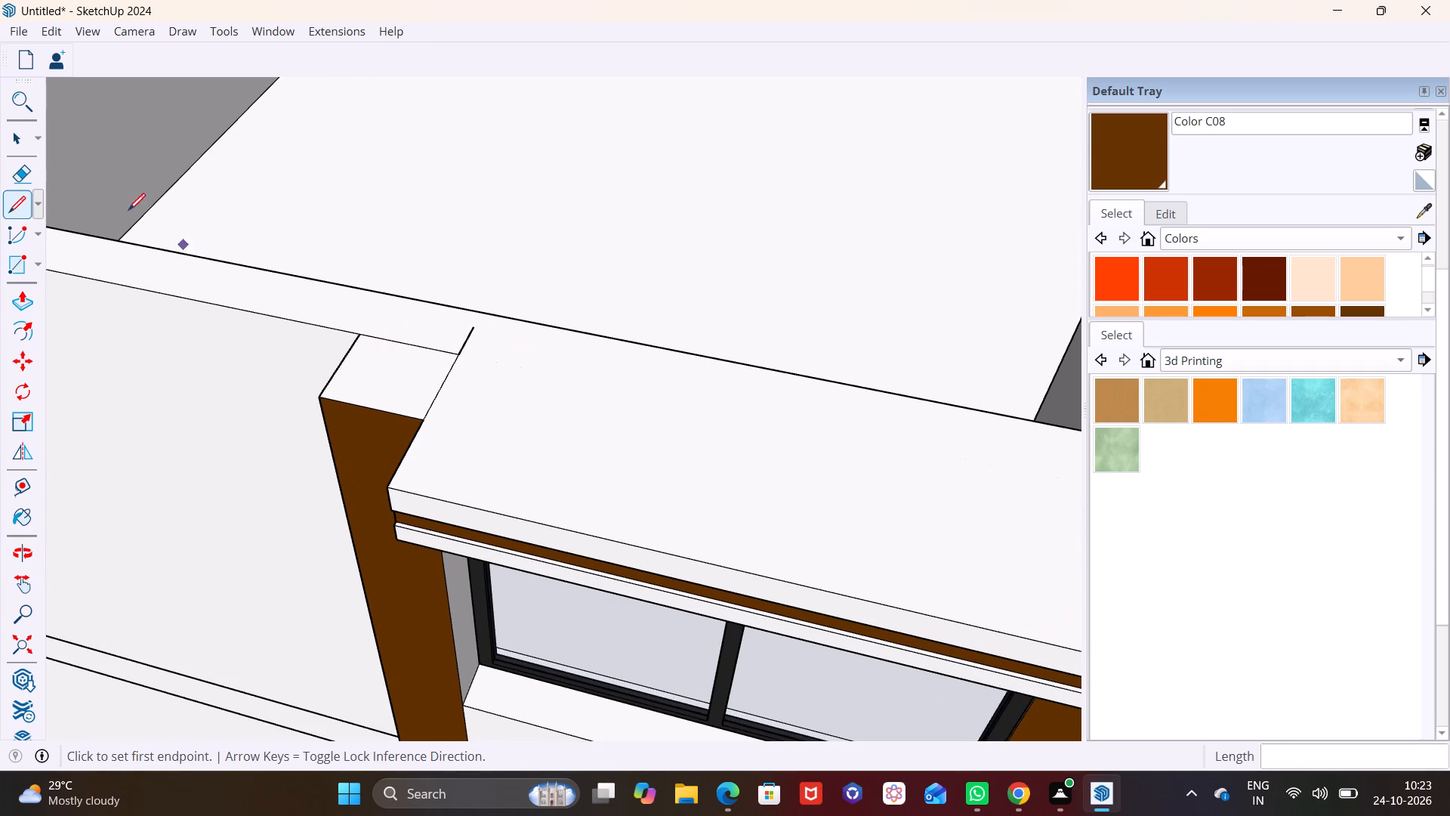
pyautogui.click(15, 168)
pyautogui.click(465, 340)
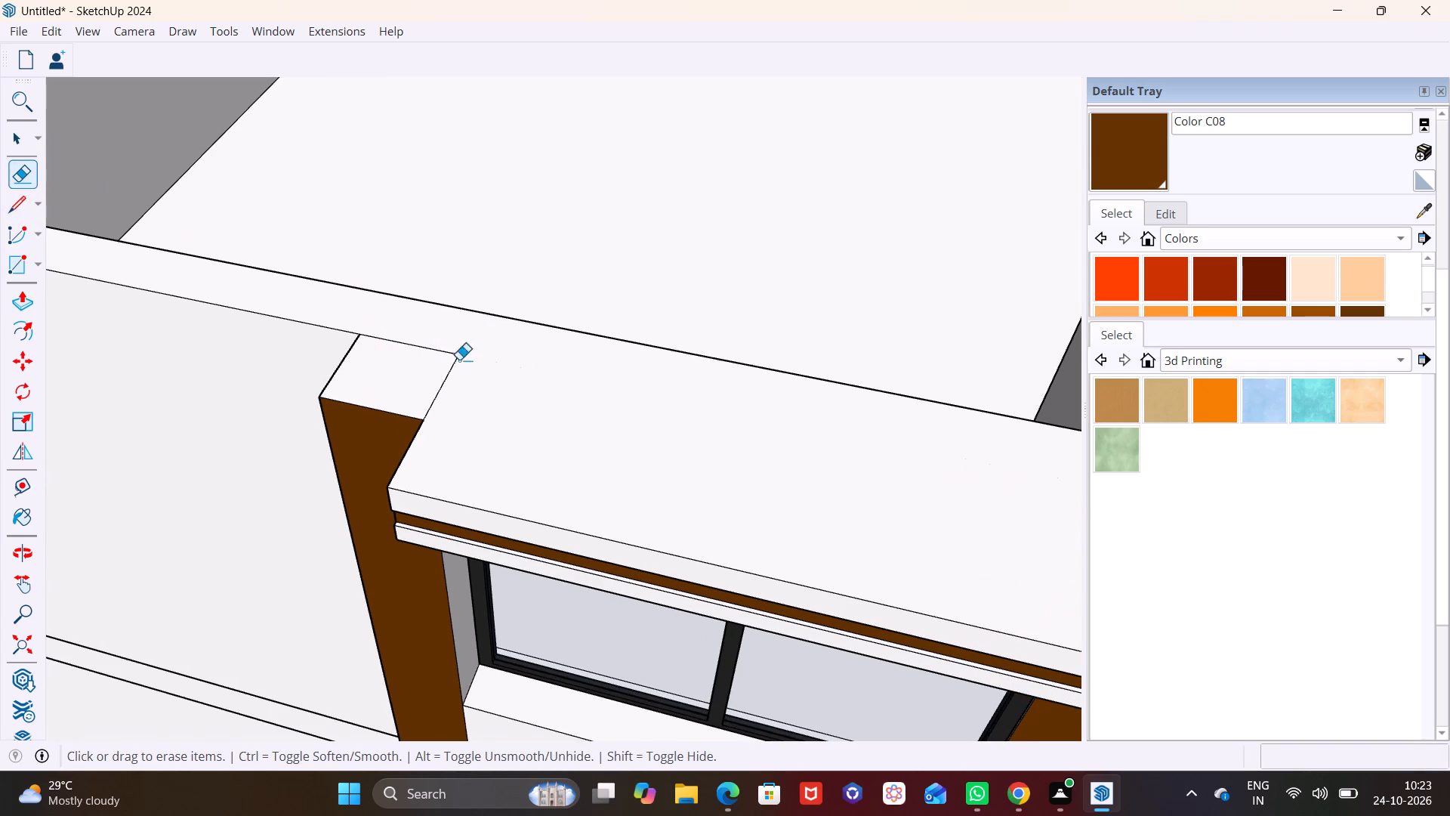
# Raise the narrow column's outlined top face above the roof parapet with Push/Pull.
pyautogui.scroll(-7, 449, 426)
pyautogui.click(10, 135)
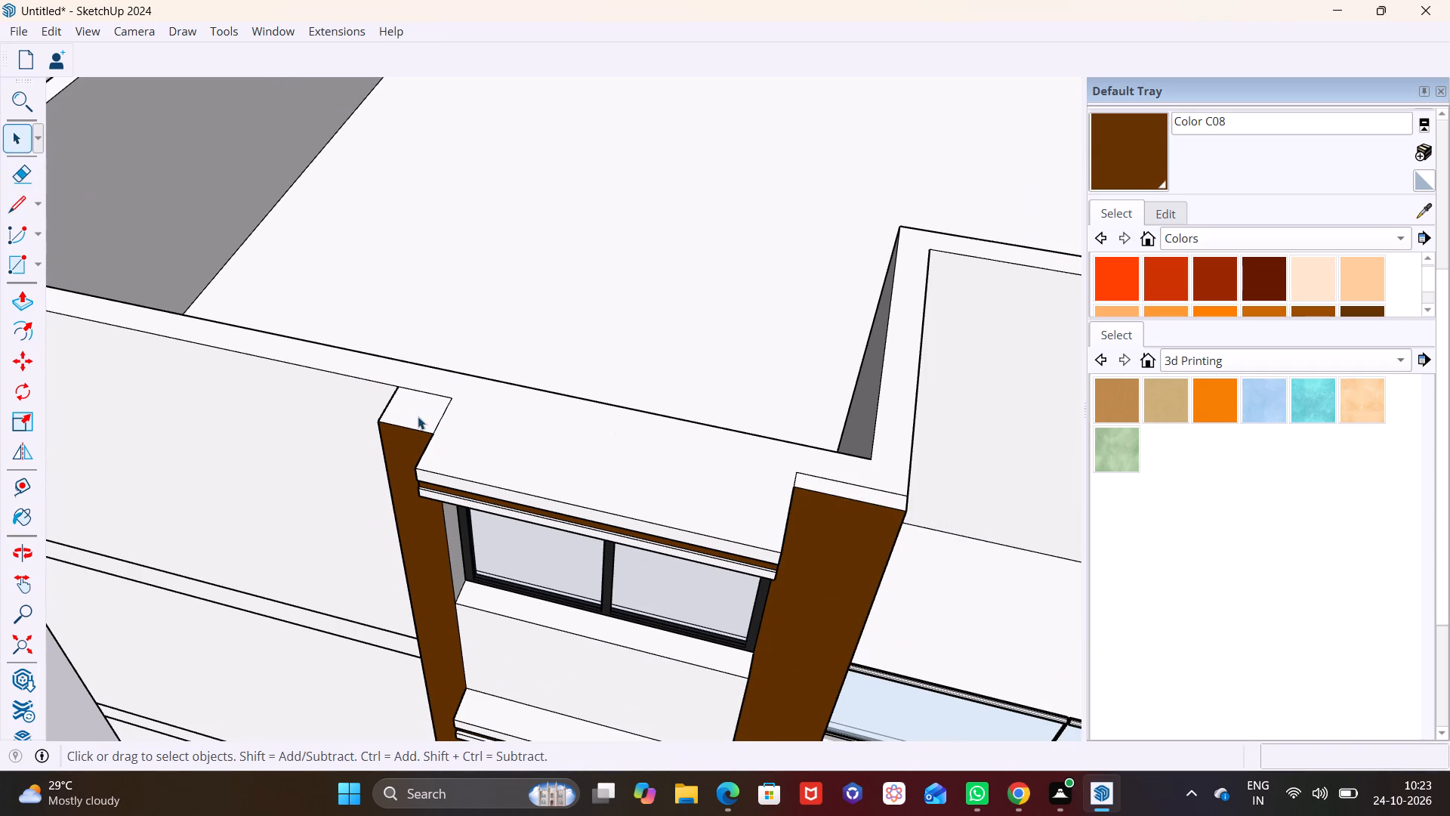
pyautogui.click(416, 416)
pyautogui.click(17, 297)
pyautogui.click(414, 410)
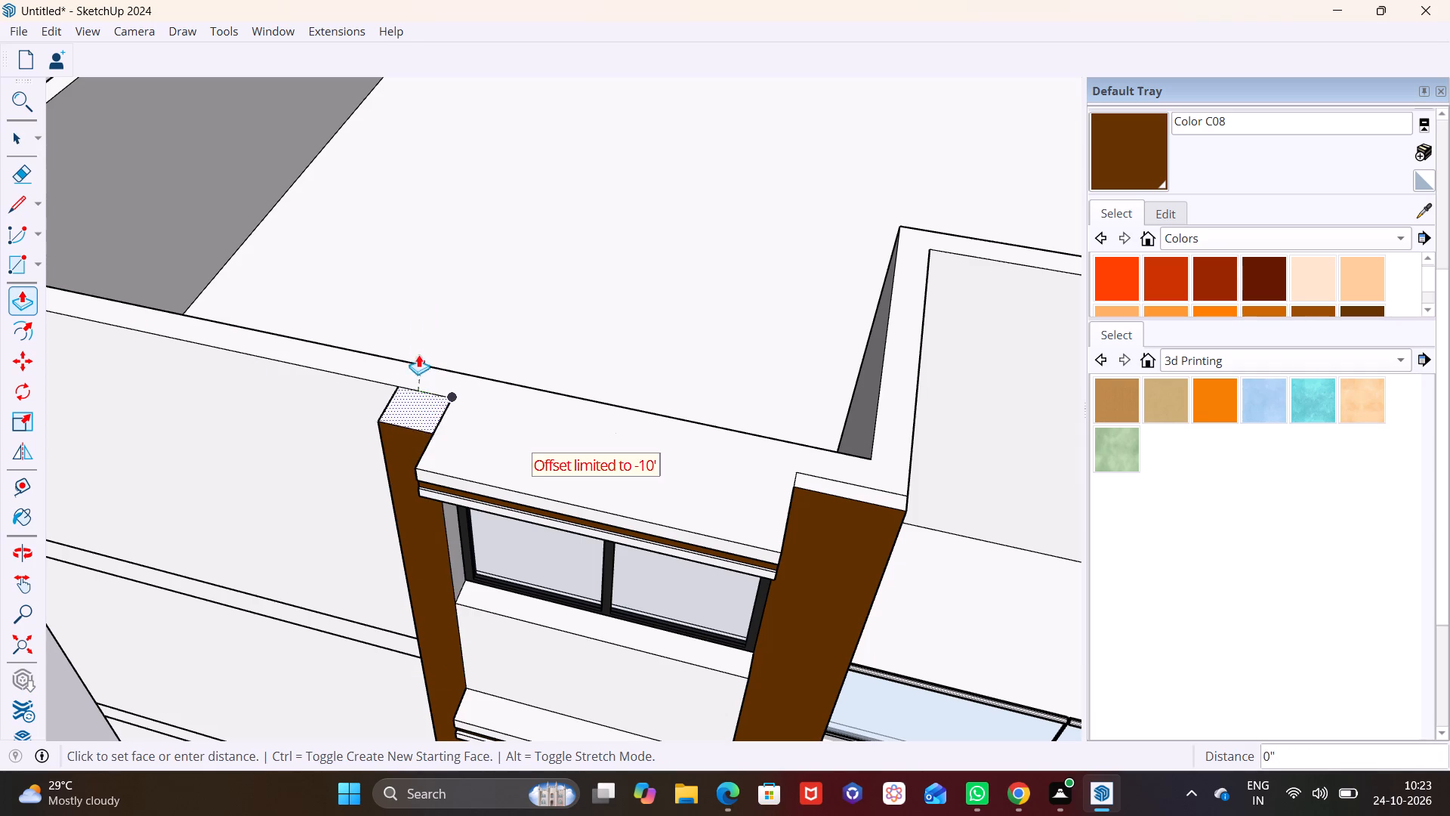
pyautogui.click(412, 392)
pyautogui.moveTo(412, 392); pyautogui.dragTo(411, 372)
pyautogui.moveTo(408, 400); pyautogui.dragTo(405, 343)
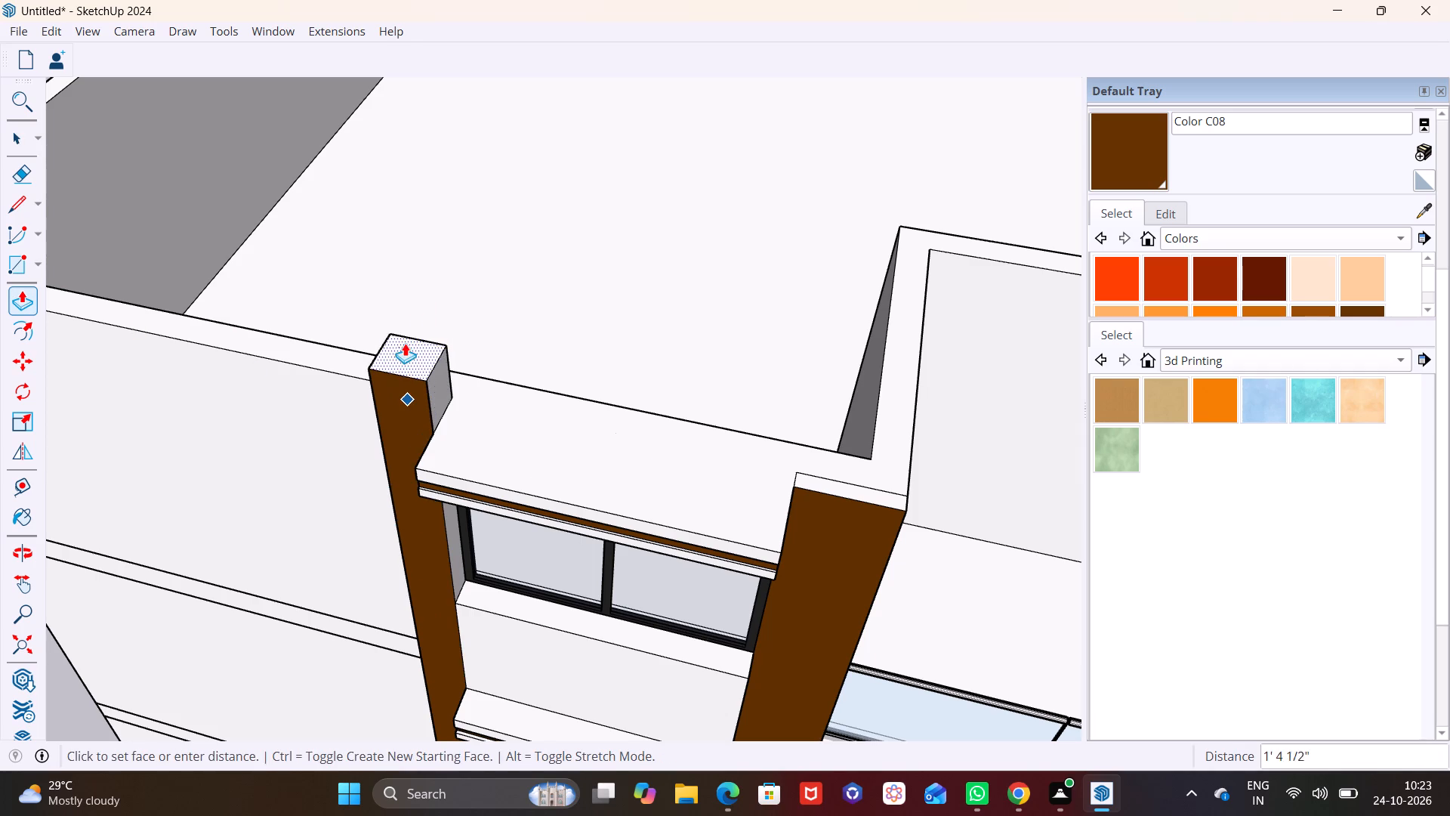
pyautogui.moveTo(405, 343); pyautogui.dragTo(405, 334)
pyautogui.click(409, 320)
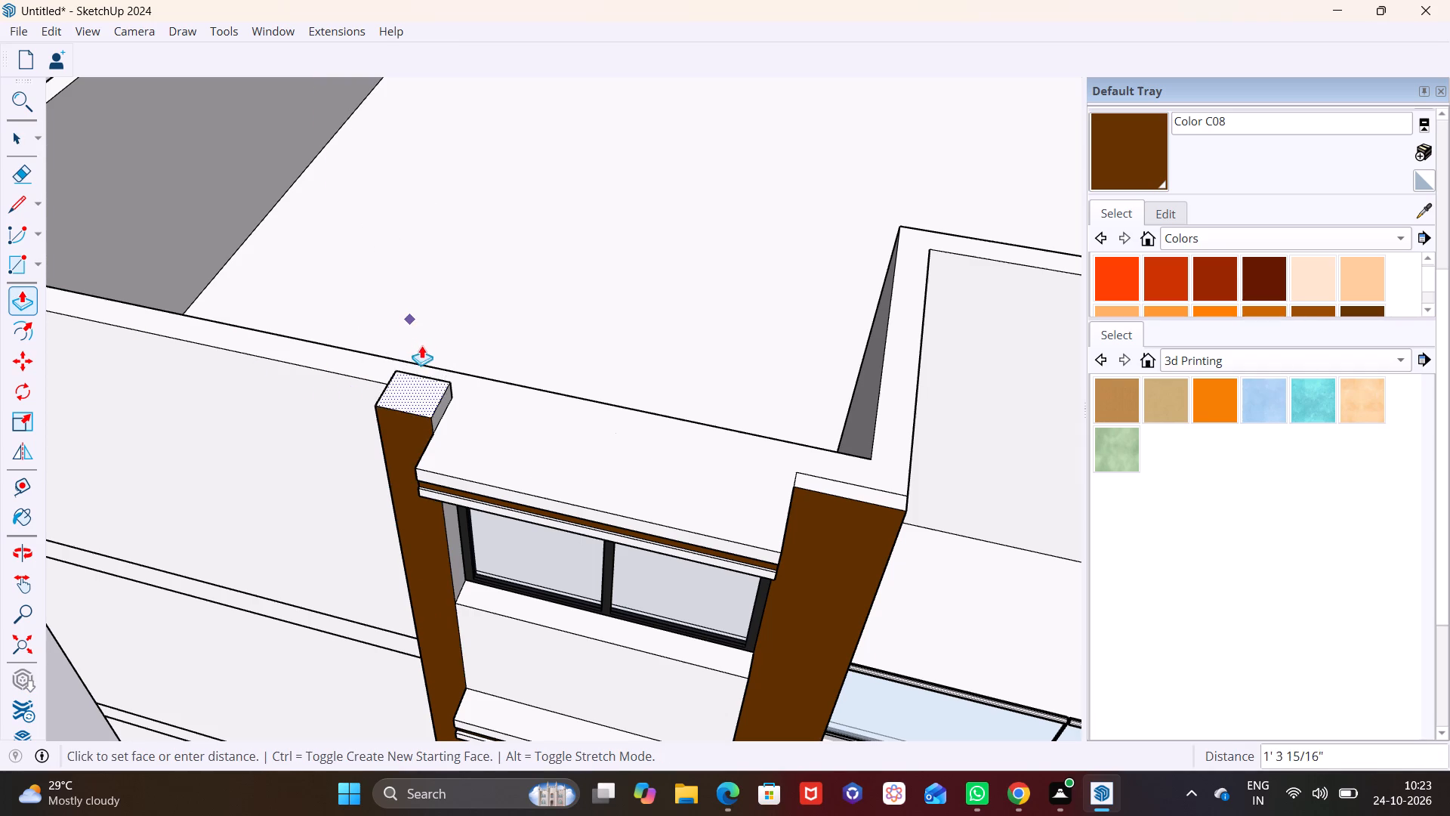
pyautogui.click(429, 302)
# Paint the raised column's unpainted side, top and back faces and the wider column's top face with Color C08.
pyautogui.click(1137, 155)
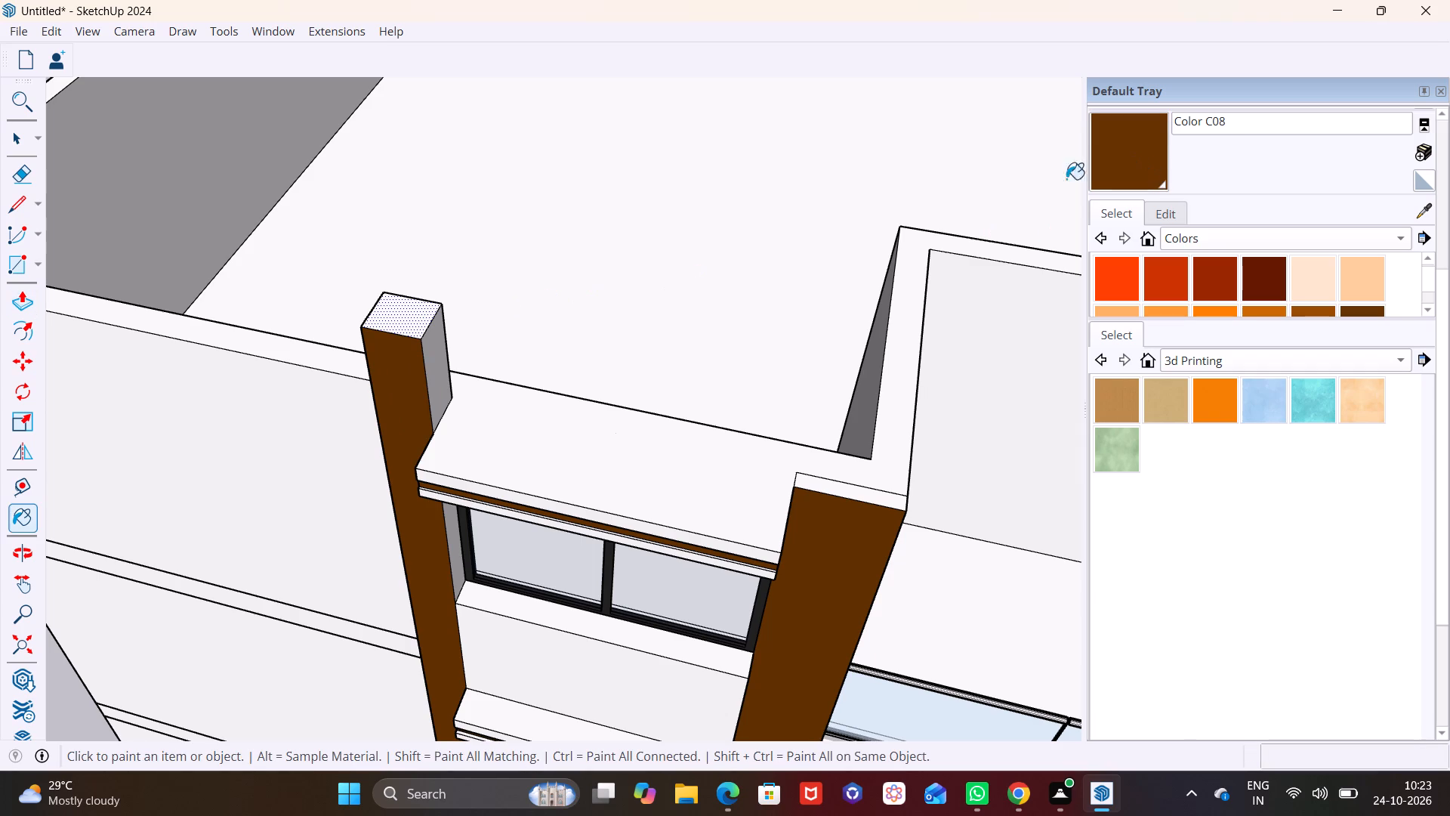
pyautogui.click(446, 380)
pyautogui.scroll(-3, 536, 442)
pyautogui.moveTo(730, 537); pyautogui.dragTo(788, 544, button='middle')
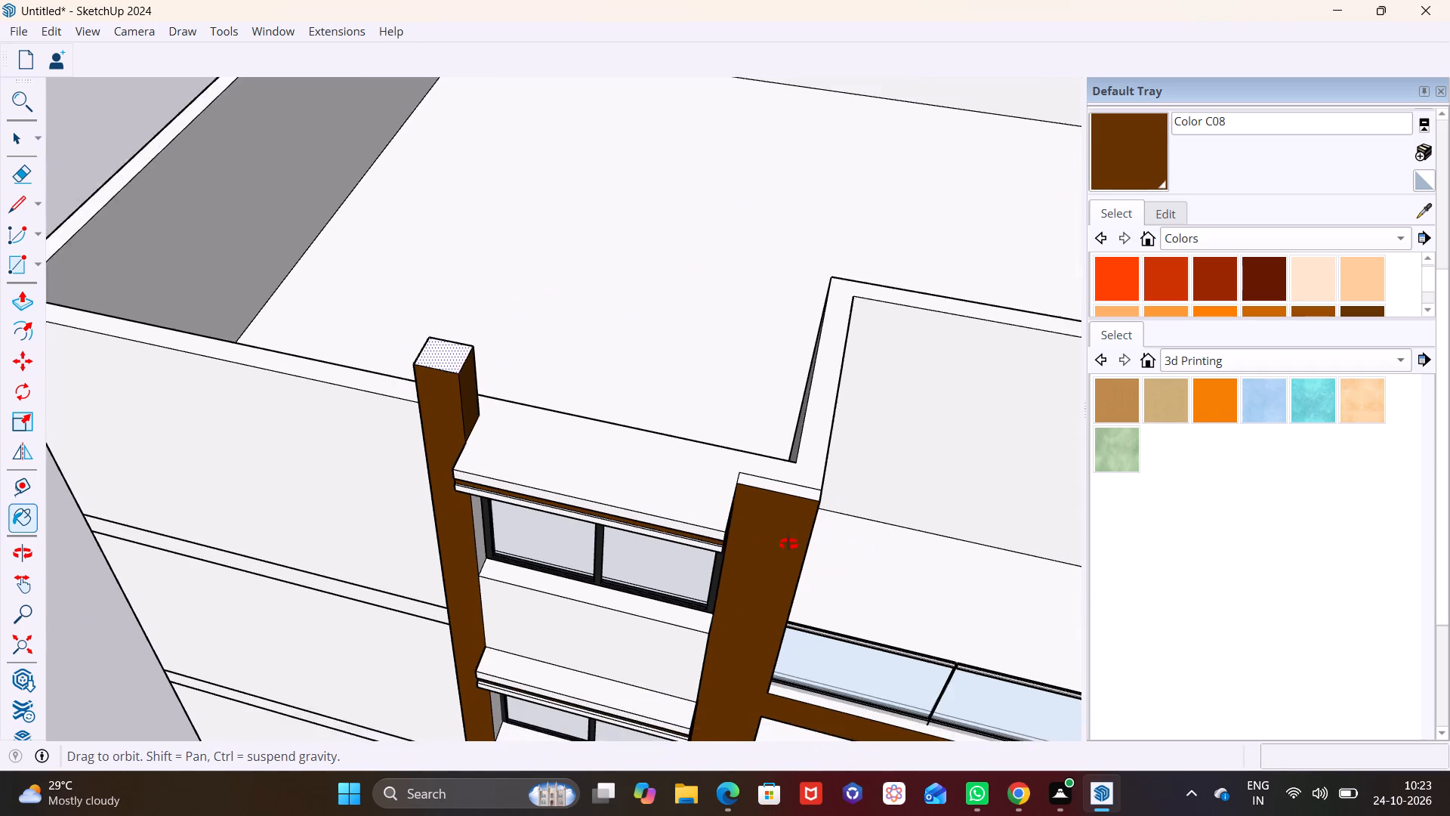
pyautogui.moveTo(788, 544); pyautogui.dragTo(954, 544, button='middle')
pyautogui.scroll(3, 824, 454)
pyautogui.click(840, 369)
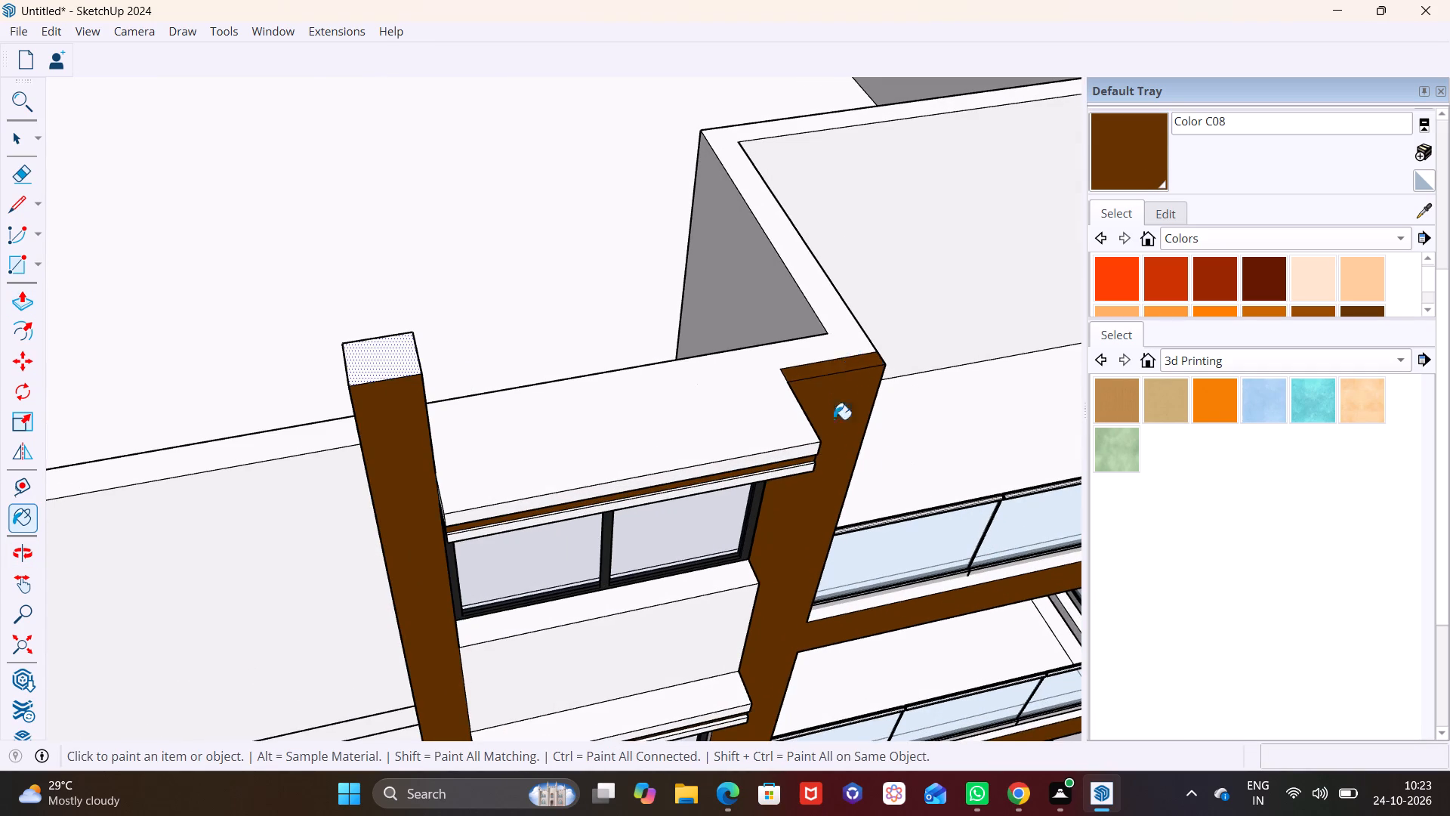
pyautogui.scroll(-3, 823, 453)
pyautogui.click(518, 386)
pyautogui.moveTo(531, 413); pyautogui.dragTo(859, 368, button='middle')
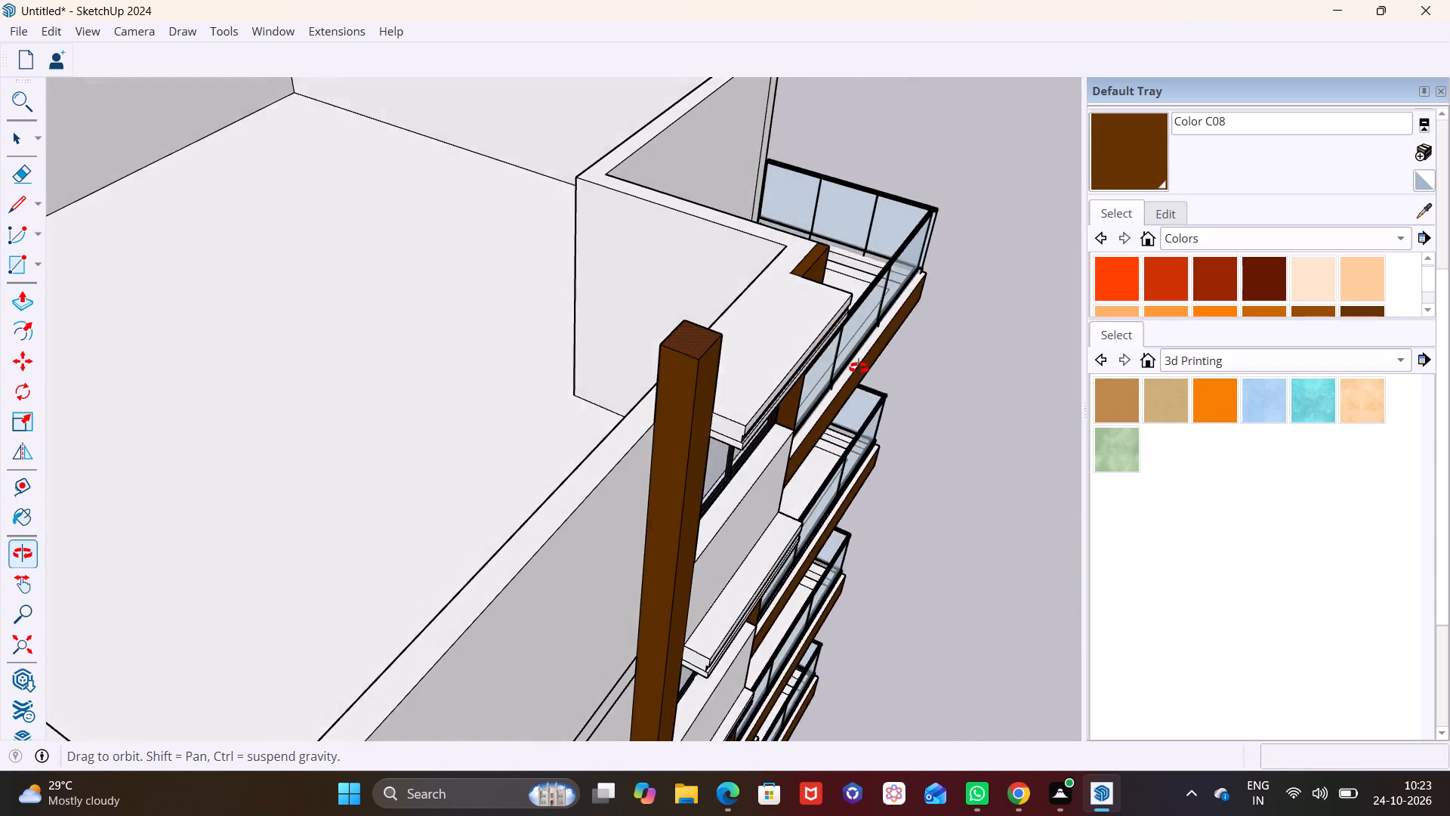
pyautogui.moveTo(859, 368); pyautogui.dragTo(862, 365, button='middle')
pyautogui.moveTo(689, 357); pyautogui.dragTo(973, 375, button='middle')
pyautogui.click(820, 292)
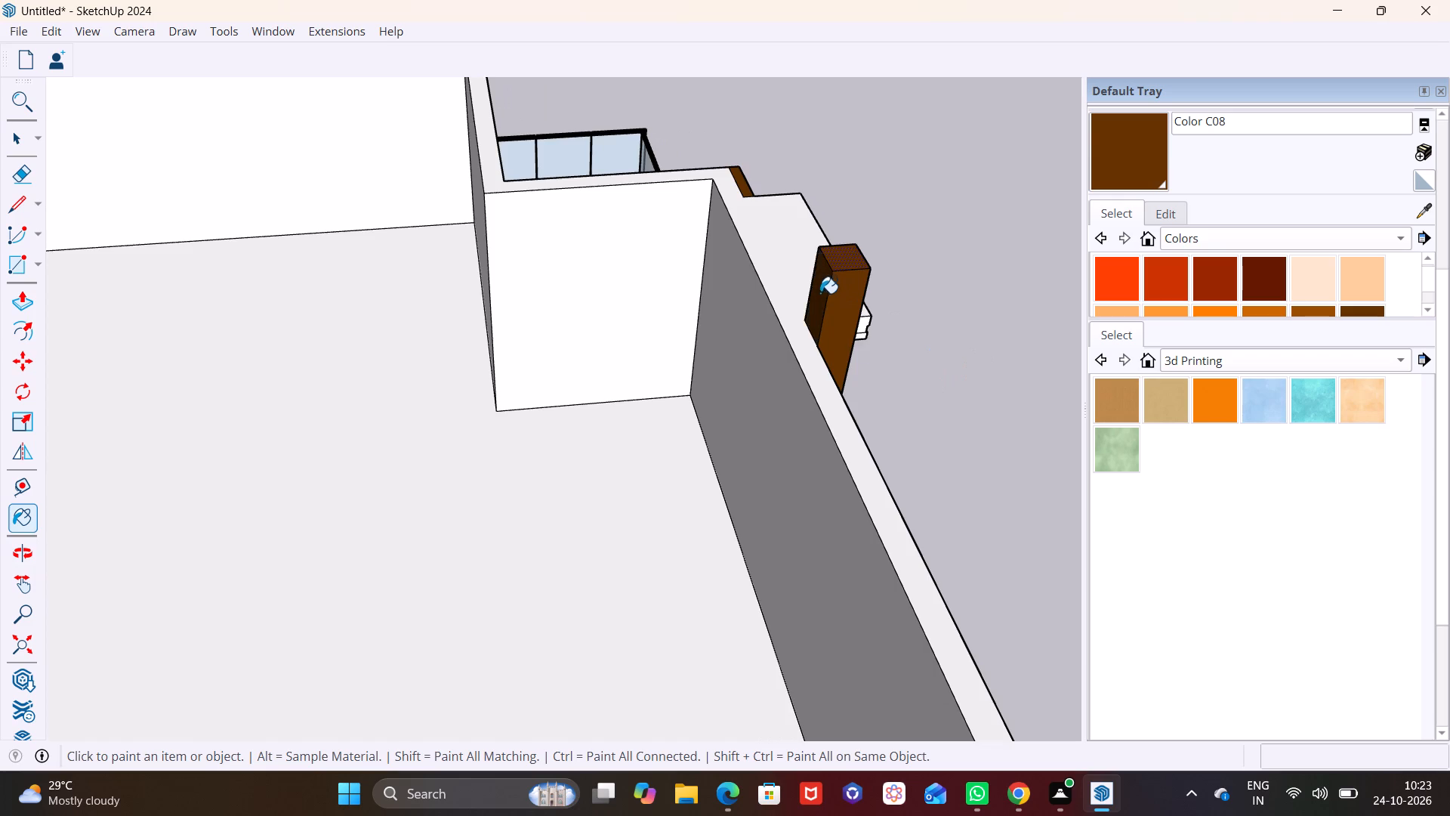
# Inspect the raised brown column and the whole facade from several angles.
pyautogui.scroll(-3, 873, 388)
pyautogui.moveTo(841, 445); pyautogui.dragTo(498, 310, button='middle')
pyautogui.scroll(-7, 545, 324)
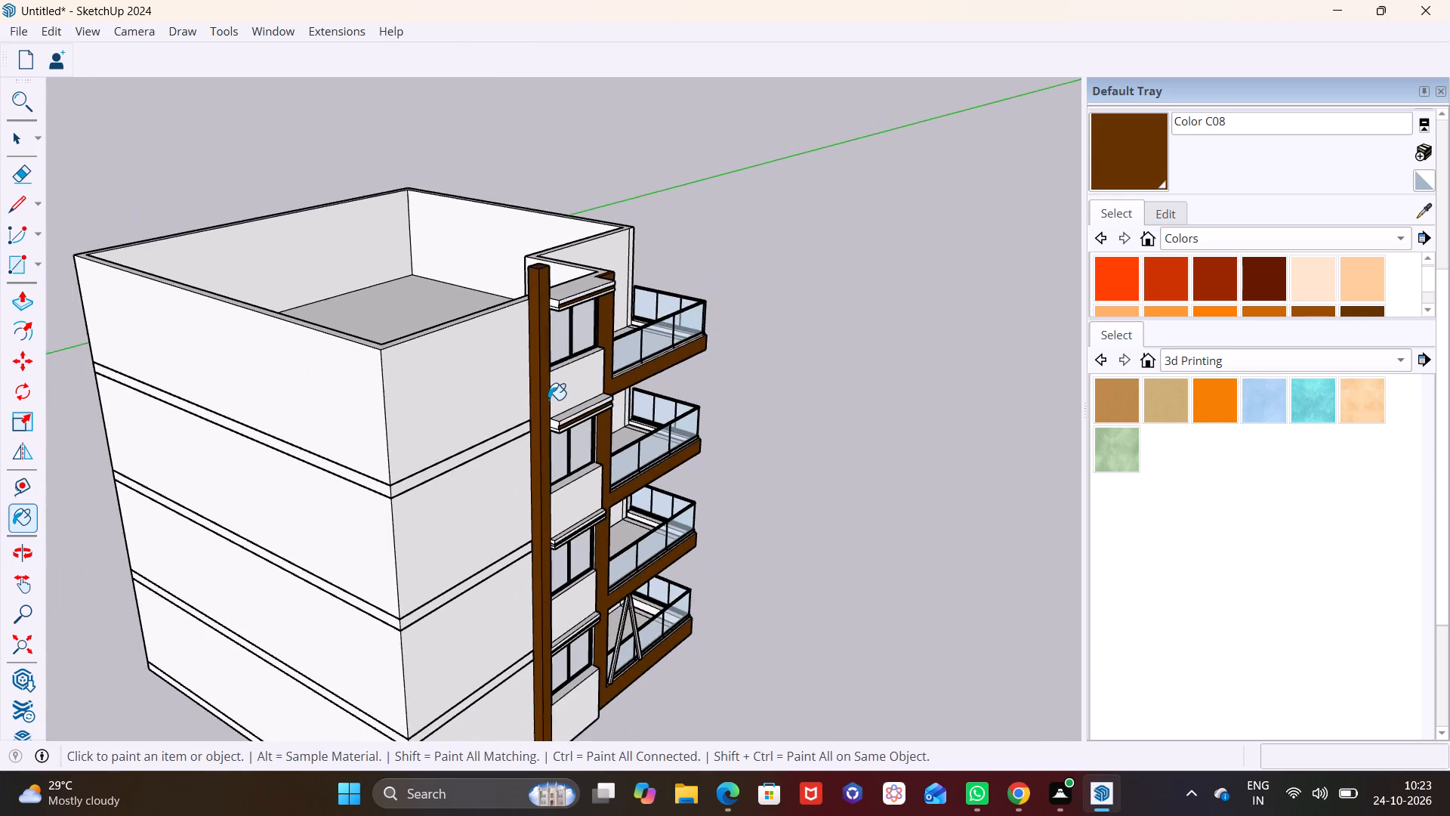
pyautogui.moveTo(537, 397); pyautogui.dragTo(461, 250, button='middle')
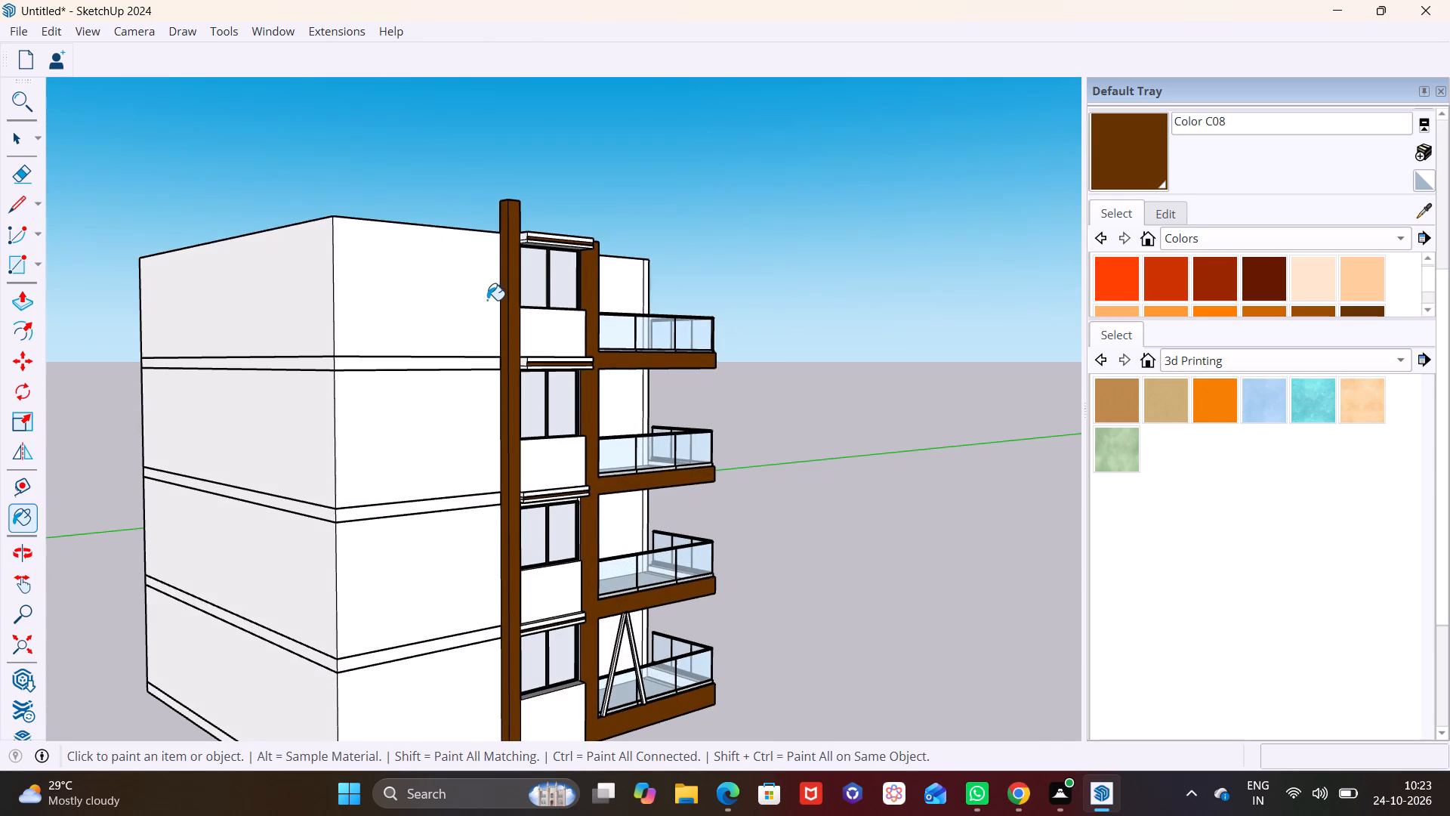
pyautogui.scroll(5, 487, 300)
pyautogui.moveTo(489, 301); pyautogui.dragTo(528, 274, button='middle')
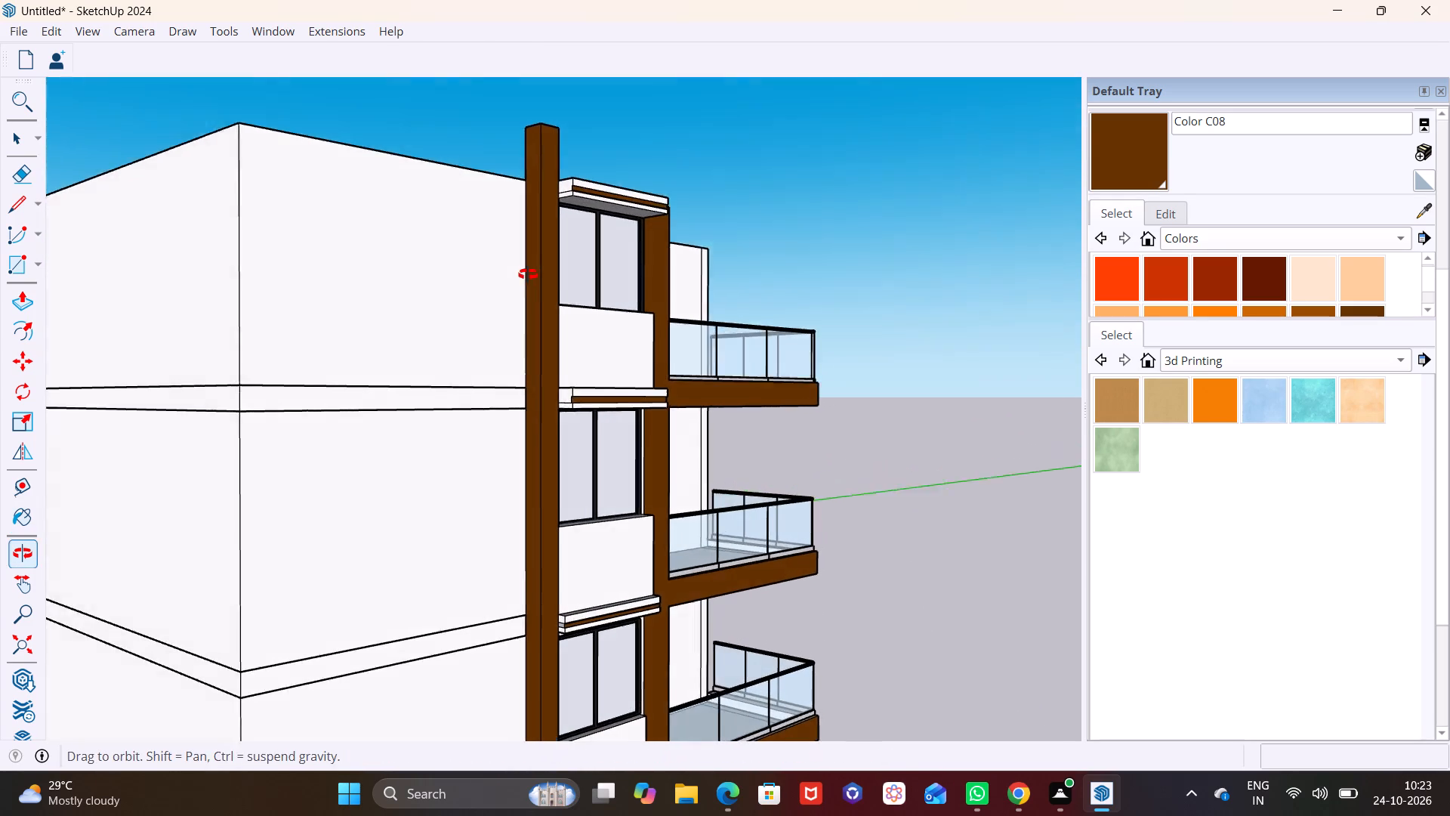
pyautogui.moveTo(528, 274); pyautogui.dragTo(529, 271, button='middle')
pyautogui.scroll(-7, 444, 350)
pyautogui.moveTo(421, 525); pyautogui.dragTo(177, 561, button='middle')
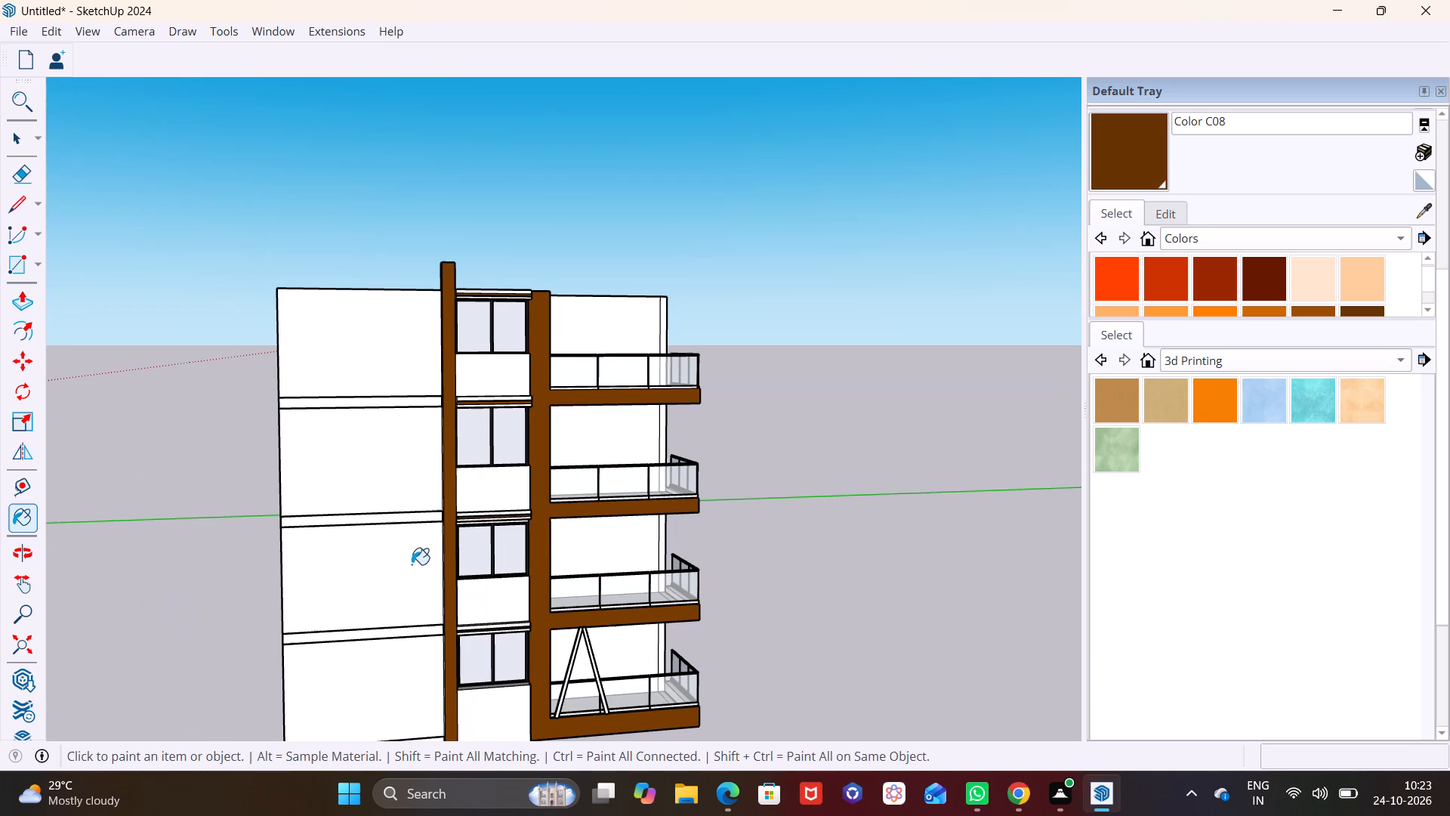
pyautogui.scroll(-1, 323, 625)
pyautogui.moveTo(564, 619); pyautogui.dragTo(404, 574, button='middle')
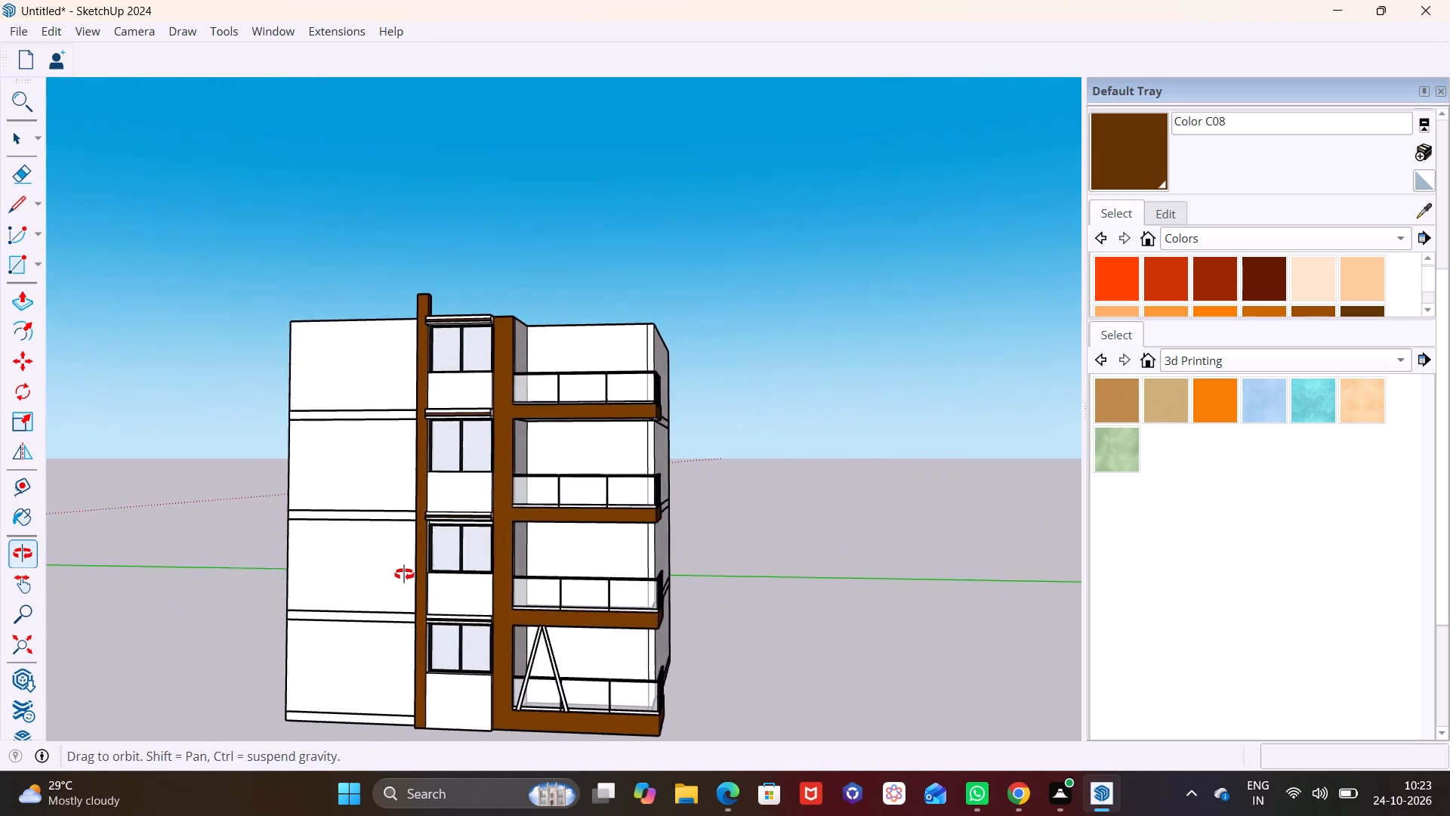
pyautogui.moveTo(404, 574); pyautogui.dragTo(557, 577, button='middle')
# Select every face of both slanted braces on the lowest balcony and copy them about 14' to the outer end of the second balcony.
pyautogui.scroll(4, 583, 577)
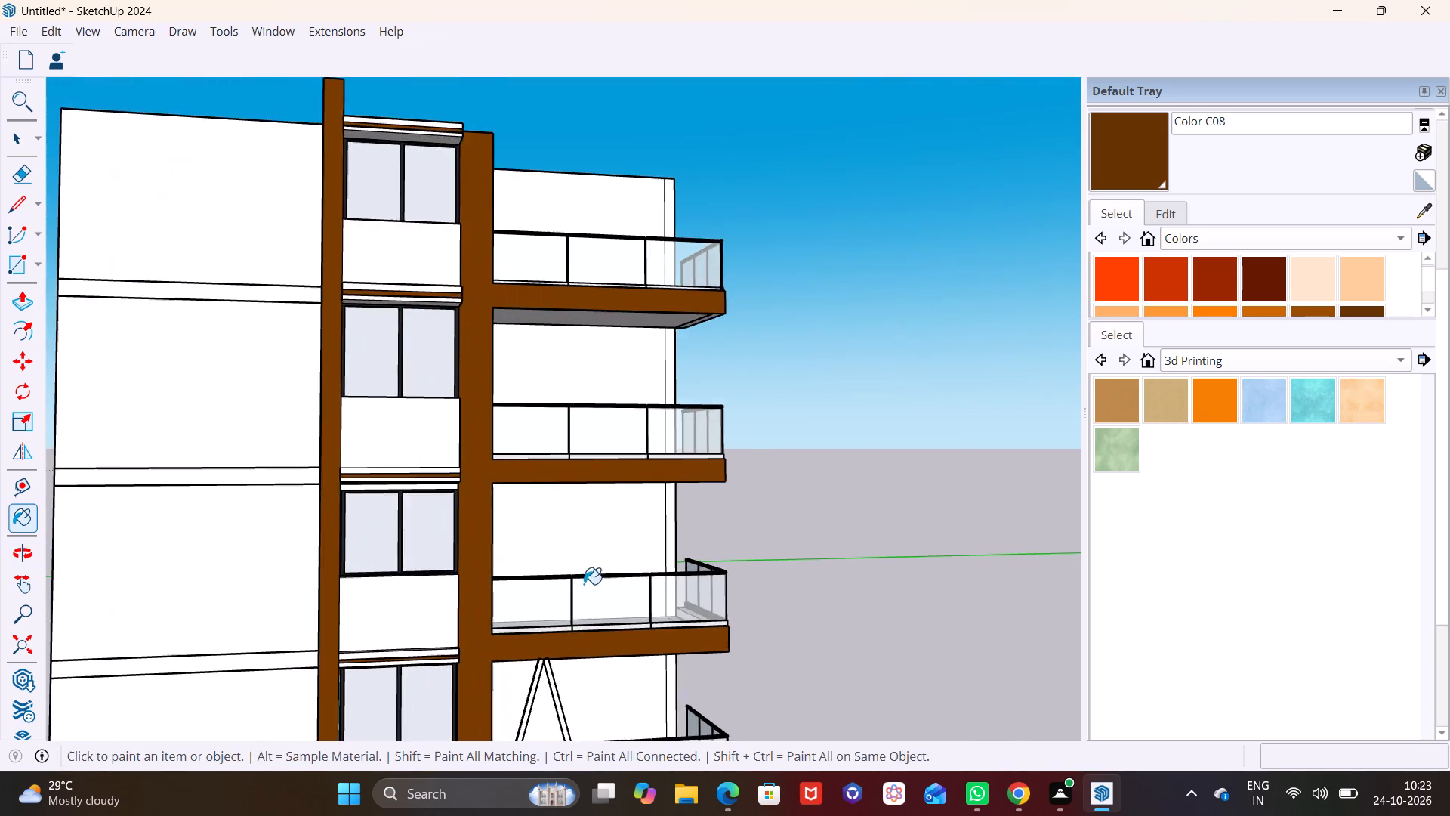
pyautogui.scroll(3, 584, 584)
pyautogui.keyDown('shift'); pyautogui.moveTo(575, 604); pyautogui.dragTo(514, 486, button='middle'); pyautogui.keyUp('shift')
pyautogui.scroll(6, 504, 512)
pyautogui.keyDown('shift'); pyautogui.moveTo(495, 575); pyautogui.dragTo(483, 539, button='middle'); pyautogui.keyUp('shift')
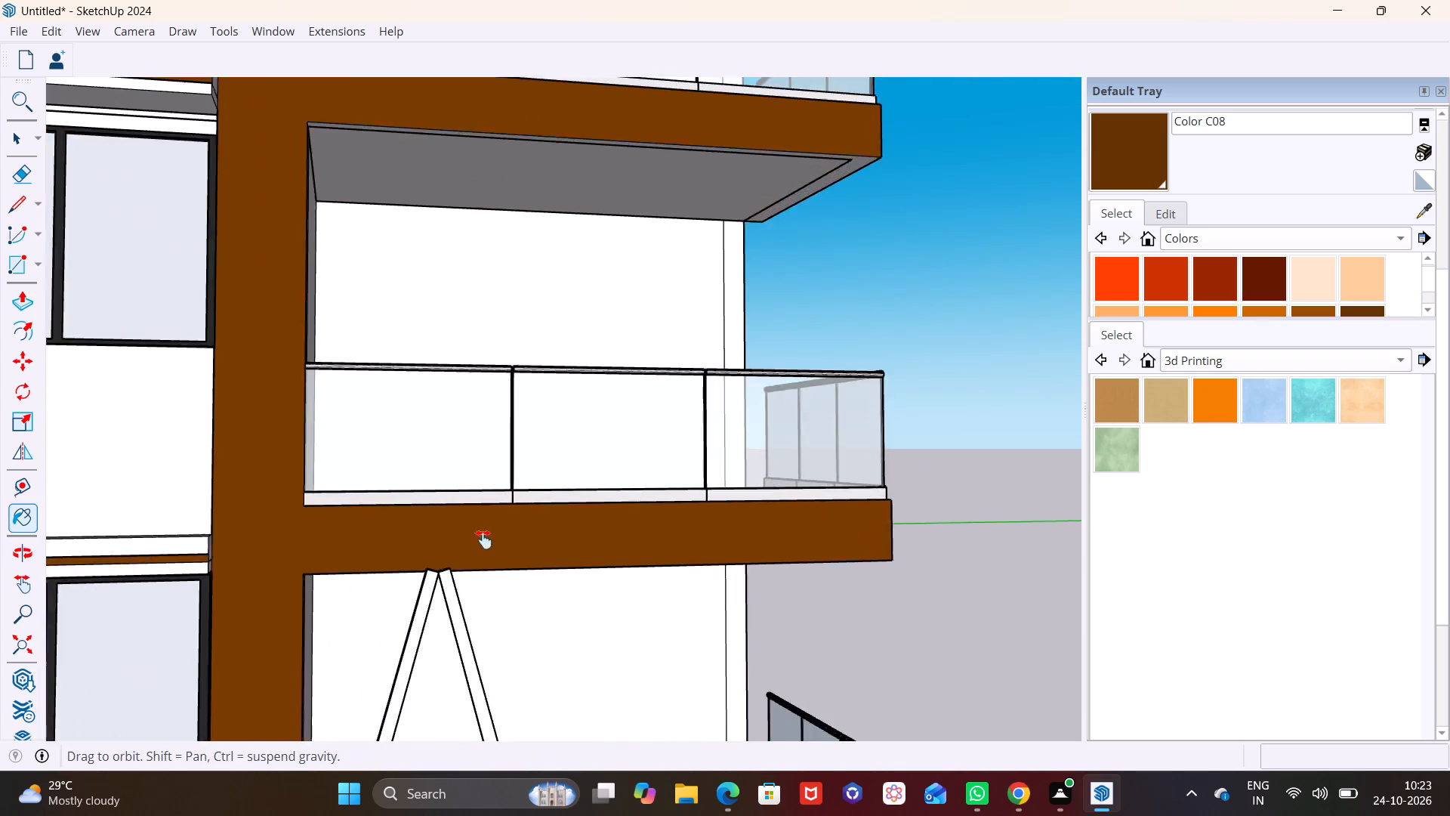
pyautogui.keyDown('shift'); pyautogui.moveTo(483, 539); pyautogui.dragTo(489, 361, button='middle'); pyautogui.keyUp('shift')
pyautogui.scroll(-3, 501, 419)
pyautogui.press('space')
pyautogui.doubleClick(423, 433)
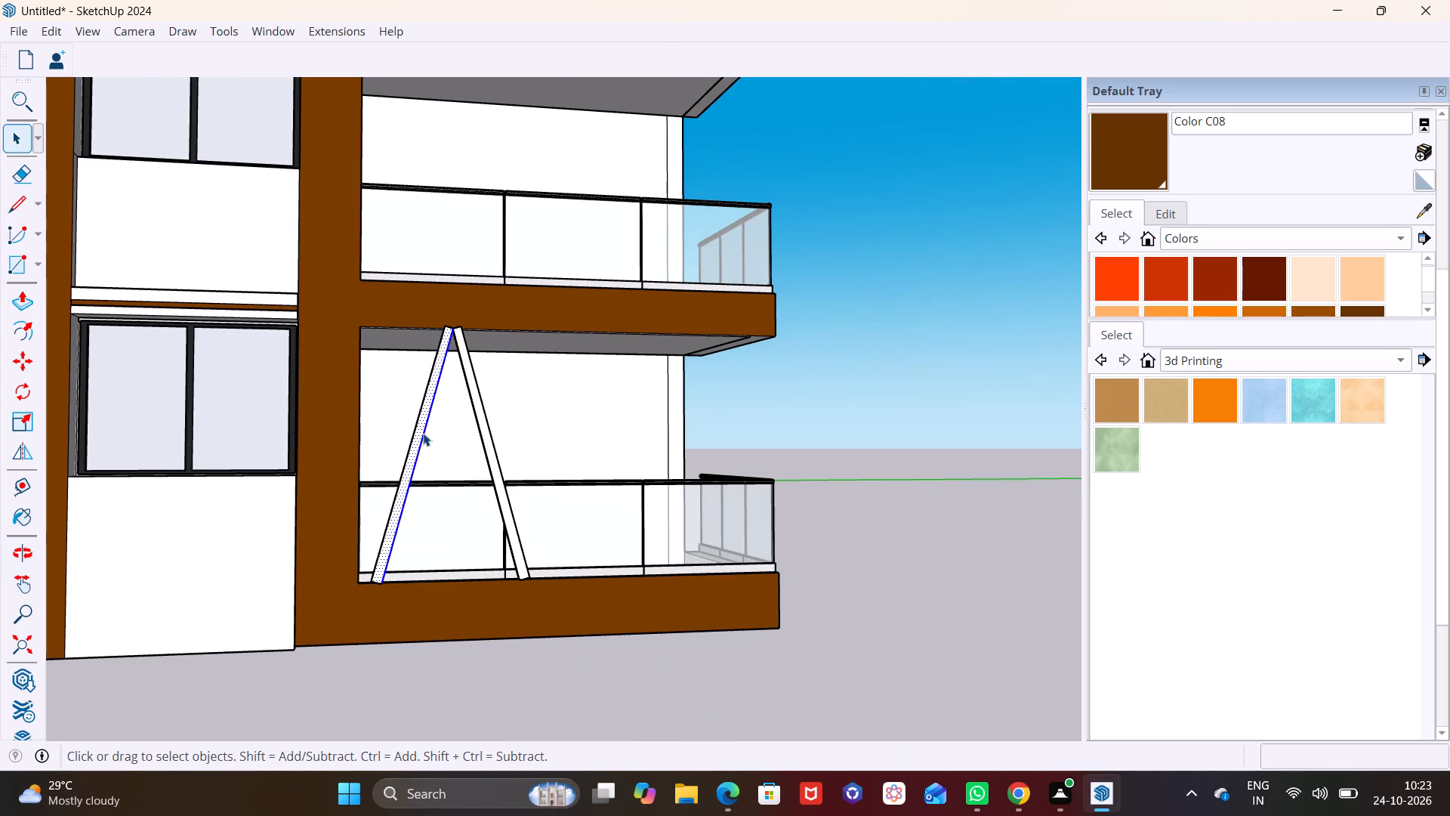
pyautogui.keyDown('ctrl'); pyautogui.doubleClick(418, 440); pyautogui.keyUp('ctrl')
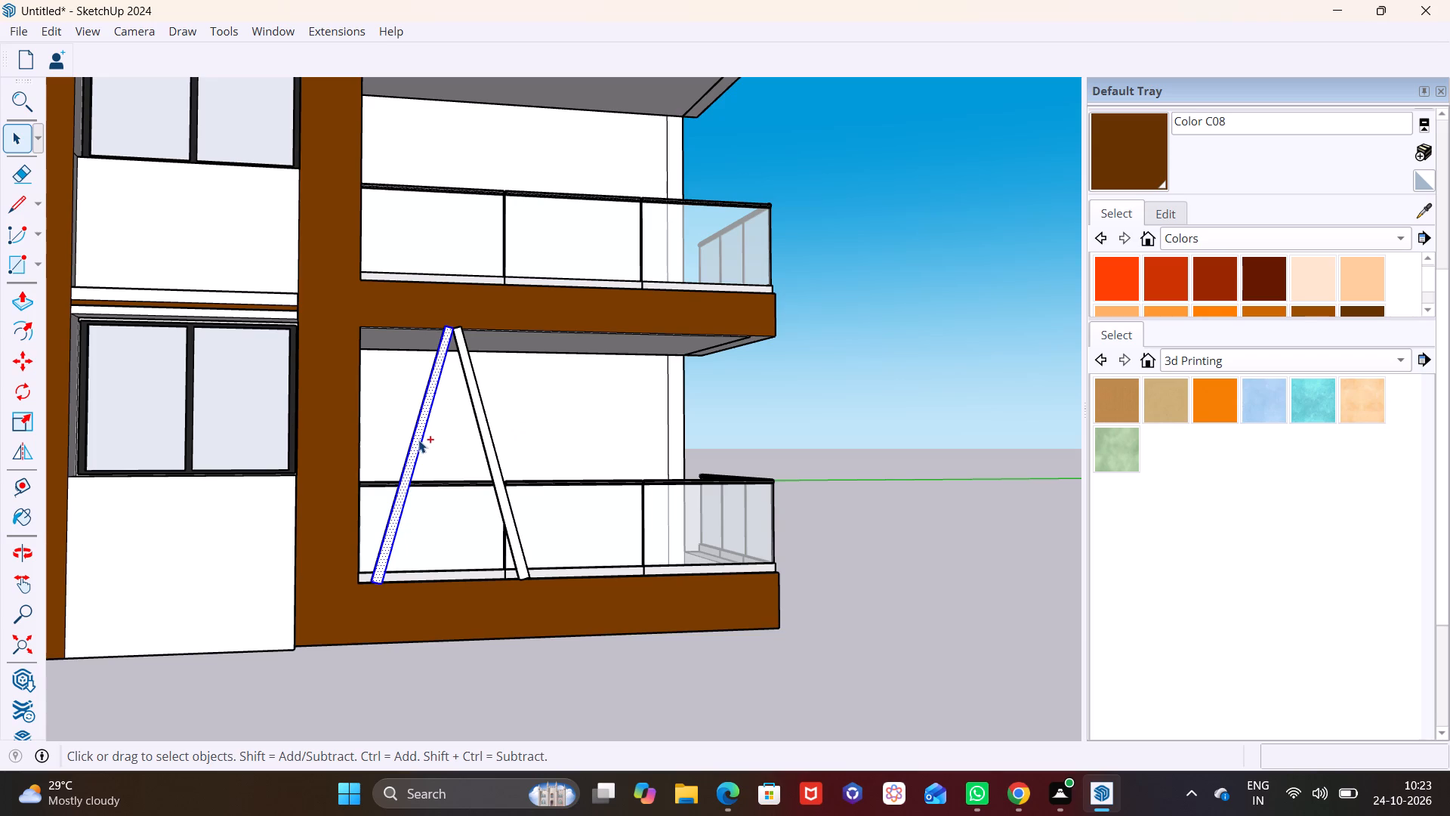
pyautogui.keyDown('ctrl'); pyautogui.doubleClick(481, 428); pyautogui.keyUp('ctrl')
pyautogui.moveTo(502, 438); pyautogui.dragTo(503, 439, button='middle')
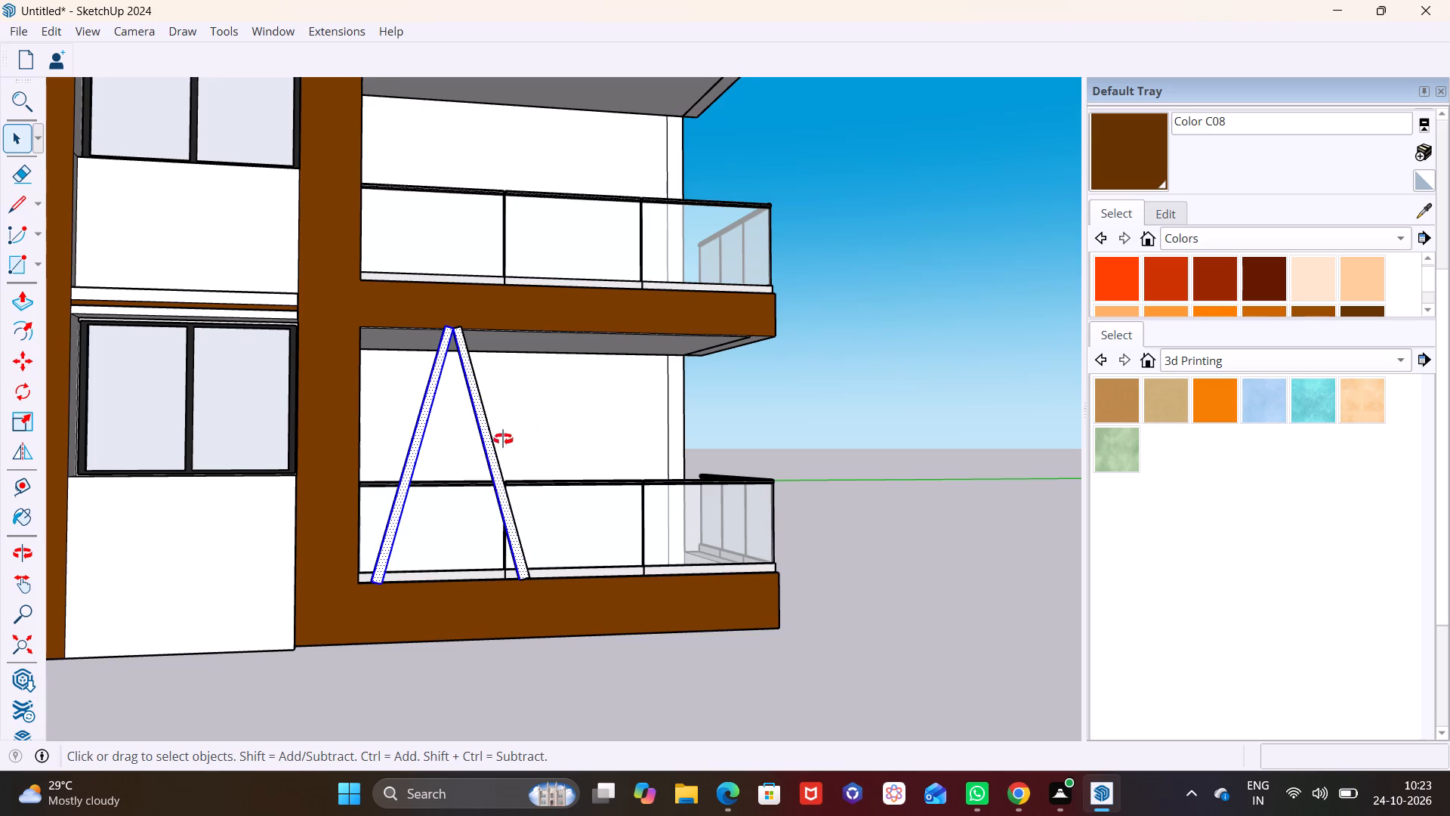
pyautogui.moveTo(503, 439); pyautogui.dragTo(148, 451, button='middle')
pyautogui.scroll(11, 345, 502)
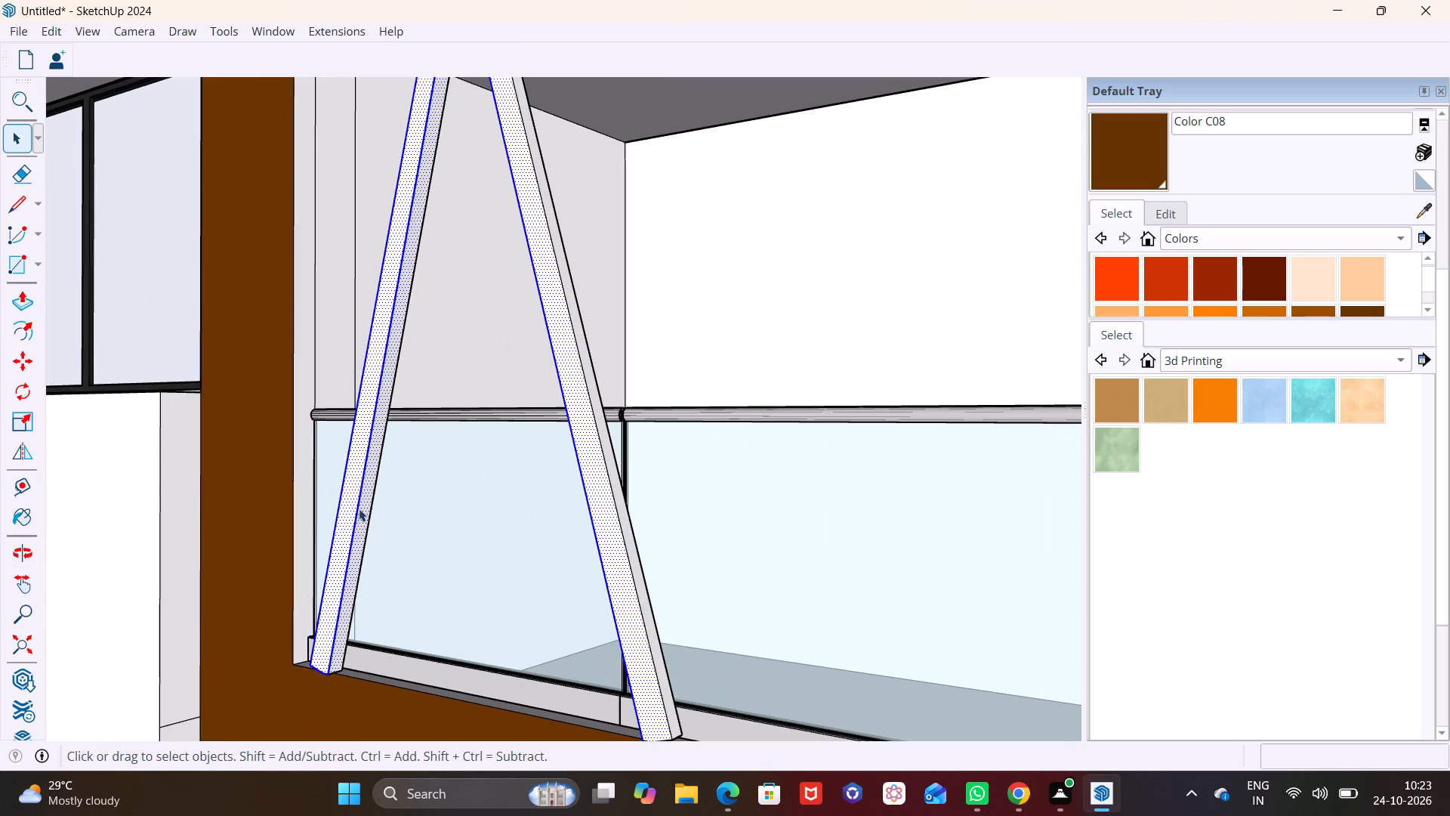
pyautogui.keyDown('ctrl'); pyautogui.click(373, 502); pyautogui.keyUp('ctrl')
pyautogui.keyDown('ctrl'); pyautogui.doubleClick(369, 500); pyautogui.keyUp('ctrl')
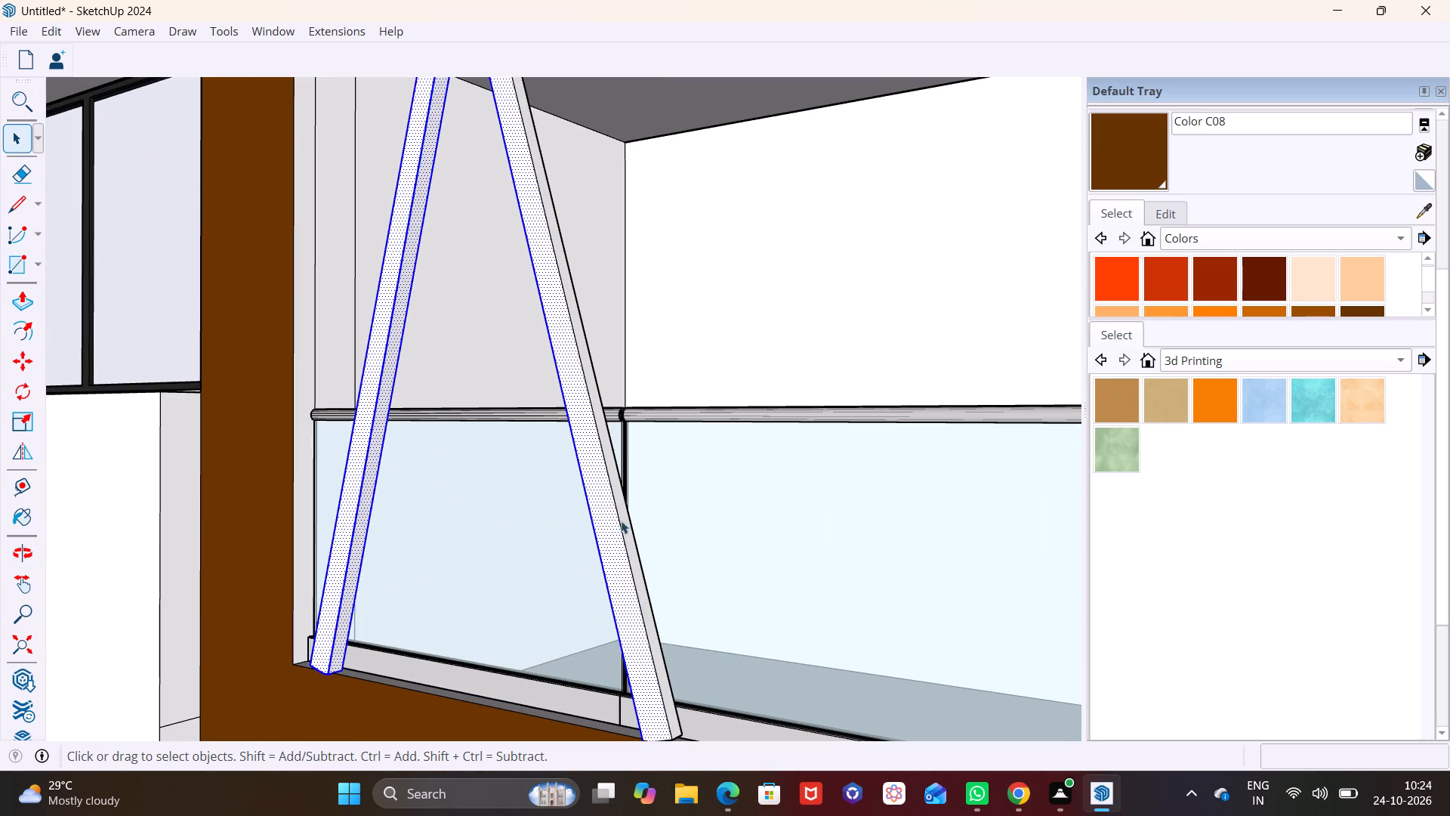
pyautogui.keyDown('ctrl'); pyautogui.doubleClick(628, 524); pyautogui.keyUp('ctrl')
pyautogui.scroll(1, 636, 528)
pyautogui.moveTo(636, 528); pyautogui.dragTo(334, 546, button='middle')
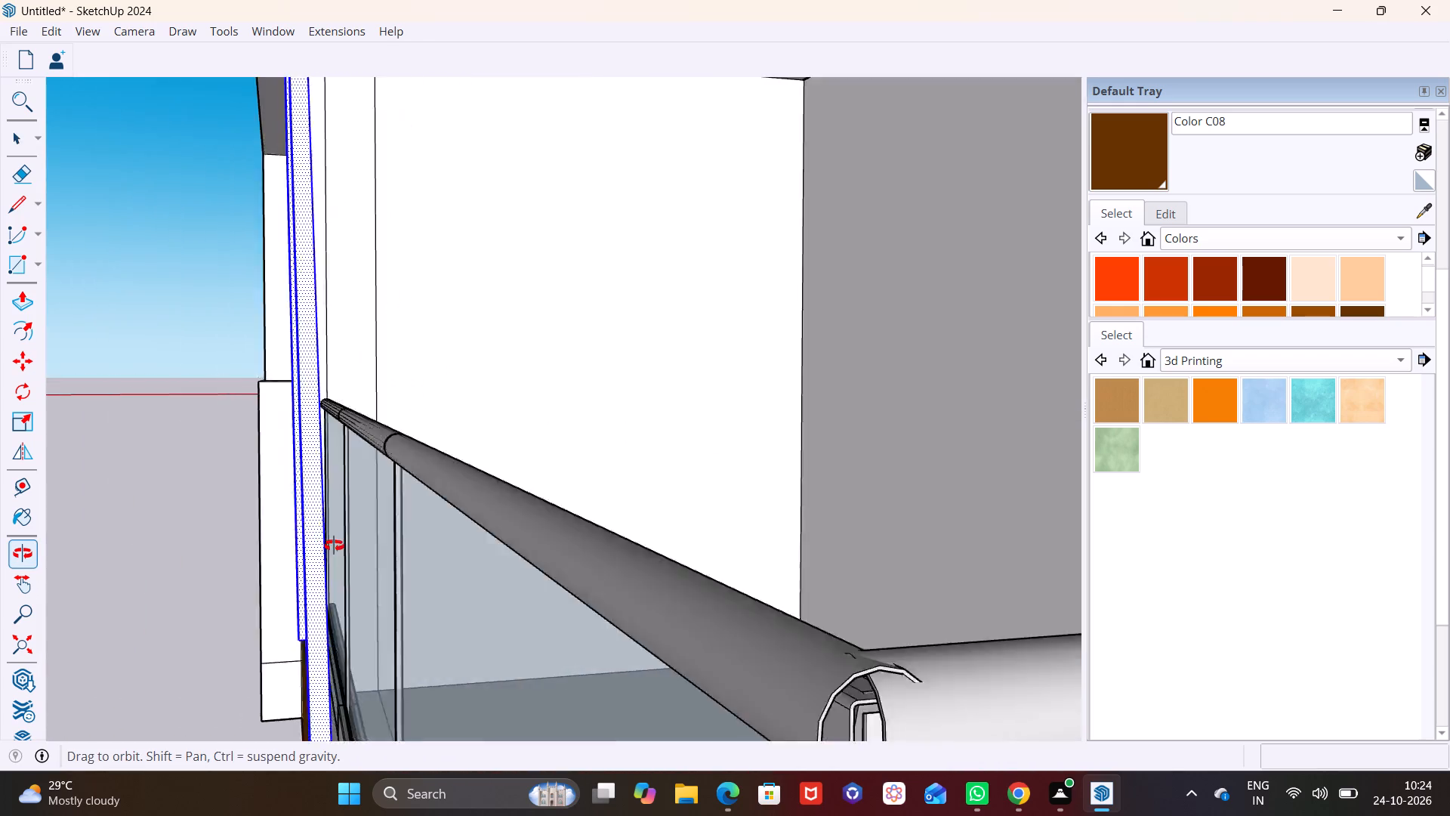
pyautogui.moveTo(334, 546); pyautogui.dragTo(147, 560, button='middle')
pyautogui.scroll(5, 266, 372)
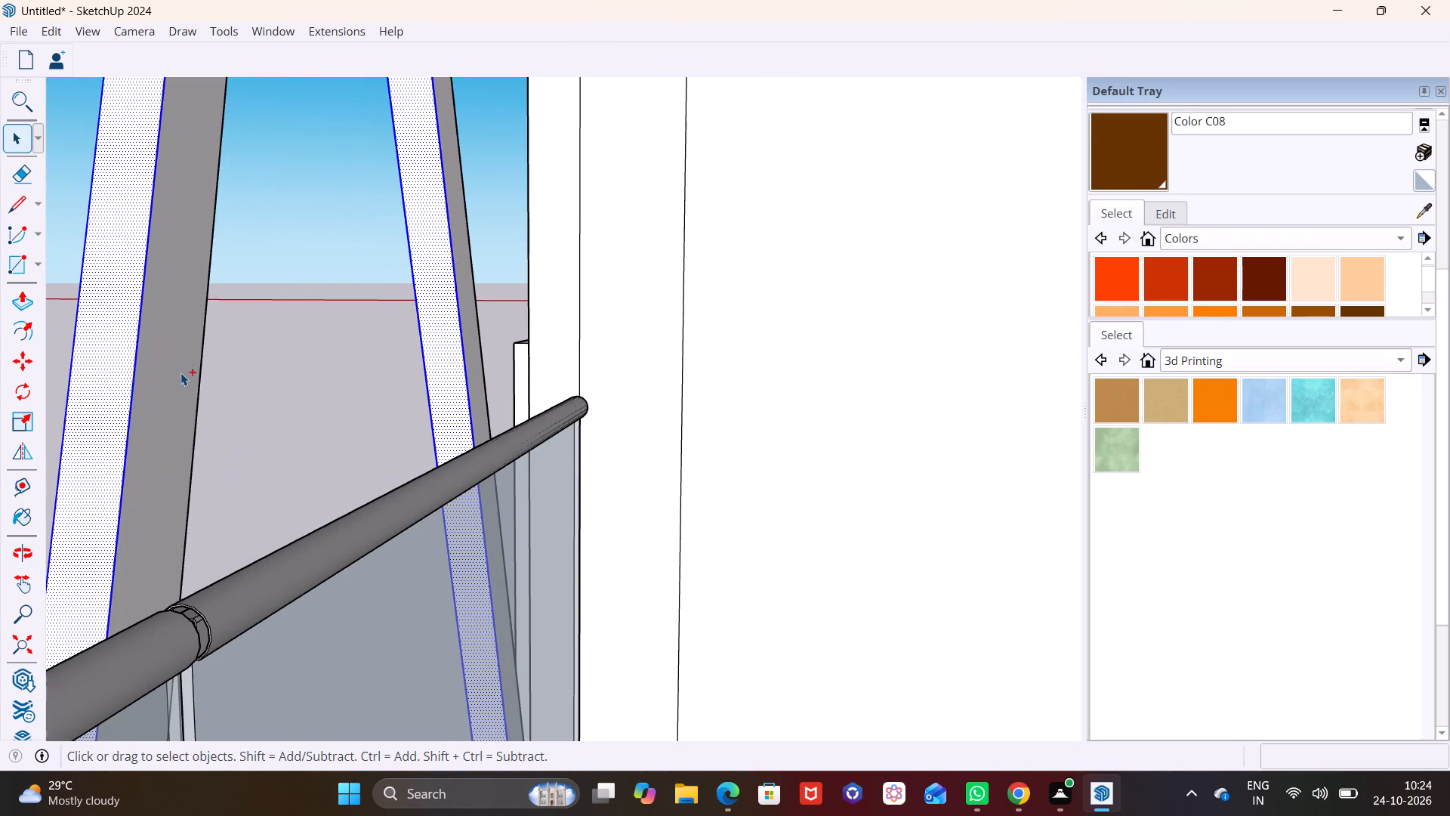
pyautogui.keyDown('ctrl'); pyautogui.doubleClick(180, 372); pyautogui.keyUp('ctrl')
pyautogui.keyDown('ctrl'); pyautogui.doubleClick(477, 366); pyautogui.keyUp('ctrl')
pyautogui.scroll(-4, 344, 425)
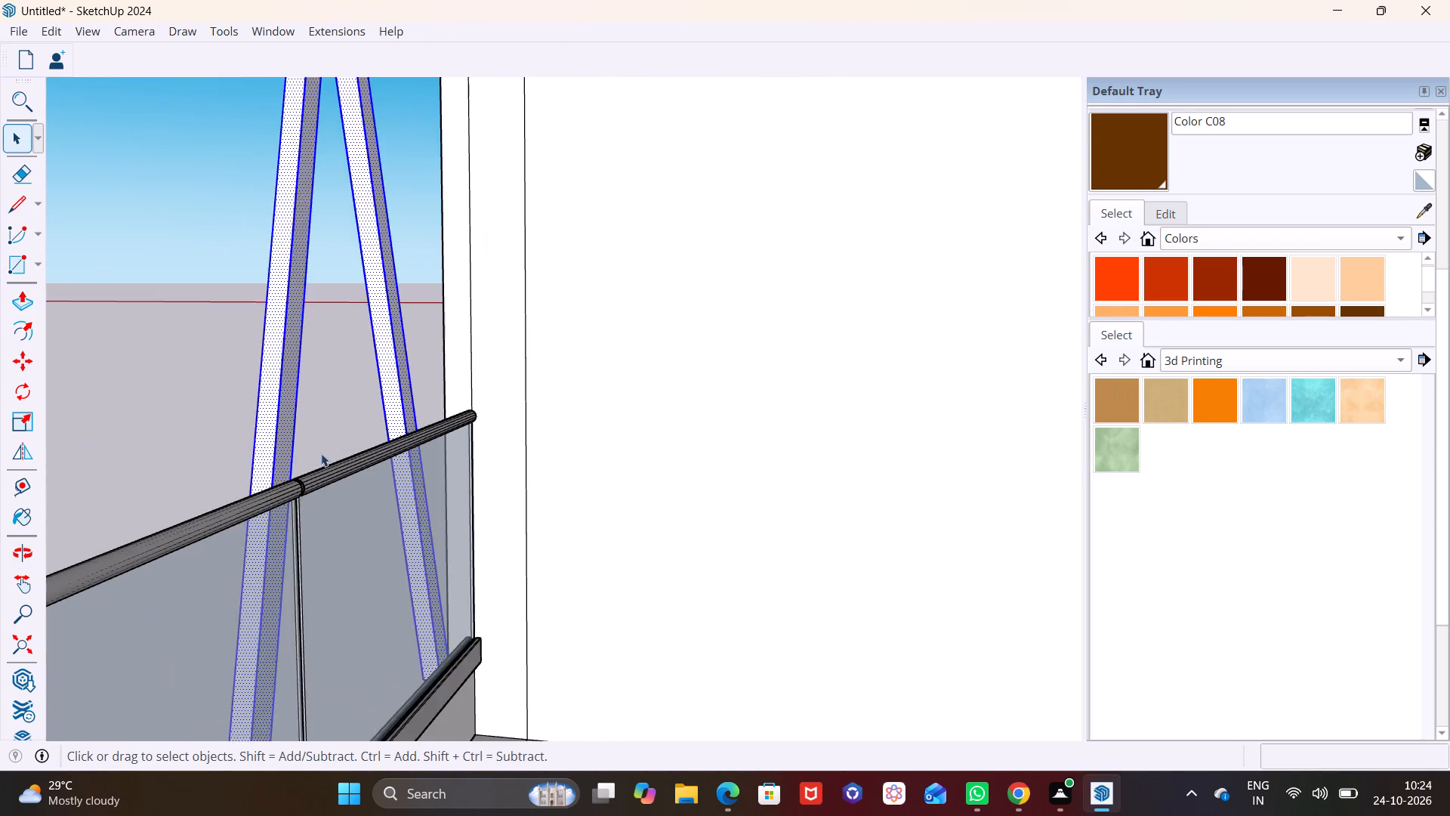
pyautogui.scroll(-4, 321, 453)
pyautogui.moveTo(311, 490); pyautogui.dragTo(870, 506, button='middle')
pyautogui.moveTo(785, 511); pyautogui.dragTo(1167, 457, button='middle')
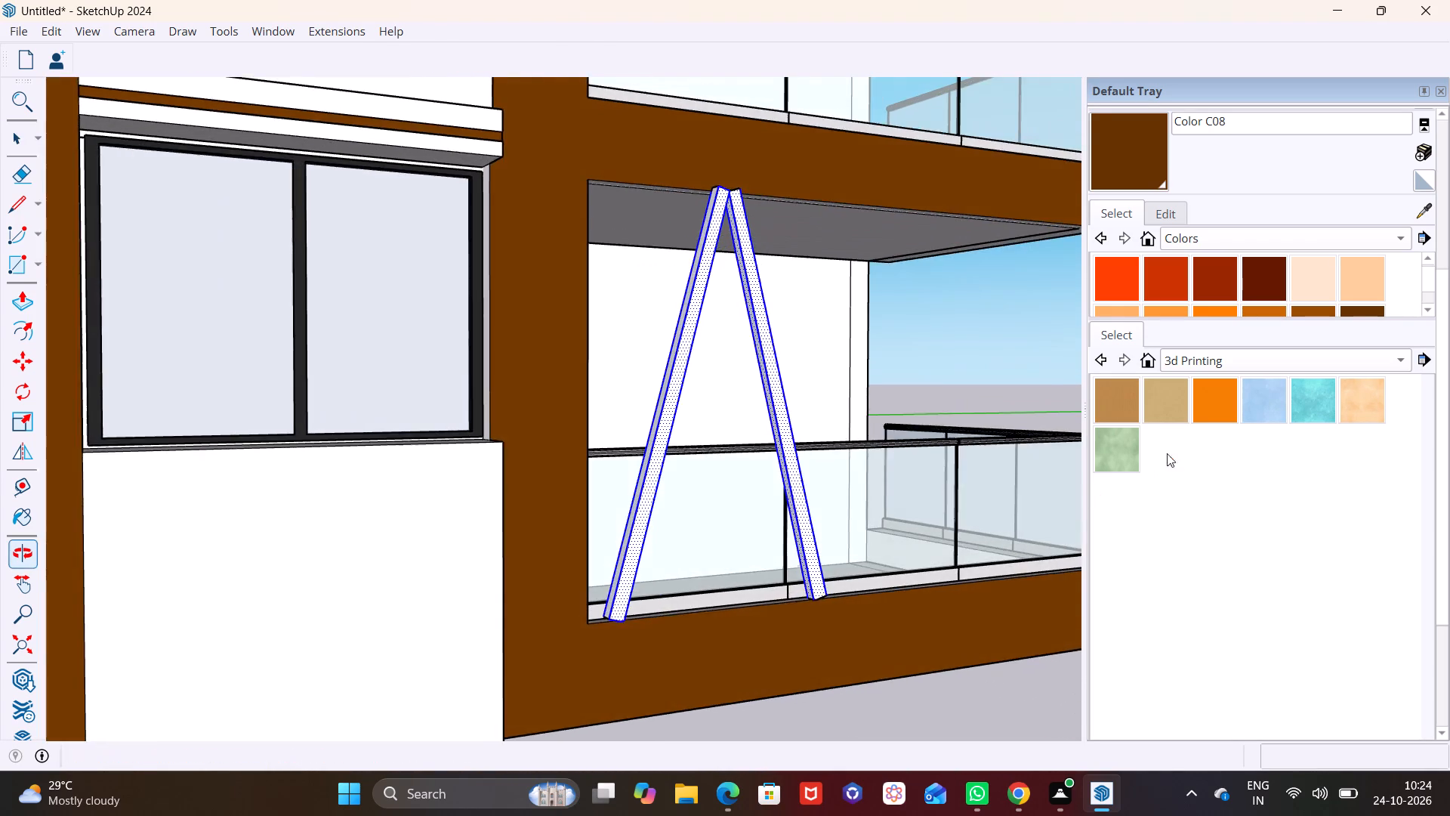
pyautogui.scroll(6, 797, 425)
pyautogui.moveTo(732, 441); pyautogui.dragTo(788, 457, button='middle')
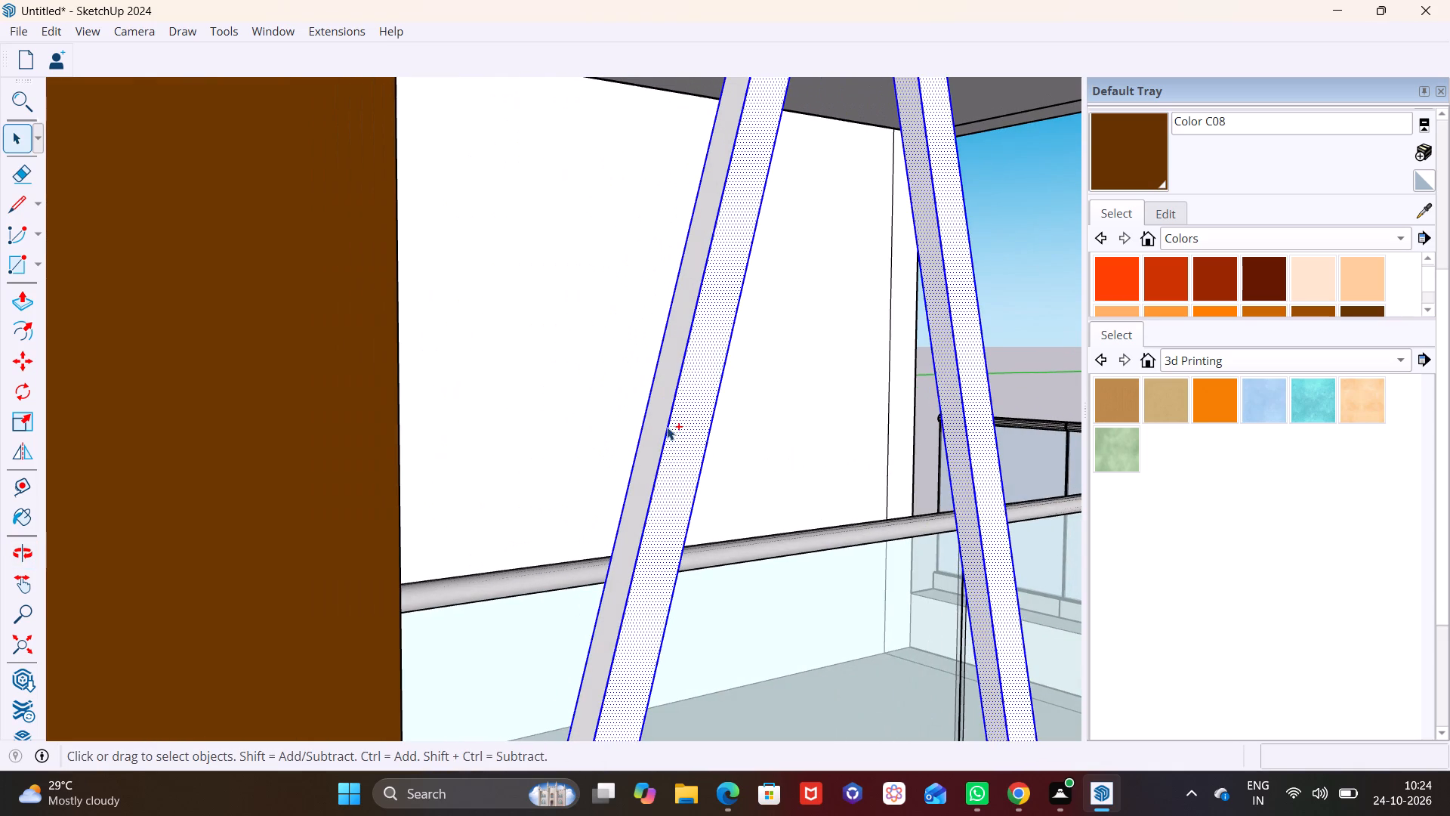
pyautogui.keyDown('ctrl'); pyautogui.doubleClick(665, 425); pyautogui.keyUp('ctrl')
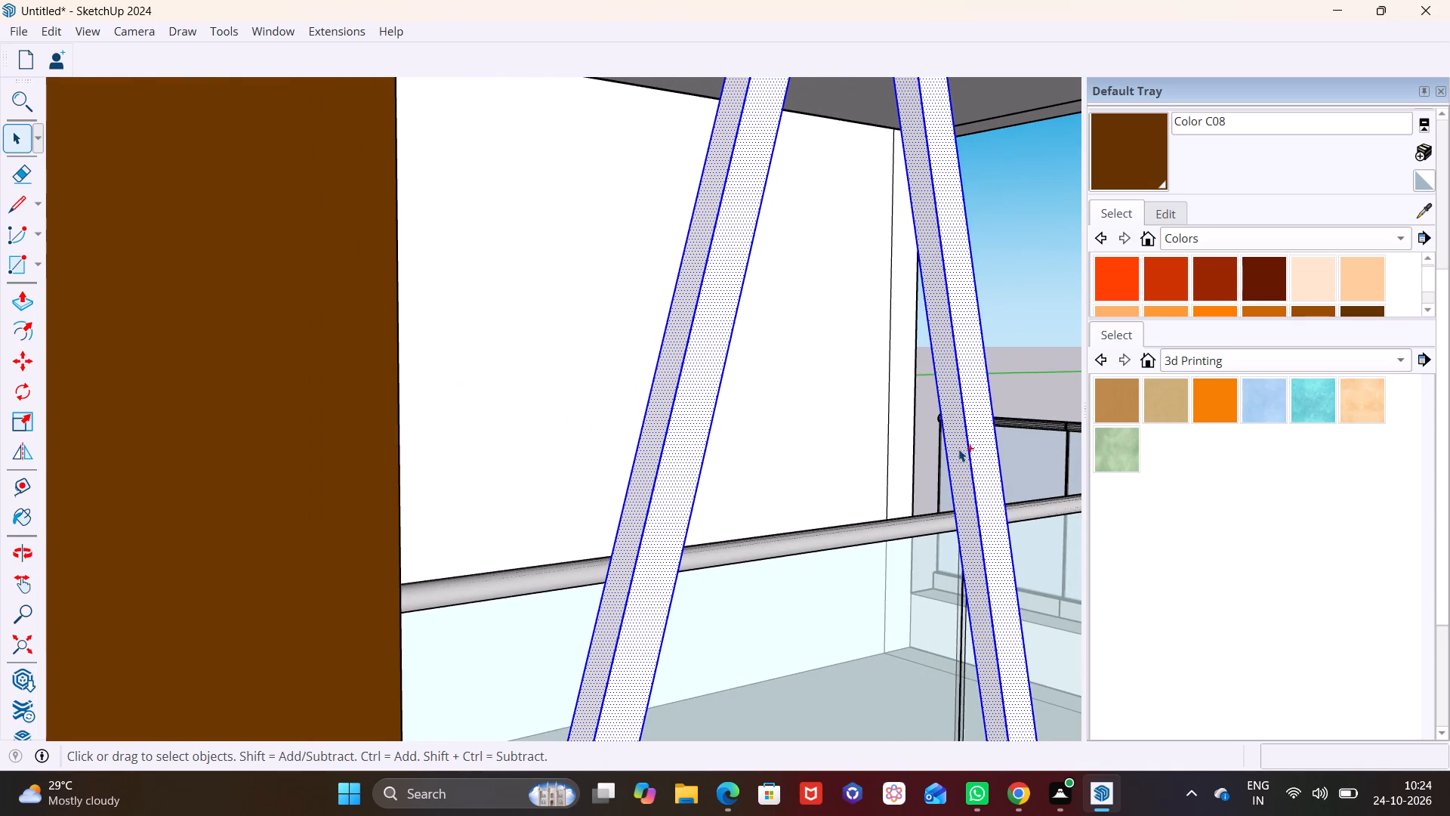
pyautogui.keyDown('ctrl'); pyautogui.doubleClick(958, 449); pyautogui.keyUp('ctrl')
pyautogui.scroll(-12, 959, 448)
pyautogui.moveTo(744, 515); pyautogui.dragTo(654, 504, button='middle')
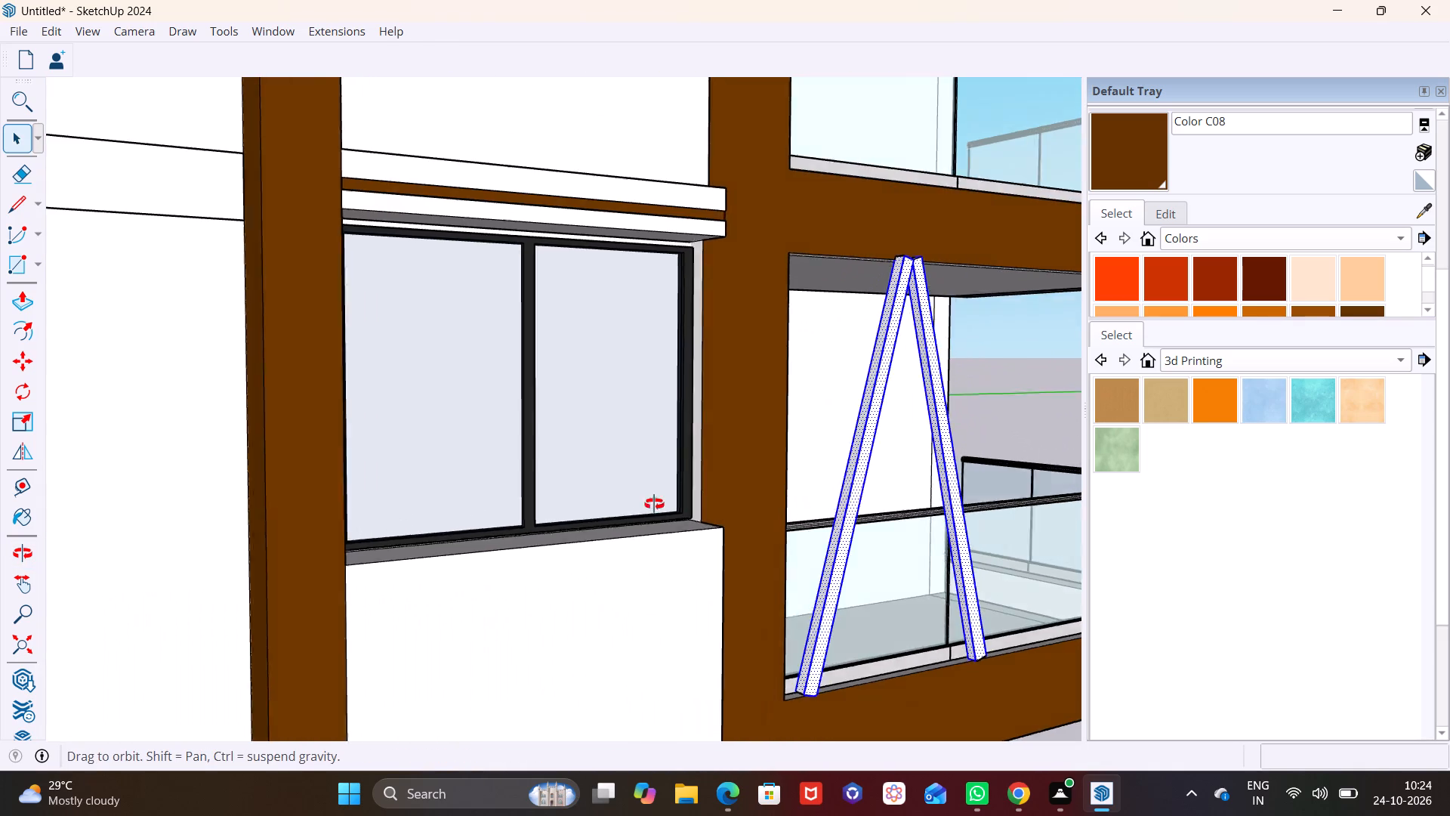
pyautogui.moveTo(654, 504); pyautogui.dragTo(488, 485, button='middle')
pyautogui.scroll(-6, 653, 489)
pyautogui.moveTo(698, 493); pyautogui.dragTo(590, 509, button='middle')
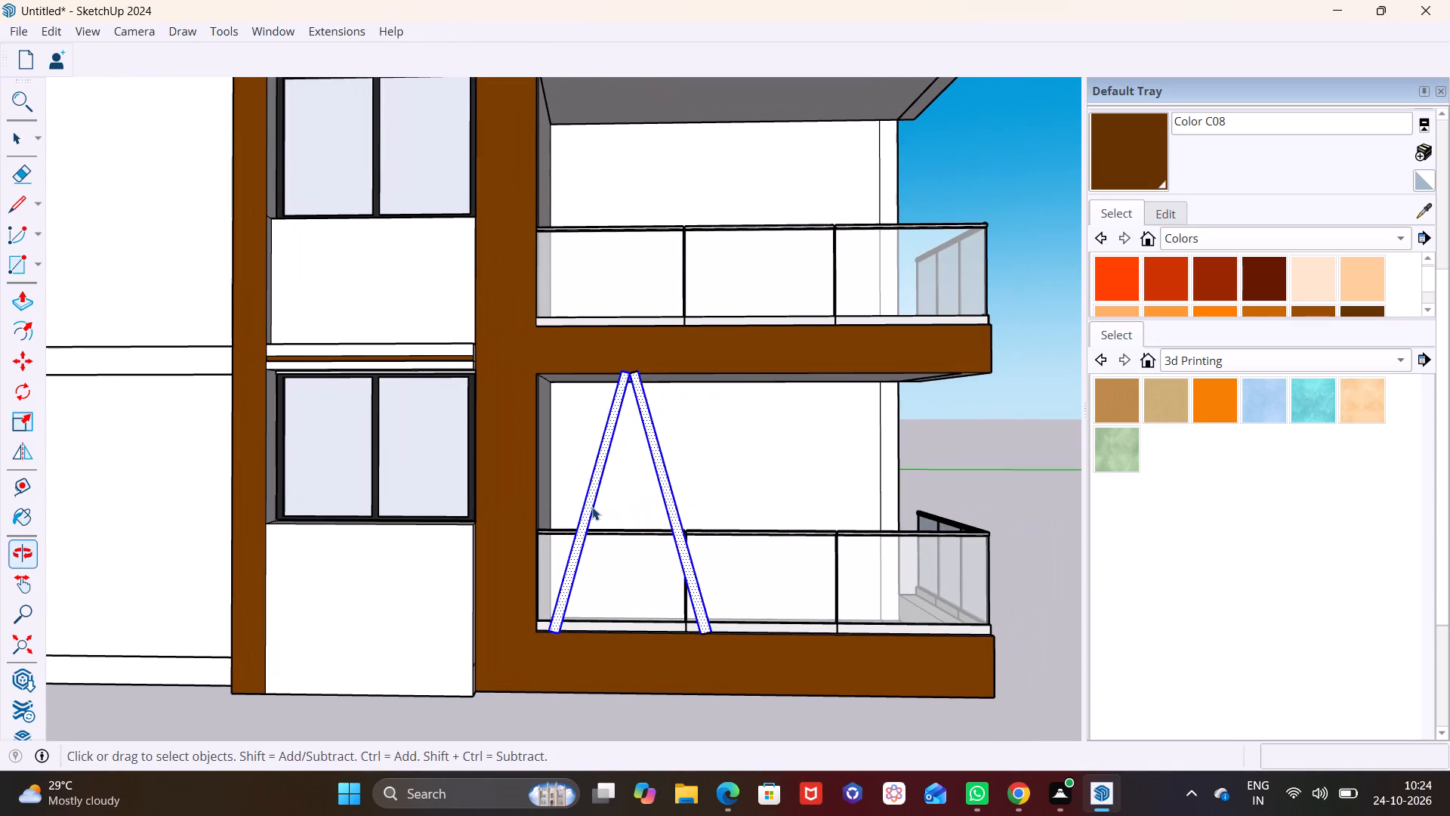
pyautogui.press('m')
pyautogui.scroll(1, 557, 626)
pyautogui.click(551, 629)
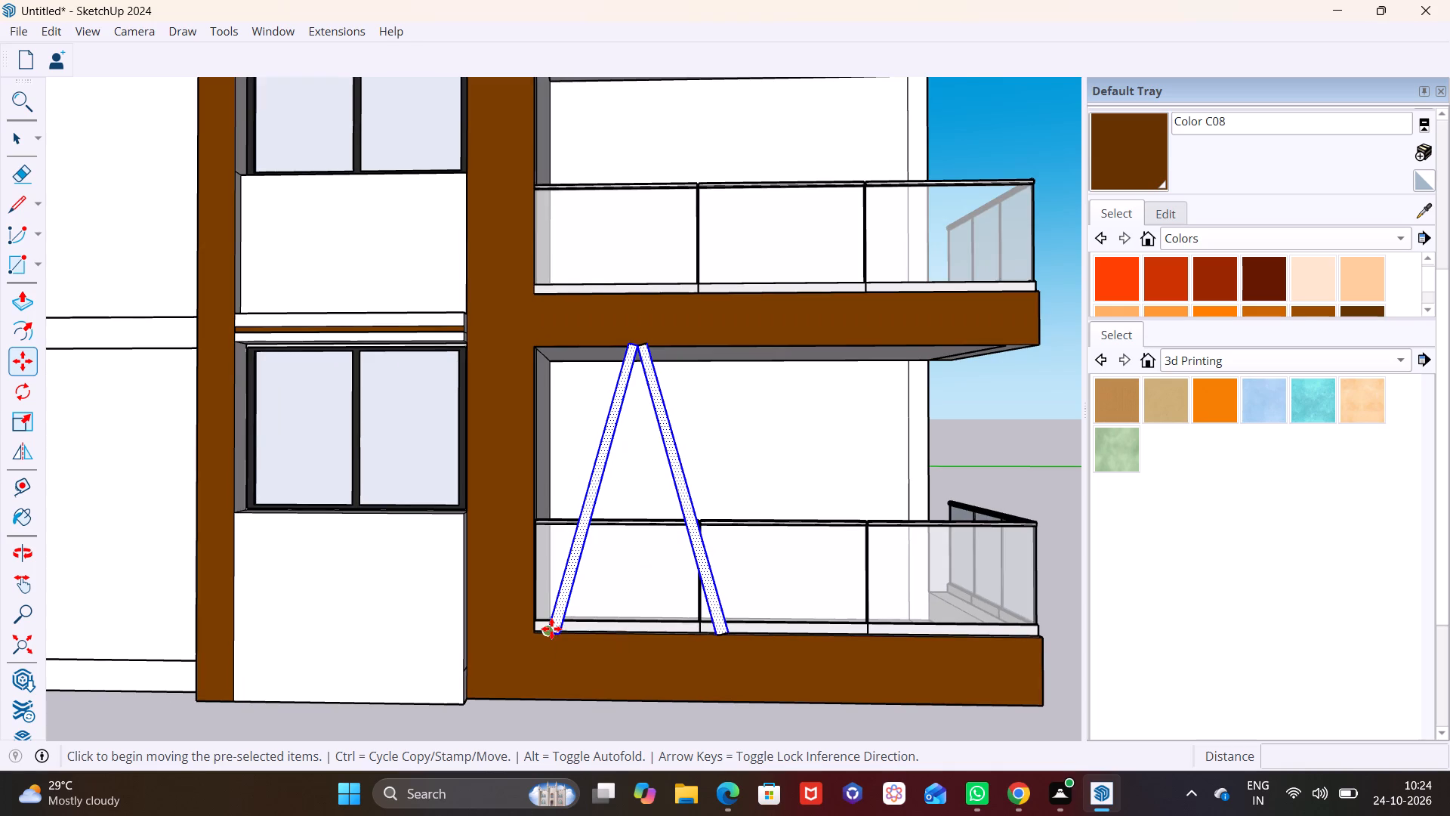
pyautogui.scroll(-3, 664, 447)
pyautogui.keyDown('shift'); pyautogui.moveTo(671, 444); pyautogui.dragTo(556, 728, button='middle'); pyautogui.keyUp('shift')
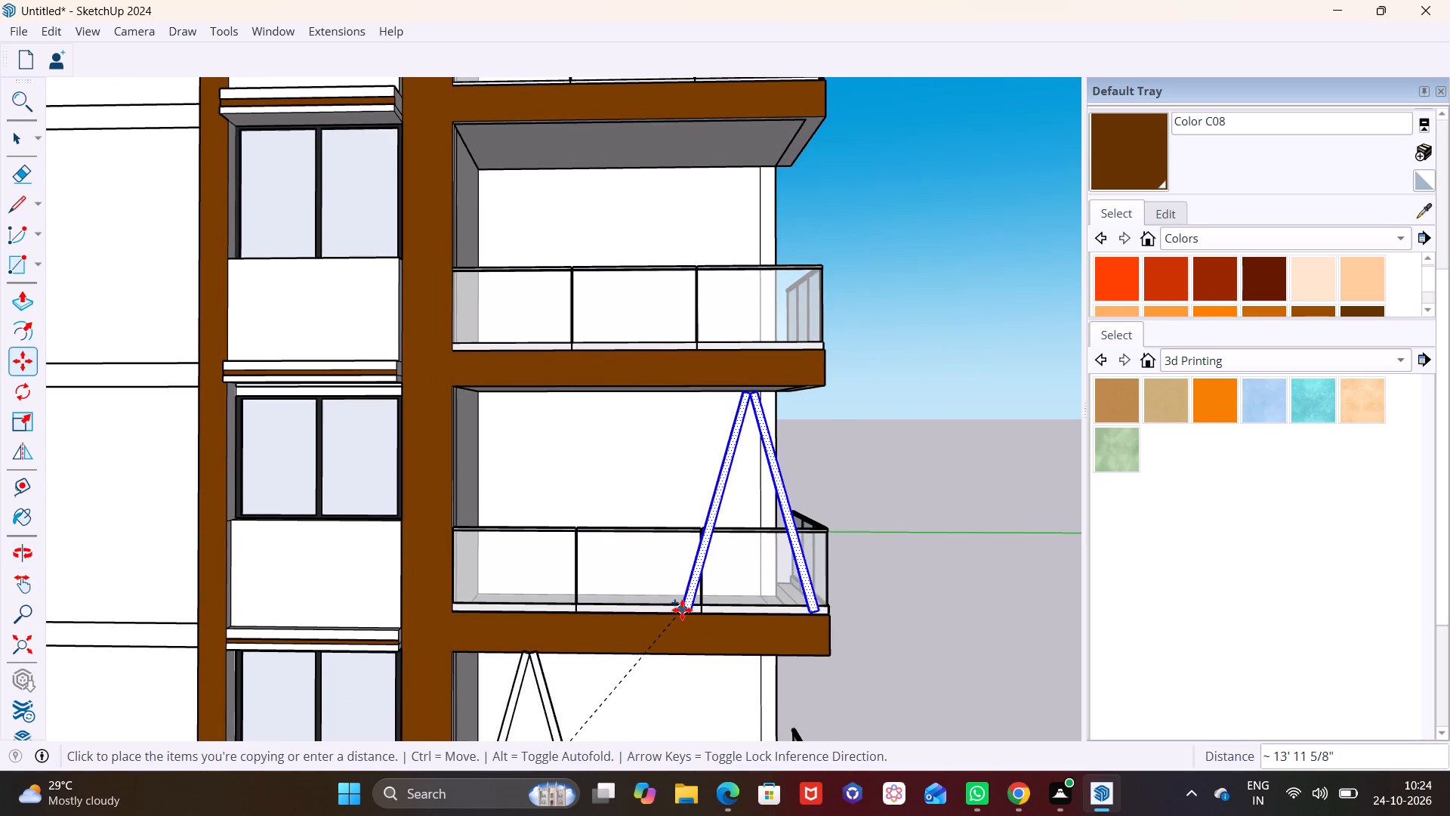
pyautogui.click(684, 611)
pyautogui.click(684, 611)
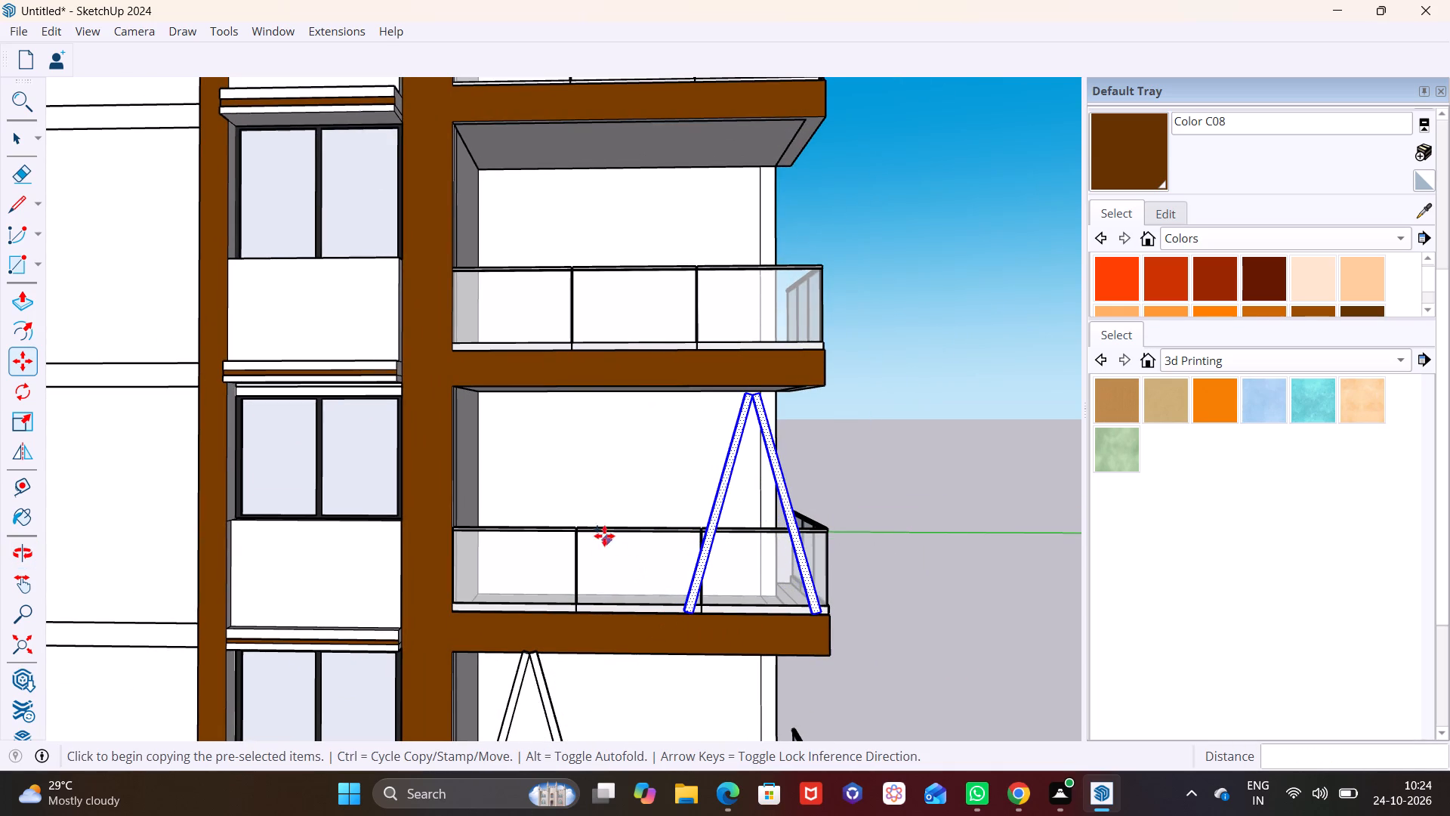
# Copy the second balcony's brace pair about 13' 10" to the third balcony, beside the wide brown column.
pyautogui.click(690, 607)
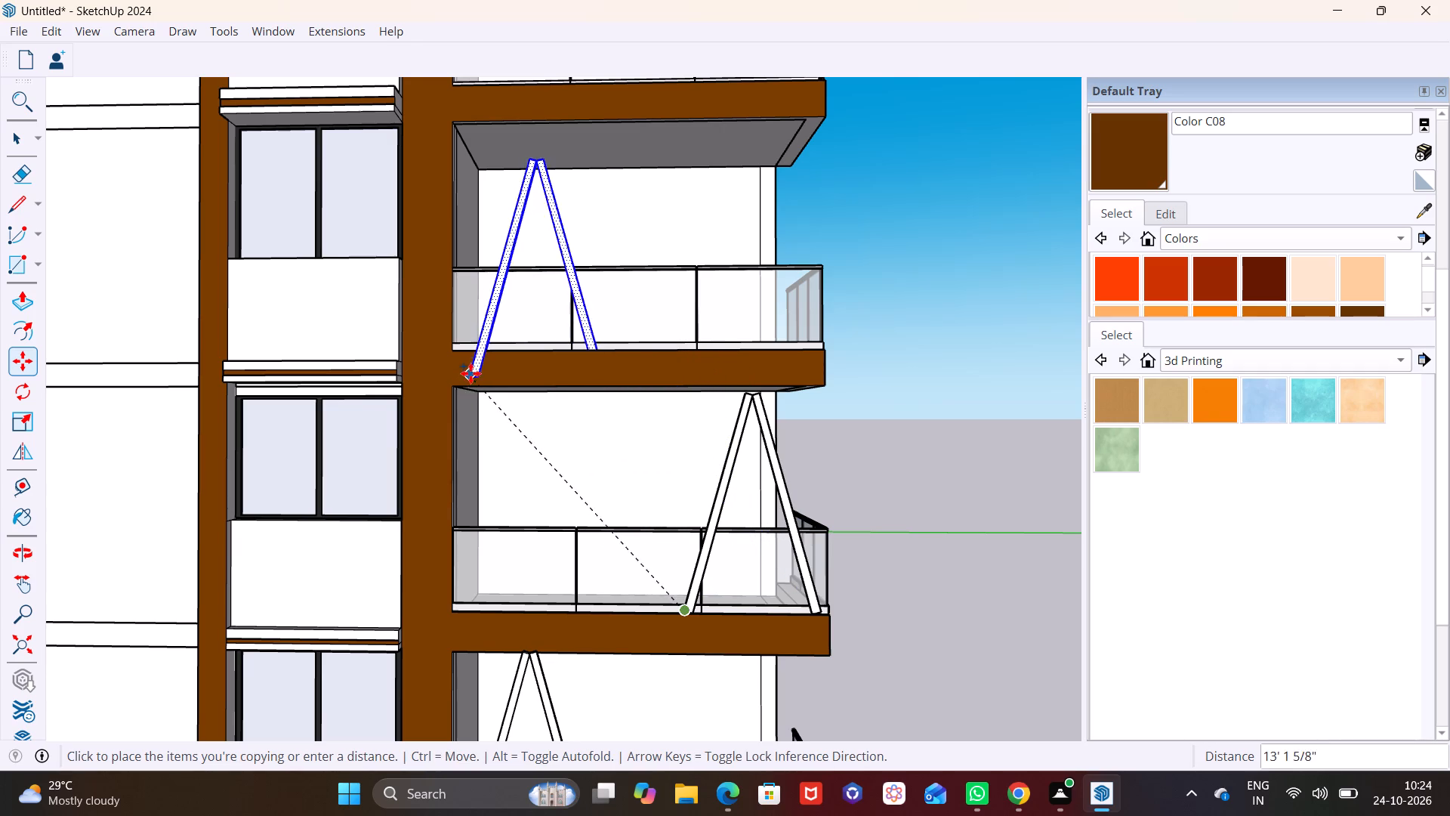
pyautogui.scroll(6, 474, 372)
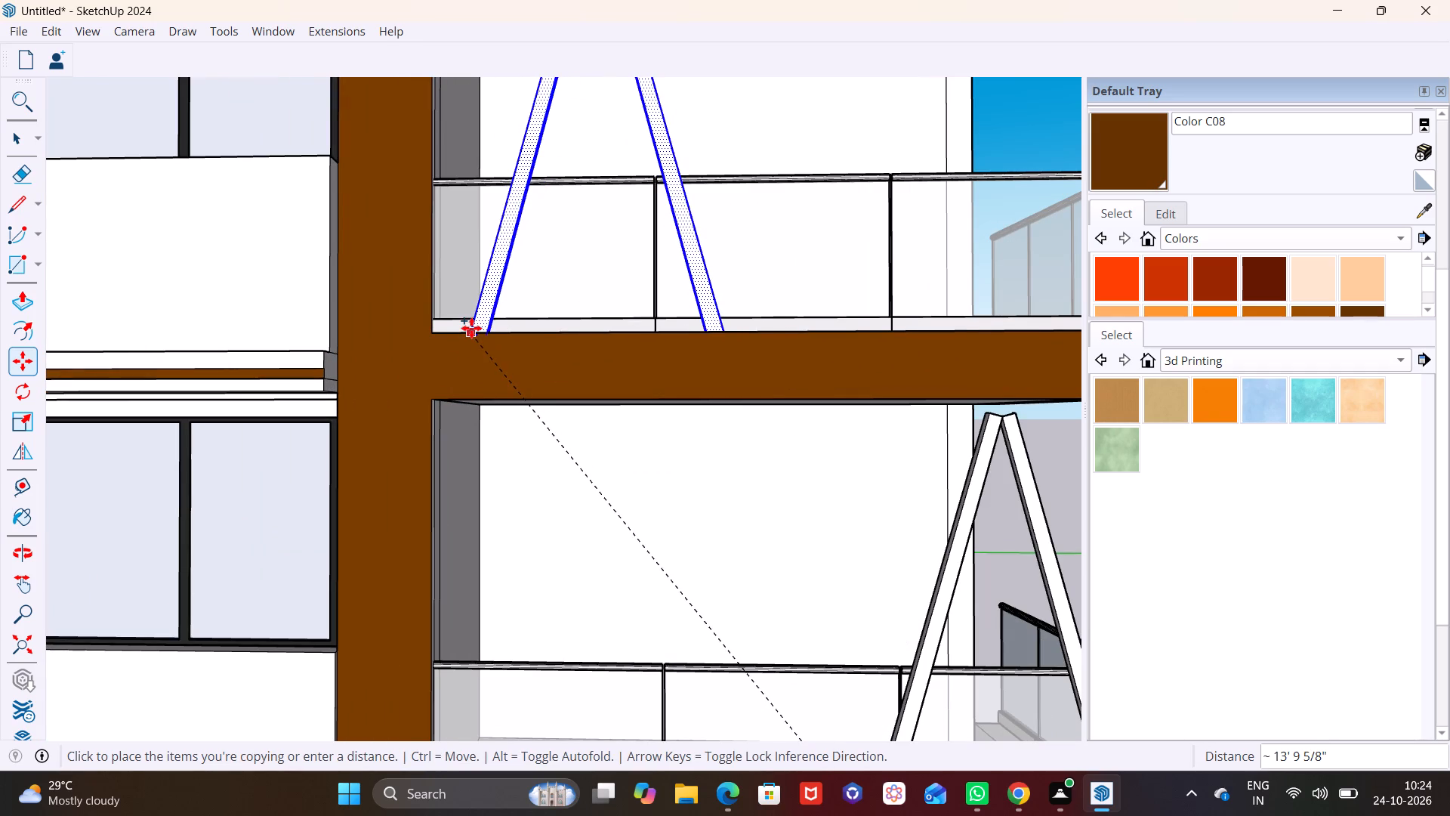
pyautogui.click(471, 328)
# Copy the third balcony's brace pair about 13' 11" to the outer end of the top balcony.
pyautogui.scroll(-6, 498, 331)
pyautogui.keyDown('shift'); pyautogui.moveTo(498, 331); pyautogui.dragTo(489, 679, button='middle'); pyautogui.keyUp('shift')
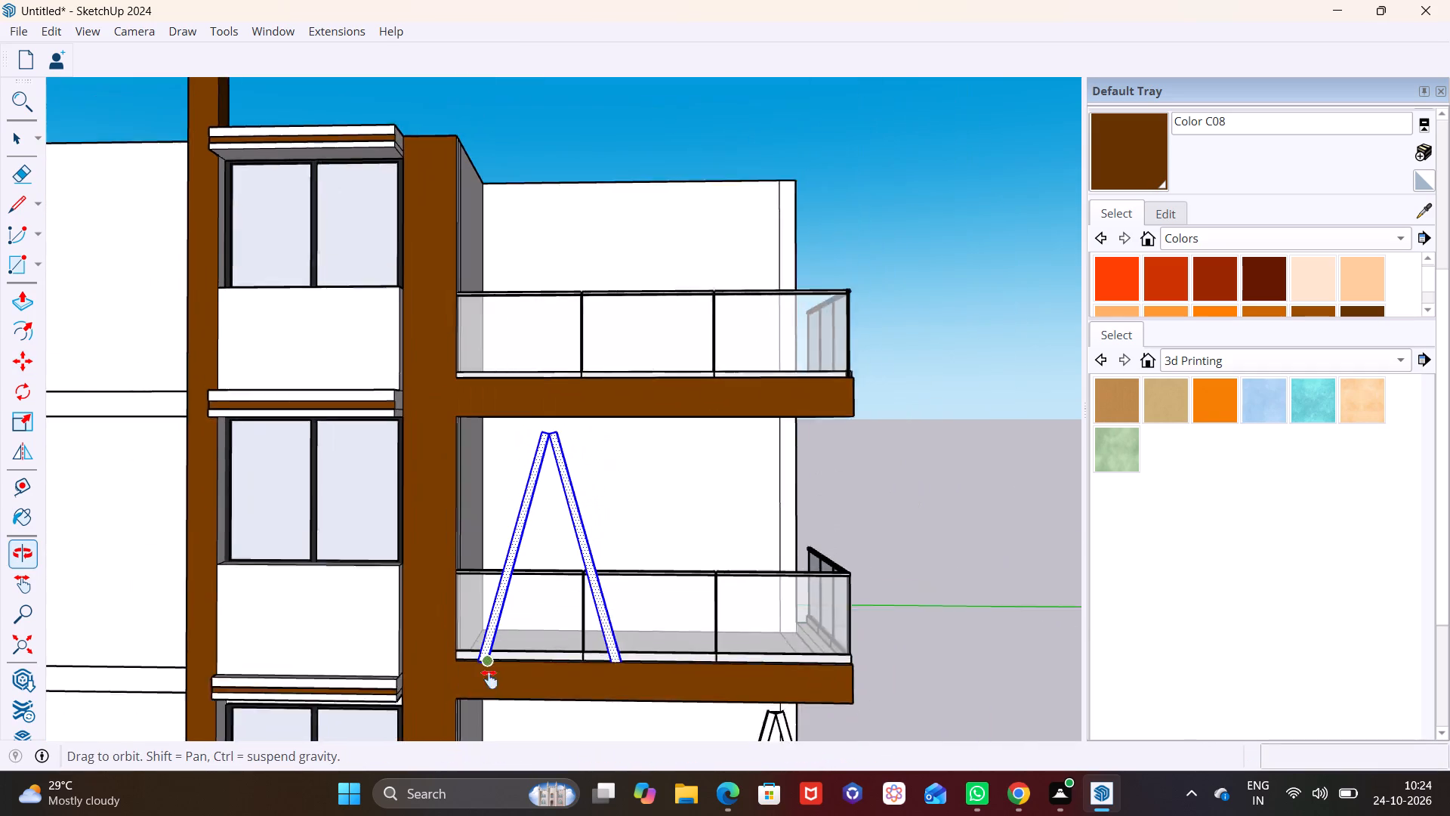
pyautogui.keyDown('shift'); pyautogui.moveTo(489, 679); pyautogui.dragTo(487, 691, button='middle'); pyautogui.keyUp('shift')
pyautogui.click(471, 693)
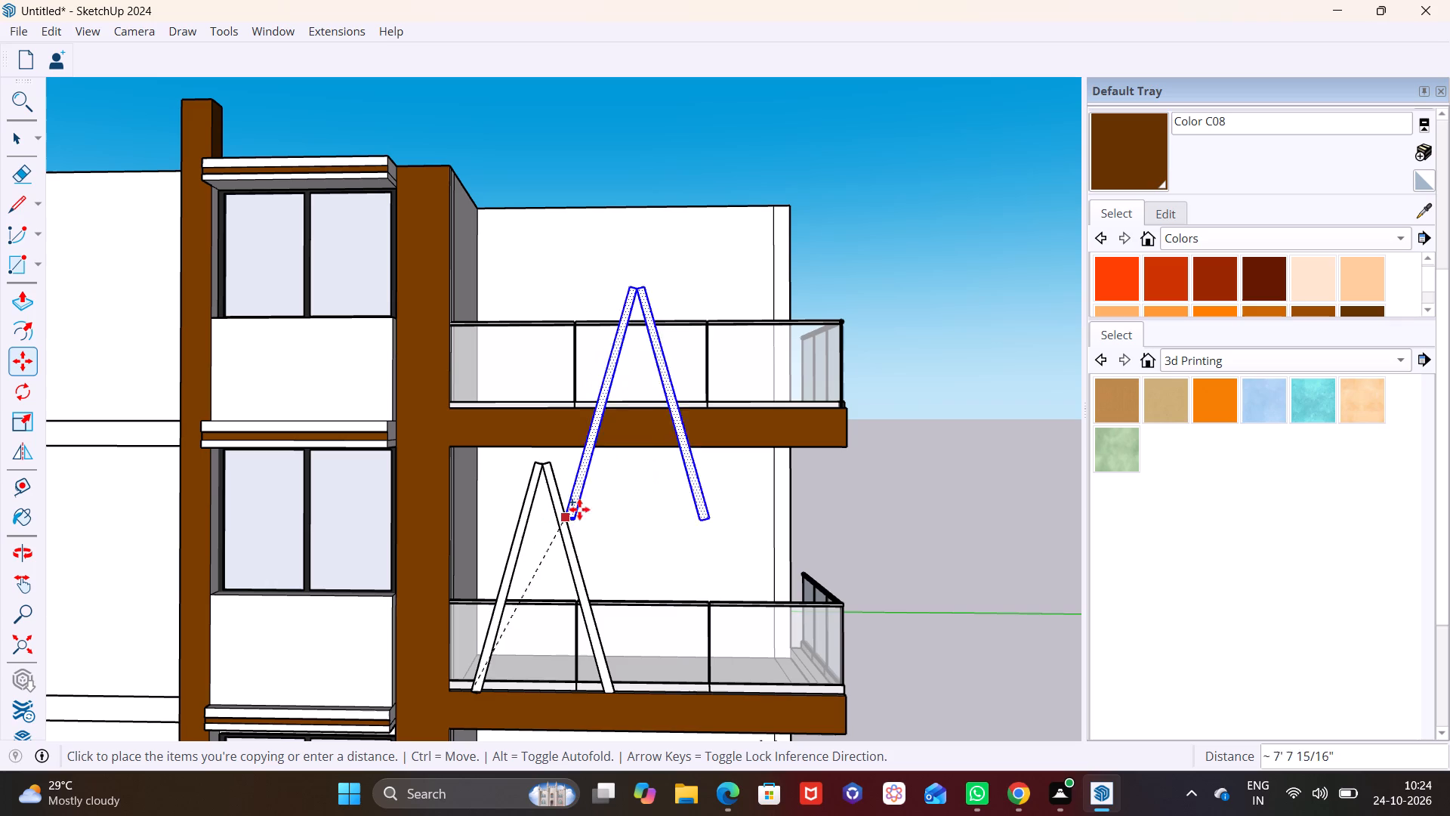
pyautogui.click(685, 406)
pyautogui.press('space')
pyautogui.click(1088, 590)
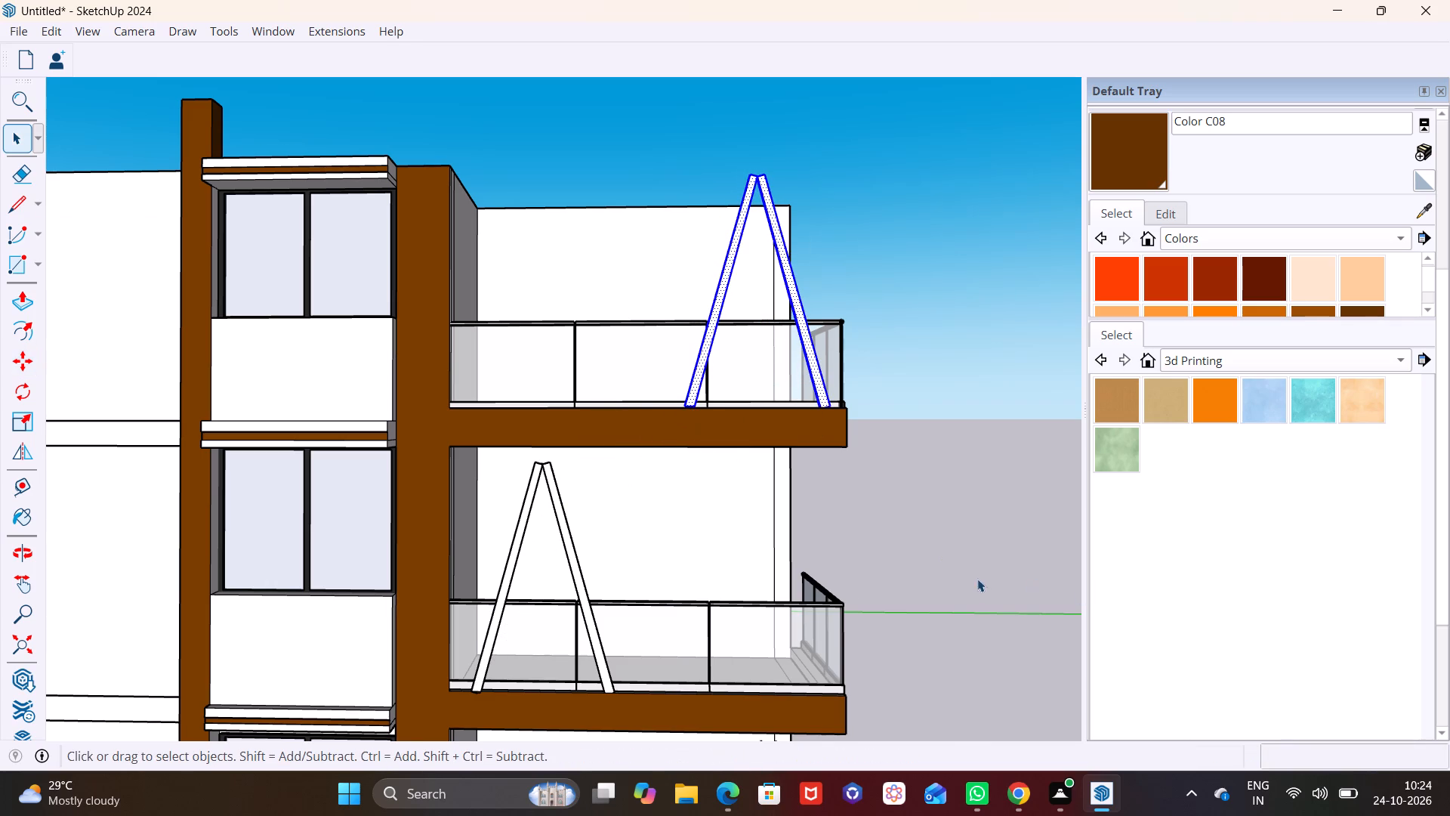
# Inspect the alternating brace pairs on all four balconies across the whole facade.
pyautogui.scroll(-10, 977, 580)
pyautogui.keyDown('shift'); pyautogui.moveTo(913, 669); pyautogui.dragTo(784, 492, button='middle'); pyautogui.keyUp('shift')
pyautogui.scroll(-4, 782, 545)
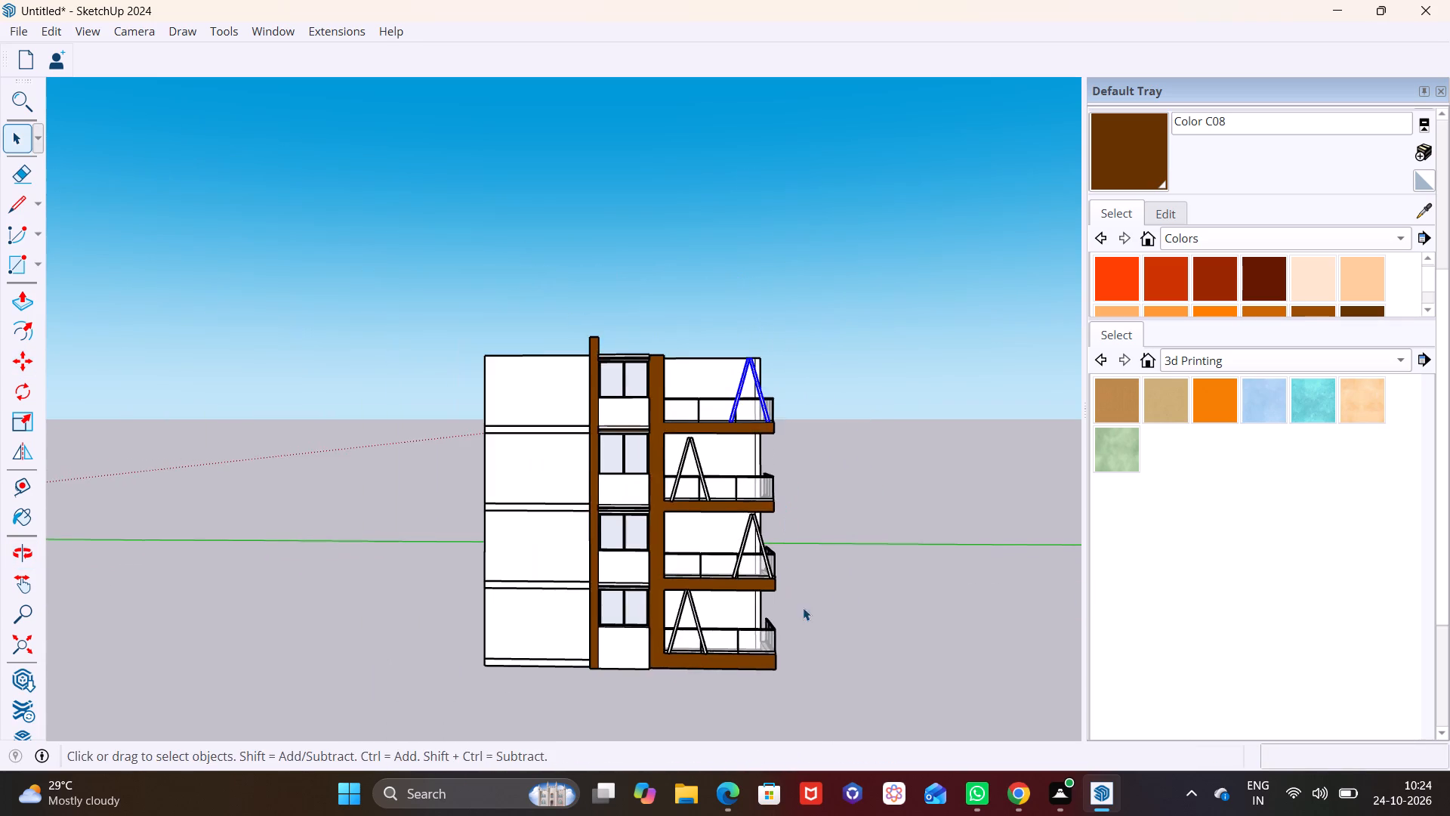
pyautogui.moveTo(803, 607); pyautogui.dragTo(919, 574, button='middle')
pyautogui.scroll(1, 760, 567)
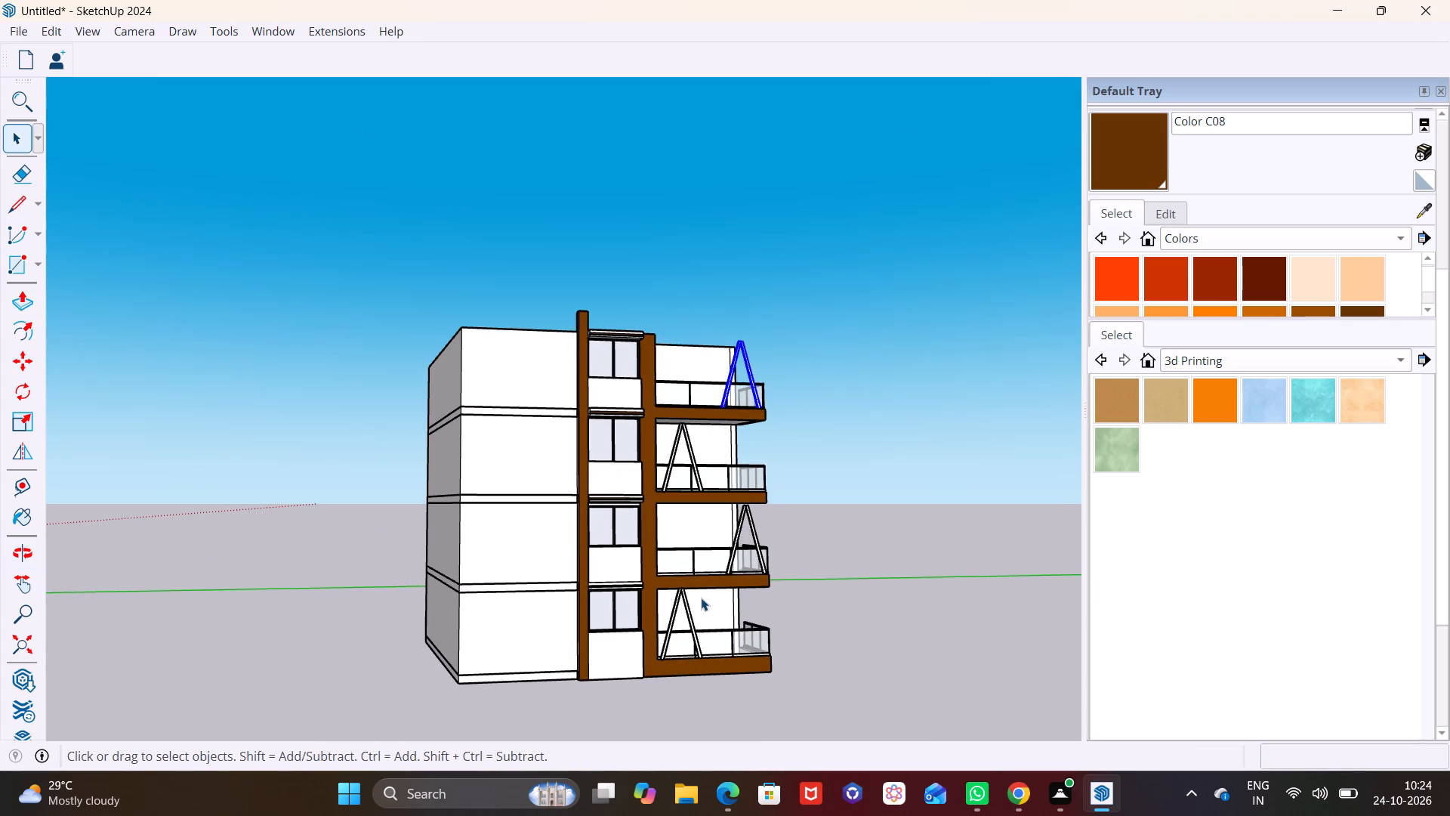
pyautogui.scroll(5, 701, 598)
pyautogui.moveTo(698, 562); pyautogui.dragTo(647, 609, button='middle')
pyautogui.moveTo(678, 582); pyautogui.dragTo(647, 607)
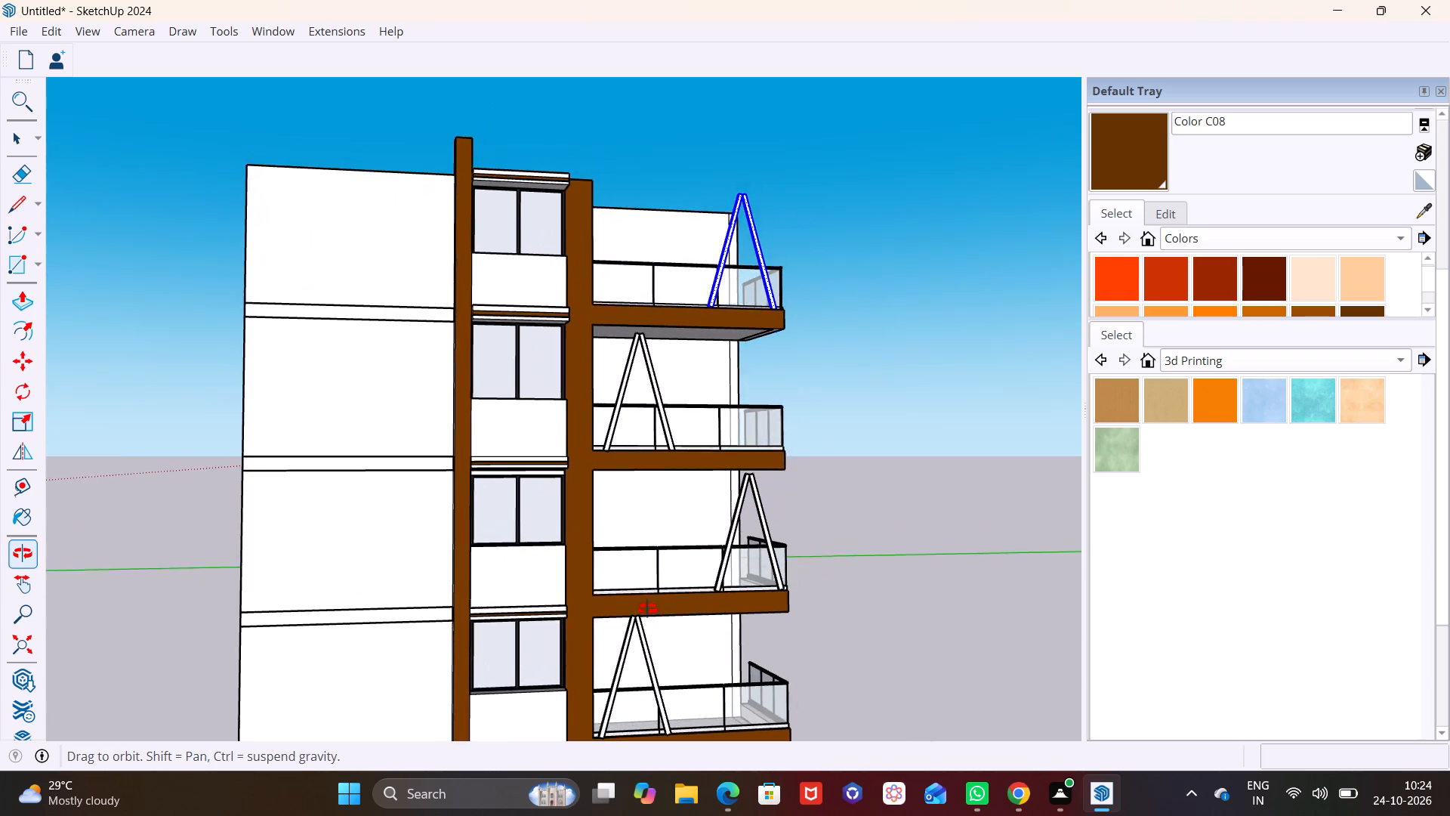
pyautogui.moveTo(647, 609); pyautogui.dragTo(588, 686, button='middle')
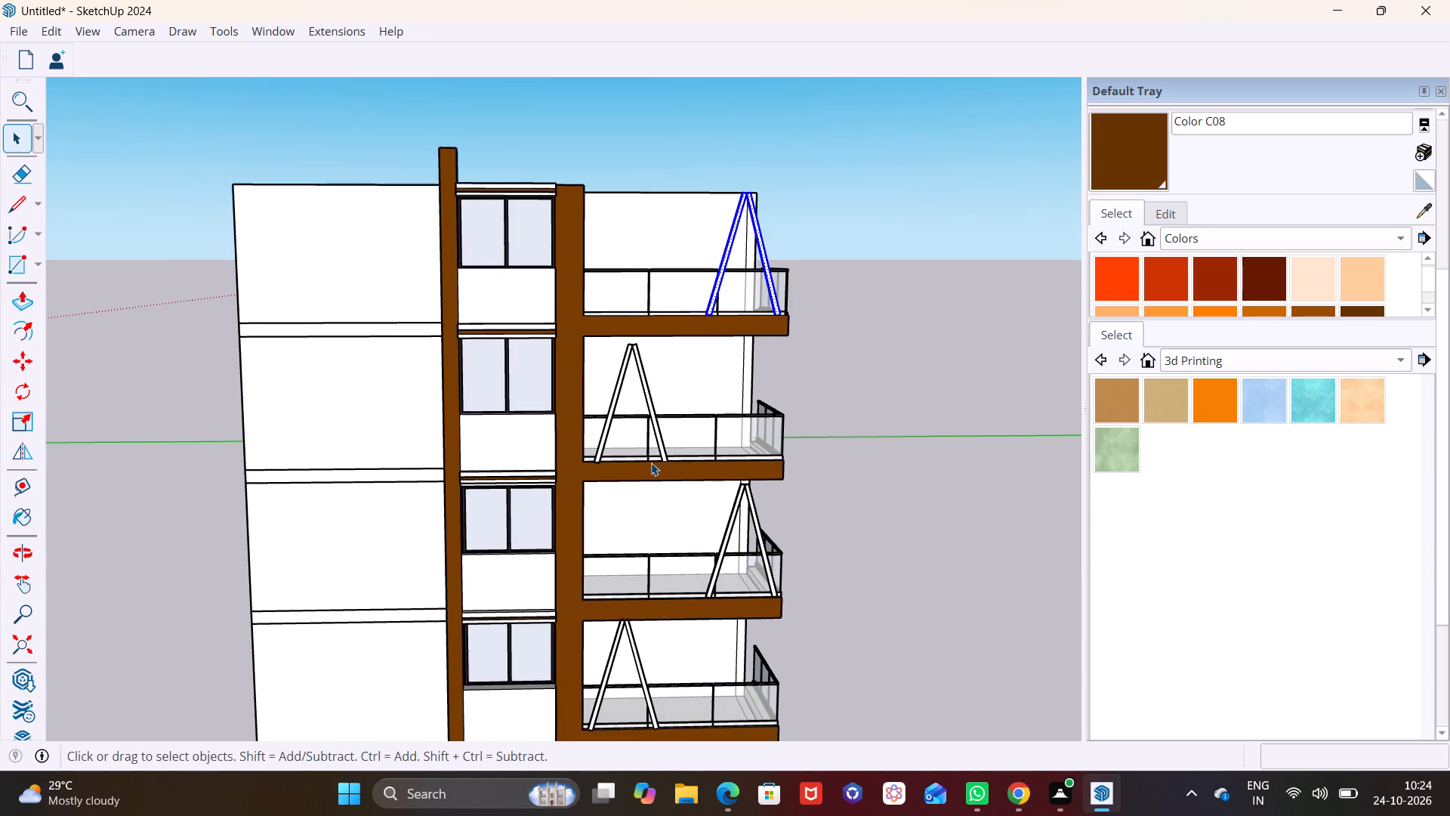
# Draw an upright Rotated Rectangle 1' high along the full outer top edge of the roof's rear parapet wall.
pyautogui.moveTo(651, 462); pyautogui.dragTo(567, 626, button='middle')
pyautogui.moveTo(578, 489); pyautogui.dragTo(510, 682, button='middle')
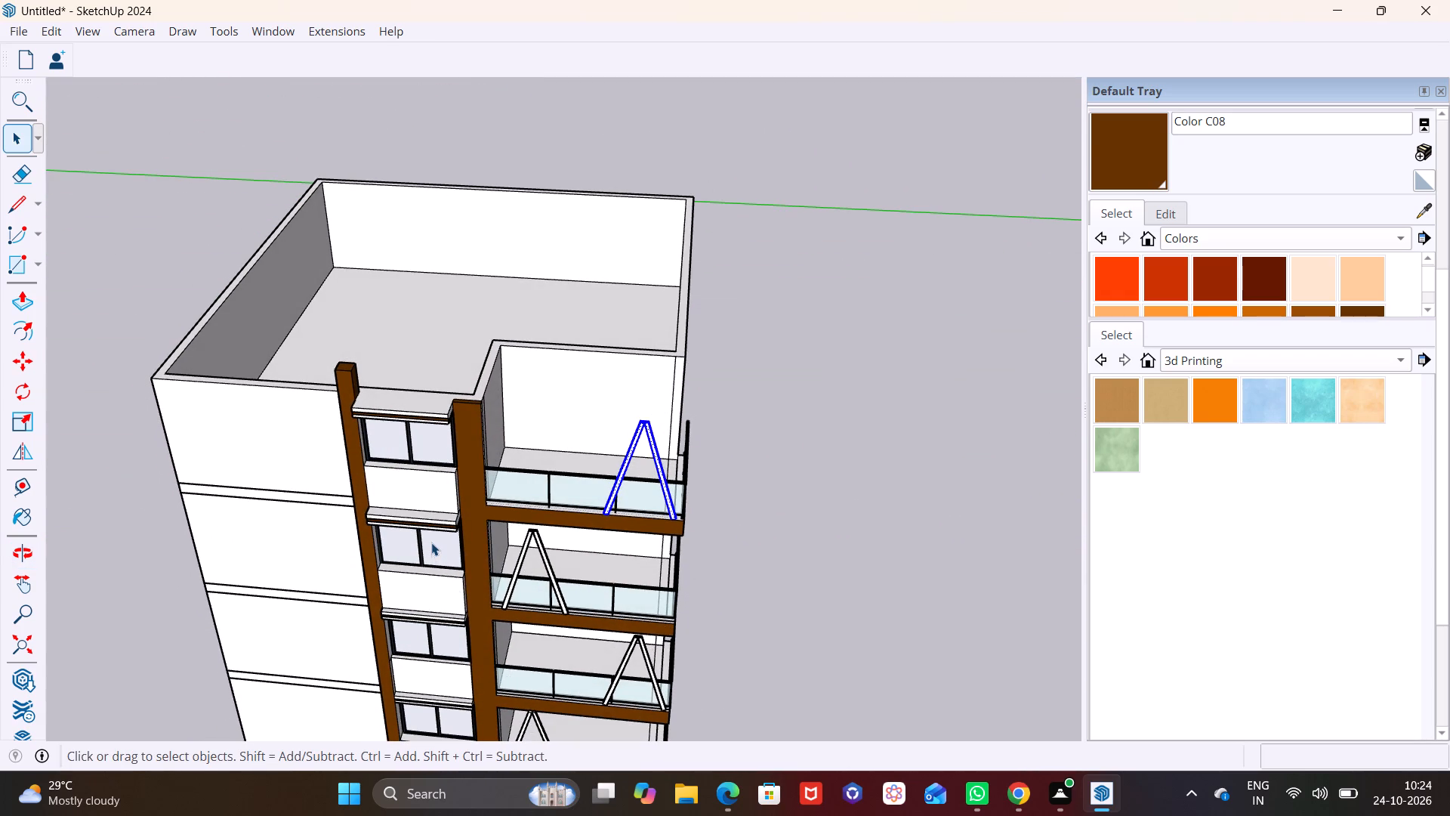
pyautogui.moveTo(431, 542); pyautogui.dragTo(506, 629, button='middle')
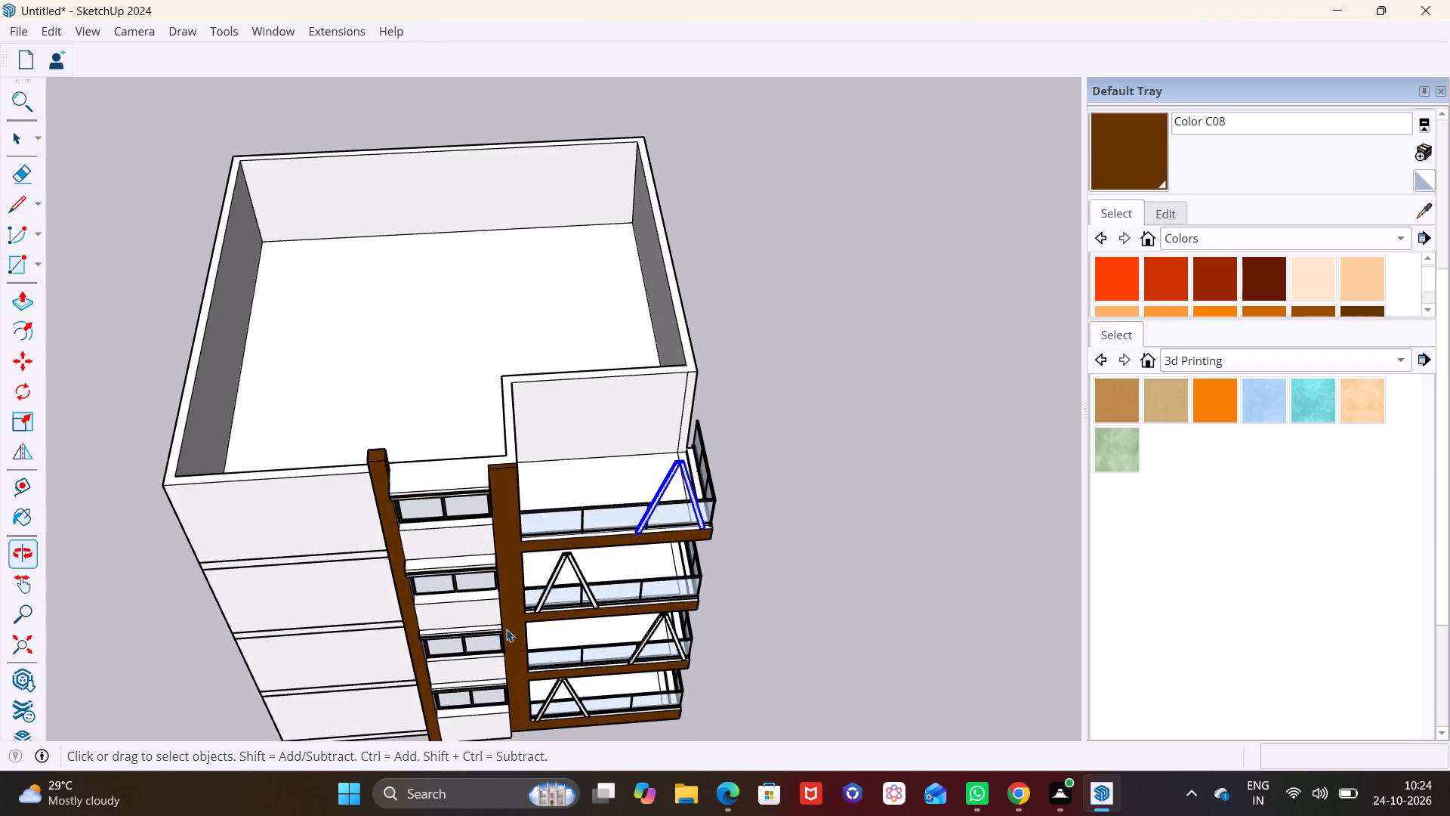
pyautogui.moveTo(506, 629); pyautogui.dragTo(517, 651, button='middle')
pyautogui.scroll(3, 269, 232)
pyautogui.click(42, 260)
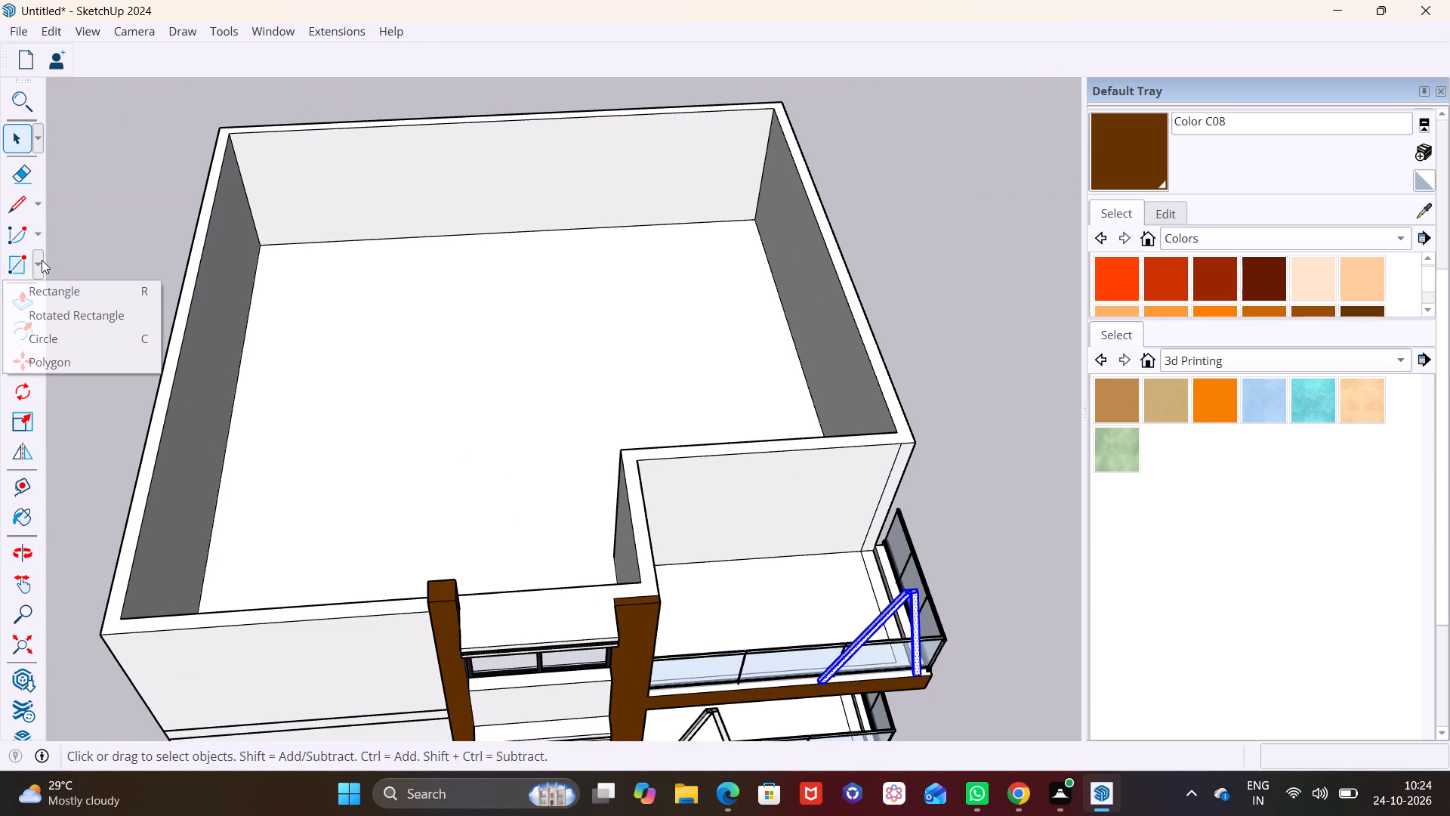
pyautogui.click(60, 311)
pyautogui.scroll(2, 247, 118)
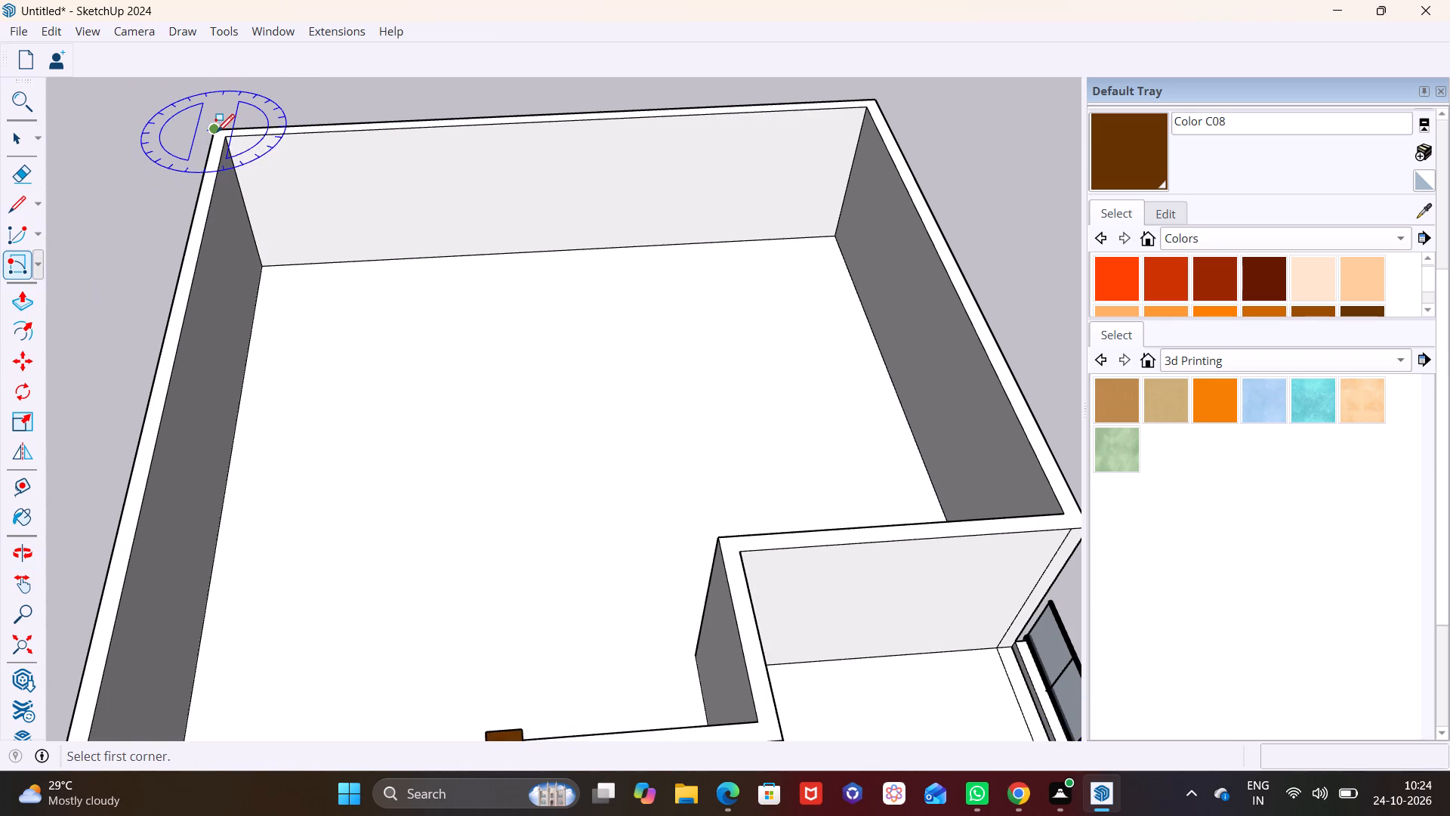
pyautogui.click(216, 131)
pyautogui.click(872, 100)
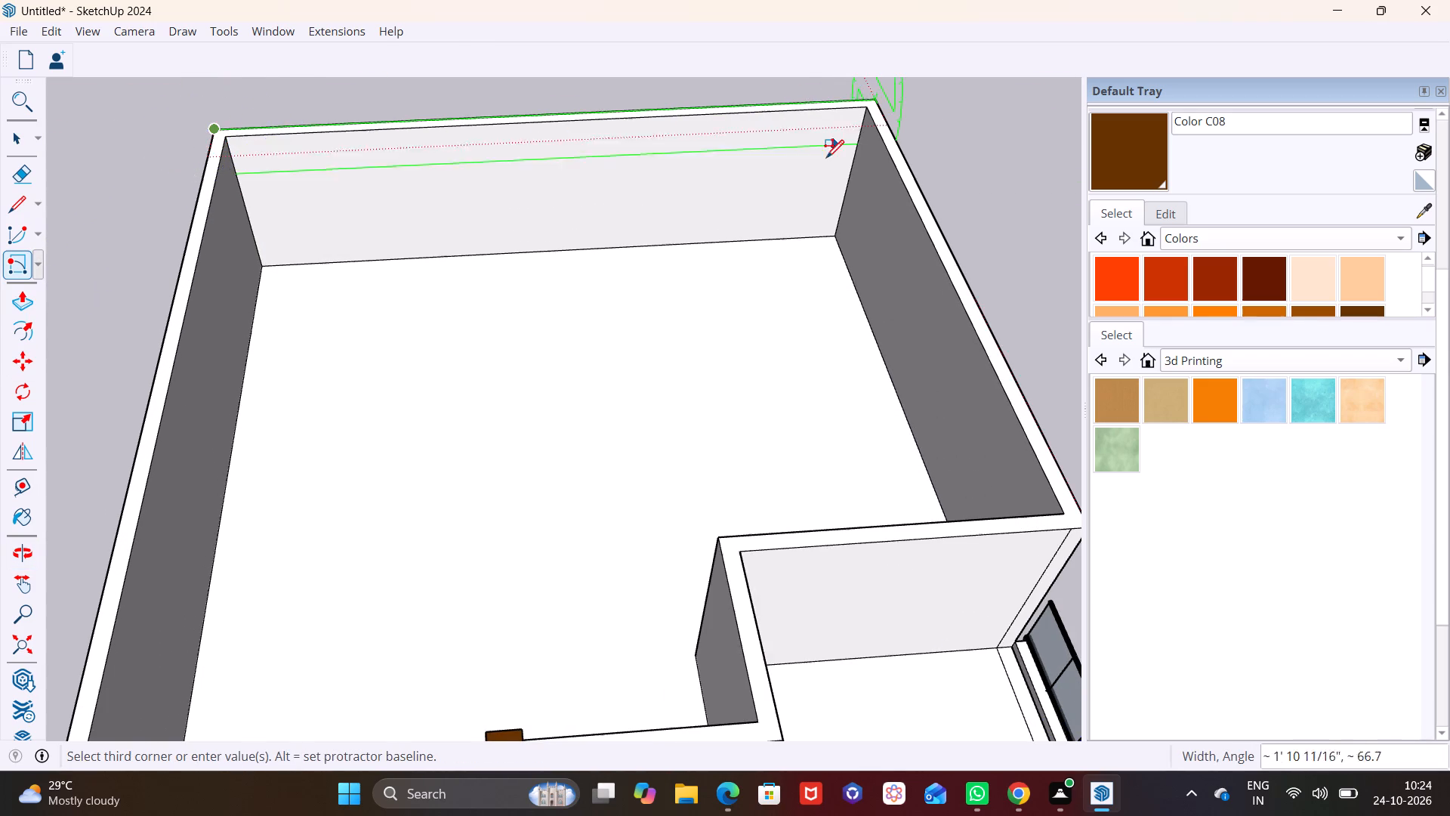
pyautogui.scroll(-6, 819, 178)
pyautogui.moveTo(743, 283); pyautogui.dragTo(740, 295, button='middle')
pyautogui.moveTo(690, 345); pyautogui.dragTo(893, 142, button='middle')
pyautogui.keyDown('shift'); pyautogui.moveTo(618, 221); pyautogui.dragTo(628, 494, button='middle'); pyautogui.keyUp('shift')
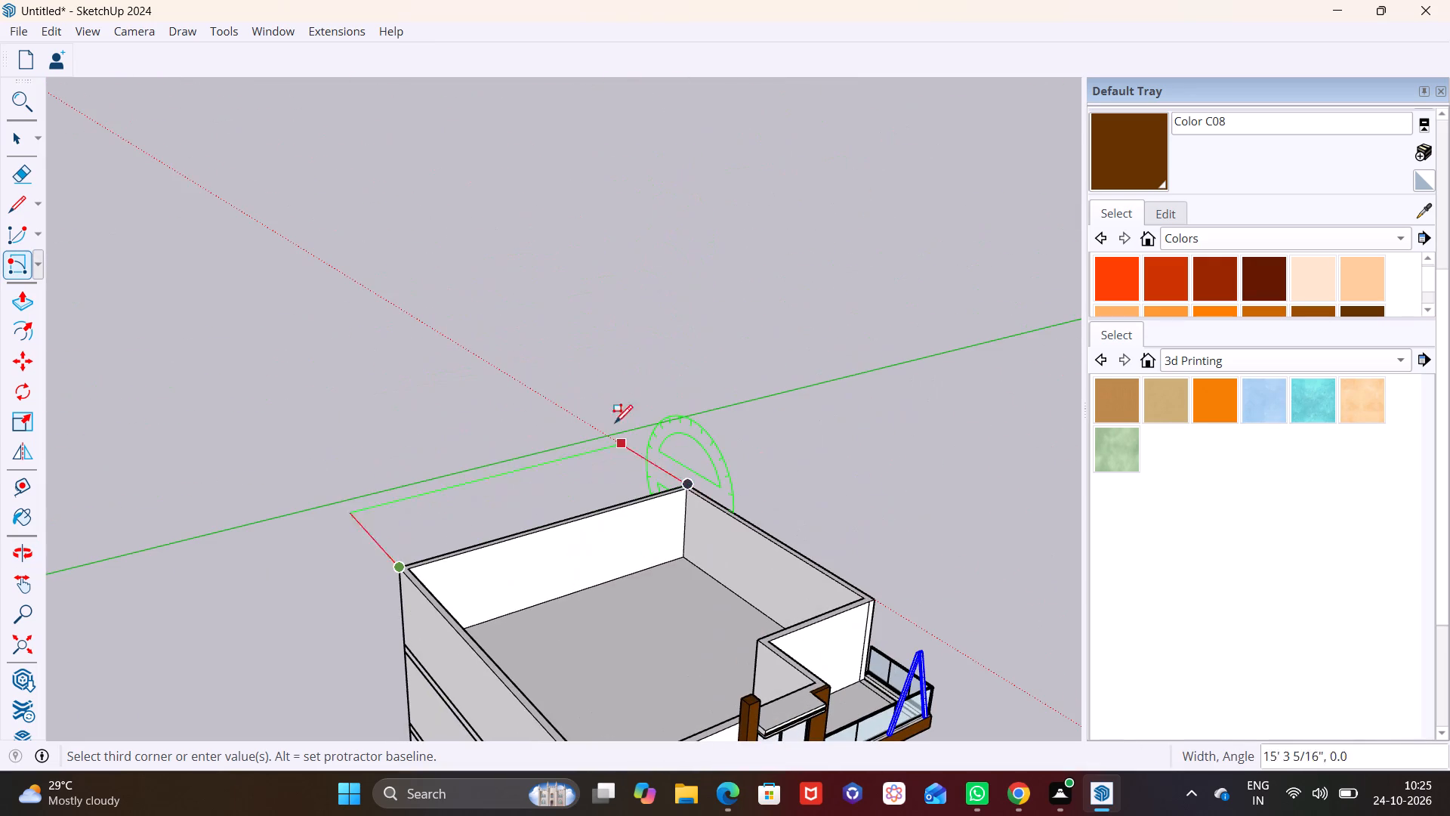
pyautogui.write("1'")
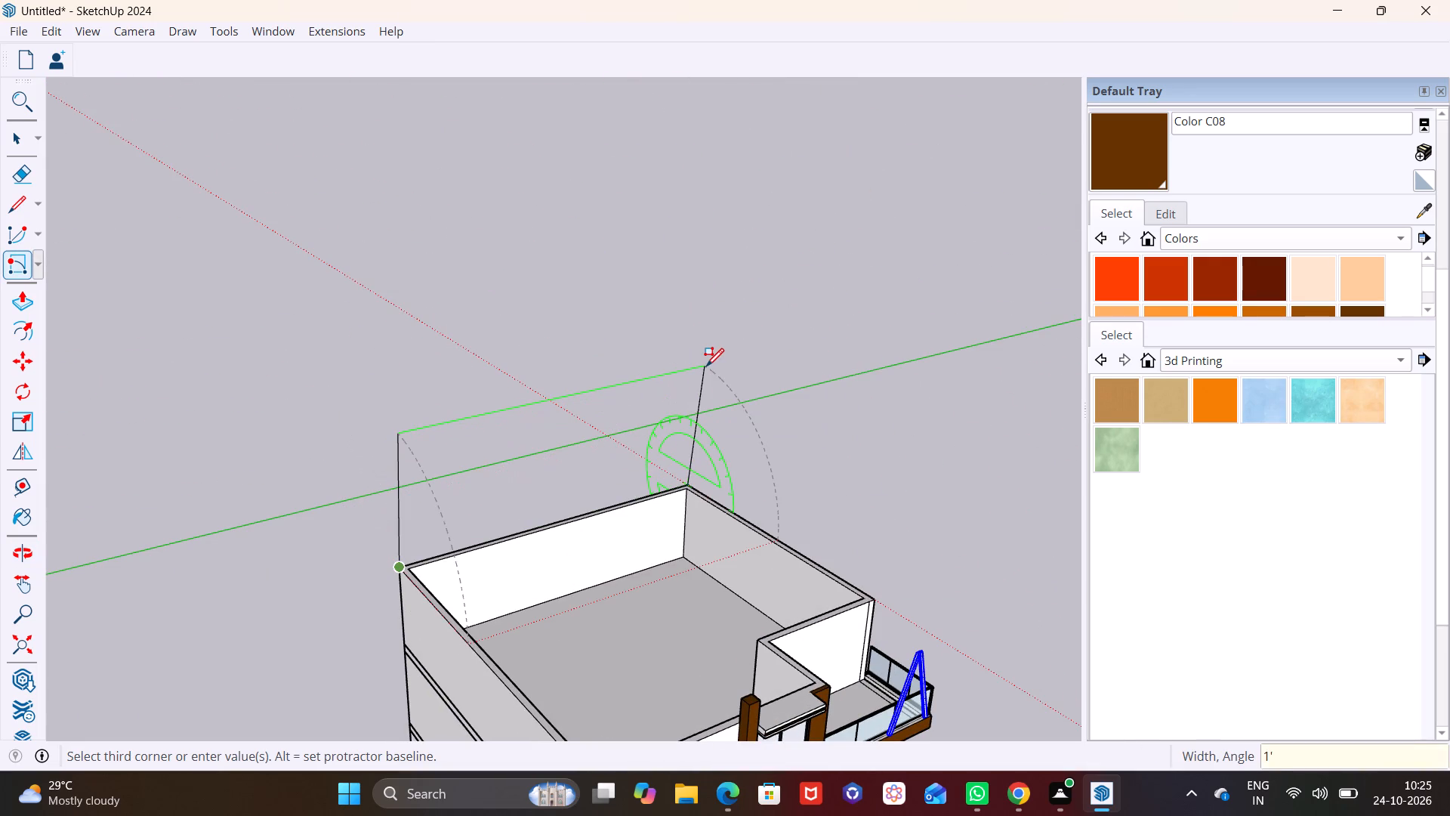
pyautogui.press('Return')
pyautogui.scroll(9, 609, 552)
pyautogui.press('space')
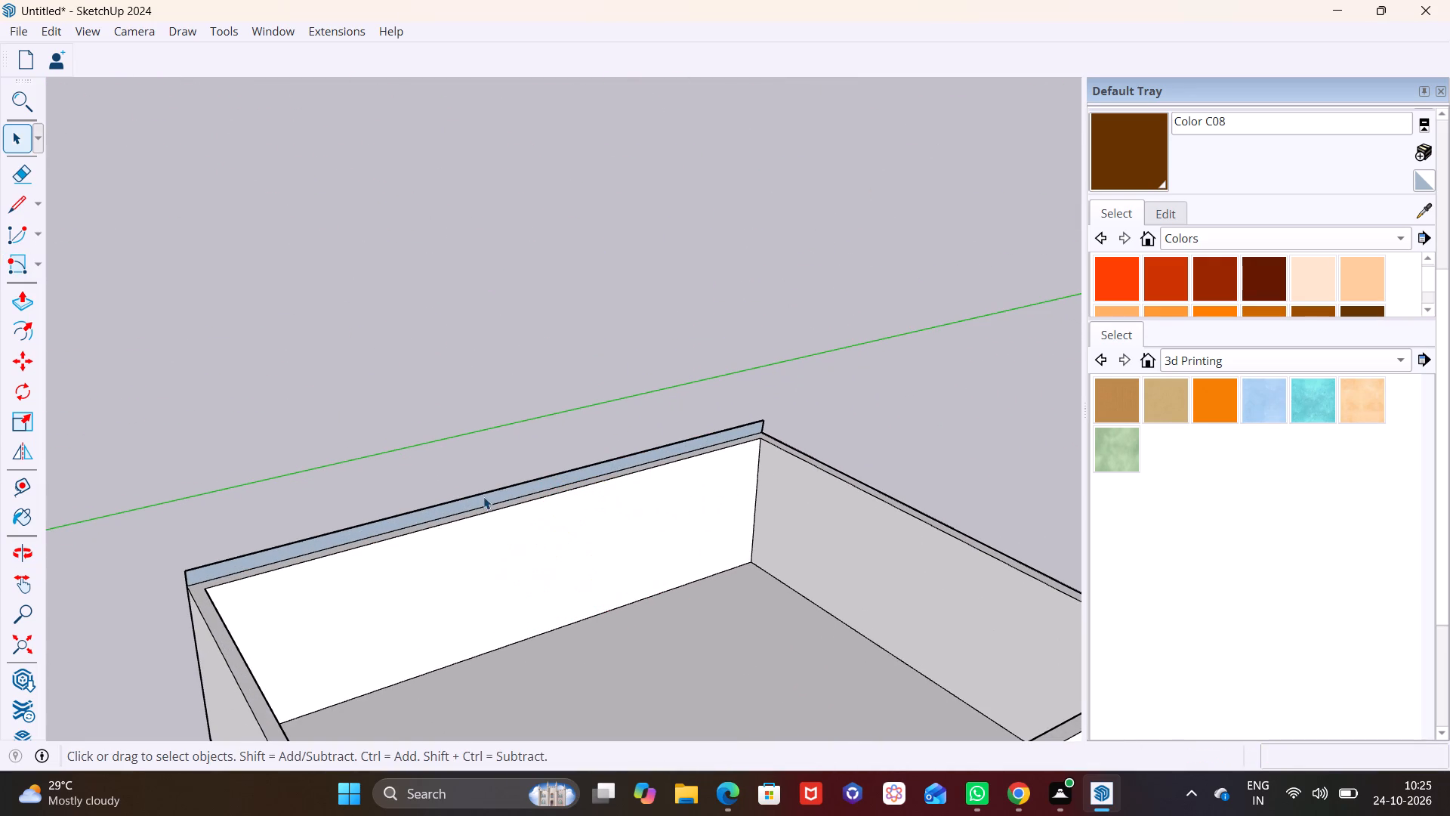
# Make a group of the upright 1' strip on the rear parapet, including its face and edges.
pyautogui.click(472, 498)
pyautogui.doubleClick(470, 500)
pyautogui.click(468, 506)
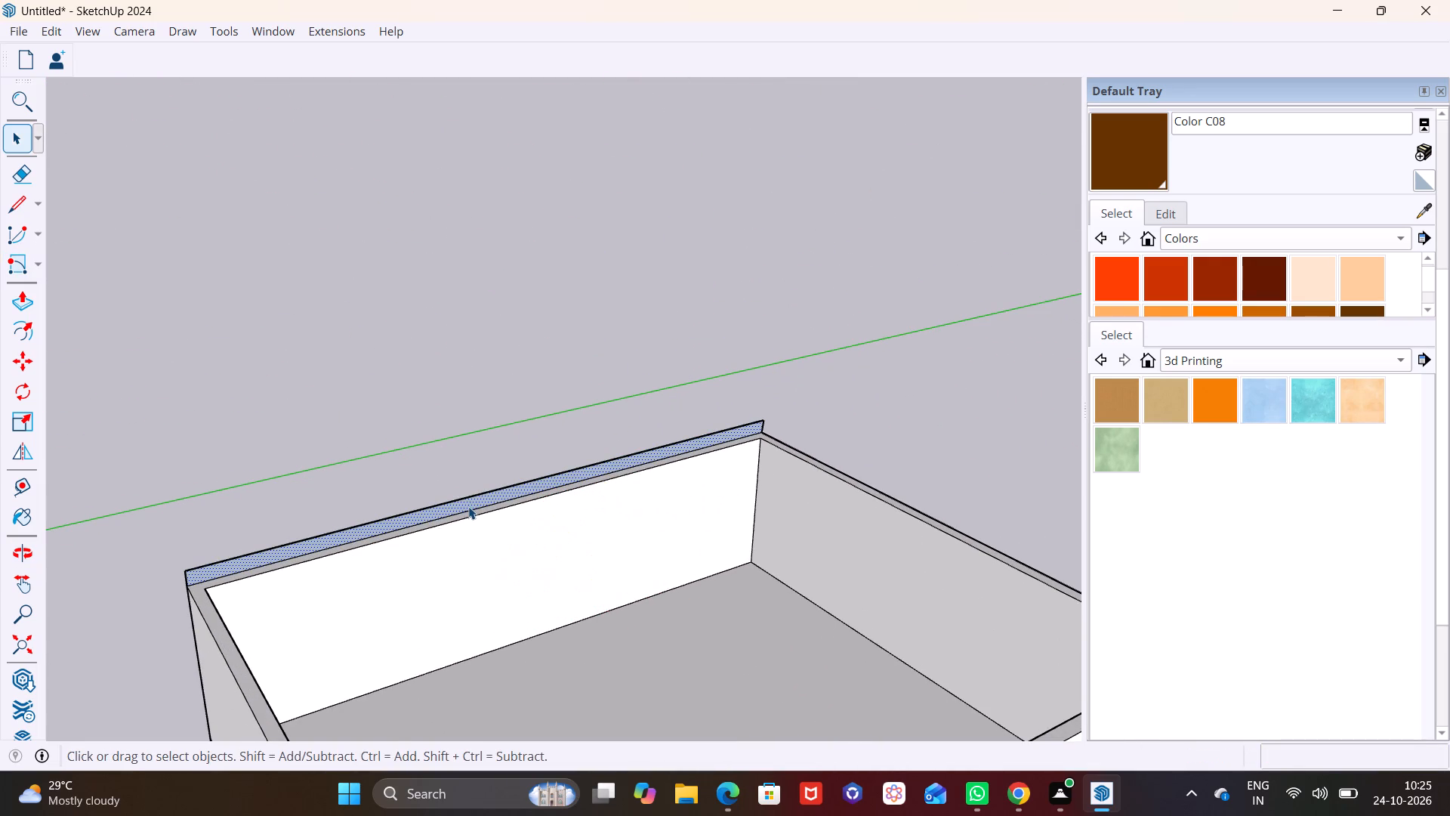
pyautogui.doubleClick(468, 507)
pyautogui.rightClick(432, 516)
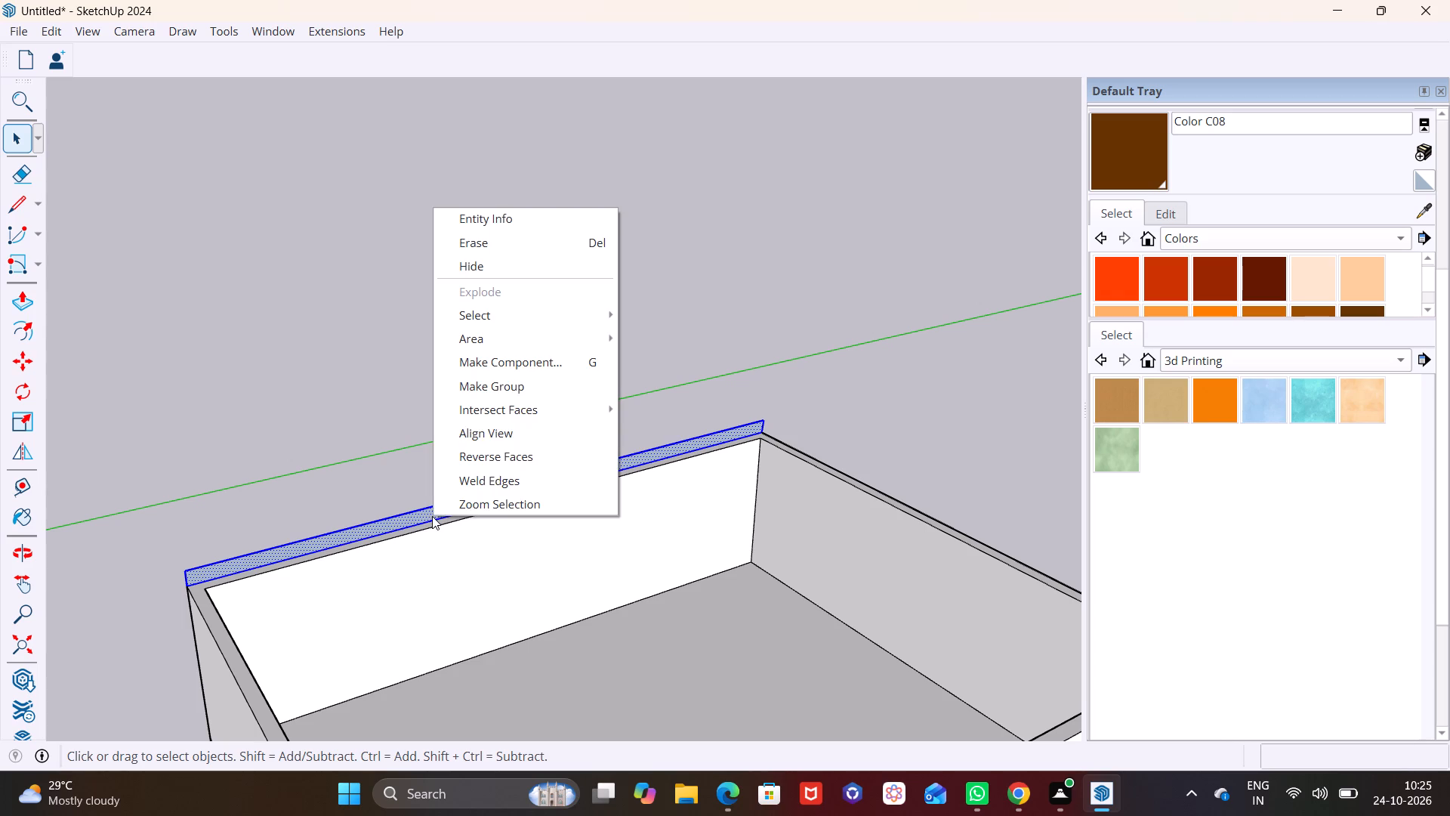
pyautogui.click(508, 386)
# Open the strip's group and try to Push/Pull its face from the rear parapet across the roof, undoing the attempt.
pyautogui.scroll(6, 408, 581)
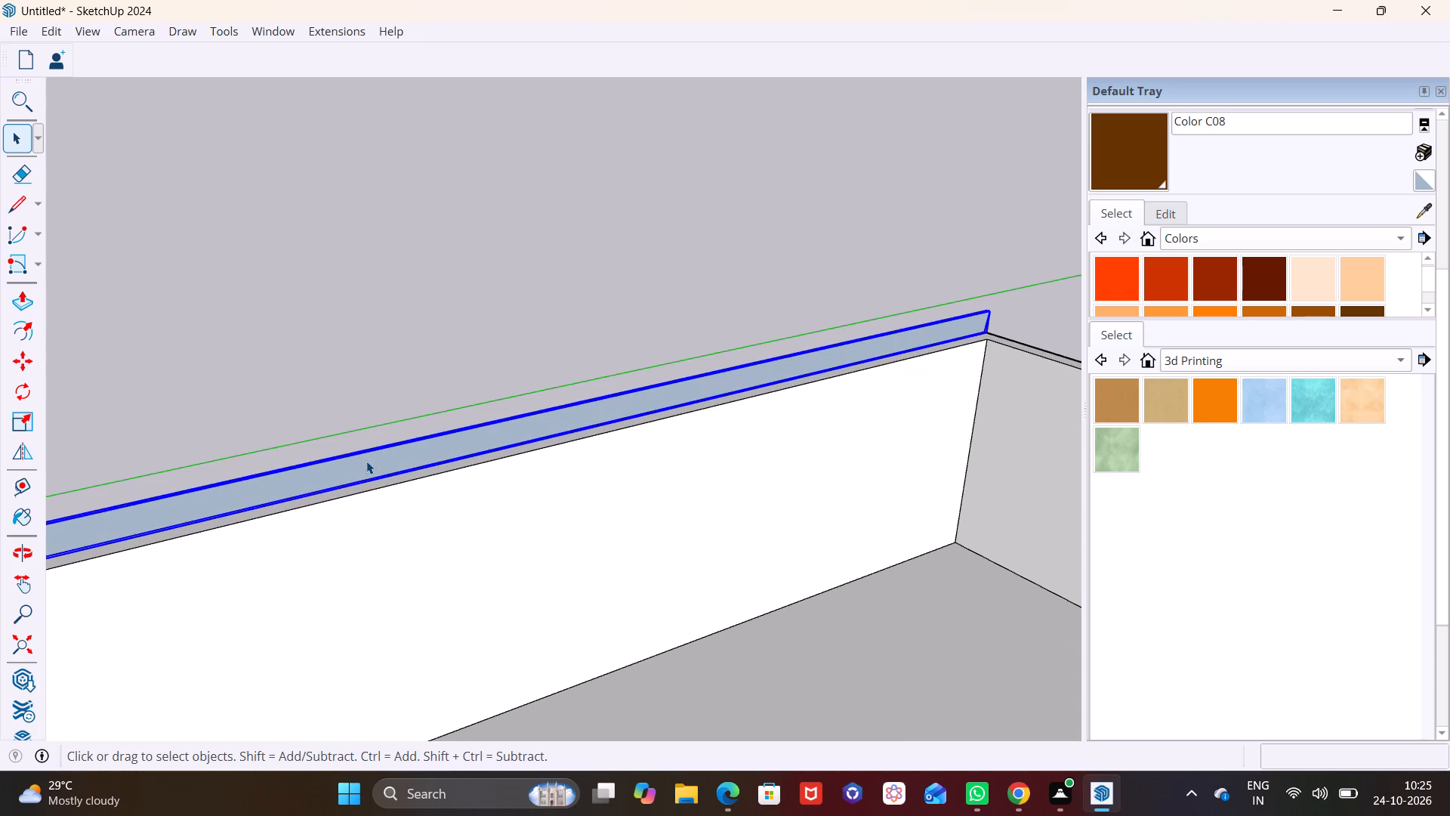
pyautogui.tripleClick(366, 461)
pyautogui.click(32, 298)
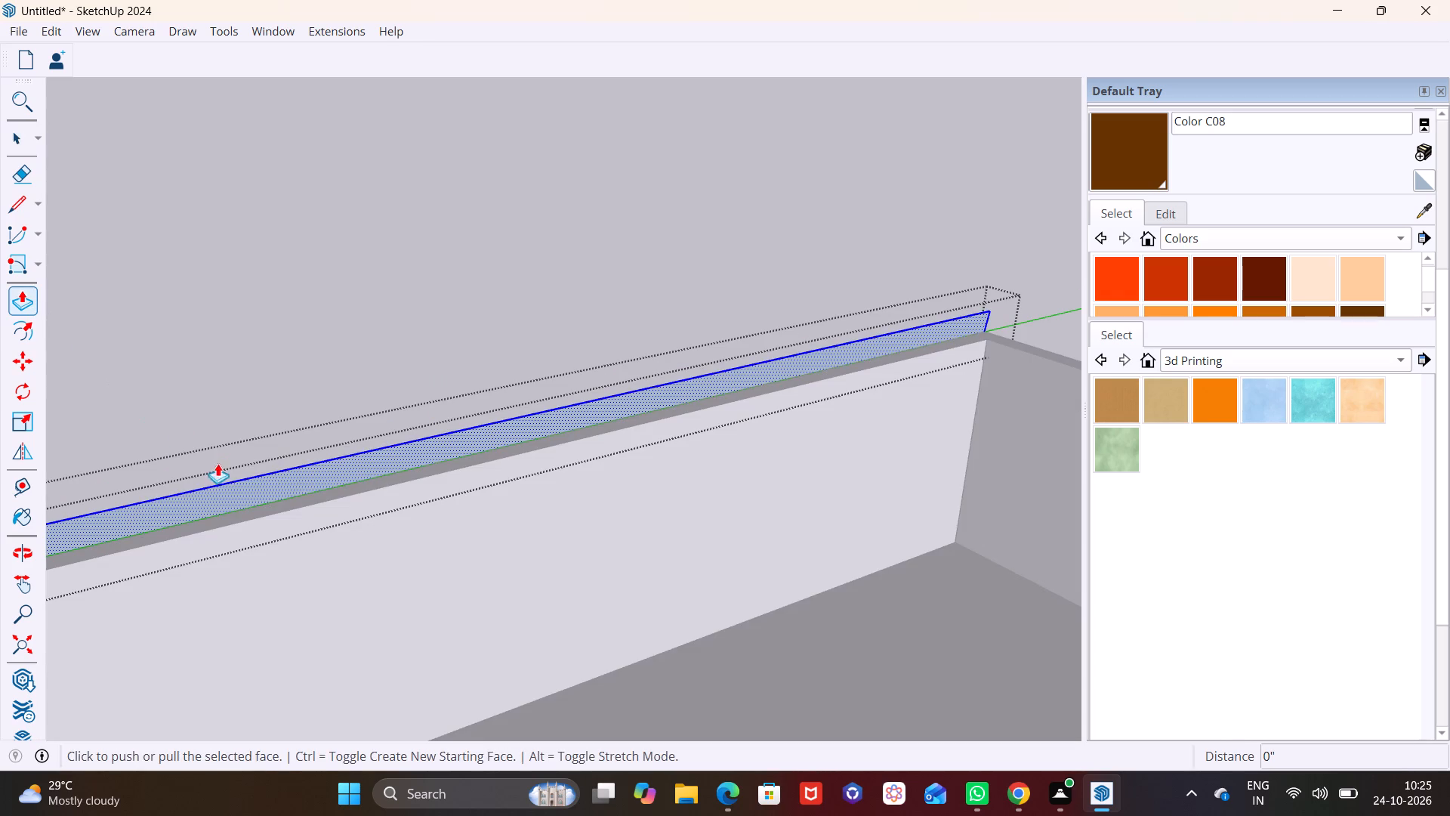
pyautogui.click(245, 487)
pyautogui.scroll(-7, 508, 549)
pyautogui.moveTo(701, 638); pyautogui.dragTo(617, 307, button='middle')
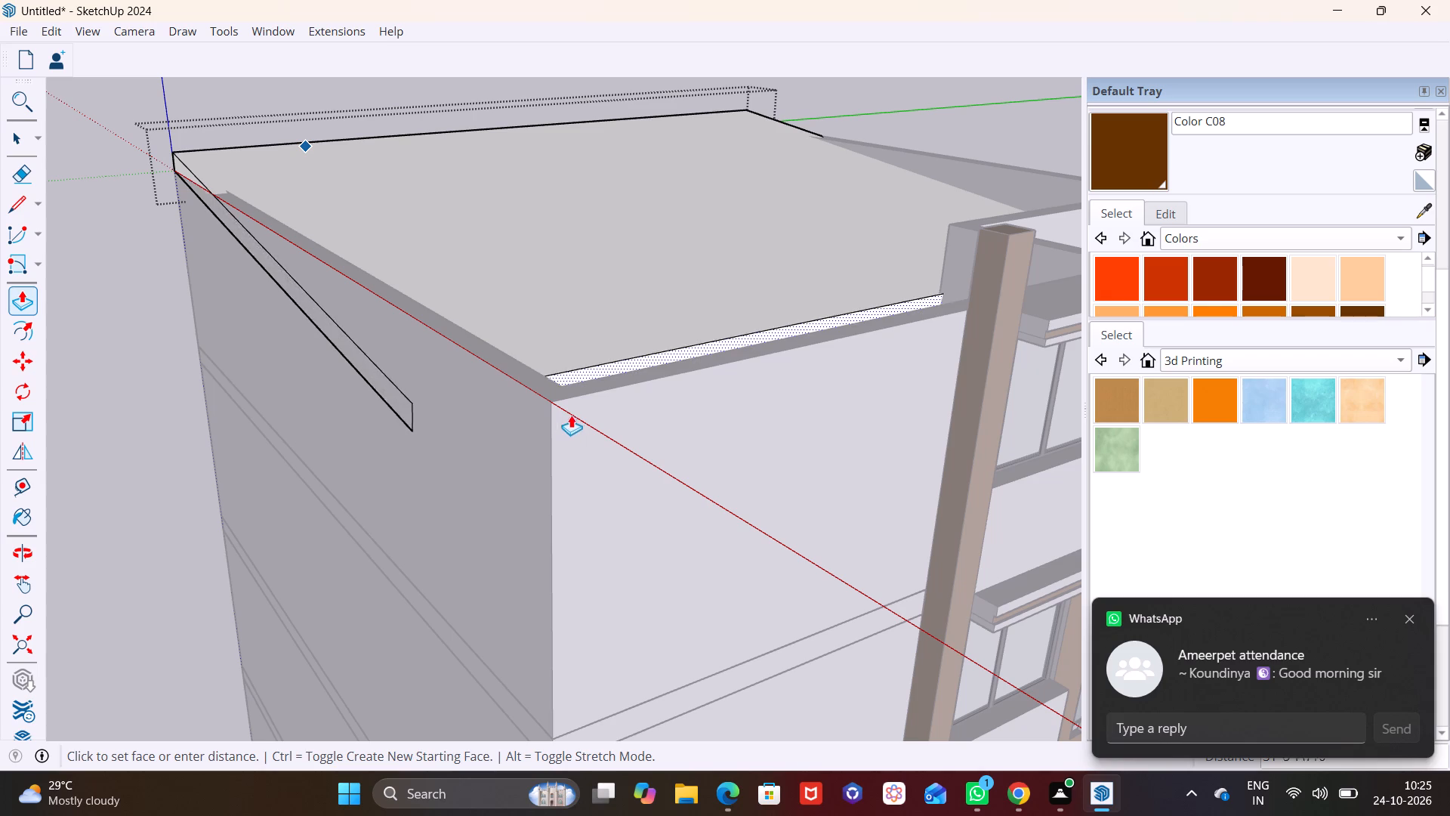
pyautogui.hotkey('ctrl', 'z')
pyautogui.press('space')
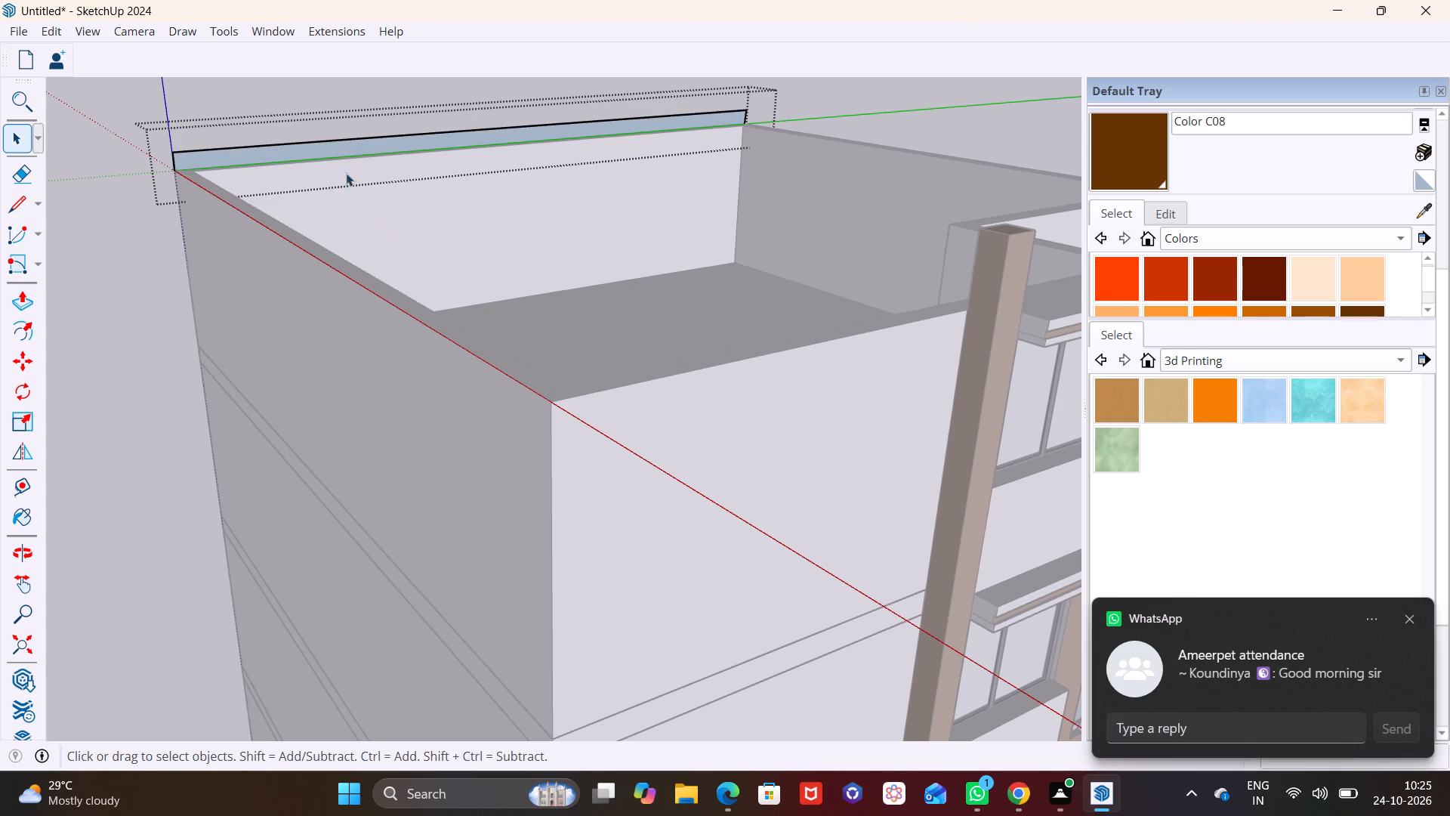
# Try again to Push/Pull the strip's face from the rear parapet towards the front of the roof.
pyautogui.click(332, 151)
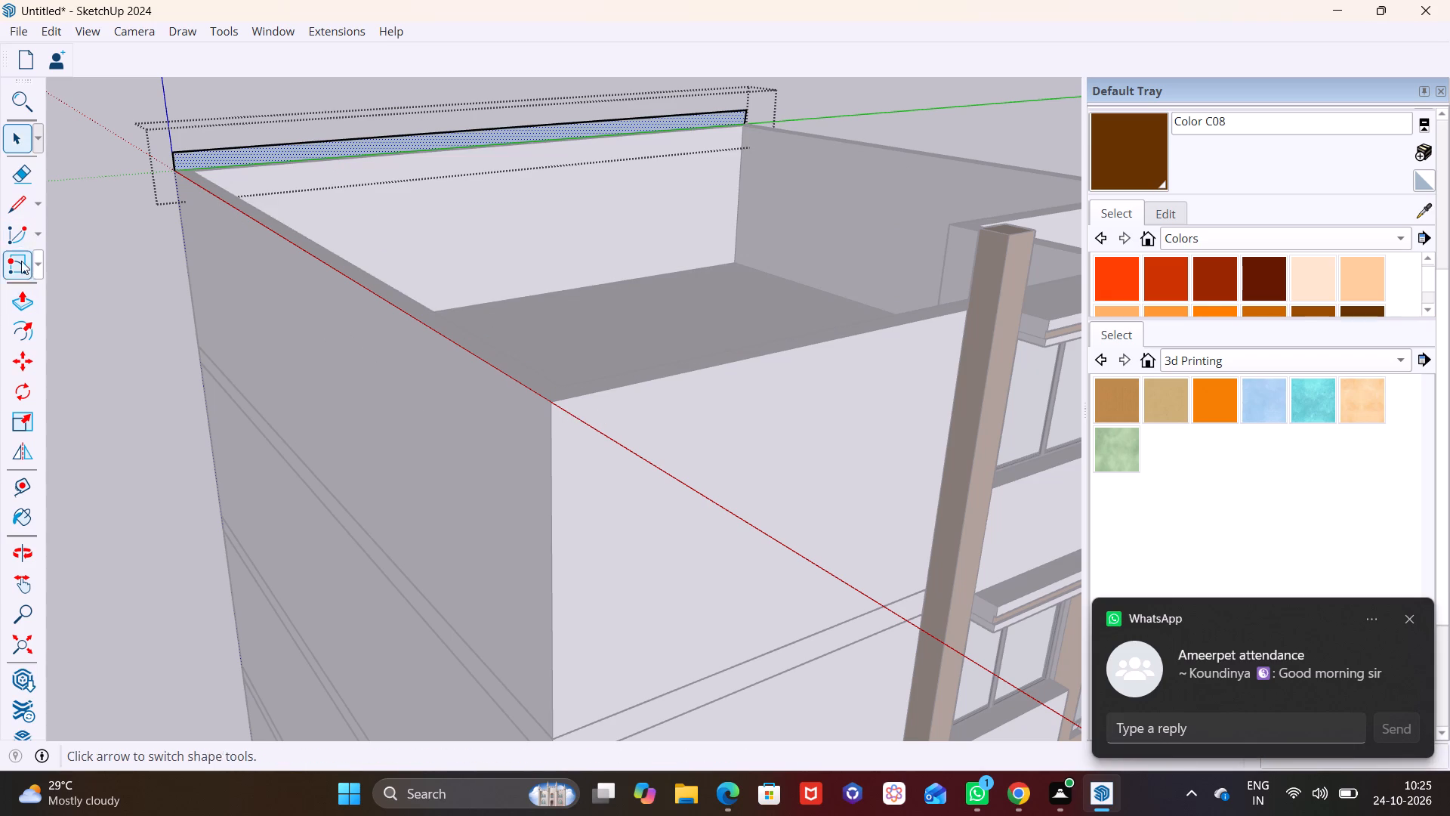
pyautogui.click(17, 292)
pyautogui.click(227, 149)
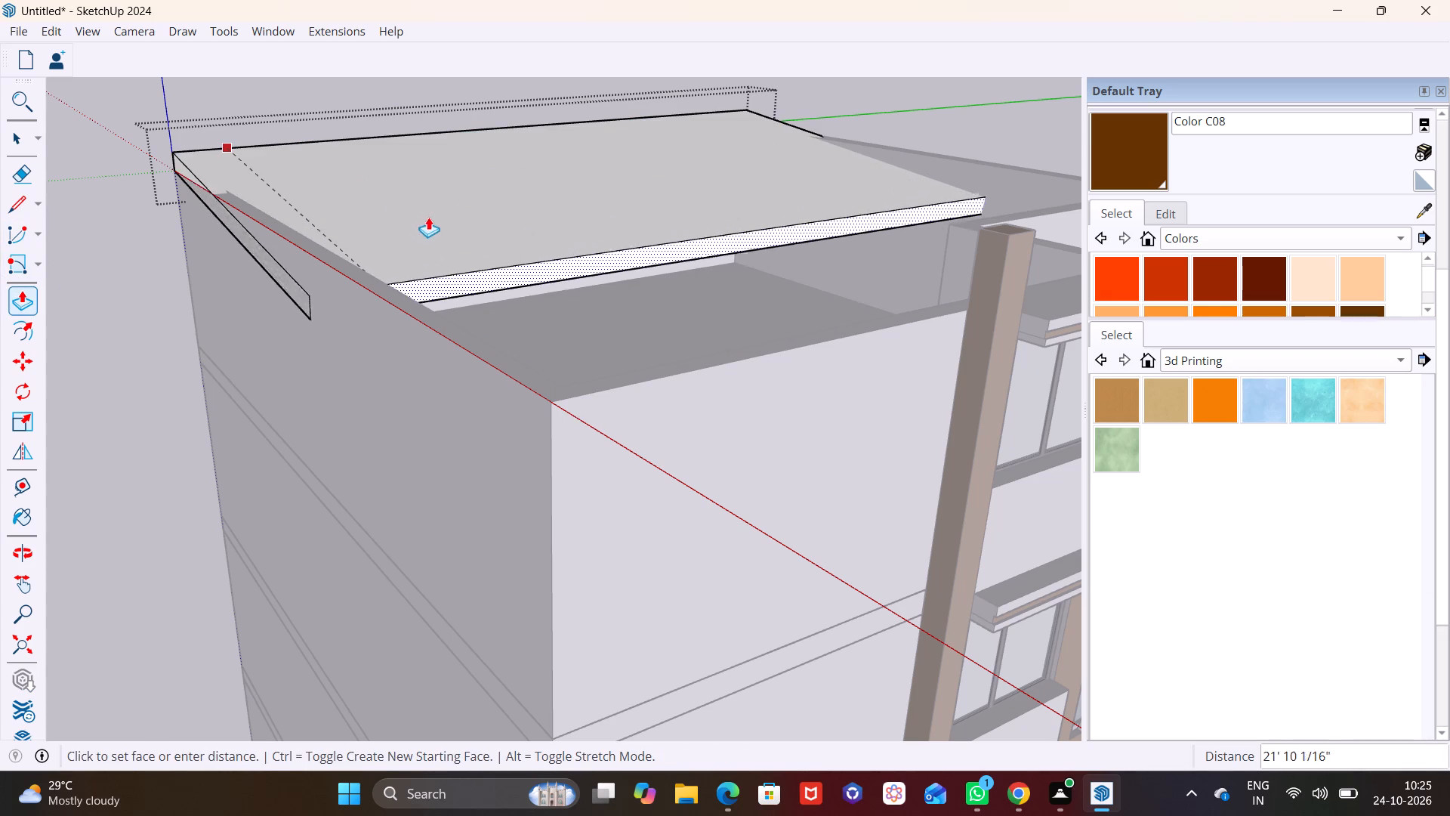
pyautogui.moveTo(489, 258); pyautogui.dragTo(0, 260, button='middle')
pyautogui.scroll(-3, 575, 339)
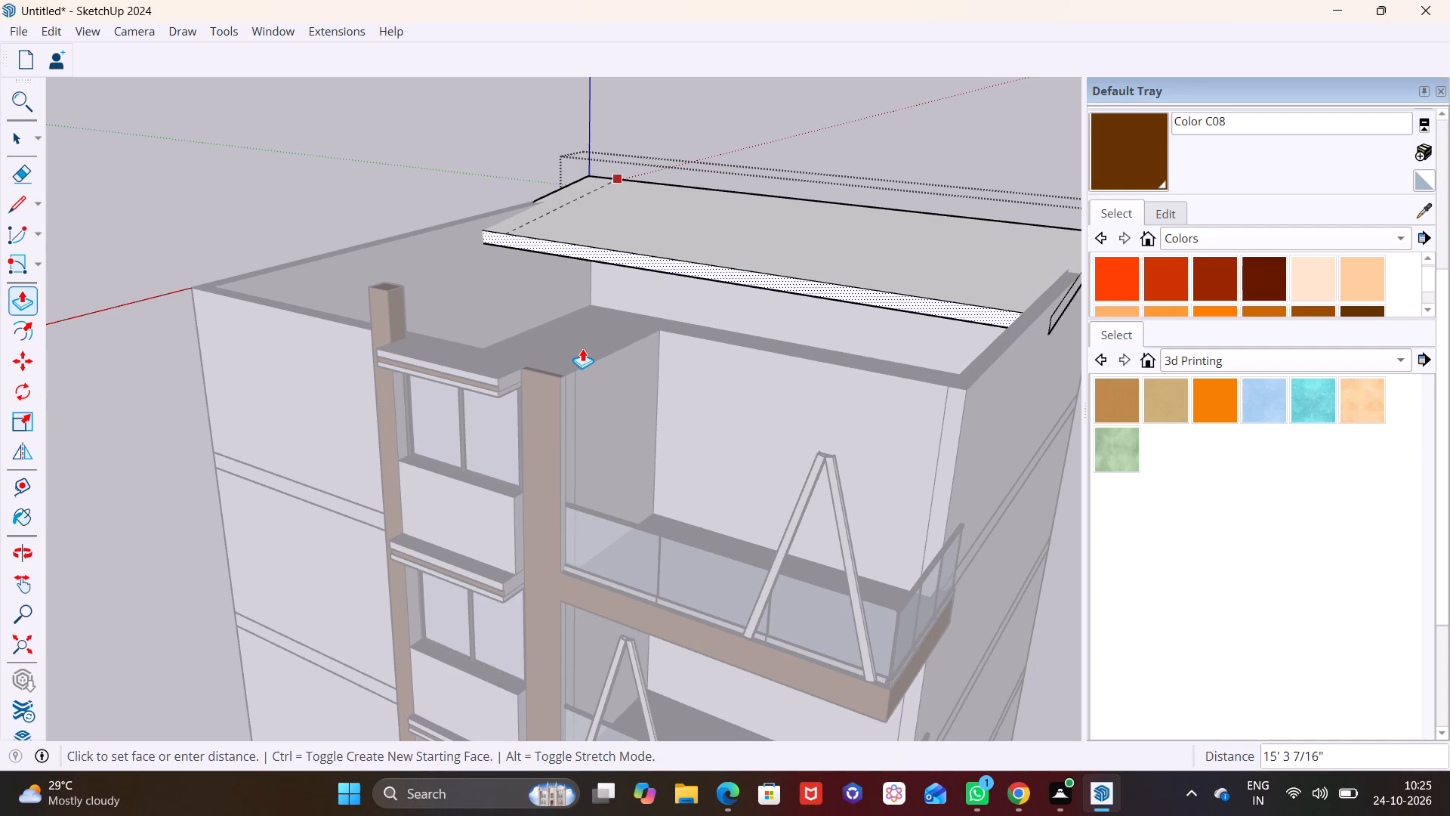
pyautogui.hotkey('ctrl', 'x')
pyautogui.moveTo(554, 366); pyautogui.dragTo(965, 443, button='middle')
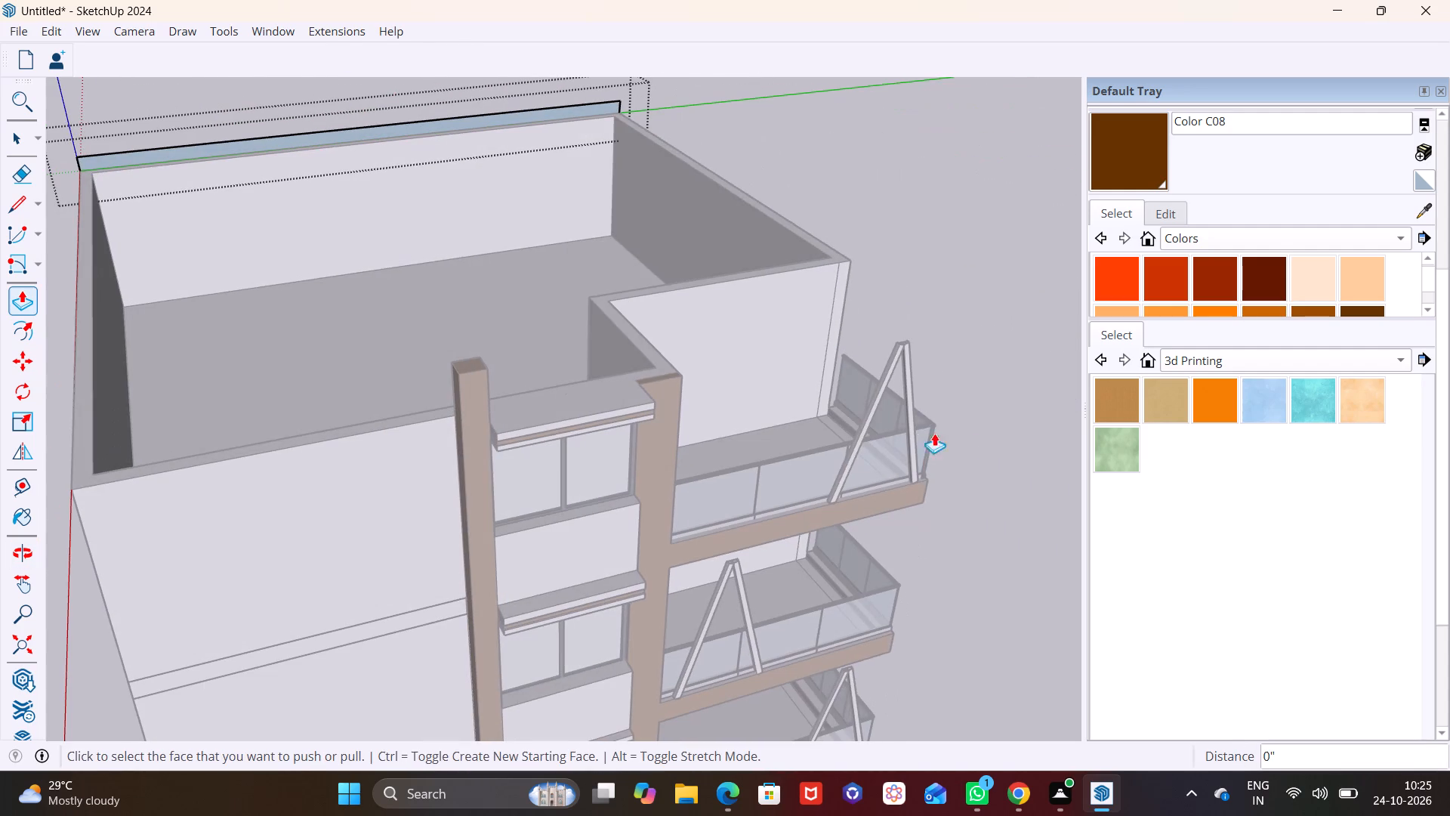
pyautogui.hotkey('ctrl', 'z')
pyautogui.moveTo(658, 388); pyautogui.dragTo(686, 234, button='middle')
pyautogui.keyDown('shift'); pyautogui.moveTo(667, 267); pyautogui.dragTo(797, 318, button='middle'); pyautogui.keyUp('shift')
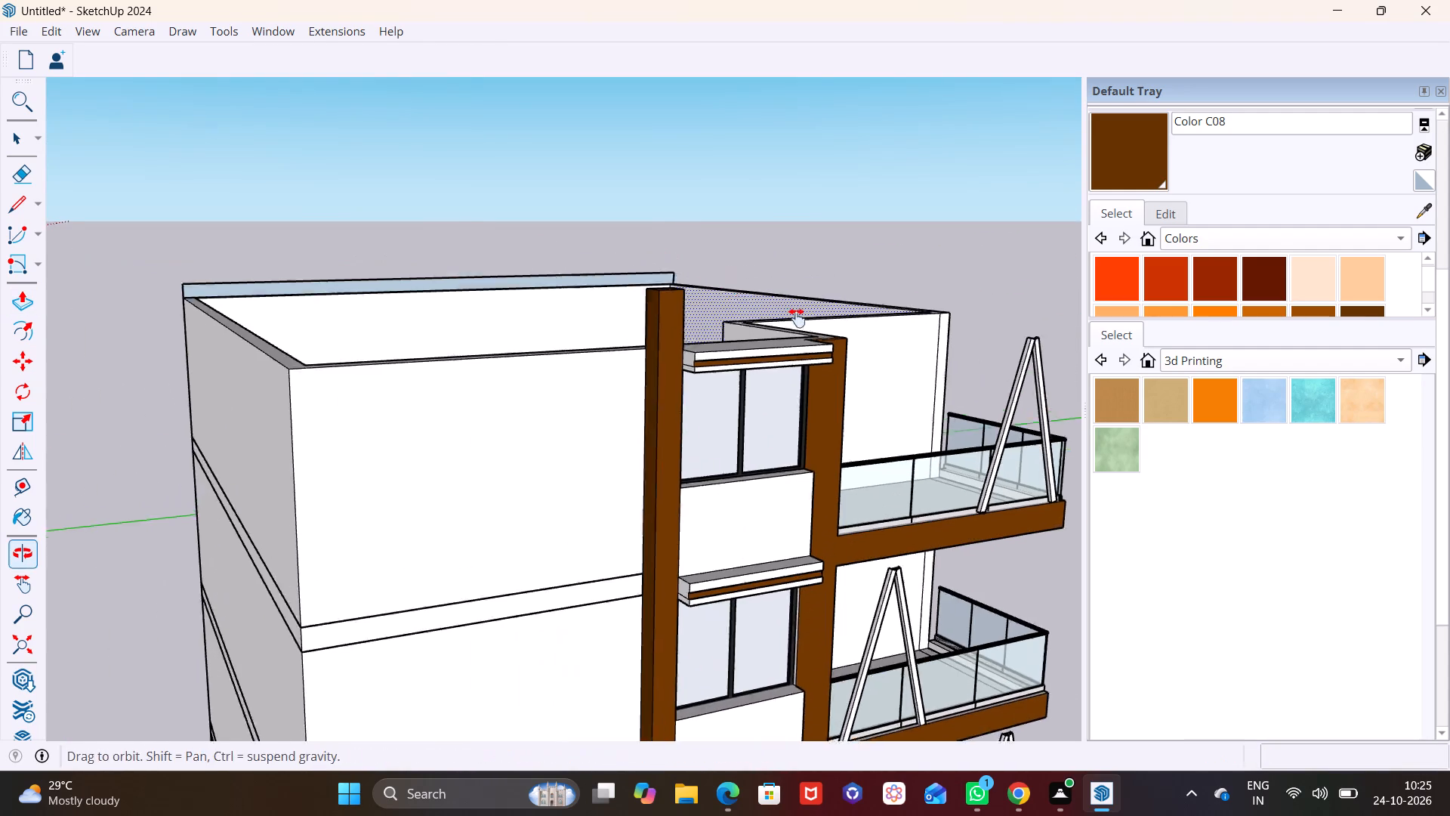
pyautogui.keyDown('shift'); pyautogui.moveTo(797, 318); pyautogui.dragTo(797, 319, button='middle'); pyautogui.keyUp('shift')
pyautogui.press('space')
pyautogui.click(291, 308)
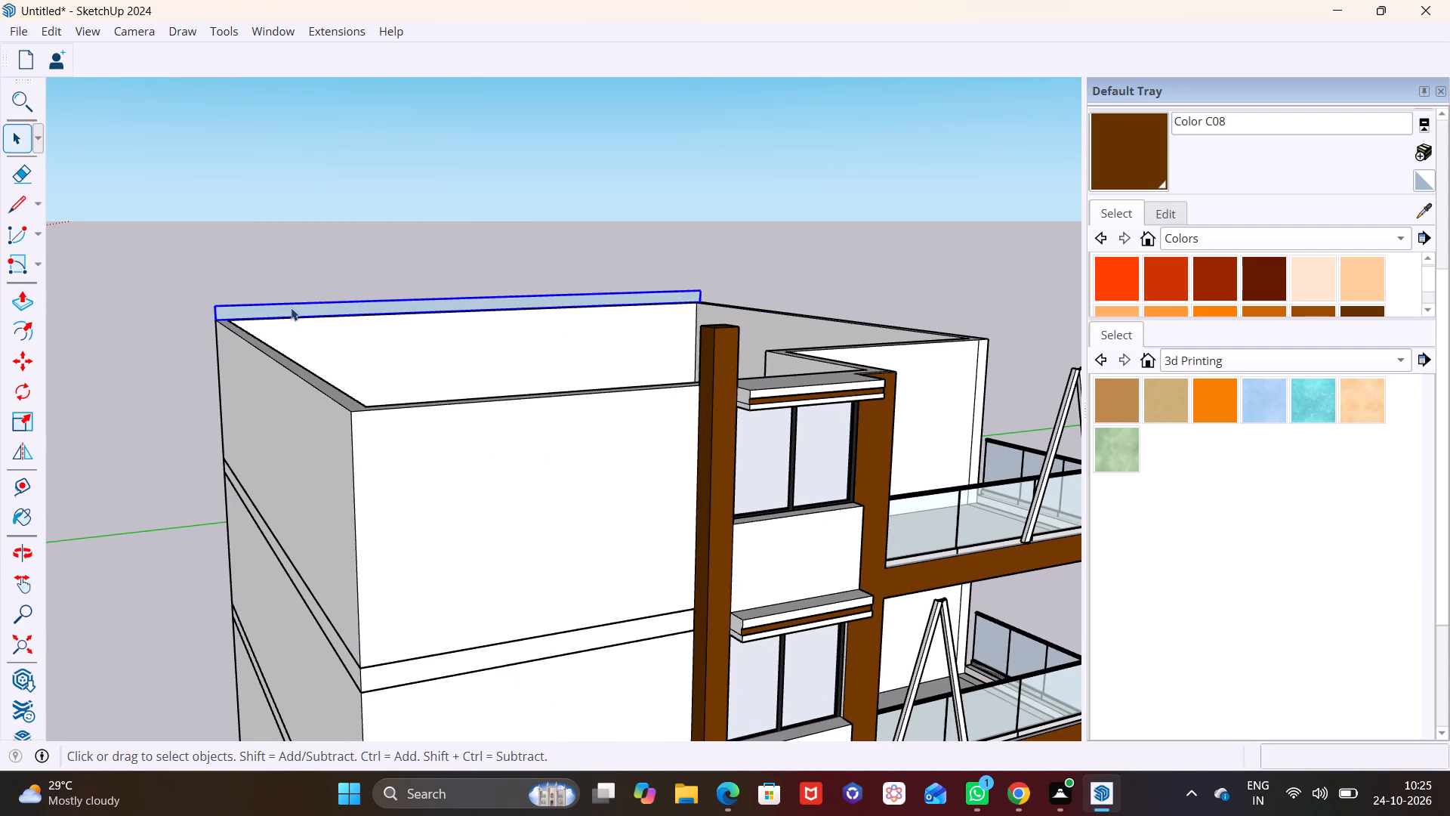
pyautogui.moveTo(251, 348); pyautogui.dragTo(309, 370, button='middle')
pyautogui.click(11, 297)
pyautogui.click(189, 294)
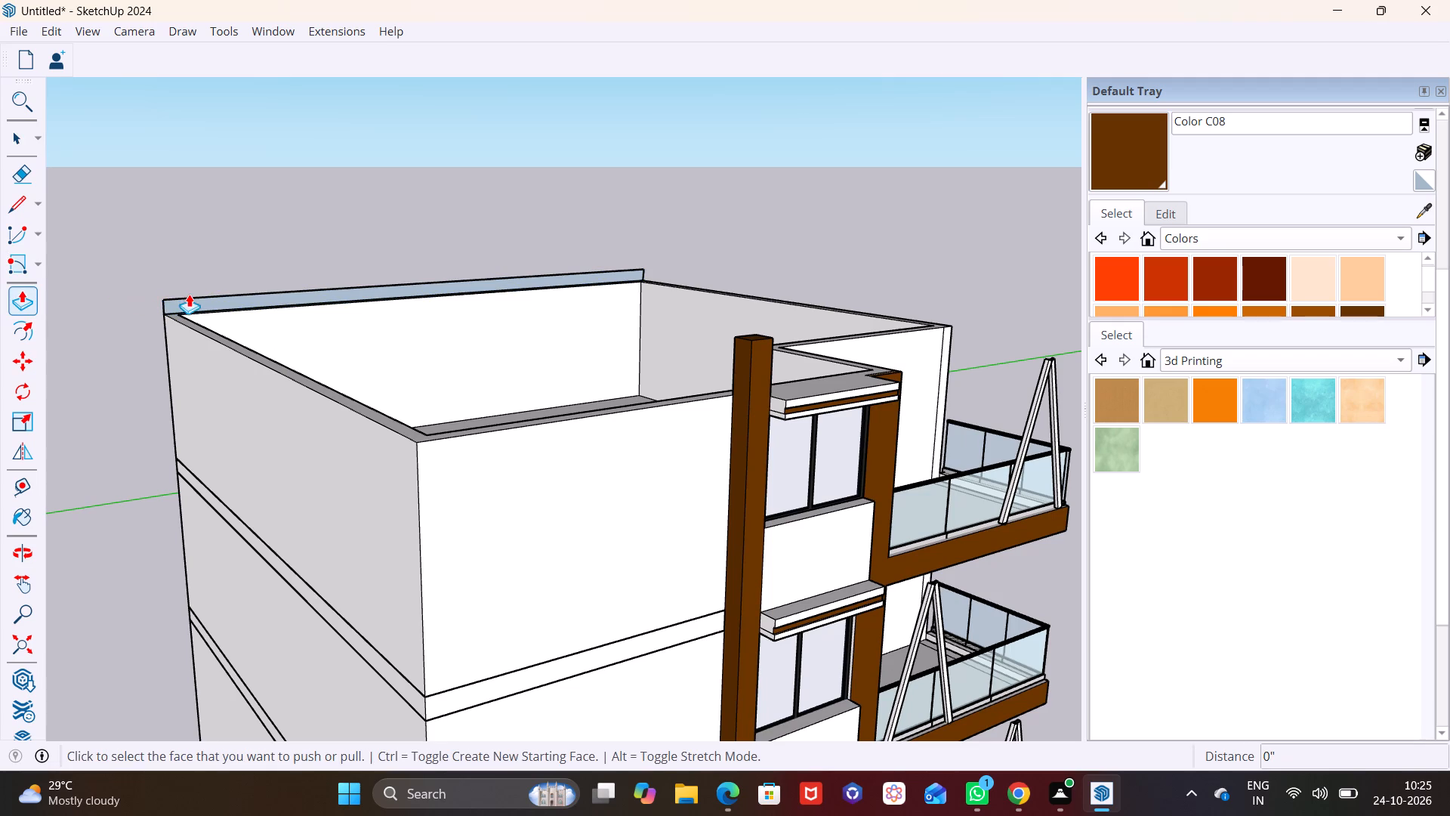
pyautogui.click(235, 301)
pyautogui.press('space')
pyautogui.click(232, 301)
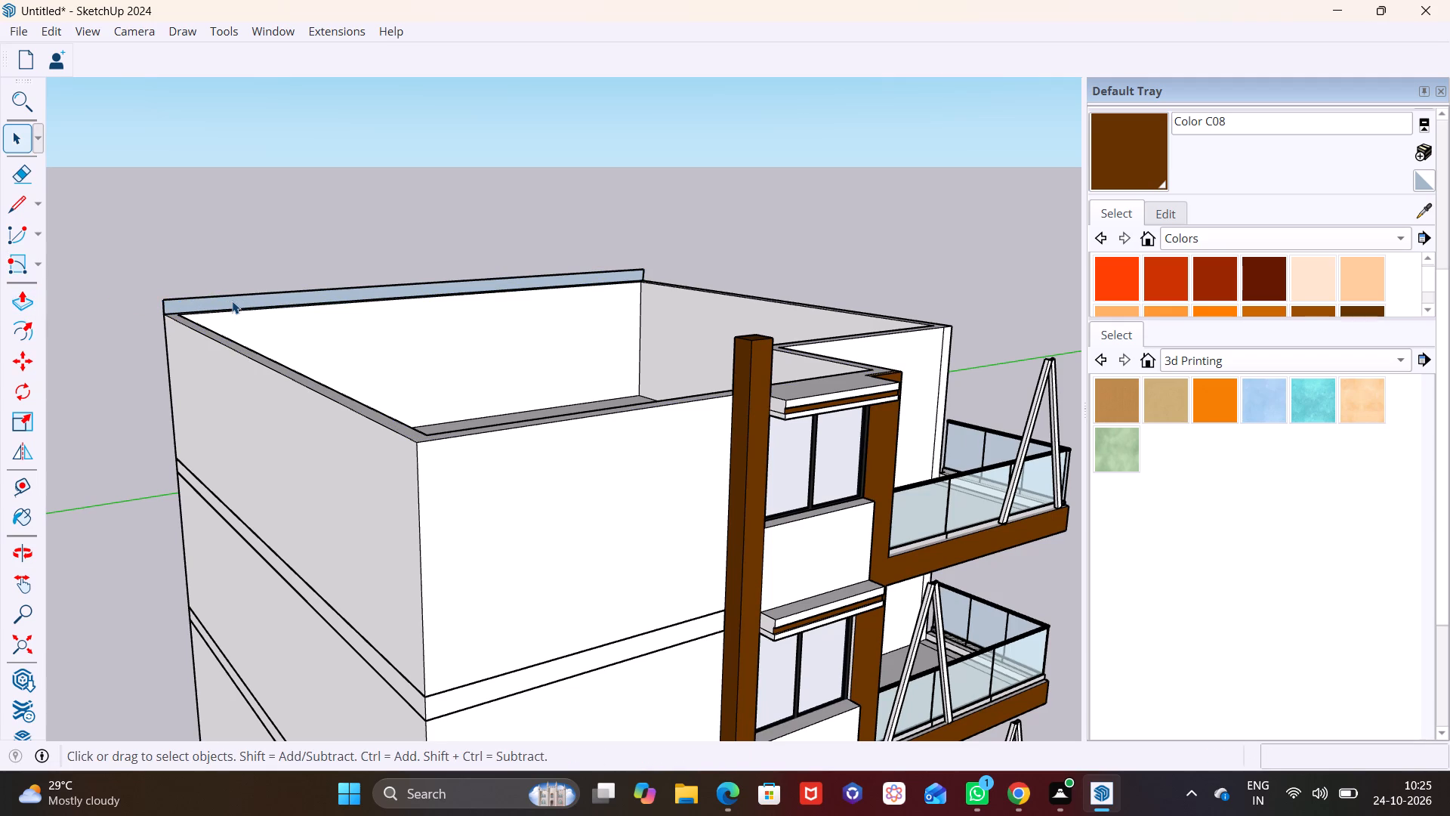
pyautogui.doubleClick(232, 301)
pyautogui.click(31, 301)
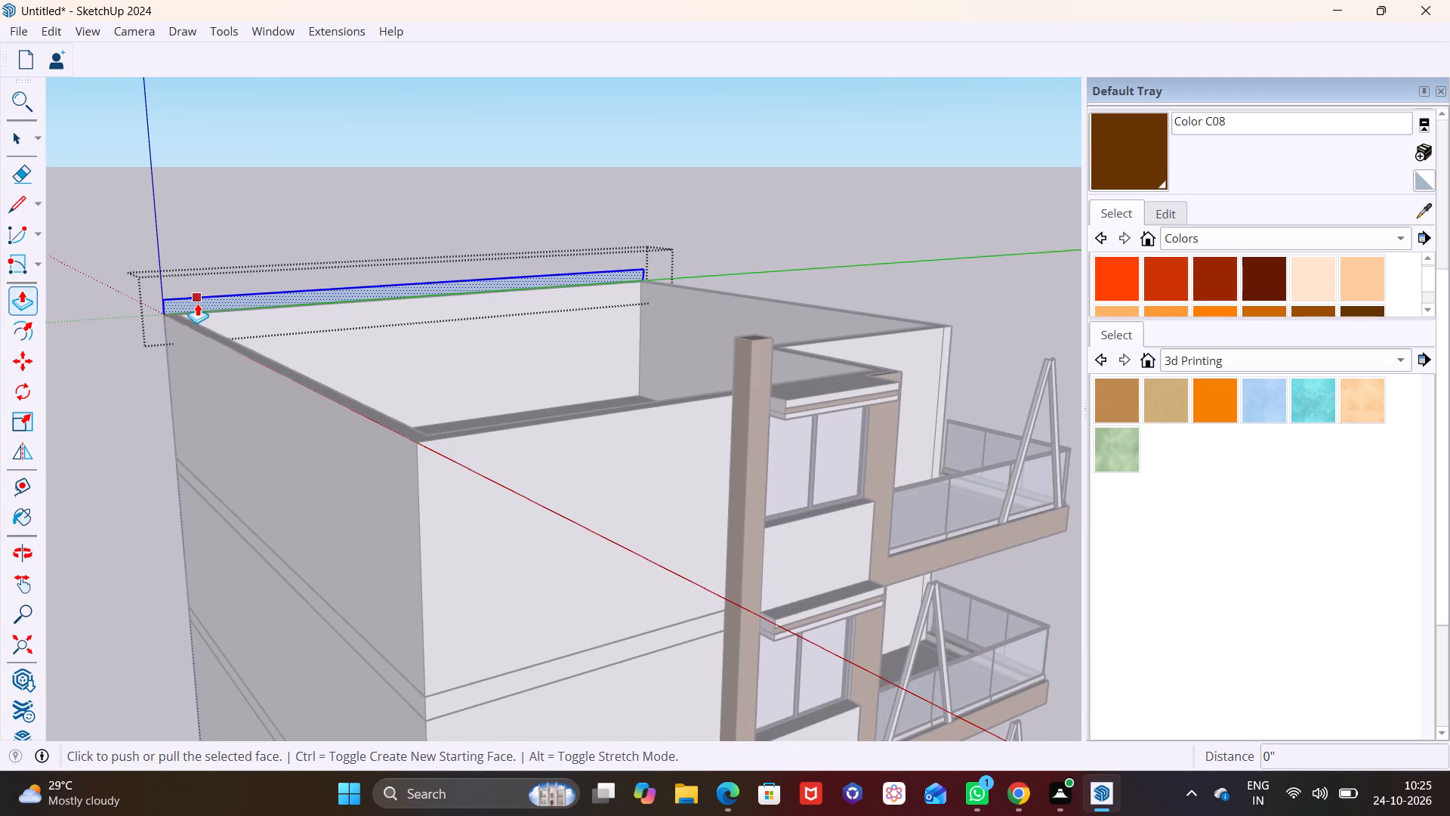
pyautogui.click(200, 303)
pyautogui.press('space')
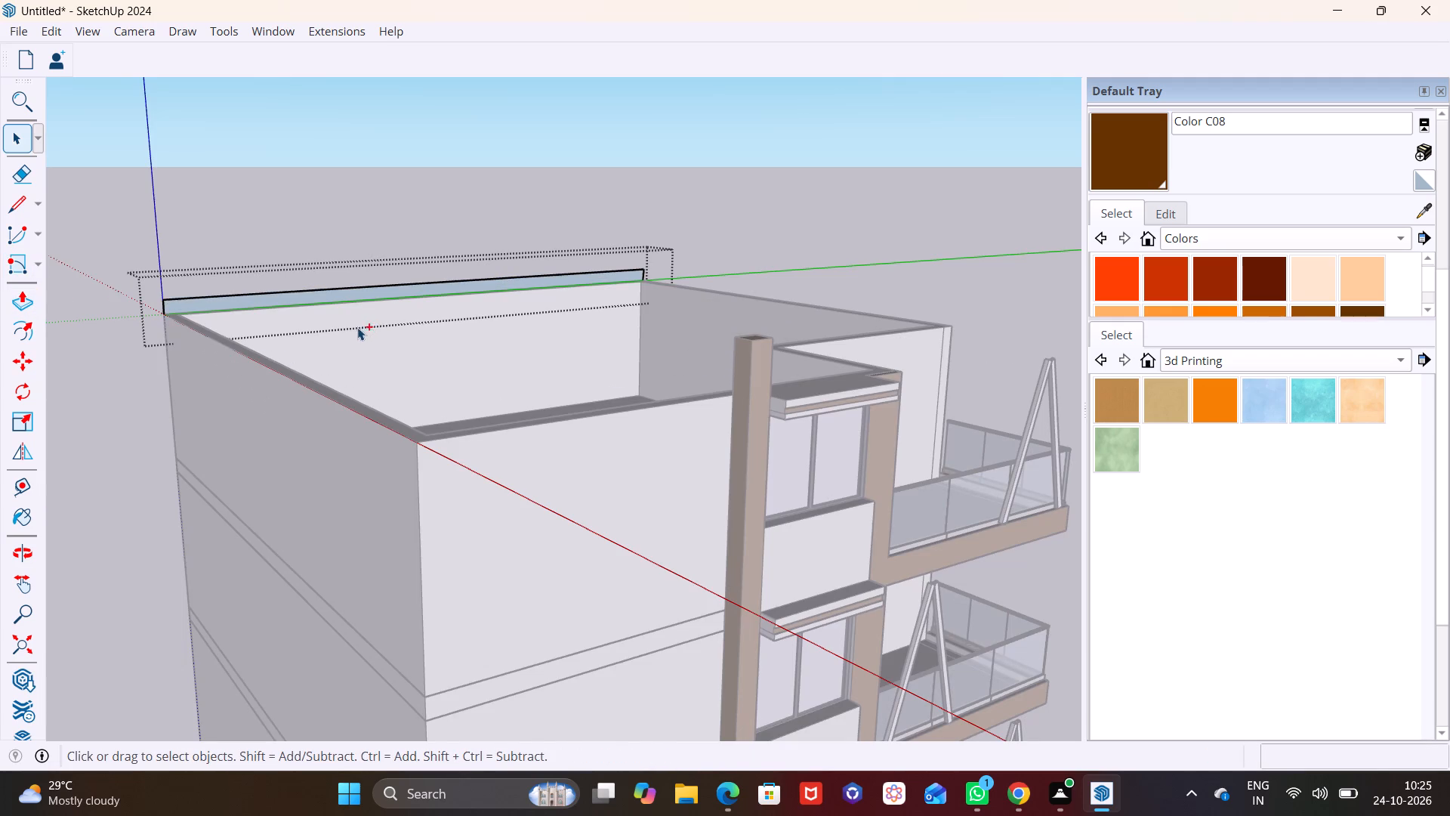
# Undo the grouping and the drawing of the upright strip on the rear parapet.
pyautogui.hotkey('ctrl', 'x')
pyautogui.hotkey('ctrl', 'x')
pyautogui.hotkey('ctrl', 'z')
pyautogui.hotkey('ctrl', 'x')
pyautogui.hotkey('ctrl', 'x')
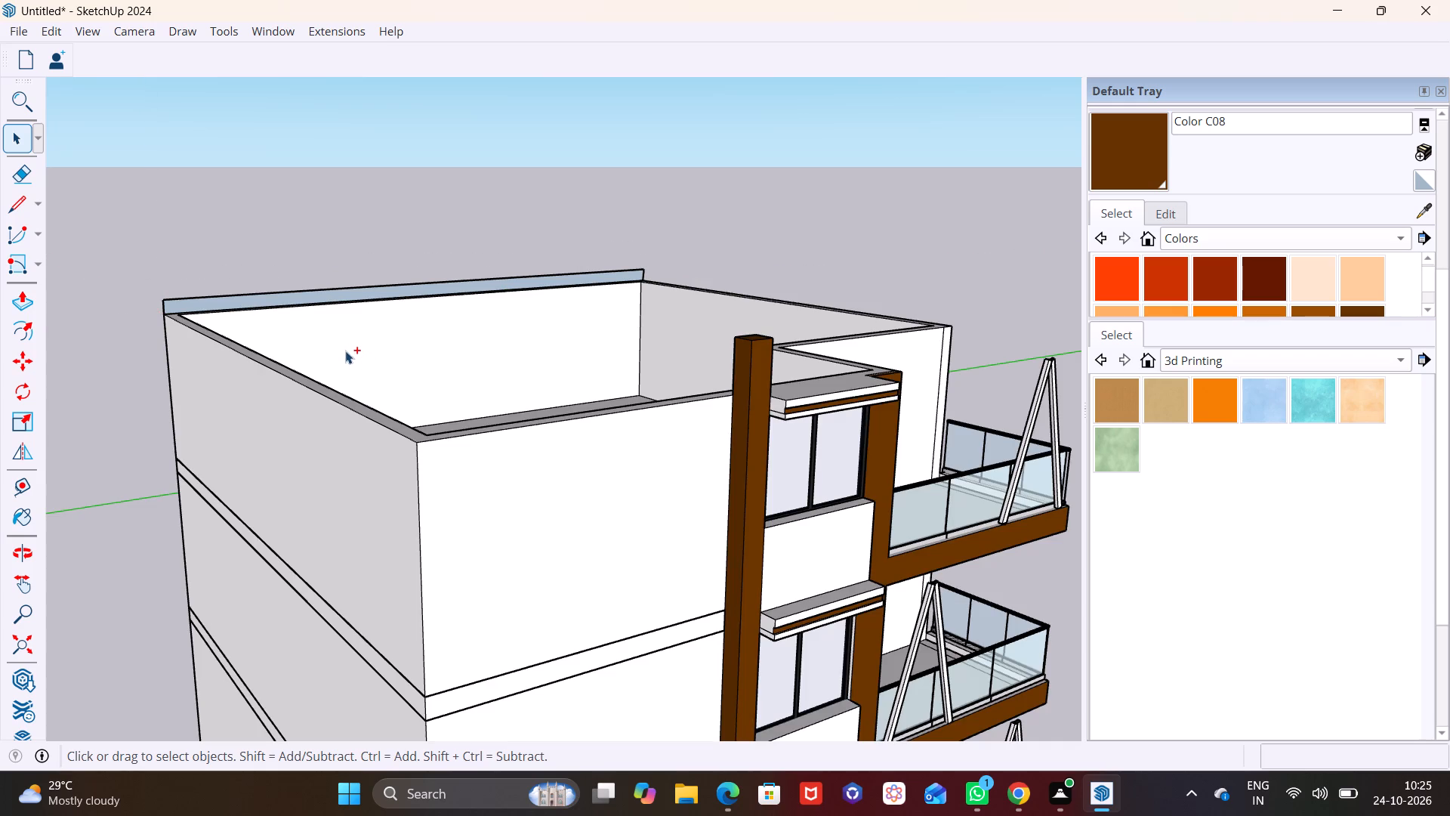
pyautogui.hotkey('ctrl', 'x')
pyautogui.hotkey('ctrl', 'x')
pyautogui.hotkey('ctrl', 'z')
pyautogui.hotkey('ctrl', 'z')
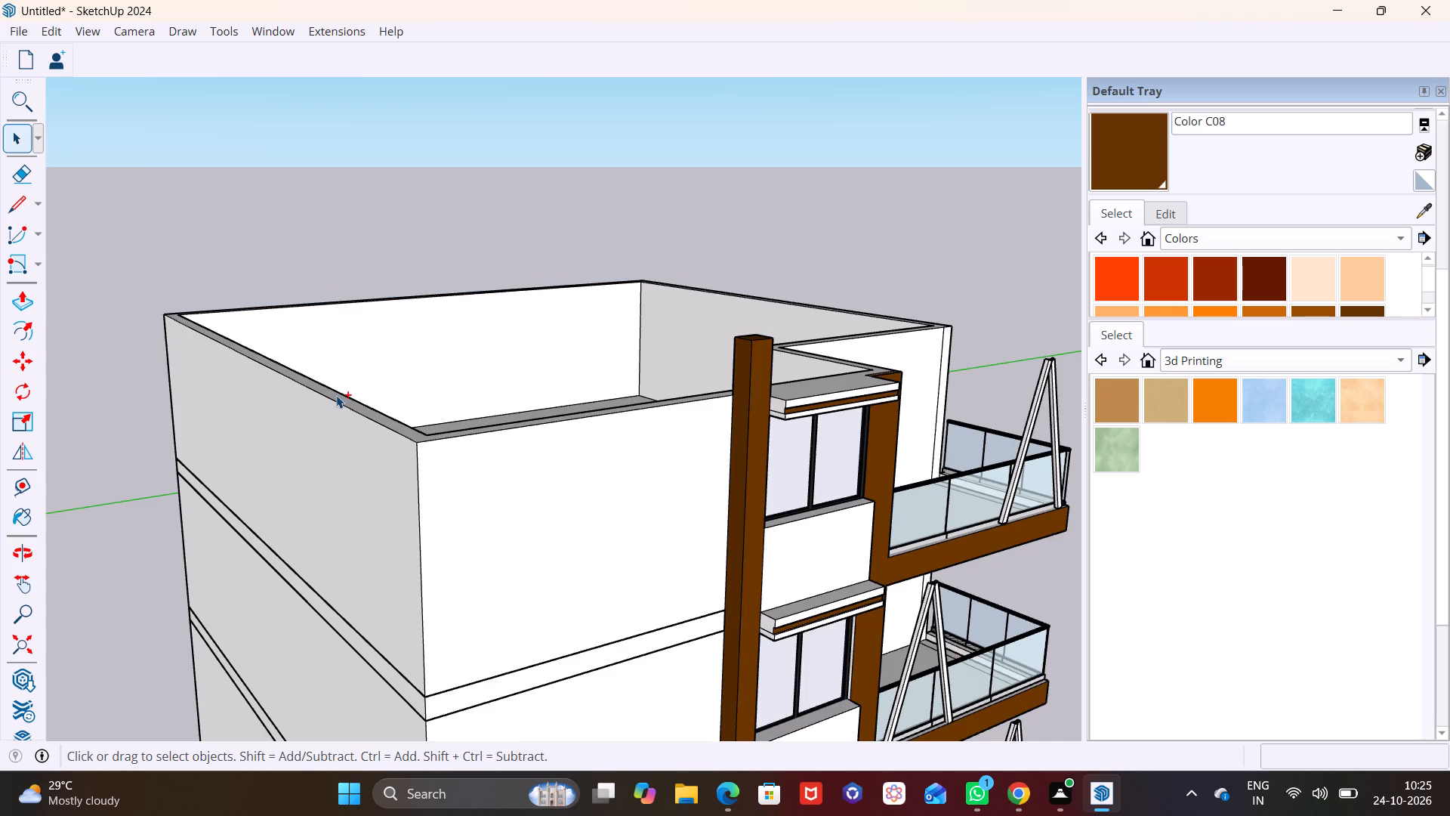
# Draw an upright Rotated Rectangle 1' high along the full 40' outer top edge of the roof's rear parapet.
pyautogui.moveTo(348, 405); pyautogui.dragTo(341, 685, button='middle')
pyautogui.scroll(-1, 338, 655)
pyautogui.moveTo(412, 524); pyautogui.dragTo(241, 462, button='middle')
pyautogui.keyDown('shift'); pyautogui.moveTo(629, 372); pyautogui.dragTo(590, 673, button='middle'); pyautogui.keyUp('shift')
pyautogui.moveTo(588, 571); pyautogui.dragTo(504, 697, button='middle')
pyautogui.scroll(3, 477, 512)
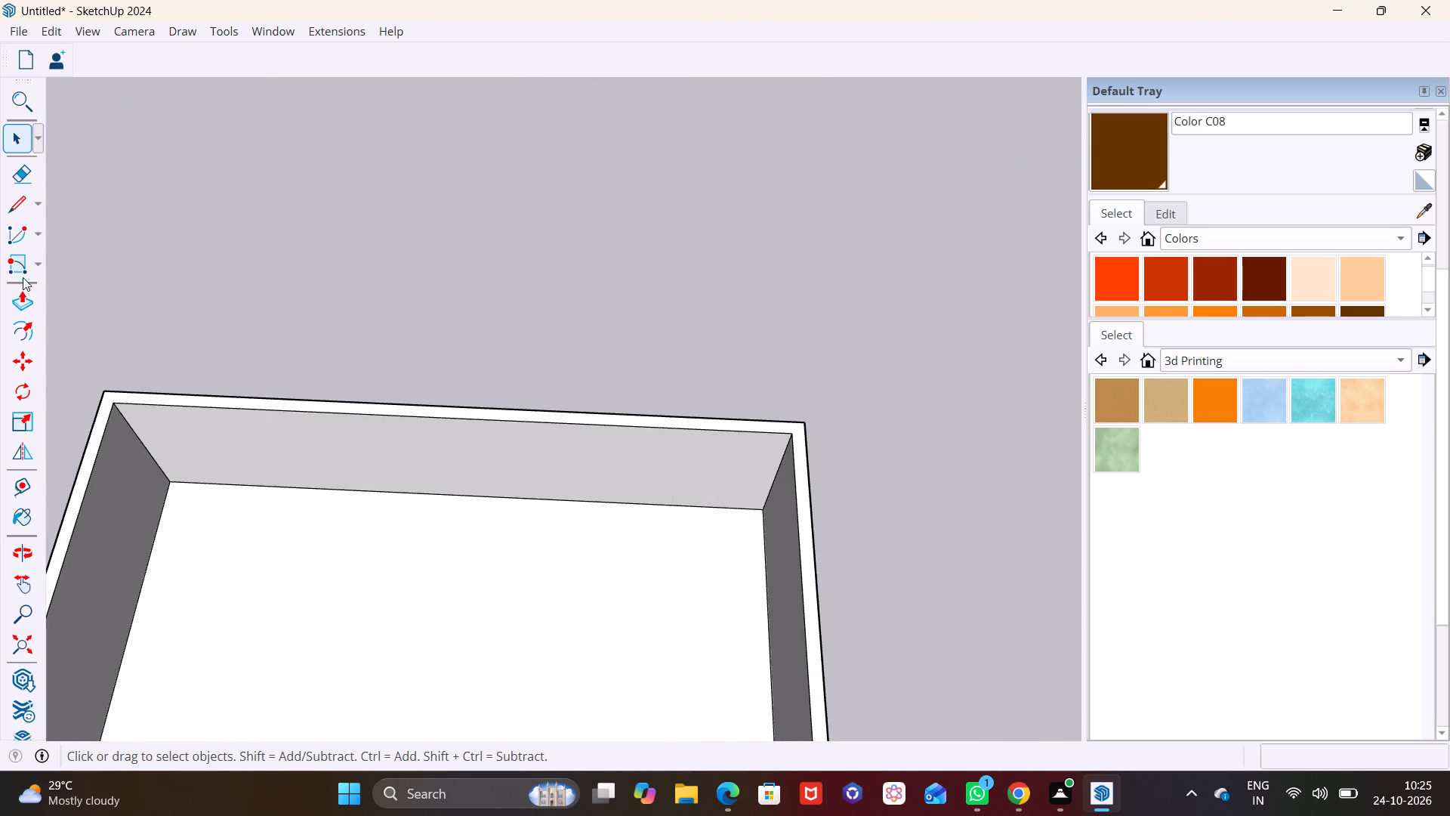
pyautogui.click(38, 261)
pyautogui.click(56, 316)
pyautogui.click(100, 396)
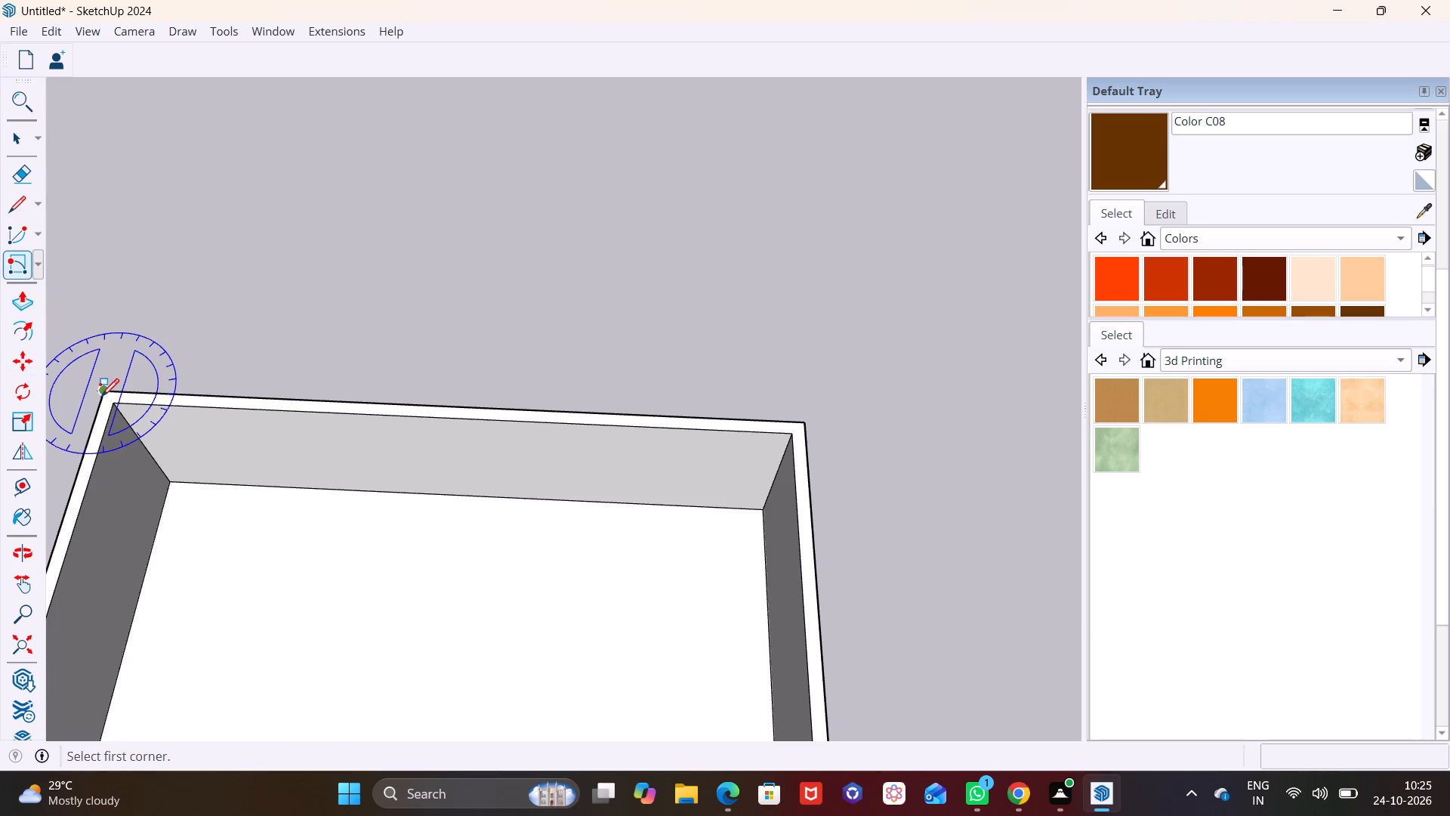
pyautogui.click(805, 425)
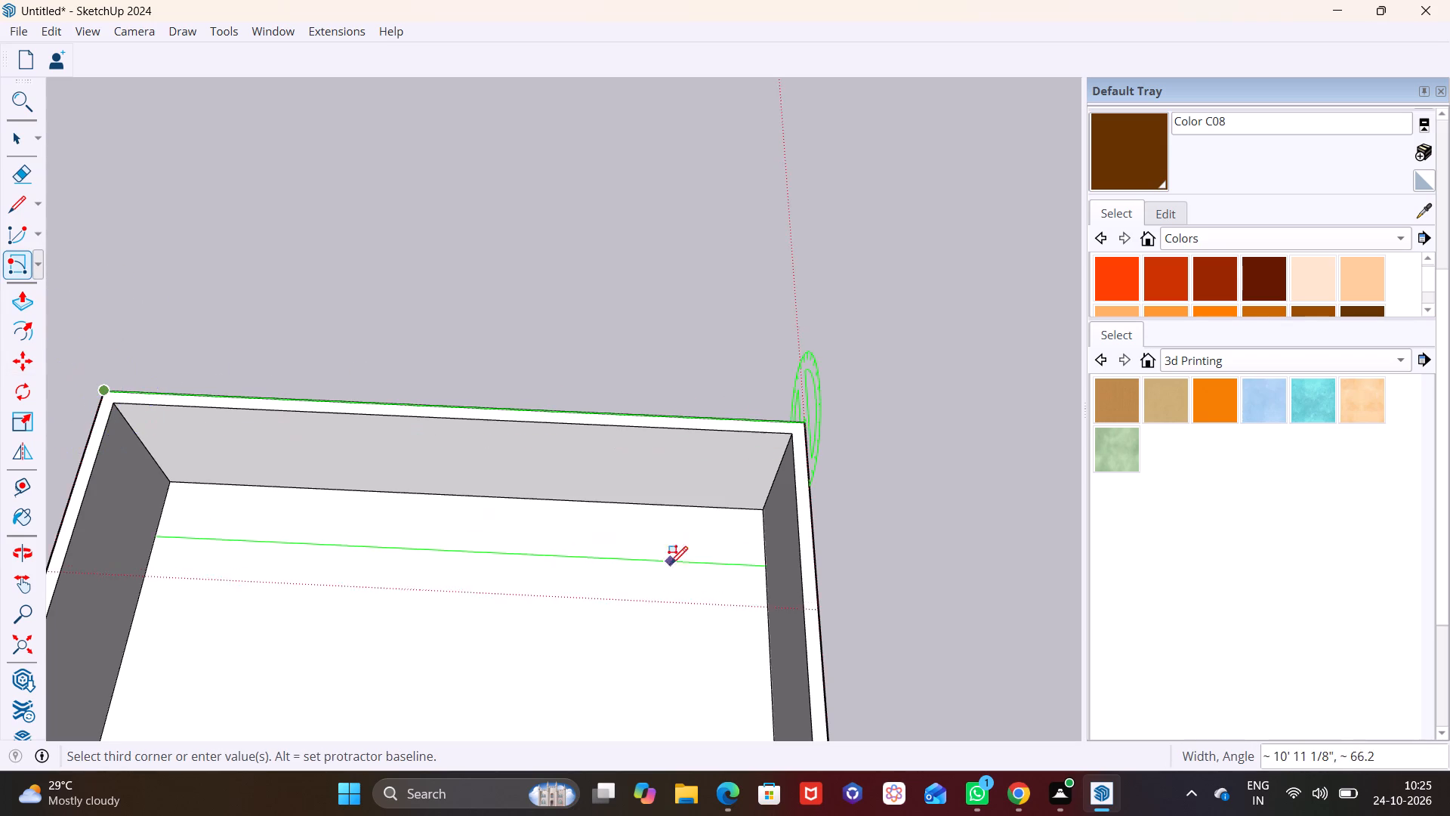
pyautogui.moveTo(665, 566); pyautogui.dragTo(545, 341, button='middle')
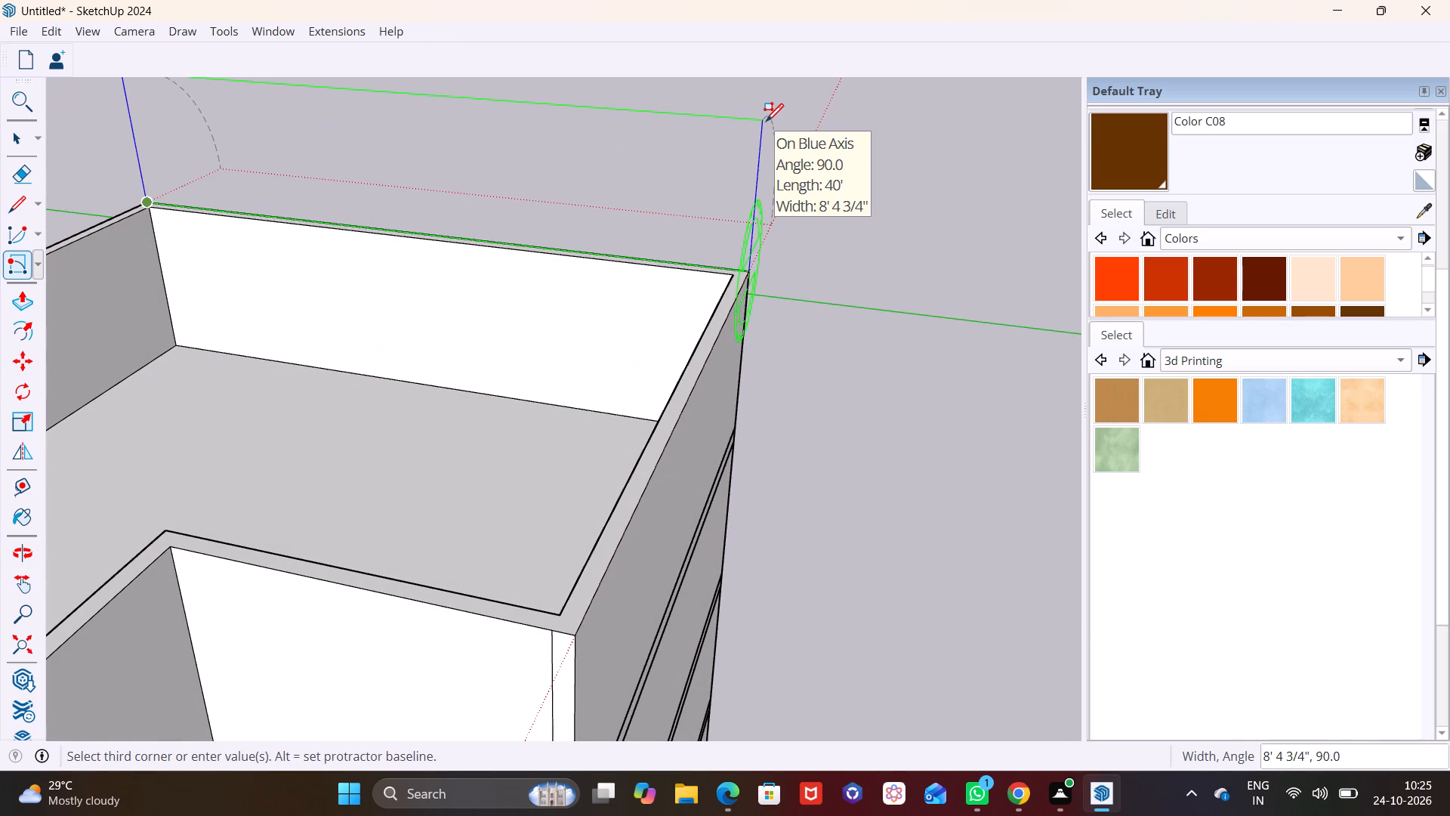
pyautogui.write("1'")
pyautogui.press('Return')
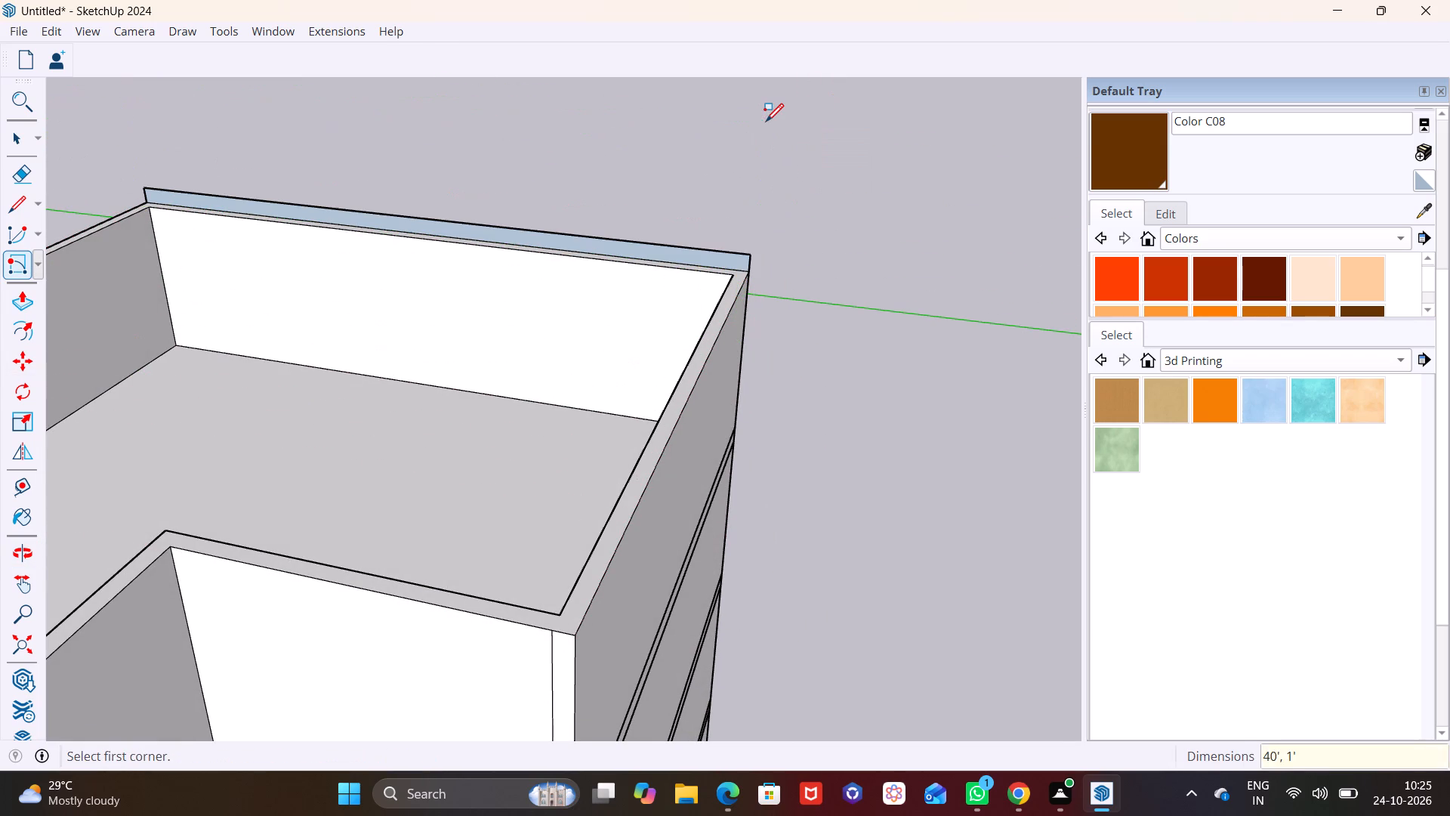
# Make a group of the new upright parapet rectangle, including its face and edges.
pyautogui.press('space')
pyautogui.scroll(3, 727, 243)
pyautogui.doubleClick(661, 261)
pyautogui.rightClick(661, 261)
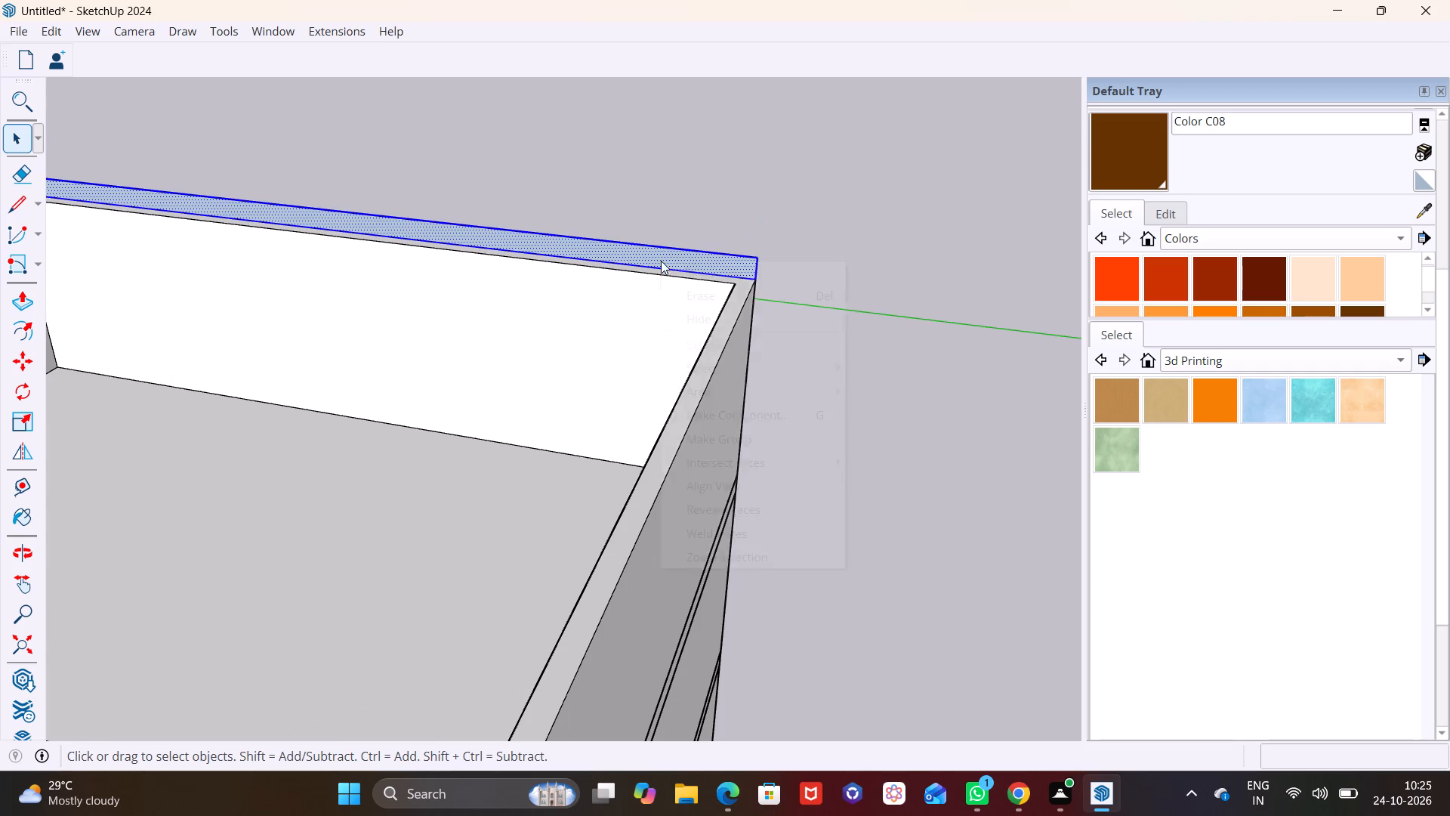
pyautogui.click(698, 437)
# Push/Pull the grouped rectangle's face across the whole roof to the front wall's corner, forming a 1' thick flat slab, and close the group.
pyautogui.tripleClick(665, 254)
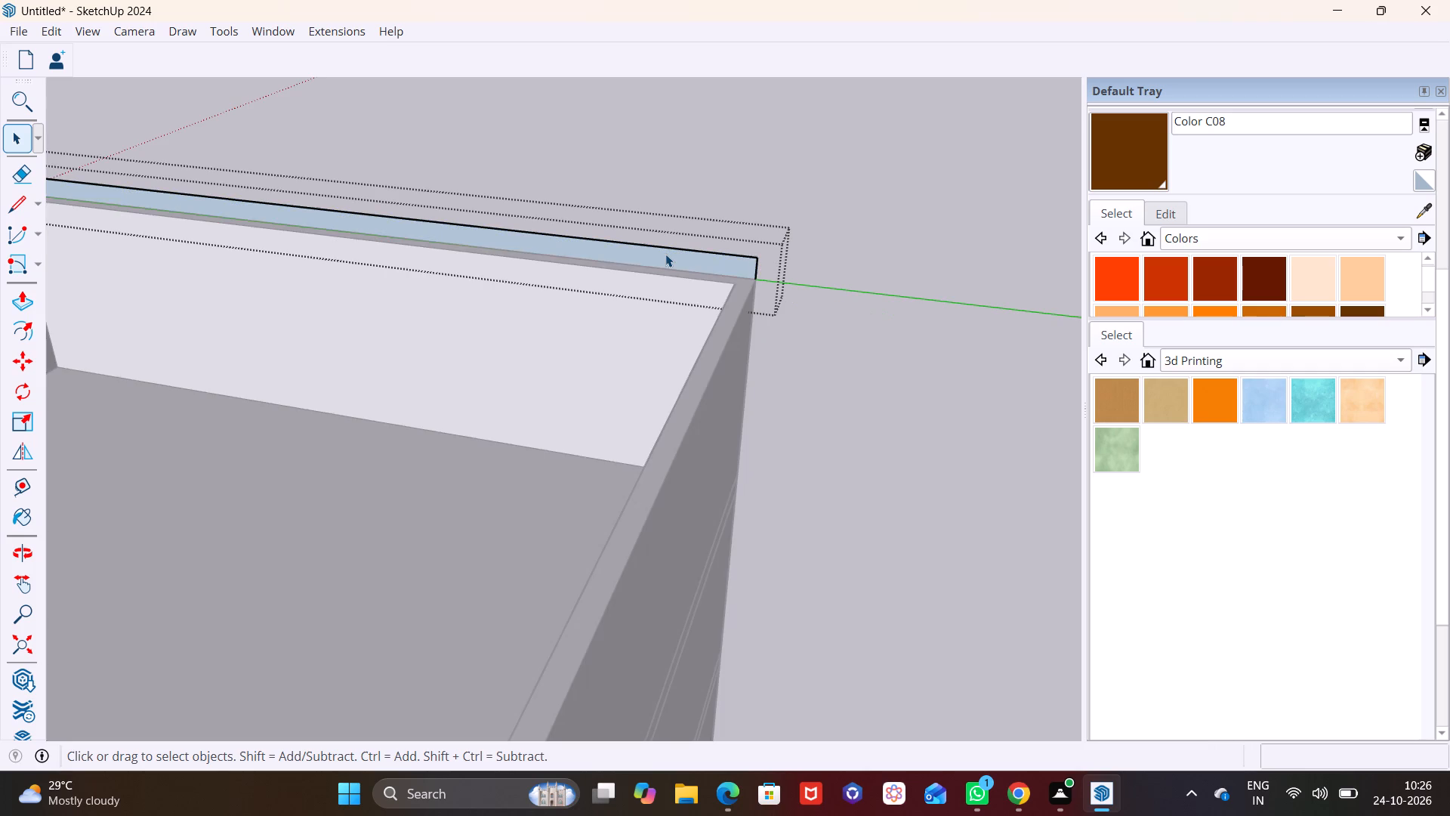
pyautogui.click(12, 293)
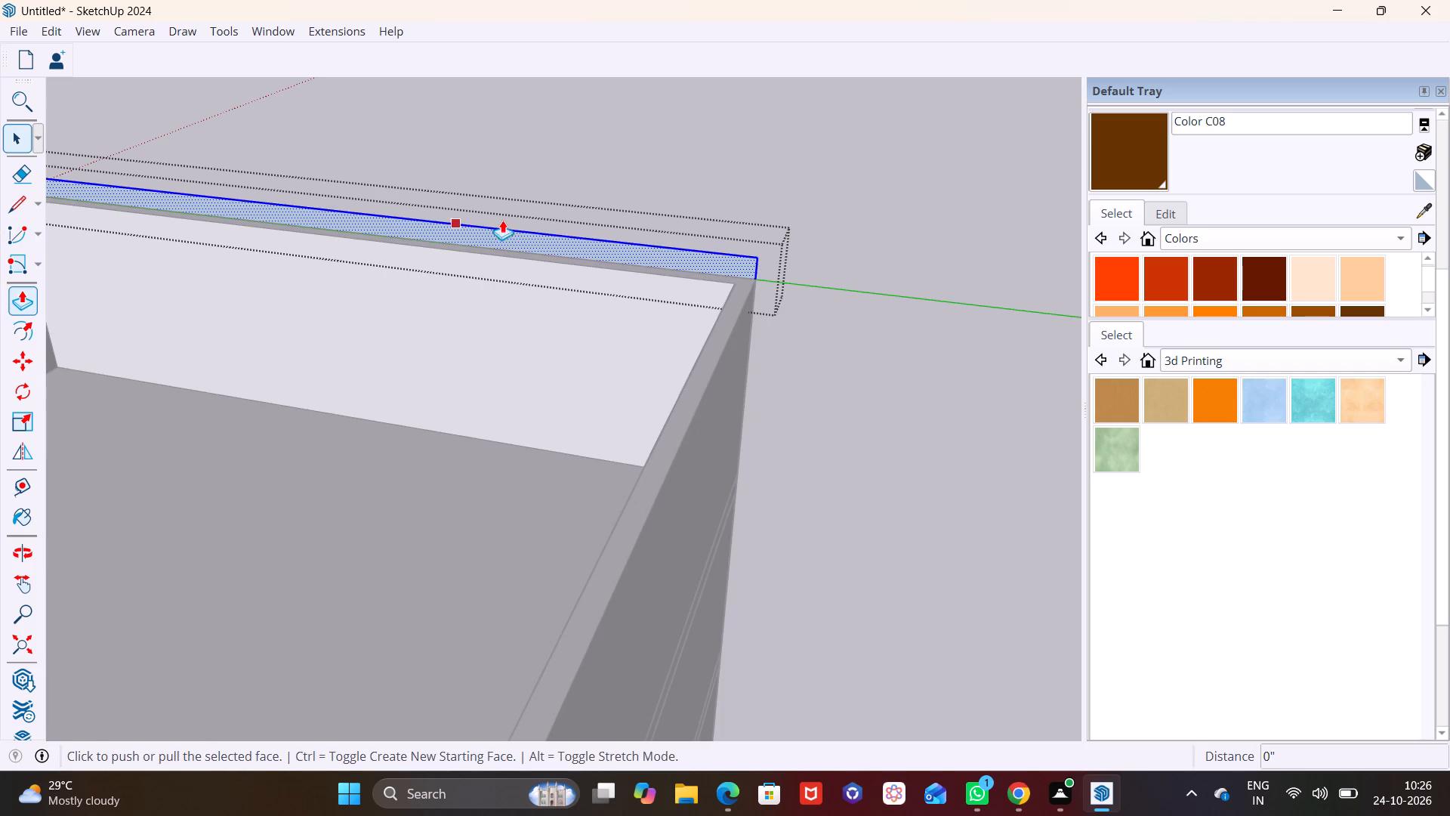
pyautogui.click(523, 243)
pyautogui.scroll(-4, 411, 359)
pyautogui.moveTo(479, 292); pyautogui.dragTo(365, 395)
pyautogui.moveTo(489, 294); pyautogui.dragTo(283, 465)
pyautogui.scroll(-3, 280, 465)
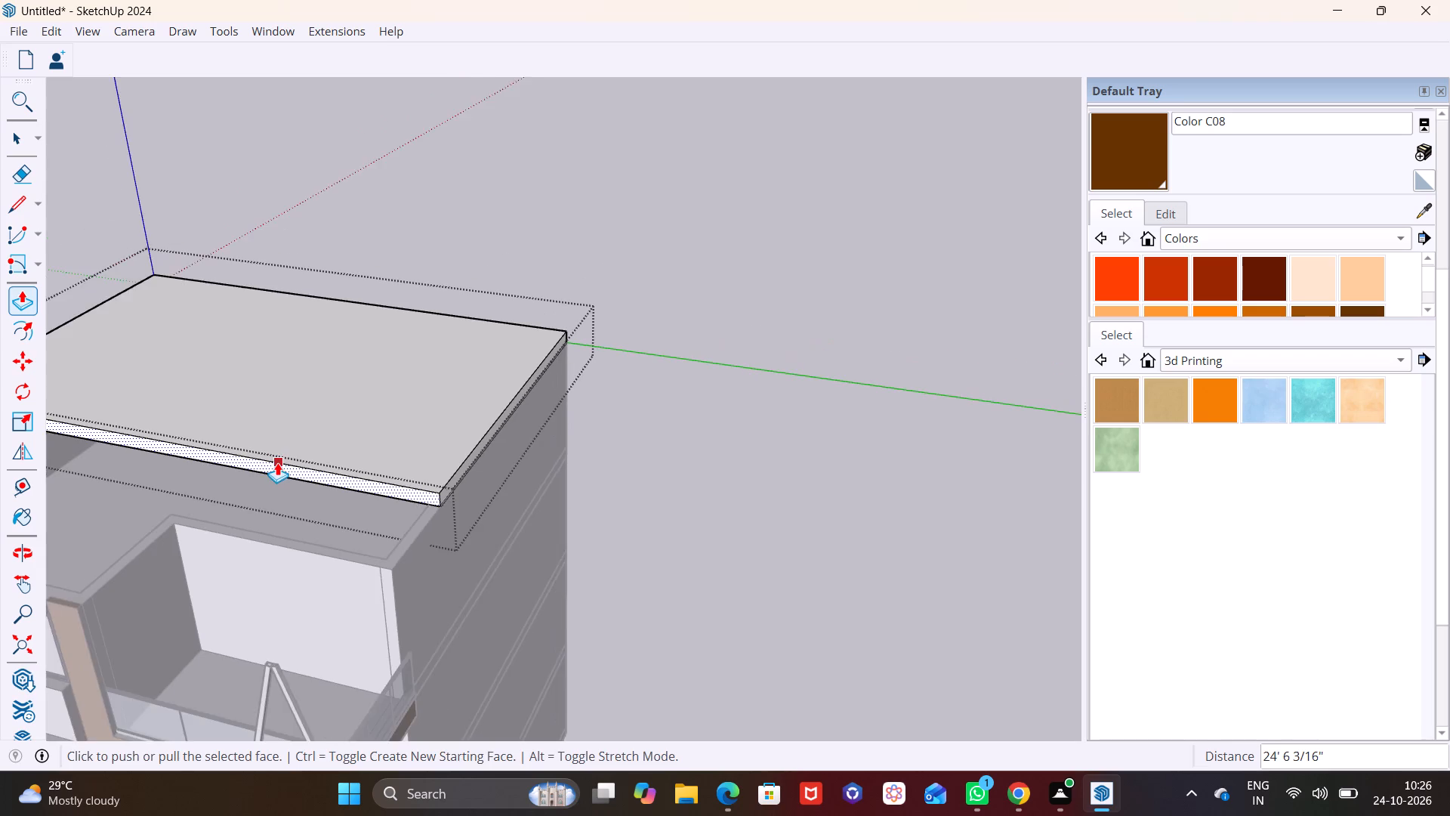
pyautogui.moveTo(285, 459); pyautogui.dragTo(589, 354, button='middle')
pyautogui.moveTo(520, 360); pyautogui.dragTo(442, 460)
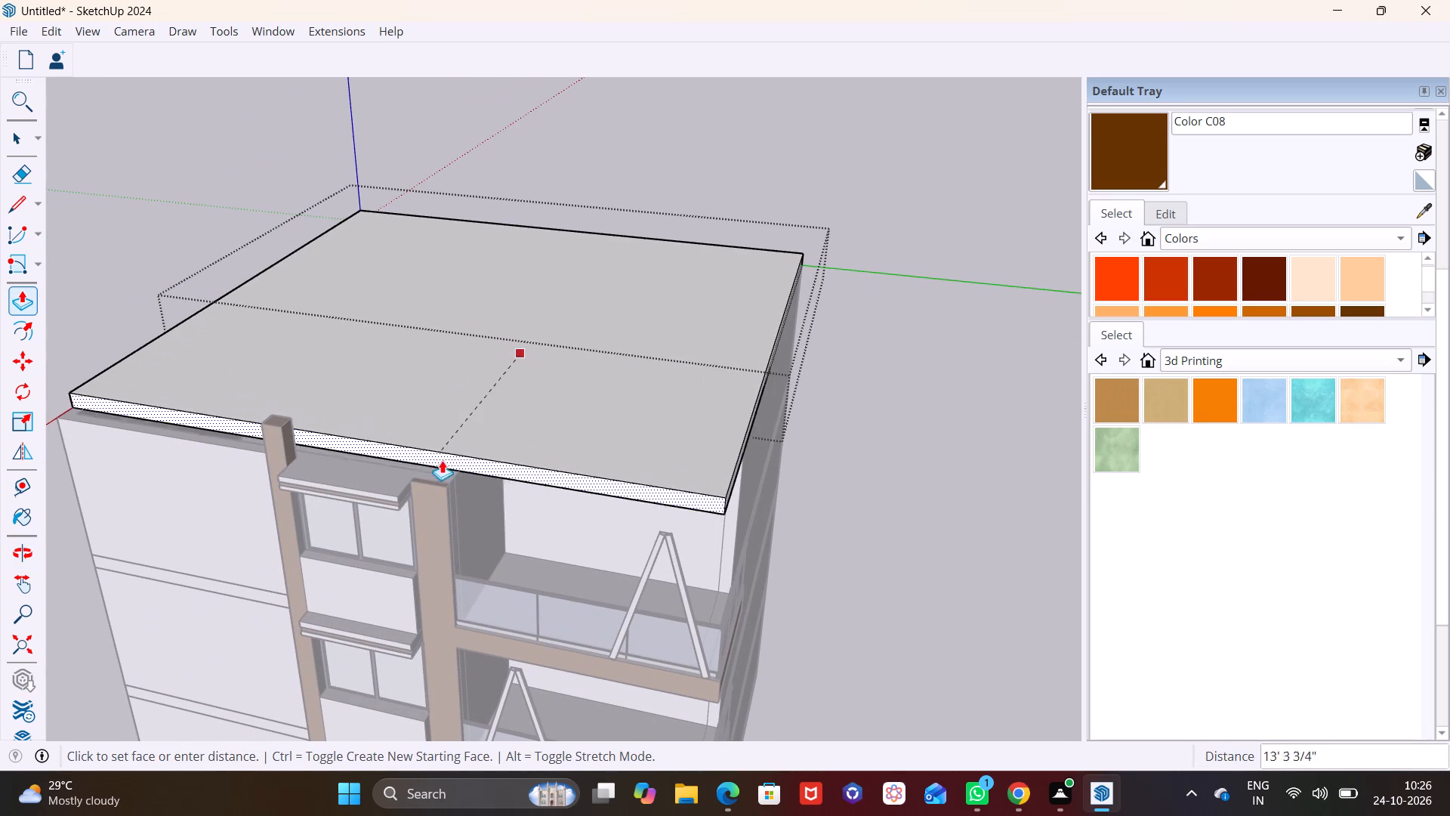
pyautogui.moveTo(442, 460); pyautogui.dragTo(424, 483)
pyautogui.click(424, 483)
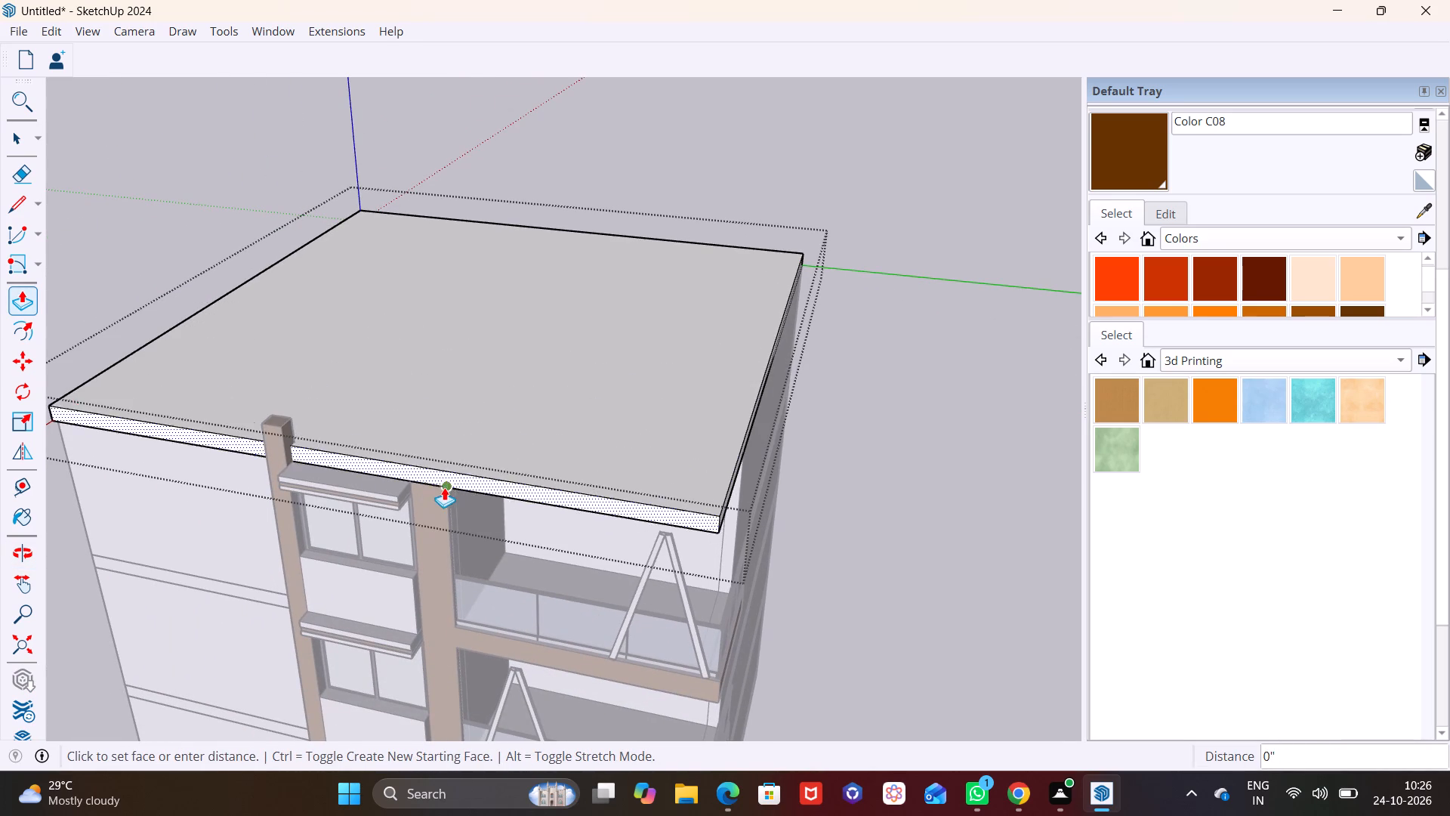
pyautogui.moveTo(63, 414); pyautogui.dragTo(421, 222, button='middle')
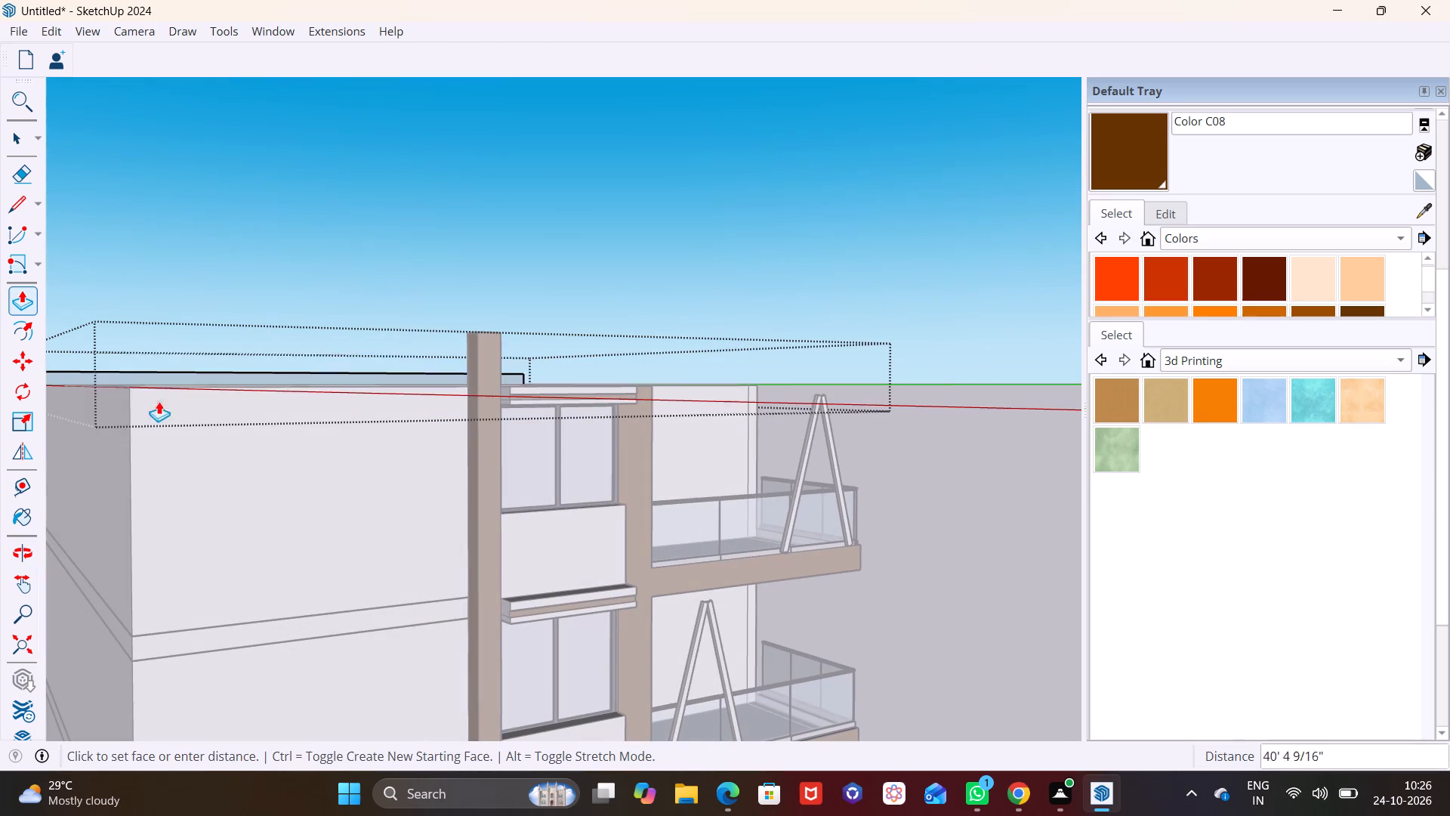
pyautogui.click(127, 423)
pyautogui.press('space')
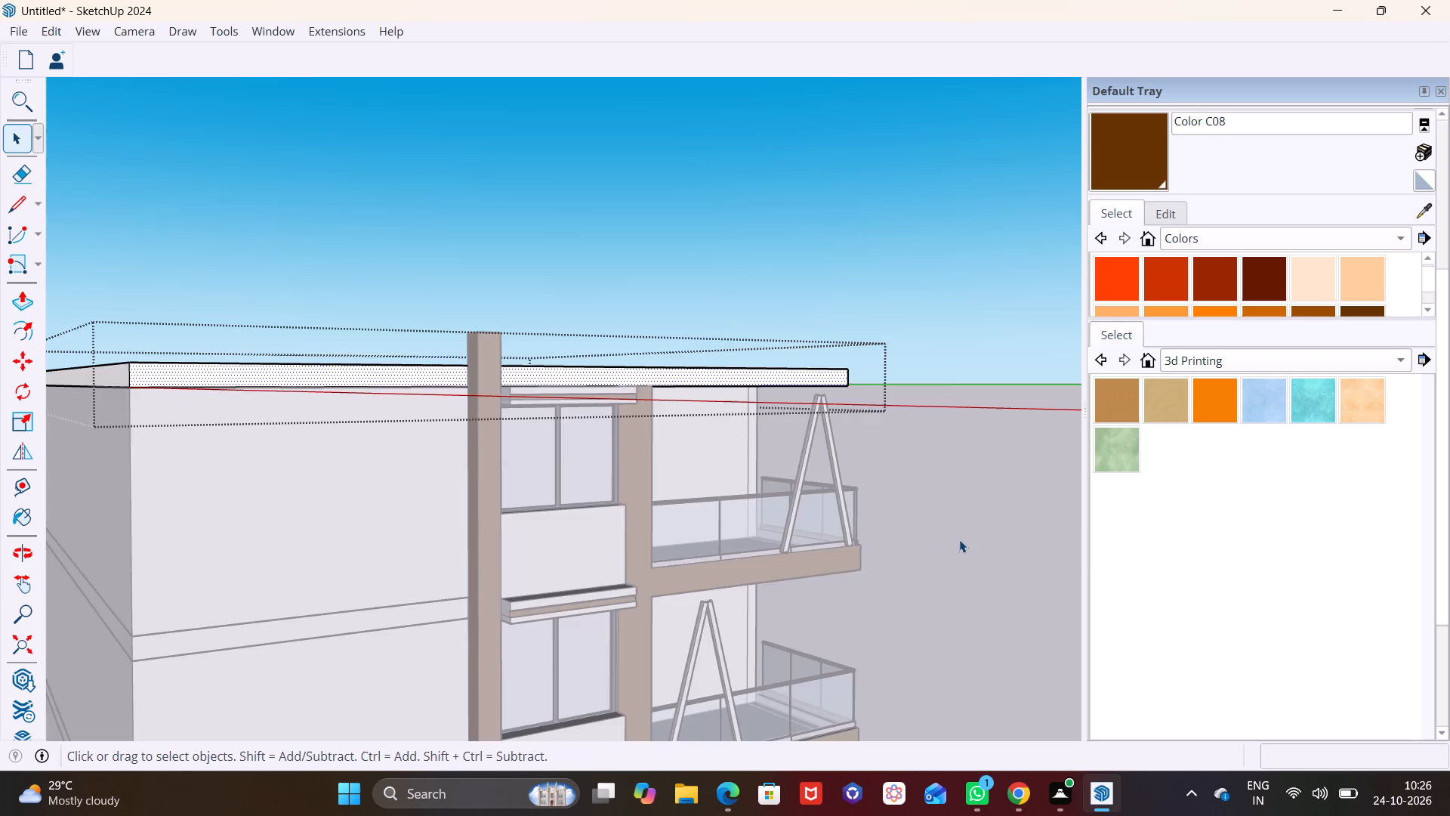
pyautogui.click(959, 539)
# Inspect the new roof slab's front edge against the brown columns, window canopies and top balcony.
pyautogui.scroll(5, 736, 483)
pyautogui.moveTo(672, 430); pyautogui.dragTo(554, 388, button='middle')
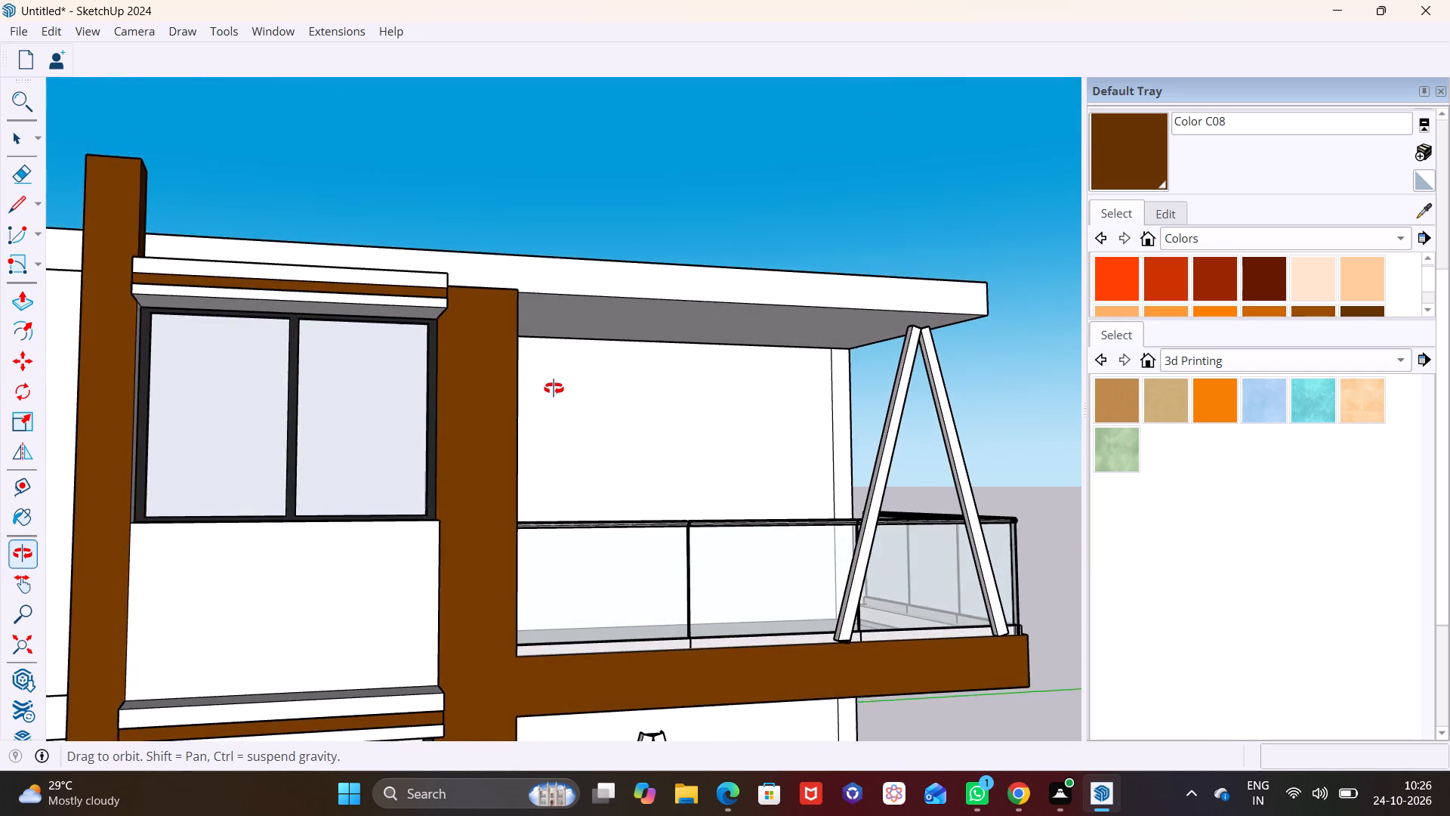
pyautogui.moveTo(554, 388); pyautogui.dragTo(491, 468, button='middle')
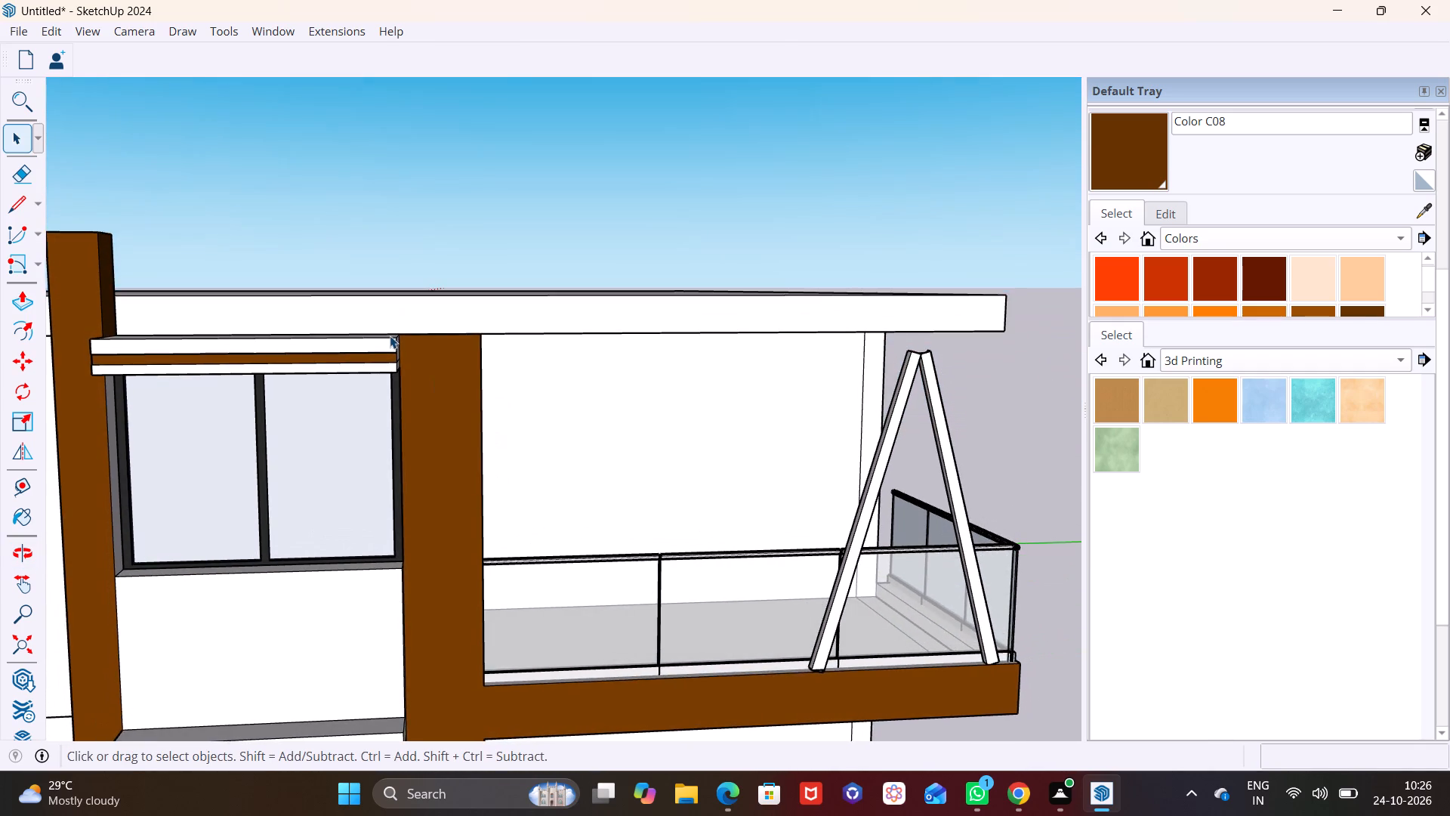
pyautogui.scroll(-6, 390, 335)
pyautogui.keyDown('shift'); pyautogui.moveTo(408, 332); pyautogui.dragTo(546, 381, button='middle'); pyautogui.keyUp('shift')
pyautogui.moveTo(481, 376); pyautogui.dragTo(431, 512, button='middle')
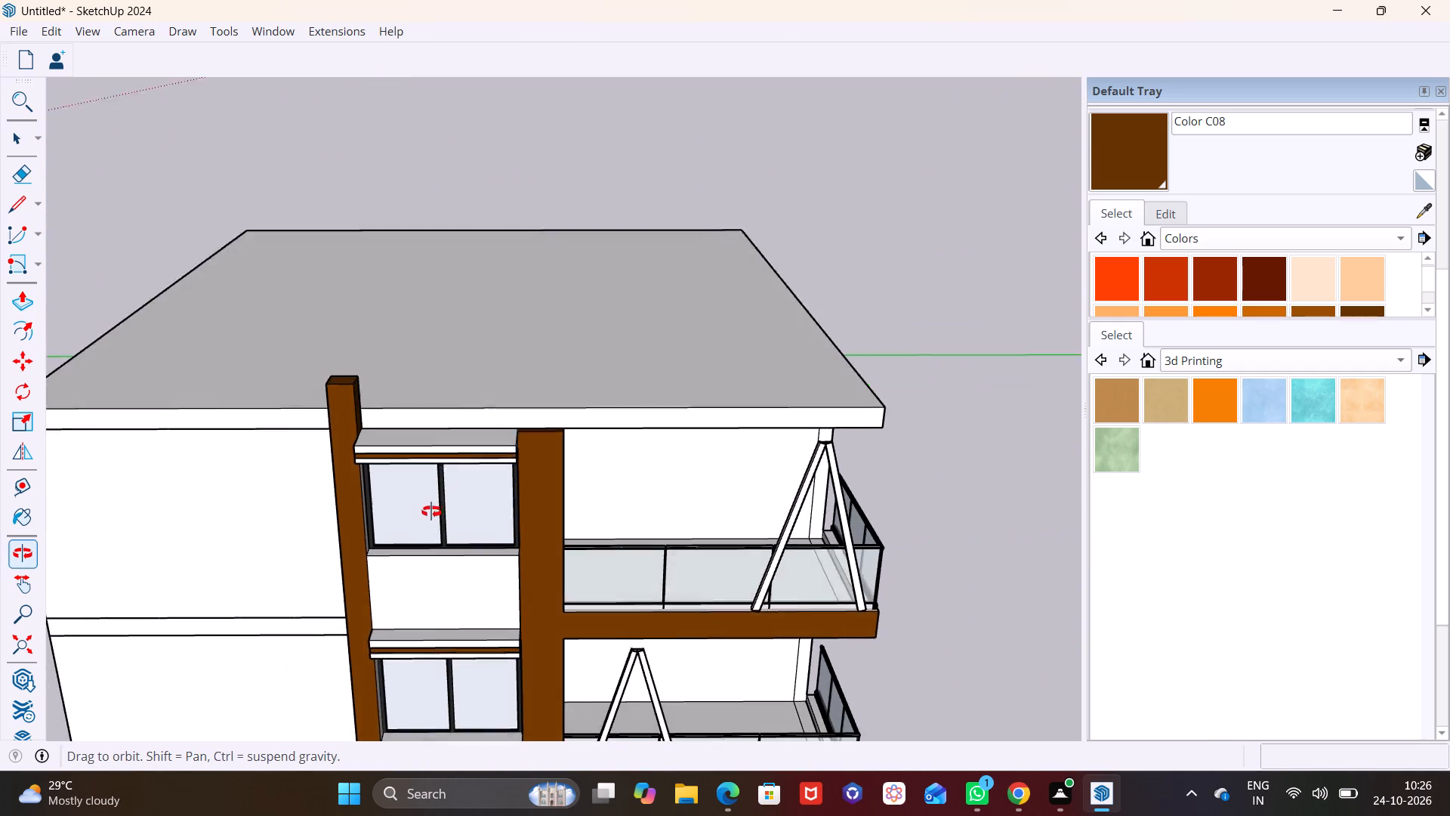
pyautogui.moveTo(431, 512); pyautogui.dragTo(425, 534, button='middle')
pyautogui.scroll(2, 461, 446)
pyautogui.scroll(-1, 461, 445)
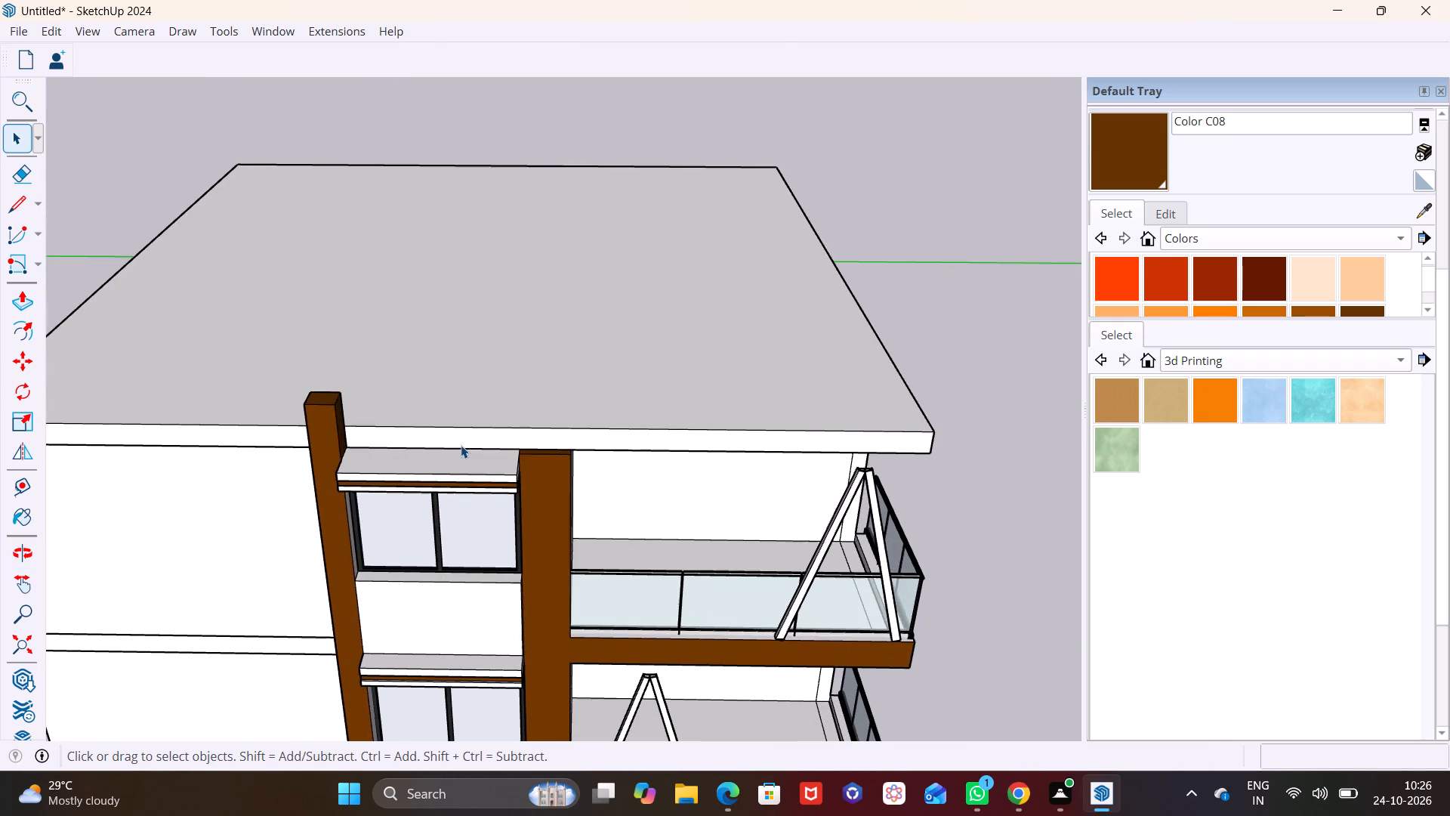
# Draw a rectangle the full 1' thickness of the roof slab's front edge, starting above the brown column beside the top balcony.
pyautogui.scroll(1, 461, 442)
pyautogui.moveTo(461, 442); pyautogui.dragTo(560, 360, button='middle')
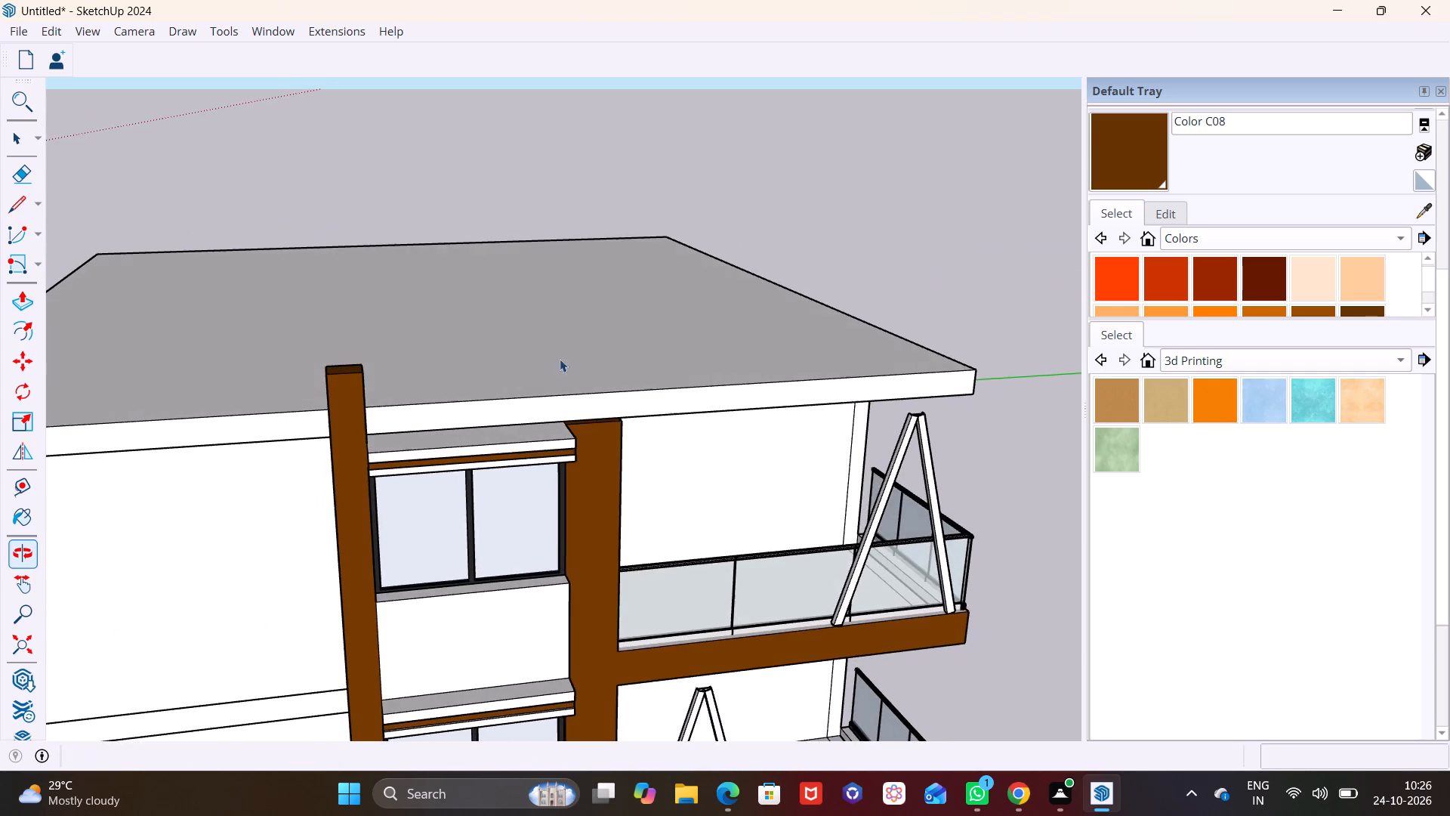
pyautogui.scroll(3, 495, 357)
pyautogui.moveTo(464, 377); pyautogui.dragTo(477, 299, button='middle')
pyautogui.scroll(1, 464, 377)
pyautogui.scroll(-1, 547, 349)
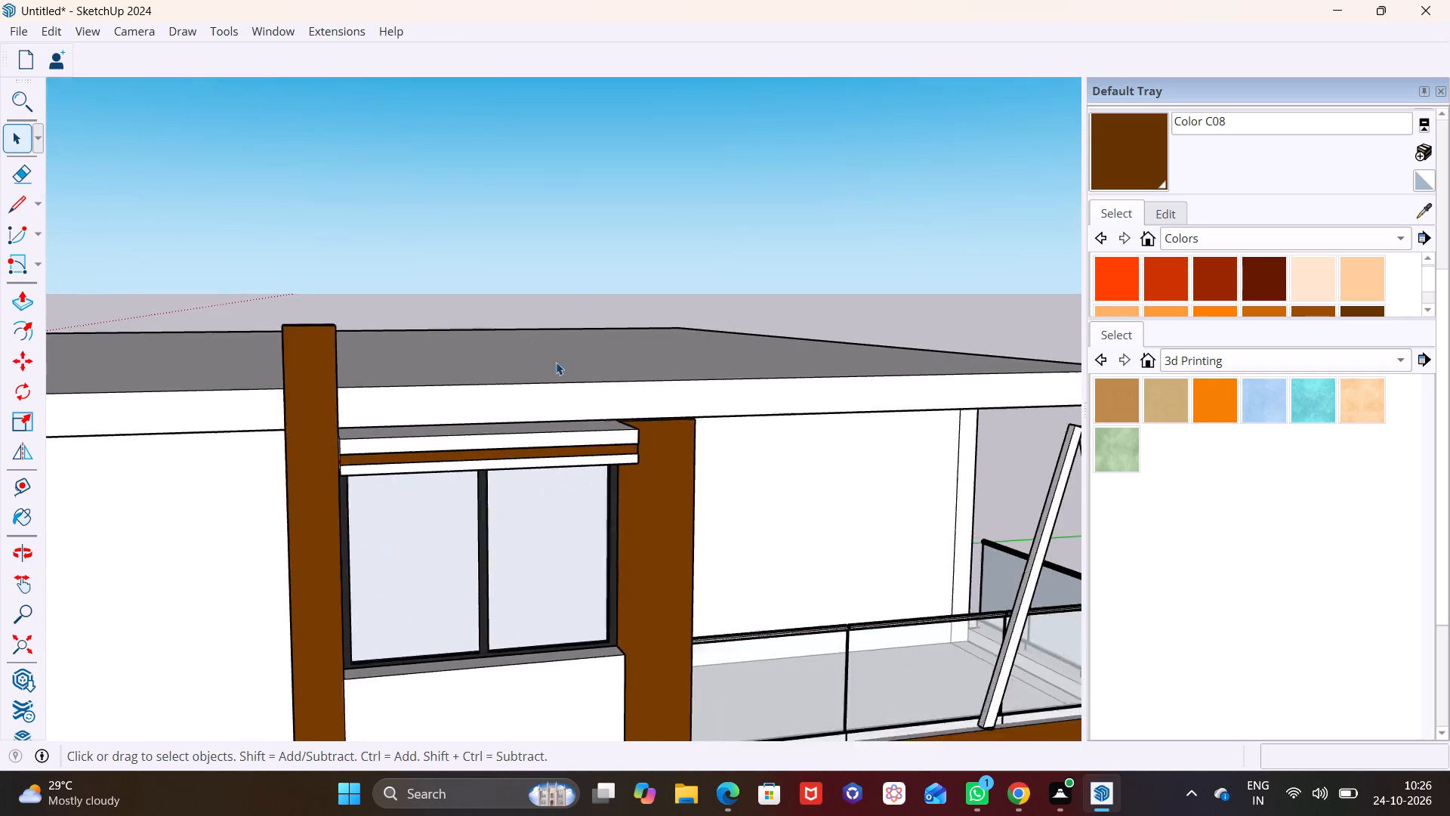
pyautogui.scroll(-2, 556, 362)
pyautogui.moveTo(798, 416); pyautogui.dragTo(551, 481, button='middle')
pyautogui.scroll(2, 445, 438)
pyautogui.moveTo(488, 453); pyautogui.dragTo(403, 463, button='middle')
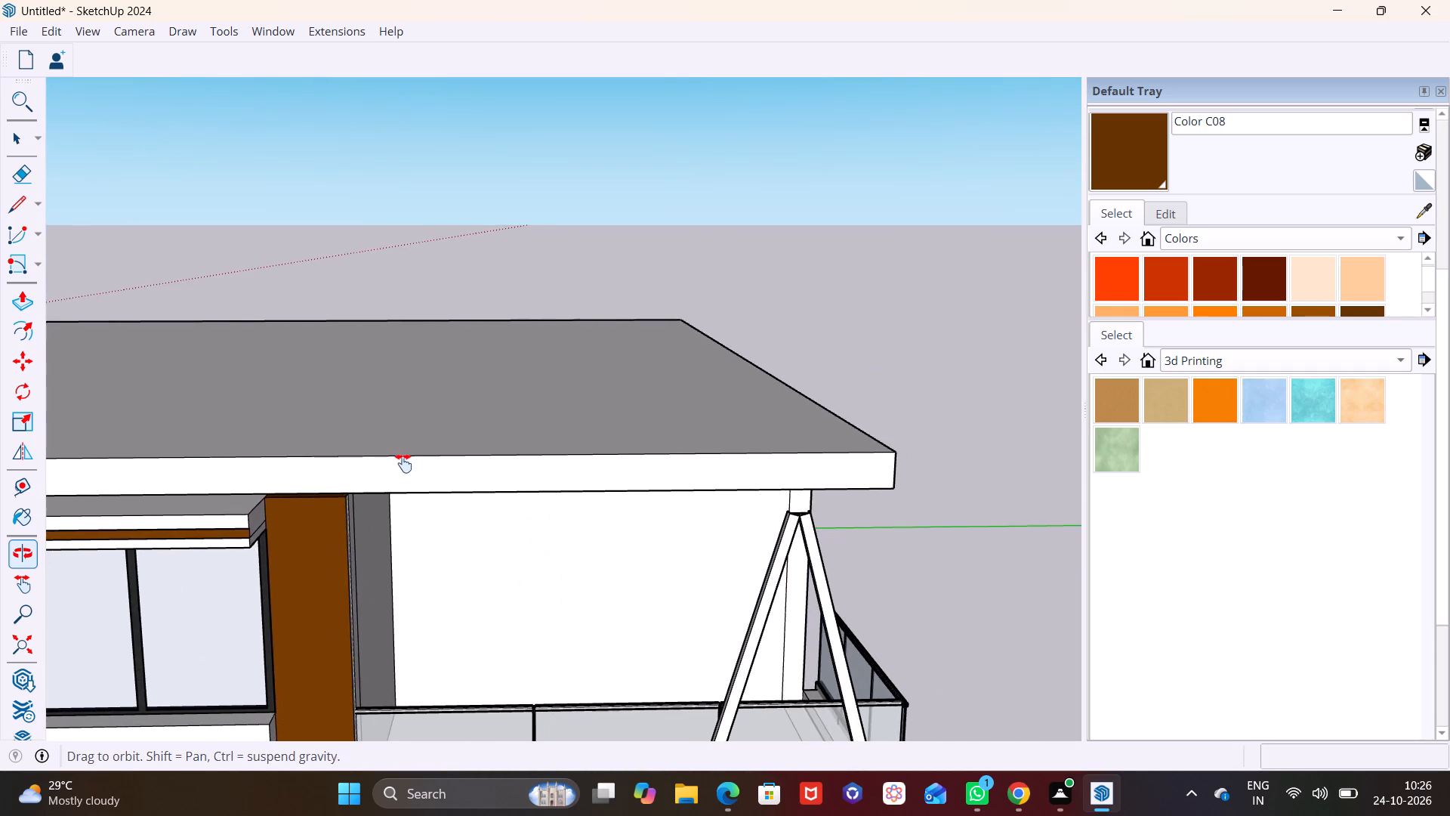
pyautogui.moveTo(403, 463); pyautogui.dragTo(403, 463, button='middle')
pyautogui.moveTo(457, 451); pyautogui.dragTo(462, 280, button='middle')
pyautogui.scroll(1, 464, 288)
pyautogui.click(42, 265)
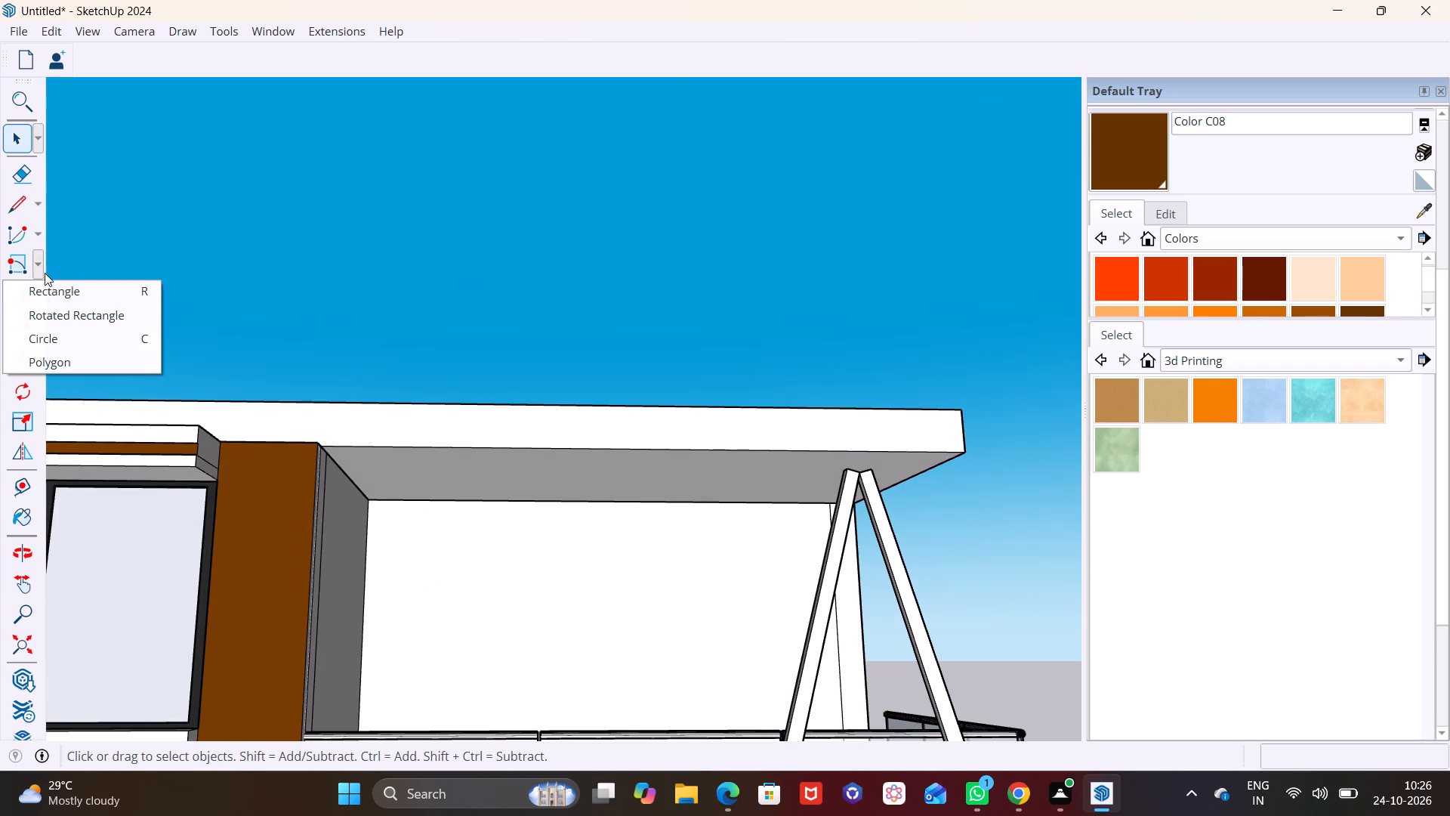
pyautogui.click(52, 288)
pyautogui.moveTo(364, 418); pyautogui.dragTo(386, 489, button='middle')
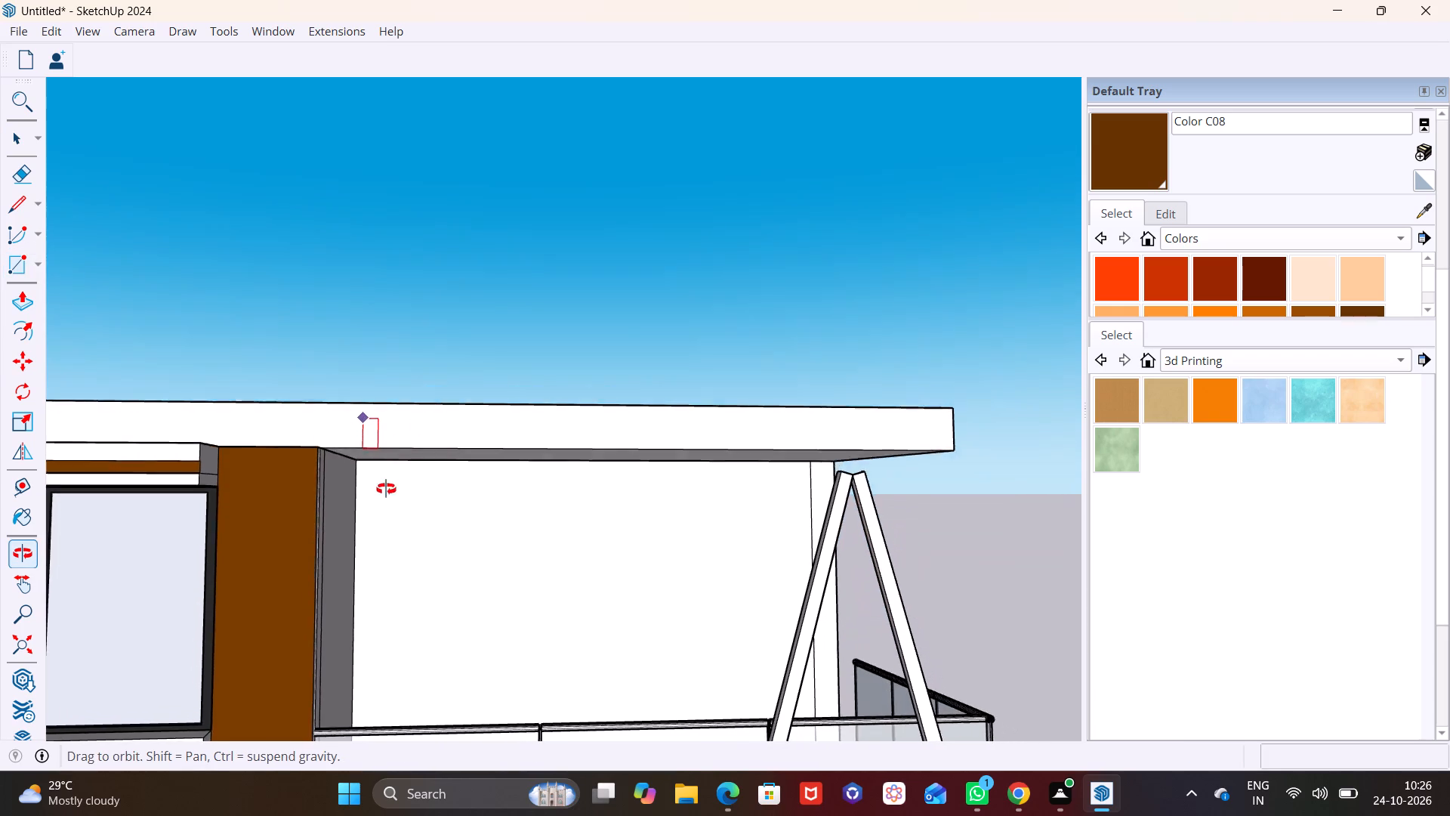
pyautogui.moveTo(386, 489); pyautogui.dragTo(394, 516, button='middle')
pyautogui.click(224, 404)
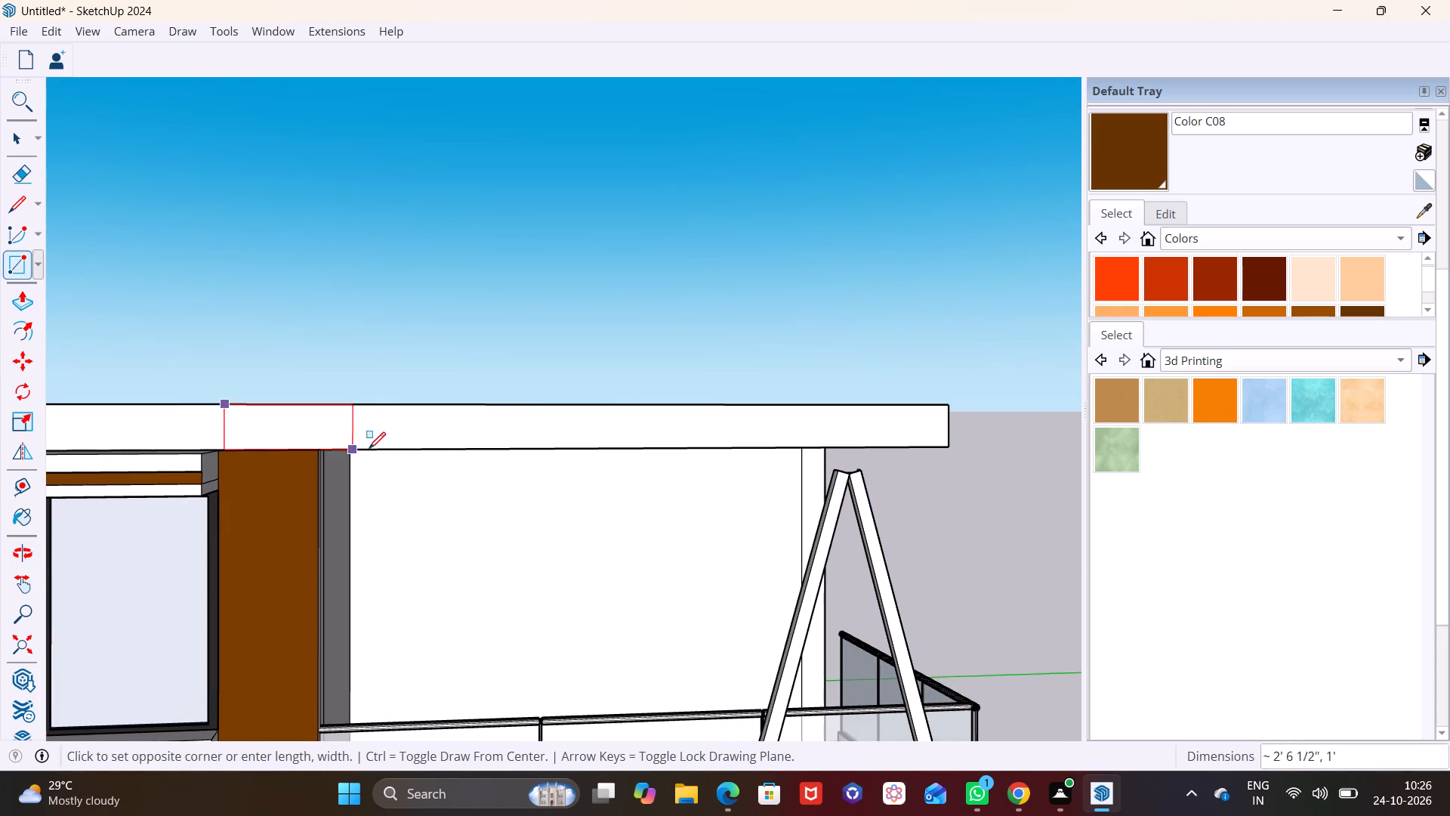
pyautogui.click(468, 448)
pyautogui.press('space')
# Push/Pull the new rectangle about 1' outward from the slab's front edge.
pyautogui.click(409, 424)
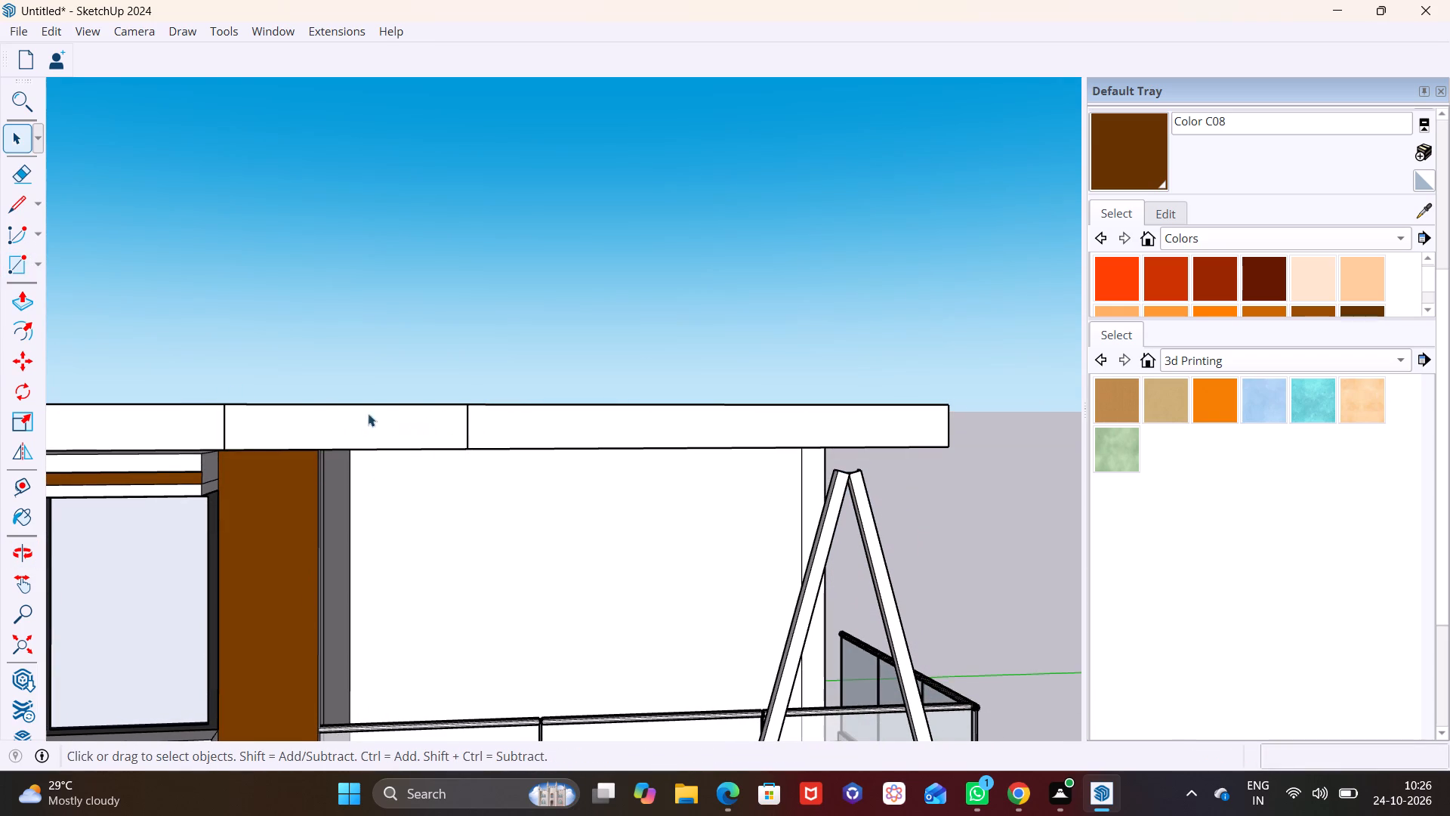
pyautogui.click(22, 299)
pyautogui.click(282, 410)
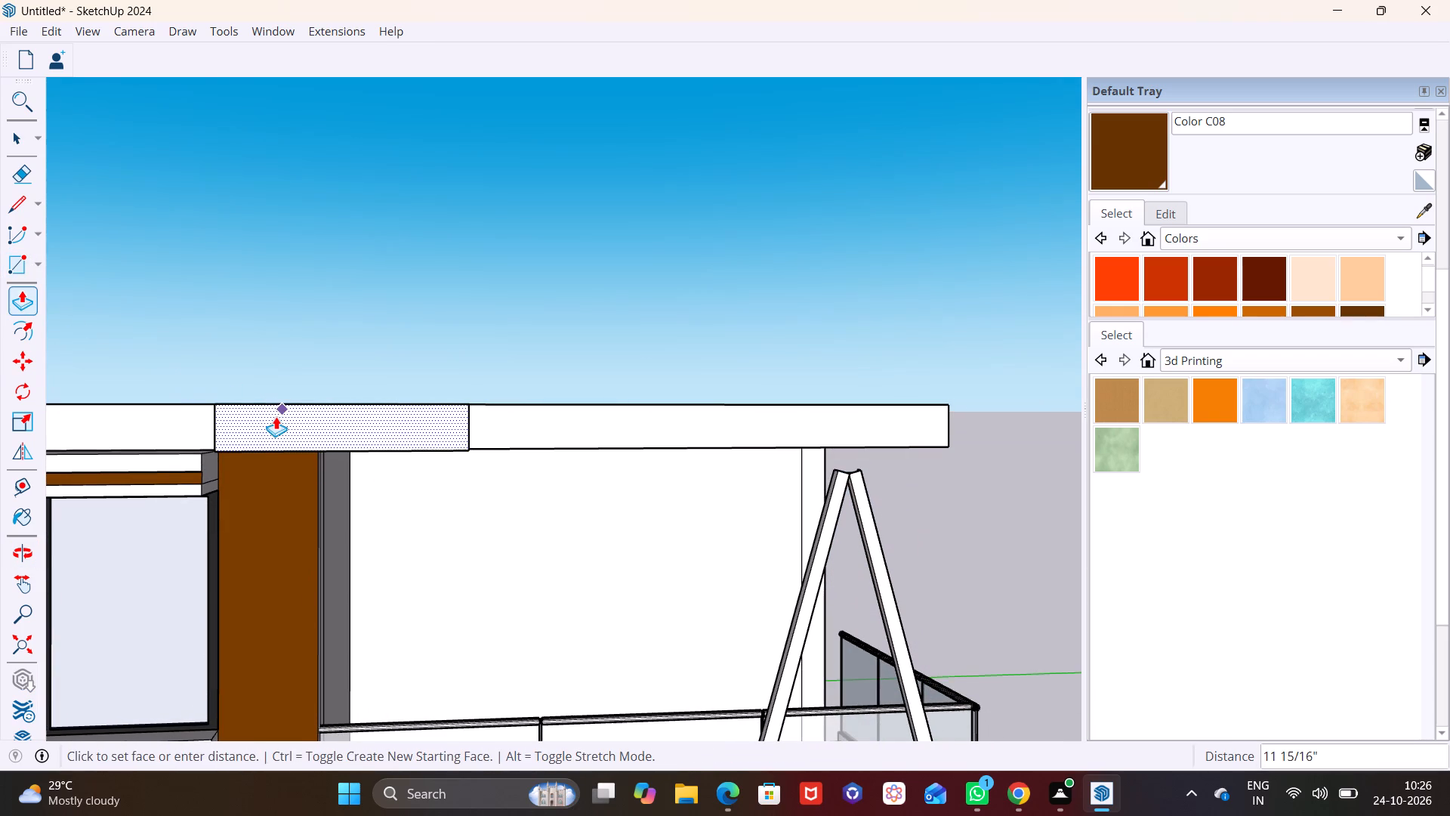
pyautogui.click(276, 416)
# Push/Pull the projecting block's end face about 11' 4 1/2" along the front edge to the slab's corner above the balcony.
pyautogui.moveTo(453, 447); pyautogui.dragTo(137, 527, button='middle')
pyautogui.keyDown('shift'); pyautogui.moveTo(500, 490); pyautogui.dragTo(267, 481, button='middle'); pyautogui.keyUp('shift')
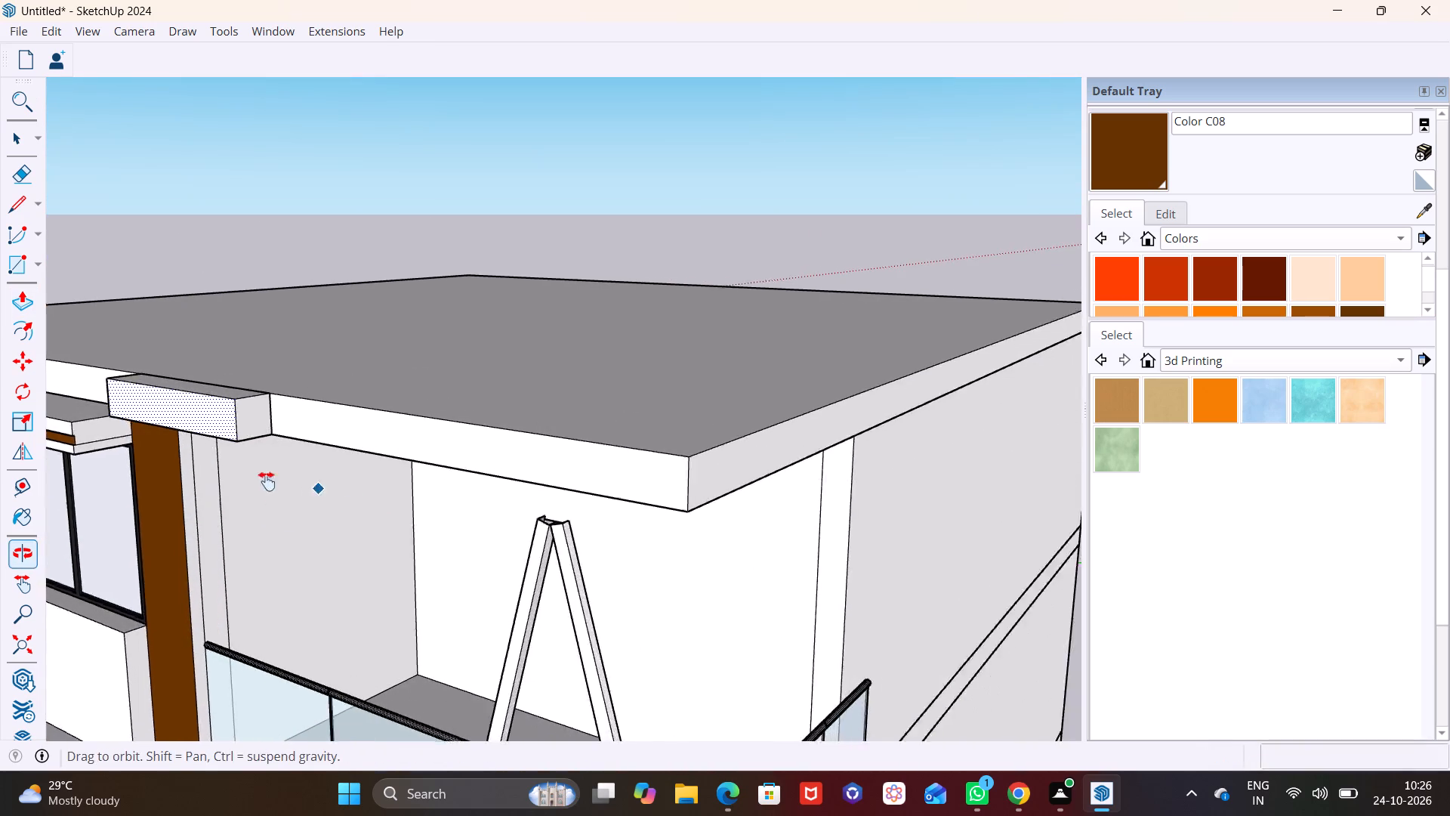
pyautogui.keyDown('shift'); pyautogui.moveTo(267, 481); pyautogui.dragTo(214, 469, button='middle'); pyautogui.keyUp('shift')
pyautogui.press('space')
pyautogui.click(116, 387)
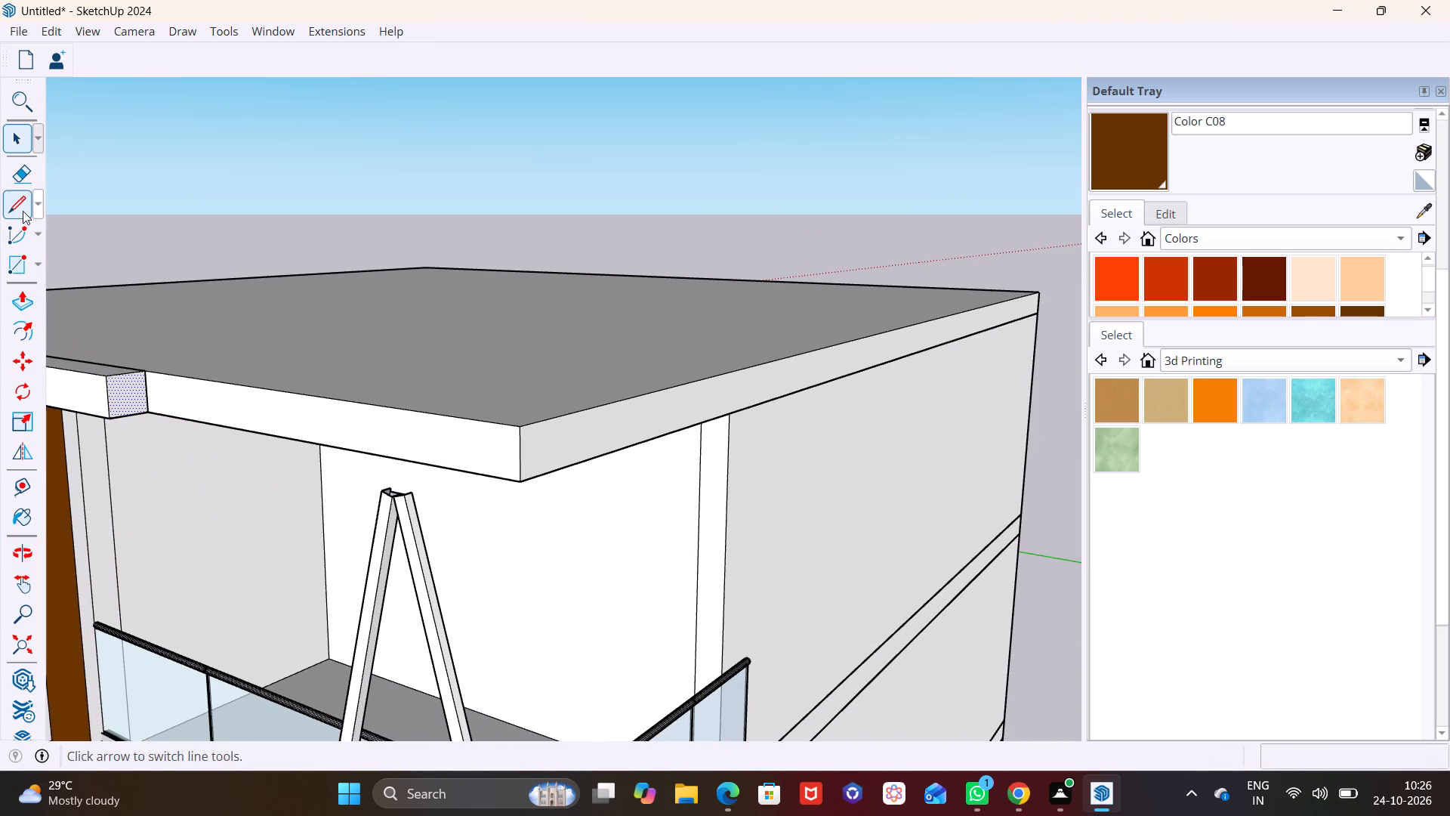
pyautogui.moveTo(15, 306); pyautogui.dragTo(32, 314)
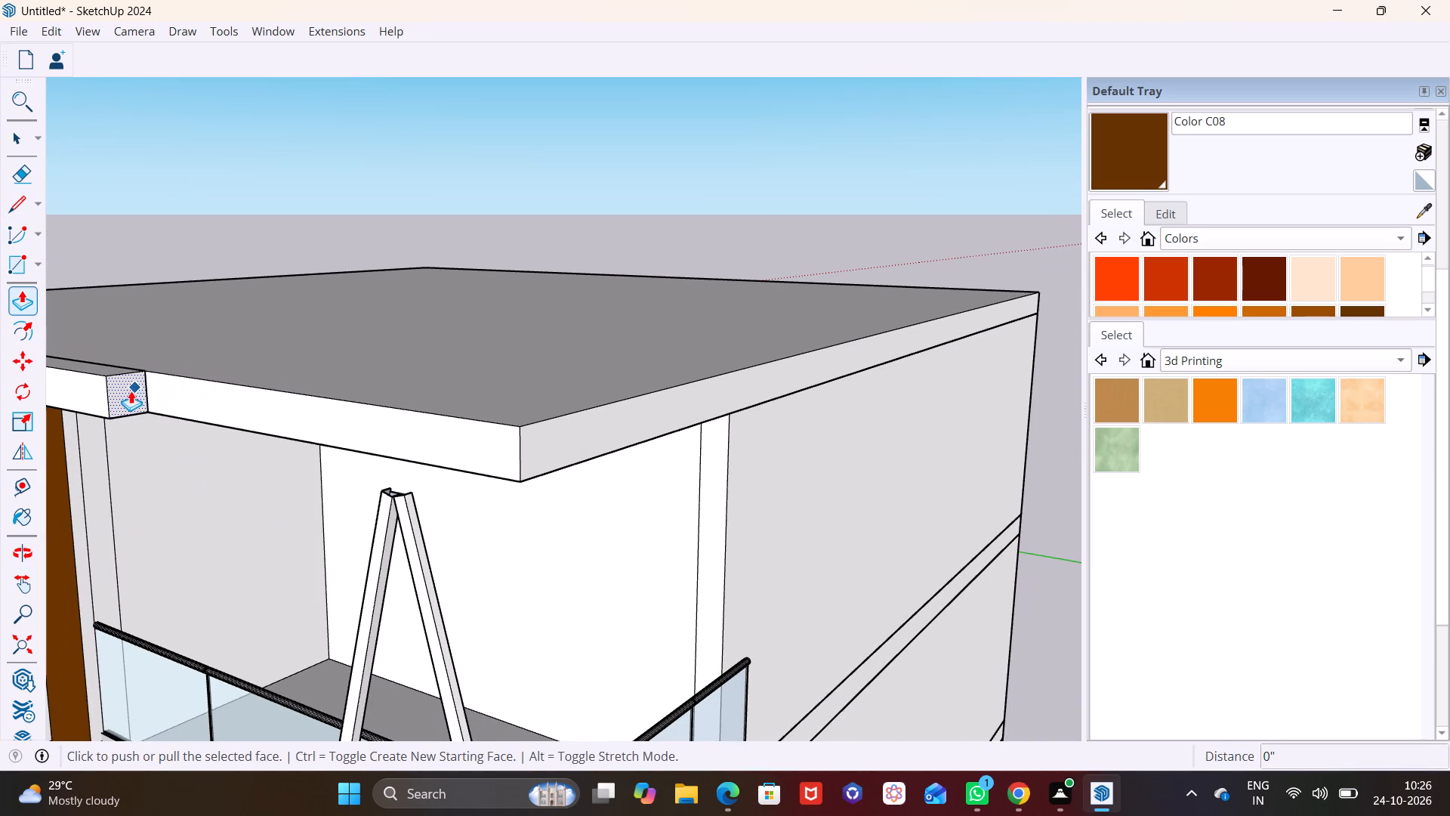
pyautogui.click(131, 391)
pyautogui.click(564, 415)
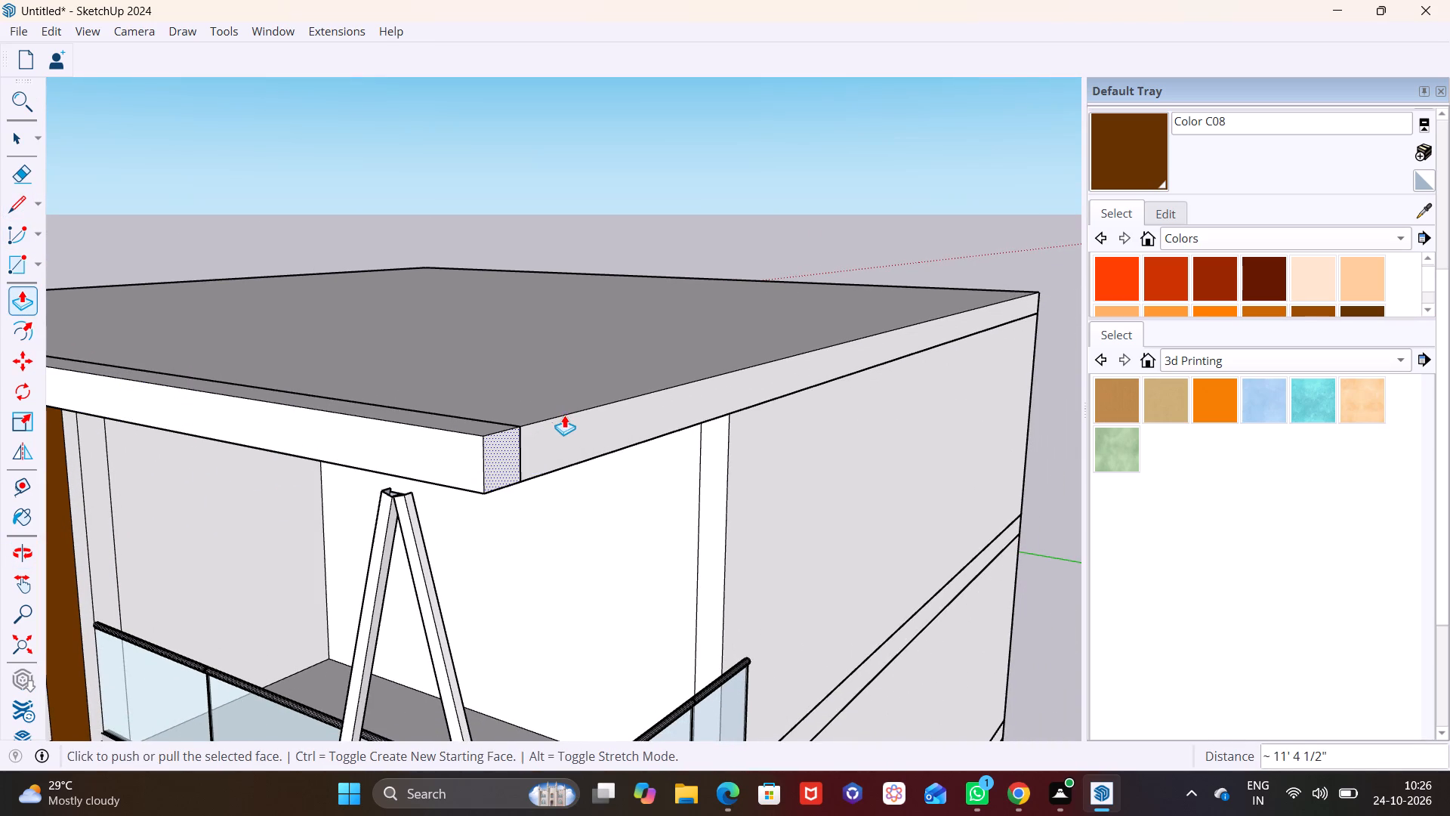
# Push/Pull the projecting strip's top face upward to form a front parapet about 4' 6" above the roof slab.
pyautogui.moveTo(584, 483); pyautogui.dragTo(510, 483, button='middle')
pyautogui.scroll(-2, 498, 455)
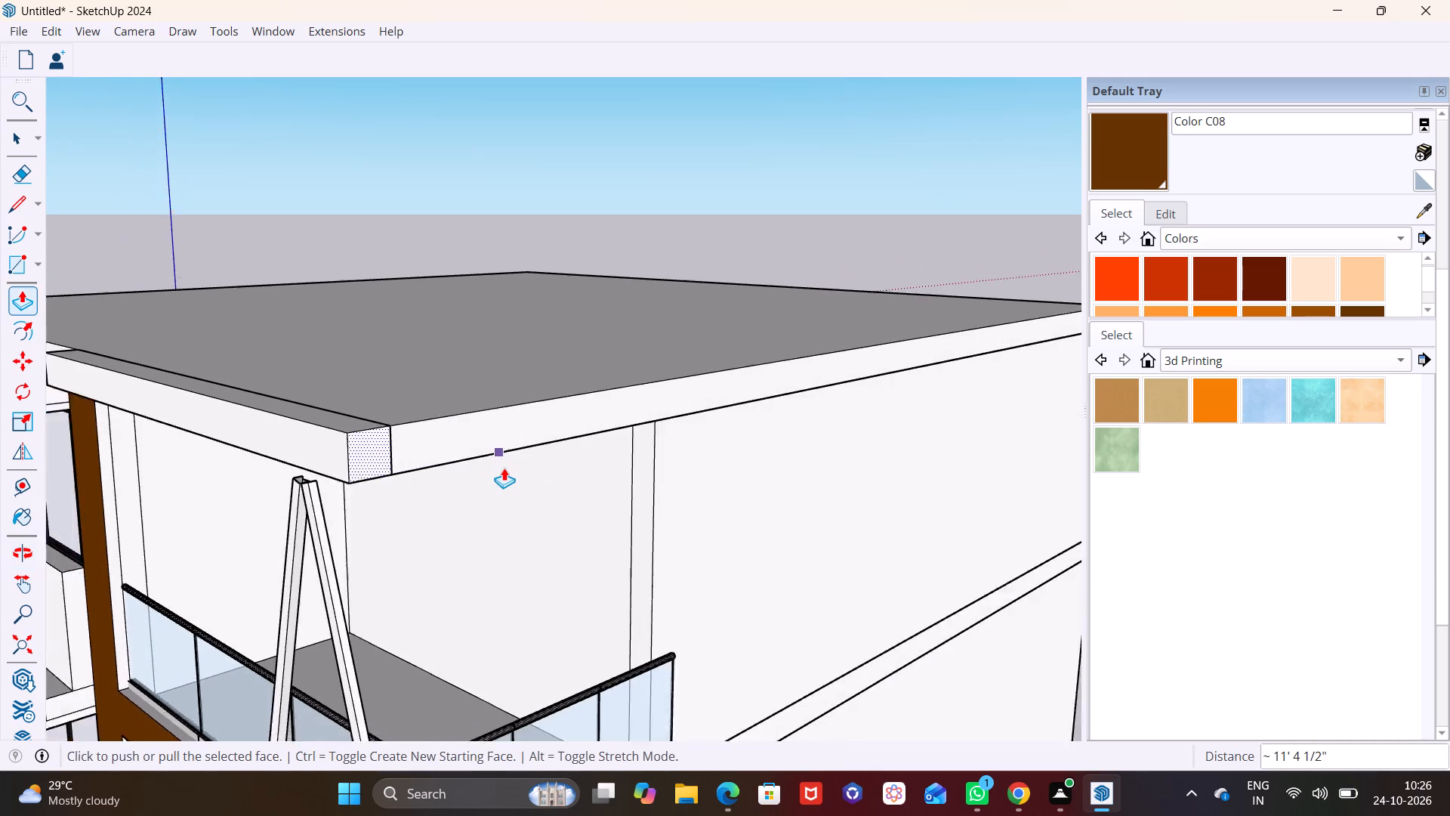
pyautogui.scroll(-3, 504, 468)
pyautogui.keyDown('shift'); pyautogui.moveTo(523, 468); pyautogui.dragTo(709, 624, button='middle'); pyautogui.keyUp('shift')
pyautogui.press('space')
pyautogui.click(538, 596)
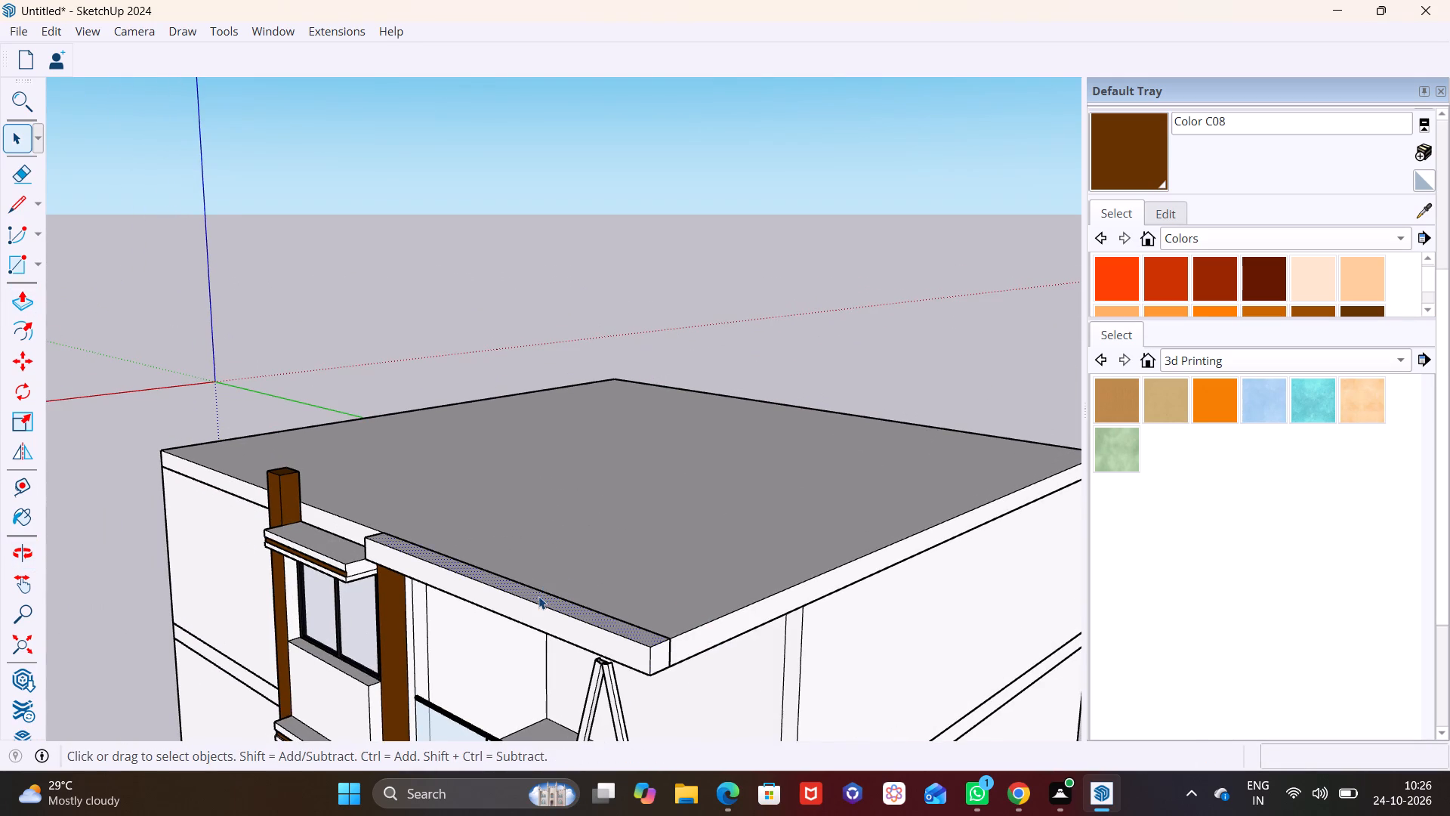
pyautogui.scroll(1, 165, 421)
pyautogui.click(17, 300)
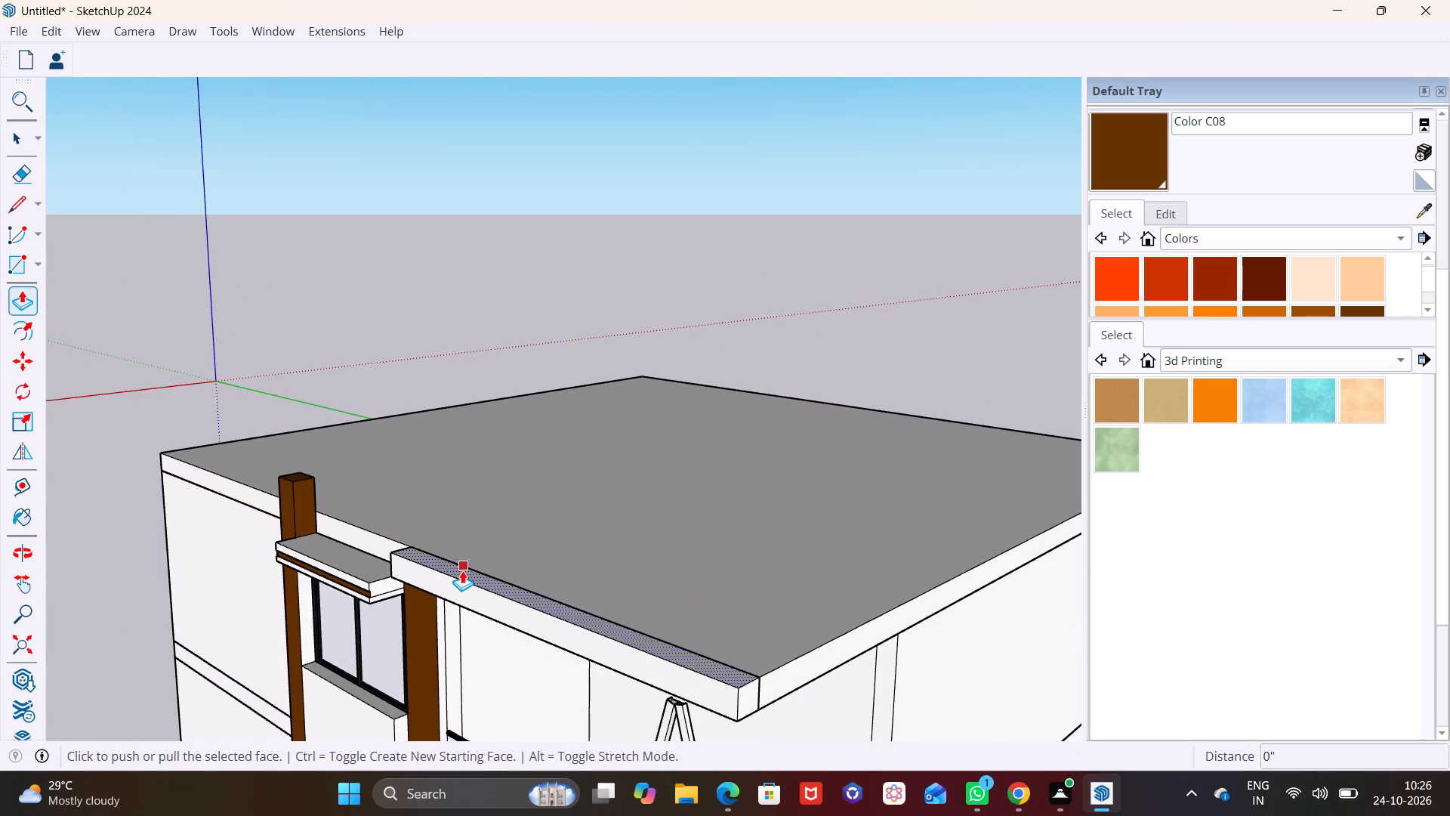
pyautogui.click(464, 570)
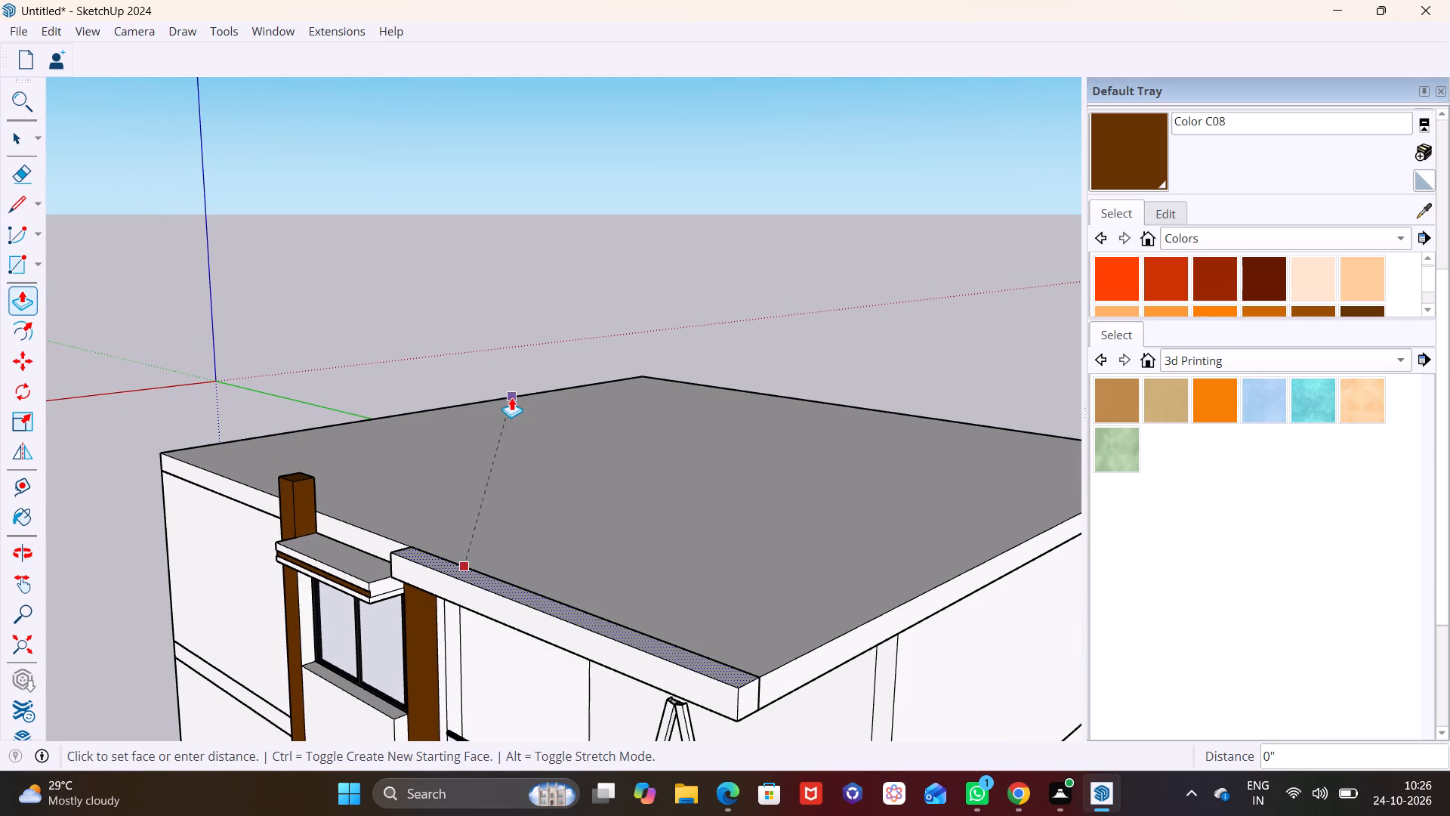
pyautogui.click(507, 448)
pyautogui.press('space')
# Inspect the raised front parapet and its junction with the roof slab from the front, below and the balcony side.
pyautogui.click(702, 465)
pyautogui.scroll(1, 690, 513)
pyautogui.moveTo(694, 527); pyautogui.dragTo(733, 536, button='middle')
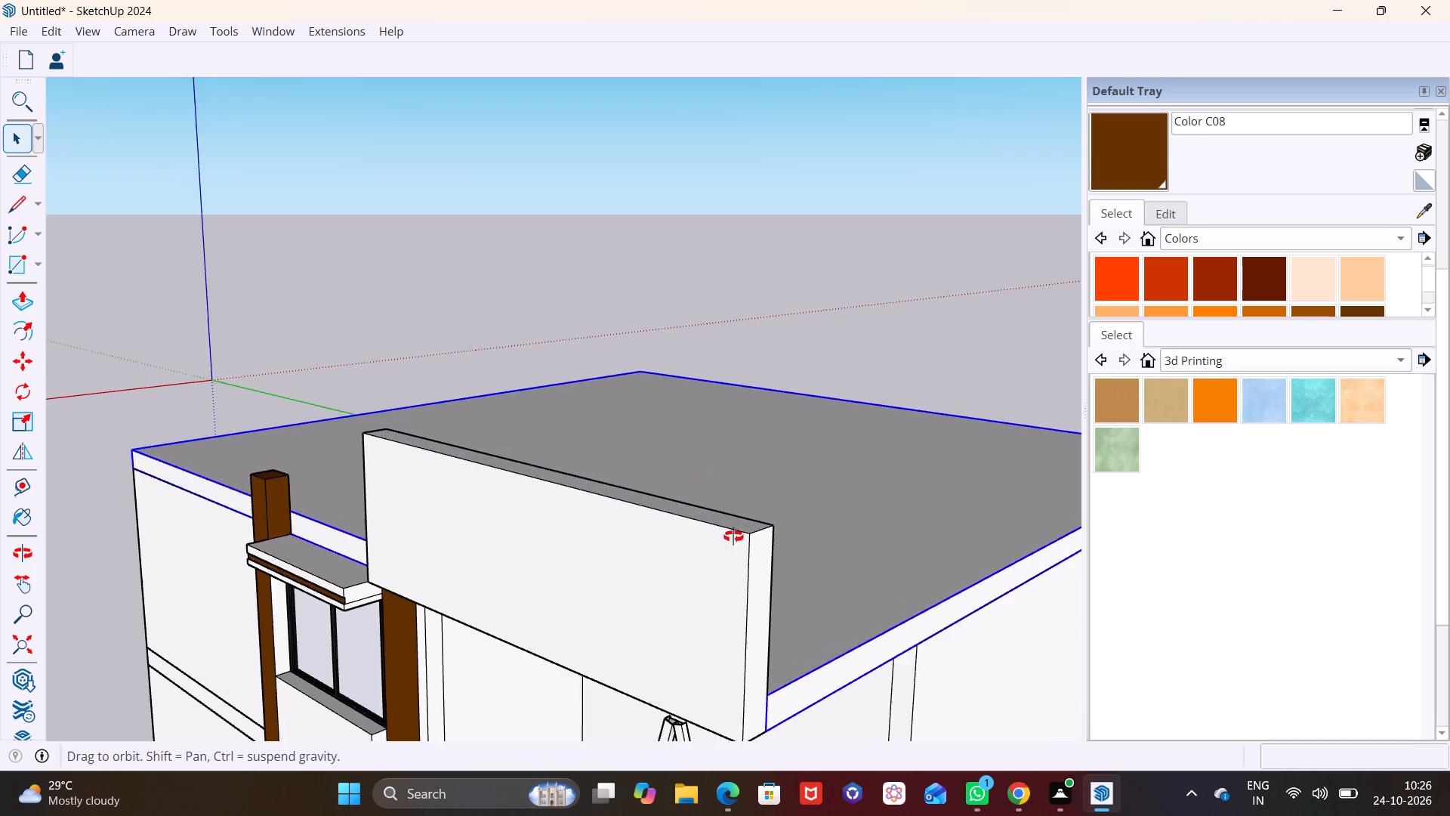
pyautogui.moveTo(733, 536); pyautogui.dragTo(986, 444, button='middle')
pyautogui.scroll(-5, 636, 543)
pyautogui.moveTo(645, 579); pyautogui.dragTo(718, 569, button='middle')
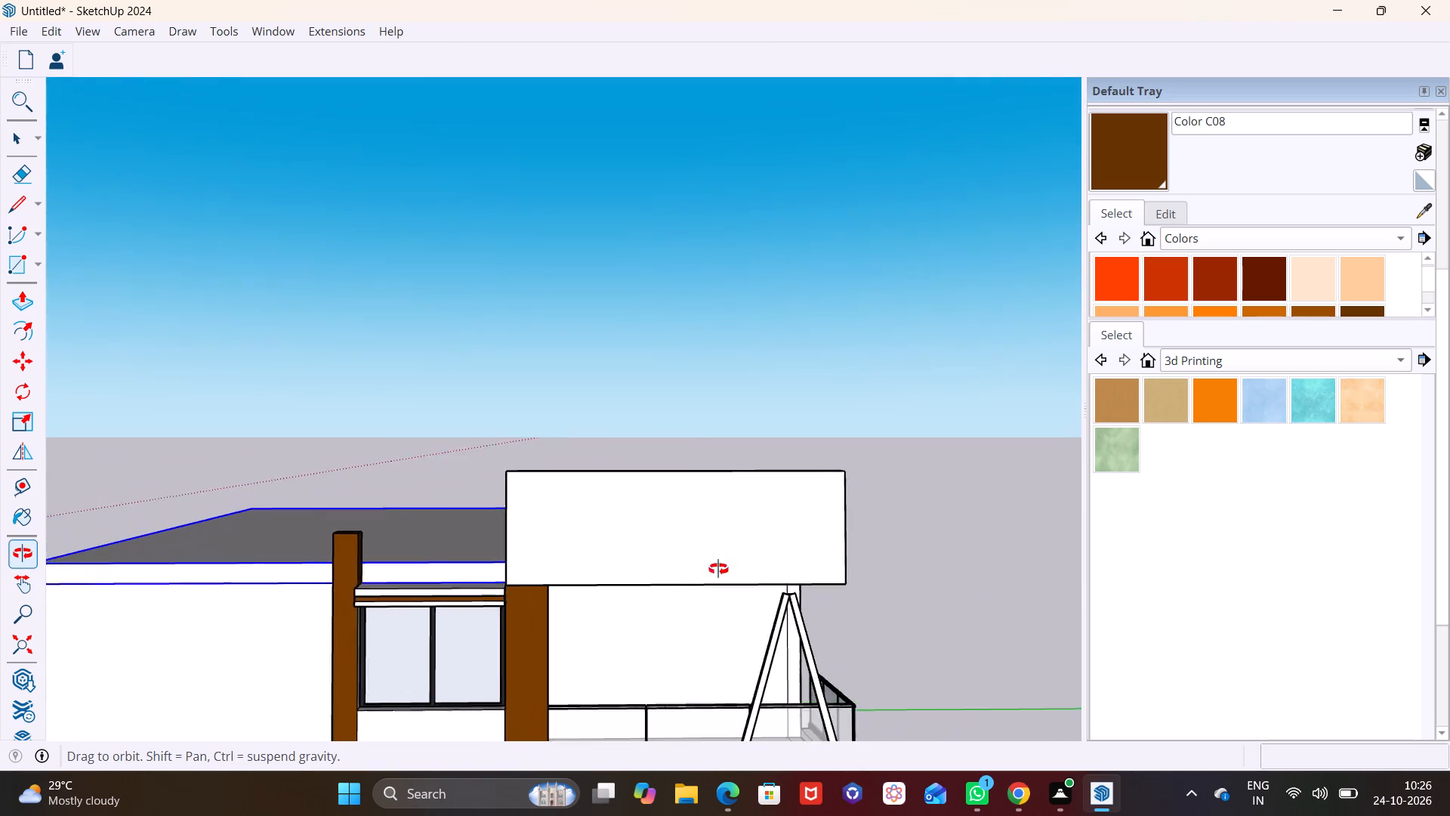
pyautogui.moveTo(718, 569); pyautogui.dragTo(831, 444, button='middle')
pyautogui.scroll(4, 801, 534)
pyautogui.keyDown('shift'); pyautogui.moveTo(801, 540); pyautogui.dragTo(777, 527, button='middle'); pyautogui.keyUp('shift')
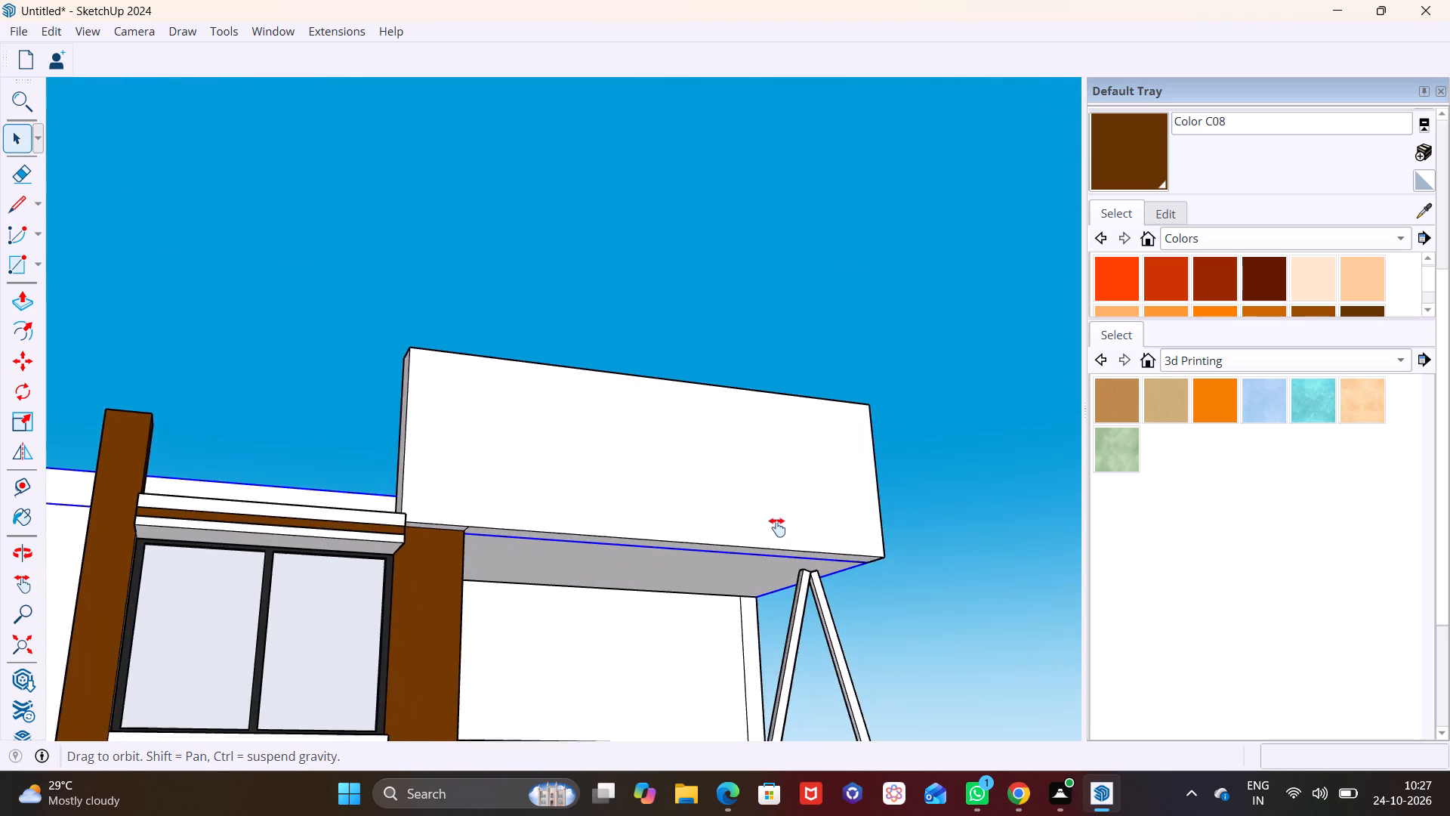
pyautogui.keyDown('shift'); pyautogui.moveTo(777, 527); pyautogui.dragTo(697, 434, button='middle'); pyautogui.keyUp('shift')
pyautogui.moveTo(738, 433); pyautogui.dragTo(233, 603, button='middle')
pyautogui.scroll(-3, 717, 455)
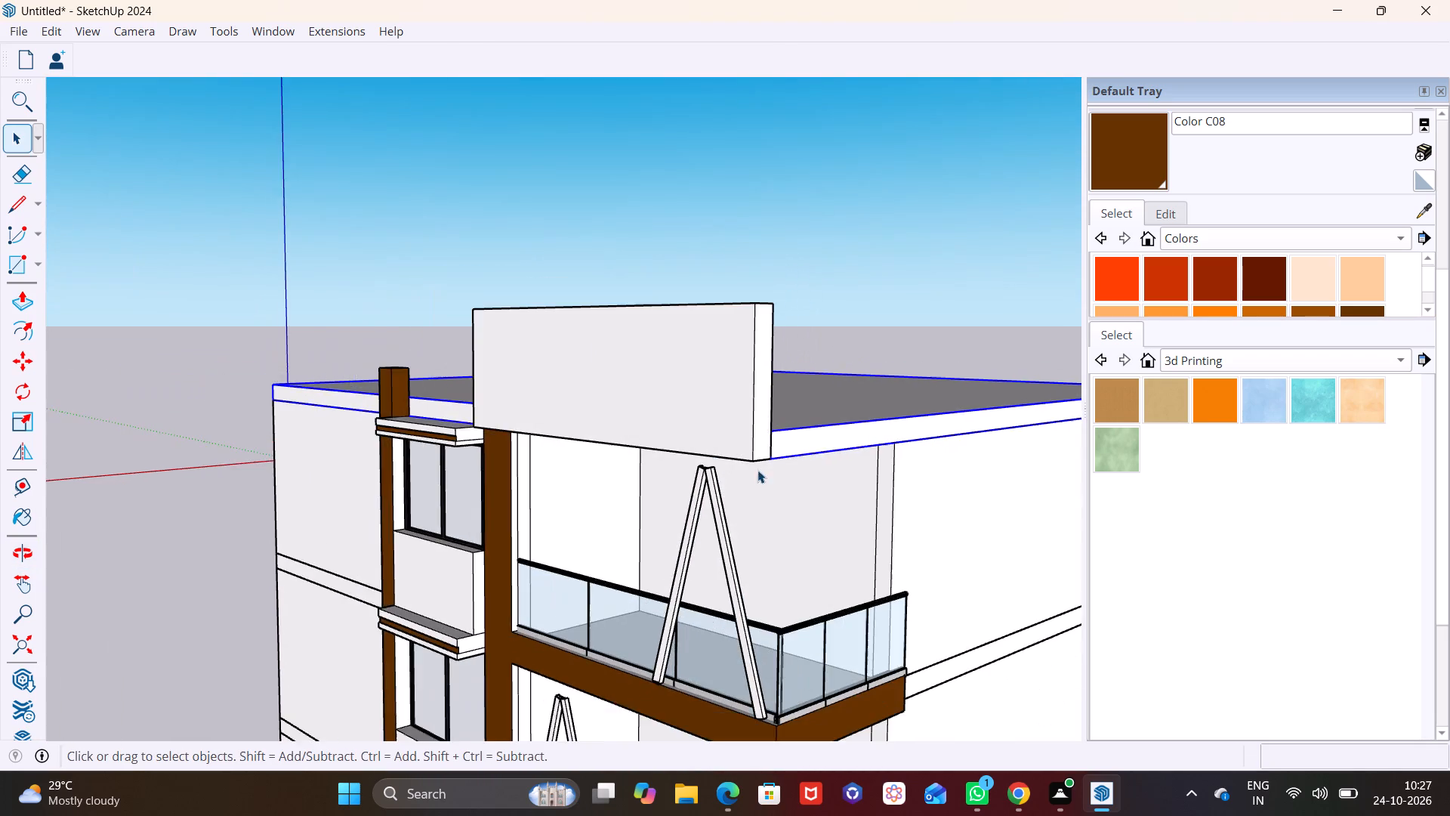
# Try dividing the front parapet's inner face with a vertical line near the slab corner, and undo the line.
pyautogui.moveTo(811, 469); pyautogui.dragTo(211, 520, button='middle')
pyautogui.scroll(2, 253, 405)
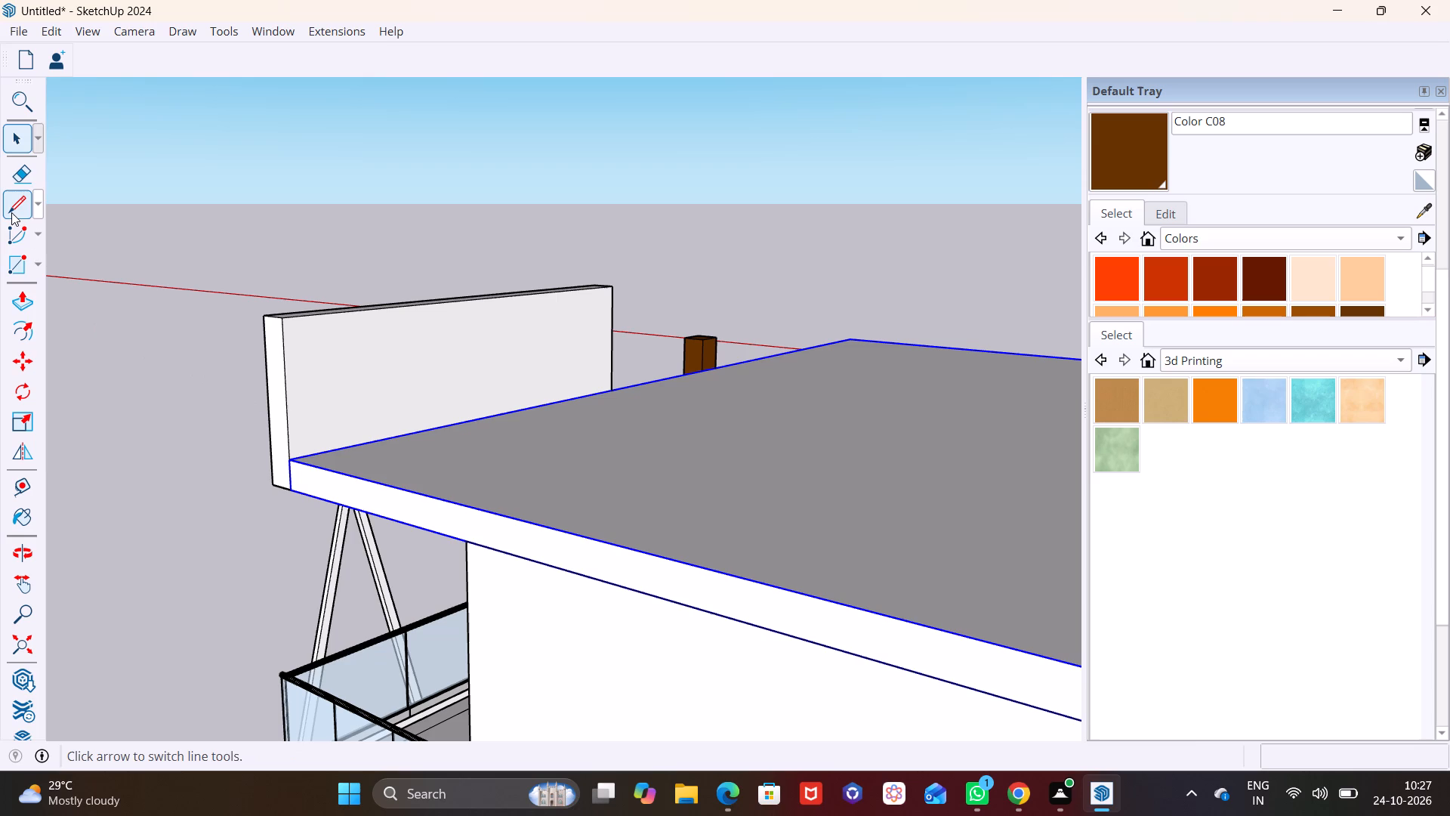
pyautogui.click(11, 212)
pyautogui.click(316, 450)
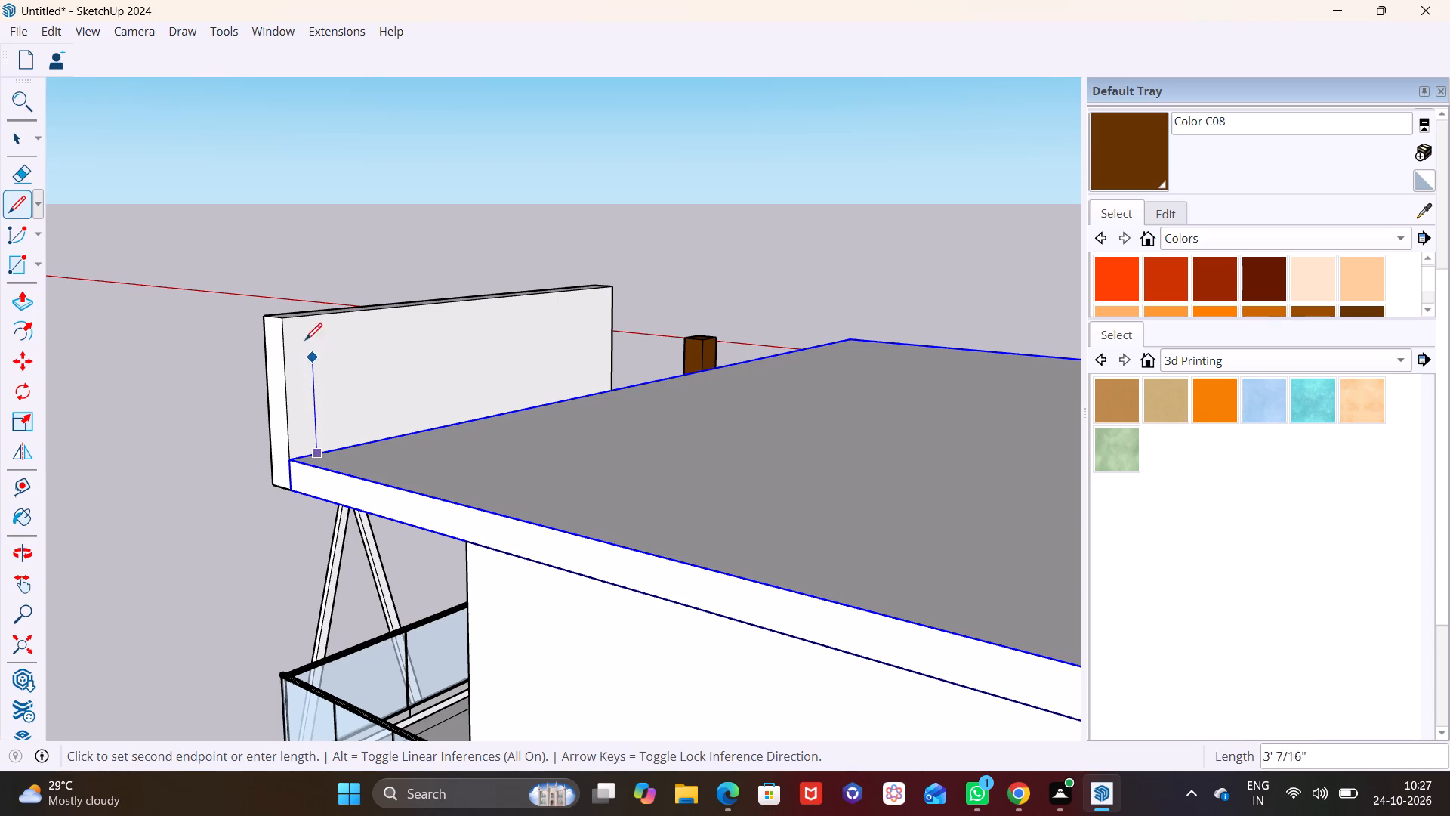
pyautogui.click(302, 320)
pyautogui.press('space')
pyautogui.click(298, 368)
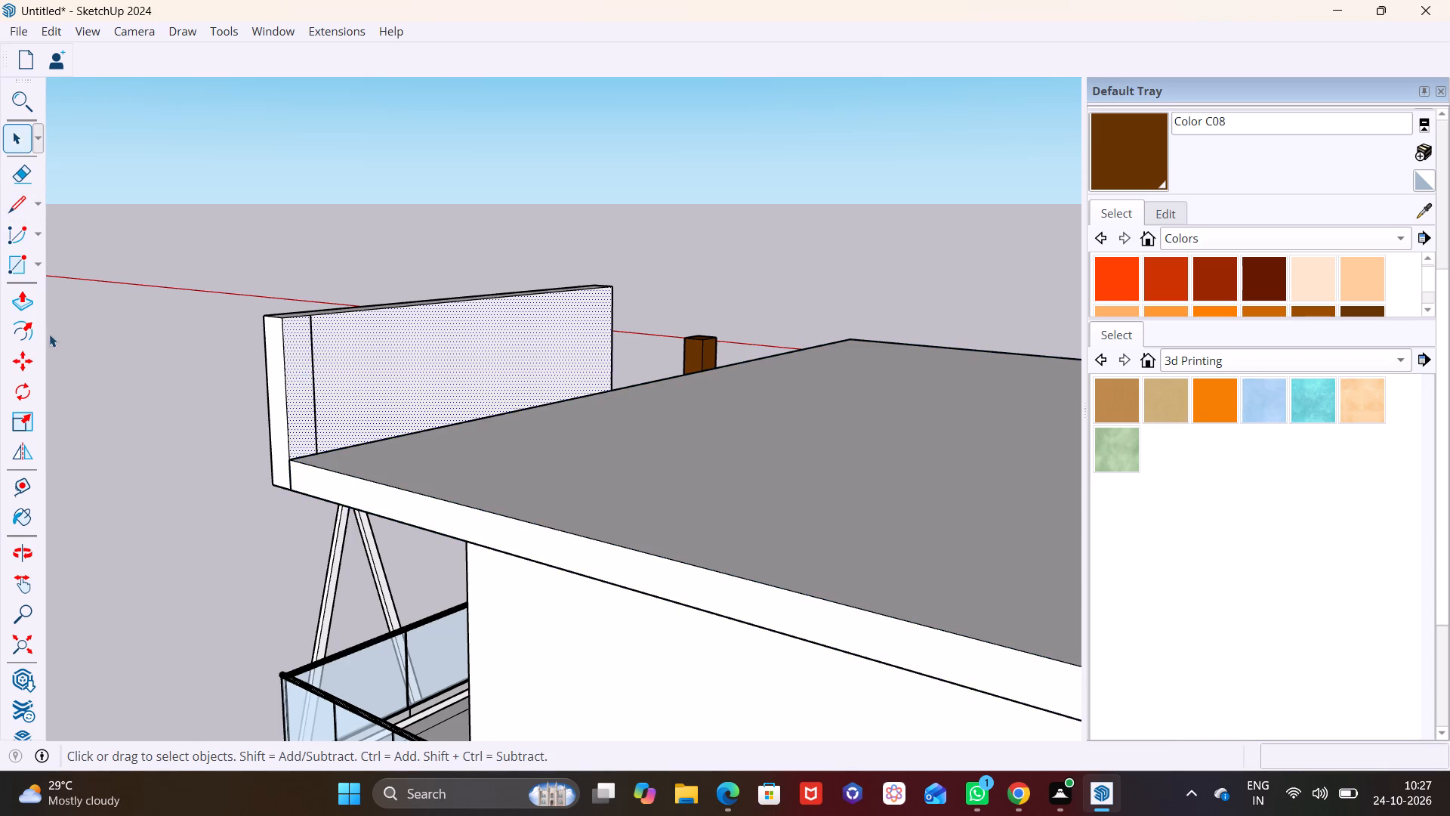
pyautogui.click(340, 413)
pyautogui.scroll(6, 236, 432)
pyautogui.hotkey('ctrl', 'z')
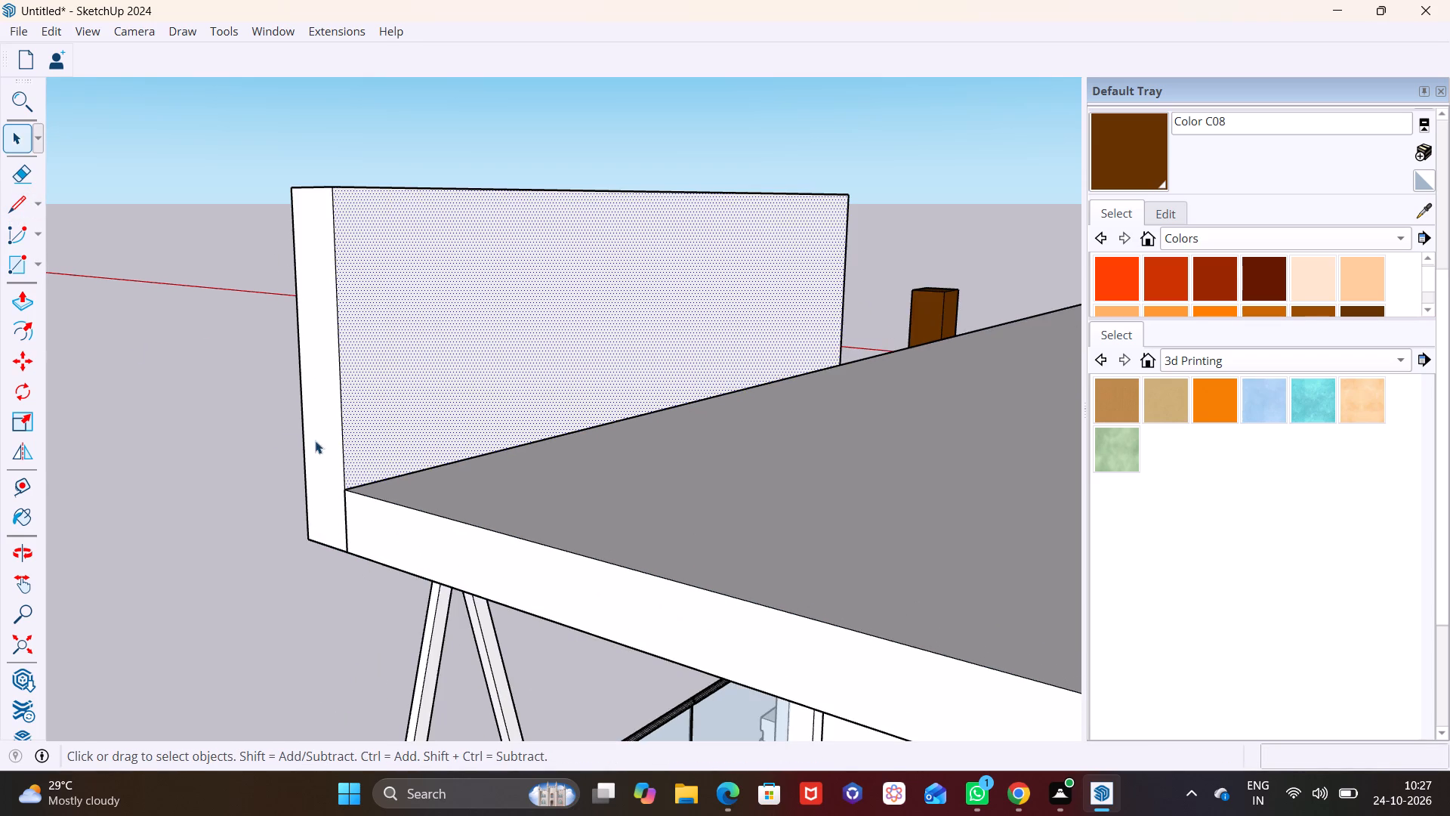
# Draw a narrow vertical rectangle on the front parapet's inner face at the slab corner, from its top edge down to the roof surface.
pyautogui.moveTo(323, 444); pyautogui.dragTo(172, 490, button='middle')
pyautogui.click(35, 266)
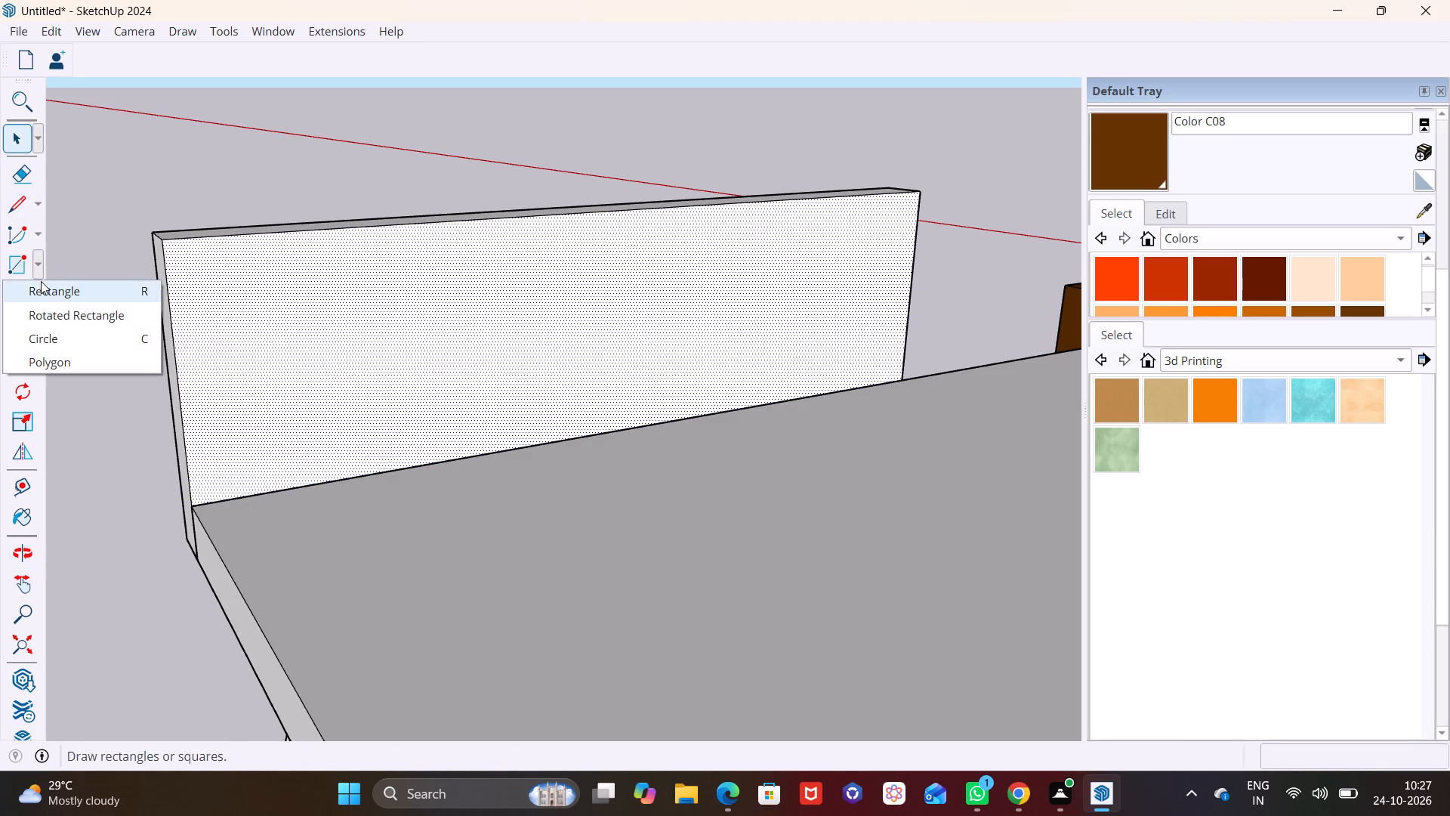
pyautogui.click(41, 281)
pyautogui.click(169, 243)
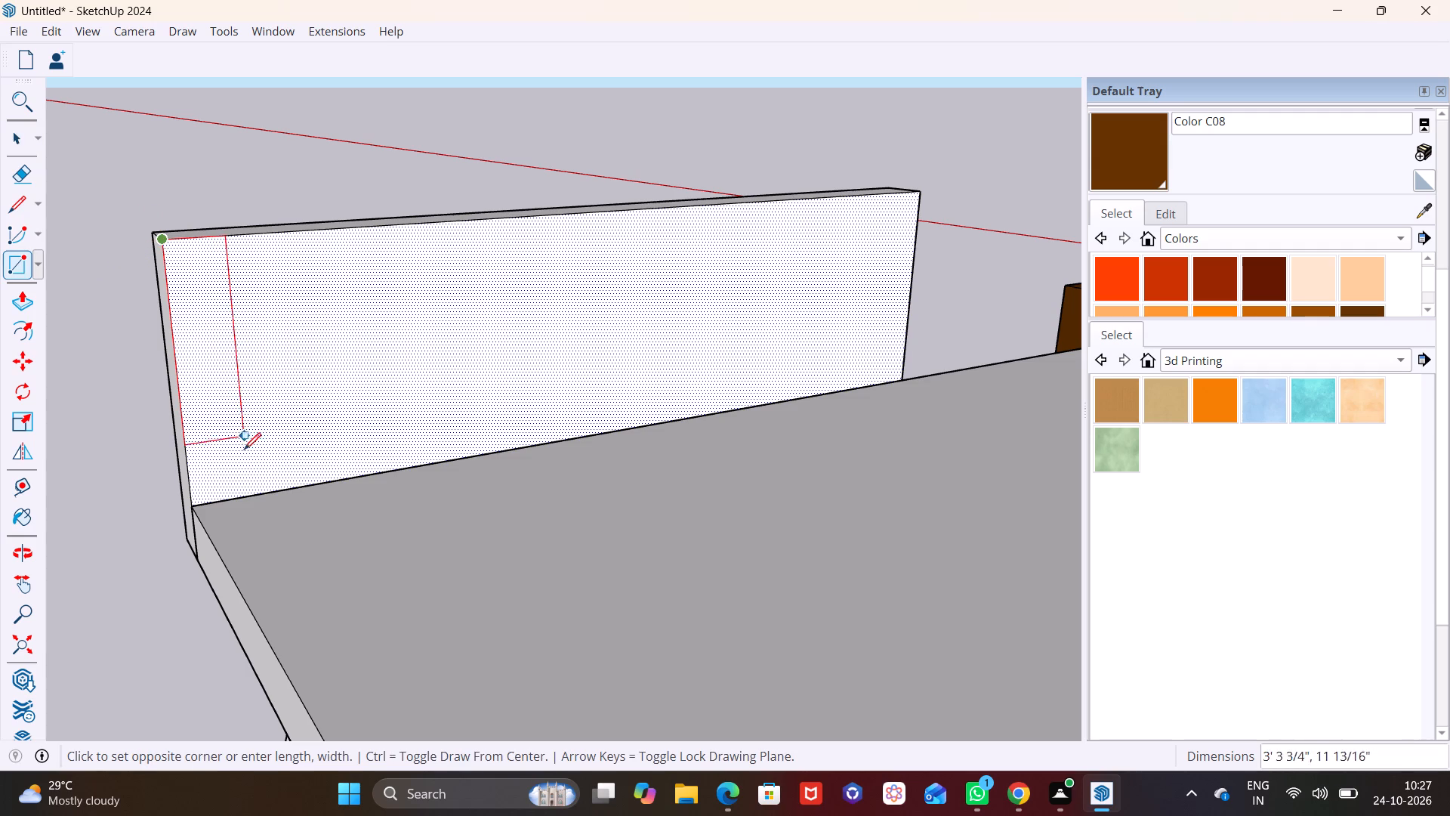
pyautogui.click(227, 503)
pyautogui.press('space')
# Push/Pull the narrow rectangle 40' along the balcony-side roof edge to the rear corner, forming a side parapet.
pyautogui.click(208, 446)
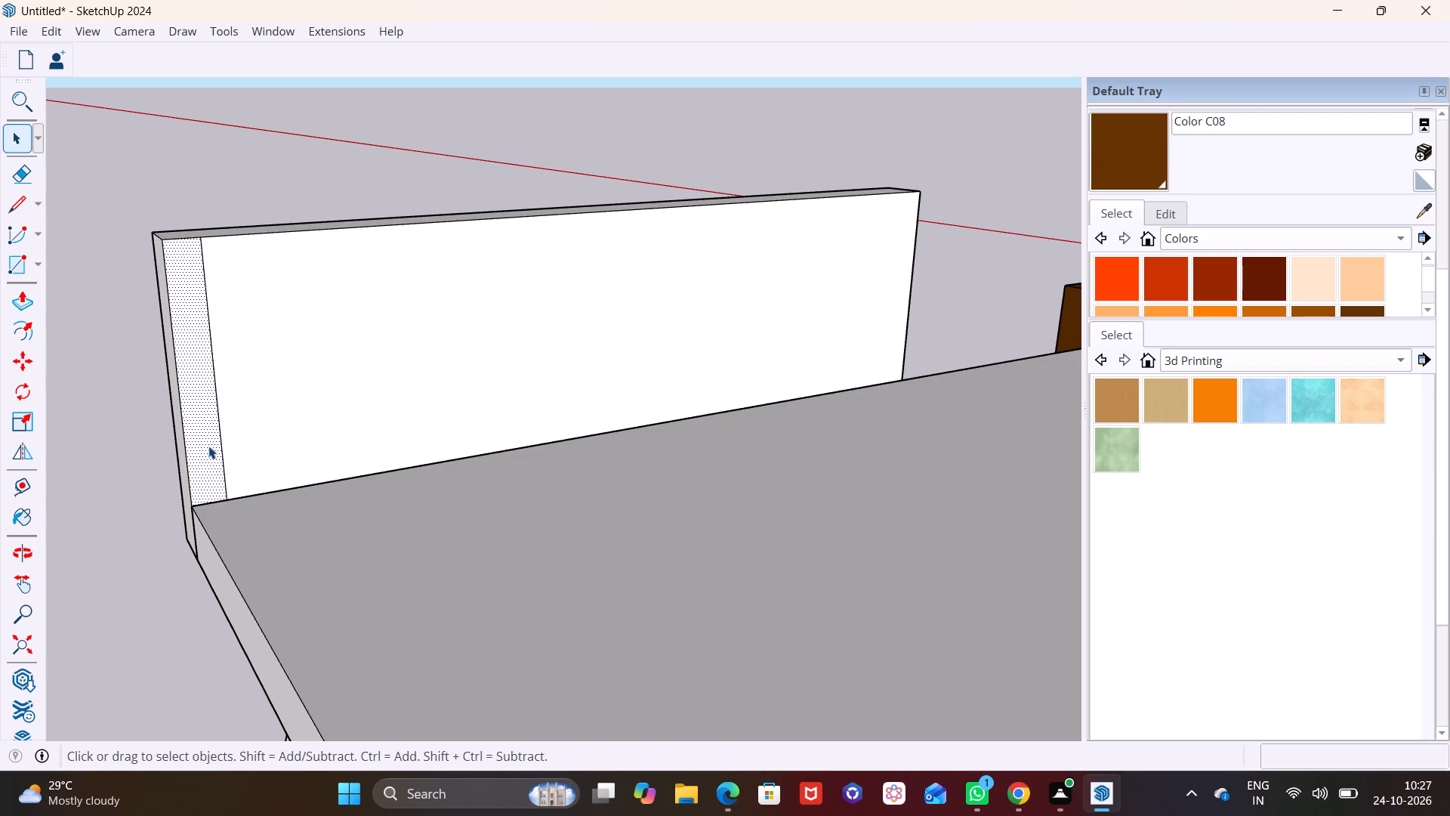
pyautogui.click(15, 296)
pyautogui.click(185, 351)
pyautogui.scroll(-3, 377, 445)
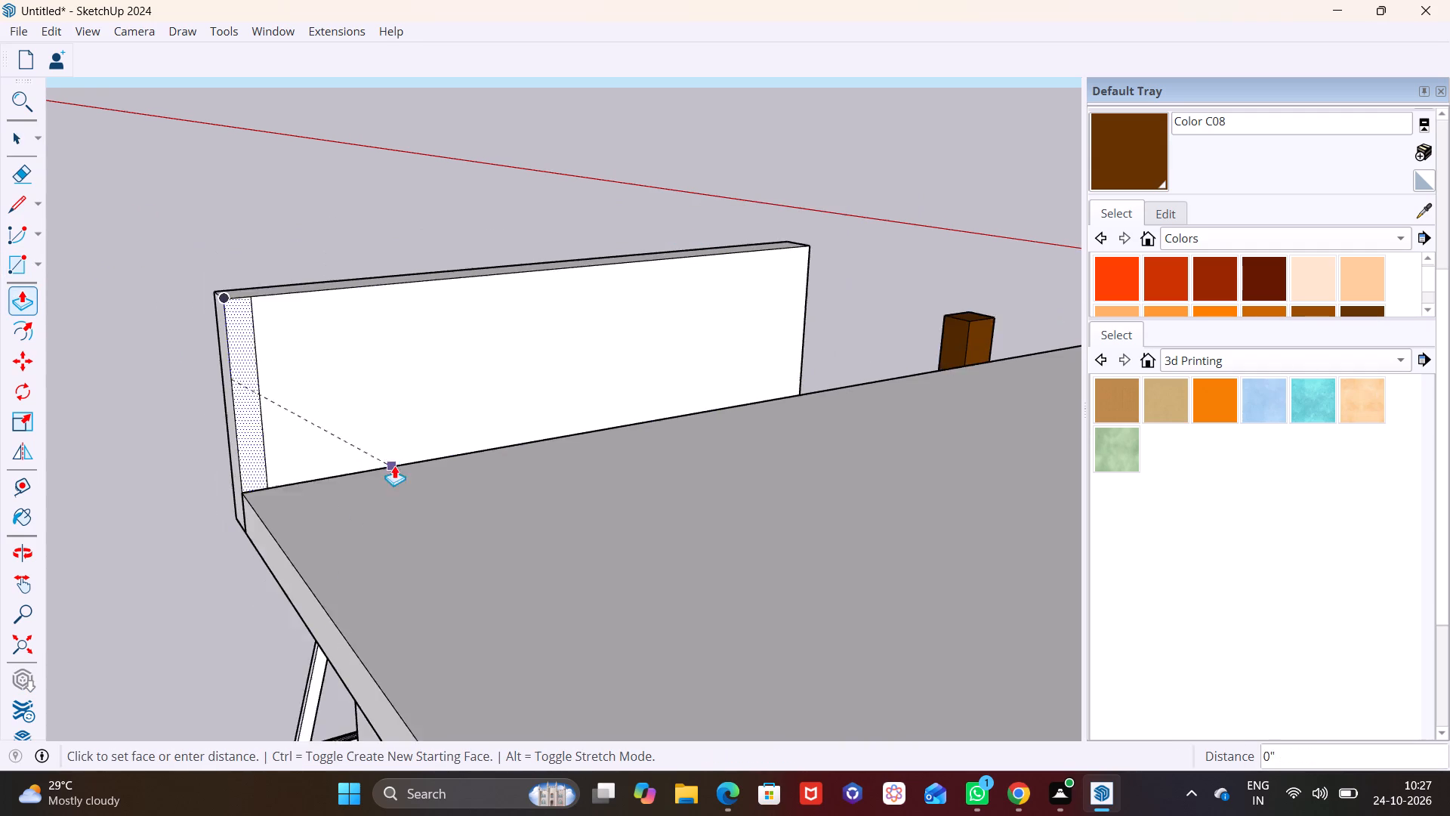
pyautogui.scroll(-8, 394, 465)
pyautogui.keyDown('shift'); pyautogui.moveTo(533, 607); pyautogui.dragTo(376, 332, button='middle'); pyautogui.keyUp('shift')
pyautogui.scroll(-2, 459, 434)
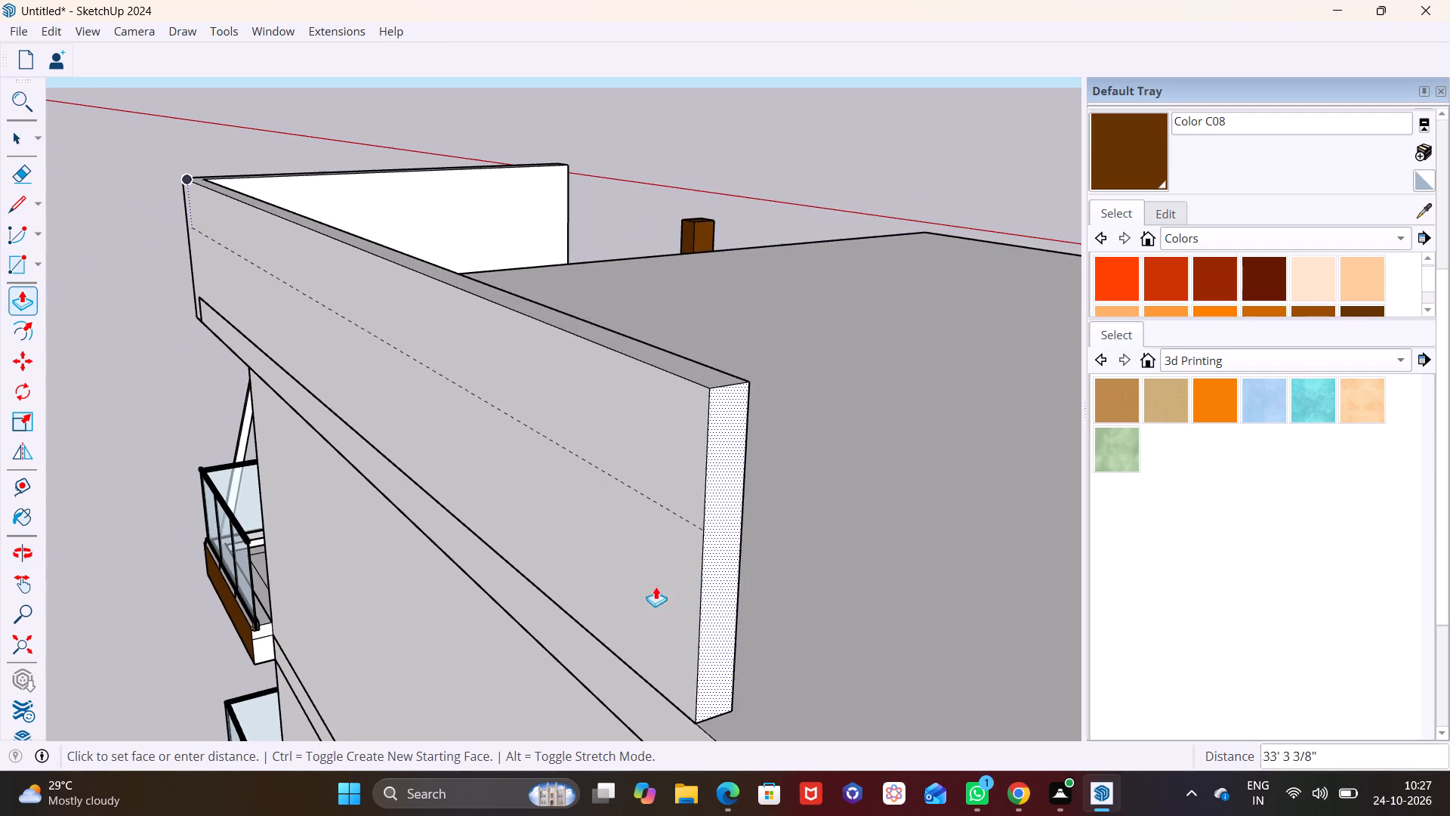
pyautogui.keyDown('shift'); pyautogui.moveTo(656, 586); pyautogui.dragTo(402, 252, button='middle'); pyautogui.keyUp('shift')
pyautogui.scroll(-2, 491, 364)
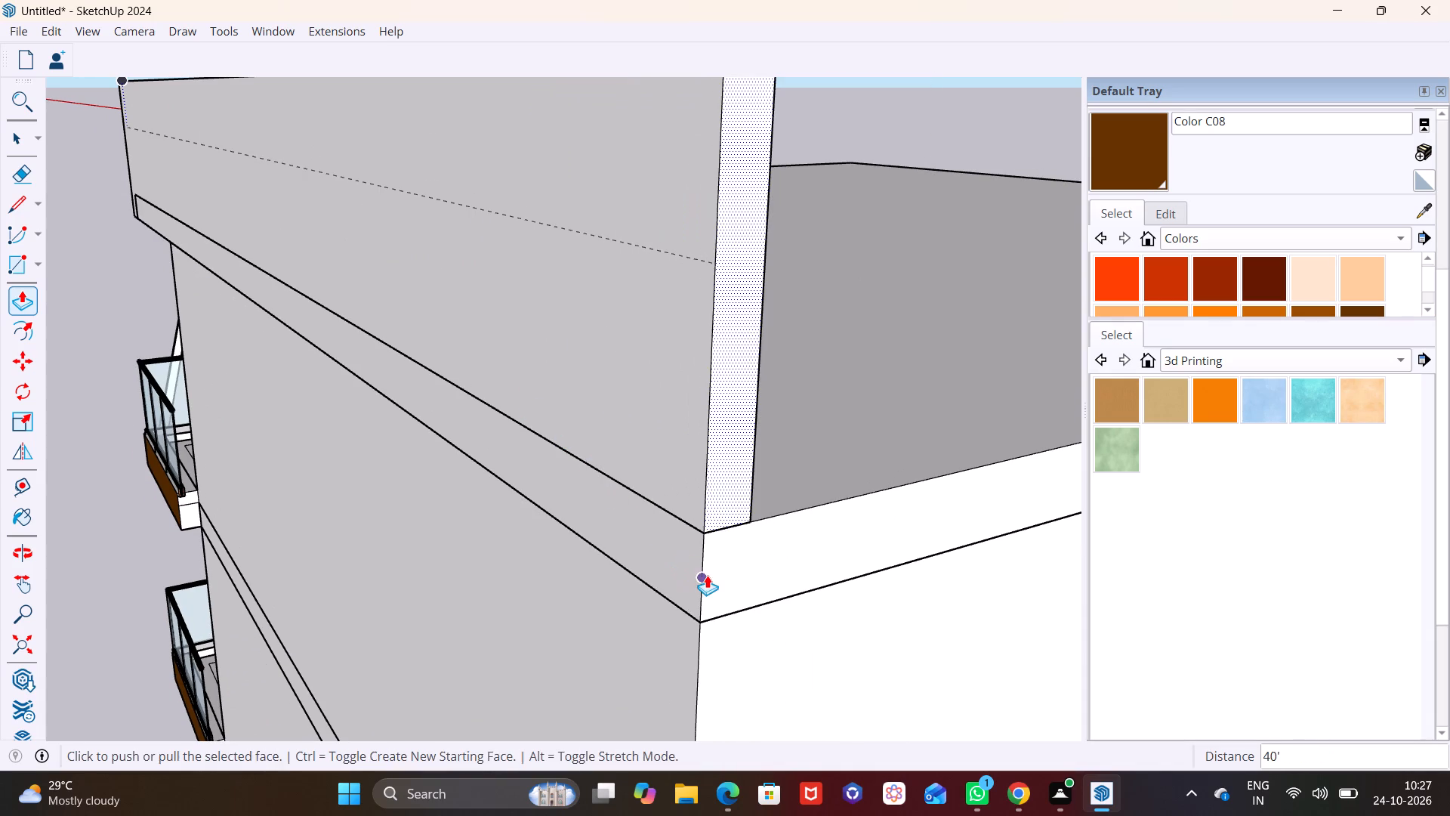
pyautogui.click(707, 575)
# Draw a rectangle about 3 3/4" wide and 4' 6 3/8" high on the side parapet's inner face at its rear end.
pyautogui.moveTo(699, 517); pyautogui.dragTo(312, 478, button='middle')
pyautogui.scroll(-7, 566, 467)
pyautogui.moveTo(600, 465); pyautogui.dragTo(443, 429, button='middle')
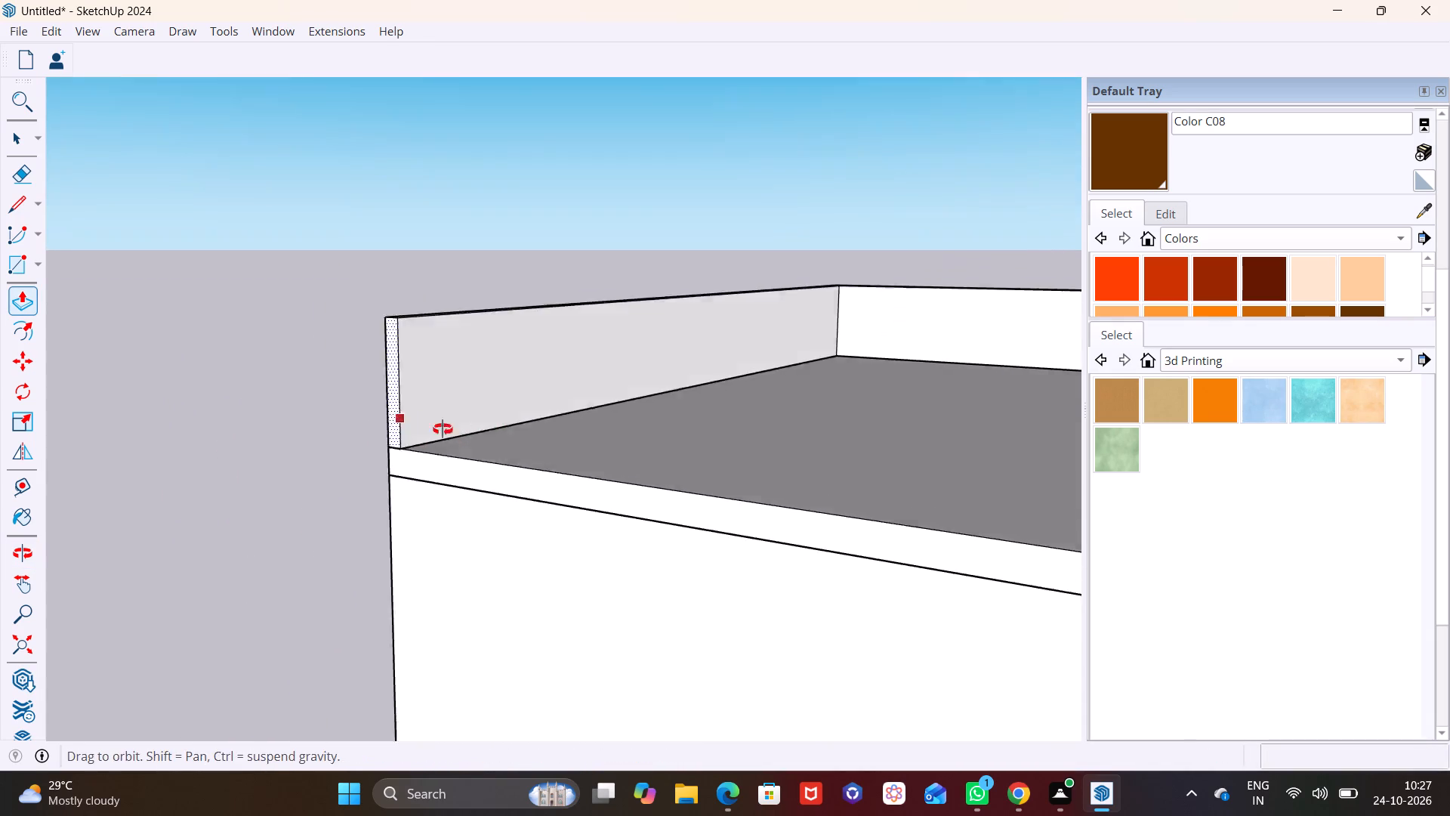
pyautogui.moveTo(443, 429); pyautogui.dragTo(399, 414, button='middle')
pyautogui.scroll(10, 130, 324)
pyautogui.keyDown('shift'); pyautogui.moveTo(215, 336); pyautogui.dragTo(165, 389, button='middle'); pyautogui.keyUp('shift')
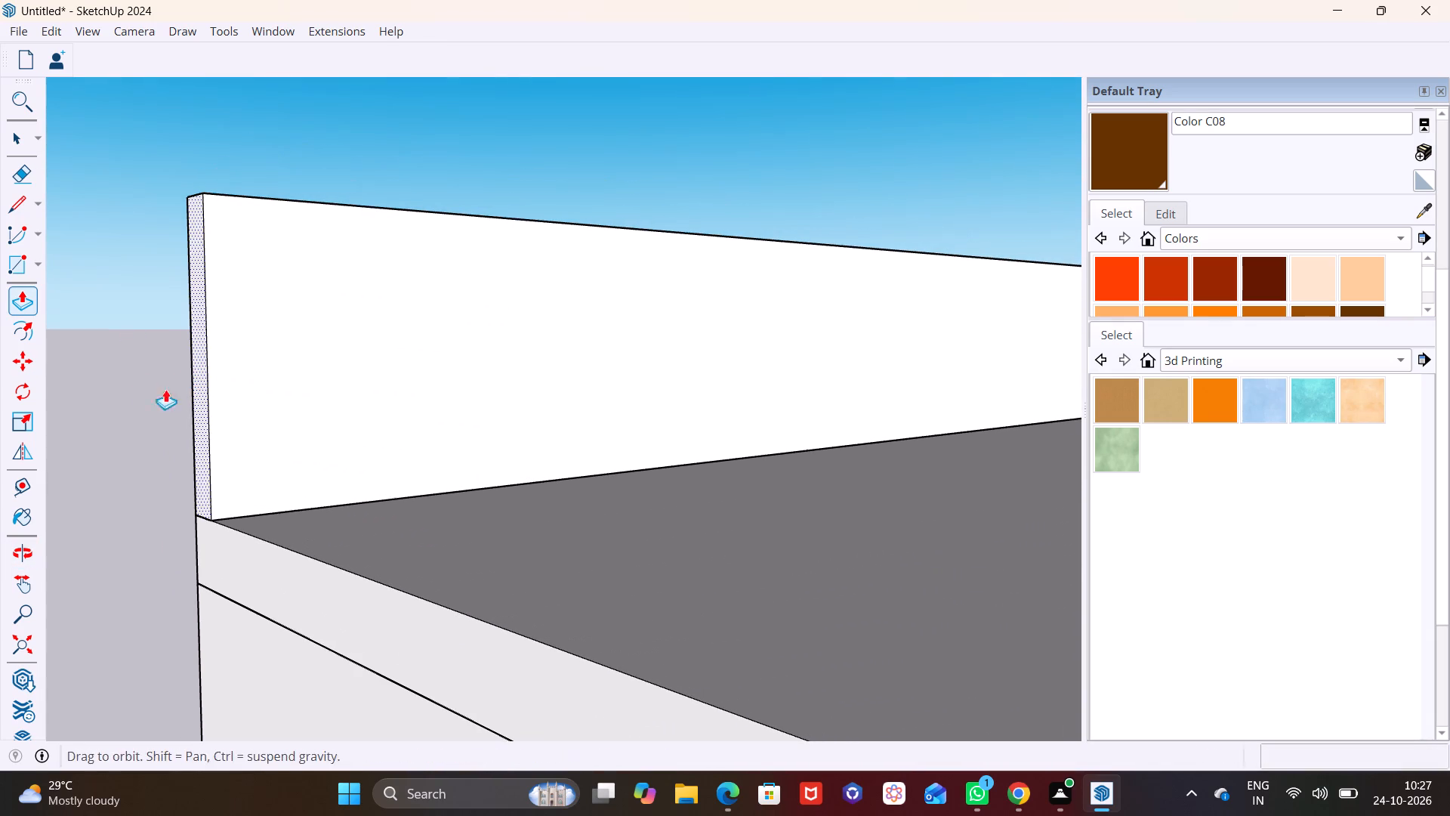
pyautogui.keyDown('shift'); pyautogui.moveTo(165, 389); pyautogui.dragTo(182, 390, button='middle'); pyautogui.keyUp('shift')
pyautogui.click(39, 259)
pyautogui.click(39, 288)
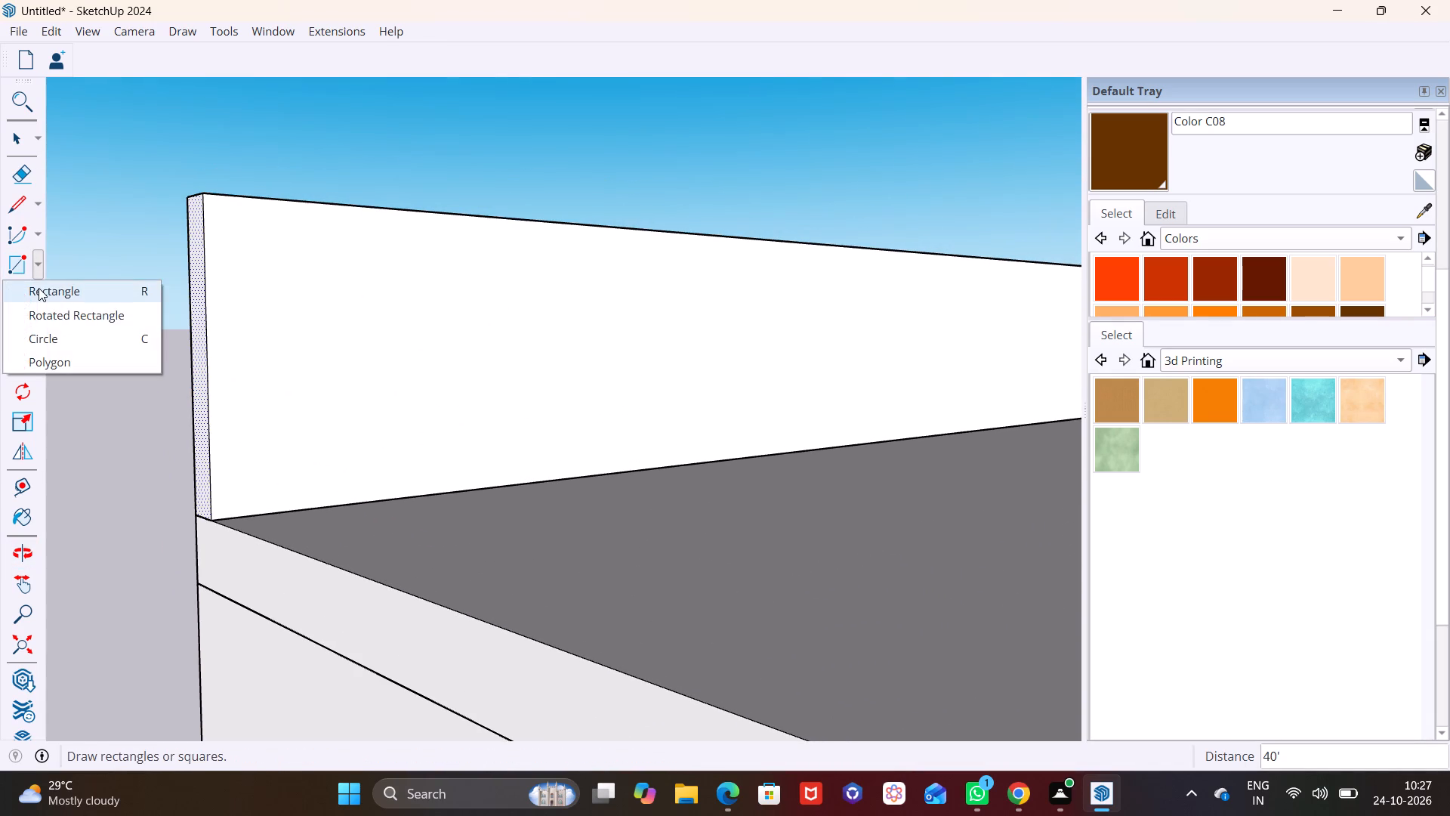
pyautogui.click(205, 195)
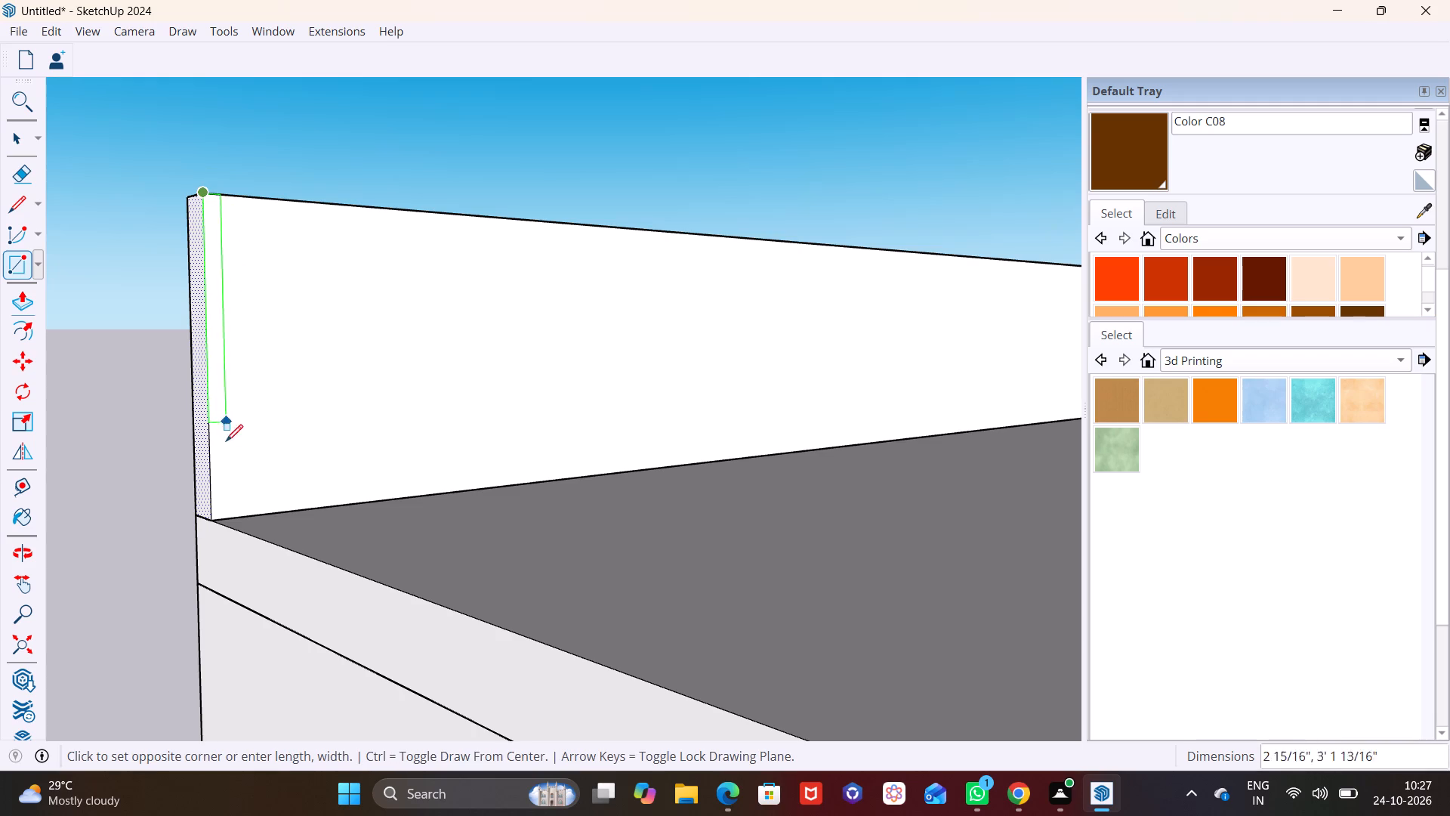
pyautogui.click(233, 514)
pyautogui.press('space')
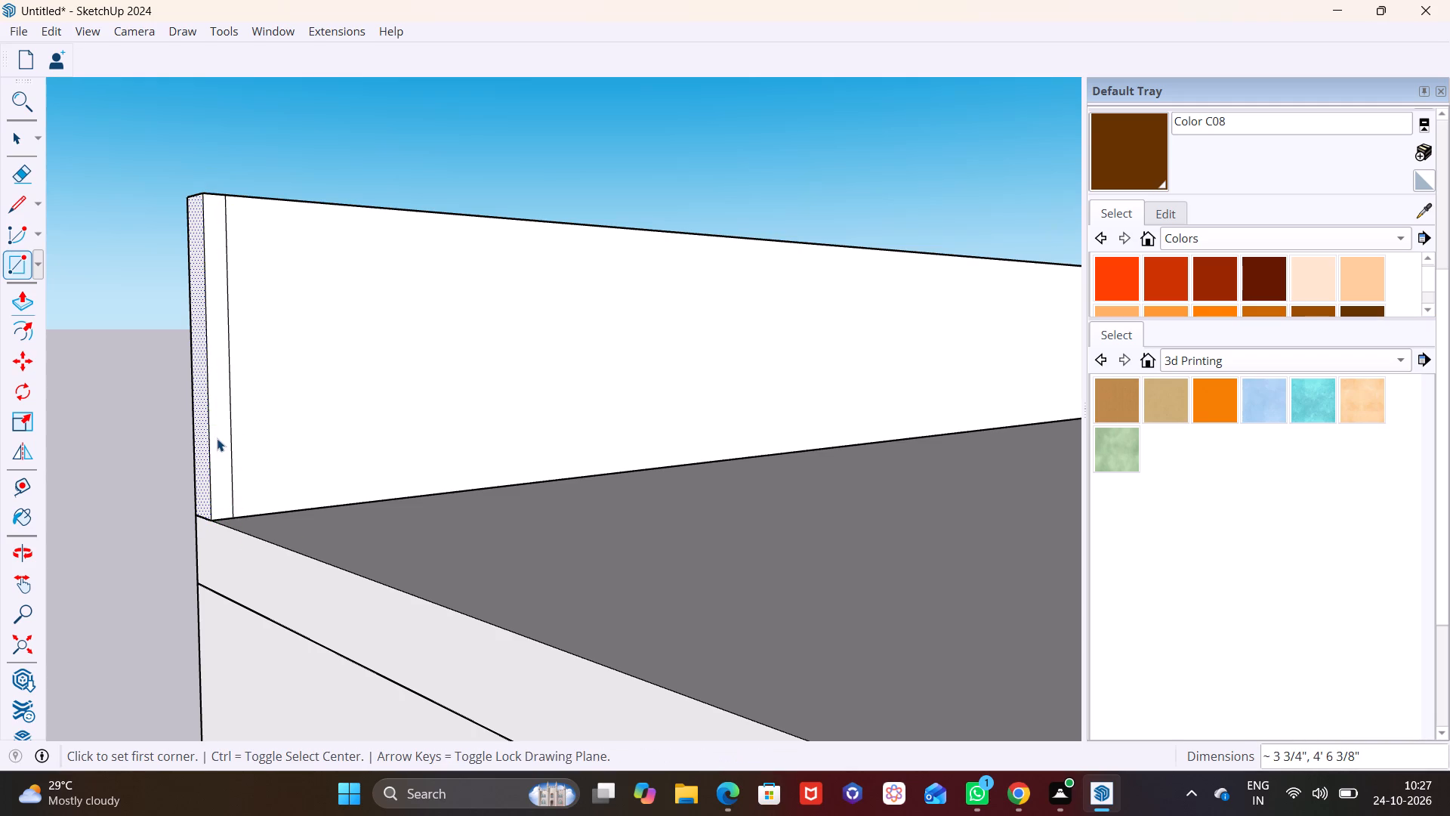
# Push/Pull the narrow rectangle about 39' 4 15/16" along the rear roof edge to the opposite corner, forming the rear parapet.
pyautogui.click(217, 438)
pyautogui.click(22, 295)
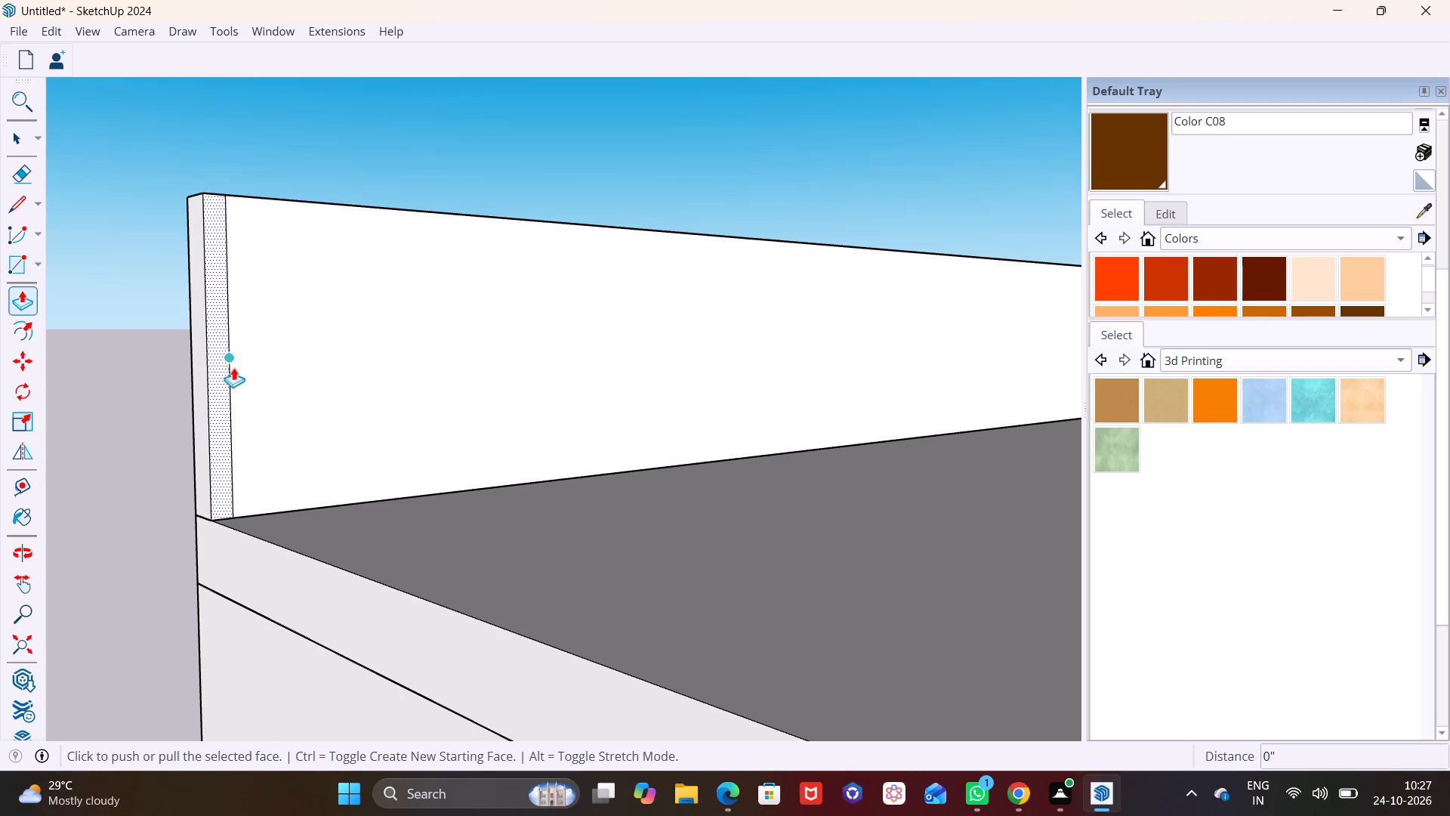
pyautogui.click(220, 370)
pyautogui.scroll(-13, 430, 444)
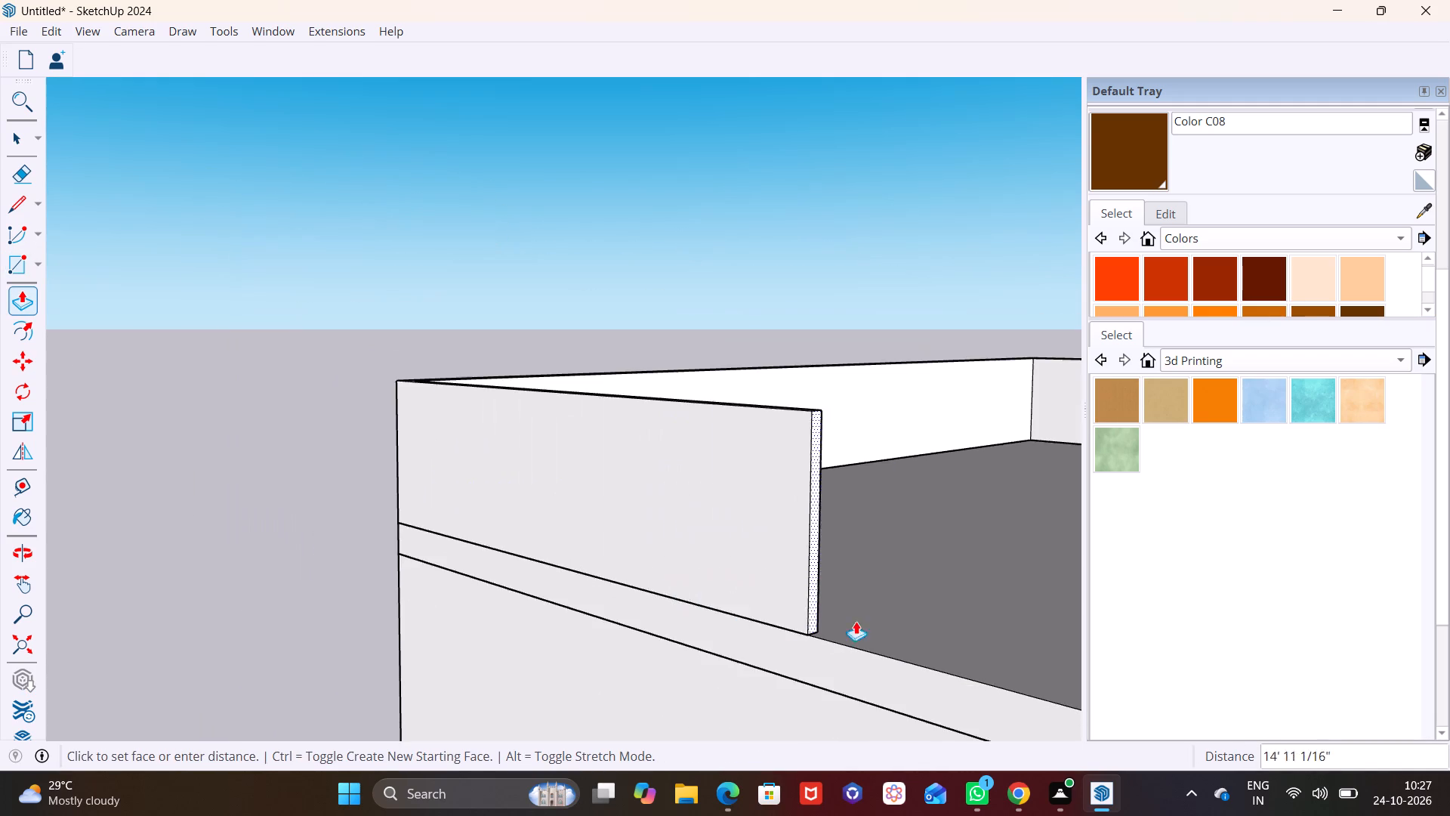
pyautogui.keyDown('shift'); pyautogui.moveTo(870, 621); pyautogui.dragTo(201, 333, button='middle'); pyautogui.keyUp('shift')
pyautogui.scroll(-8, 350, 363)
pyautogui.moveTo(806, 416); pyautogui.dragTo(514, 490, button='middle')
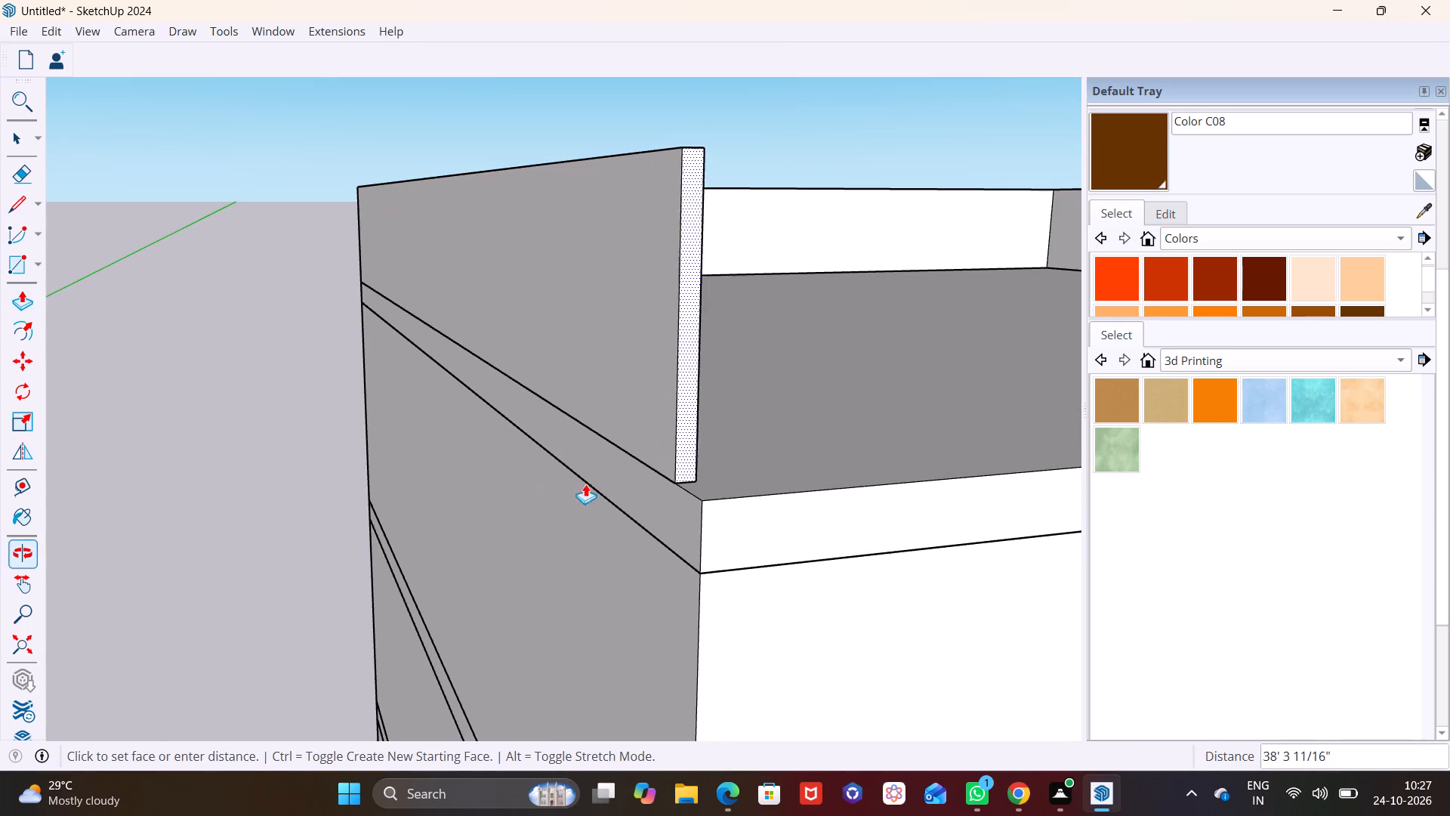
pyautogui.click(699, 539)
pyautogui.moveTo(778, 482); pyautogui.dragTo(373, 427, button='middle')
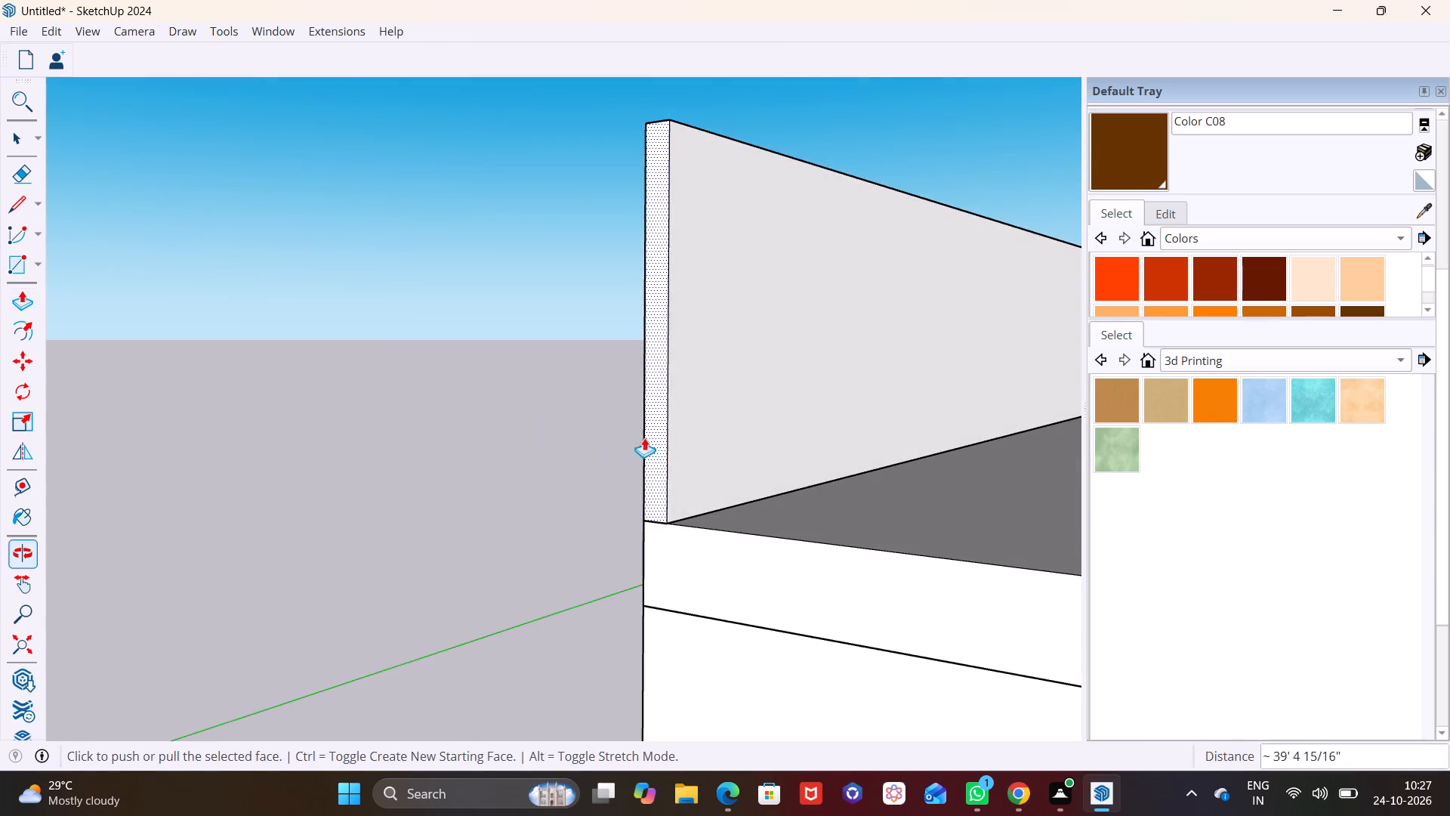
# Draw a rectangle about 3 13/16" wide and 4' 6 3/8" high on the rear parapet's inner face at its far end.
pyautogui.keyDown('shift'); pyautogui.moveTo(643, 437); pyautogui.dragTo(307, 413, button='middle'); pyautogui.keyUp('shift')
pyautogui.click(37, 259)
pyautogui.click(33, 292)
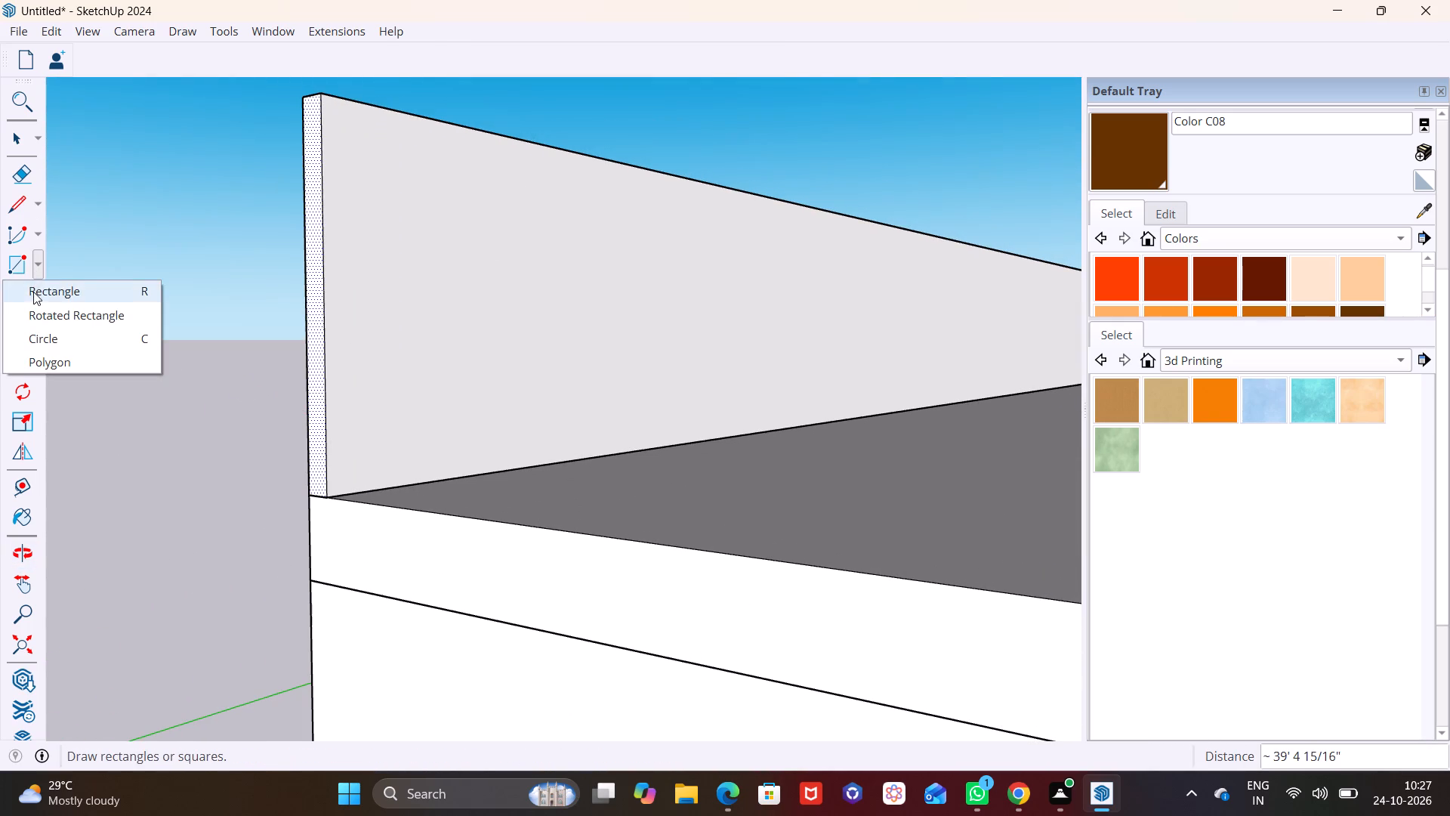
pyautogui.click(322, 96)
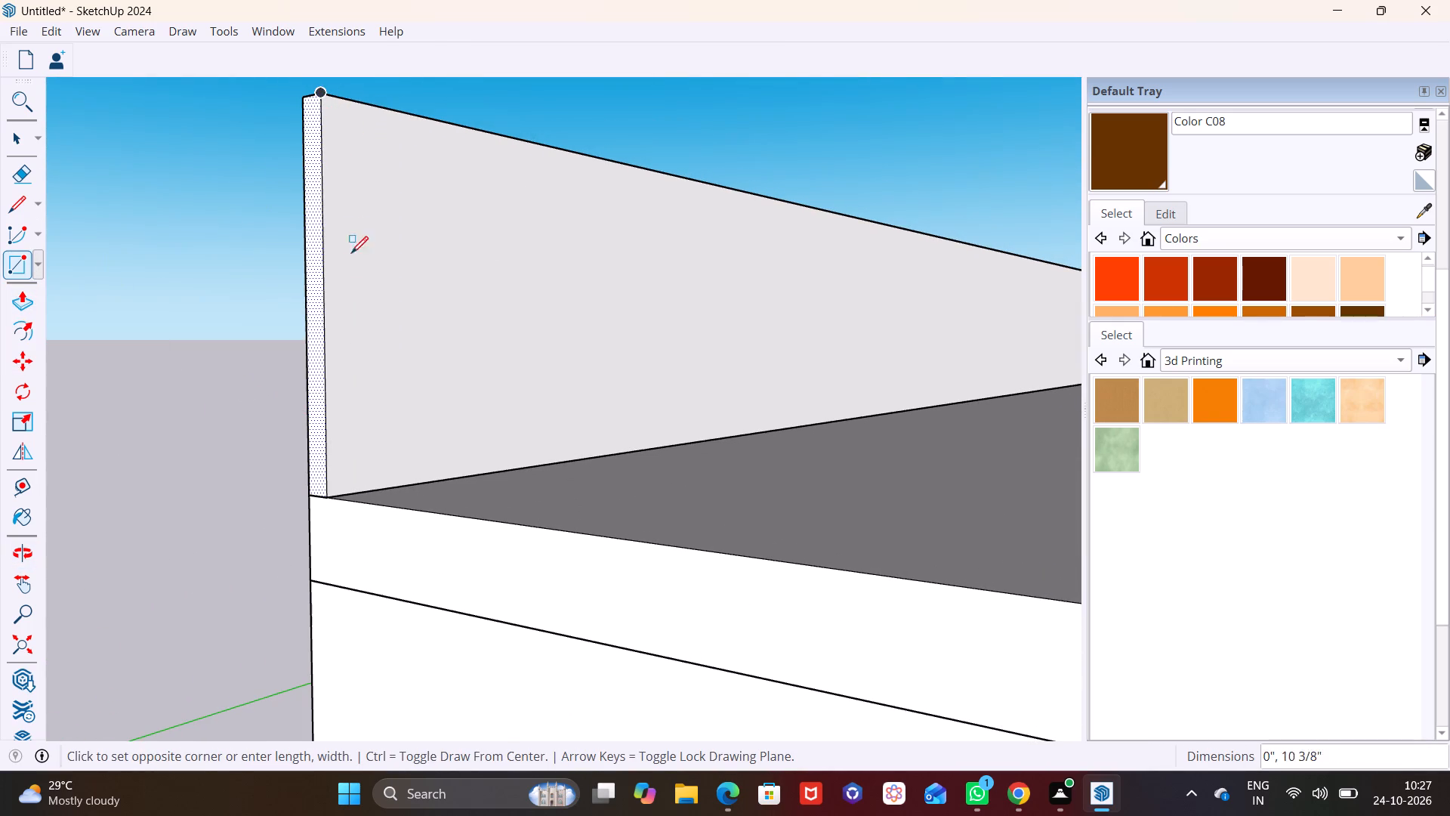
pyautogui.click(348, 493)
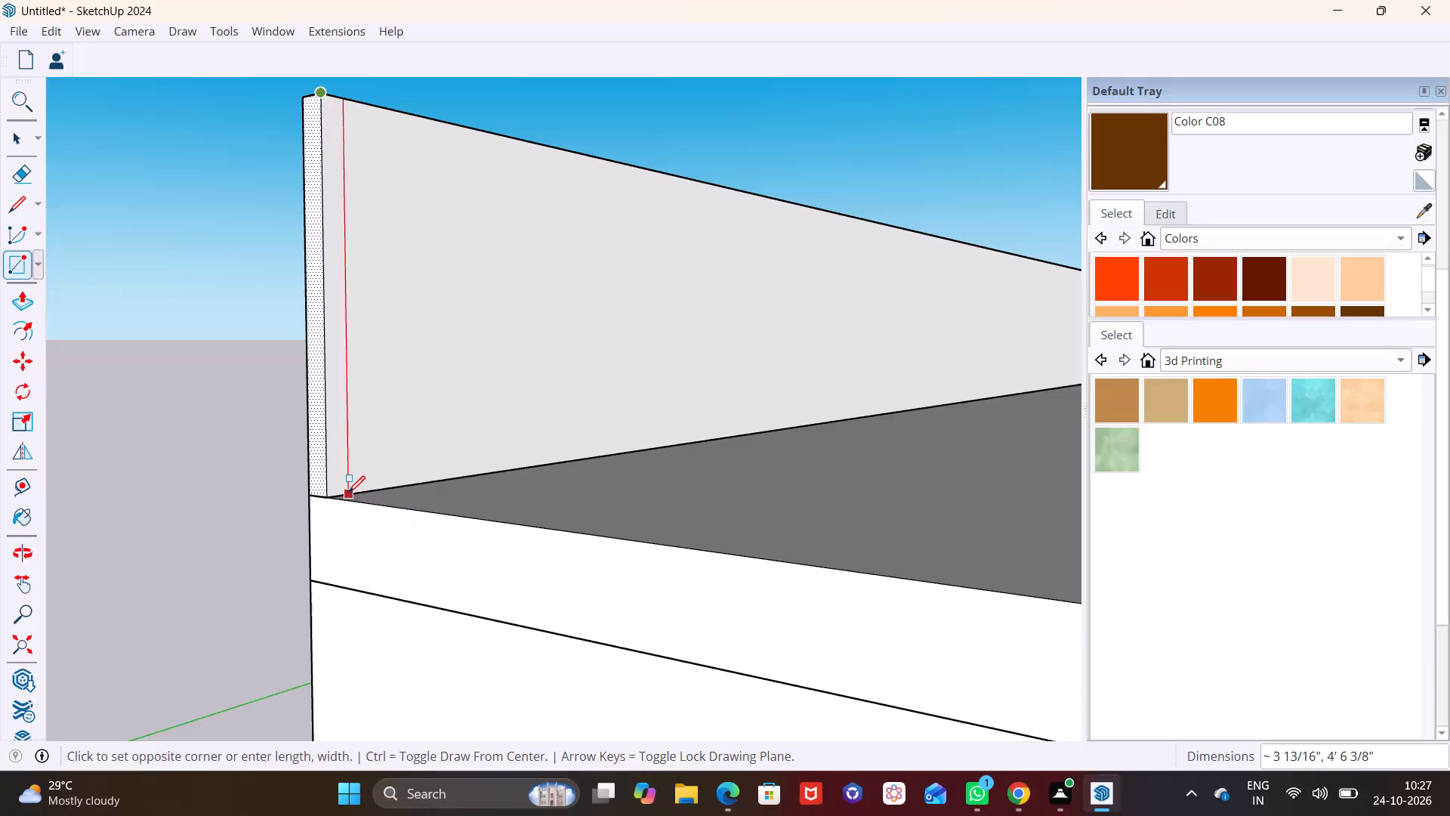
# Push/Pull the new narrow rectangle about 39' 8 1/4" along the remaining side roof edge to the front corner, forming the second side parapet.
pyautogui.press('space')
pyautogui.click(341, 432)
pyautogui.click(21, 301)
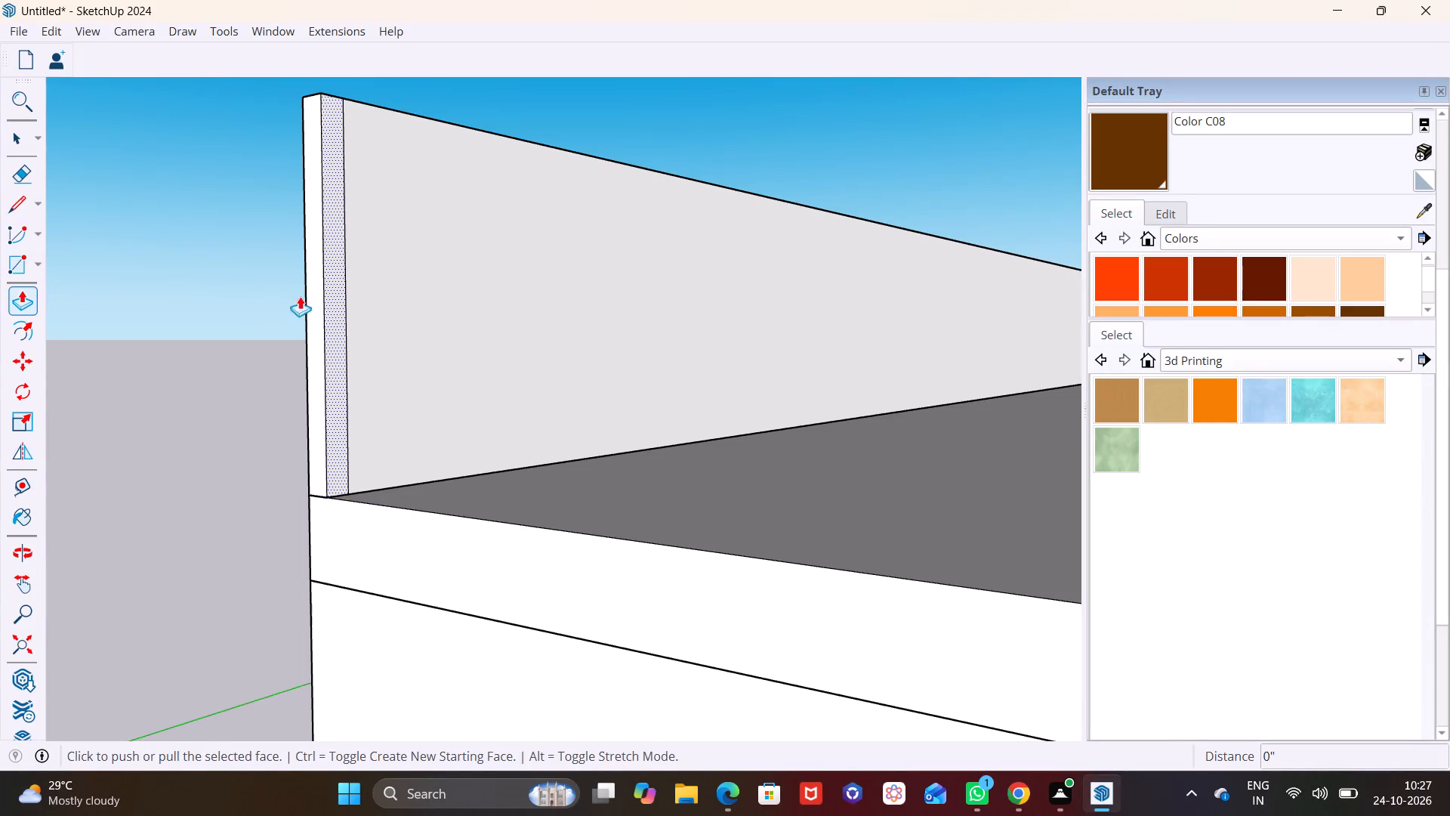
pyautogui.click(331, 296)
pyautogui.scroll(-13, 548, 357)
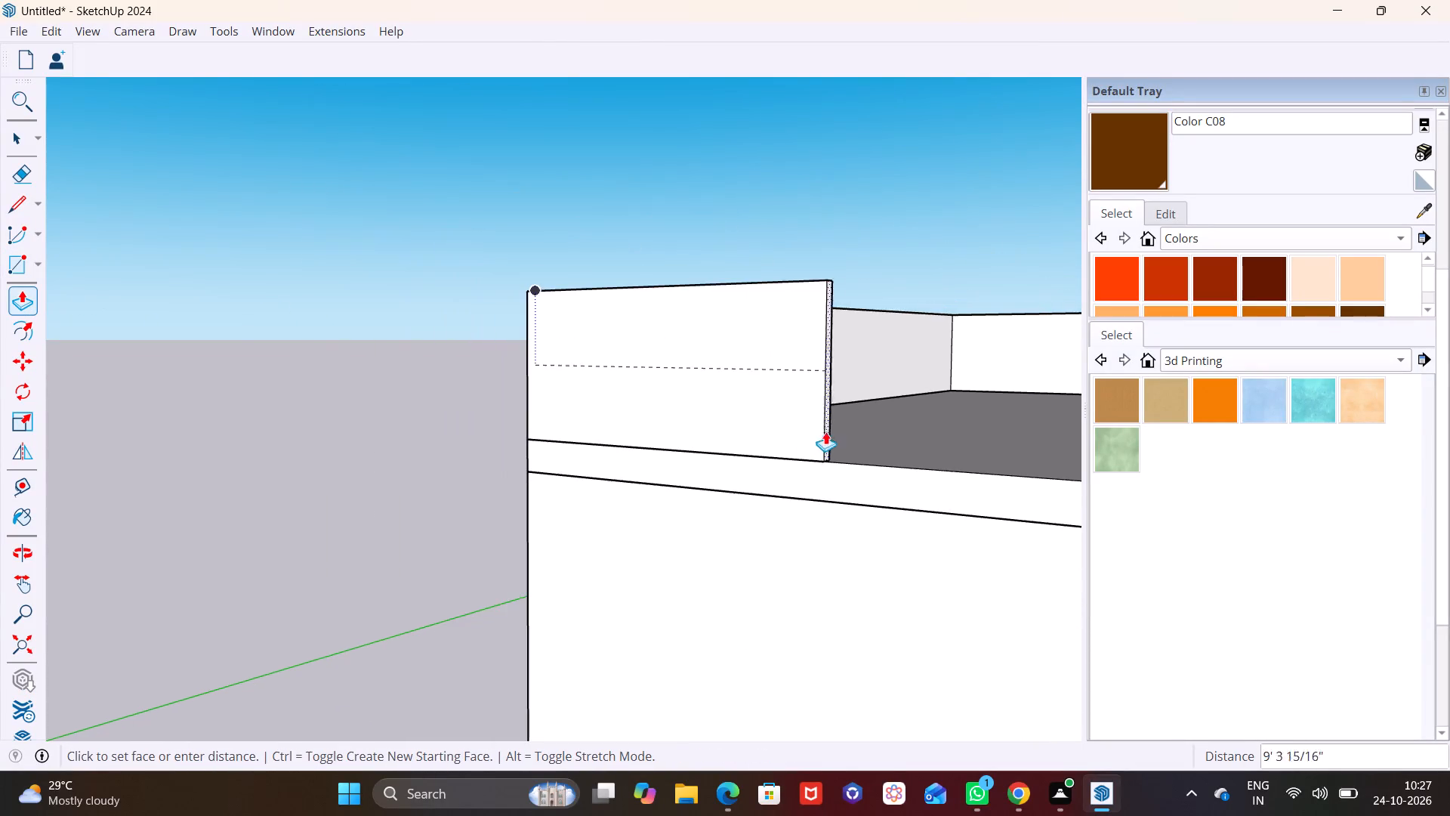
pyautogui.keyDown('shift'); pyautogui.moveTo(824, 431); pyautogui.dragTo(66, 300, button='middle'); pyautogui.keyUp('shift')
pyautogui.scroll(-8, 765, 338)
pyautogui.keyDown('shift'); pyautogui.moveTo(877, 295); pyautogui.dragTo(212, 346, button='middle'); pyautogui.keyUp('shift')
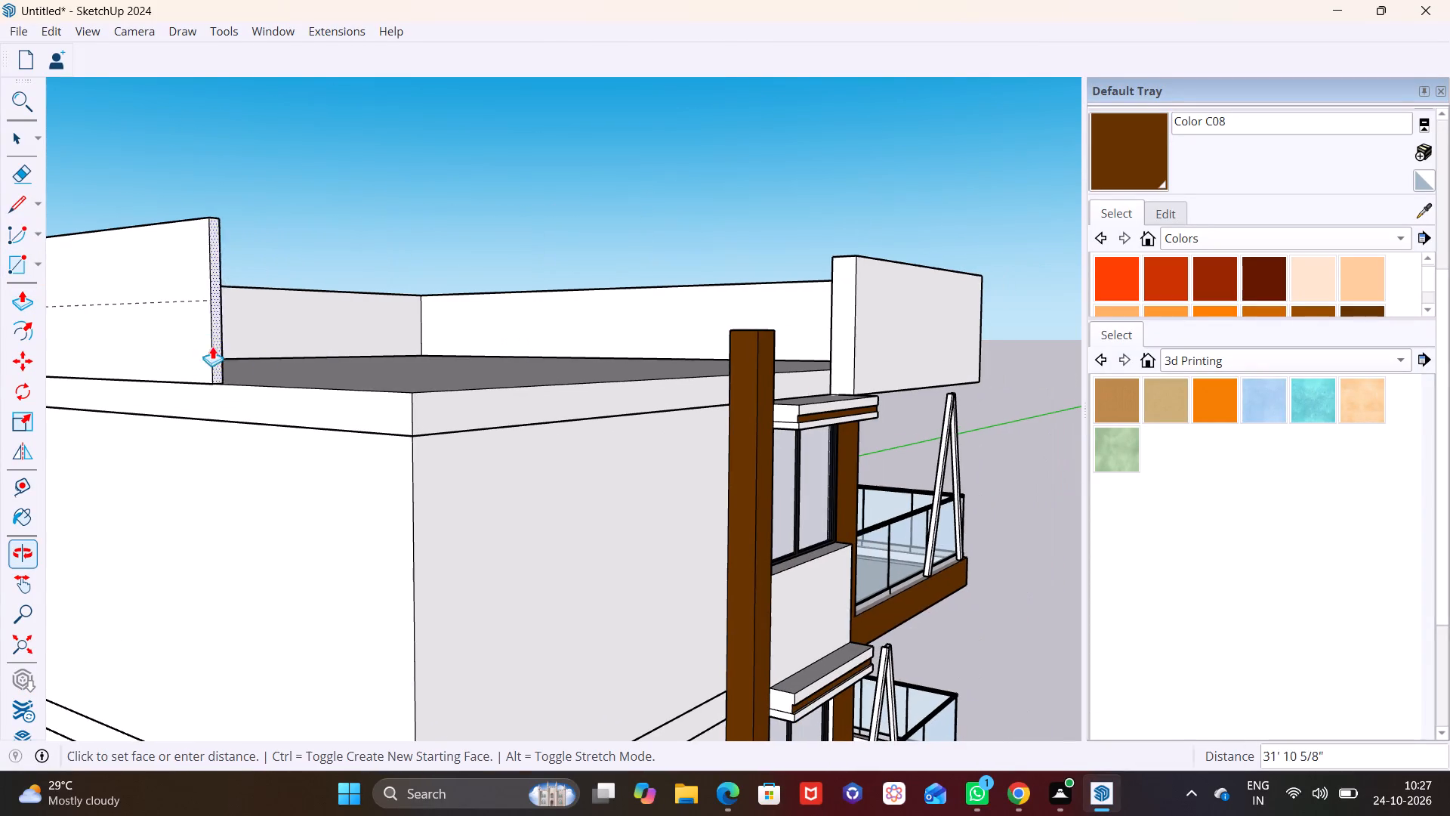
pyautogui.click(412, 403)
# Examine the roof parapets and the window and balcony facade from several angles.
pyautogui.moveTo(569, 396); pyautogui.dragTo(258, 403, button='middle')
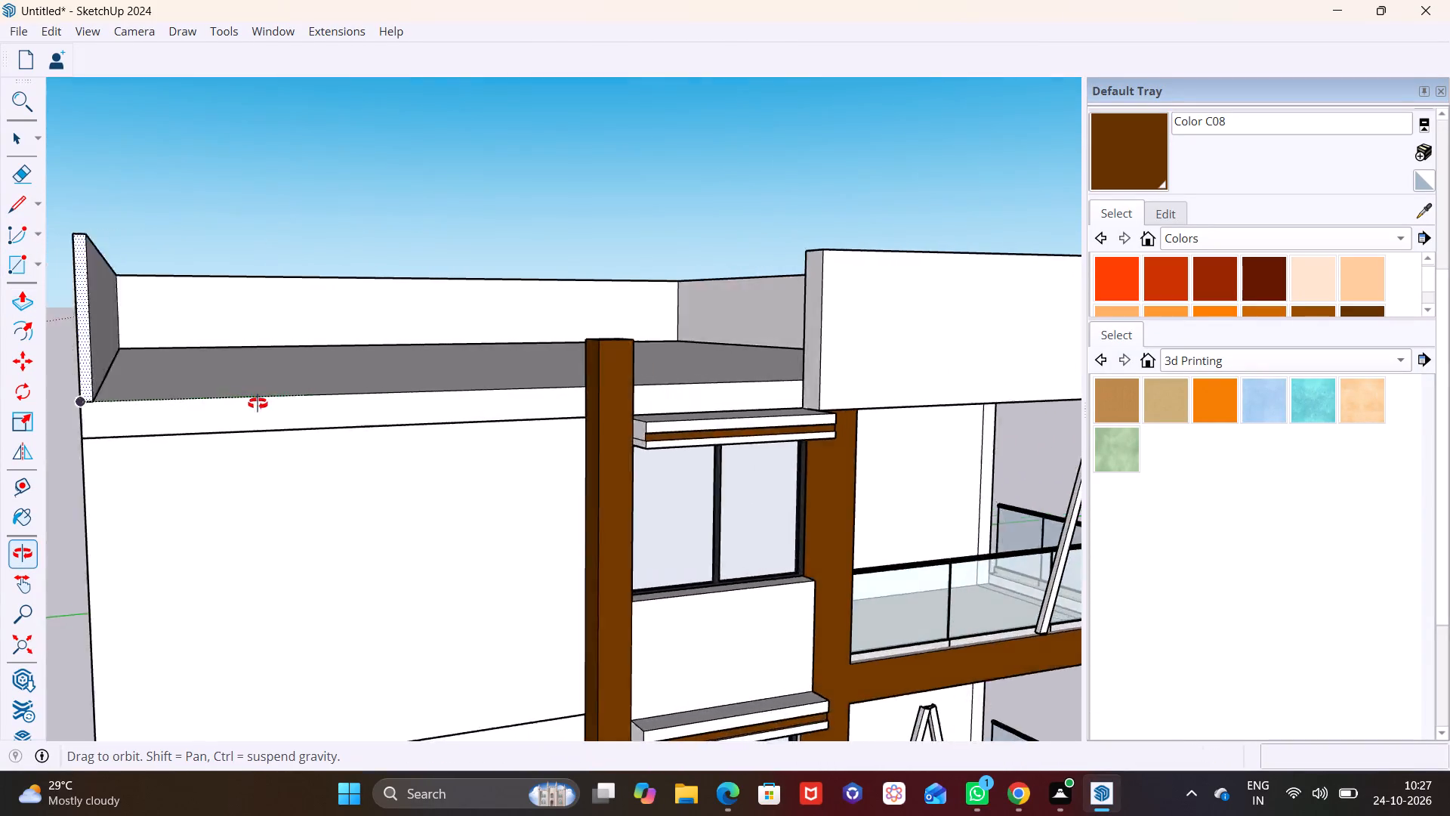
pyautogui.moveTo(258, 403); pyautogui.dragTo(245, 398, button='middle')
pyautogui.scroll(-4, 174, 326)
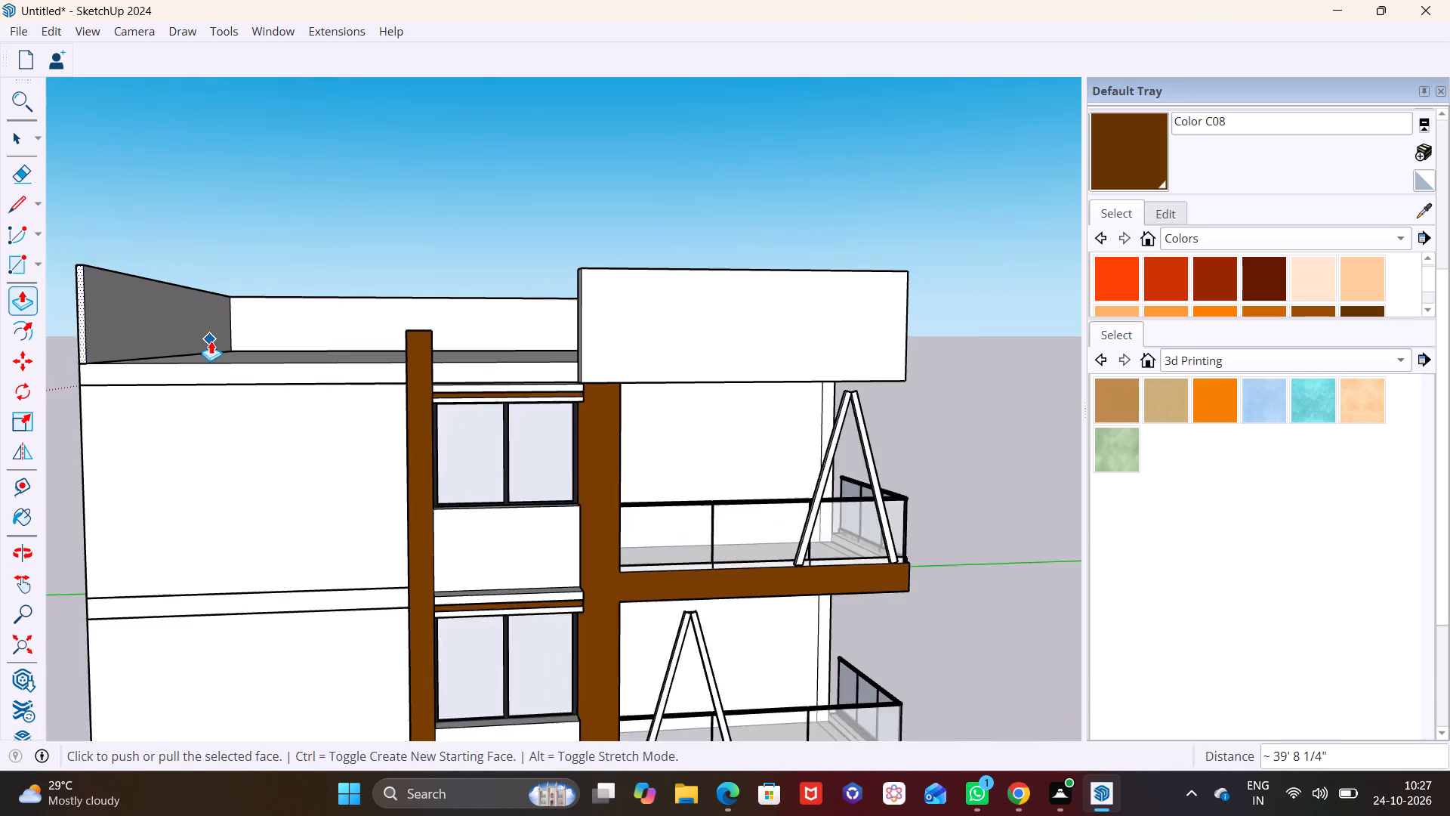
pyautogui.scroll(-4, 211, 341)
pyautogui.moveTo(269, 376); pyautogui.dragTo(575, 404, button='middle')
pyautogui.keyDown('shift'); pyautogui.moveTo(356, 443); pyautogui.dragTo(421, 314, button='middle'); pyautogui.keyUp('shift')
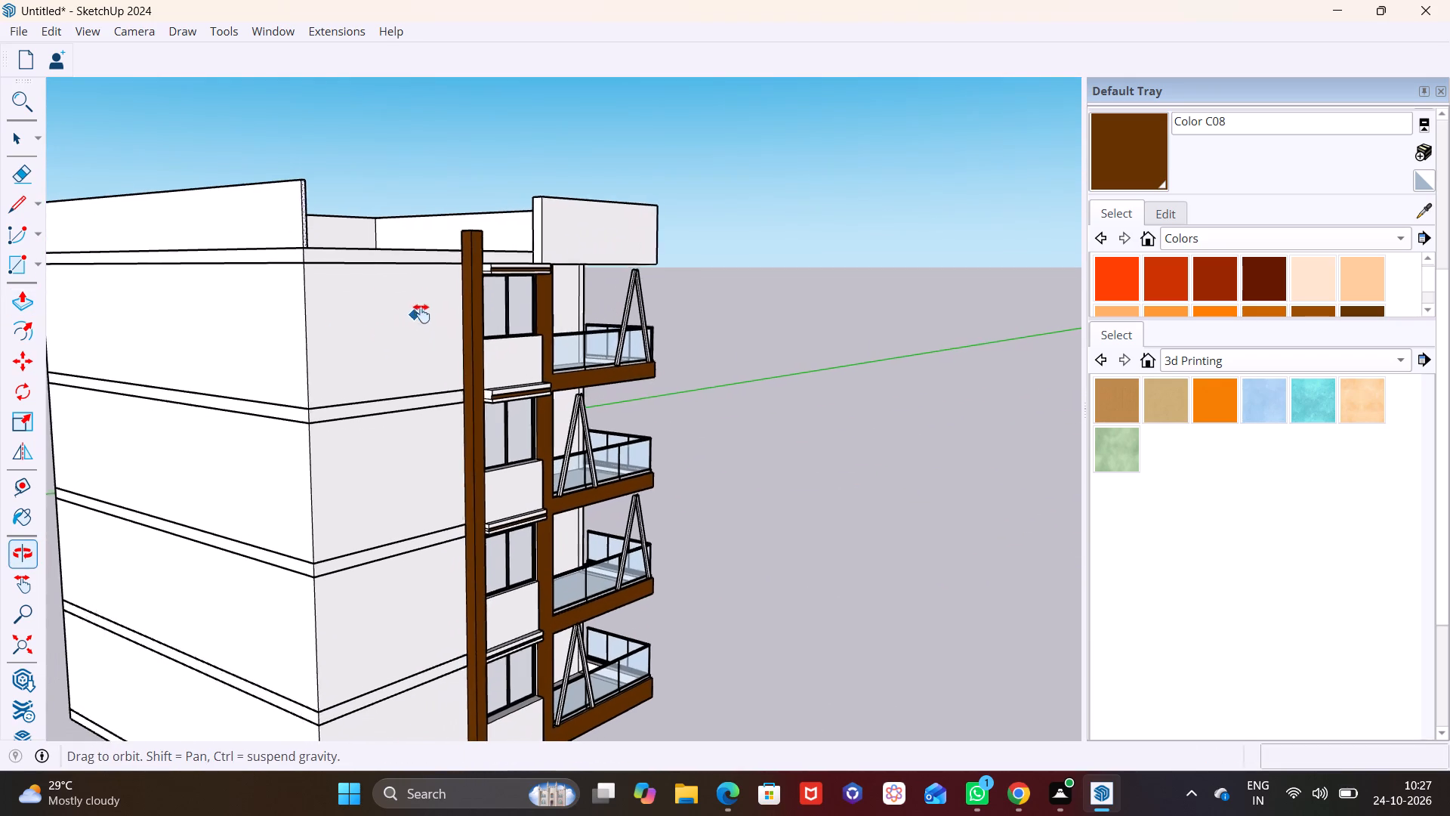
pyautogui.keyDown('shift'); pyautogui.moveTo(421, 314); pyautogui.dragTo(428, 314, button='middle'); pyautogui.keyUp('shift')
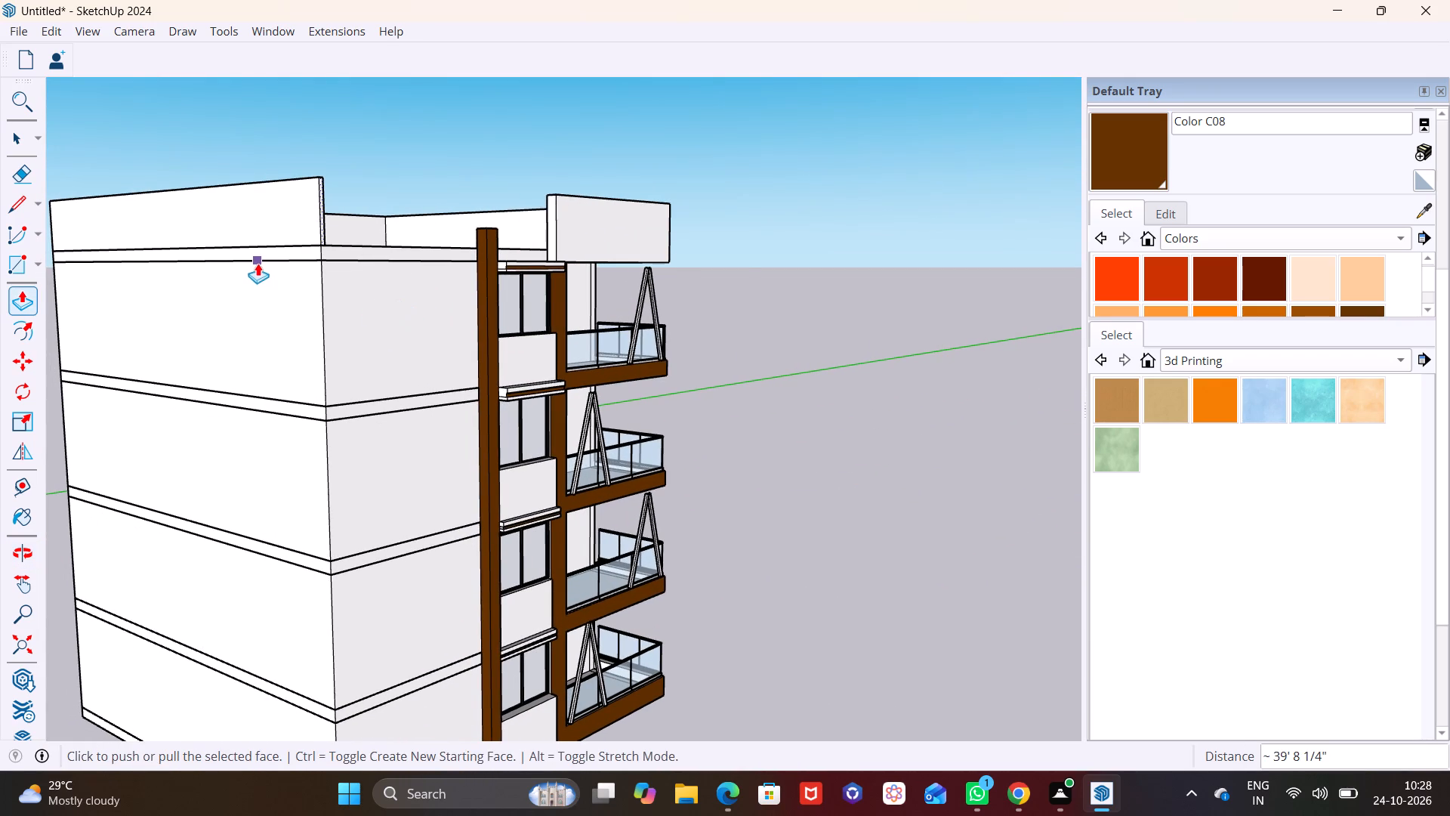
pyautogui.scroll(3, 258, 262)
pyautogui.scroll(-3, 258, 262)
pyautogui.moveTo(332, 283); pyautogui.dragTo(197, 298, button='middle')
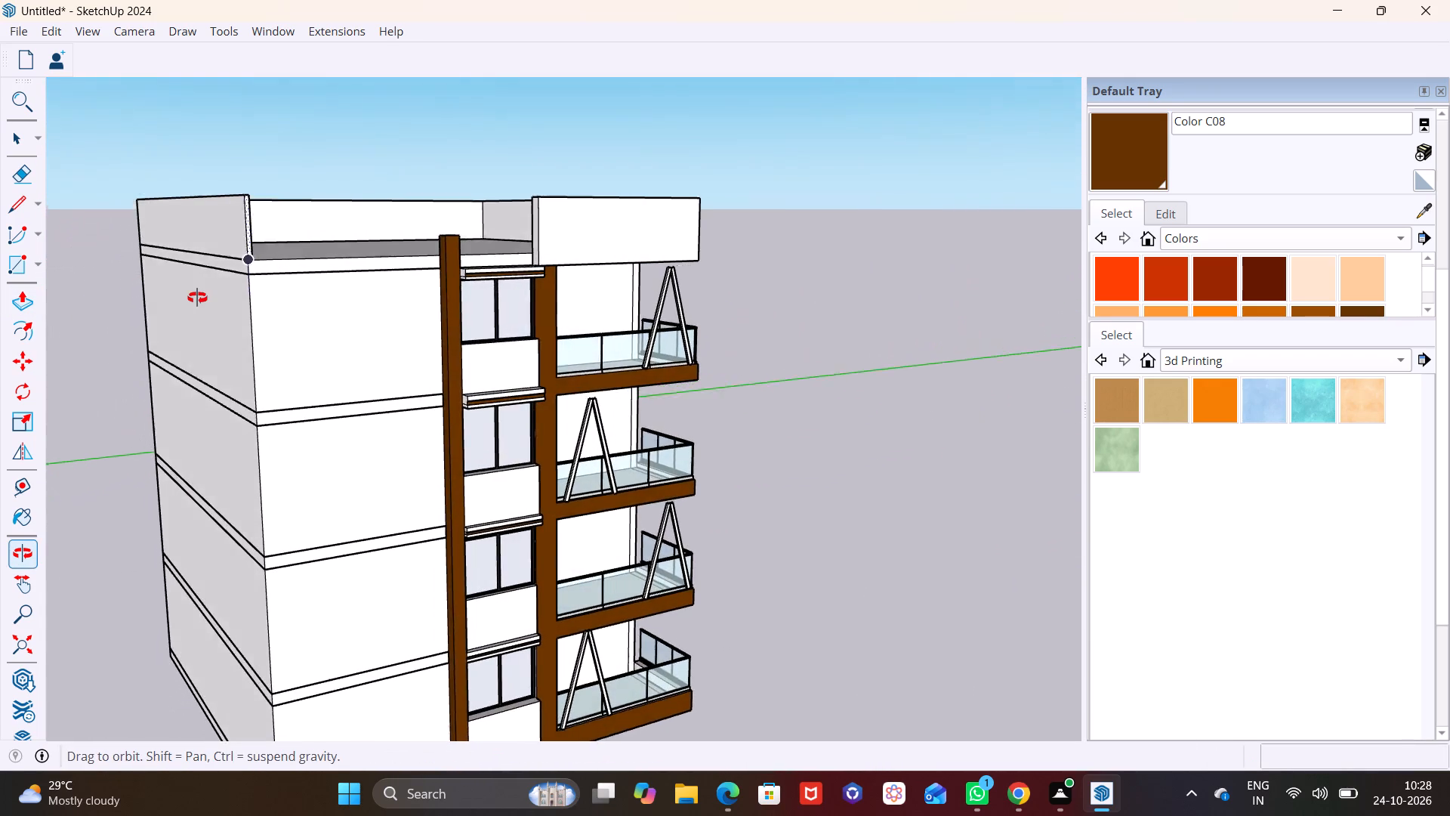
pyautogui.moveTo(197, 298); pyautogui.dragTo(200, 279, button='middle')
pyautogui.scroll(2, 248, 243)
pyautogui.moveTo(366, 234); pyautogui.dragTo(317, 231, button='middle')
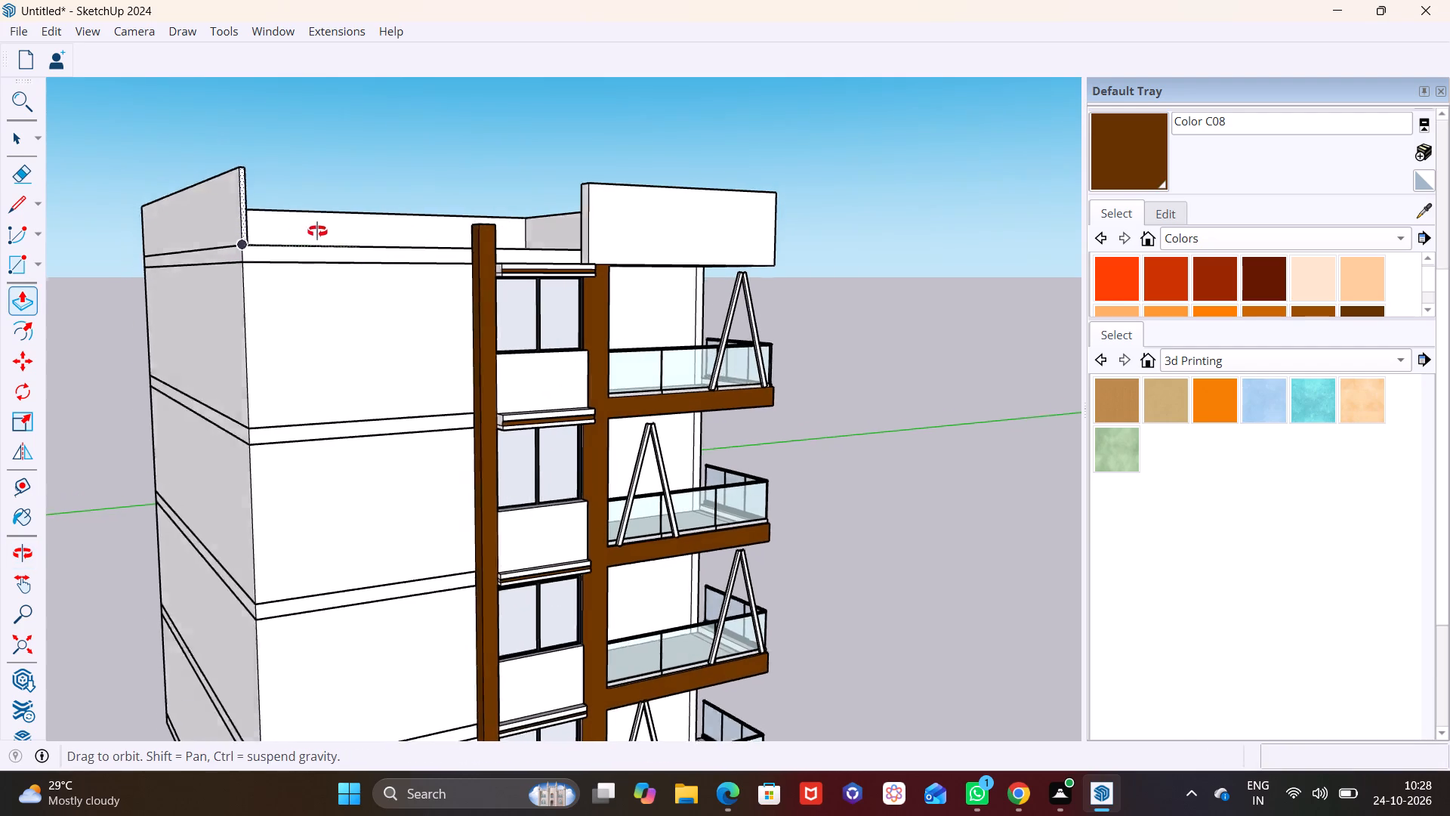
pyautogui.moveTo(317, 231); pyautogui.dragTo(74, 276, button='middle')
# Draw a rectangle about 4 11/16" wide and 4' 6 3/8" high on the second side parapet's inner face at its front end.
pyautogui.scroll(2, 162, 239)
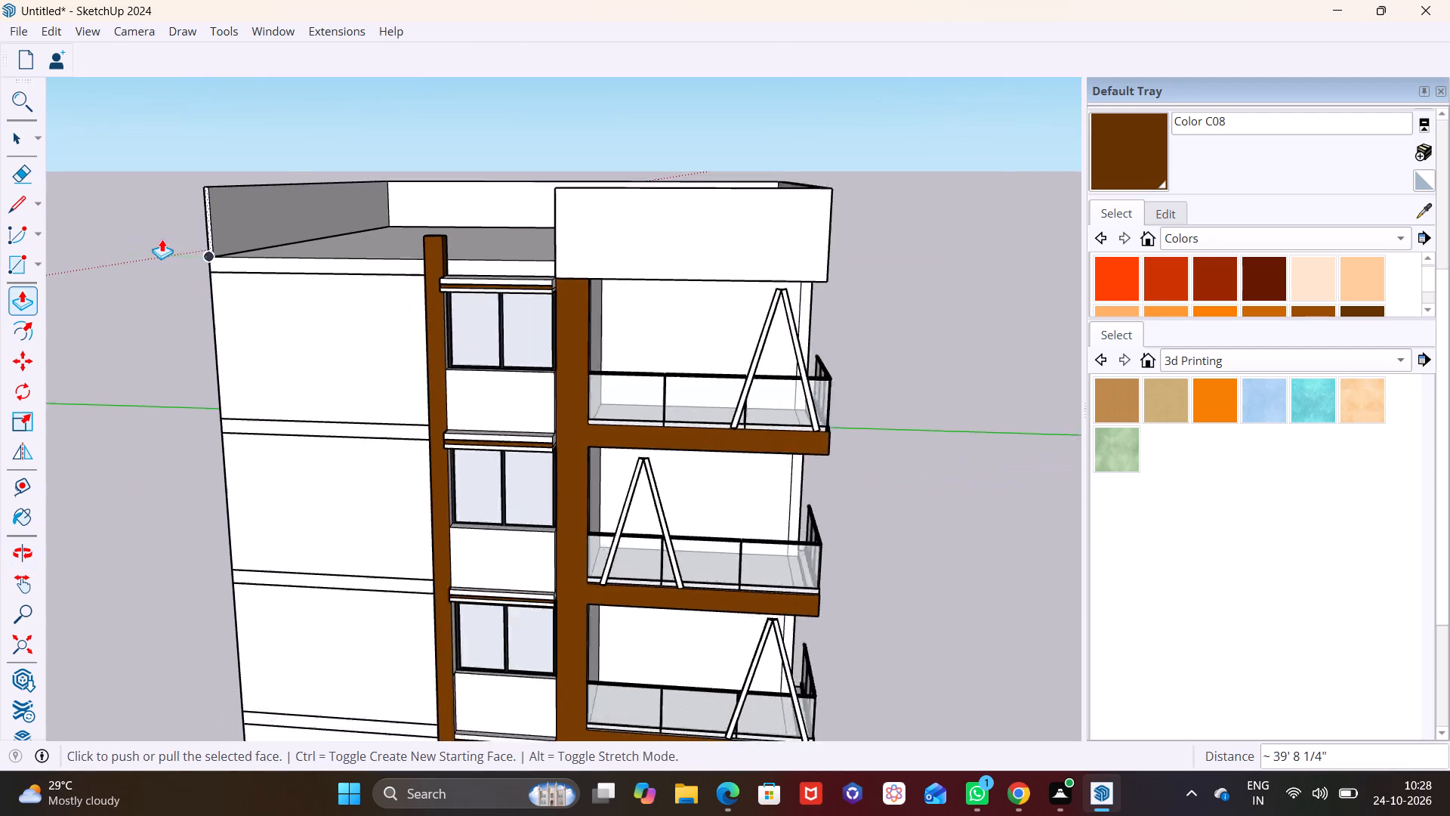
pyautogui.scroll(3, 162, 239)
pyautogui.scroll(3, 236, 231)
pyautogui.click(37, 258)
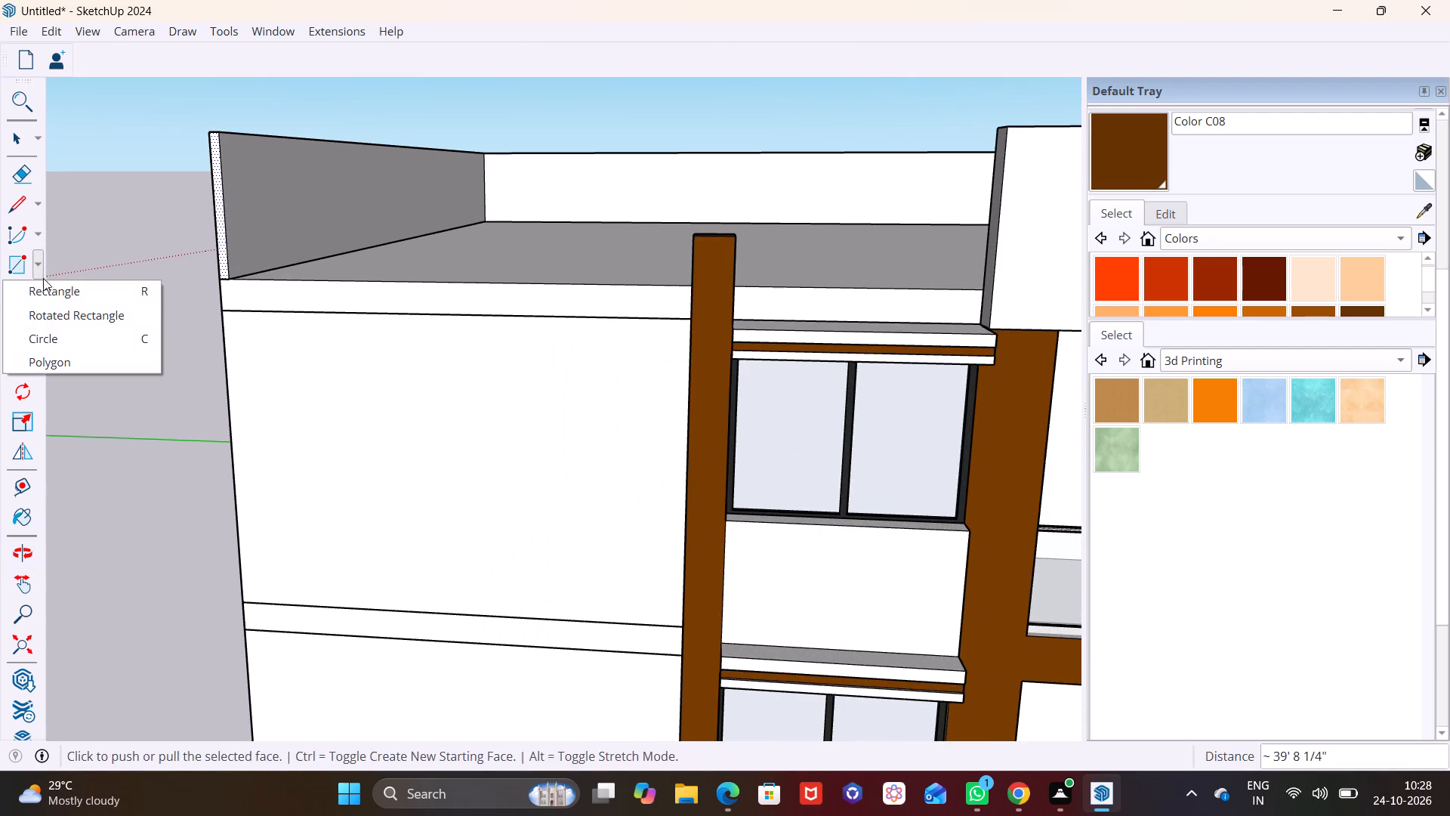
pyautogui.click(50, 290)
pyautogui.moveTo(196, 257); pyautogui.dragTo(84, 276, button='middle')
pyautogui.scroll(9, 290, 130)
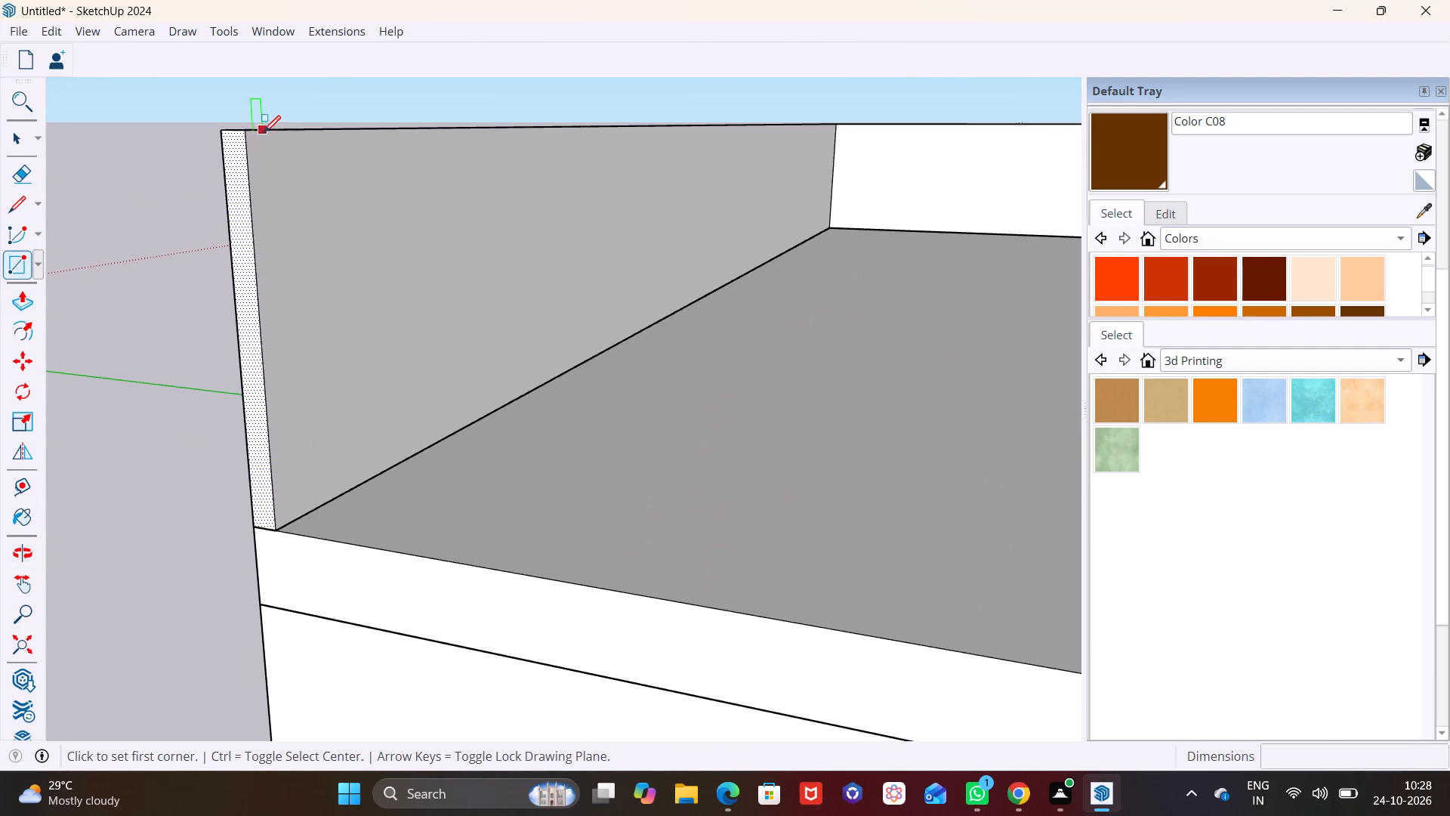
pyautogui.scroll(1, 264, 132)
pyautogui.click(242, 134)
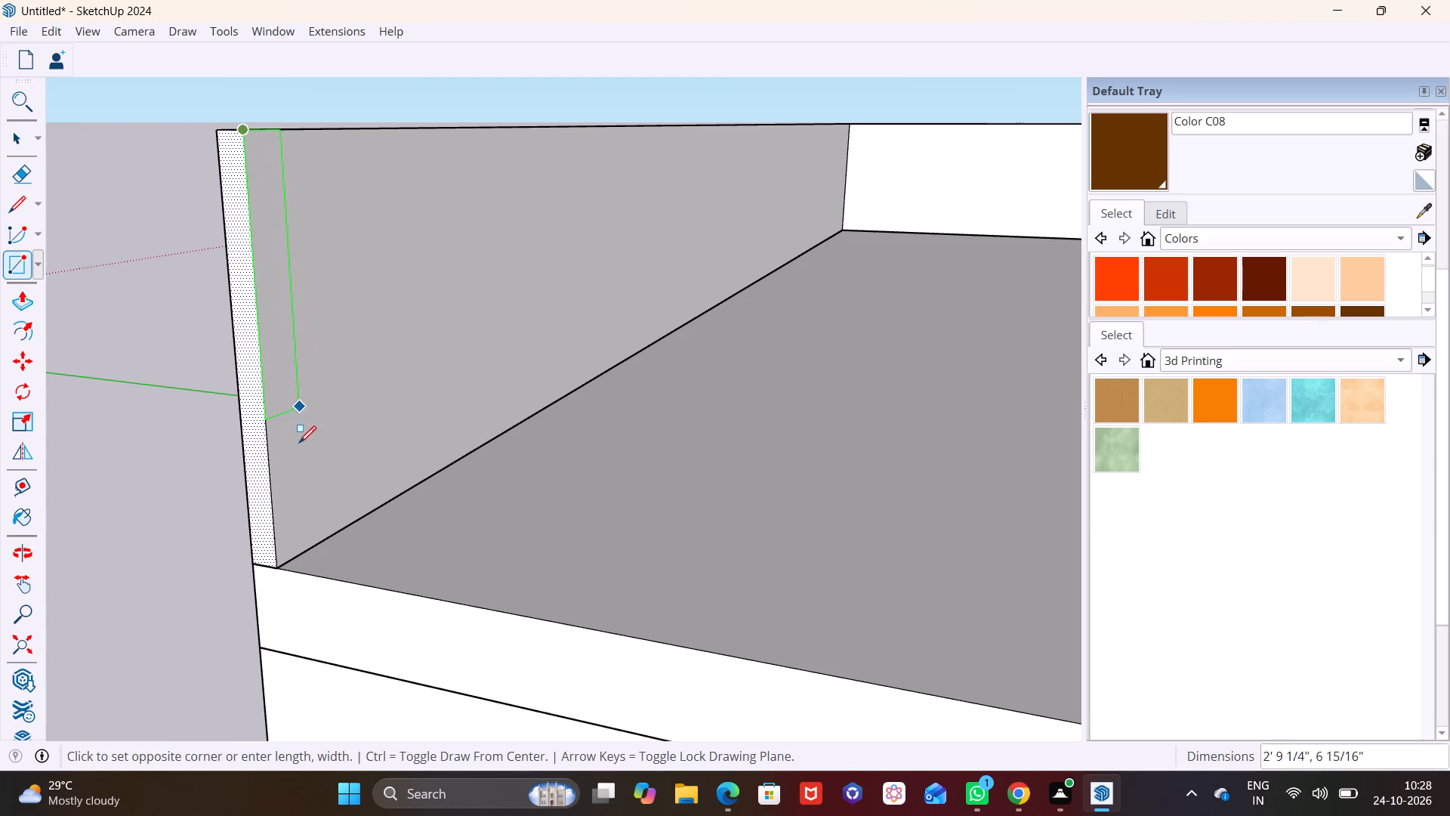
pyautogui.click(301, 558)
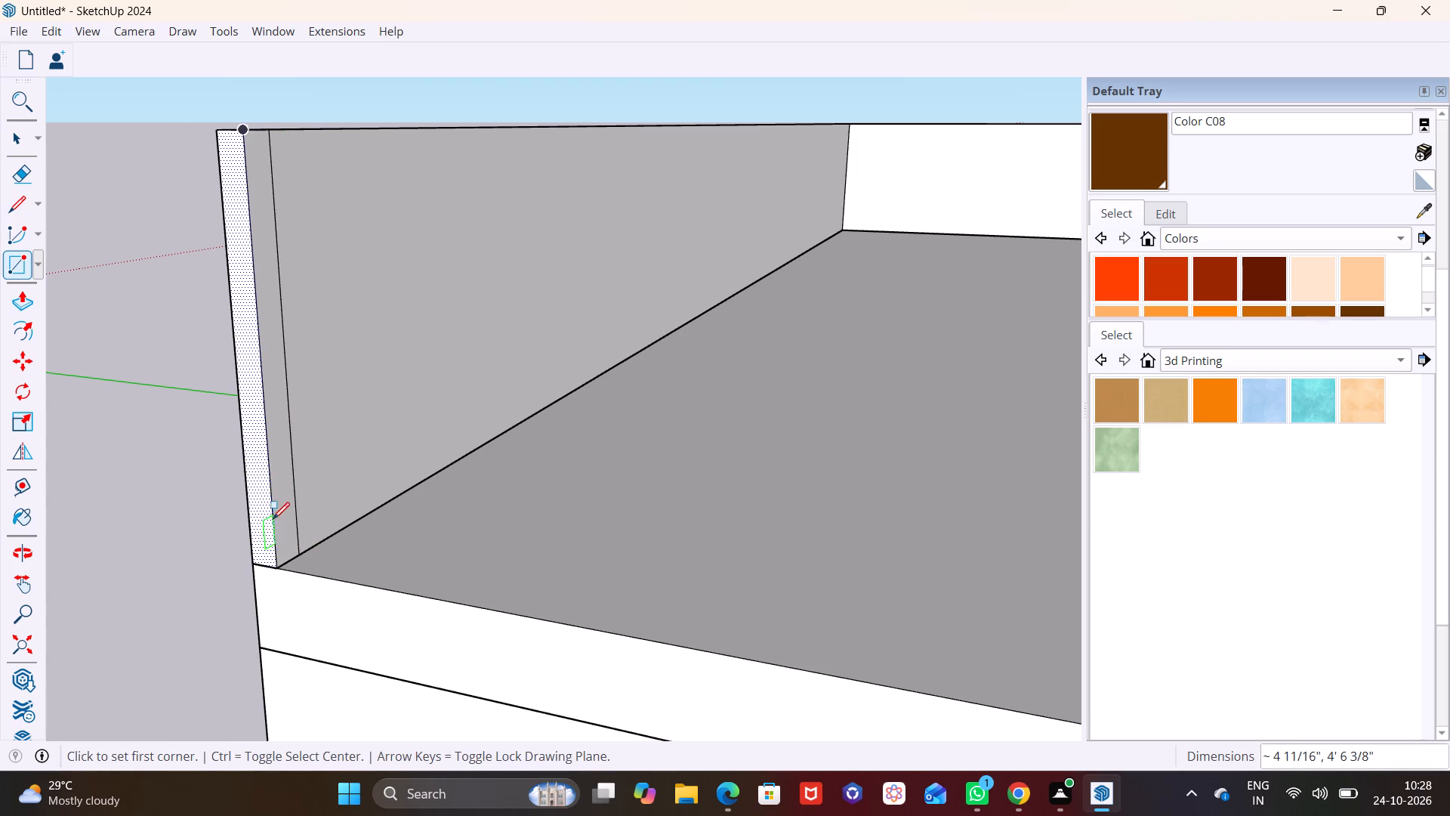
# Push/Pull the narrow rectangle about 14' 7 3/4" along the front roof edge to the brown column beside the windows.
pyautogui.press('space')
pyautogui.click(279, 478)
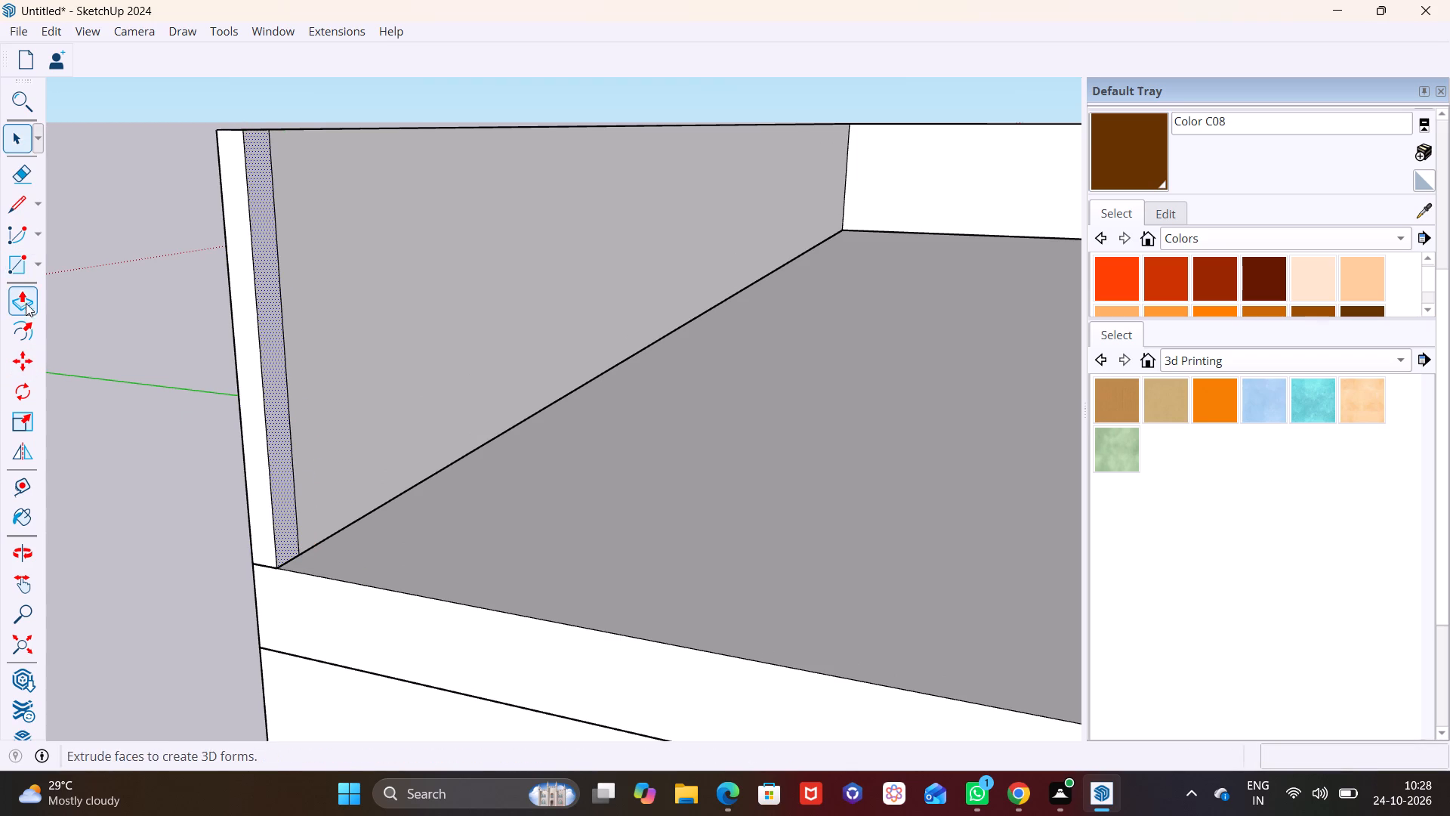
pyautogui.click(24, 299)
pyautogui.click(270, 357)
pyautogui.scroll(-7, 525, 380)
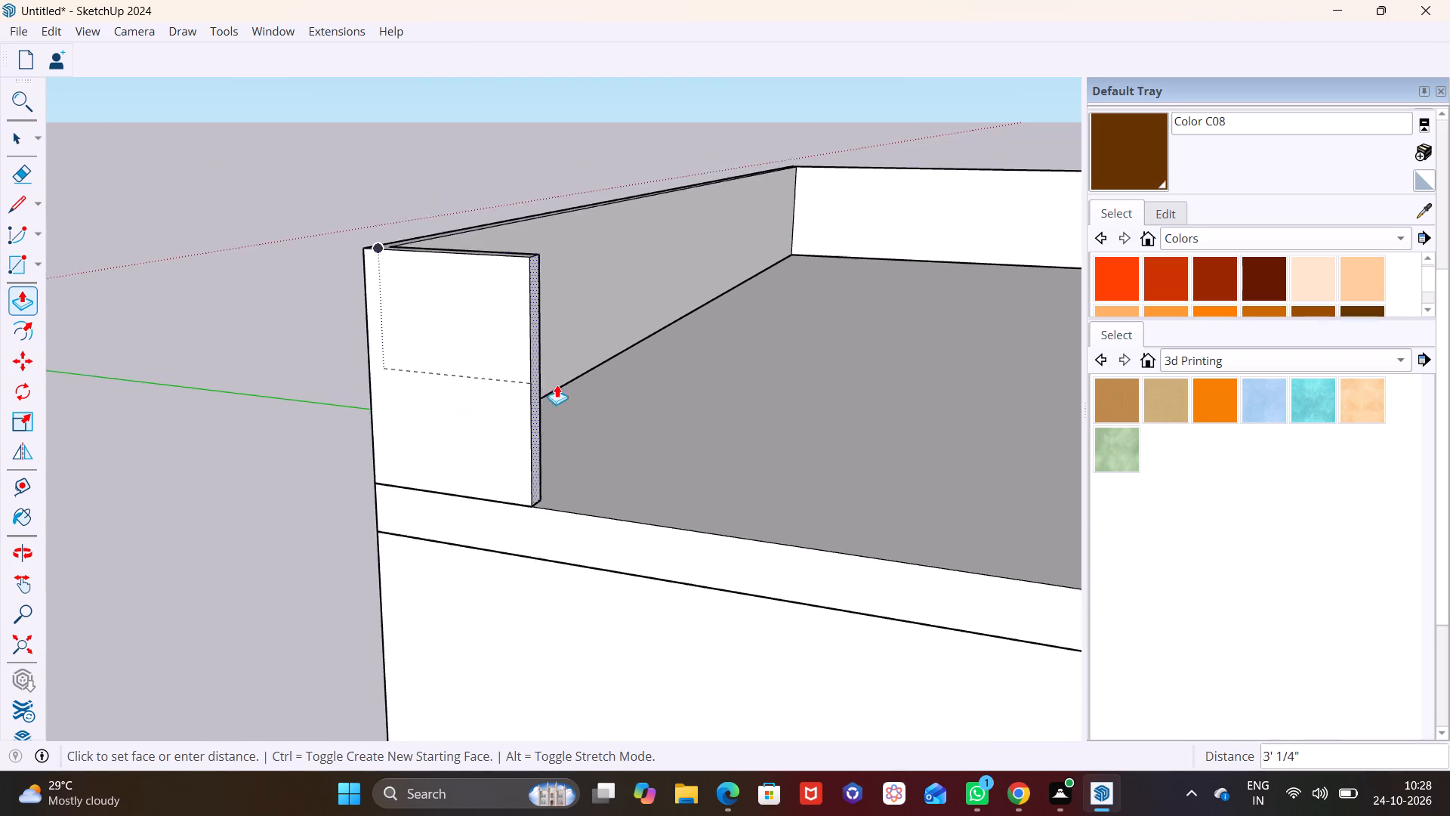
pyautogui.scroll(-5, 557, 385)
pyautogui.keyDown('shift'); pyautogui.moveTo(735, 417); pyautogui.dragTo(271, 382, button='middle'); pyautogui.keyUp('shift')
pyautogui.moveTo(435, 415); pyautogui.dragTo(658, 416, button='middle')
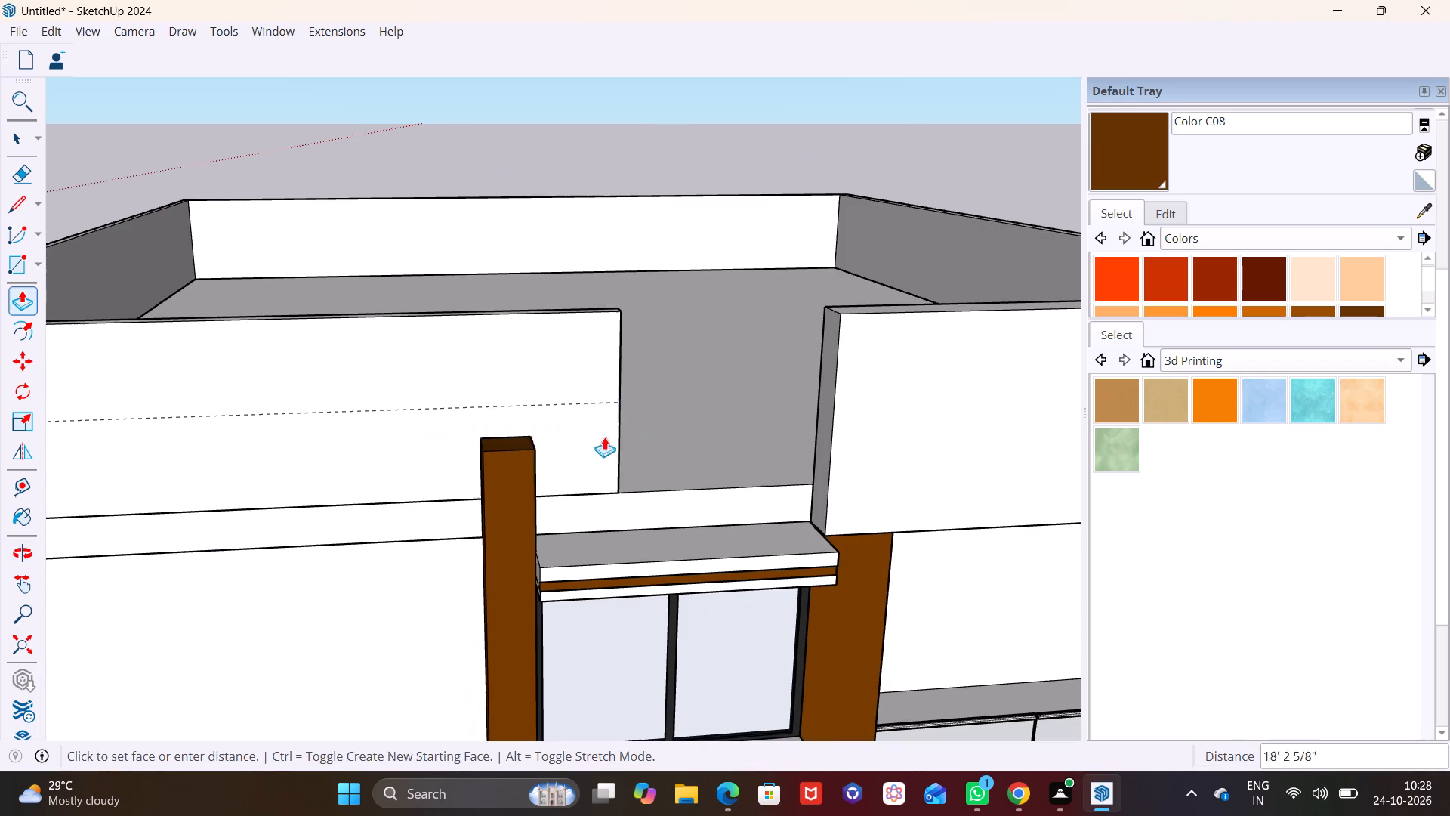
pyautogui.click(483, 473)
# Push/Pull the top face of the brown column beside the new front parapet upward about 3' 2 3/16".
pyautogui.moveTo(445, 451); pyautogui.dragTo(142, 437, button='middle')
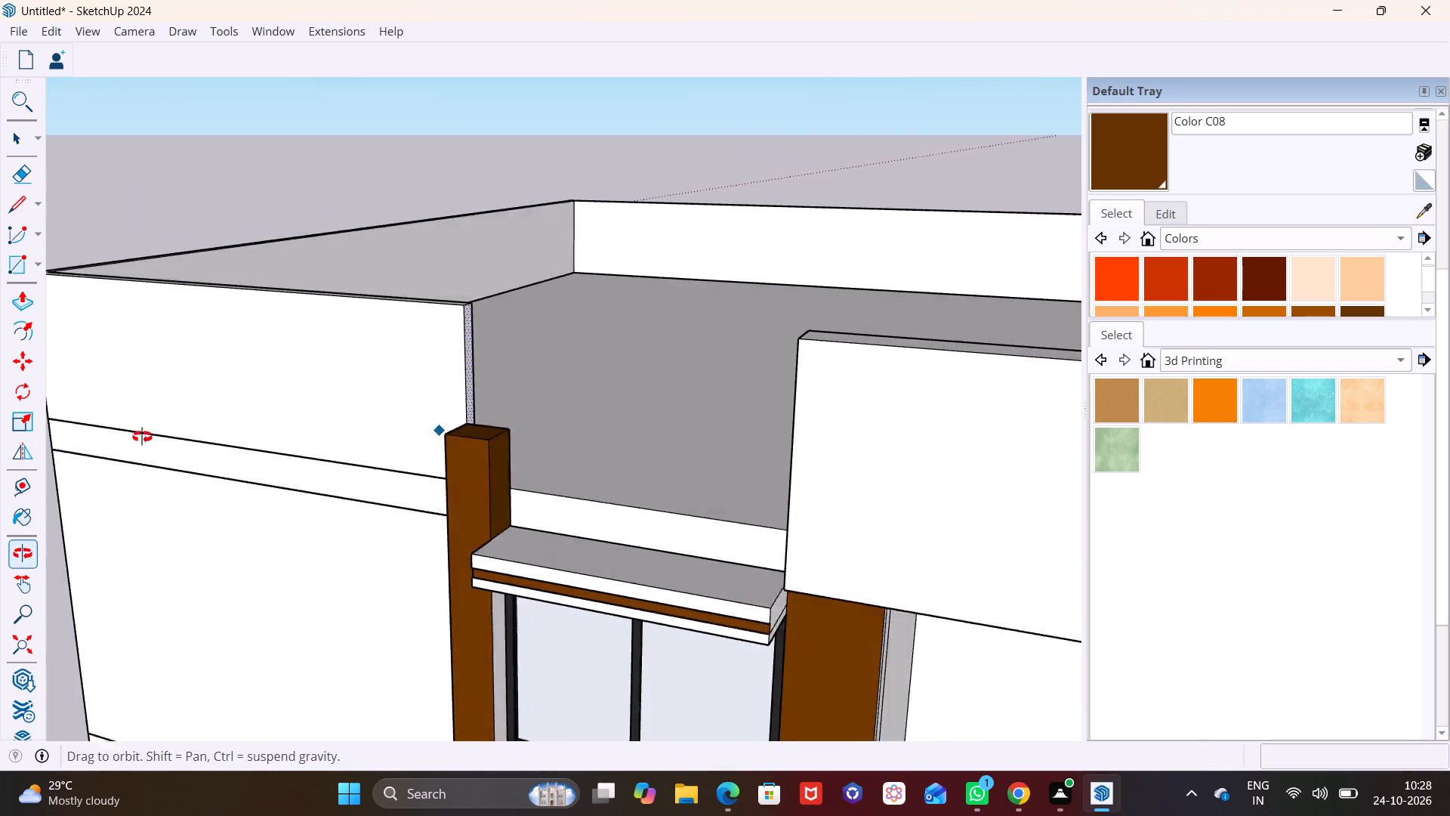
pyautogui.moveTo(142, 437); pyautogui.dragTo(0, 395, button='middle')
pyautogui.scroll(6, 335, 351)
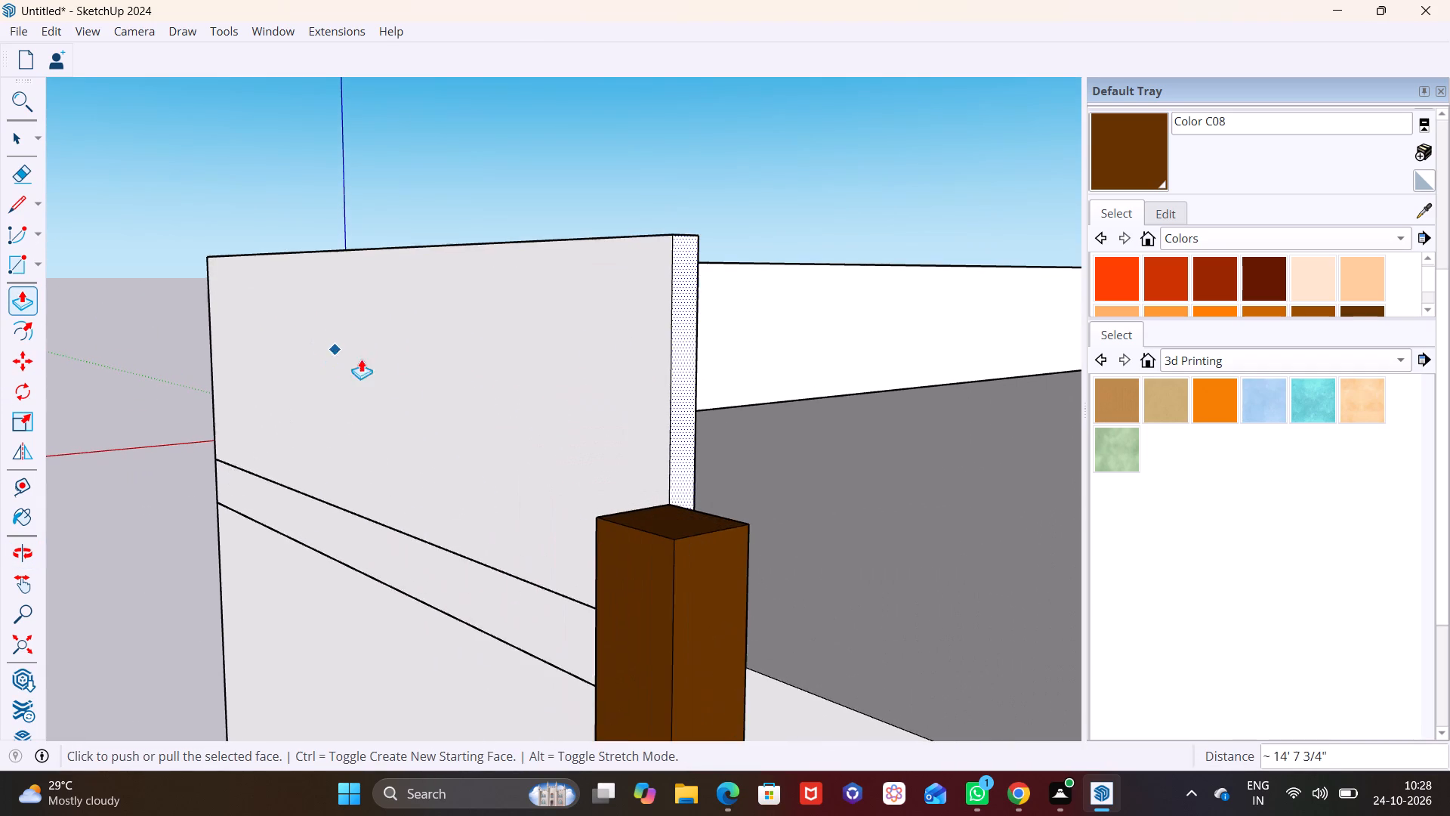
pyautogui.scroll(-7, 433, 385)
pyautogui.keyDown('shift'); pyautogui.moveTo(437, 388); pyautogui.dragTo(207, 375, button='middle'); pyautogui.keyUp('shift')
pyautogui.keyDown('shift'); pyautogui.scroll(1, 378, 393); pyautogui.keyUp('shift')
pyautogui.moveTo(298, 473); pyautogui.dragTo(270, 676, button='middle')
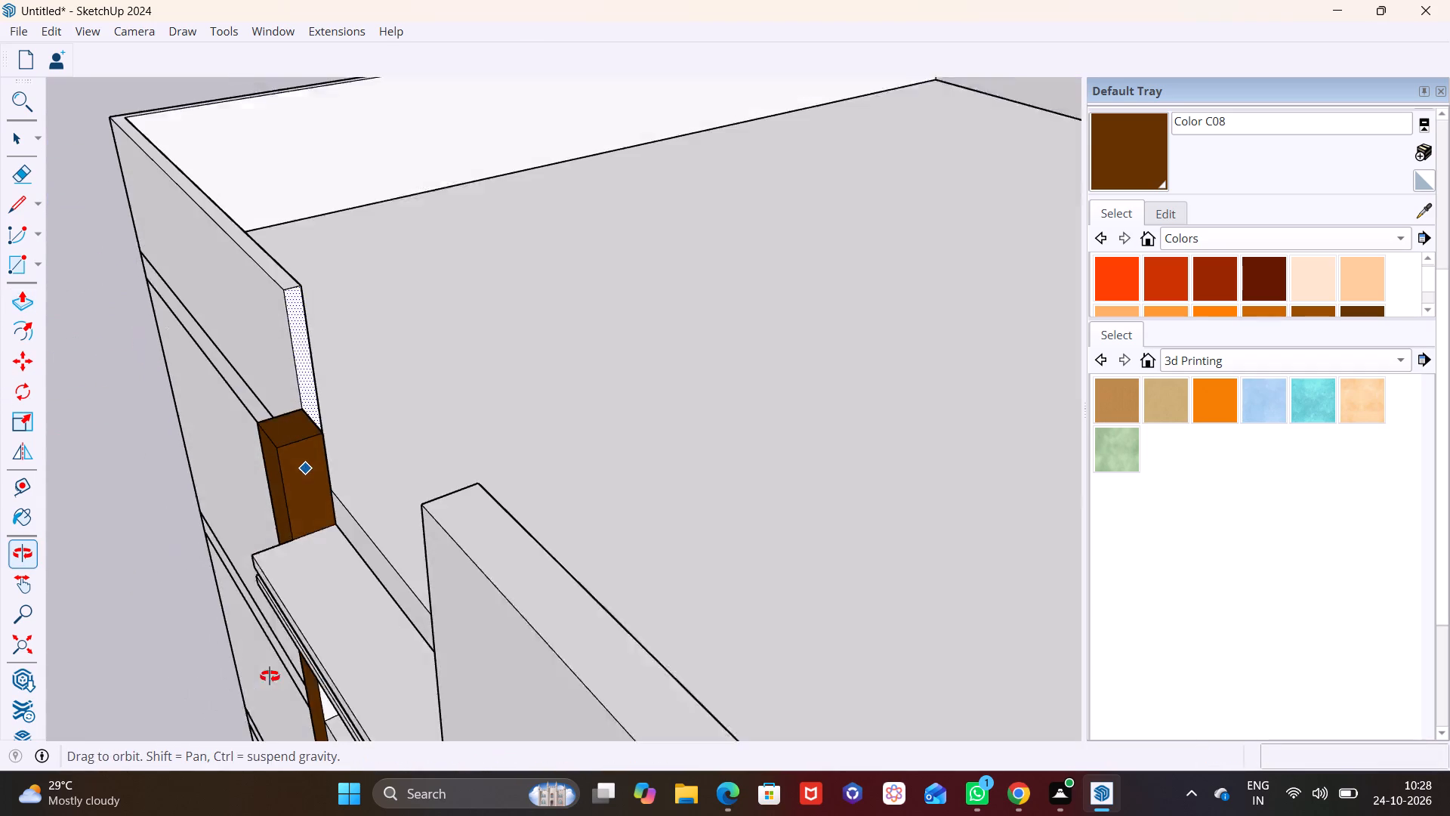
pyautogui.moveTo(270, 676); pyautogui.dragTo(270, 672, button='middle')
pyautogui.scroll(6, 294, 462)
pyautogui.press('space')
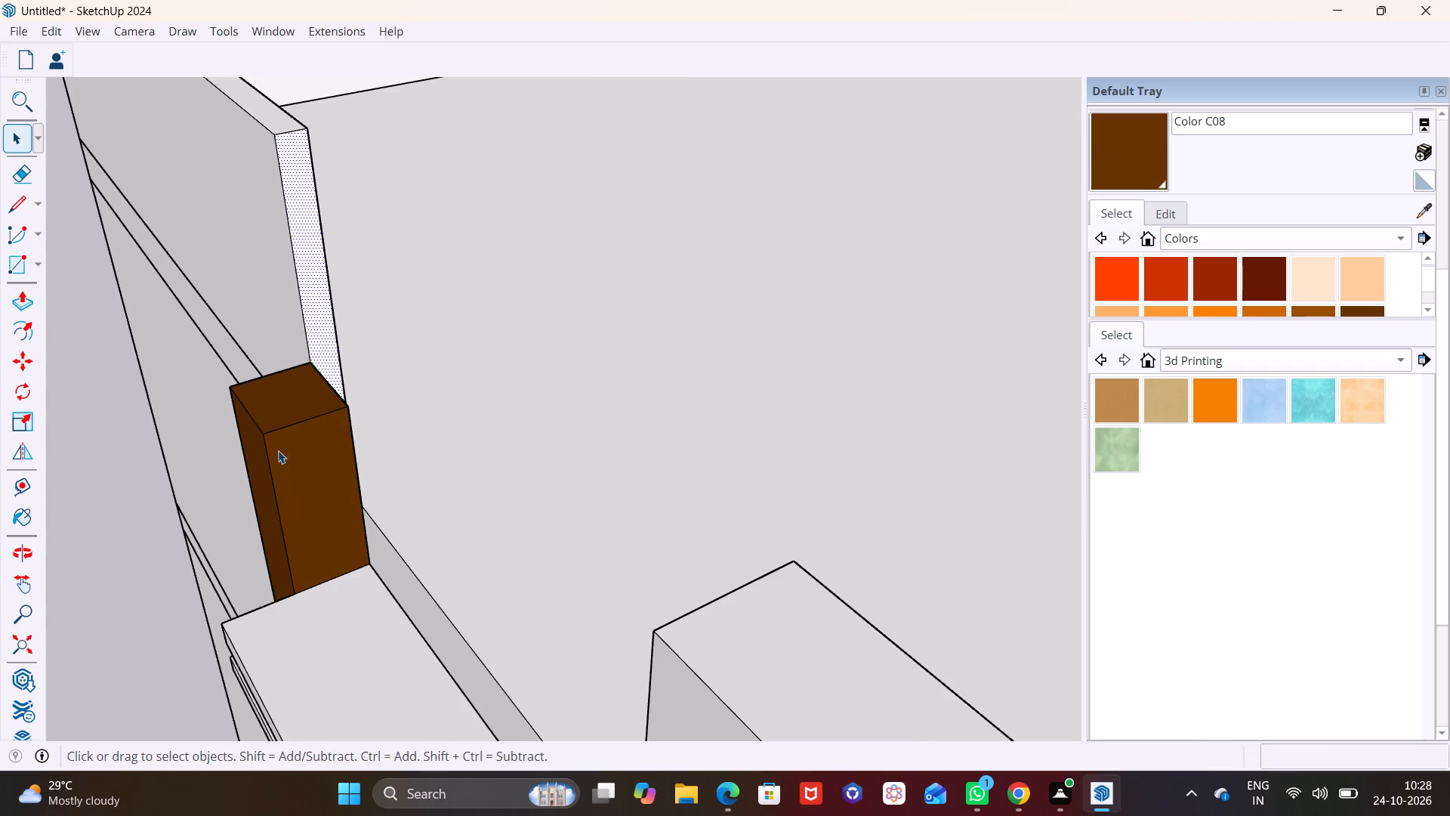
pyautogui.click(284, 420)
pyautogui.click(16, 292)
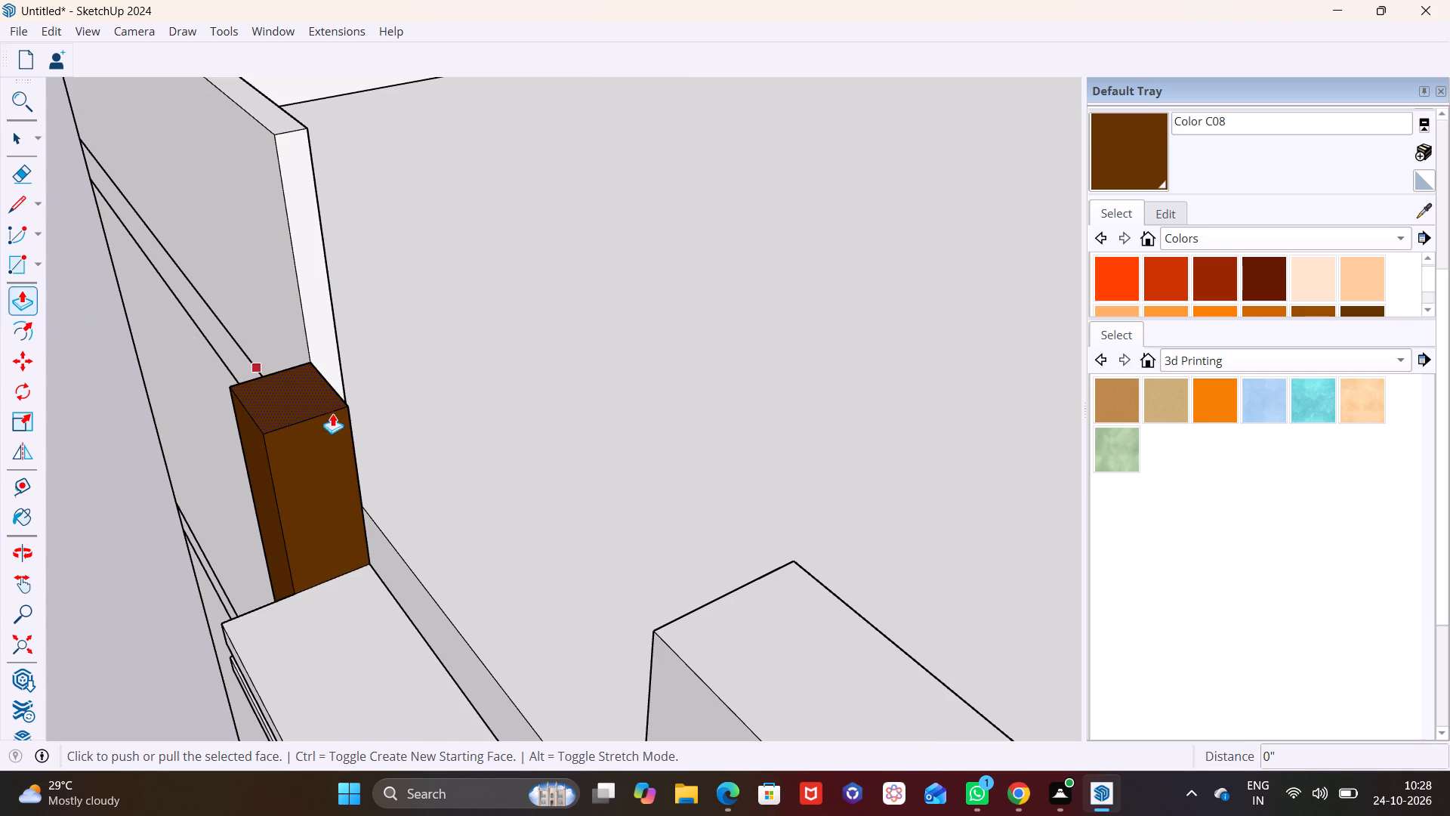
pyautogui.click(289, 403)
pyautogui.click(270, 146)
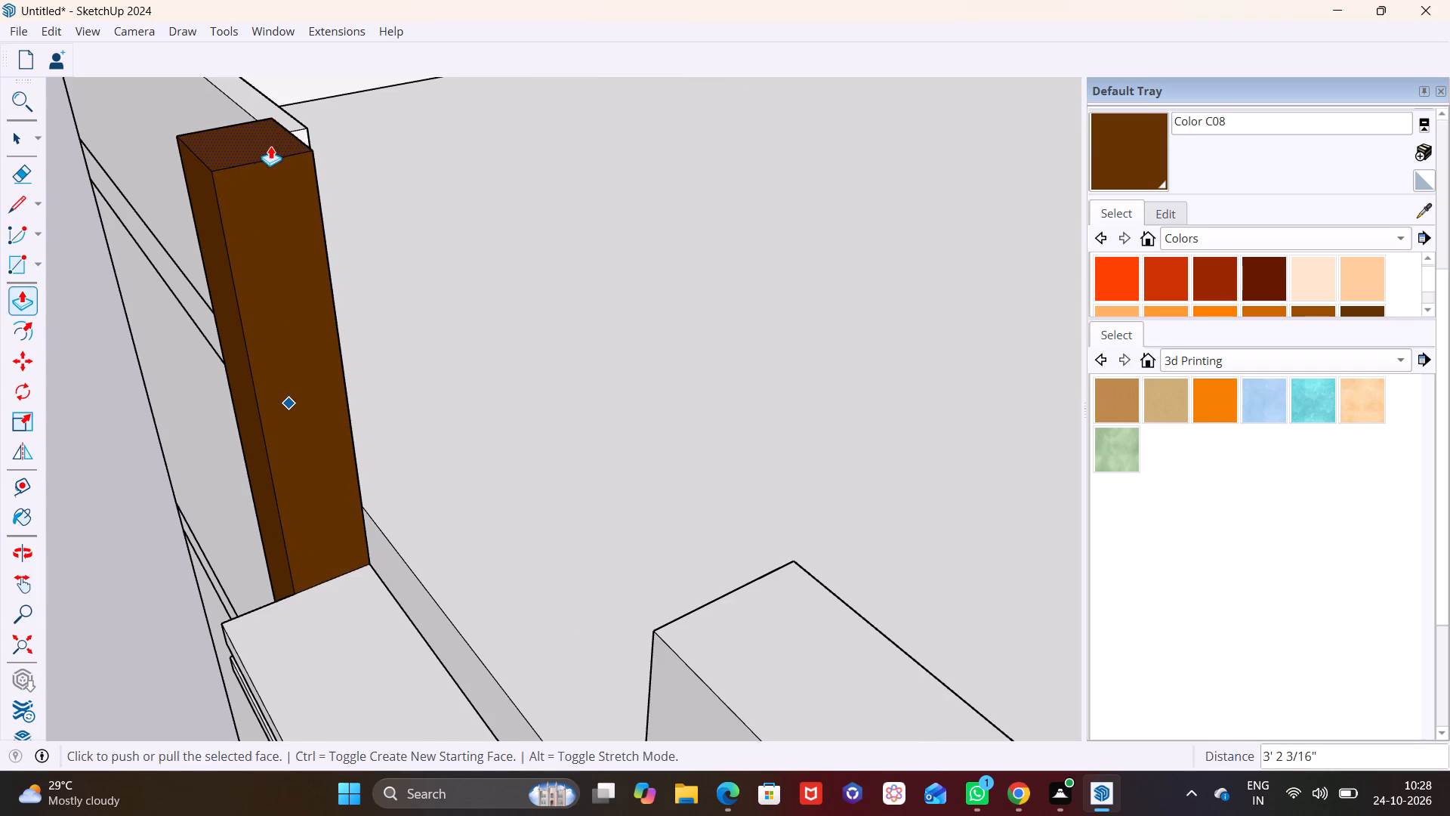
# Raise the same brown column's top face a further 4 7/8" or so, above the parapet's top edge.
pyautogui.moveTo(263, 172); pyautogui.dragTo(830, 83, button='middle')
pyautogui.scroll(1, 309, 261)
pyautogui.moveTo(333, 260); pyautogui.dragTo(453, 272, button='middle')
pyautogui.click(434, 175)
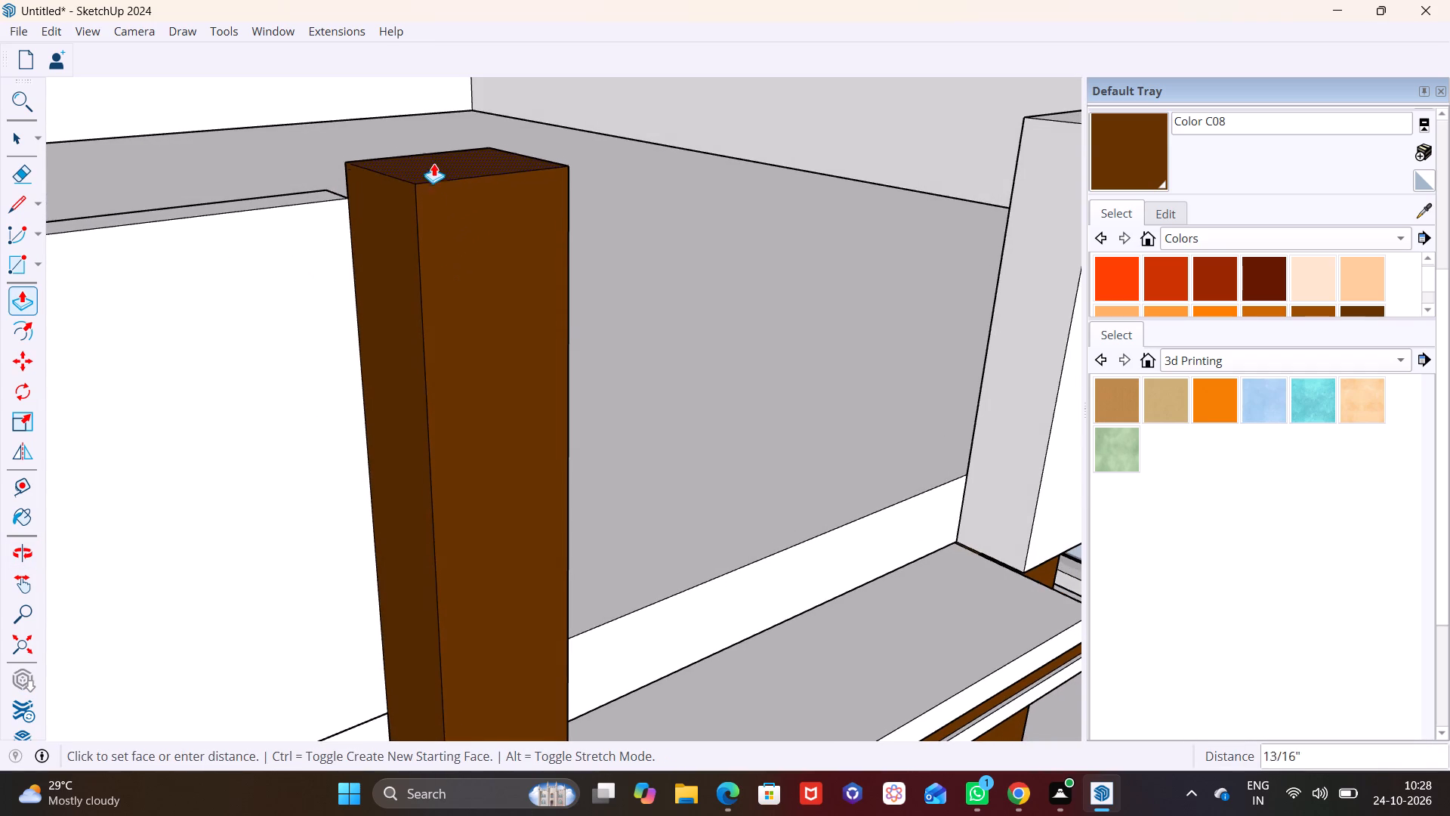
pyautogui.click(423, 116)
# Draw a full-width rectangle across the top of the brown column's roof-facing side, ending just above the parapet's top edge.
pyautogui.moveTo(287, 368); pyautogui.dragTo(961, 366, button='middle')
pyautogui.scroll(-3, 857, 283)
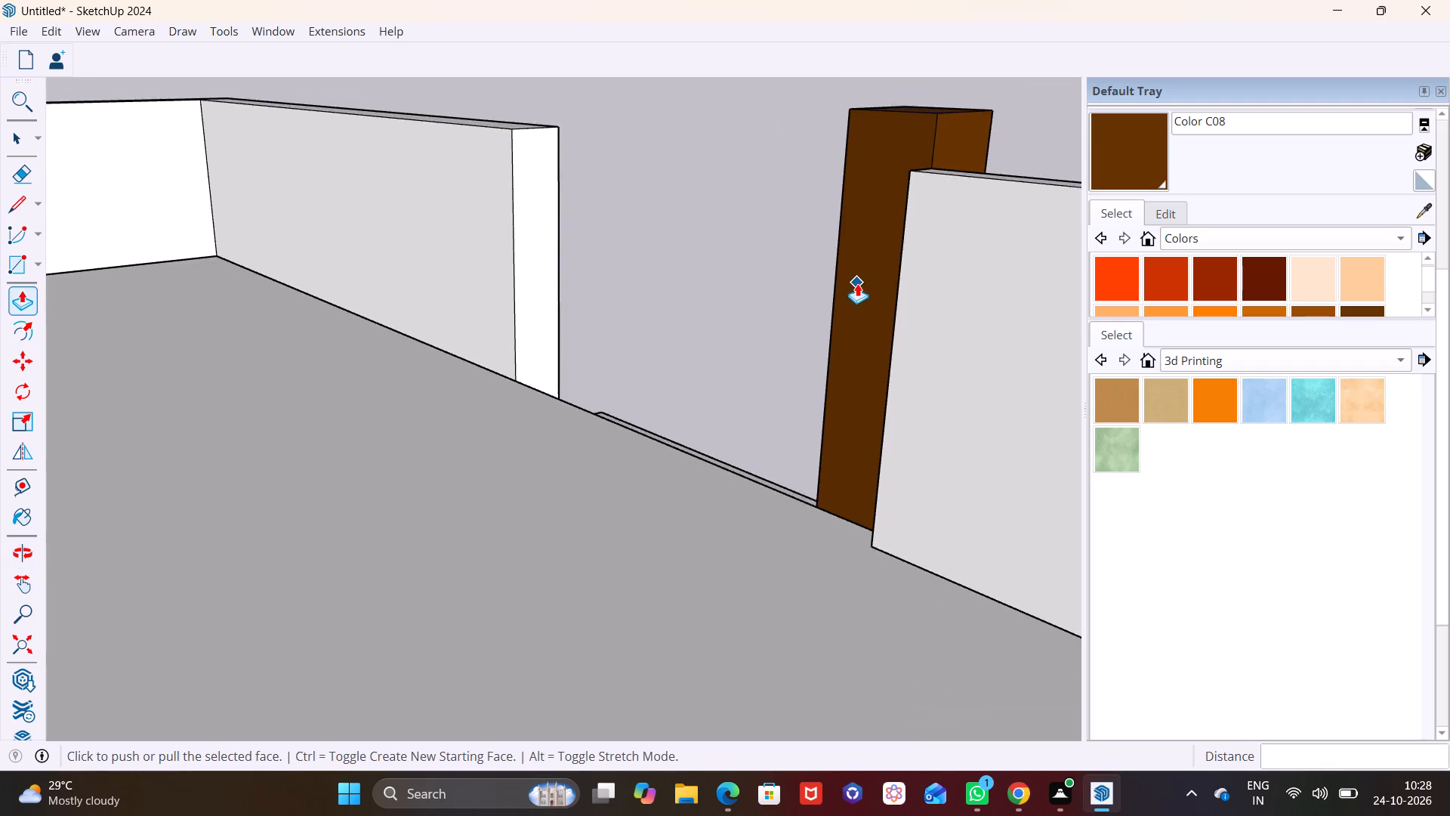
pyautogui.moveTo(858, 268); pyautogui.dragTo(350, 494, button='middle')
pyautogui.moveTo(400, 507); pyautogui.dragTo(615, 522, button='middle')
pyautogui.scroll(3, 582, 432)
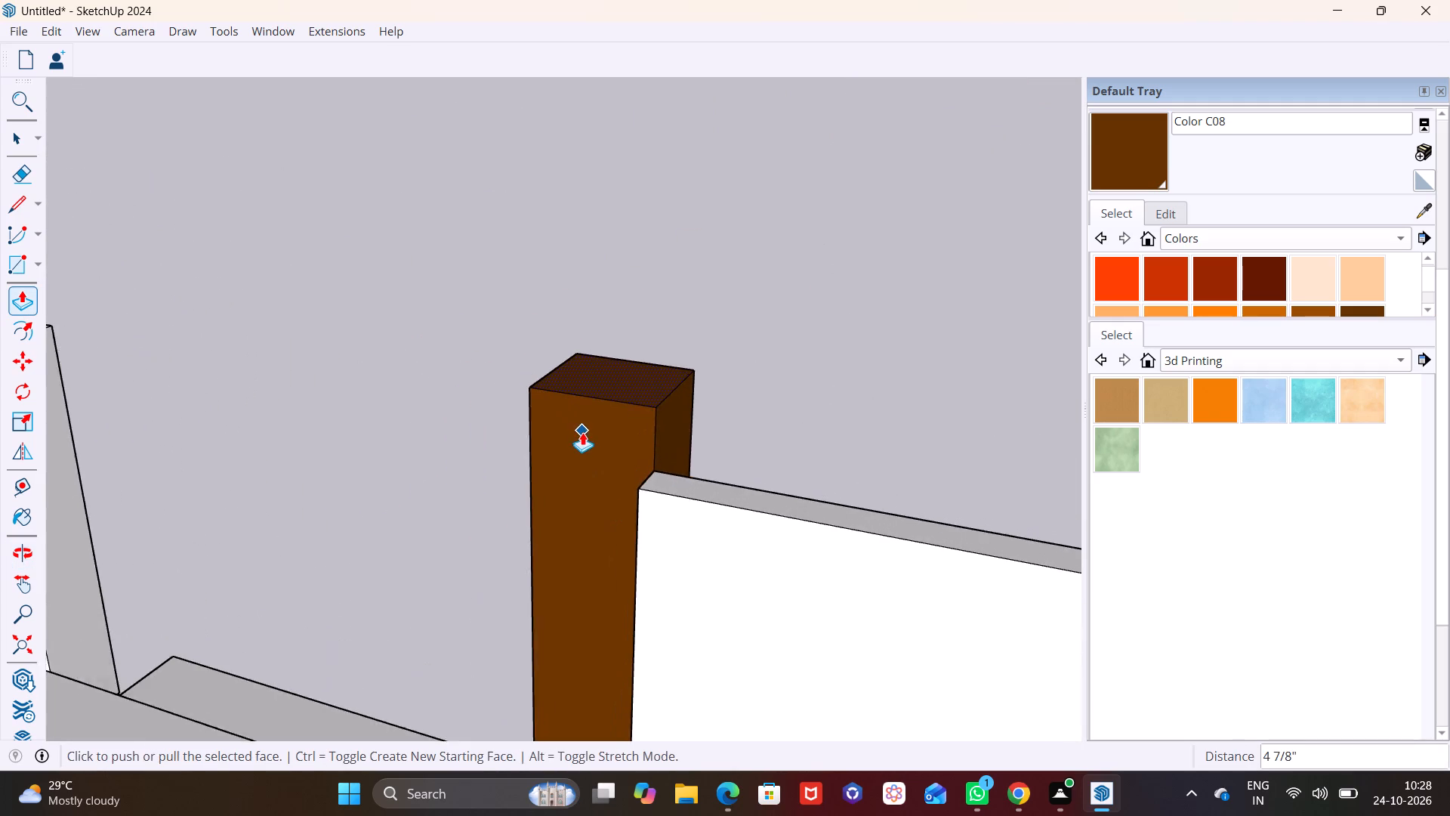
pyautogui.scroll(3, 582, 432)
pyautogui.click(47, 265)
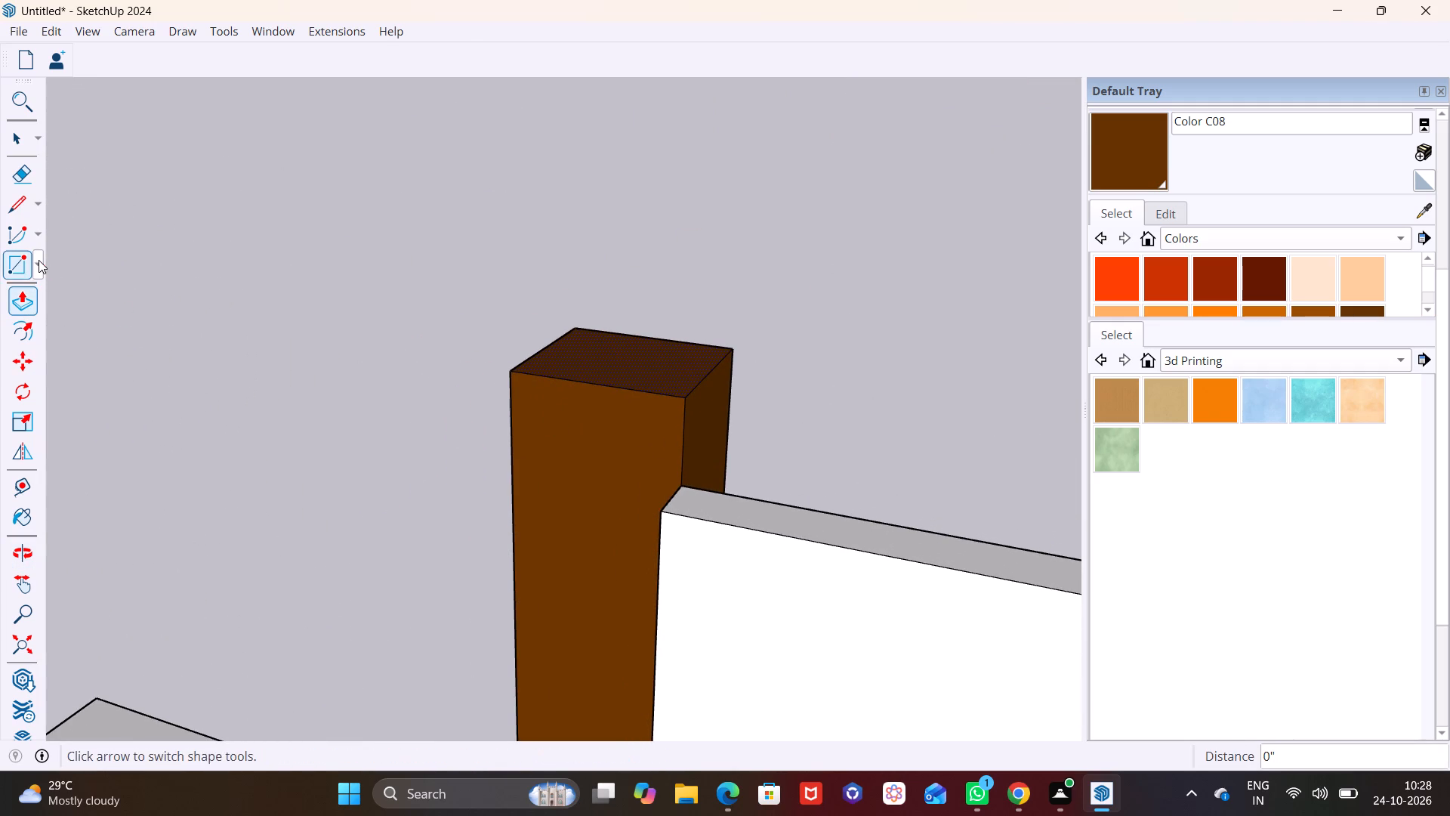
pyautogui.click(39, 260)
pyautogui.click(48, 296)
pyautogui.click(520, 375)
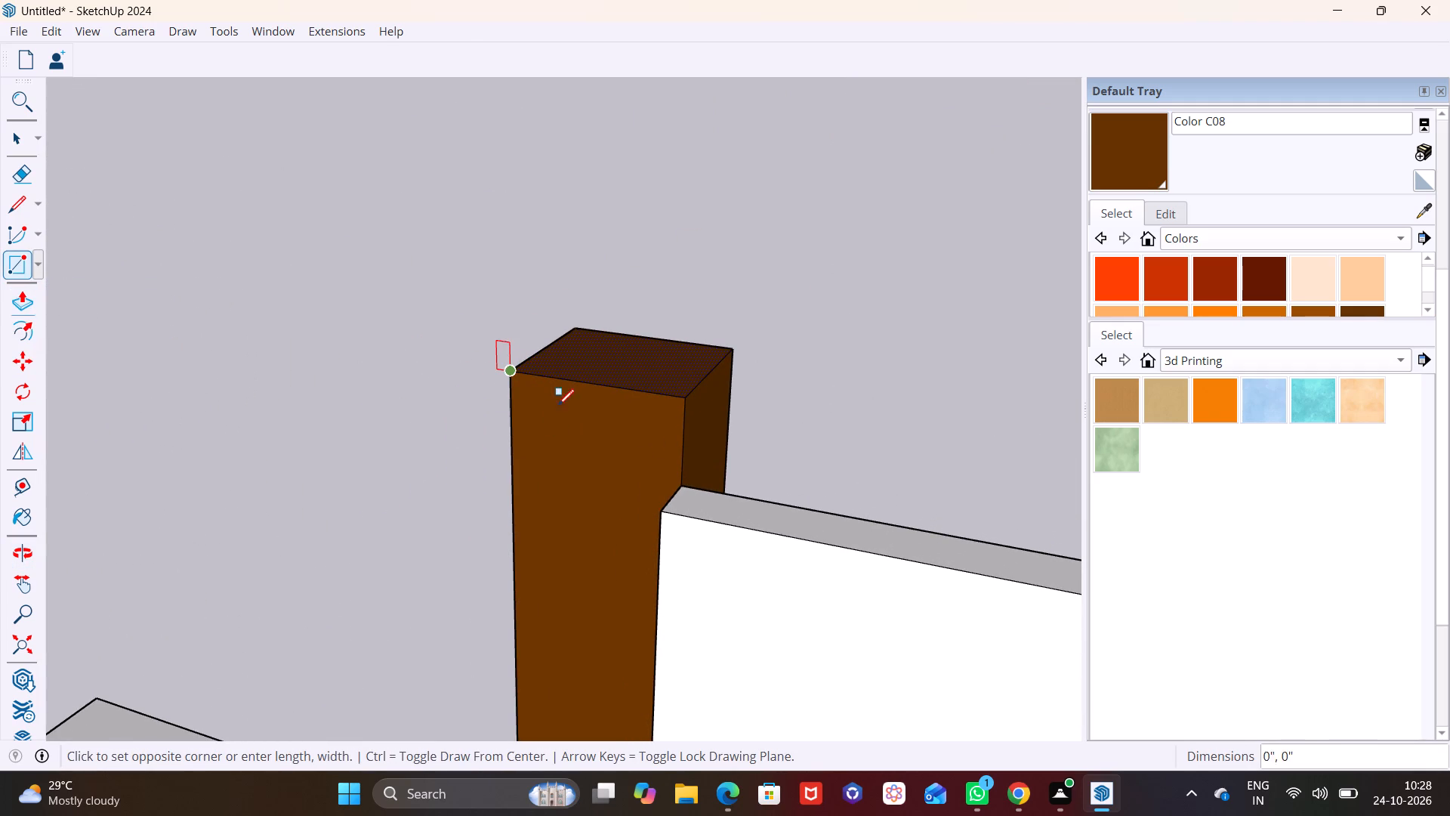
pyautogui.click(677, 474)
pyautogui.press('space')
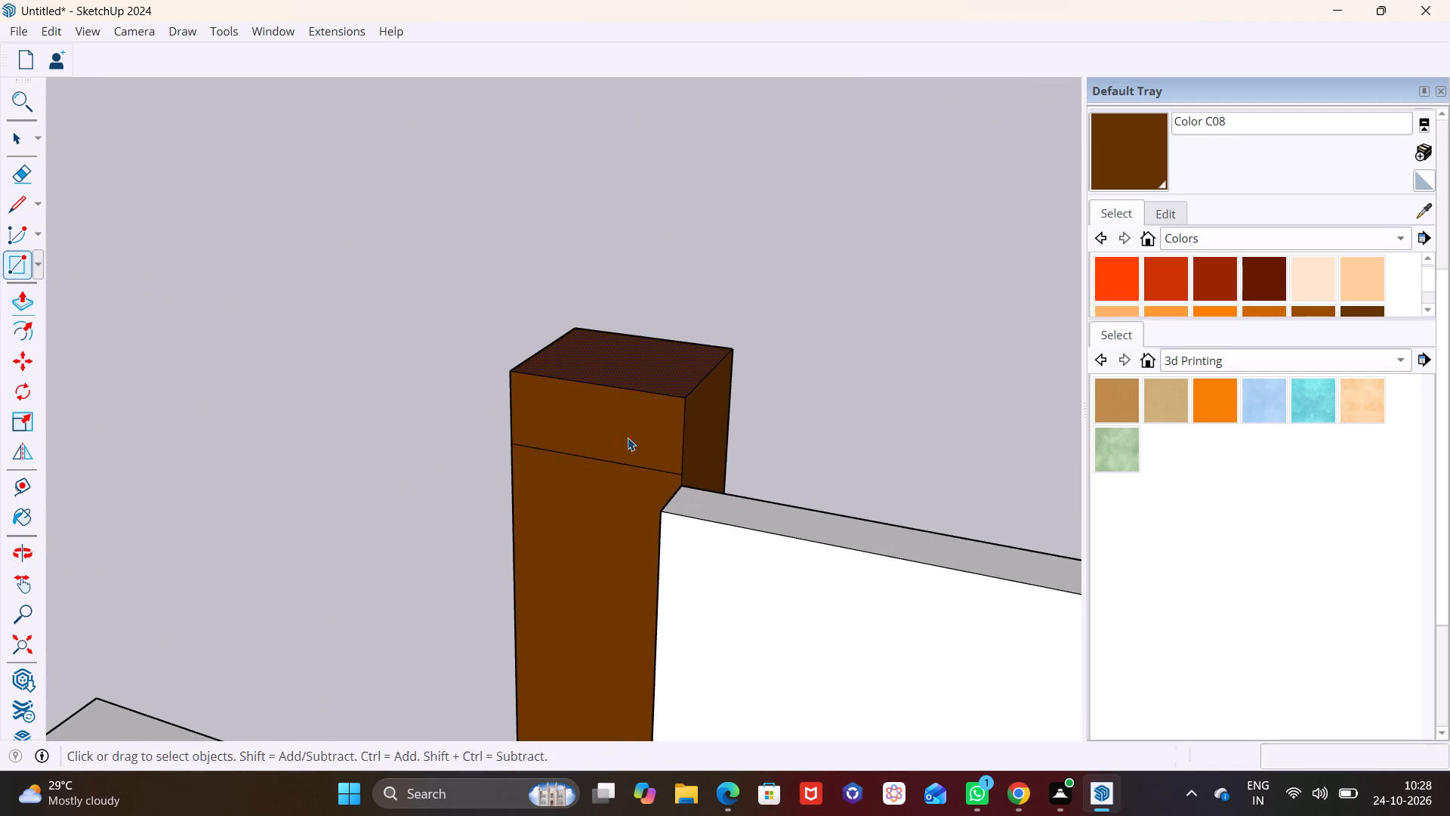
# Push/Pull the new rectangle inward from the column over the roof to form a short horizontal brown beam.
pyautogui.click(628, 437)
pyautogui.click(15, 308)
pyautogui.click(571, 419)
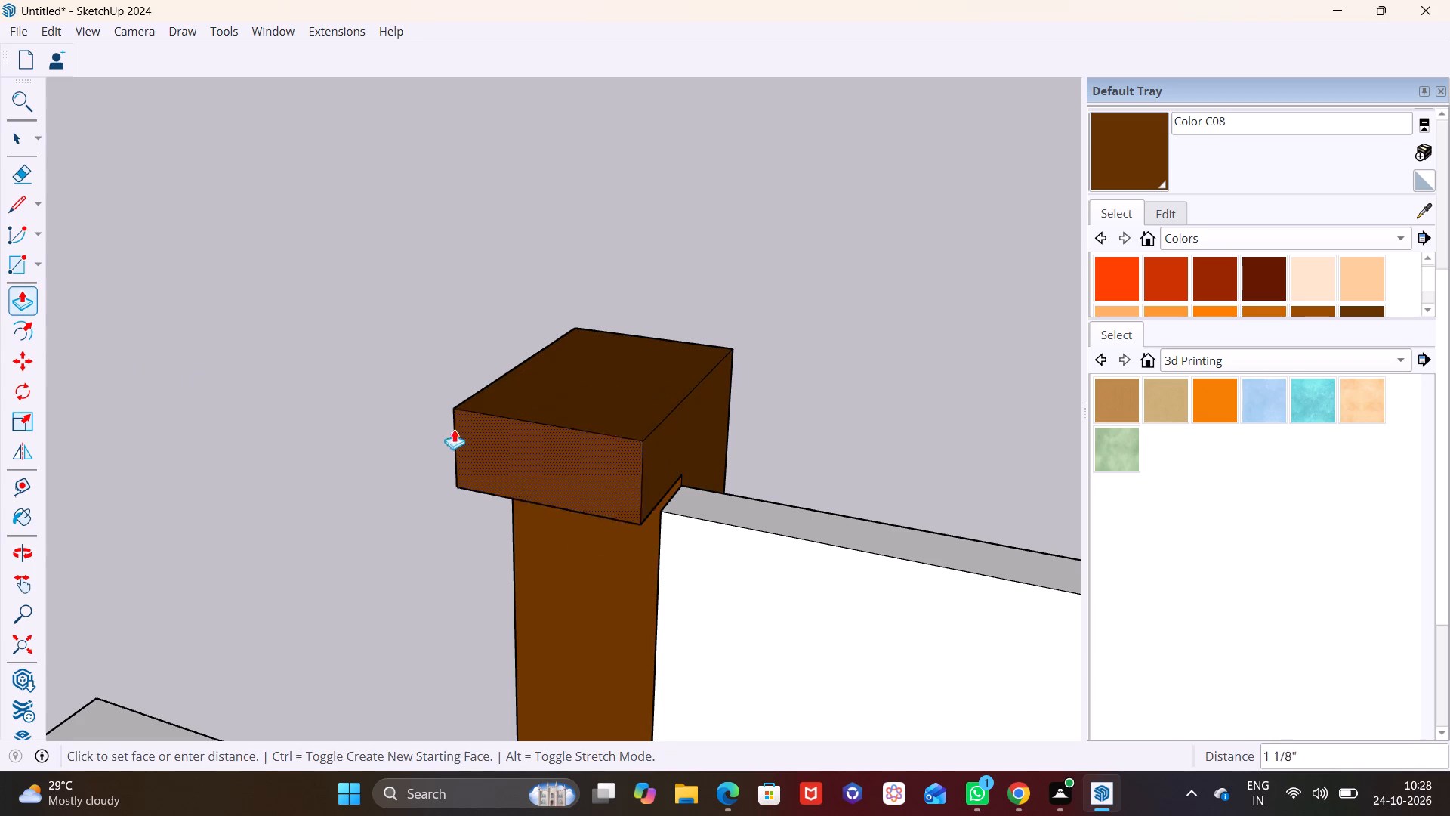
pyautogui.scroll(-6, 428, 433)
pyautogui.moveTo(504, 468); pyautogui.dragTo(0, 447, button='middle')
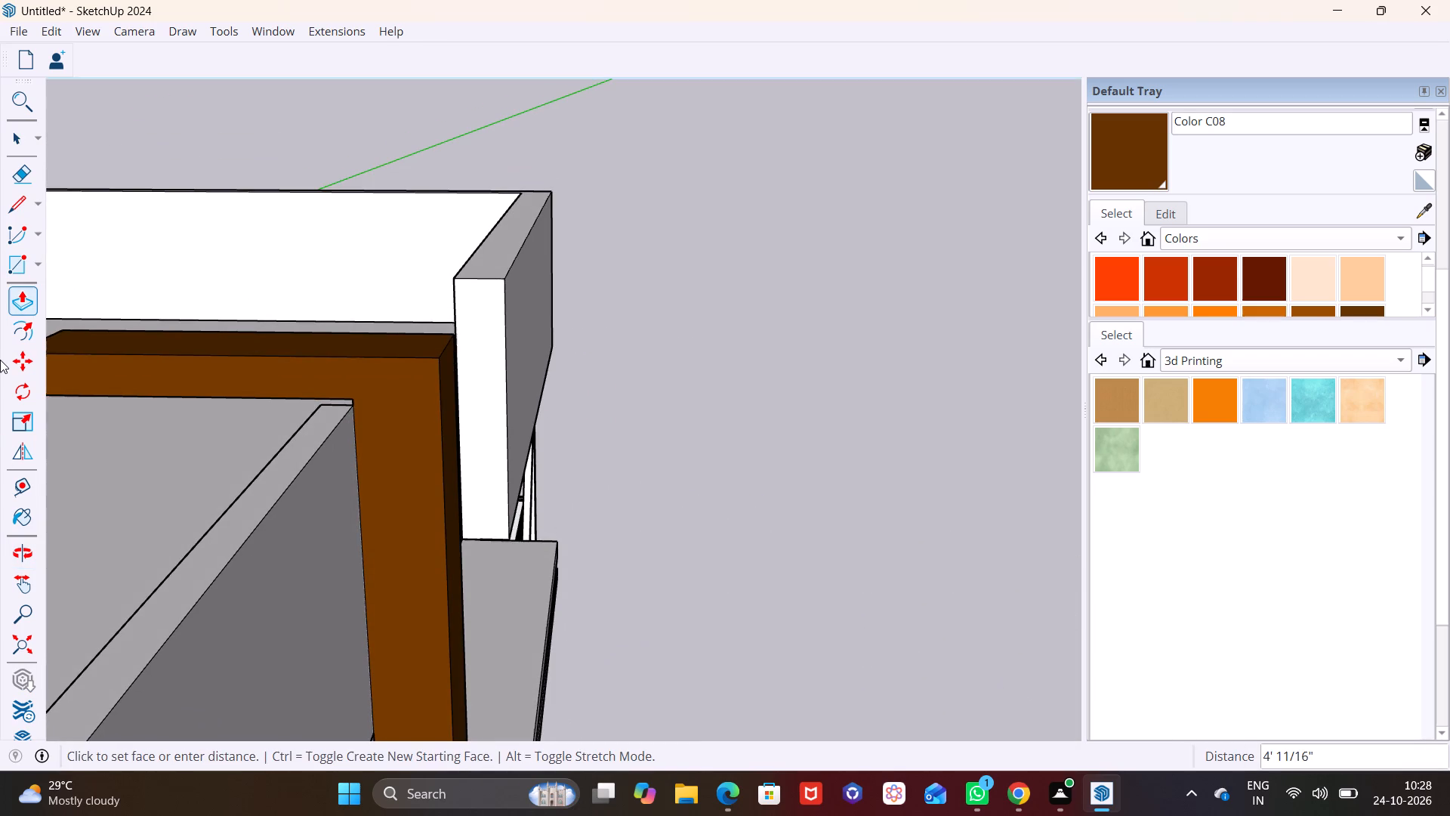
pyautogui.click(0, 360)
pyautogui.click(108, 367)
pyautogui.press('space')
# Push/Pull the top face of the brown column and its short beam upward about 1' 2 1/8".
pyautogui.moveTo(443, 533); pyautogui.dragTo(174, 434, button='middle')
pyautogui.scroll(-11, 184, 428)
pyautogui.keyDown('shift'); pyautogui.moveTo(227, 453); pyautogui.dragTo(431, 451, button='middle'); pyautogui.keyUp('shift')
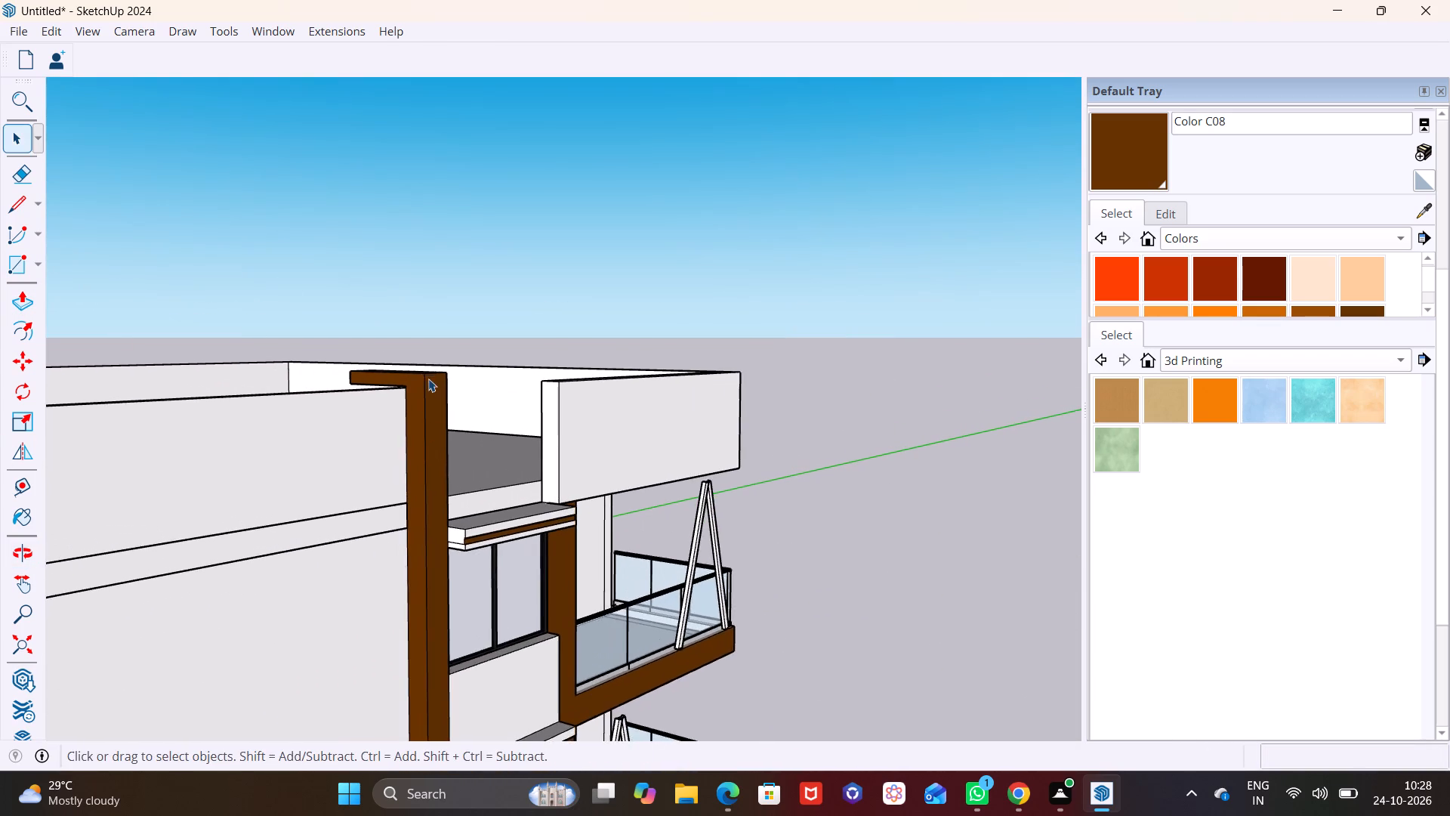
pyautogui.scroll(3, 428, 376)
pyautogui.moveTo(425, 399); pyautogui.dragTo(421, 653, button='middle')
pyautogui.click(415, 583)
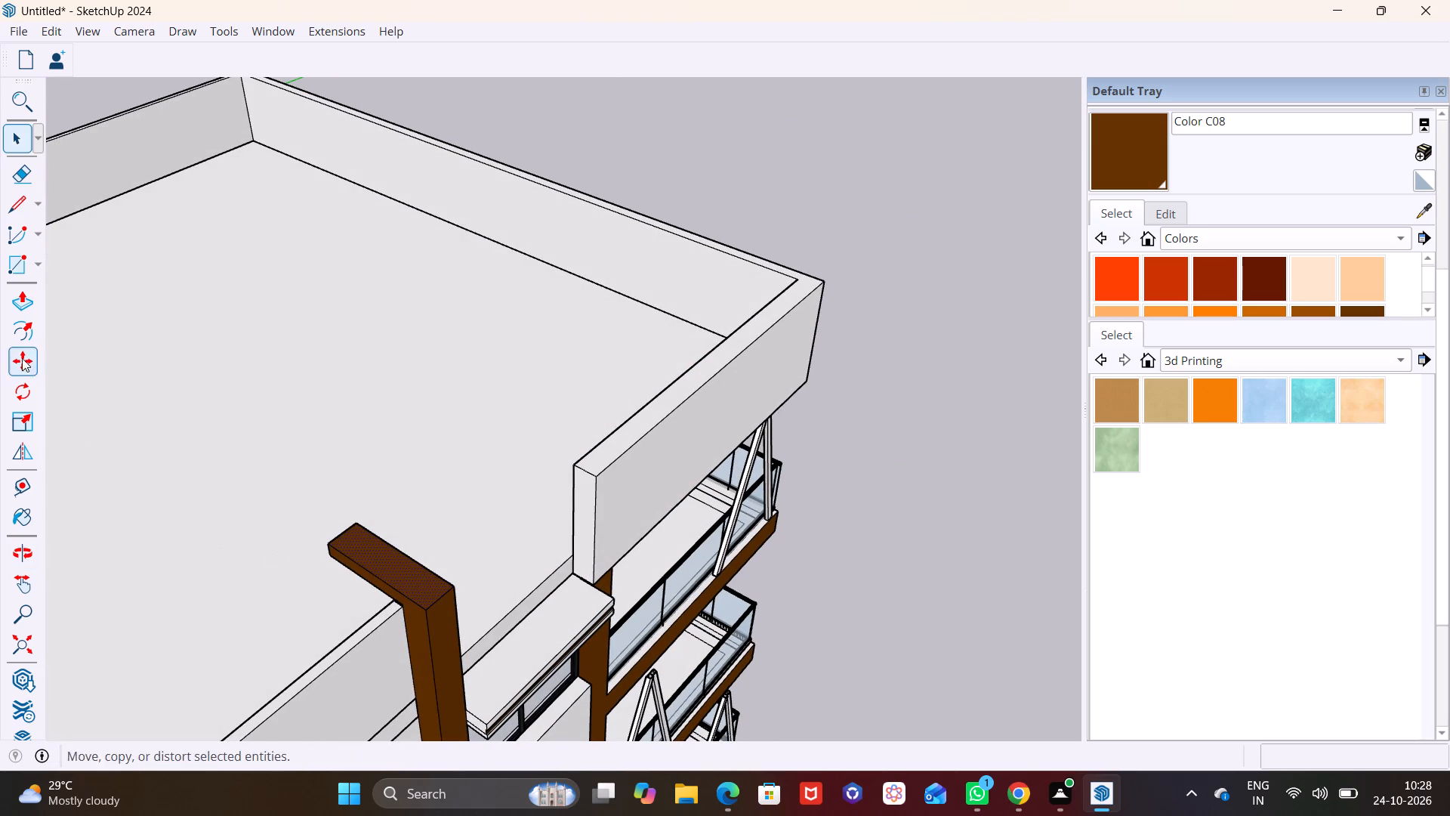
pyautogui.click(16, 300)
pyautogui.click(390, 561)
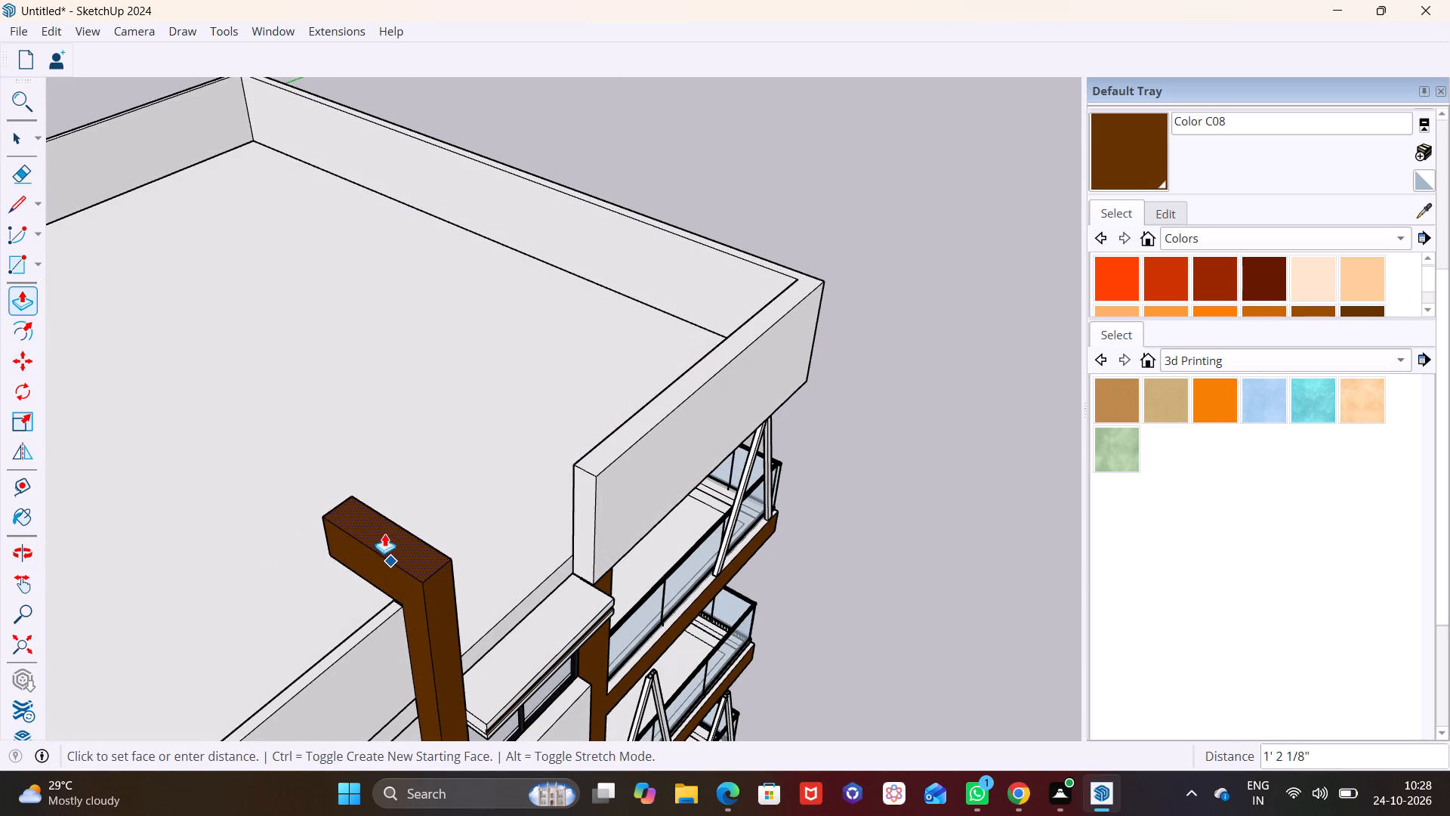
pyautogui.click(384, 533)
# Push/Pull the end face of the brown beam to extend it much further across the roof.
pyautogui.moveTo(338, 550); pyautogui.dragTo(600, 549, button='middle')
pyautogui.press('space')
pyautogui.moveTo(645, 562); pyautogui.dragTo(811, 588, button='middle')
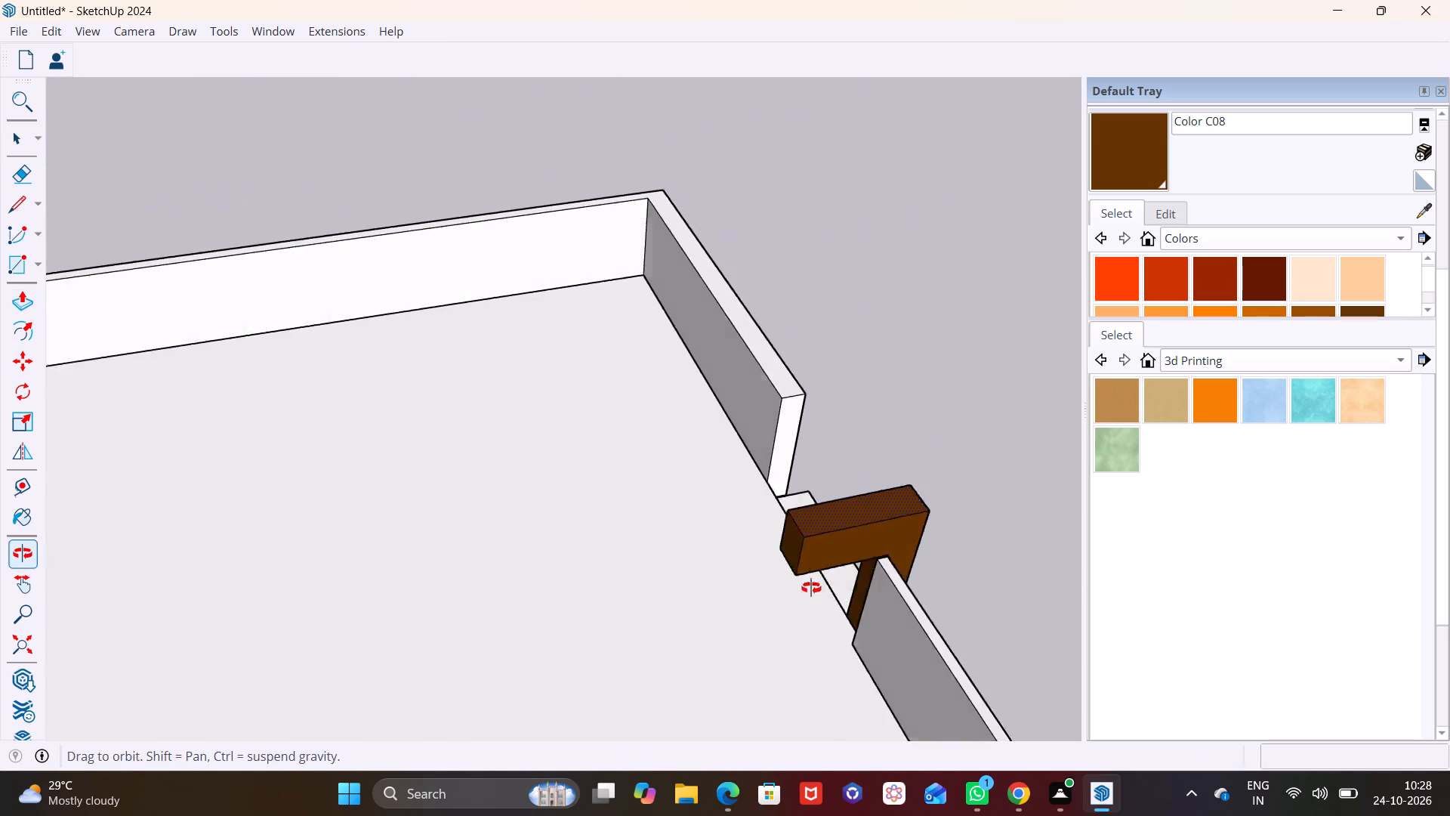
pyautogui.moveTo(811, 588); pyautogui.dragTo(823, 587, button='middle')
pyautogui.scroll(3, 825, 583)
pyautogui.click(829, 507)
pyautogui.click(20, 305)
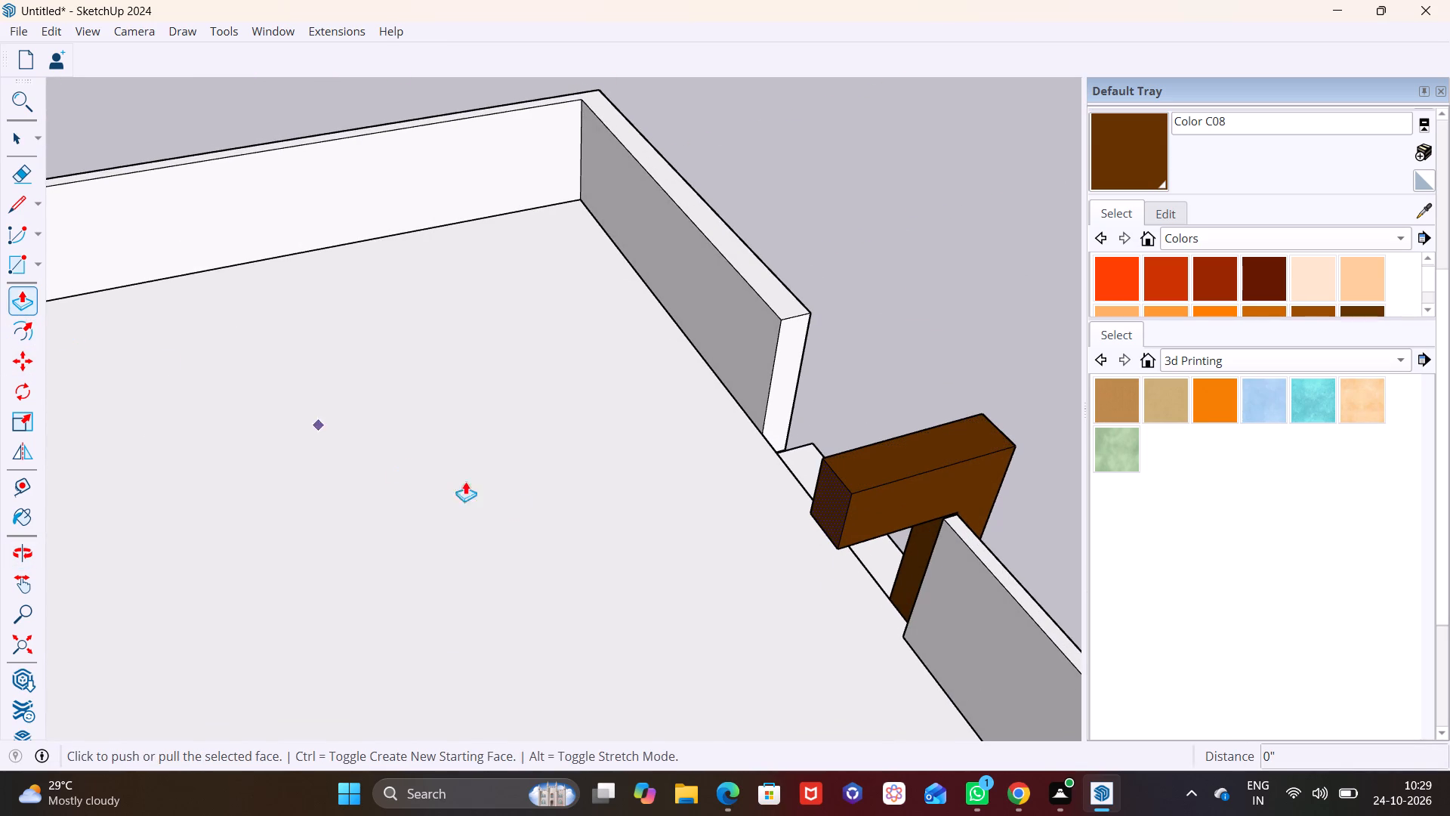
pyautogui.click(829, 504)
pyautogui.click(428, 547)
pyautogui.press('space')
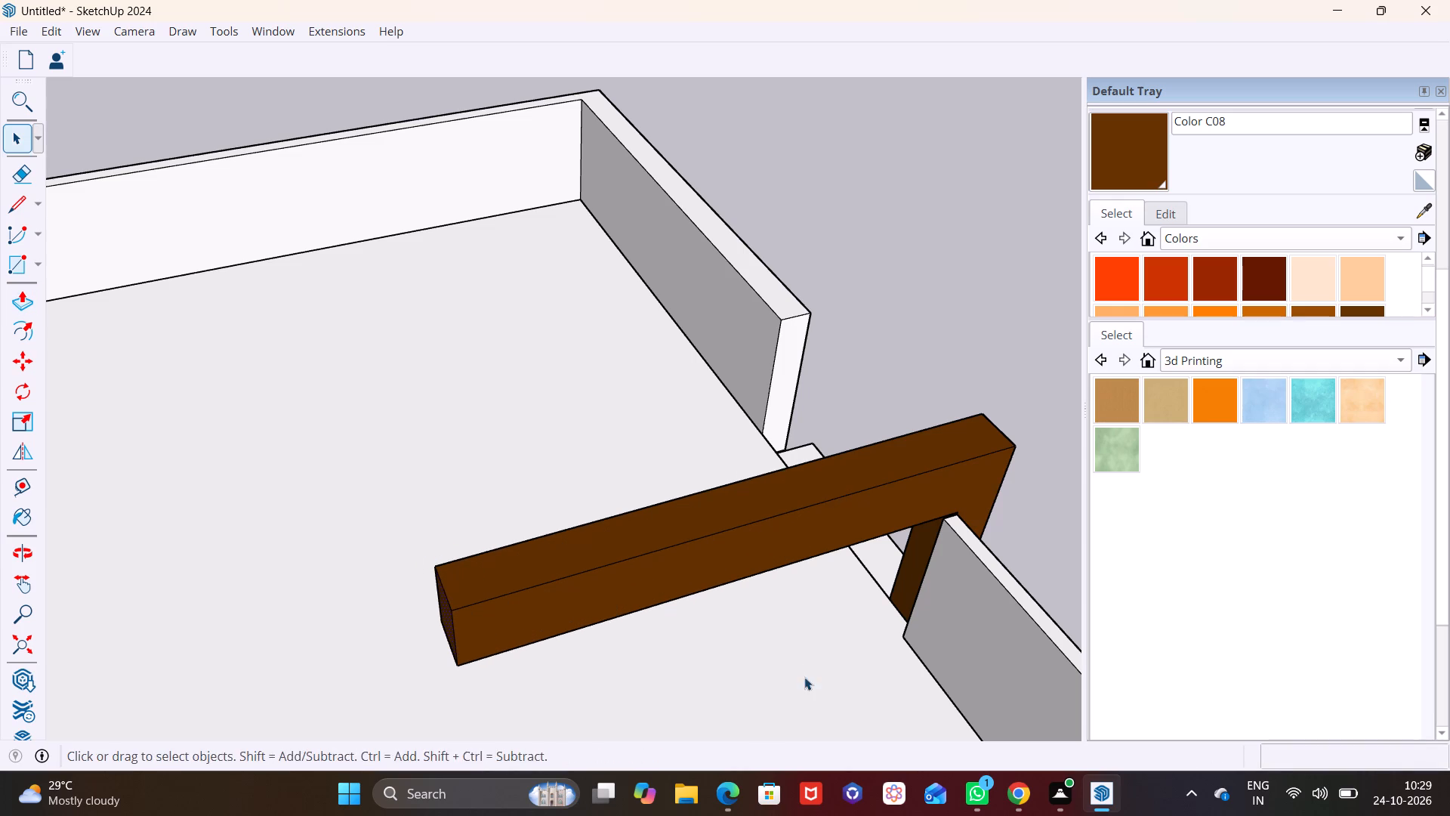
# Examine the brown column and its roof beam in relation to the whole building from the outside.
pyautogui.moveTo(804, 677); pyautogui.dragTo(181, 555, button='middle')
pyautogui.scroll(-4, 184, 527)
pyautogui.moveTo(236, 528); pyautogui.dragTo(398, 363, button='middle')
pyautogui.scroll(-3, 389, 394)
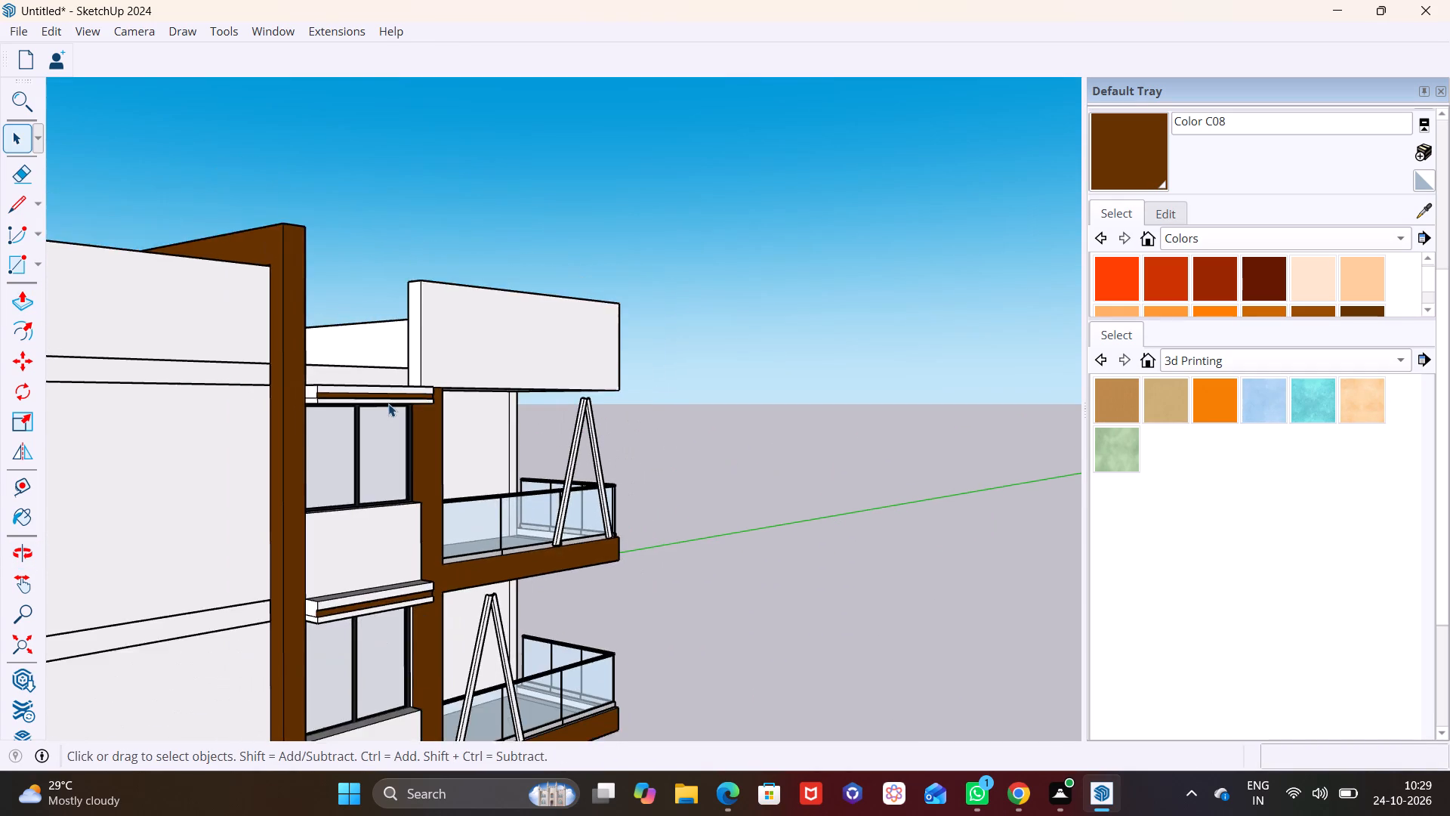
pyautogui.scroll(-2, 388, 403)
pyautogui.keyDown('shift'); pyautogui.moveTo(405, 423); pyautogui.dragTo(726, 480, button='middle'); pyautogui.keyUp('shift')
pyautogui.scroll(-6, 703, 481)
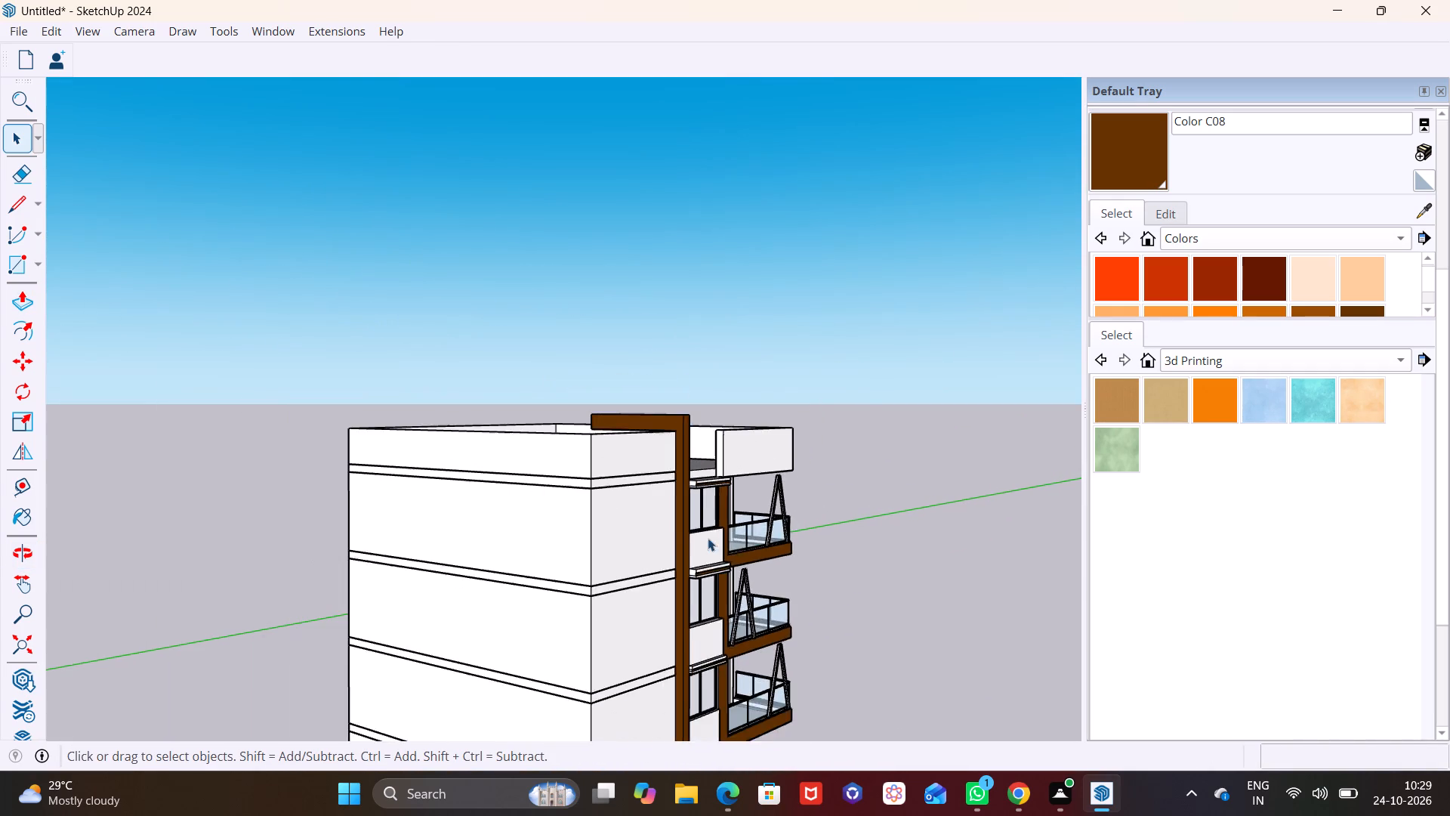
pyautogui.scroll(-5, 708, 538)
pyautogui.keyDown('shift'); pyautogui.moveTo(702, 586); pyautogui.dragTo(658, 471, button='middle'); pyautogui.keyUp('shift')
pyautogui.moveTo(634, 502); pyautogui.dragTo(631, 460, button='middle')
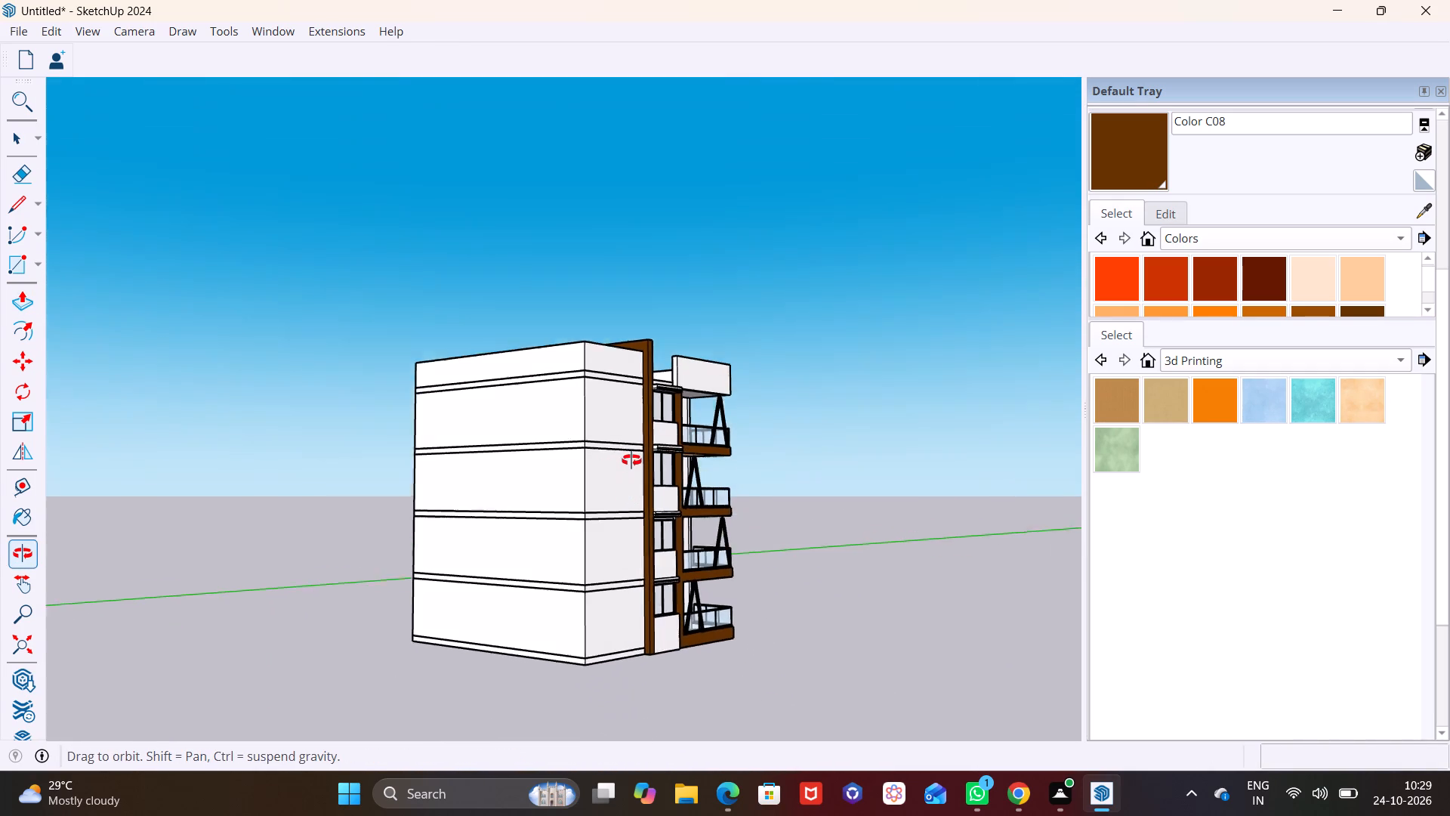
pyautogui.moveTo(631, 460); pyautogui.dragTo(631, 457, button='middle')
# Push/Pull the tall front face of the brown column outward from the facade by about 5".
pyautogui.scroll(1, 618, 456)
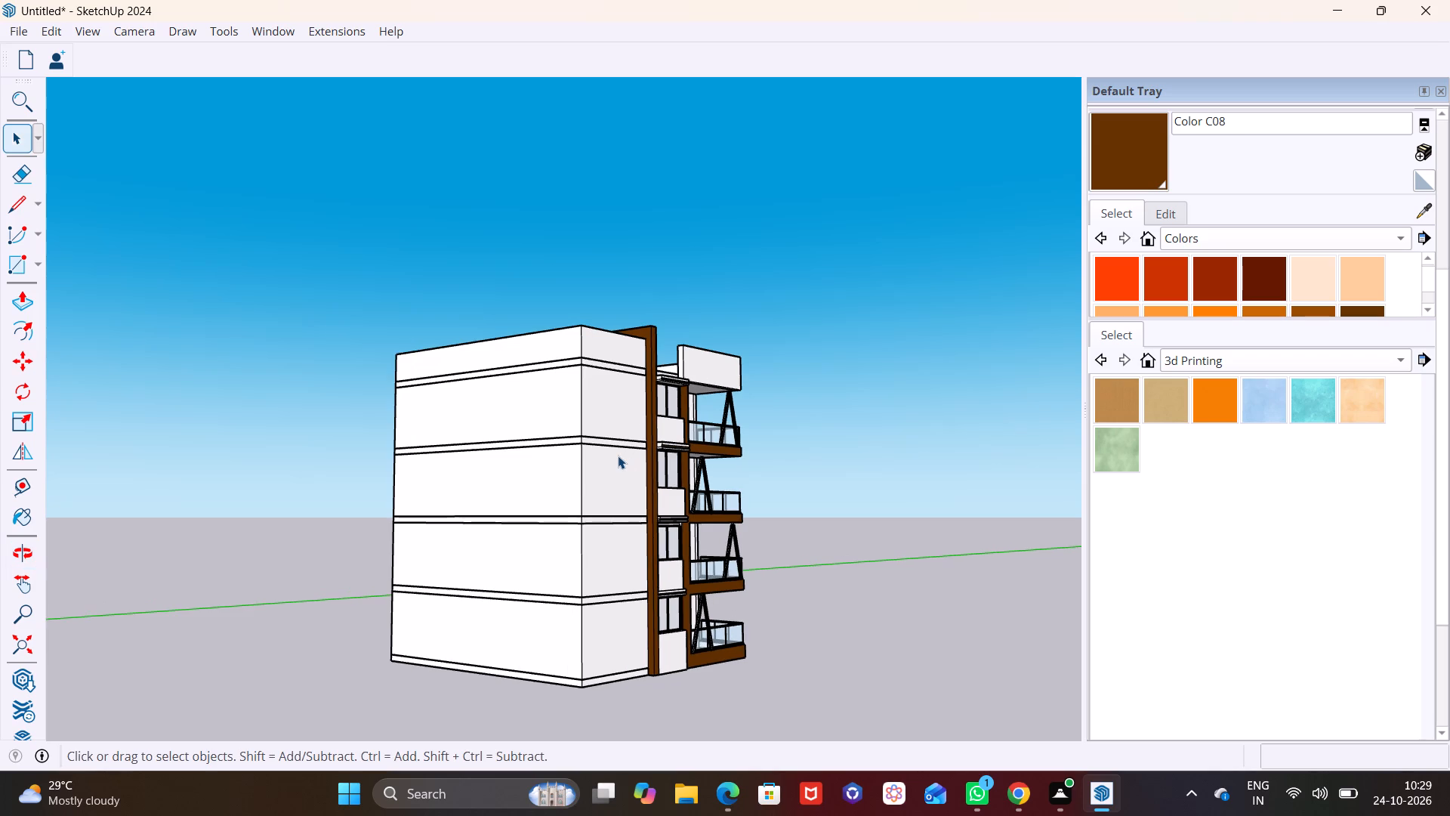
pyautogui.scroll(1, 618, 456)
pyautogui.keyDown('shift'); pyautogui.moveTo(617, 456); pyautogui.dragTo(584, 508, button='middle'); pyautogui.keyUp('shift')
pyautogui.scroll(3, 625, 505)
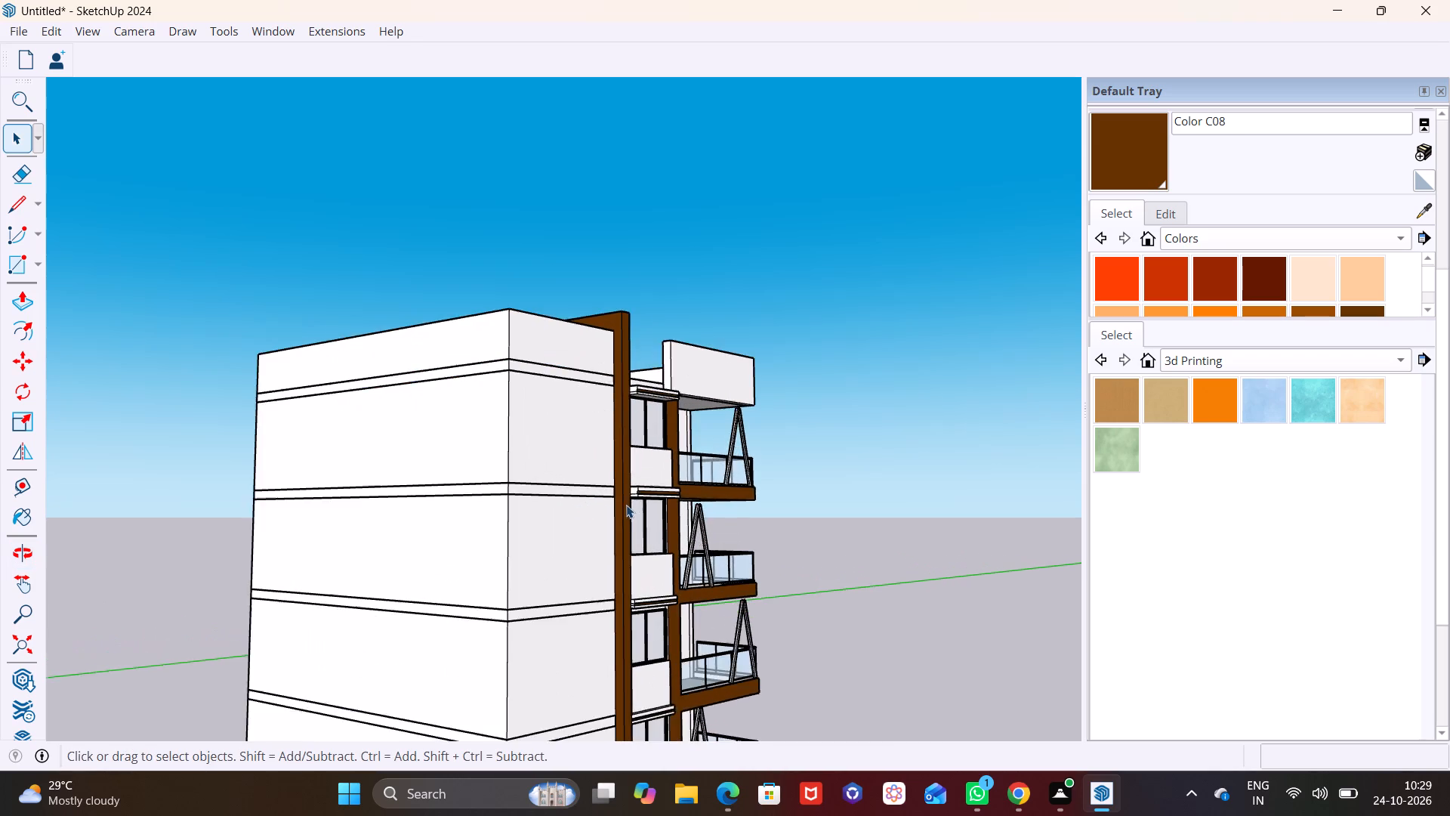
pyautogui.scroll(5, 628, 511)
pyautogui.moveTo(625, 521); pyautogui.dragTo(520, 632, button='middle')
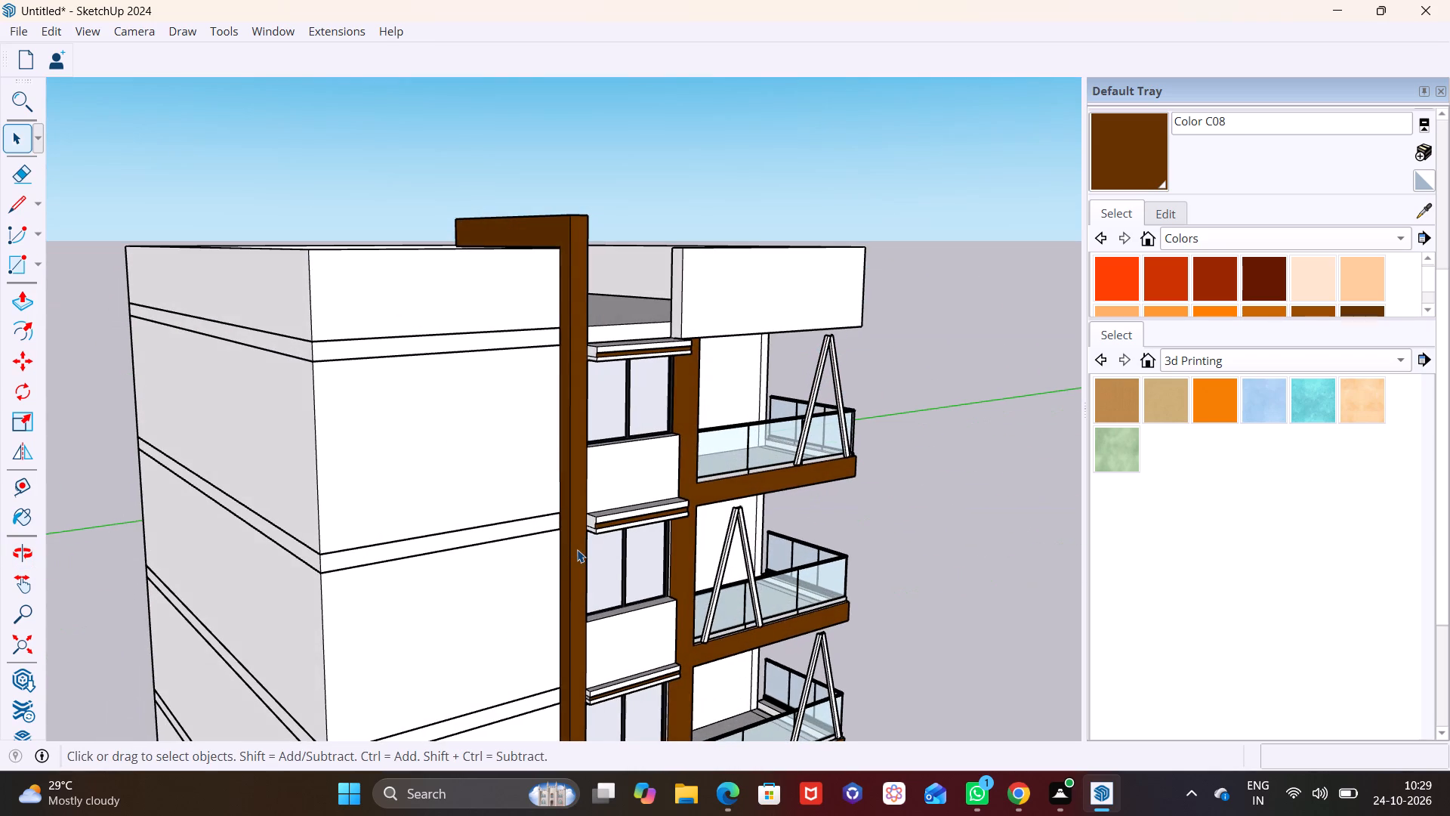
pyautogui.click(577, 549)
pyautogui.click(17, 294)
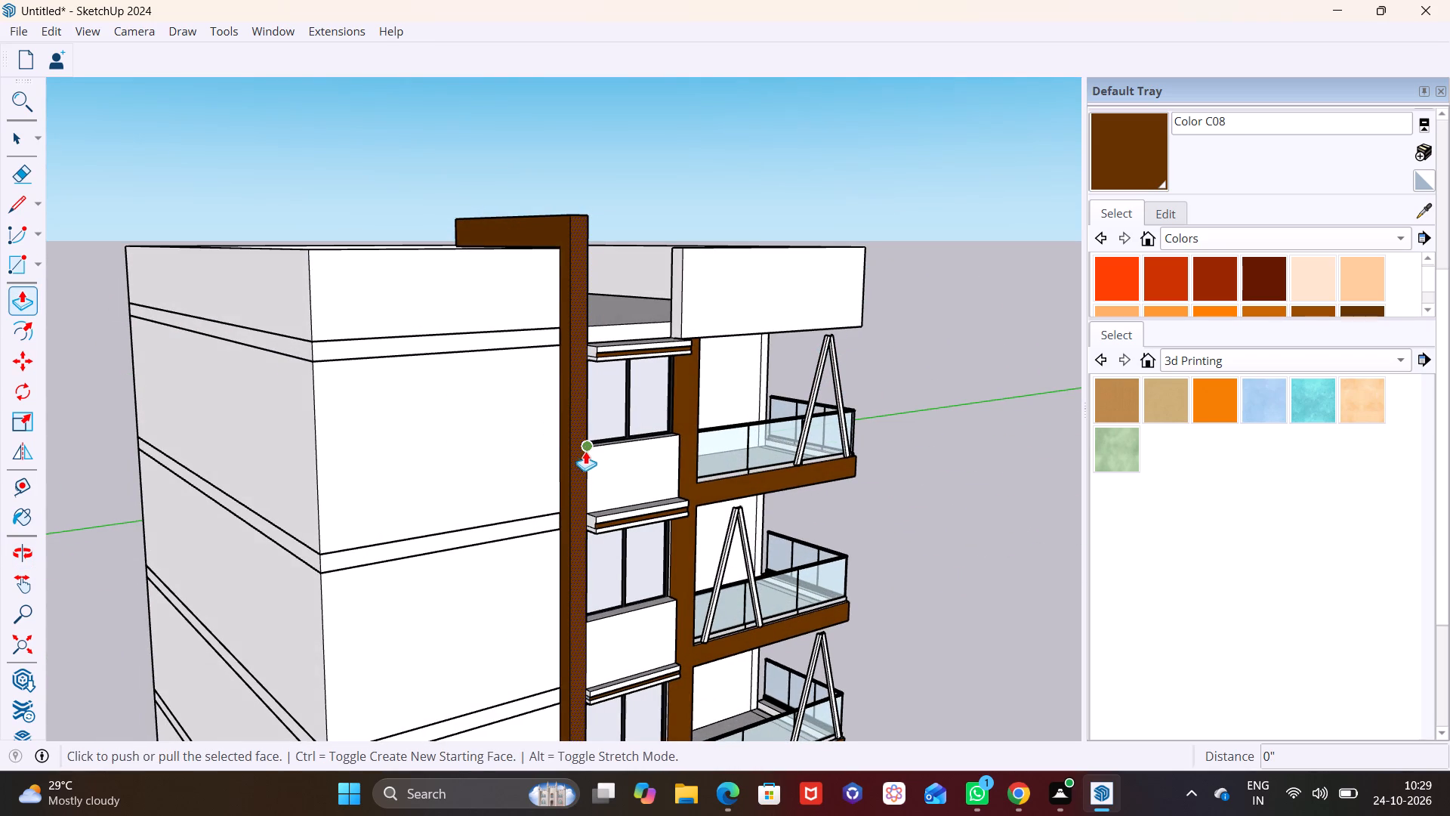
pyautogui.click(585, 453)
pyautogui.click(608, 461)
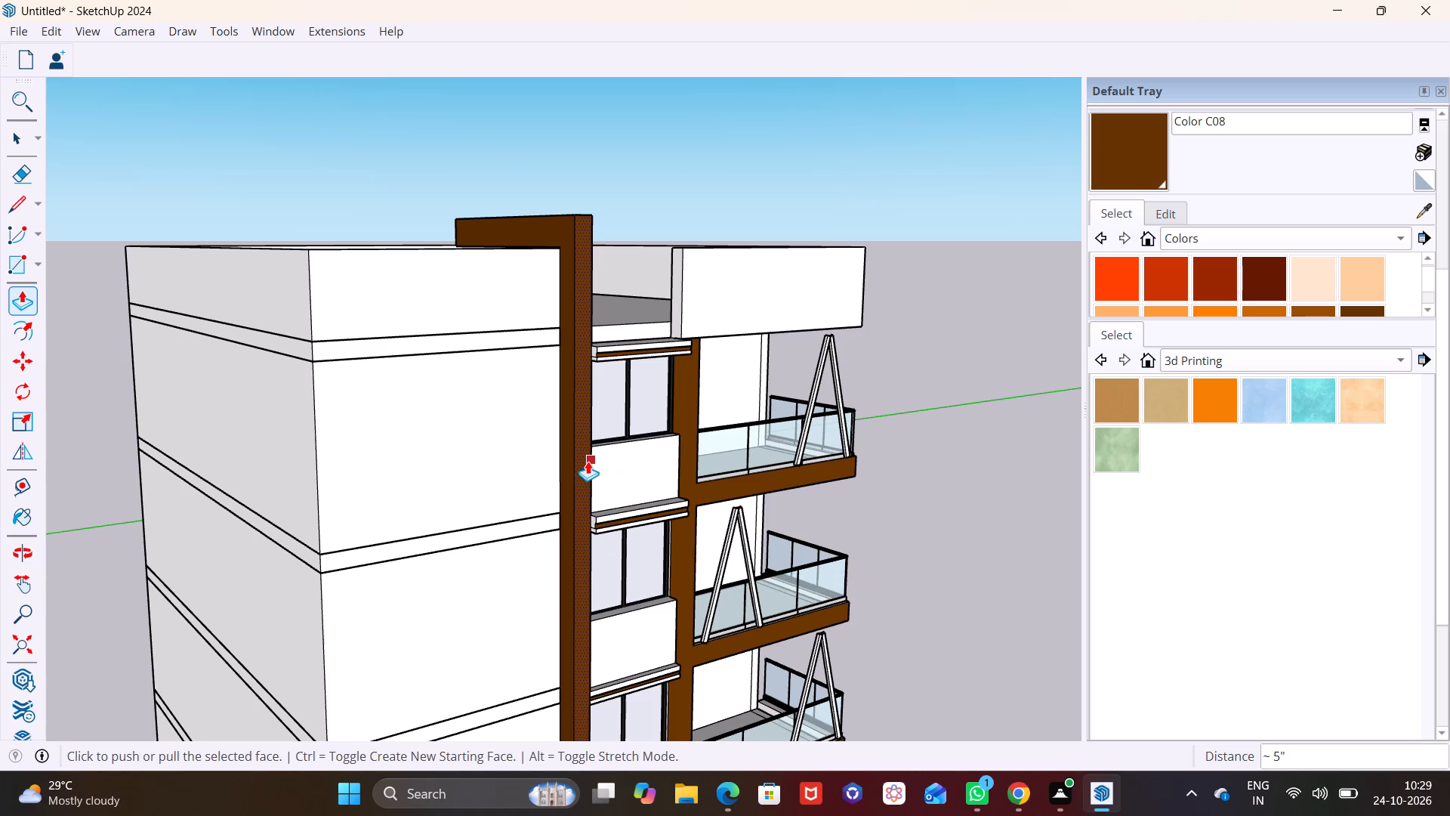
# Push/Pull the same front column face further outward, past the edge of the ledge above the windows, and clear the selection.
pyautogui.click(588, 461)
pyautogui.click(600, 462)
pyautogui.moveTo(579, 468); pyautogui.dragTo(601, 468)
pyautogui.moveTo(585, 468); pyautogui.dragTo(600, 469)
pyautogui.click(600, 469)
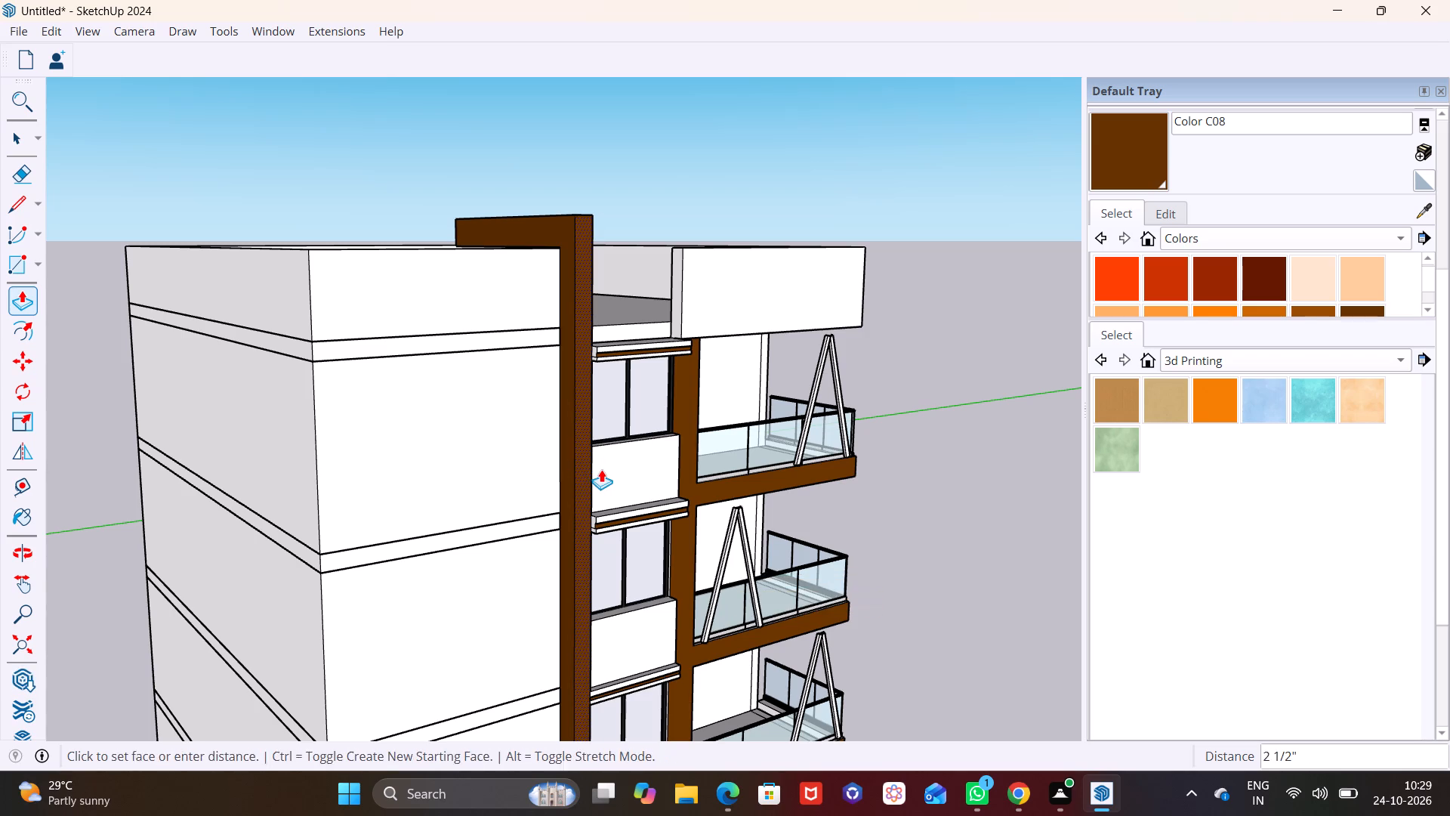
pyautogui.moveTo(600, 468); pyautogui.dragTo(782, 440, button='middle')
pyautogui.scroll(8, 732, 360)
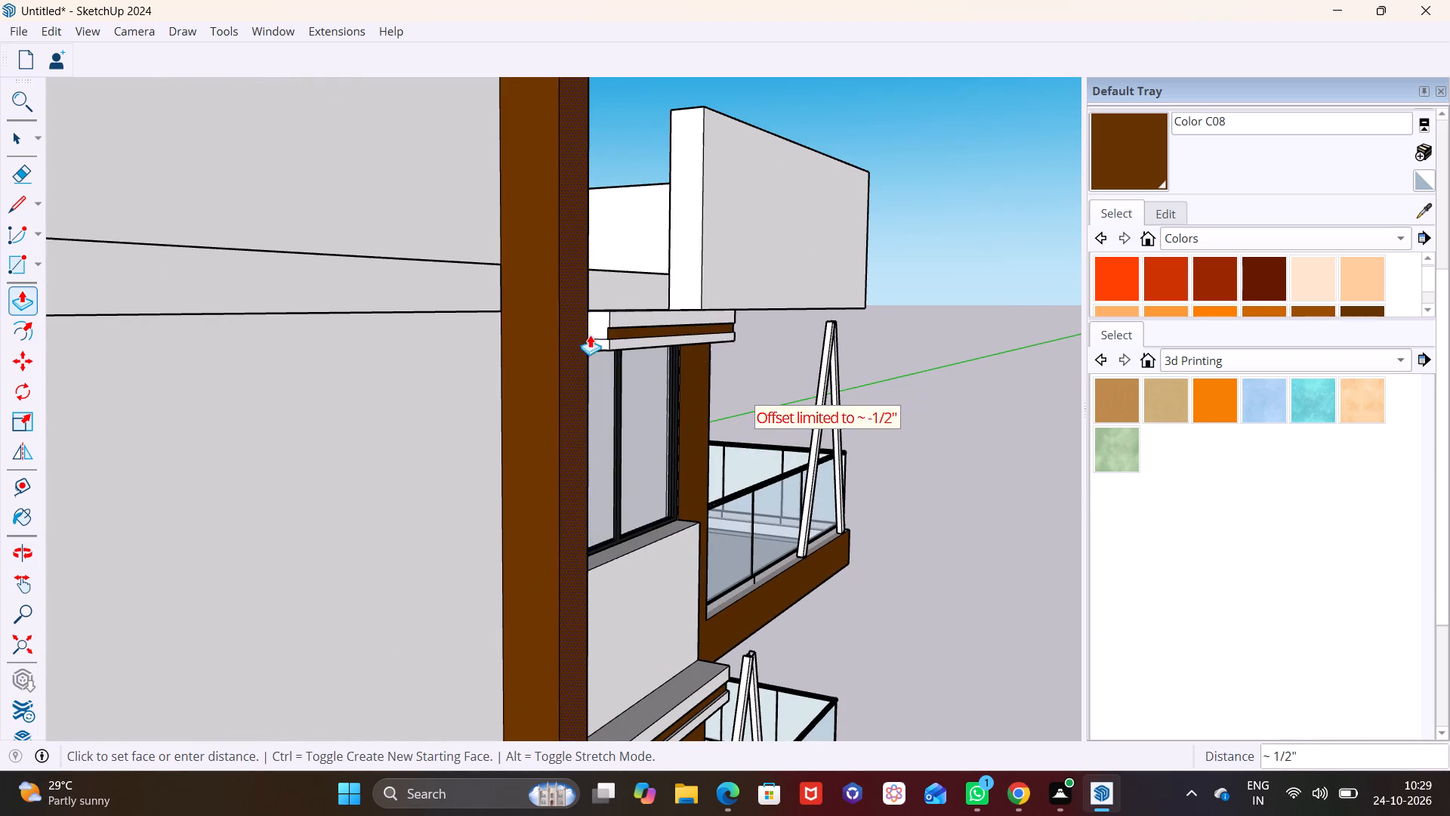
pyautogui.click(649, 338)
pyautogui.click(597, 423)
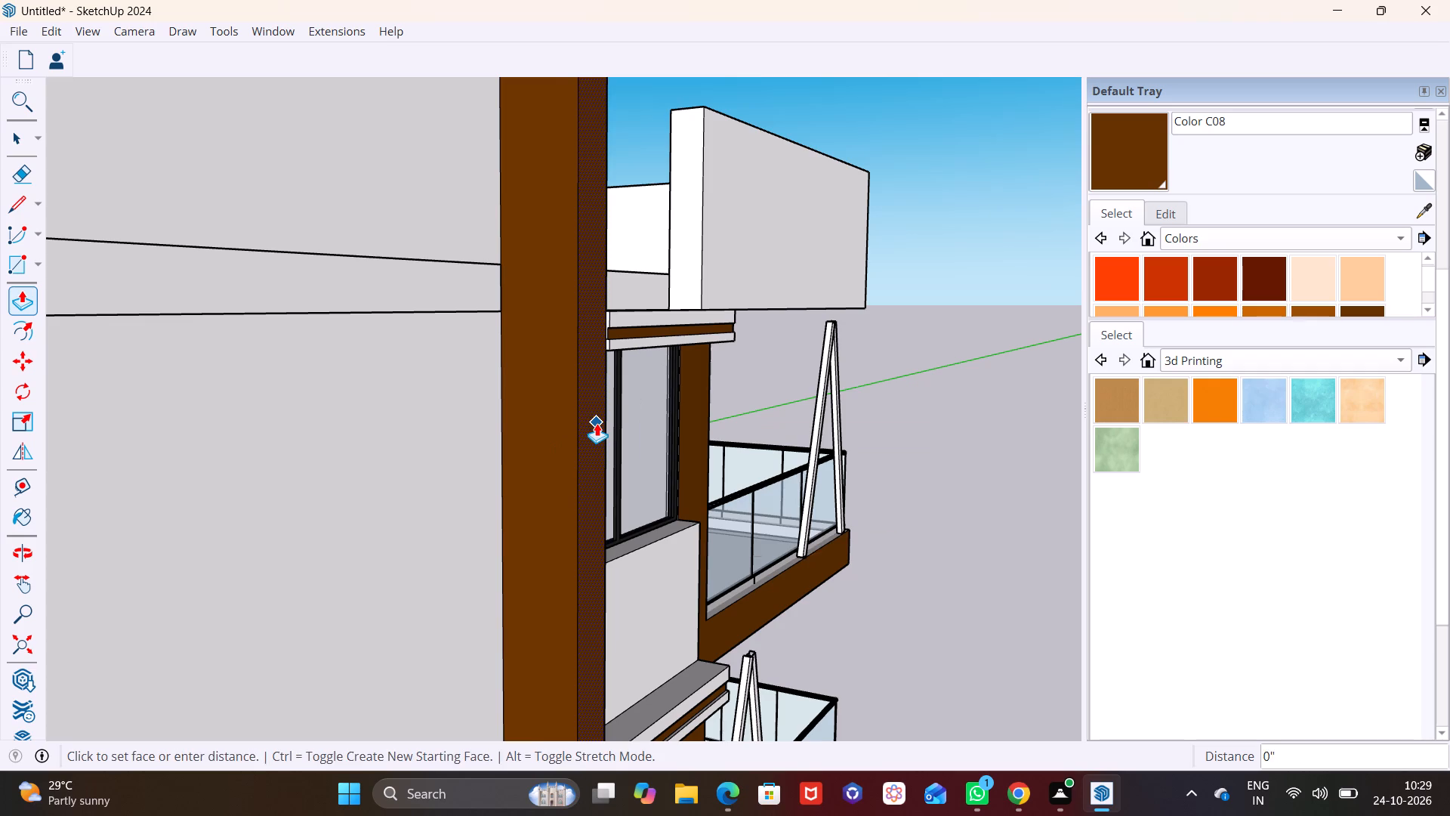
pyautogui.click(621, 423)
pyautogui.press('space')
pyautogui.click(949, 549)
# Inspect the deepened brown column and roof beam against the parapets, windows and balconies of the whole building.
pyautogui.scroll(-2, 924, 549)
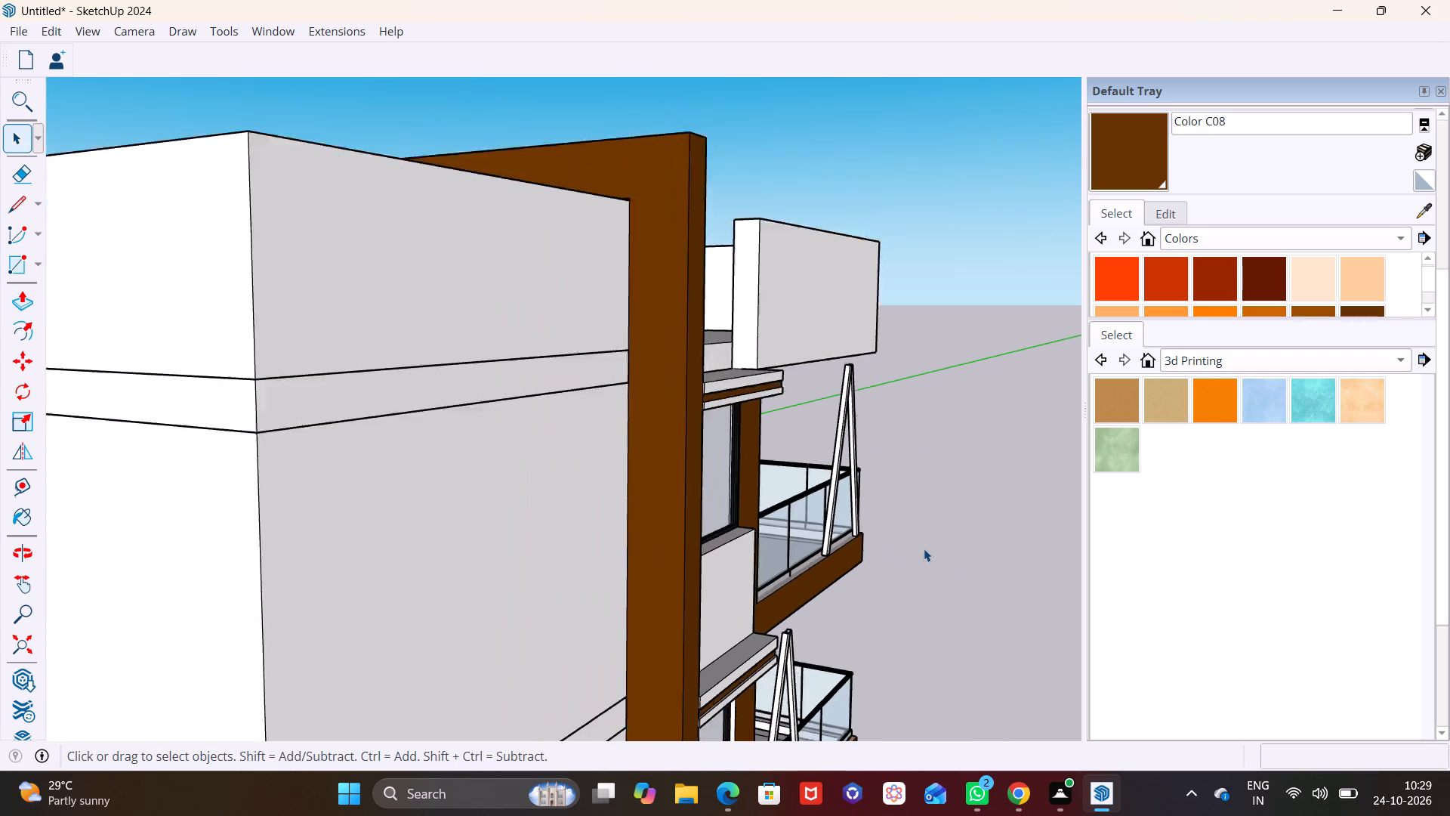
pyautogui.scroll(-5, 924, 549)
pyautogui.middleClick(908, 556)
pyautogui.scroll(-6, 881, 539)
pyautogui.keyDown('shift'); pyautogui.moveTo(832, 559); pyautogui.dragTo(714, 578, button='middle'); pyautogui.keyUp('shift')
pyautogui.keyDown('shift'); pyautogui.scroll(1, 735, 578); pyautogui.keyUp('shift')
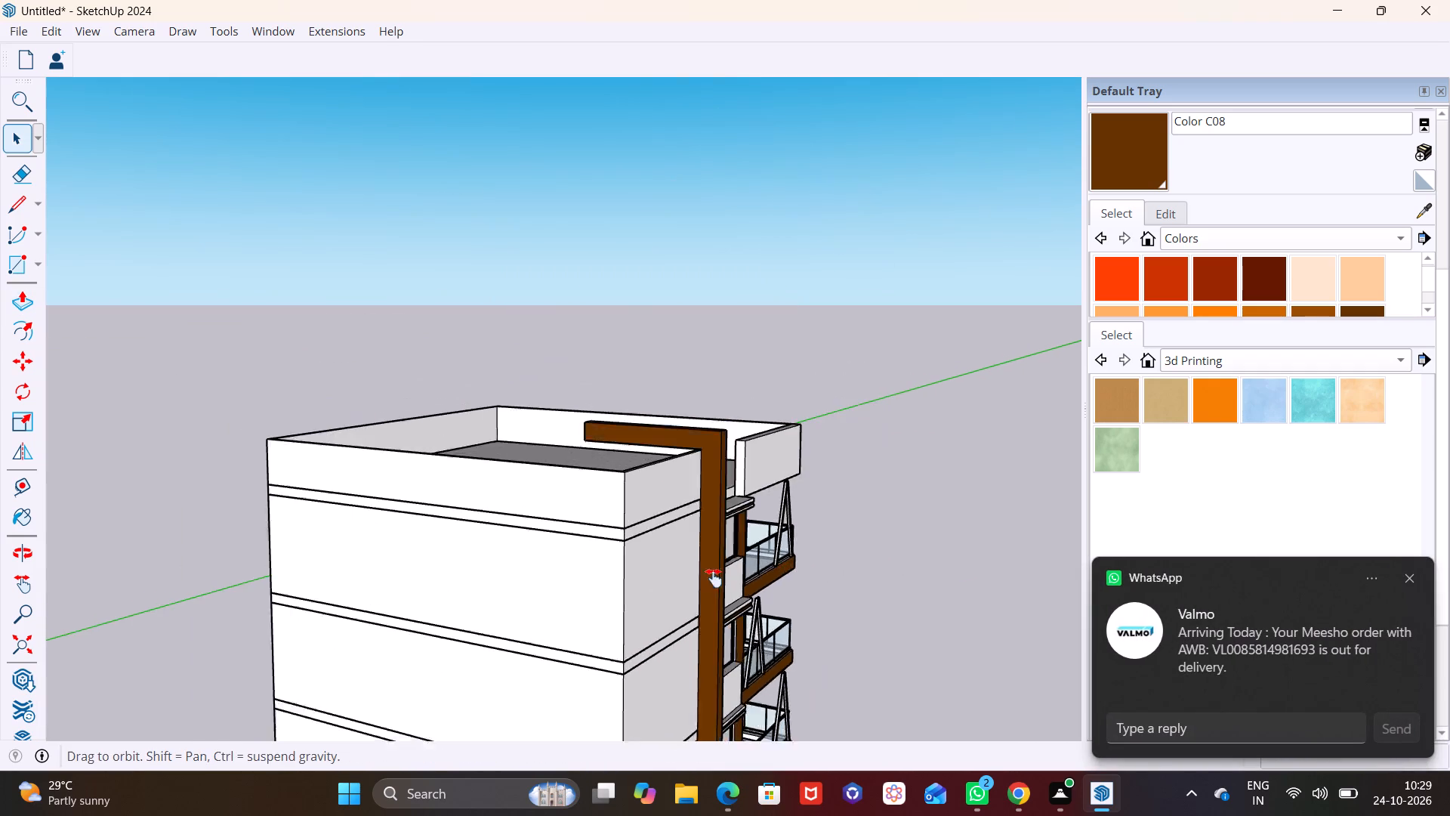
pyautogui.keyDown('shift'); pyautogui.moveTo(714, 578); pyautogui.dragTo(681, 426, button='middle'); pyautogui.keyUp('shift')
pyautogui.scroll(2, 653, 494)
pyautogui.moveTo(640, 494); pyautogui.dragTo(482, 418, button='middle')
pyautogui.scroll(-5, 479, 443)
pyautogui.moveTo(483, 445); pyautogui.dragTo(470, 507, button='middle')
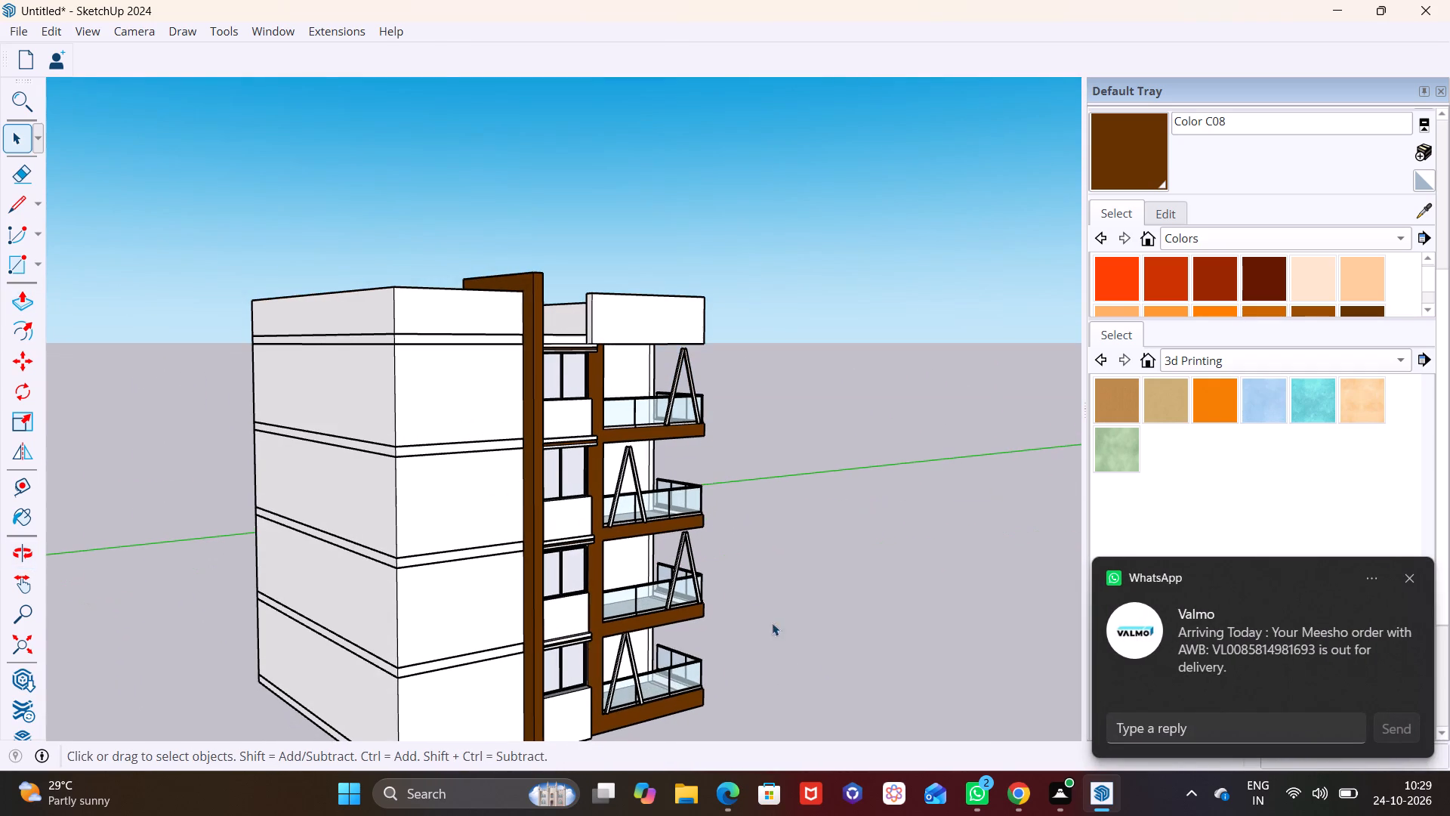
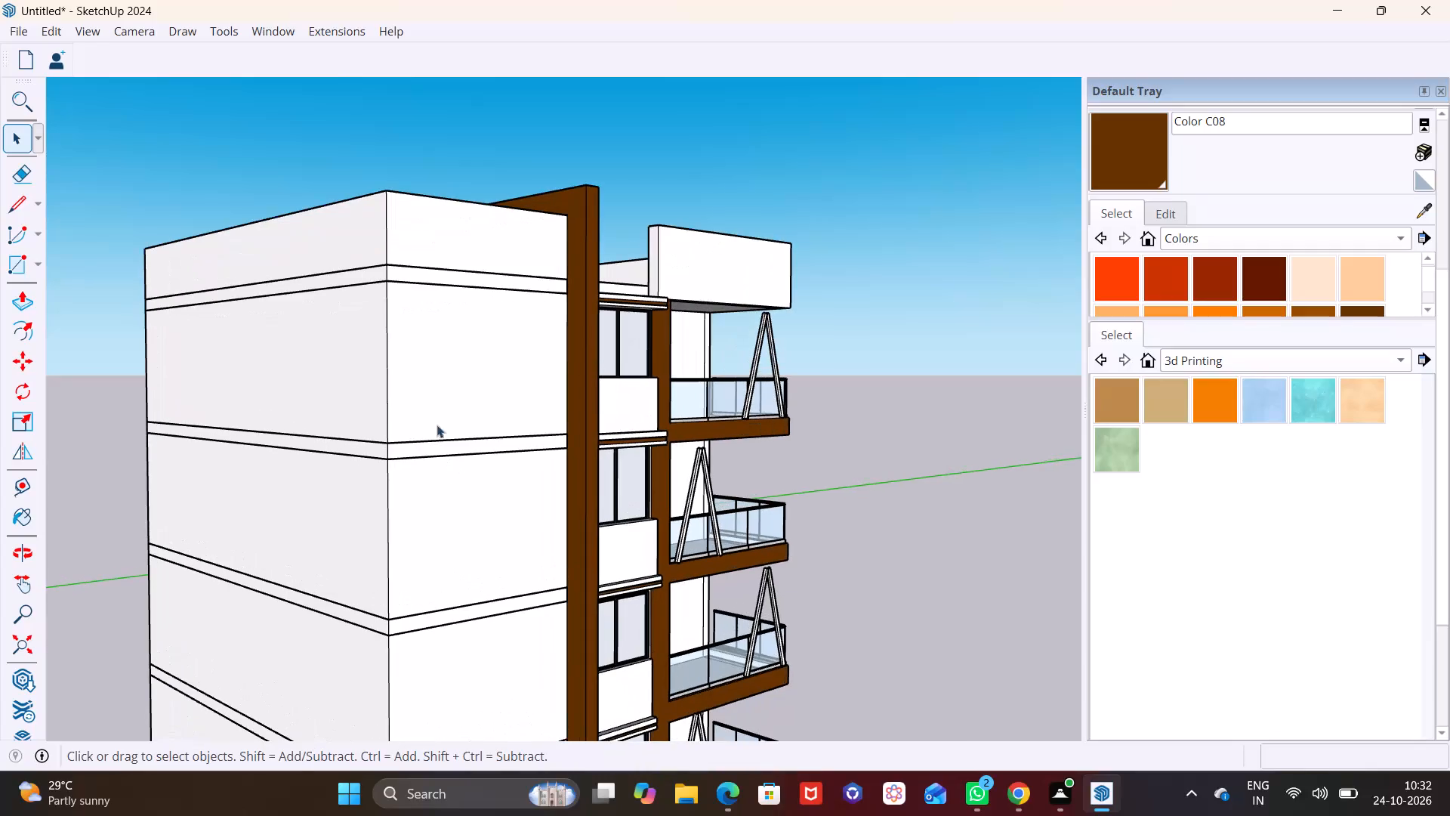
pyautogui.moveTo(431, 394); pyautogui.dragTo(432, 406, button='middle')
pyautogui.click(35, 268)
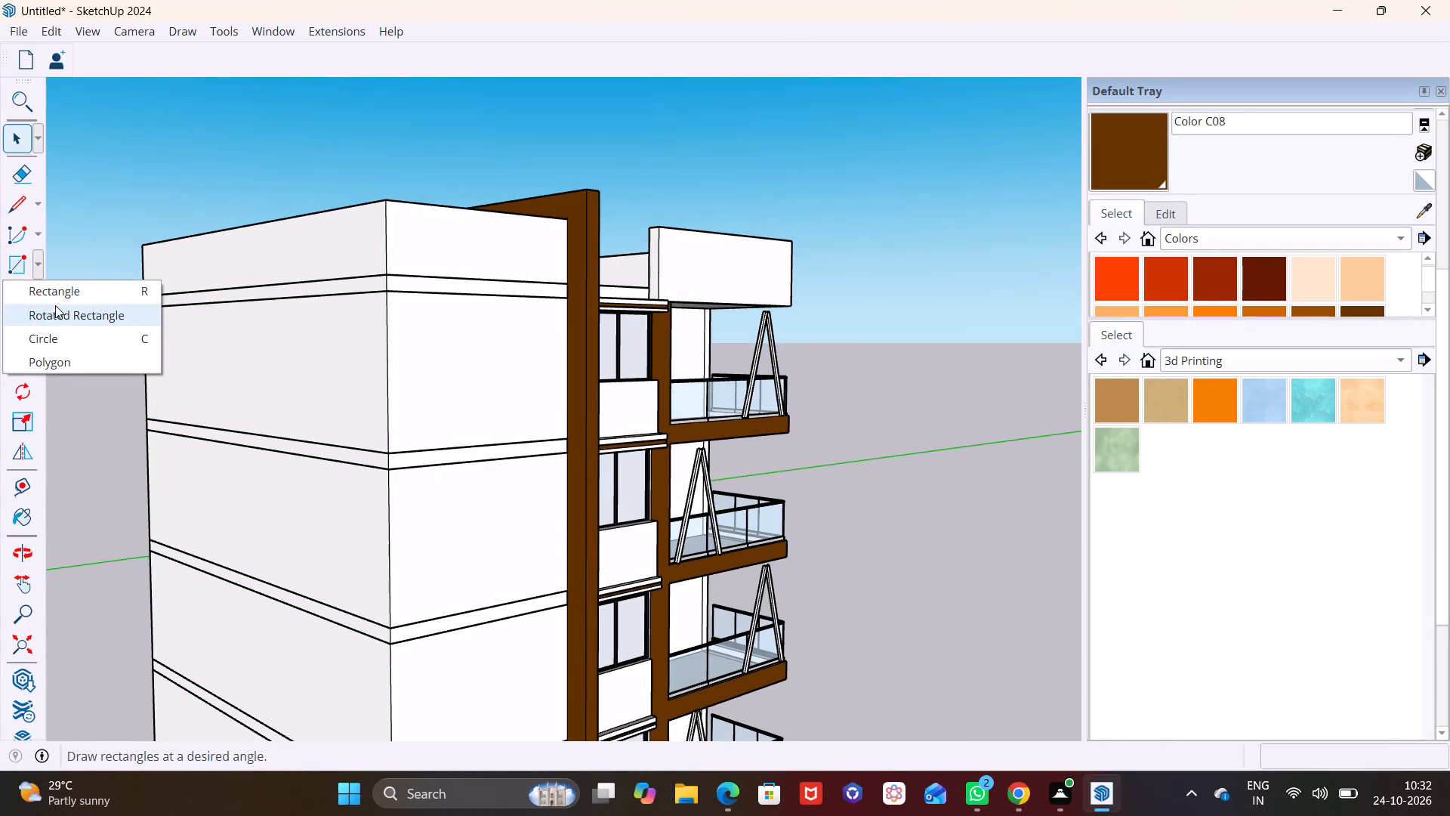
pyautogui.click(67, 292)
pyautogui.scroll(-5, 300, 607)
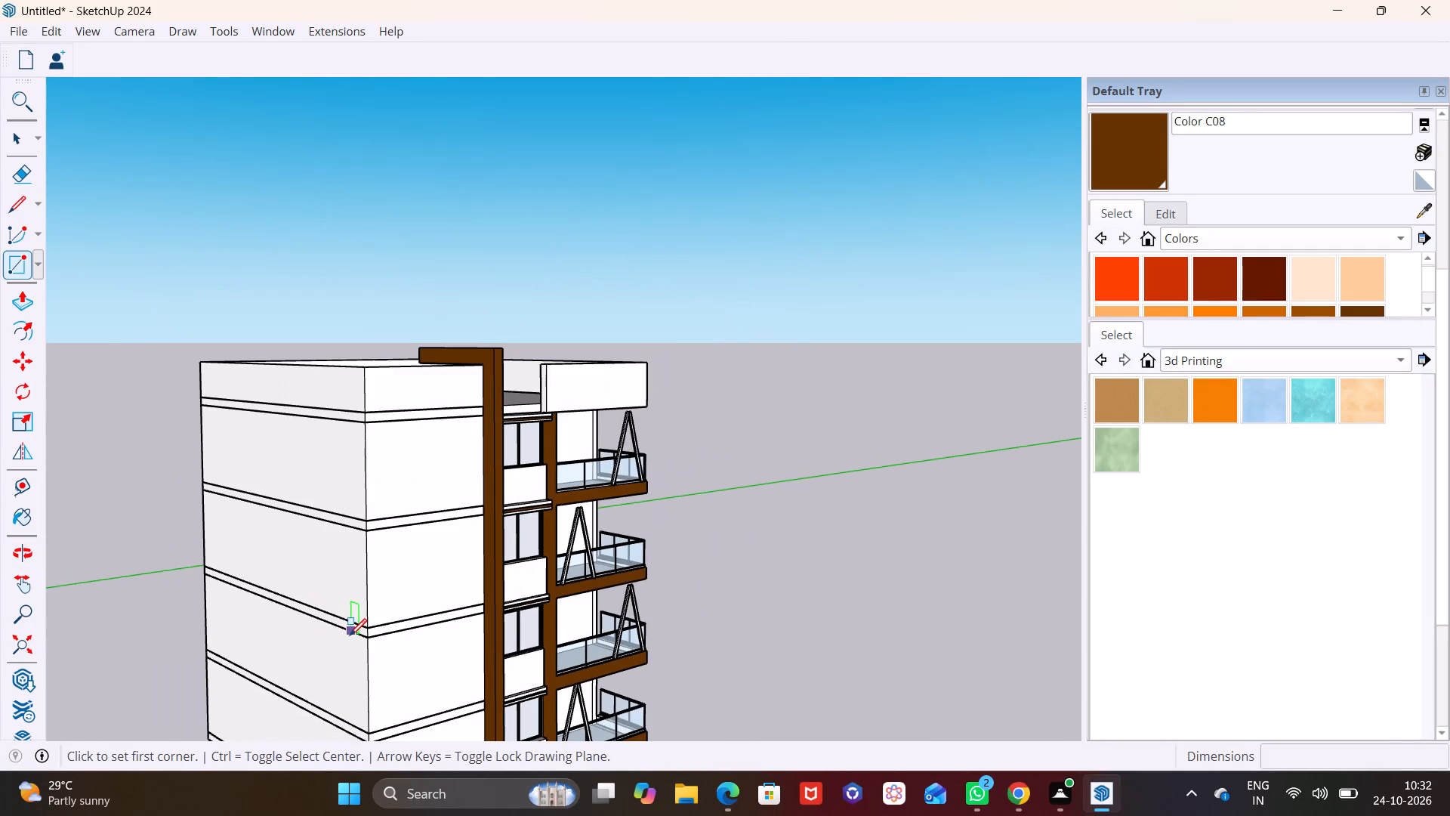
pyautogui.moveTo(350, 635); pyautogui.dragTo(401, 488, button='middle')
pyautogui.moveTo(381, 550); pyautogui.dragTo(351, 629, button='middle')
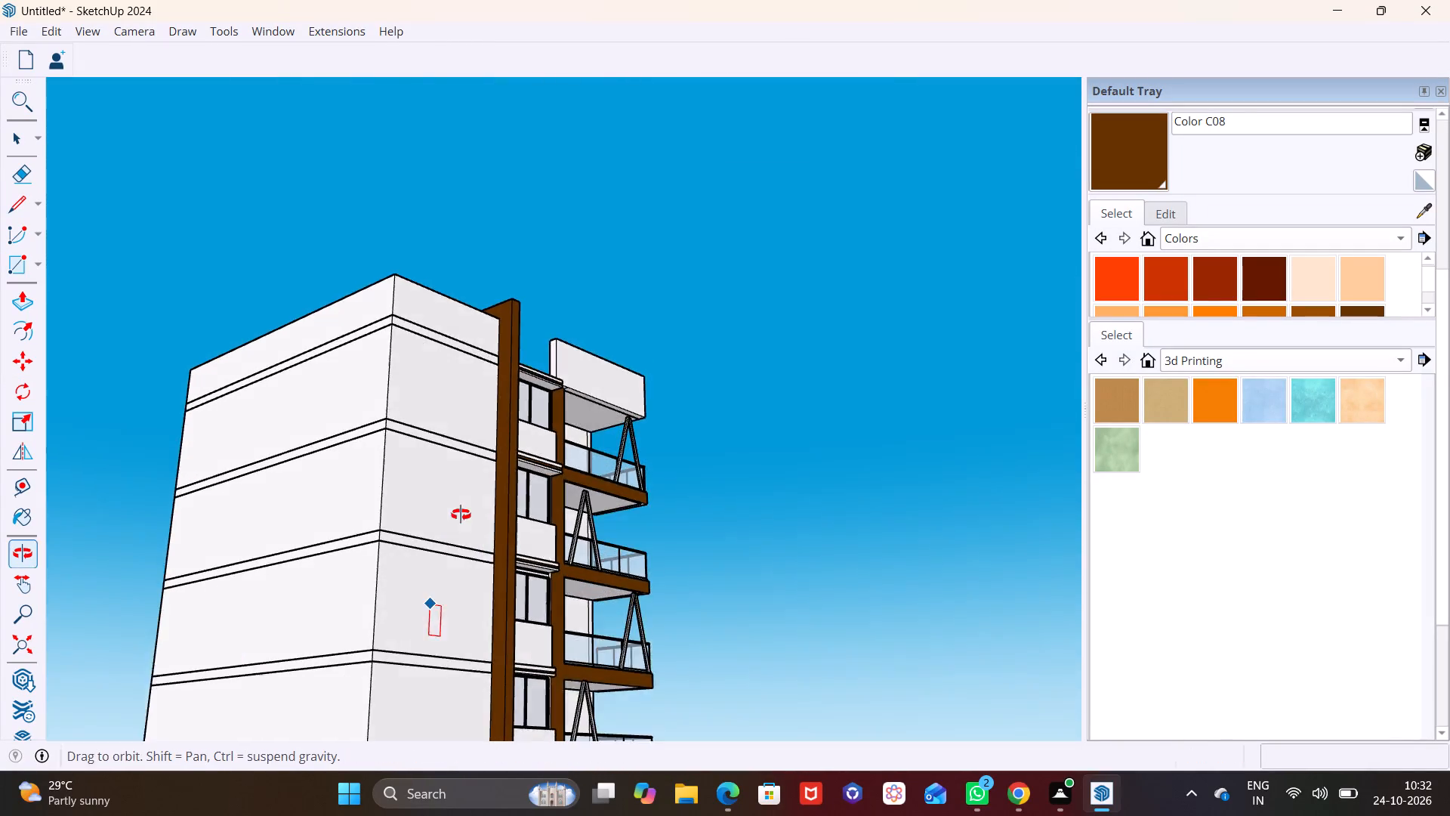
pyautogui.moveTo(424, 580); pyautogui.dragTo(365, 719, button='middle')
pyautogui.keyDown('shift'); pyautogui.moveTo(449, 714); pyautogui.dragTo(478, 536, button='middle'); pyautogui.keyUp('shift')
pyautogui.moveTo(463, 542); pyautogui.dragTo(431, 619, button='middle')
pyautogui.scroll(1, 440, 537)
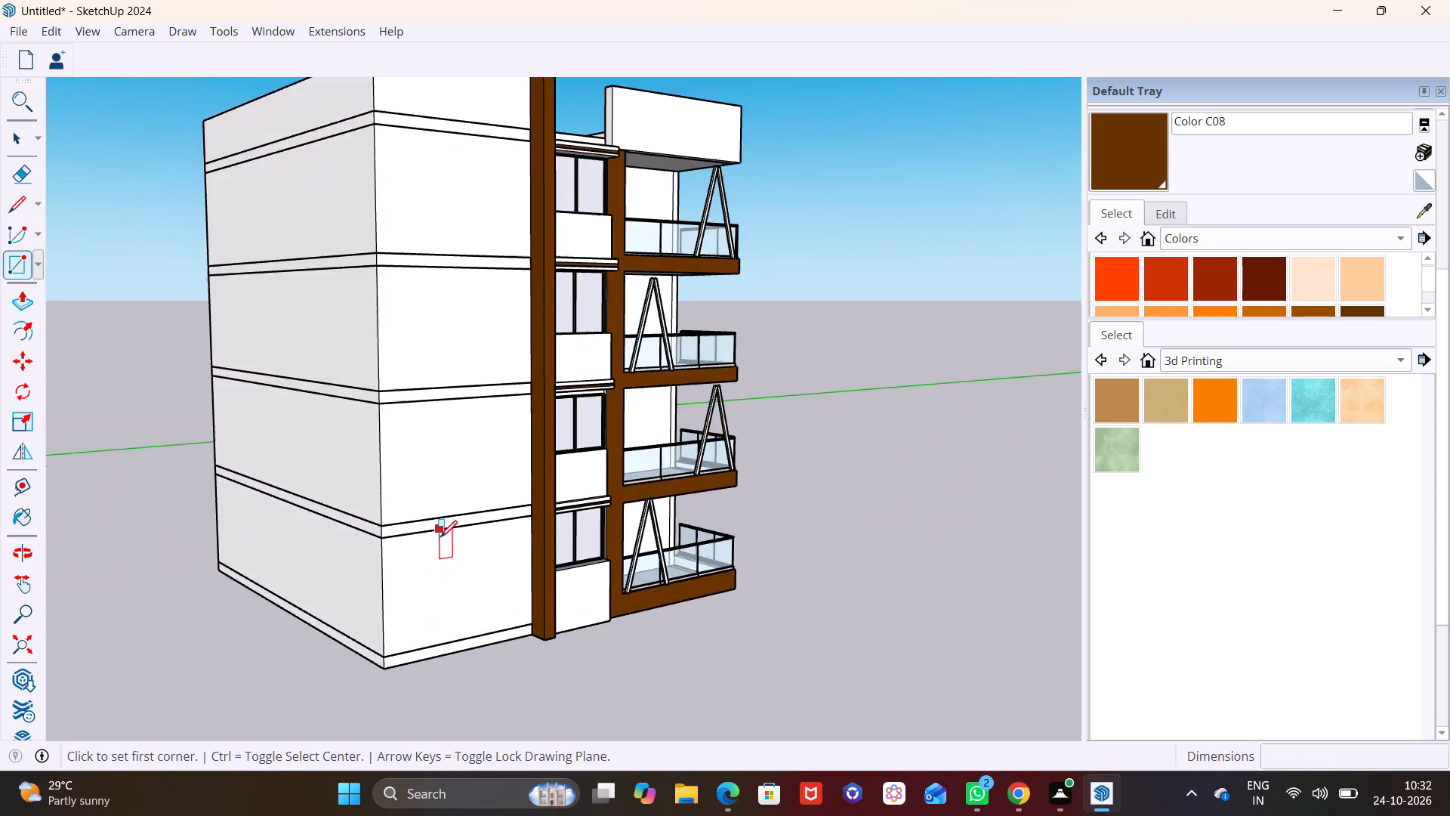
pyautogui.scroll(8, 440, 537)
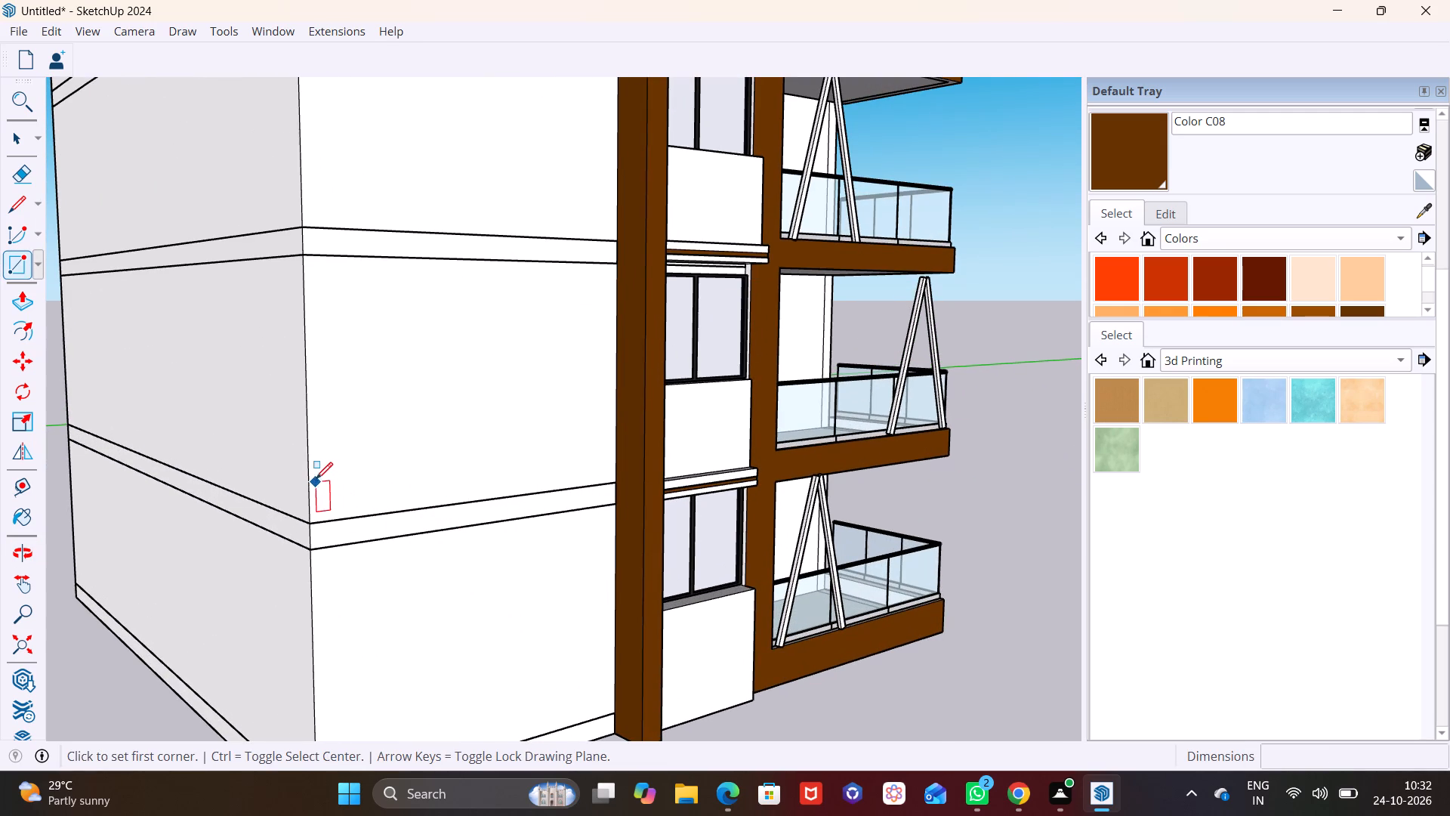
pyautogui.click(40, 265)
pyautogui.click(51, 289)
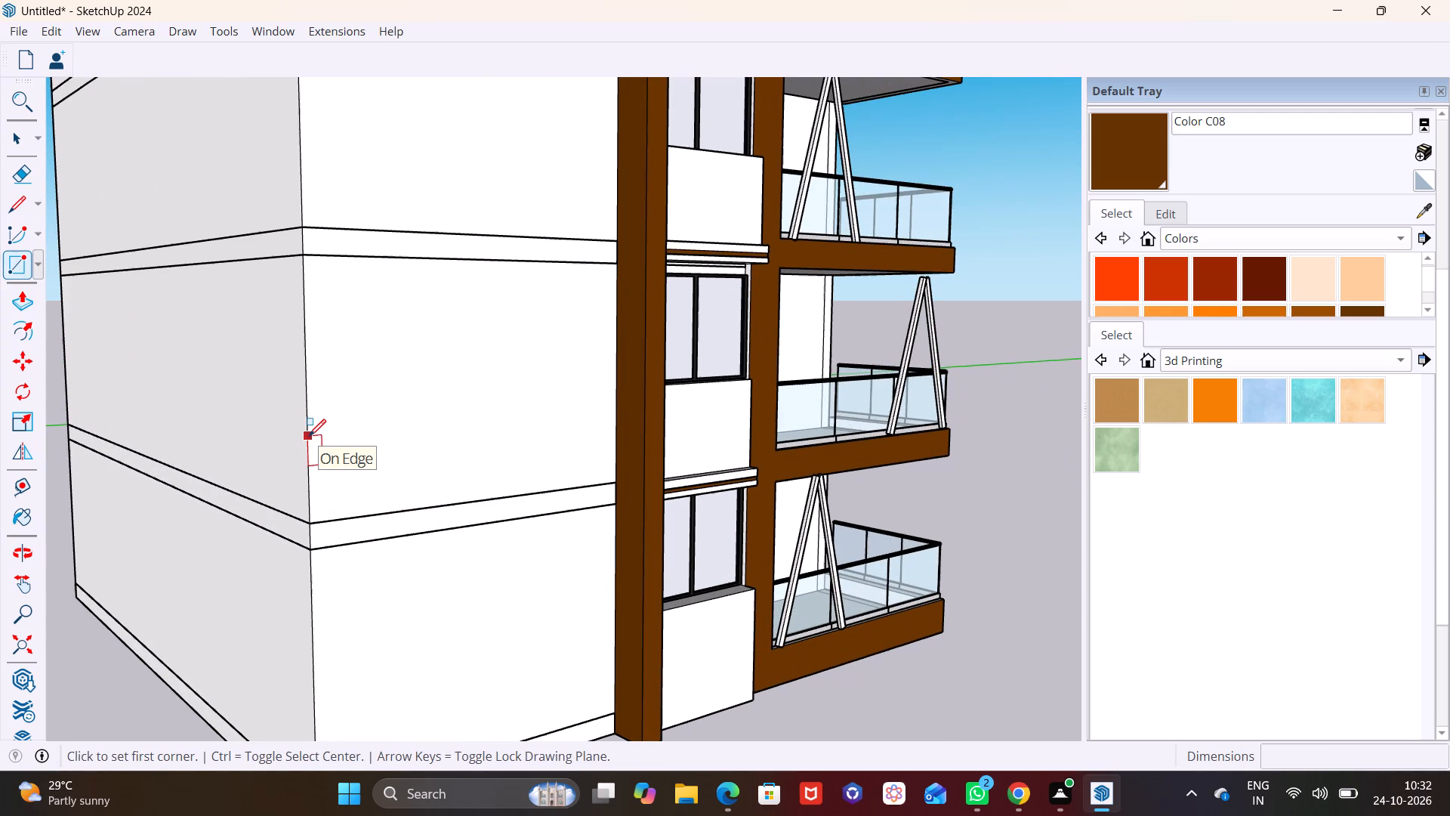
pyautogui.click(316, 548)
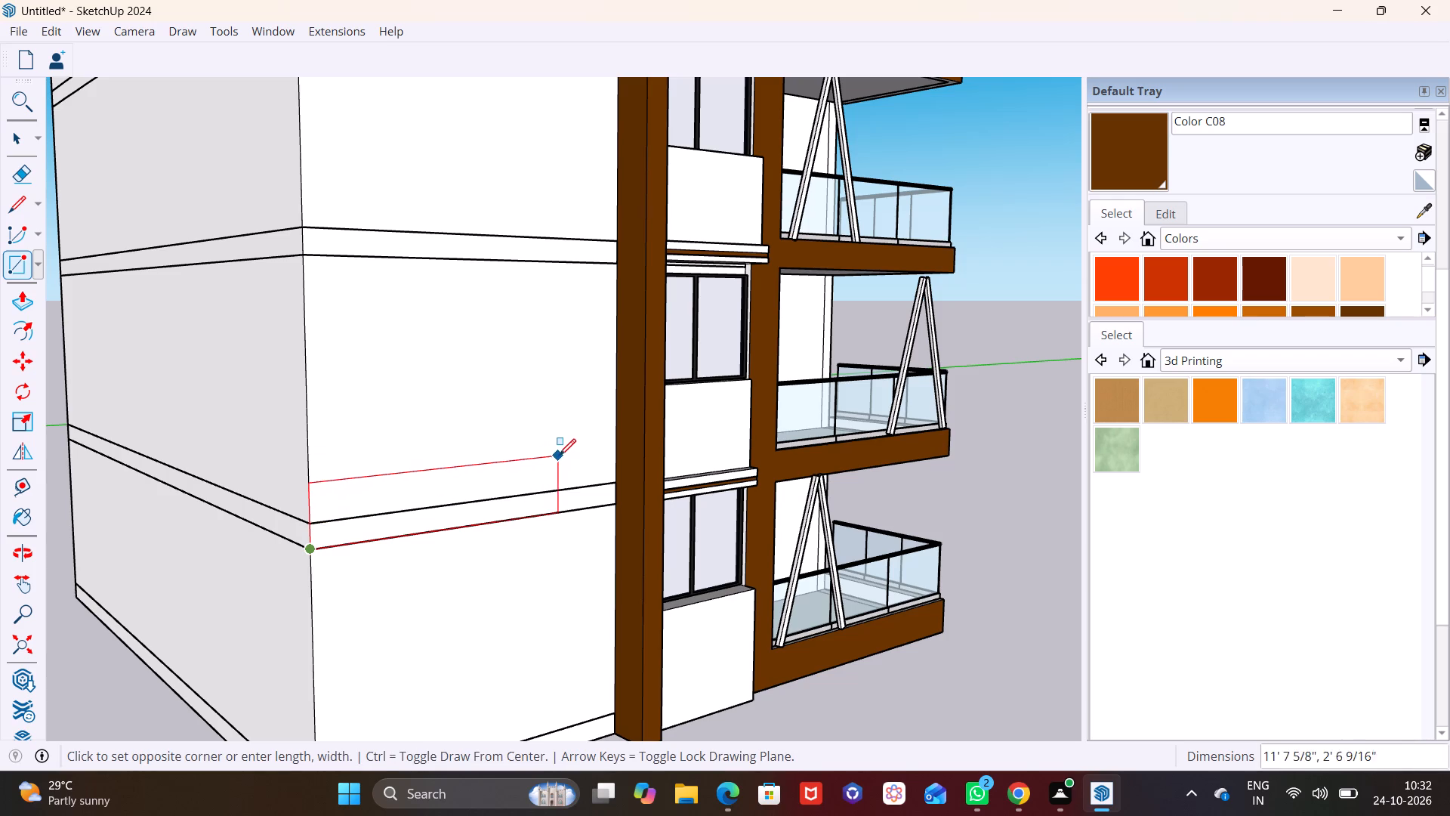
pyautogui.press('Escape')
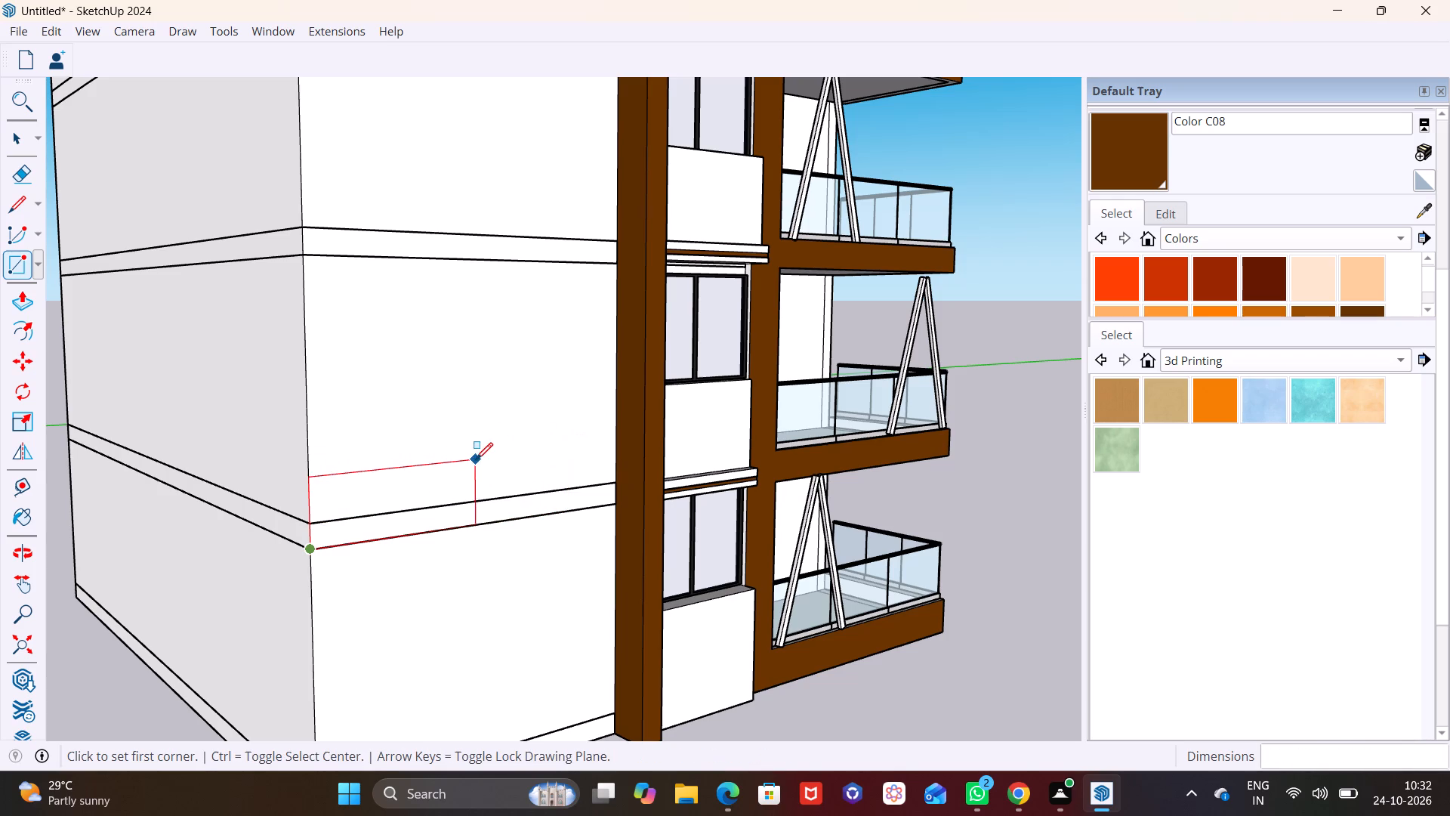
# Draw a rectangle about 4' by 15' on the ground-floor wall, from the band's upper corner at the building edge to the brown column.
pyautogui.scroll(2, 313, 532)
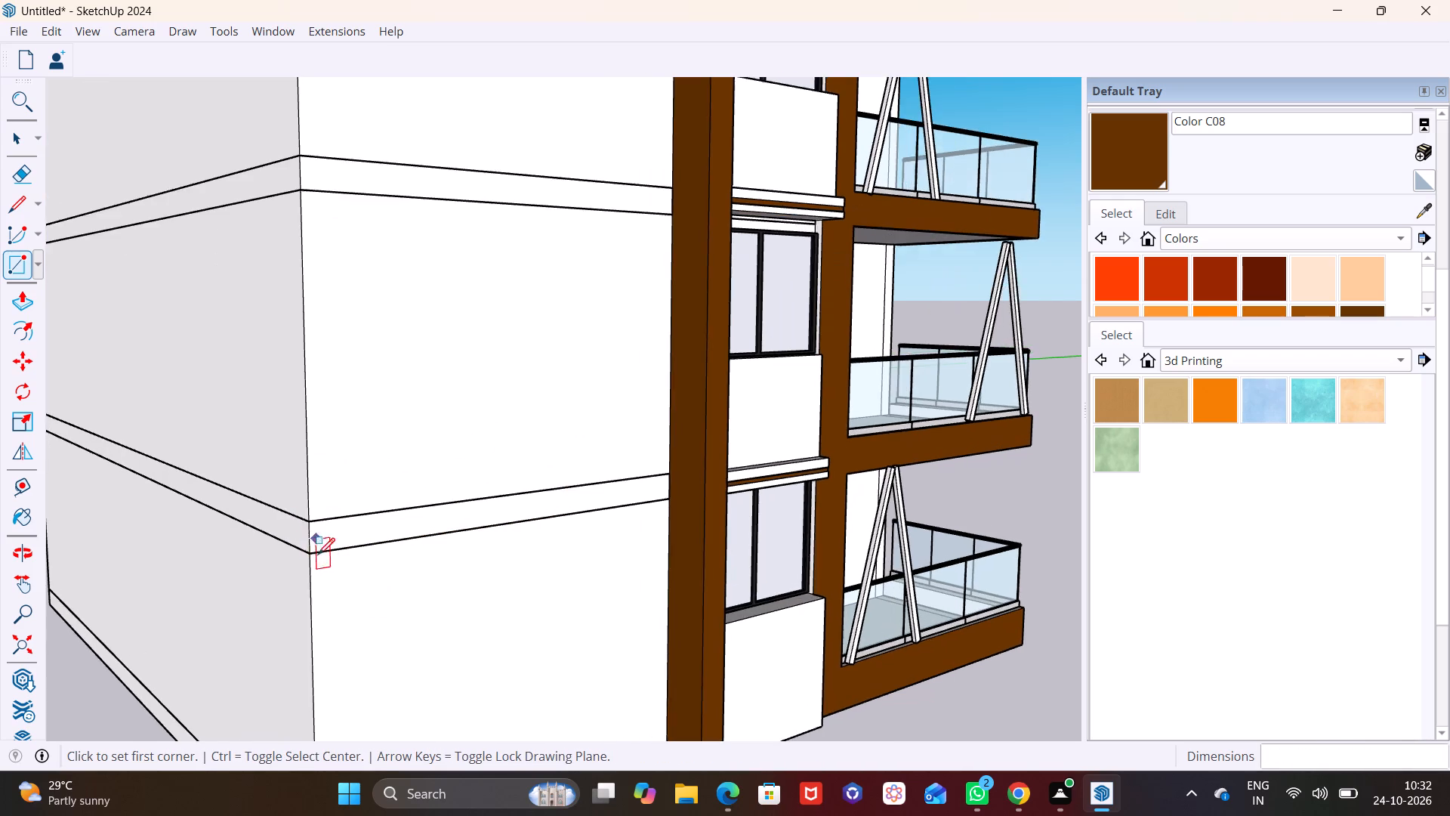
pyautogui.scroll(2, 323, 570)
pyautogui.scroll(-5, 322, 584)
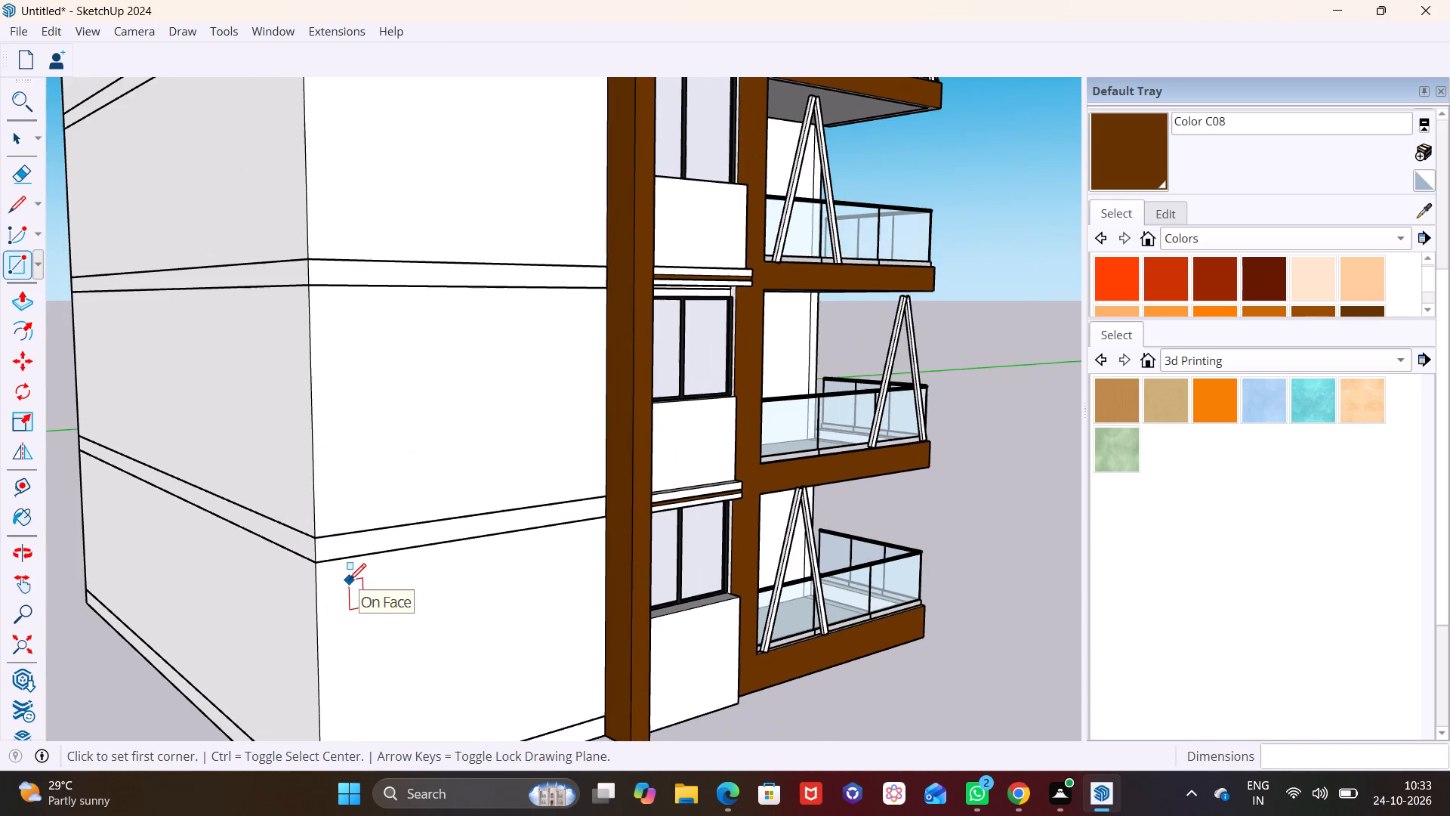
pyautogui.scroll(-4, 350, 580)
pyautogui.moveTo(437, 626); pyautogui.dragTo(429, 573, button='middle')
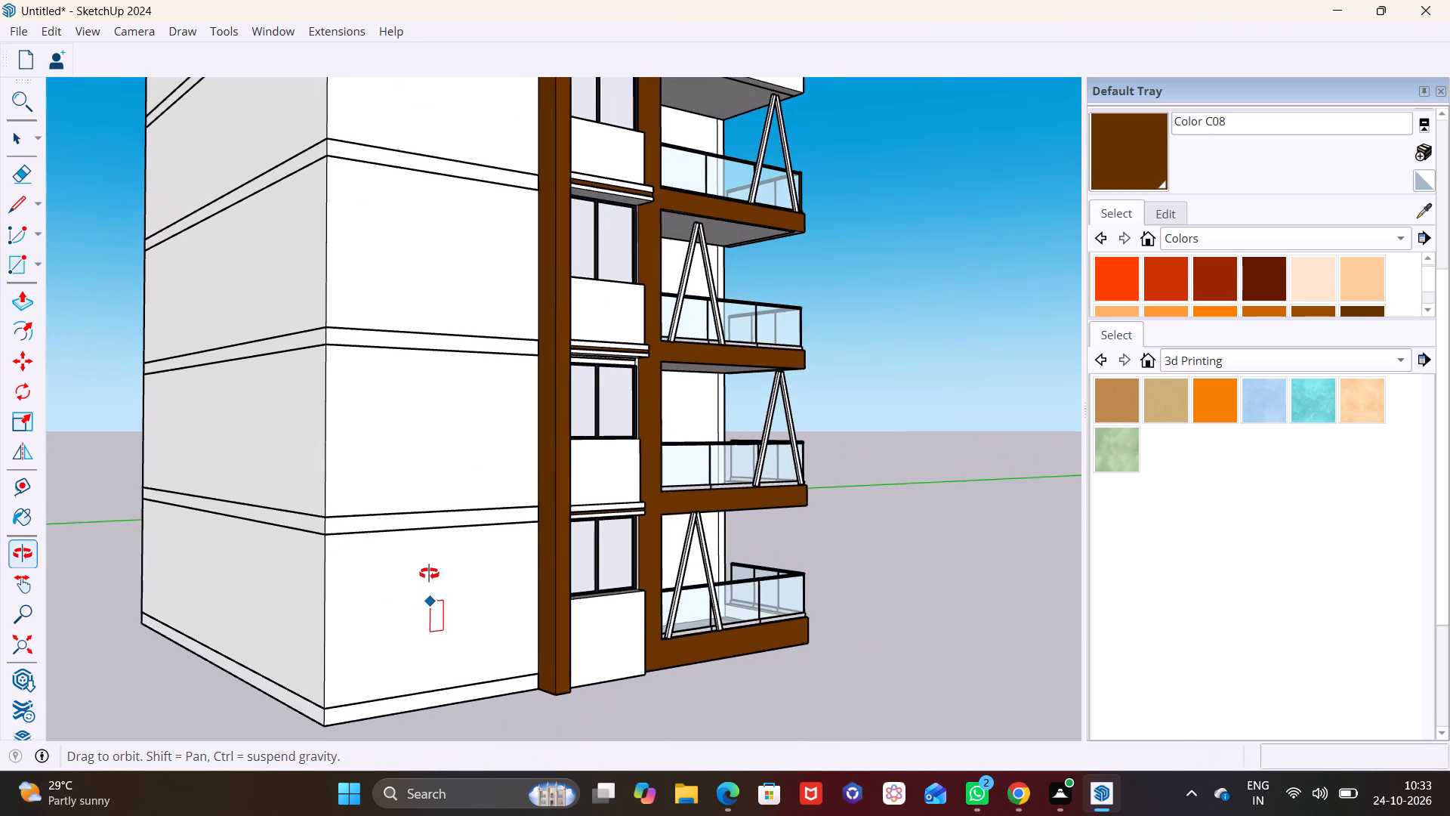
pyautogui.moveTo(429, 573); pyautogui.dragTo(412, 610, button='middle')
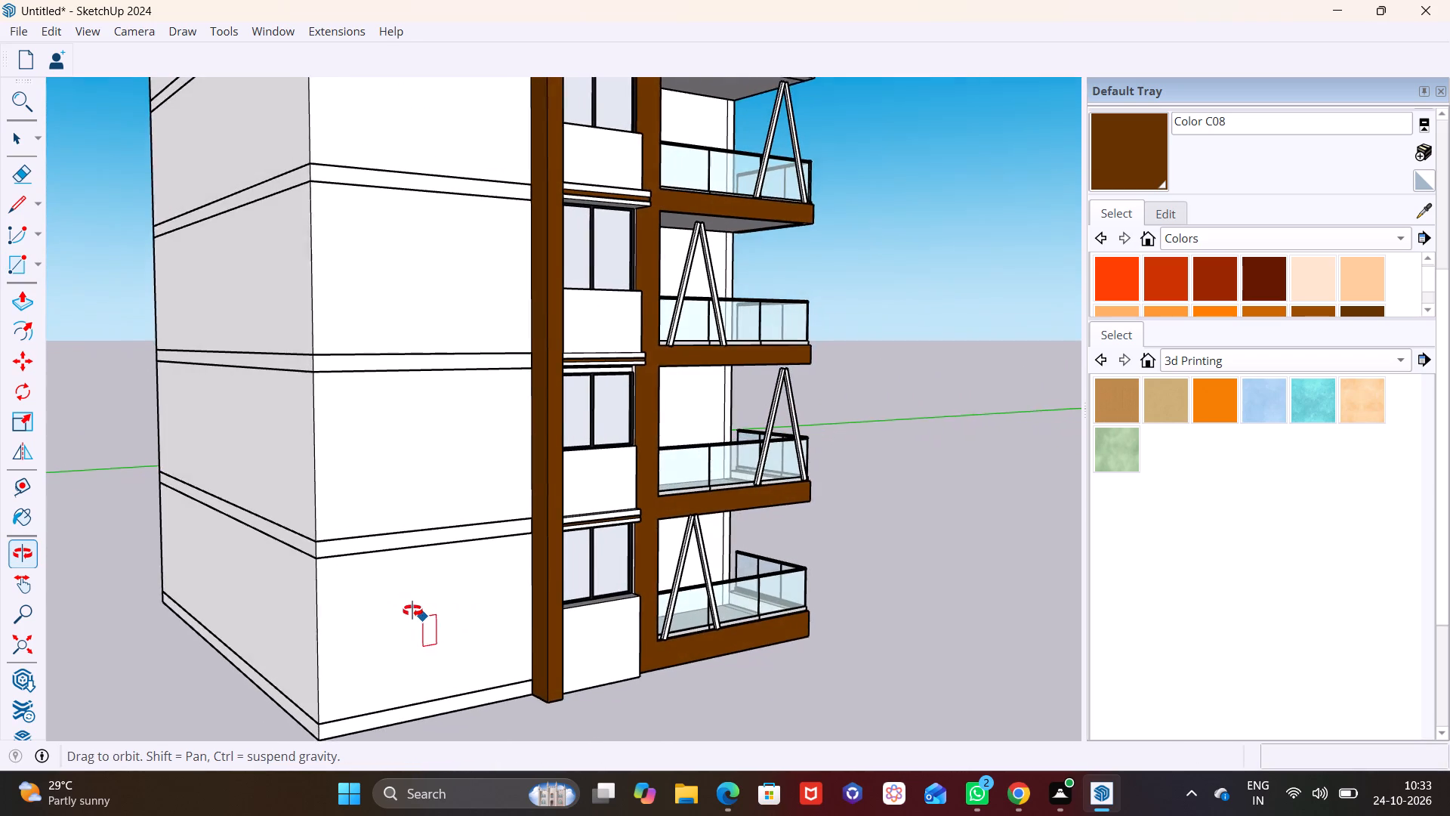
pyautogui.moveTo(412, 610); pyautogui.dragTo(449, 622, button='middle')
pyautogui.scroll(2, 418, 605)
pyautogui.scroll(3, 356, 601)
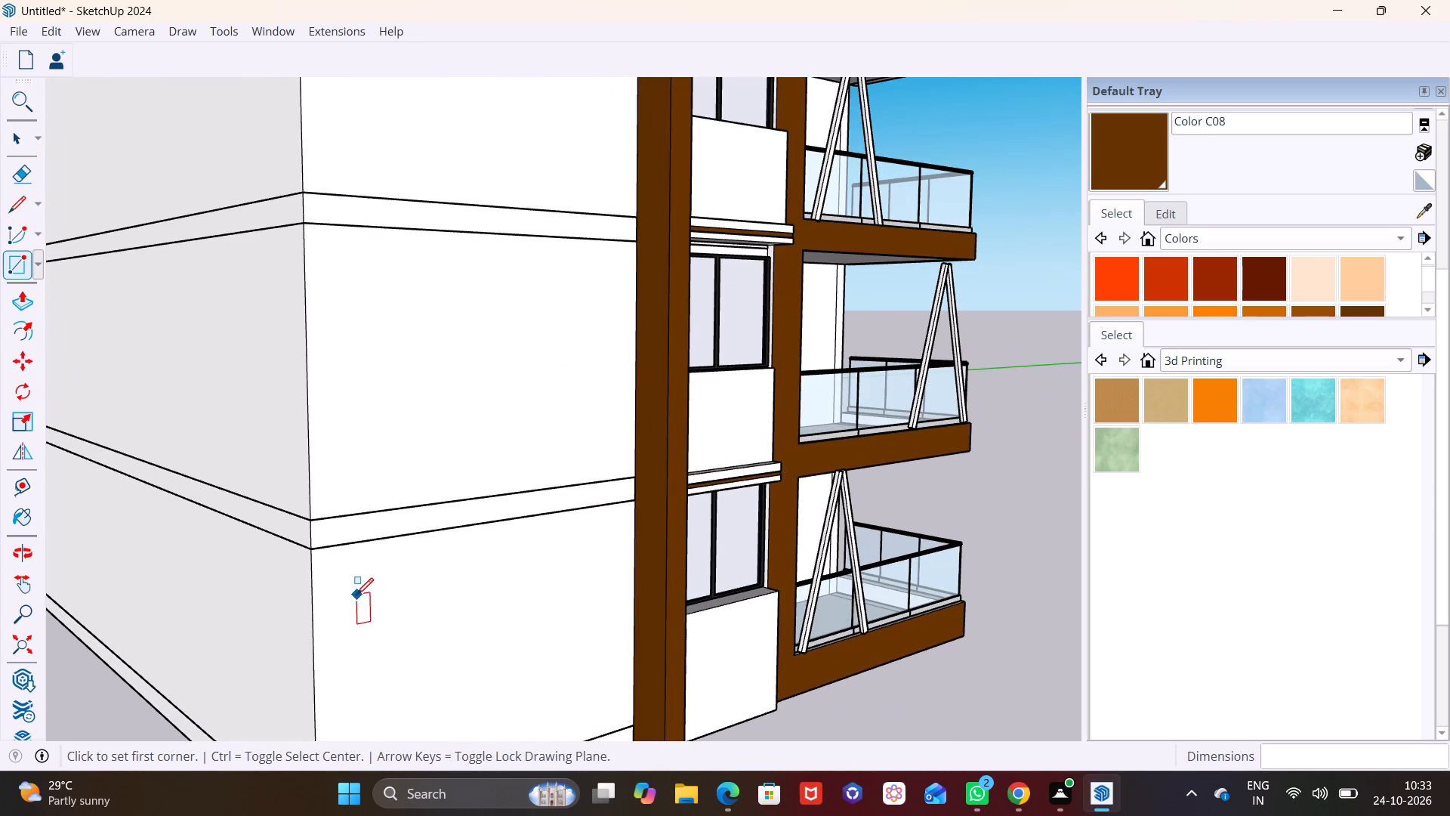
pyautogui.scroll(4, 351, 573)
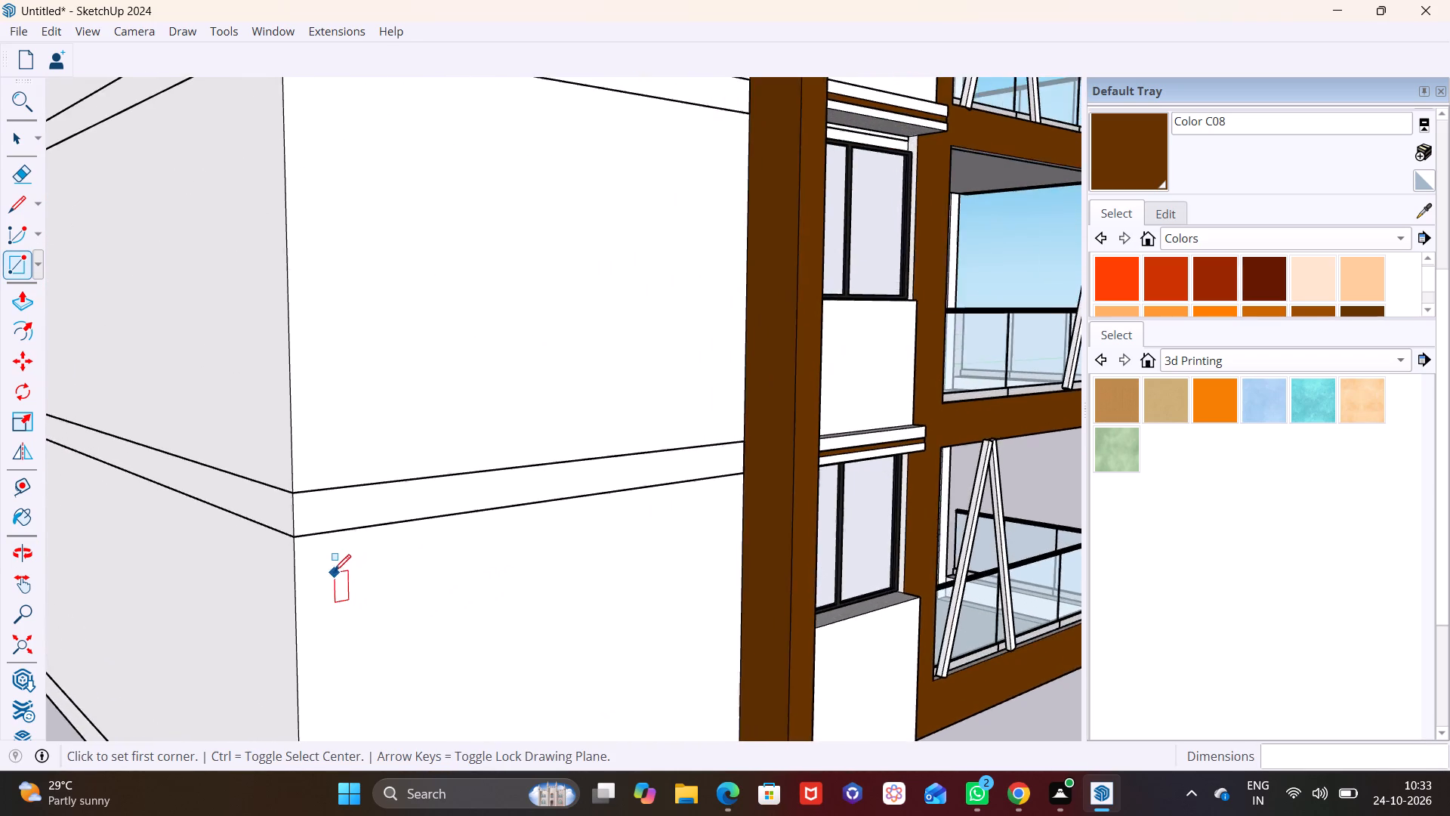
pyautogui.moveTo(334, 571); pyautogui.dragTo(307, 585, button='middle')
pyautogui.scroll(-8, 317, 574)
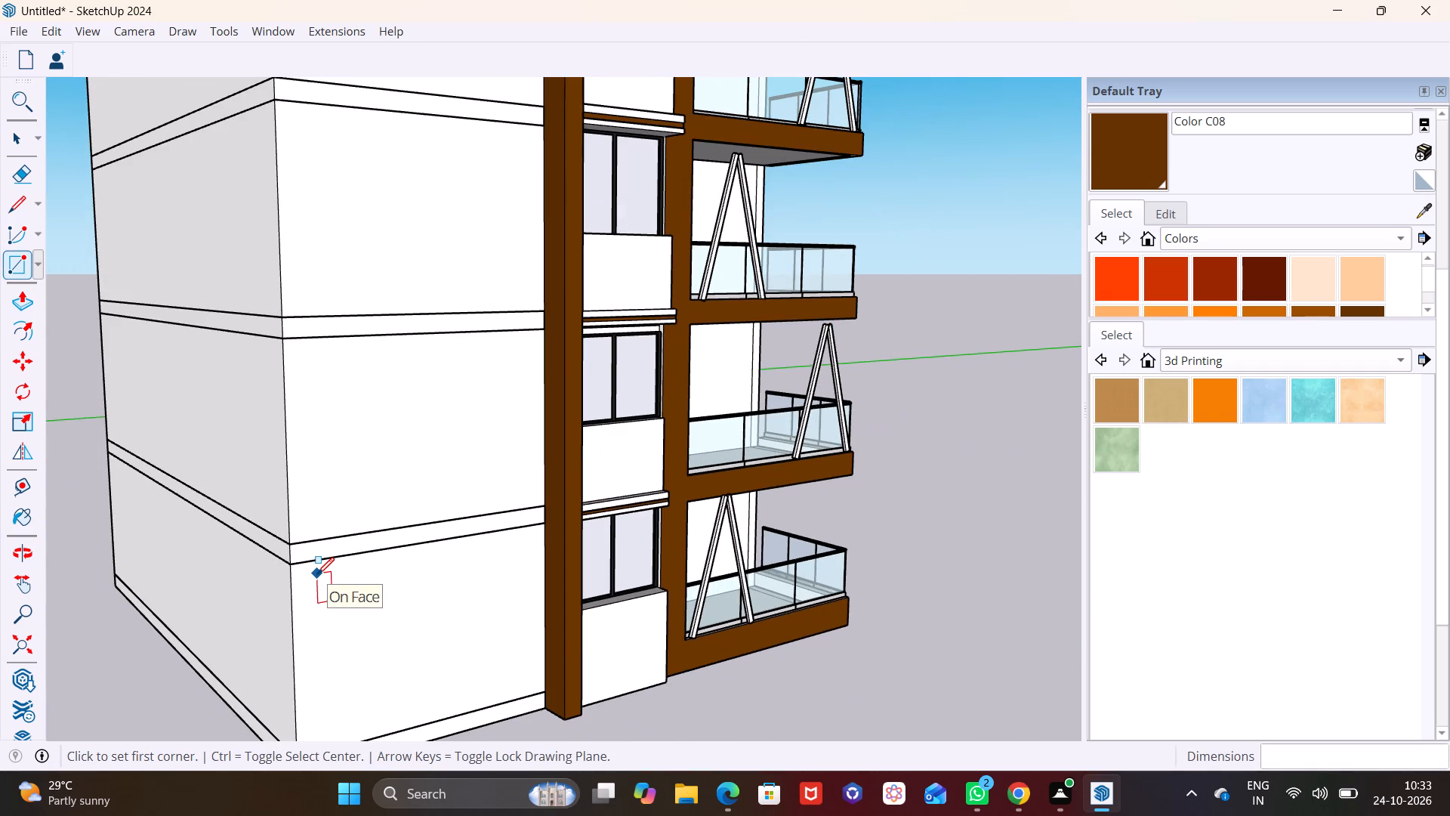
pyautogui.moveTo(317, 574); pyautogui.dragTo(430, 564, button='middle')
pyautogui.scroll(4, 421, 564)
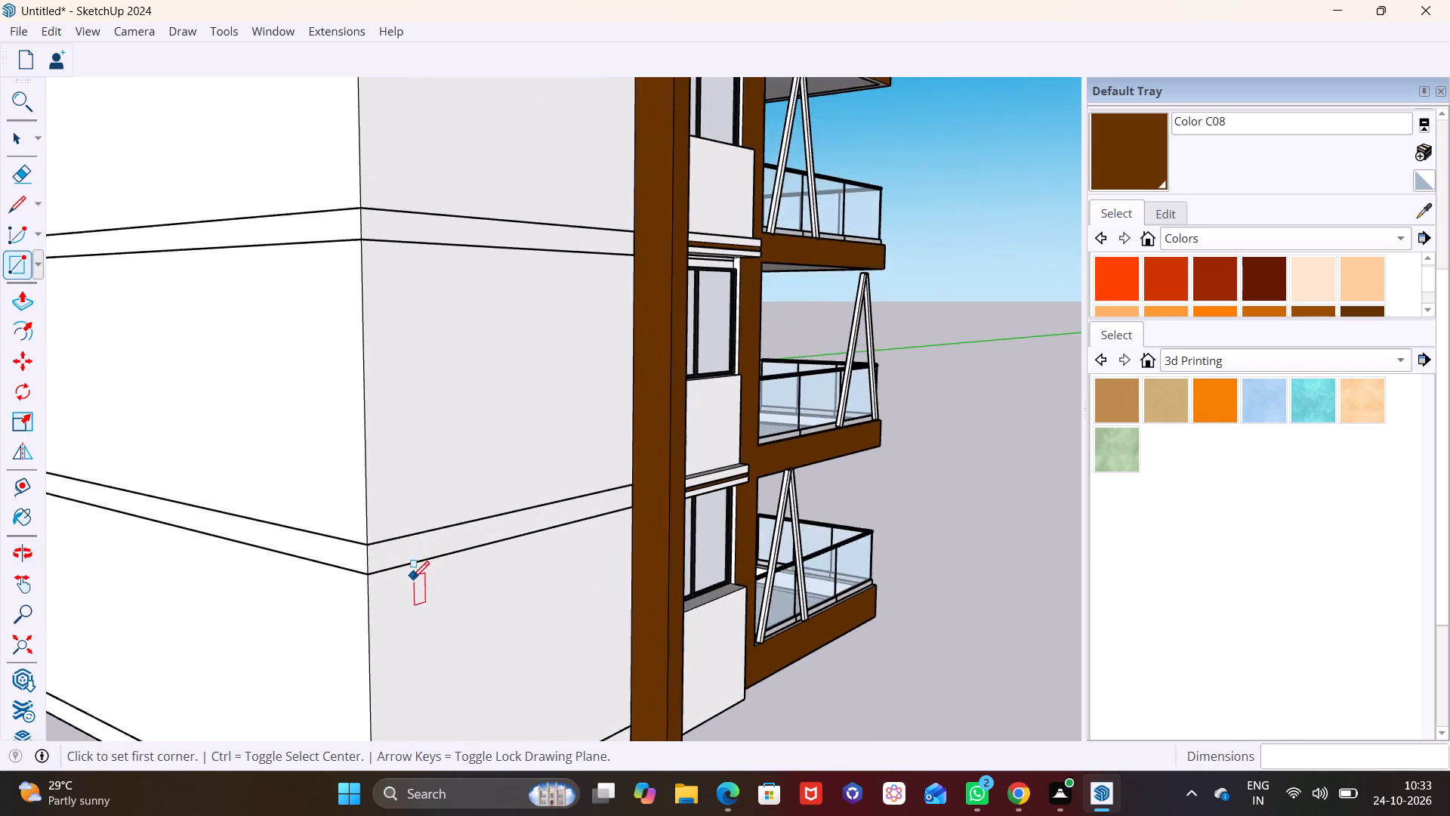
pyautogui.scroll(2, 412, 578)
pyautogui.moveTo(409, 591); pyautogui.dragTo(433, 422, button='middle')
pyautogui.scroll(-6, 433, 421)
pyautogui.scroll(2, 428, 460)
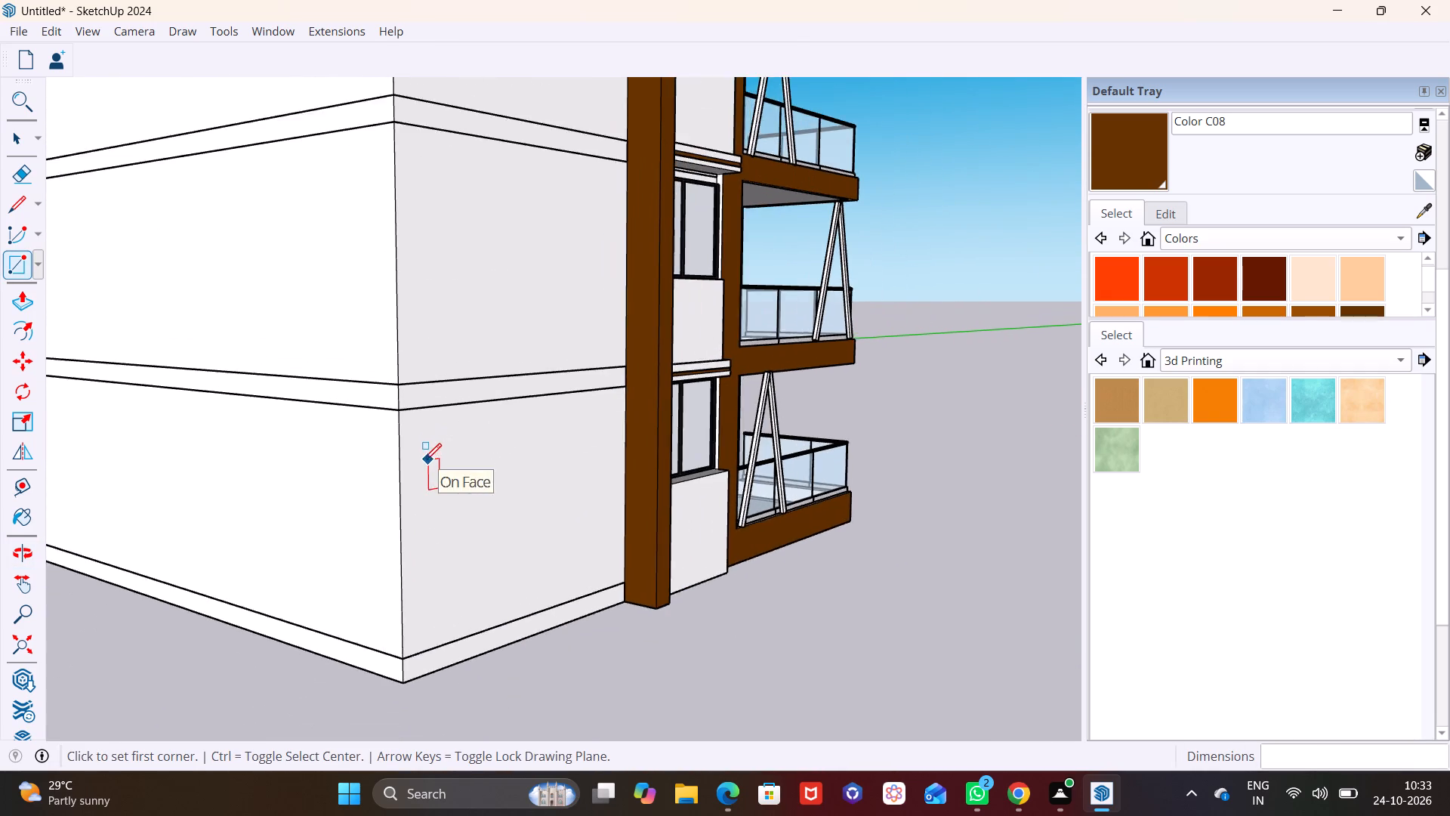
pyautogui.scroll(3, 424, 460)
pyautogui.keyDown('shift'); pyautogui.moveTo(411, 454); pyautogui.dragTo(336, 459, button='middle'); pyautogui.keyUp('shift')
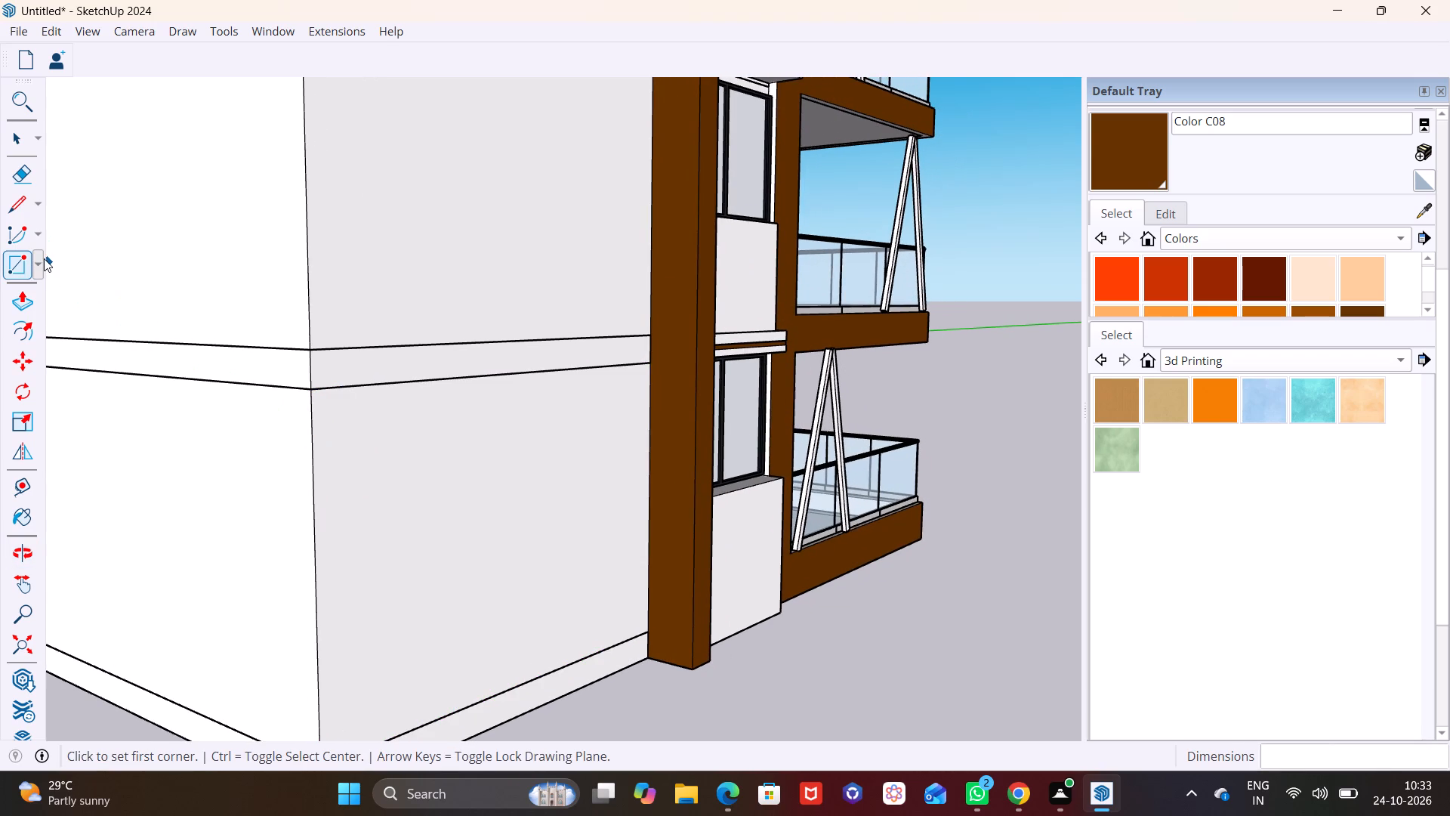
pyautogui.click(39, 258)
pyautogui.click(35, 292)
pyautogui.click(313, 352)
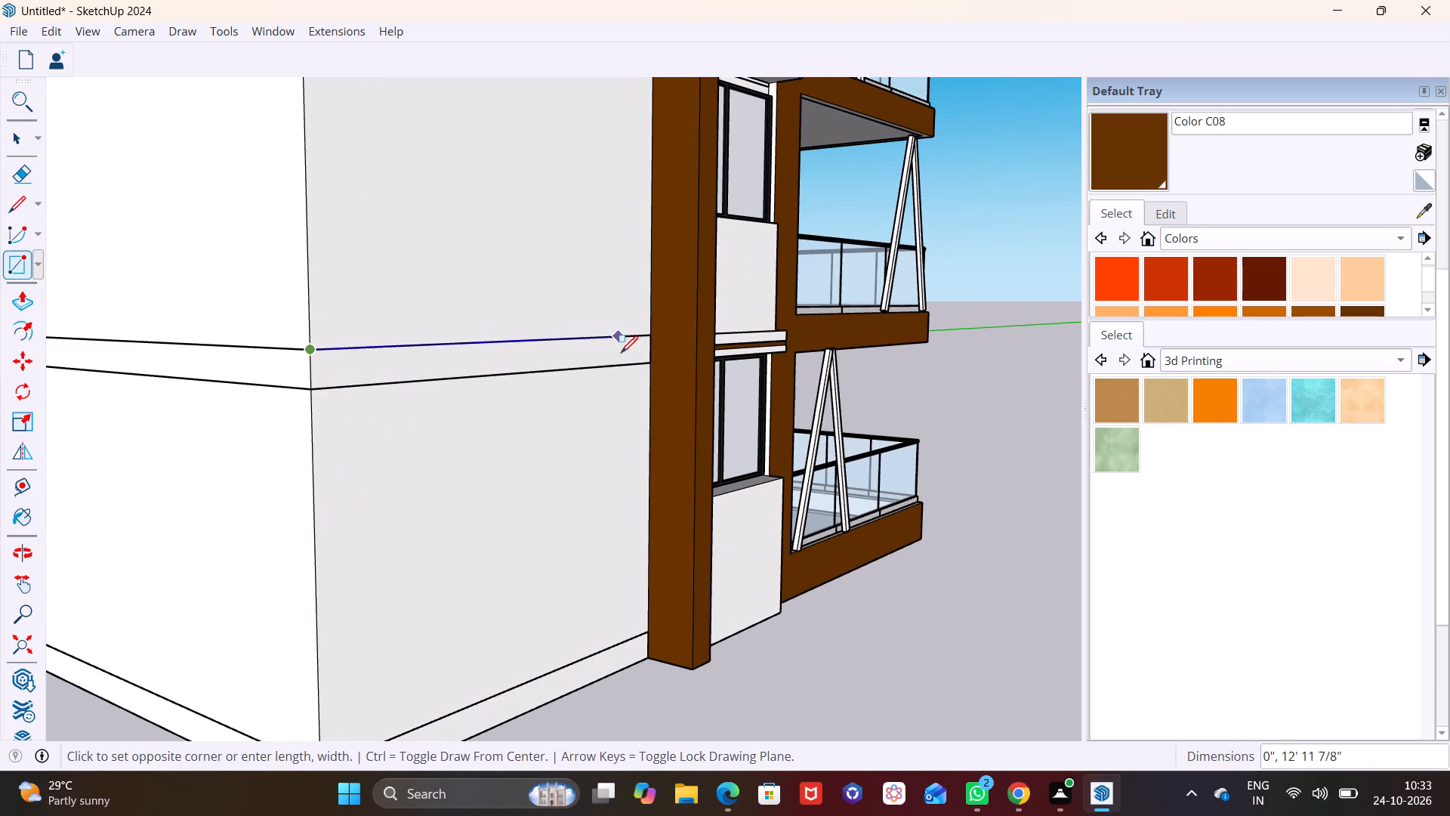
pyautogui.click(647, 444)
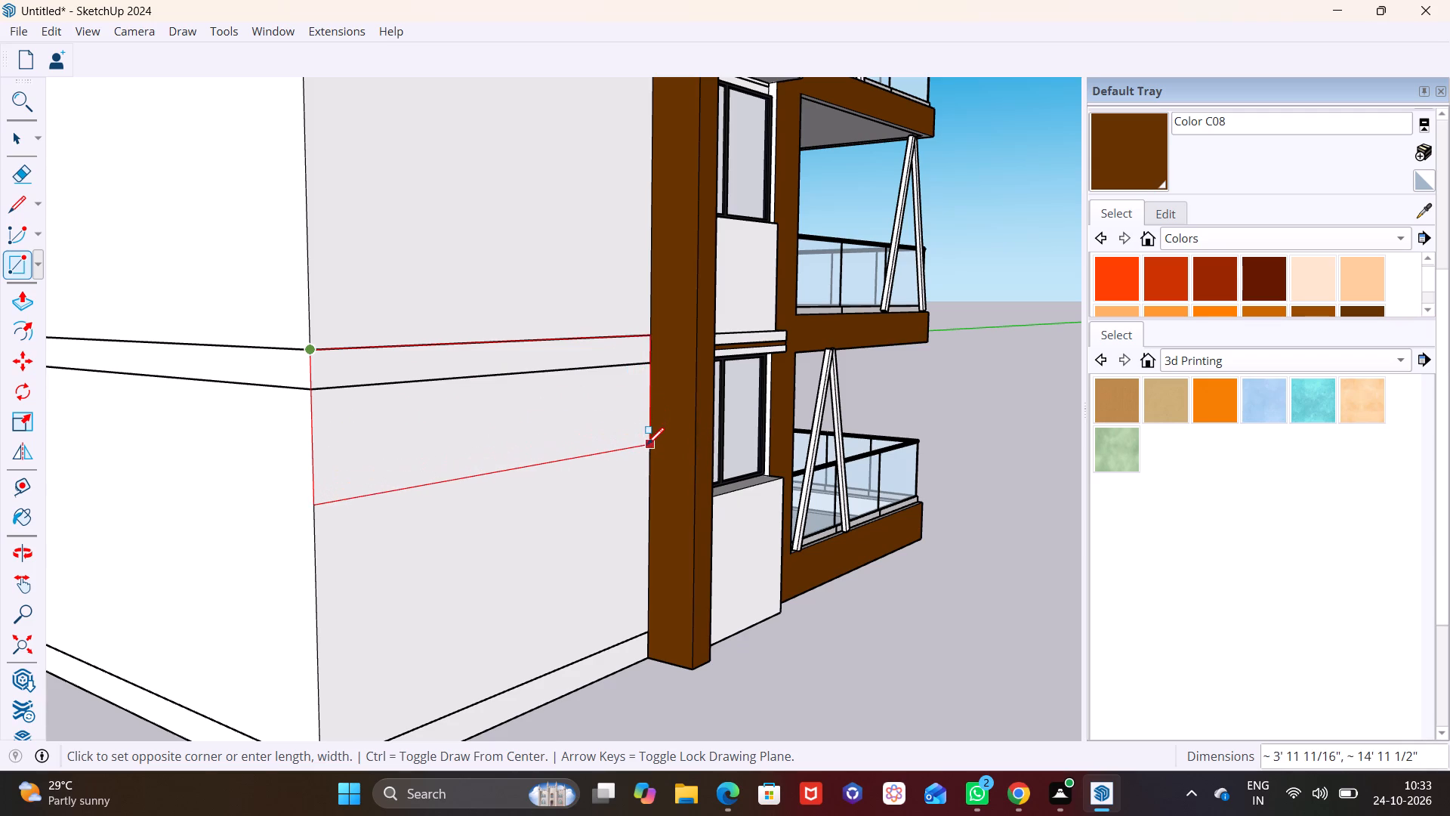
pyautogui.press('space')
# Push/Pull the rectangle's area below the floor band outward from the wall by about 8".
pyautogui.click(455, 417)
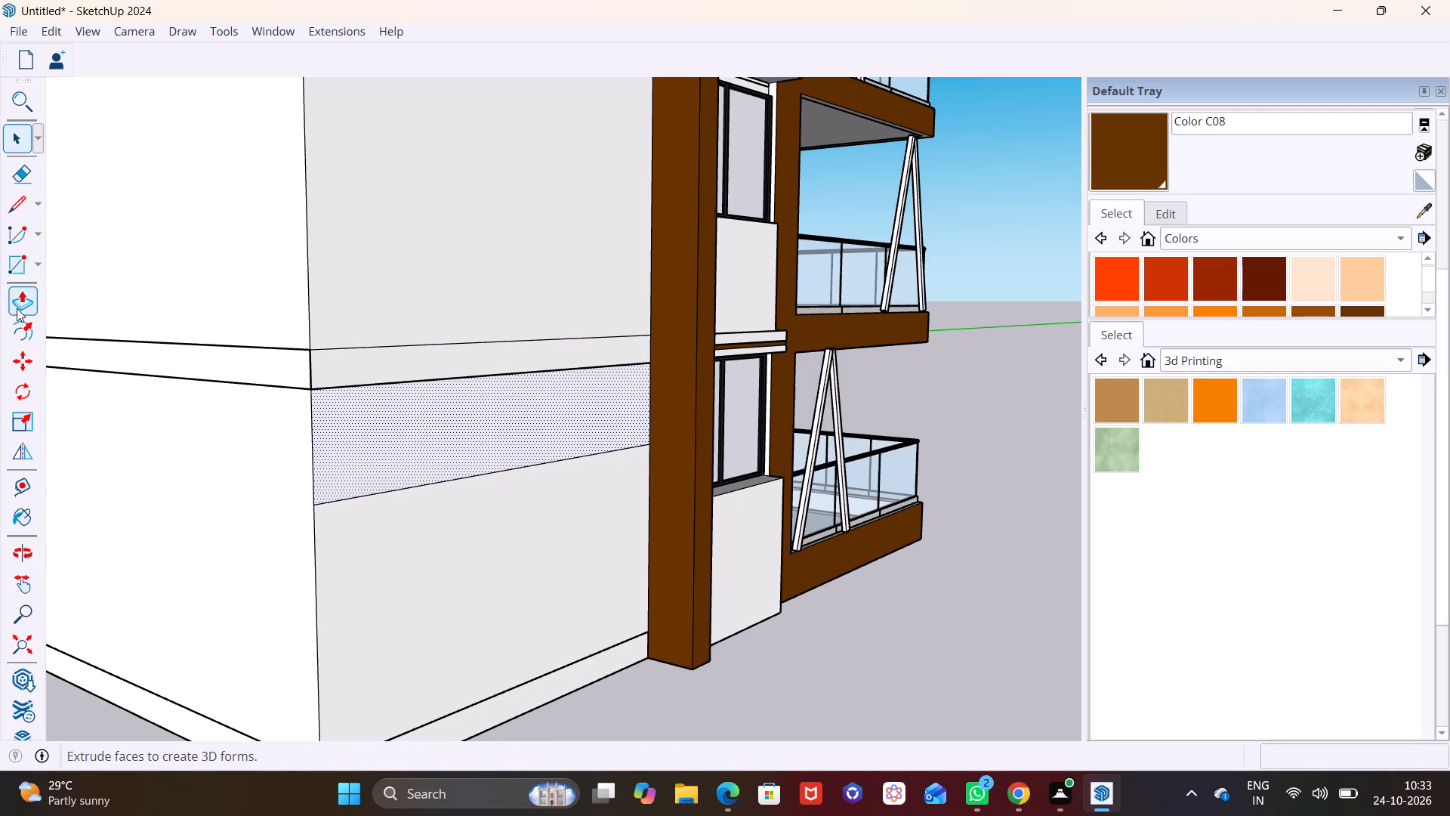
pyautogui.click(17, 308)
pyautogui.click(386, 429)
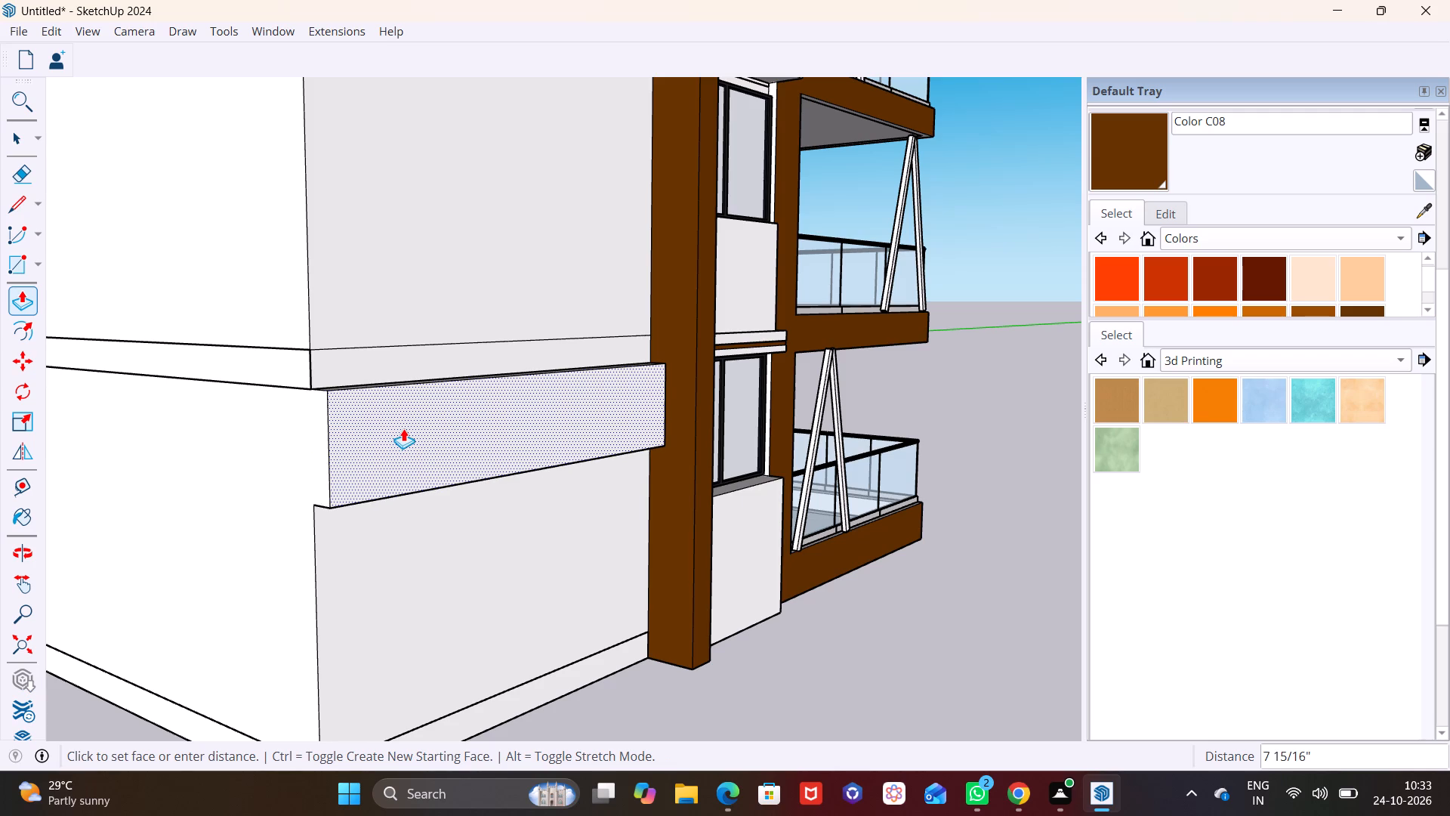
pyautogui.click(403, 428)
pyautogui.press('space')
# Push/Pull the floor-band strip above the projecting block outward by 7 15/16", flush with the block's face.
pyautogui.click(350, 373)
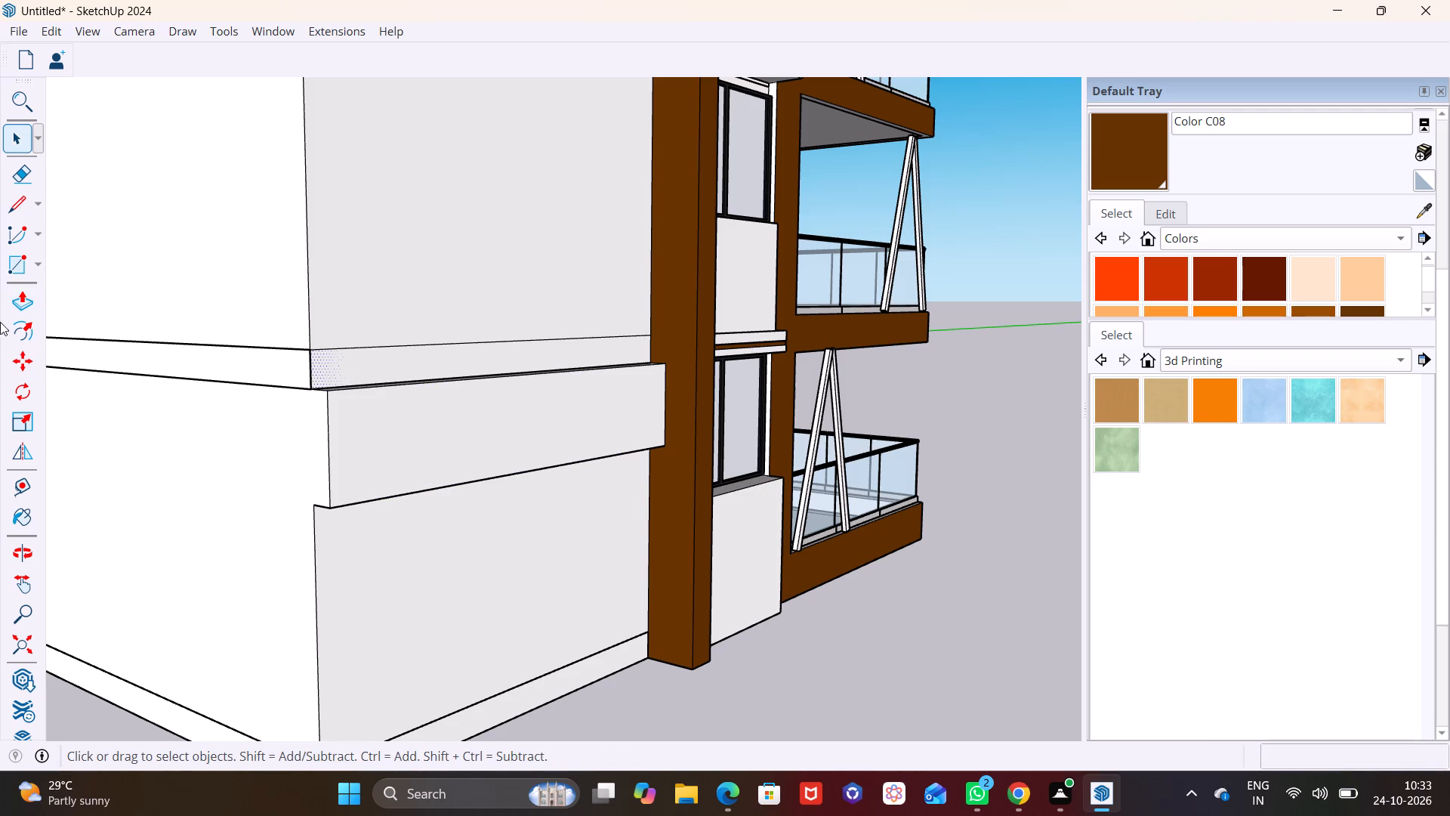
pyautogui.click(9, 303)
pyautogui.click(350, 362)
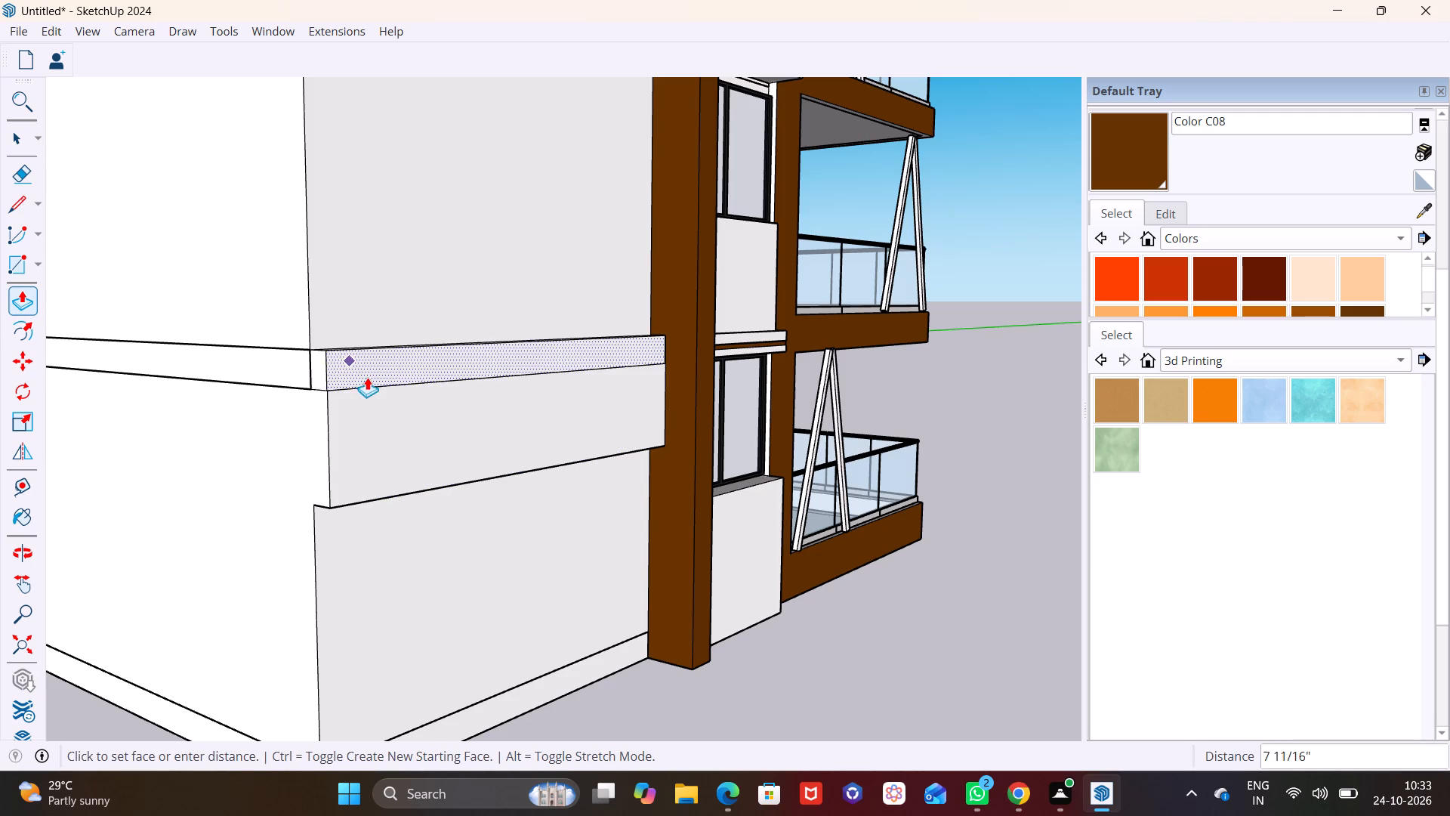
pyautogui.click(371, 385)
# Draw a vertical line along the building corner from the band's lower edge to the bottom of the projecting block.
pyautogui.moveTo(297, 437); pyautogui.dragTo(440, 461, button='middle')
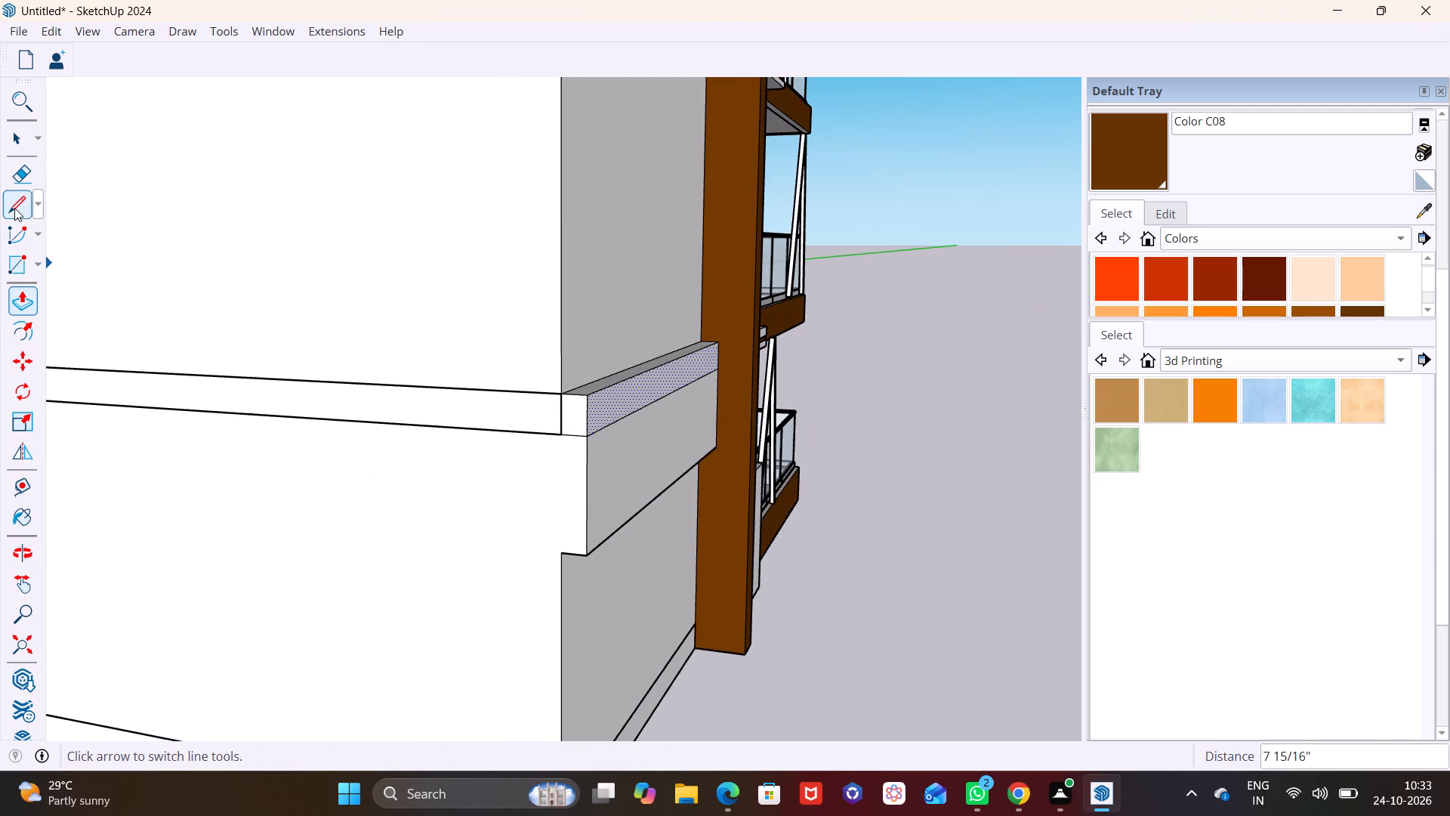
pyautogui.click(14, 208)
pyautogui.click(562, 435)
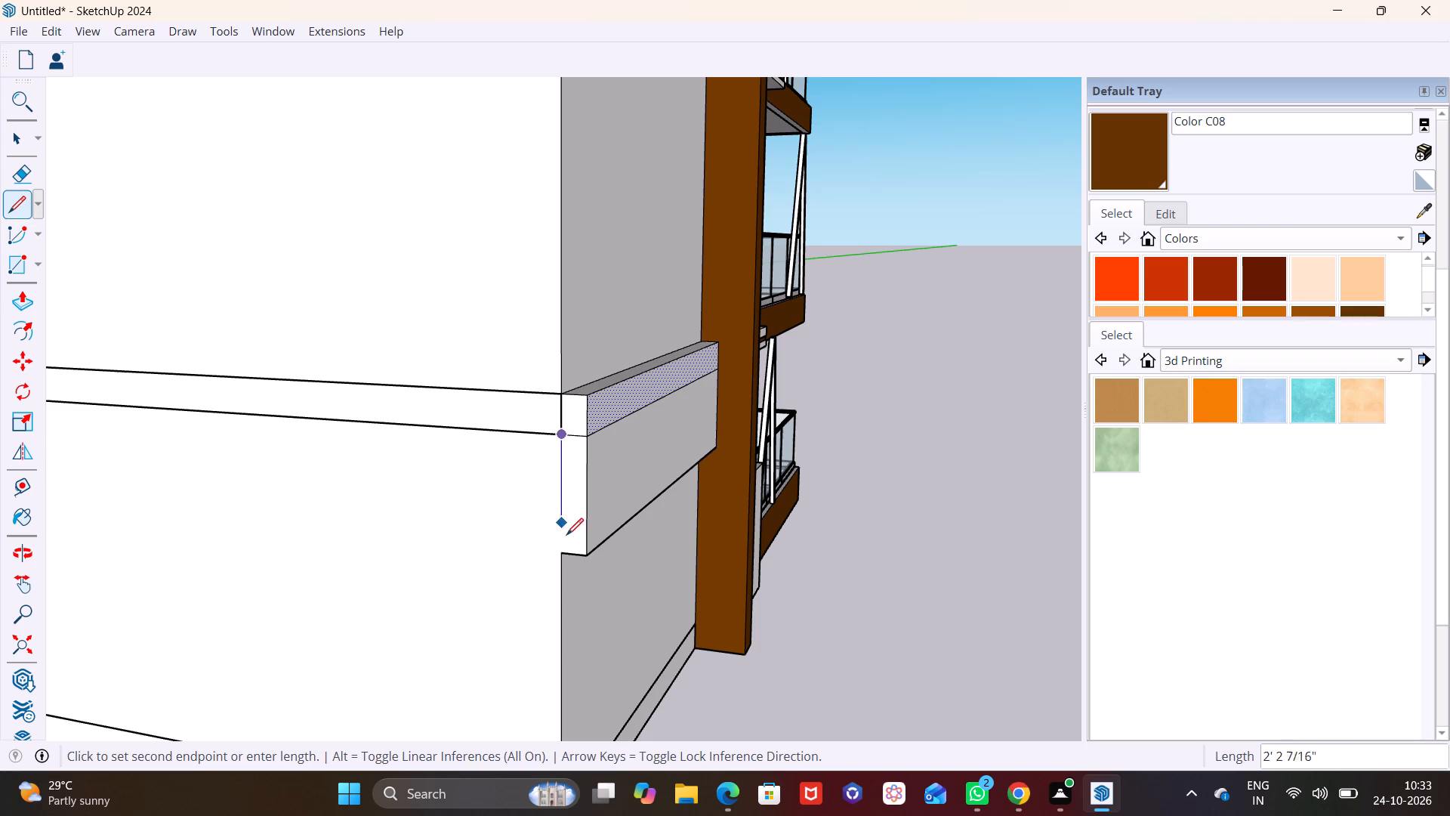
pyautogui.click(566, 552)
# Push/Pull the narrow end face of the lower projecting block beyond the building corner by about 9 13/16".
pyautogui.scroll(-2, 452, 478)
pyautogui.scroll(-3, 365, 471)
pyautogui.scroll(4, 441, 503)
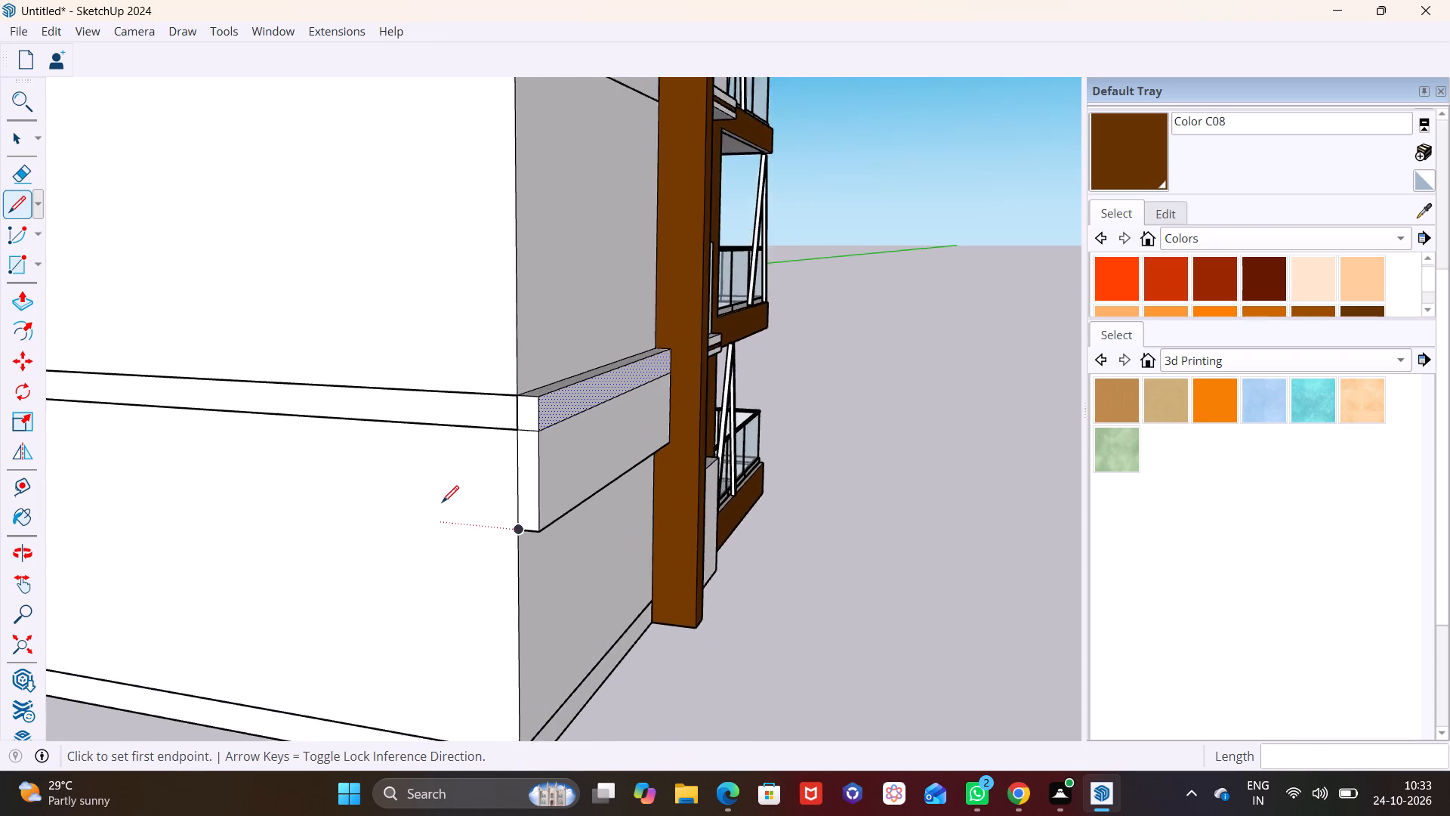
pyautogui.scroll(2, 442, 502)
pyautogui.keyDown('shift'); pyautogui.moveTo(455, 501); pyautogui.dragTo(347, 440, button='middle'); pyautogui.keyUp('shift')
pyautogui.press('space')
pyautogui.click(23, 137)
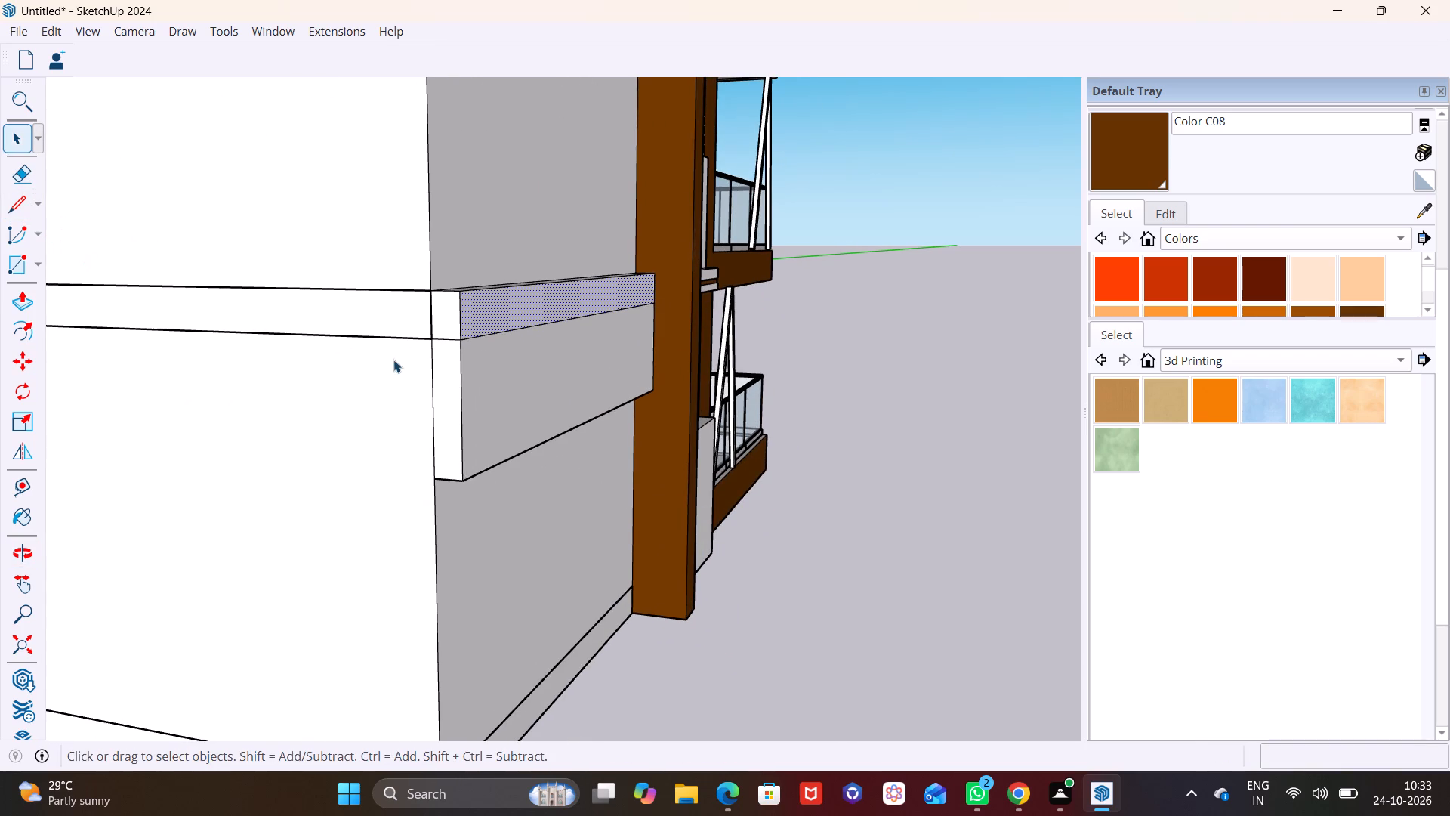
pyautogui.scroll(3, 396, 360)
pyautogui.click(456, 386)
pyautogui.click(25, 298)
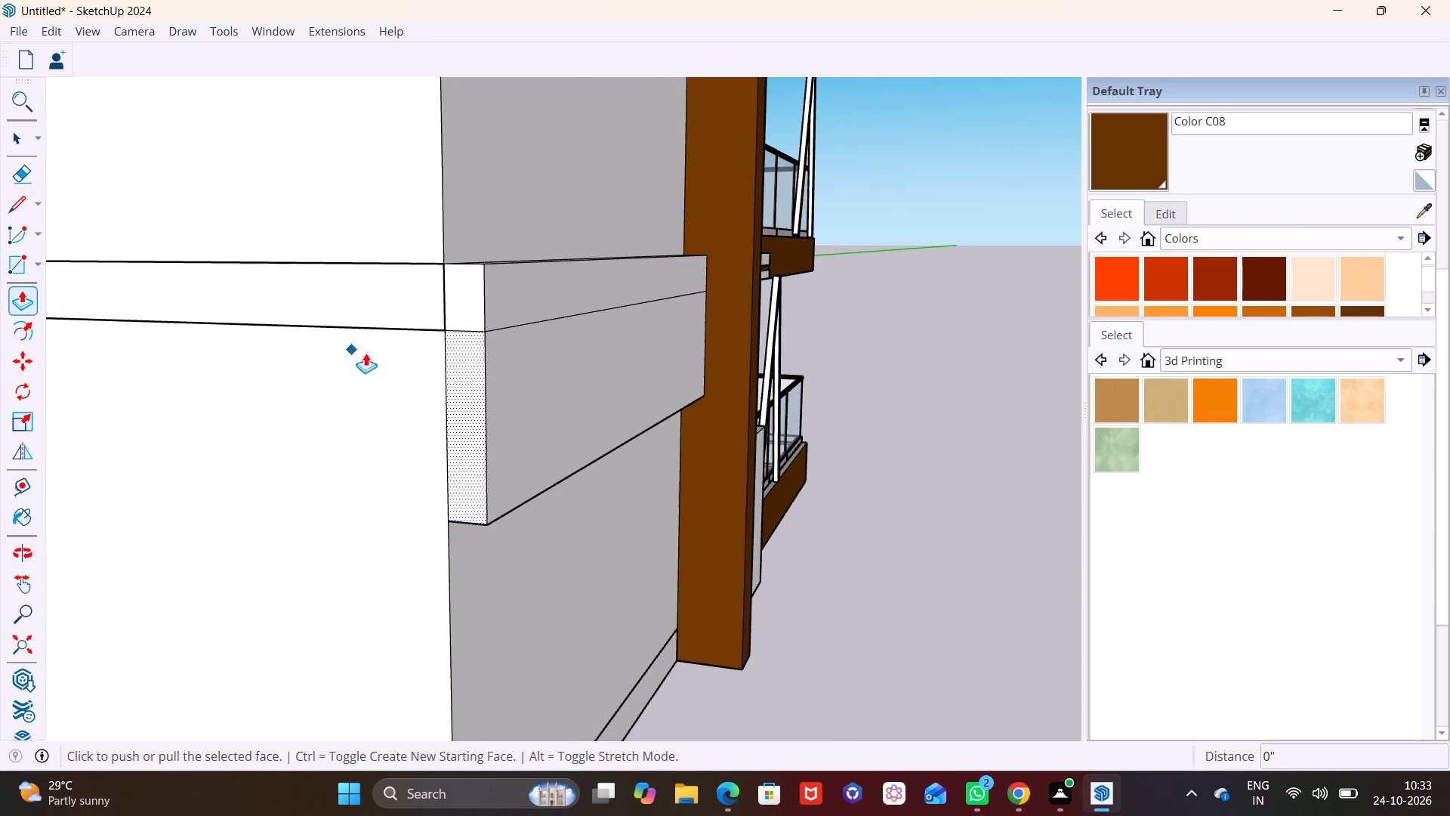
pyautogui.click(467, 385)
pyautogui.click(423, 397)
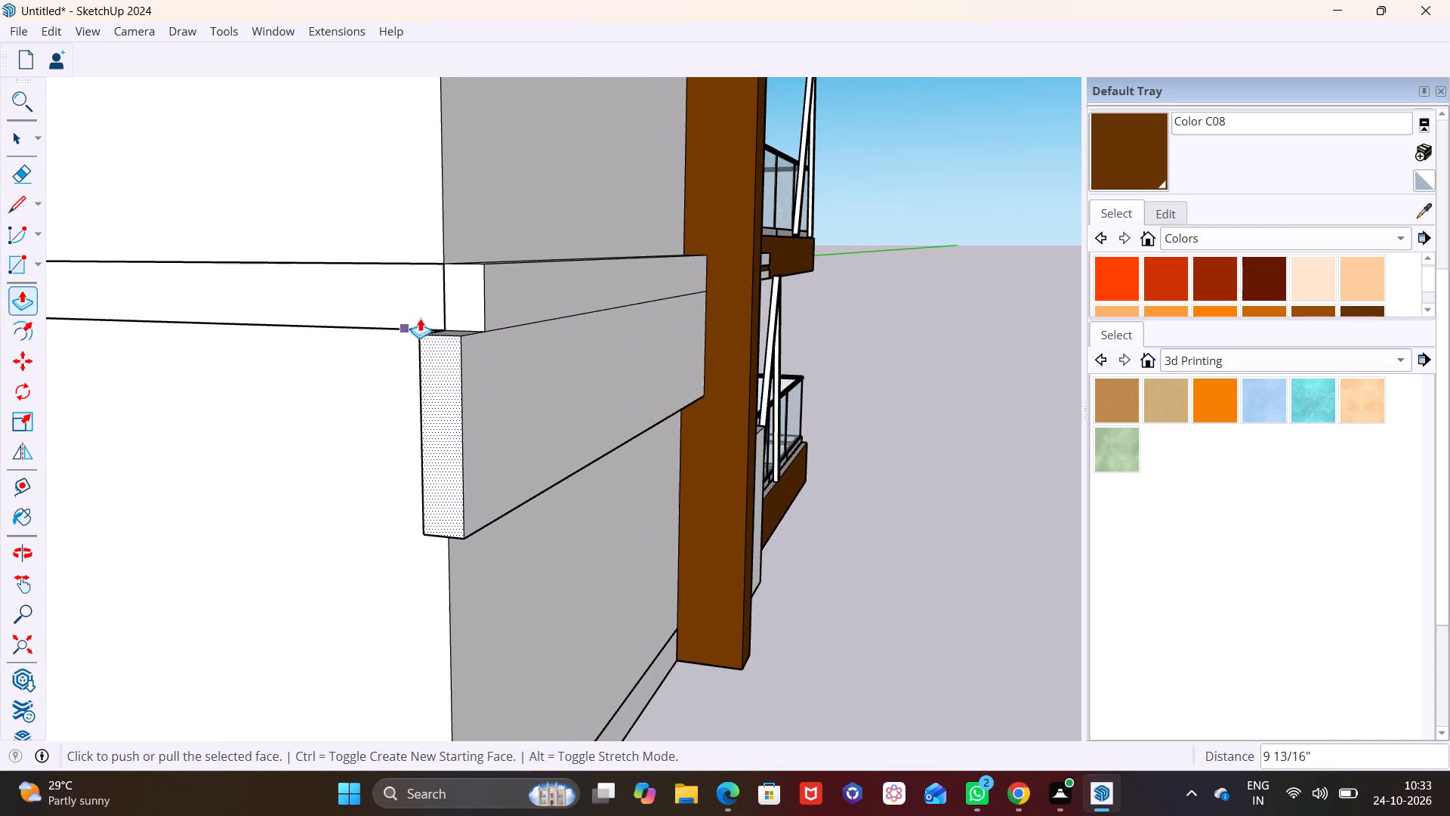
pyautogui.press('space')
# Push/Pull the end face of the band strip above by 9 13/16", flush with the lower block's end.
pyautogui.click(461, 308)
pyautogui.click(29, 300)
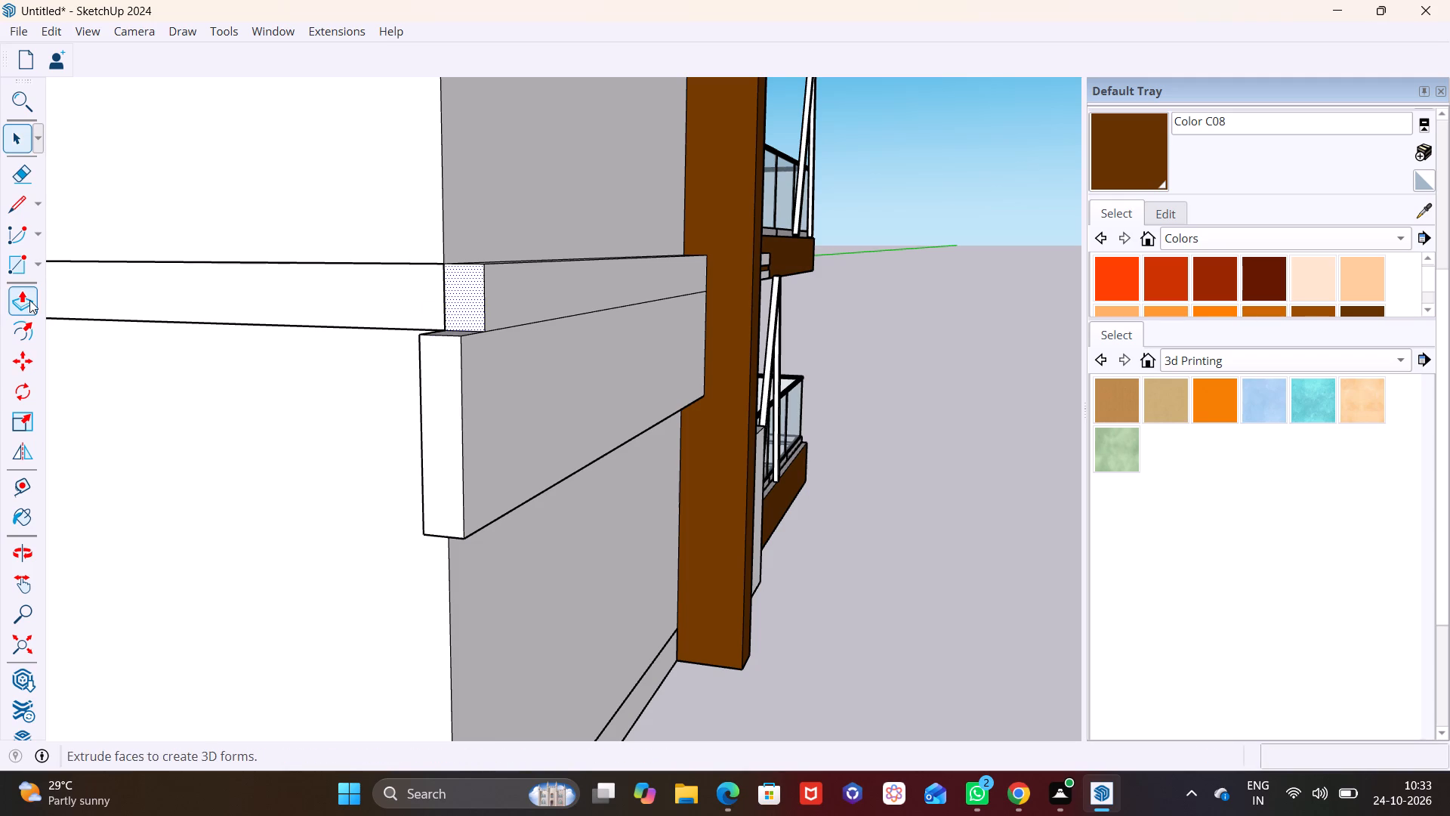
pyautogui.click(470, 295)
pyautogui.click(454, 364)
# Examine the end and back faces of the projecting block where it extends past the building corner.
pyautogui.scroll(-1, 451, 394)
pyautogui.moveTo(451, 394); pyautogui.dragTo(458, 413, button='middle')
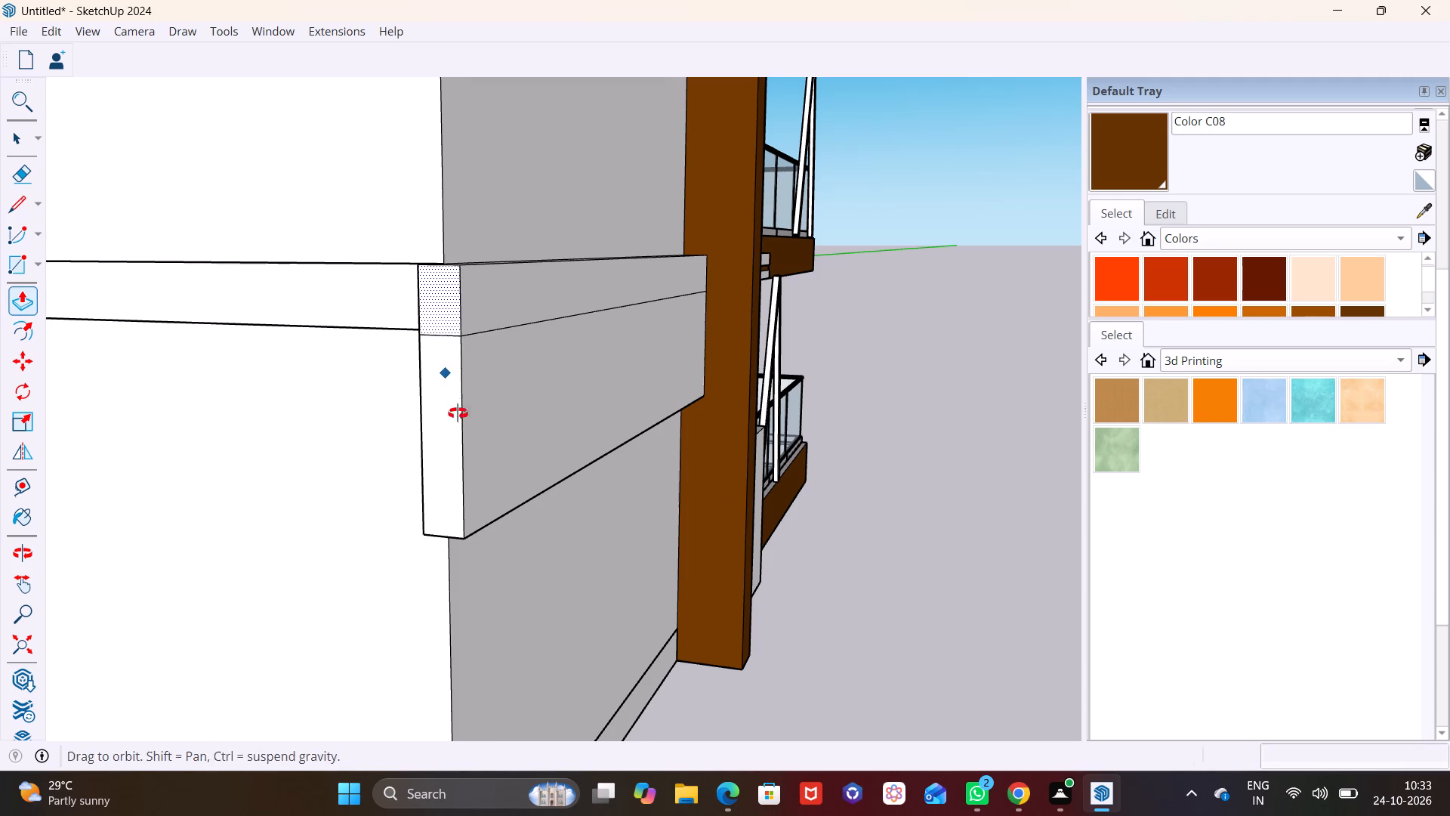
pyautogui.scroll(-1, 458, 413)
pyautogui.moveTo(458, 413); pyautogui.dragTo(461, 422, button='middle')
pyautogui.moveTo(459, 424); pyautogui.dragTo(895, 450, button='middle')
pyautogui.scroll(4, 900, 406)
pyautogui.keyDown('shift'); pyautogui.moveTo(893, 393); pyautogui.dragTo(493, 410, button='middle'); pyautogui.keyUp('shift')
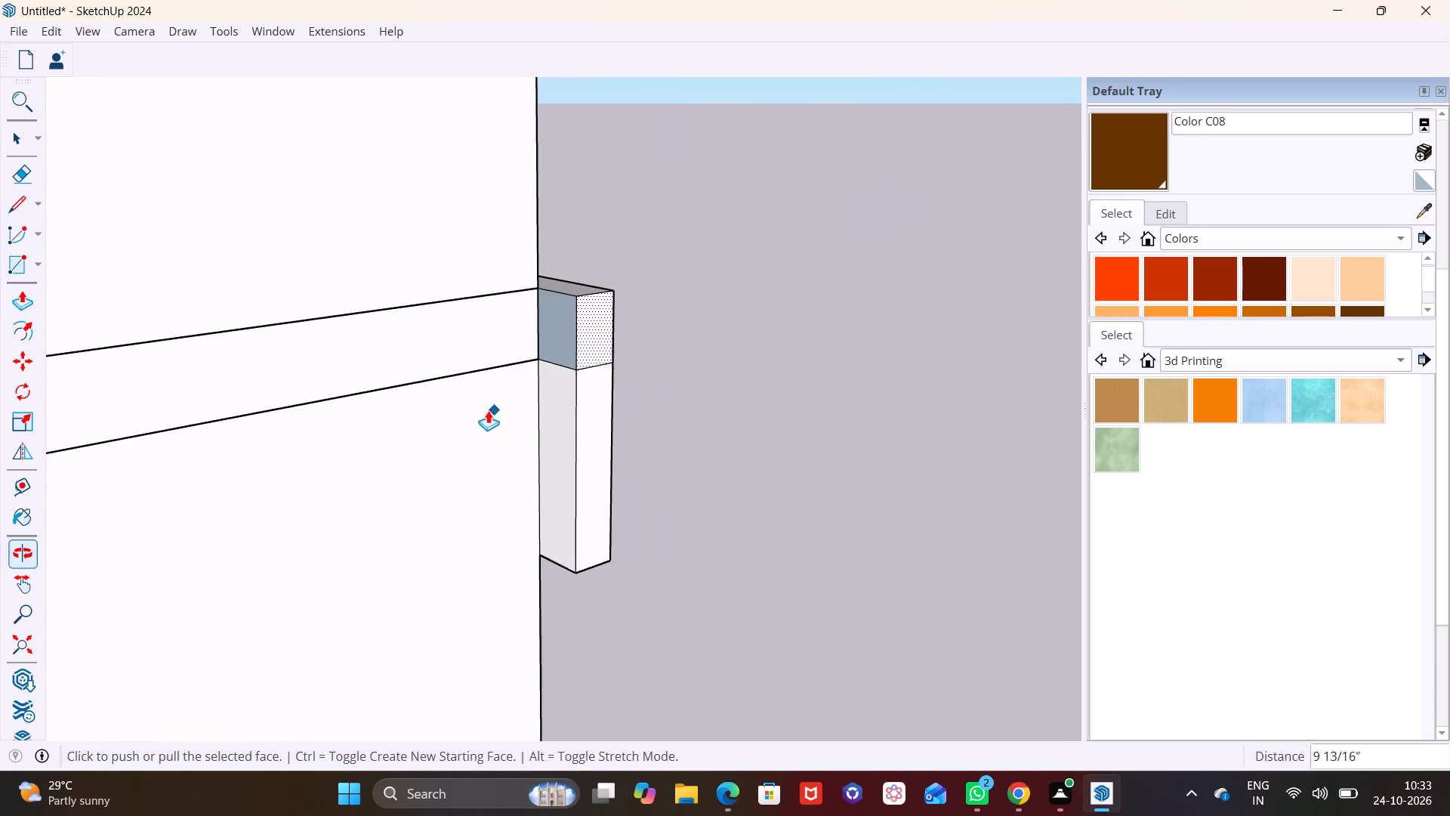
pyautogui.moveTo(504, 410); pyautogui.dragTo(704, 364, button='middle')
pyautogui.scroll(3, 726, 366)
pyautogui.scroll(-3, 727, 366)
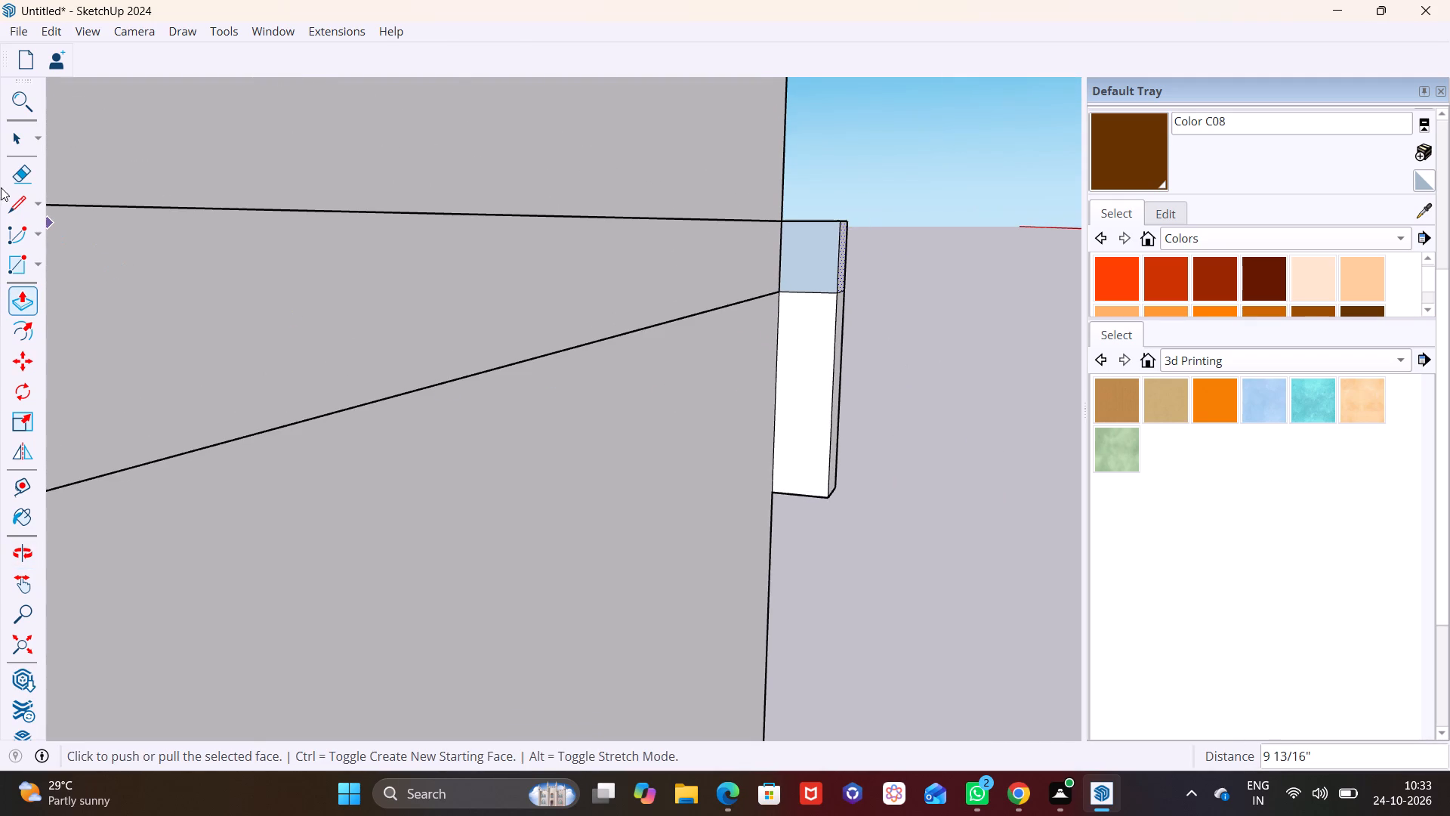
# Draw a rectangle over the back of the projecting block's overhang, from its top at the building corner to its lower outer corner.
pyautogui.click(40, 258)
pyautogui.click(40, 283)
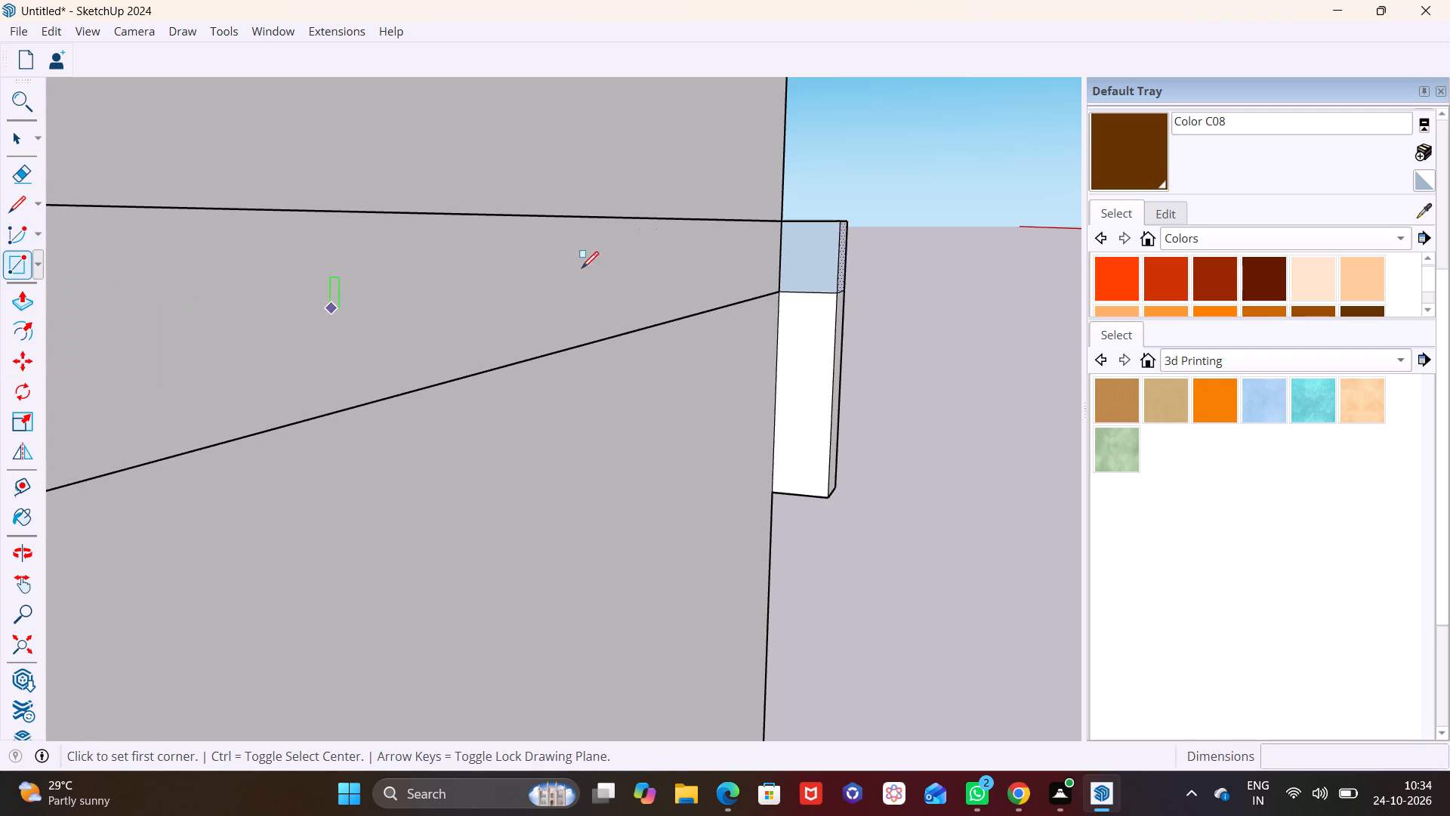
pyautogui.click(788, 225)
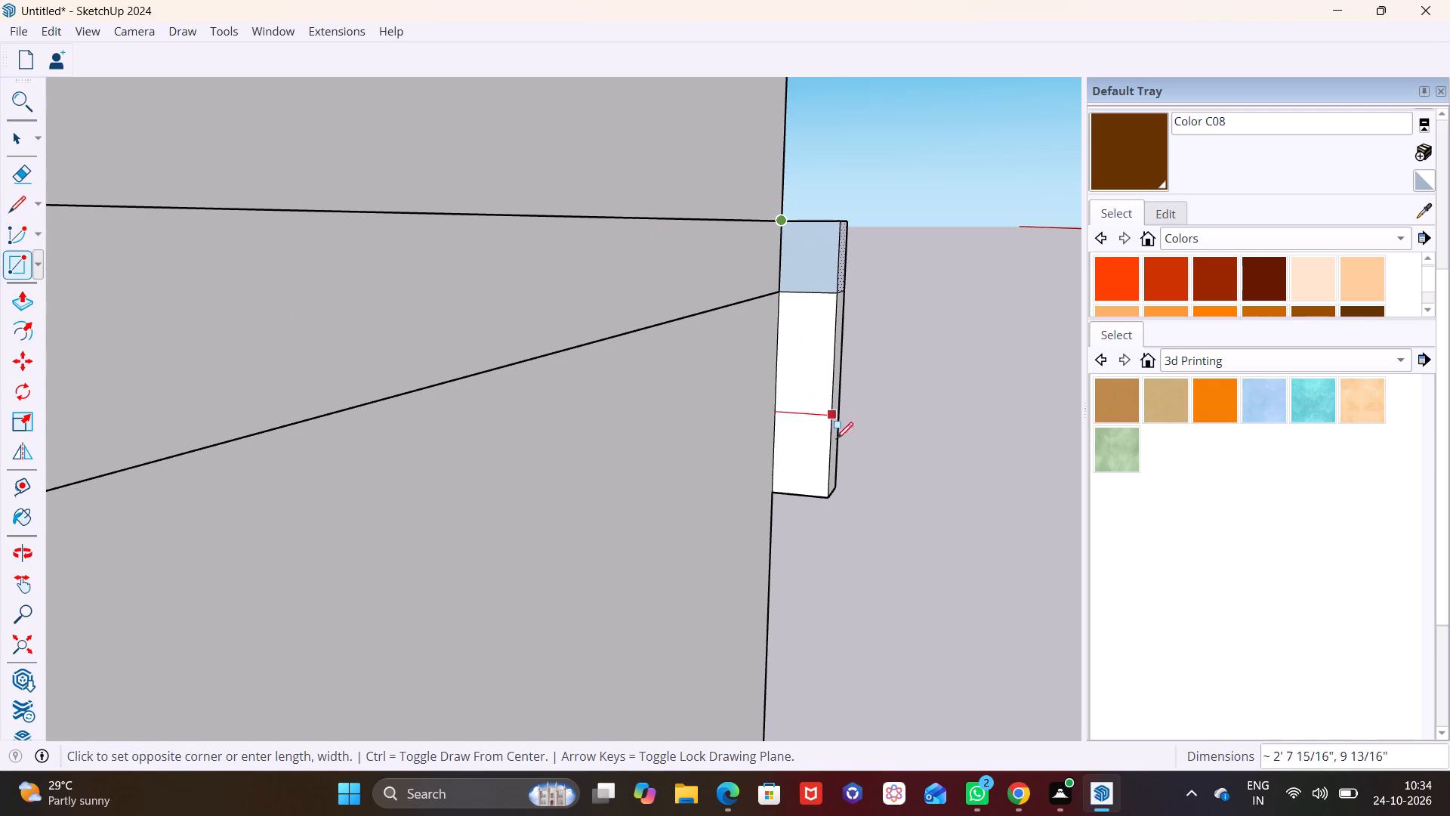
pyautogui.click(827, 492)
pyautogui.press('space')
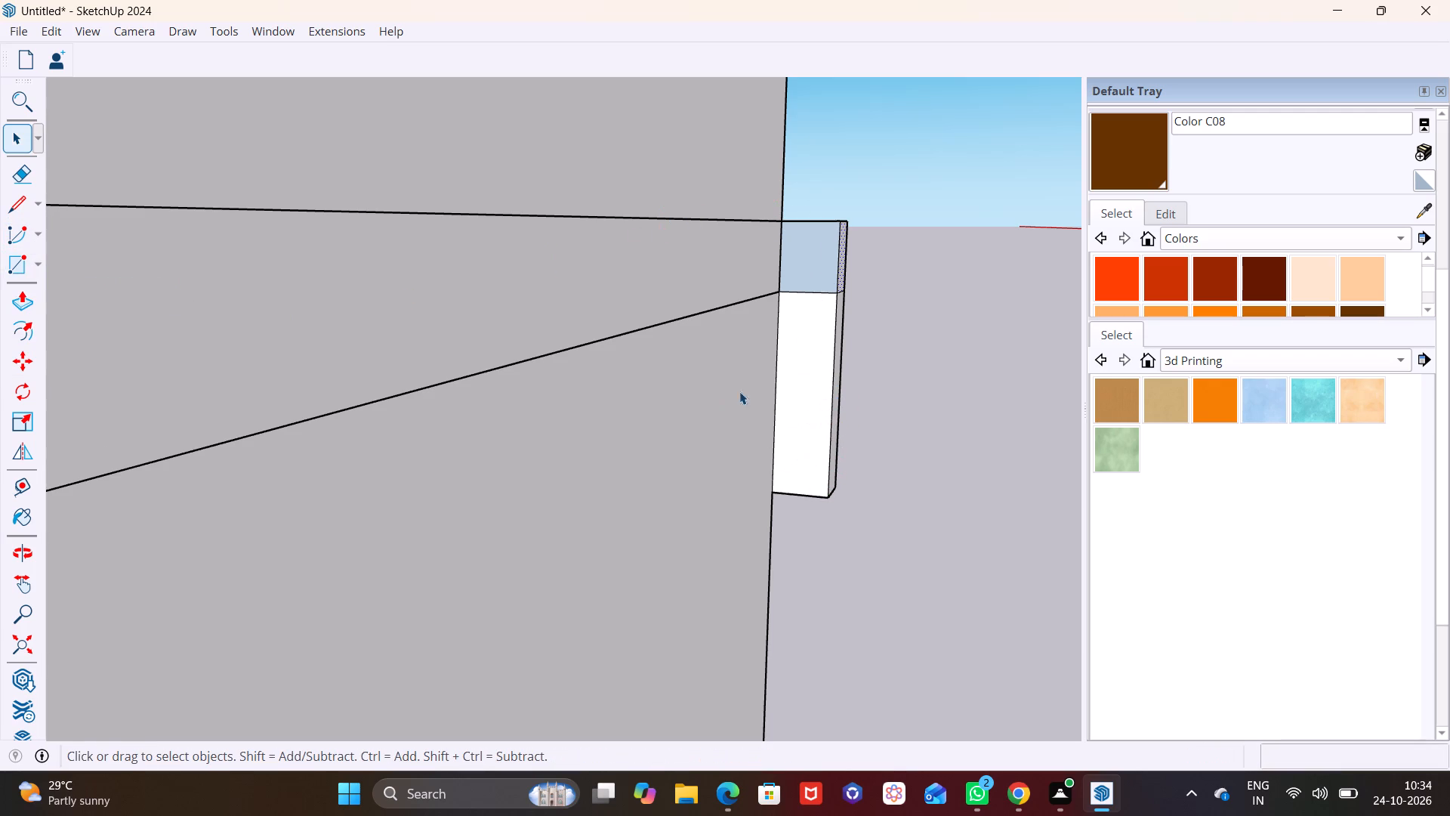
# Push/Pull the lower back face of the overhang along the adjoining side wall by about 11' 2 1/8".
pyautogui.click(798, 377)
pyautogui.click(23, 296)
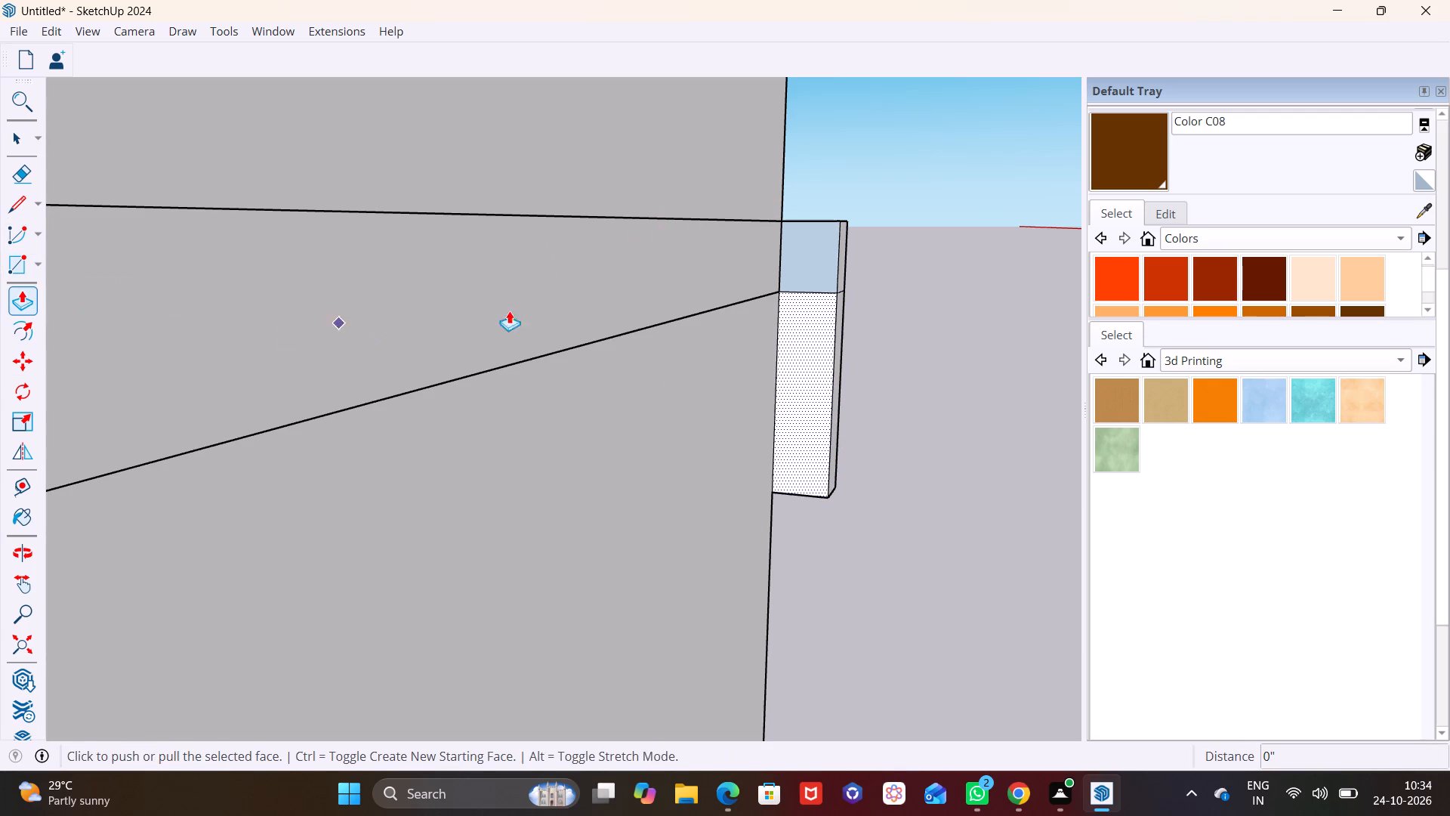
pyautogui.click(811, 330)
pyautogui.scroll(-10, 281, 385)
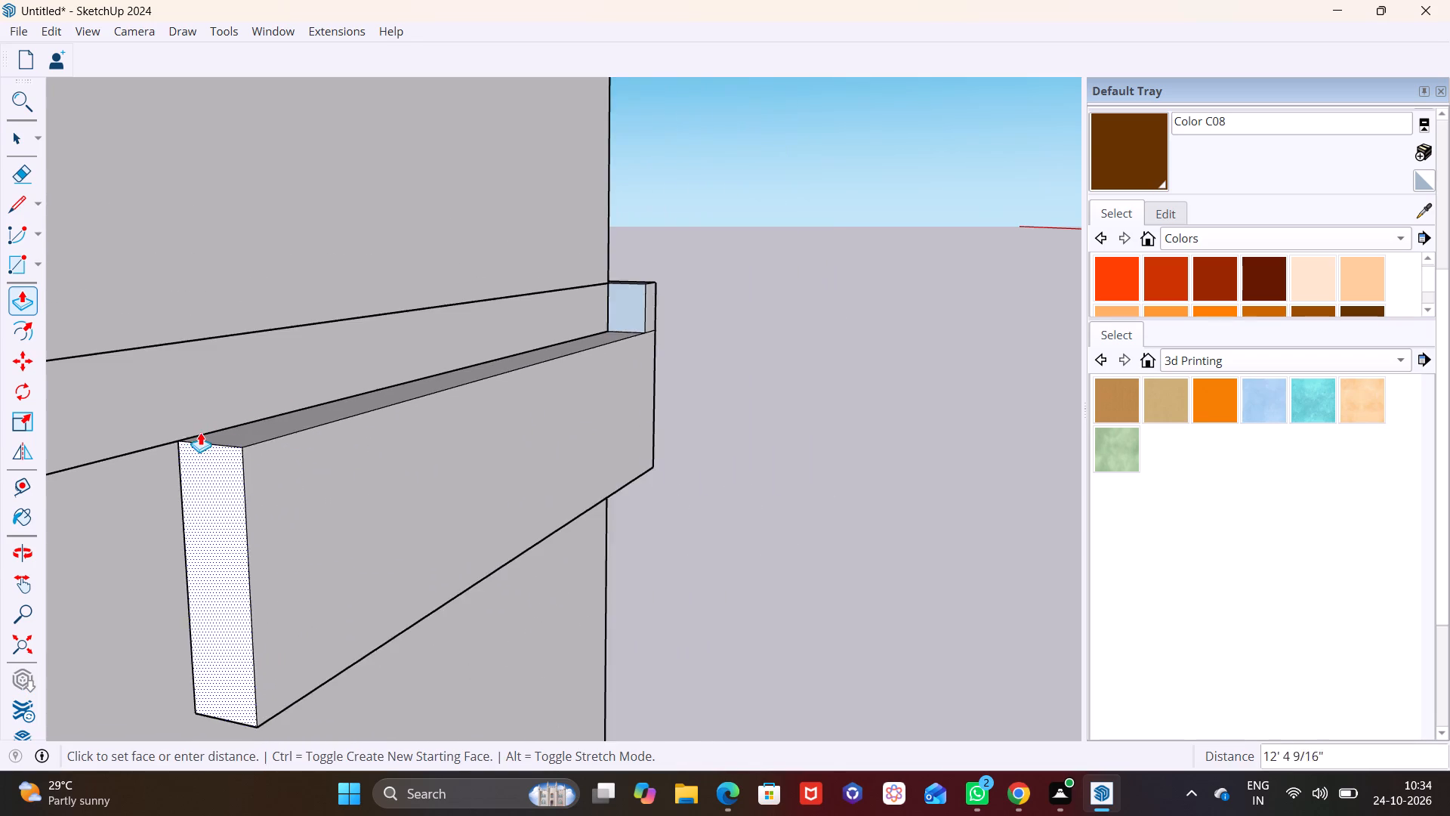
pyautogui.moveTo(189, 436); pyautogui.dragTo(79, 471, button='middle')
pyautogui.click(251, 440)
pyautogui.press('space')
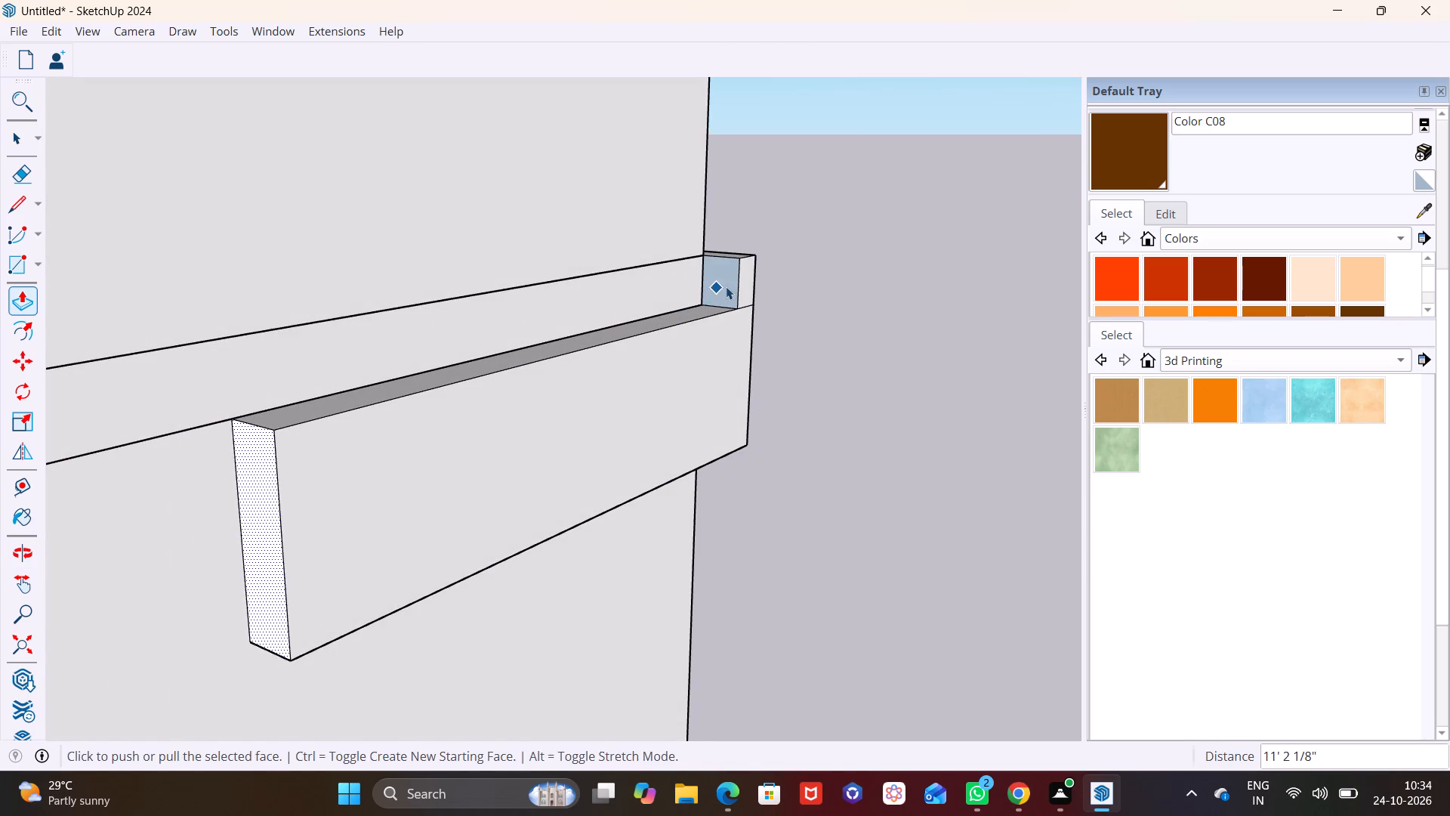
# Push/Pull the upper back face of the overhang along the side wall by 11' 2 1/8", flush with the lower block's end.
pyautogui.click(728, 284)
pyautogui.click(11, 302)
pyautogui.click(730, 277)
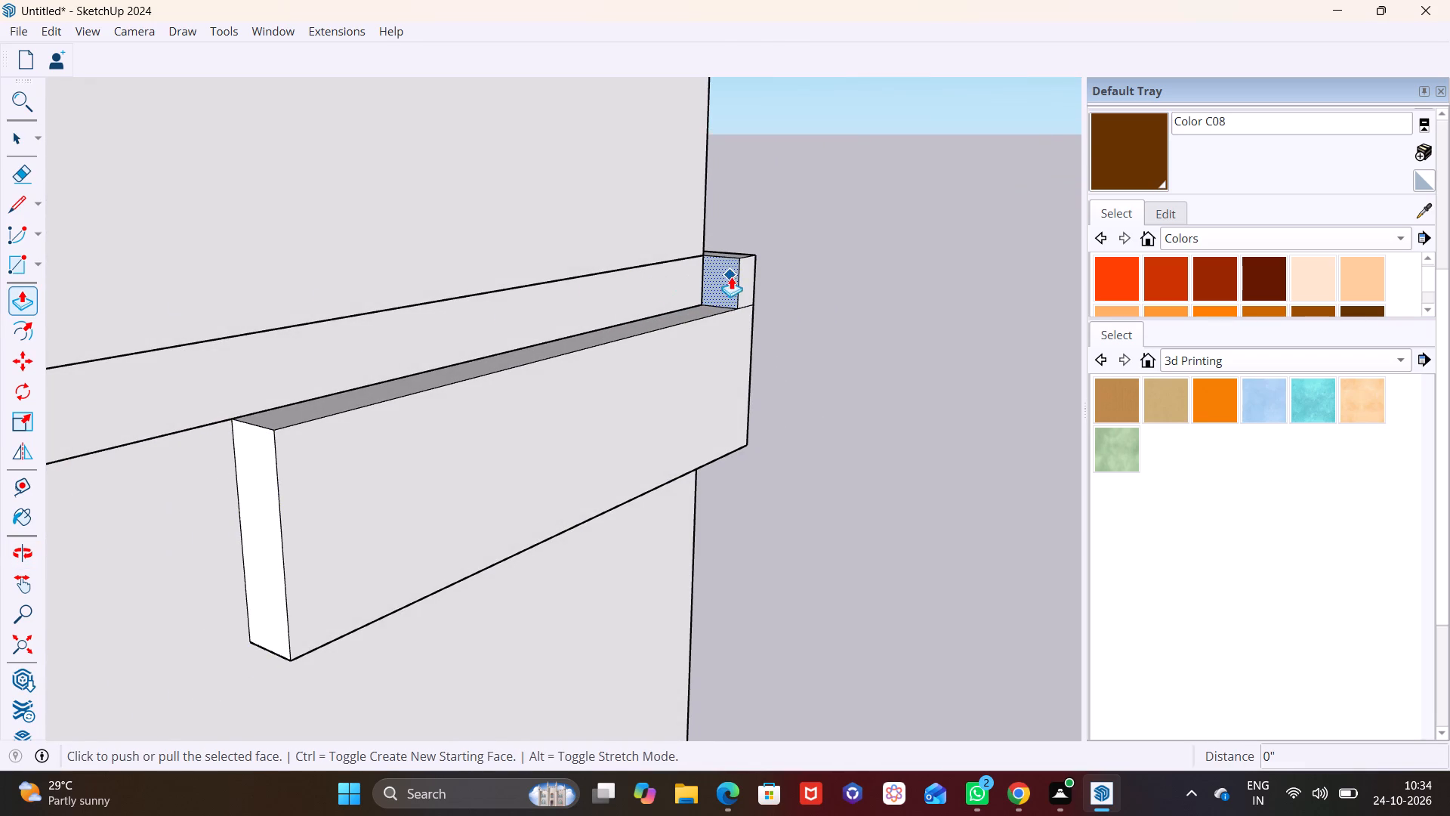
pyautogui.click(281, 476)
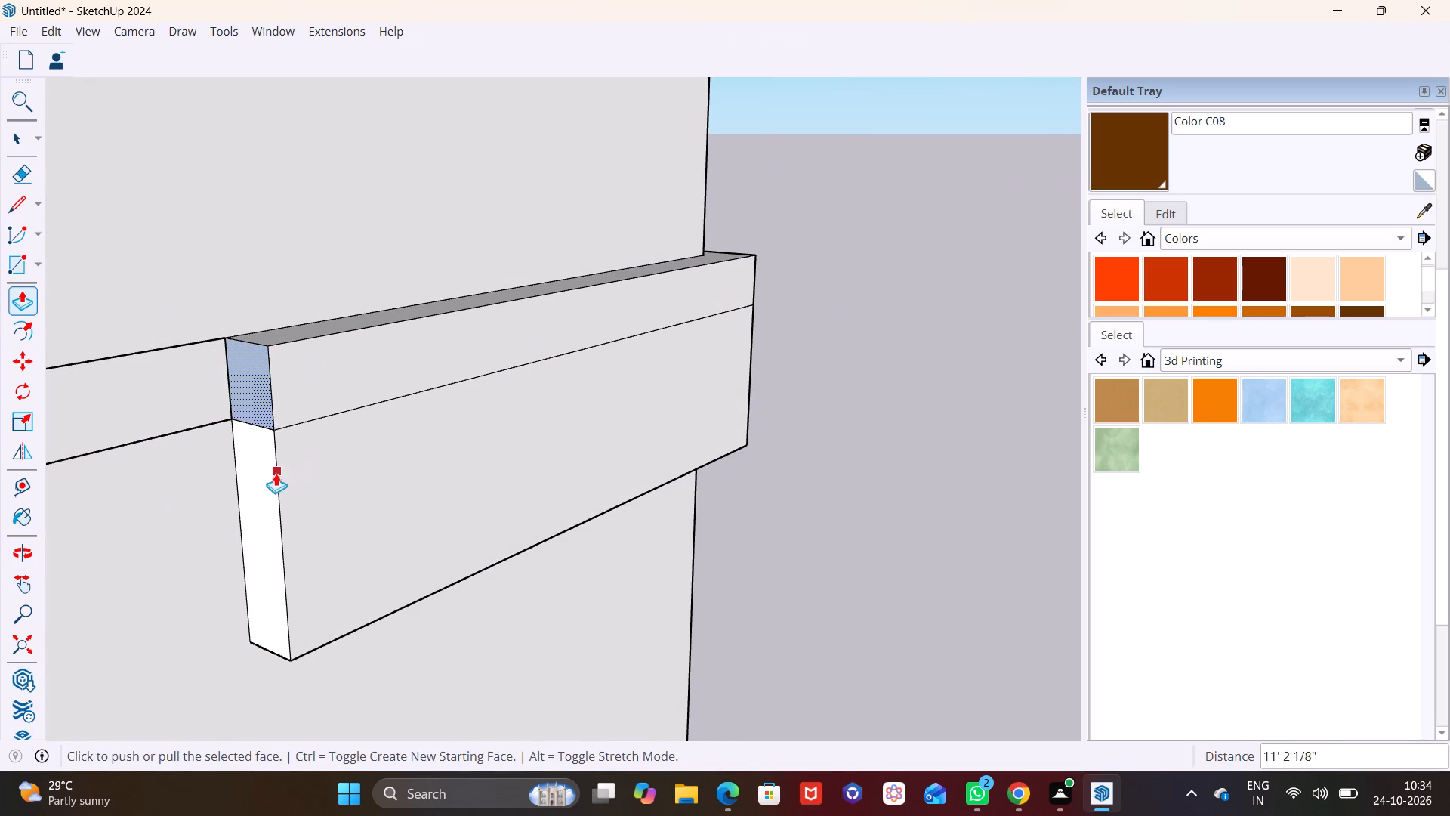
pyautogui.press('space')
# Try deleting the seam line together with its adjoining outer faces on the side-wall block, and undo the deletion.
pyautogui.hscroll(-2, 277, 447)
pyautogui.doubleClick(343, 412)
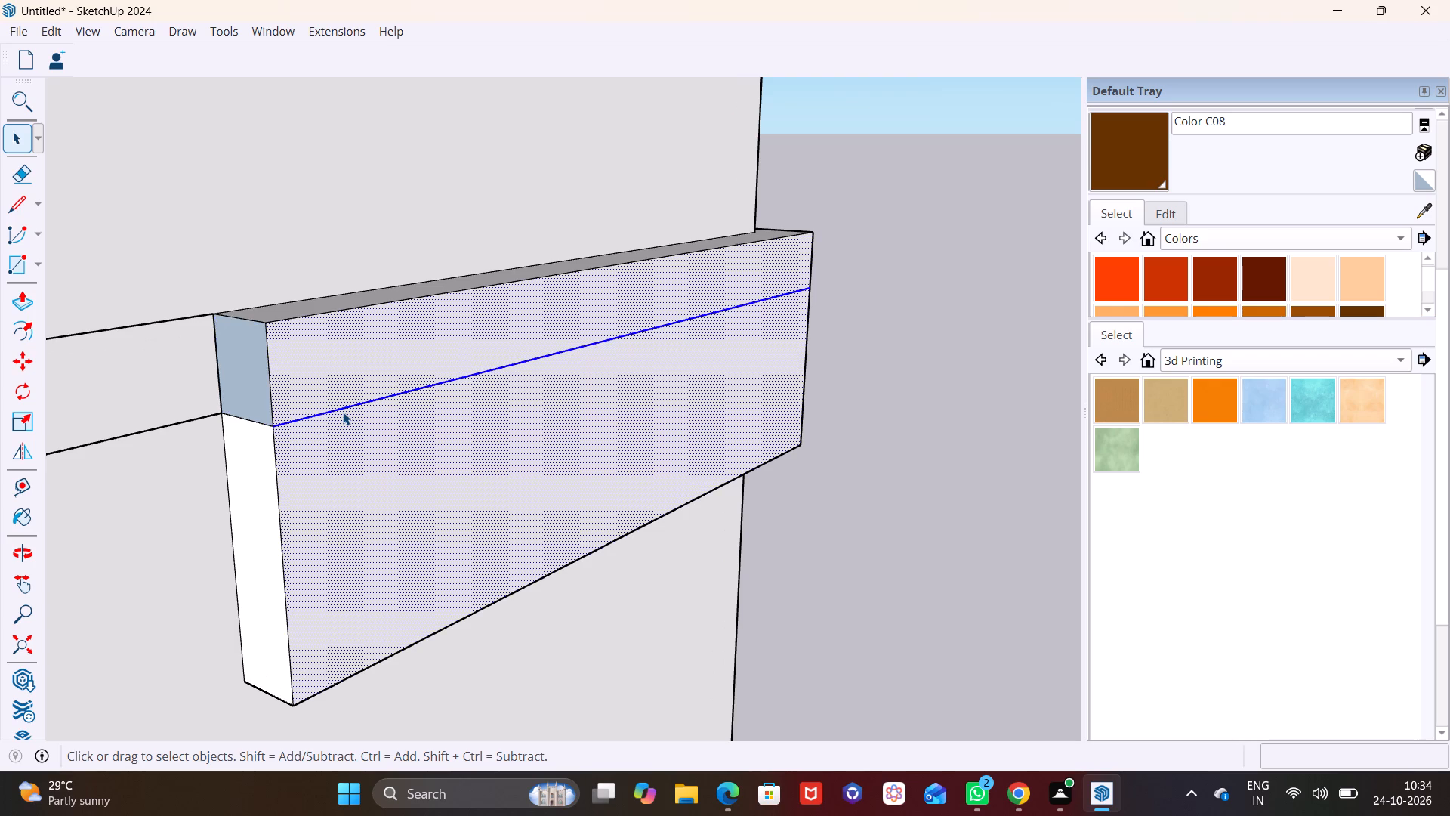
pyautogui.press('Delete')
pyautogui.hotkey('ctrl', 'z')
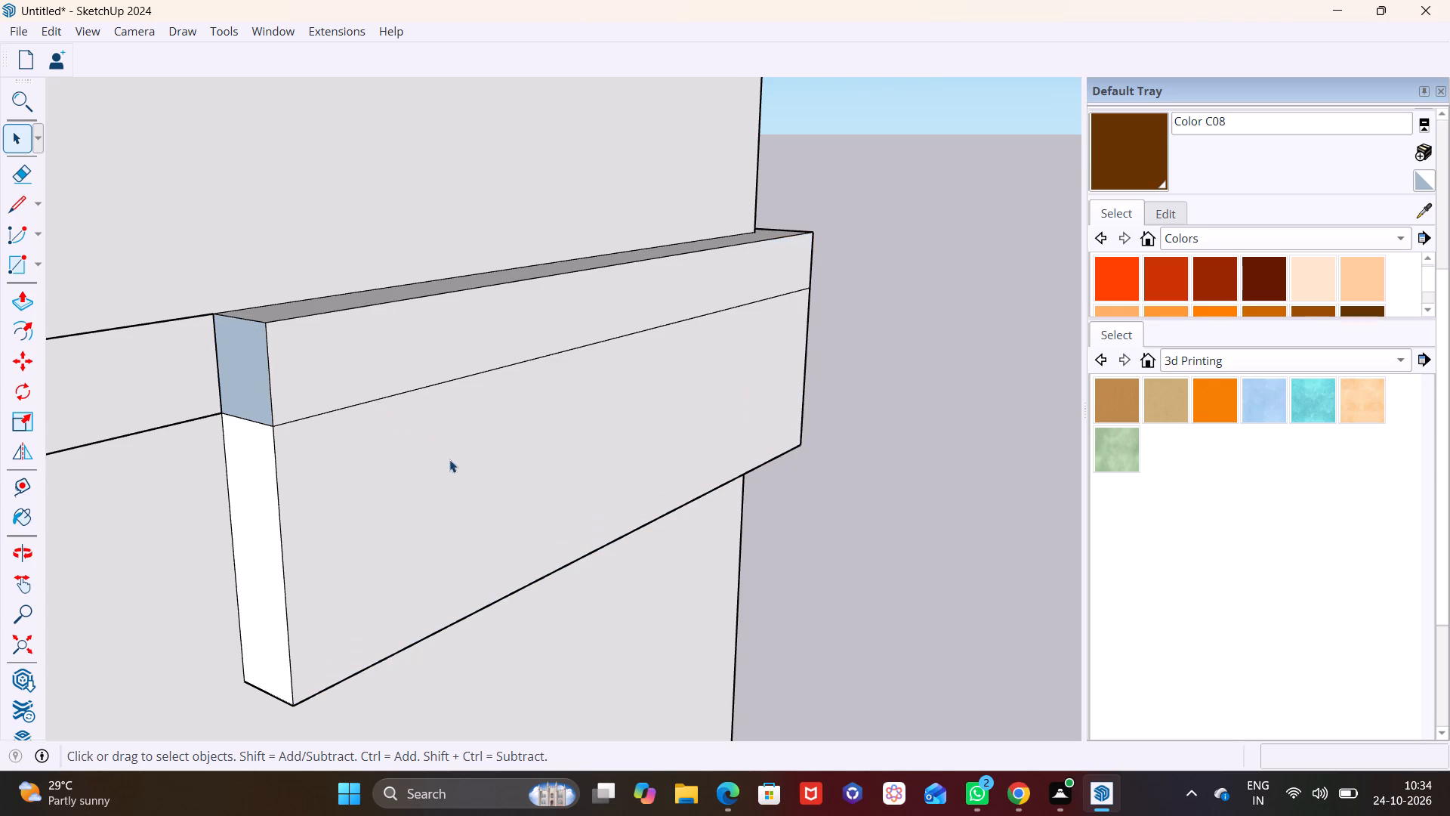
# Examine the wrapped corner block from the side wall and the facade, comparing how far it extends on each side.
pyautogui.moveTo(453, 465); pyautogui.dragTo(57, 485, button='middle')
pyautogui.scroll(-7, 545, 484)
pyautogui.moveTo(550, 527); pyautogui.dragTo(243, 513, button='middle')
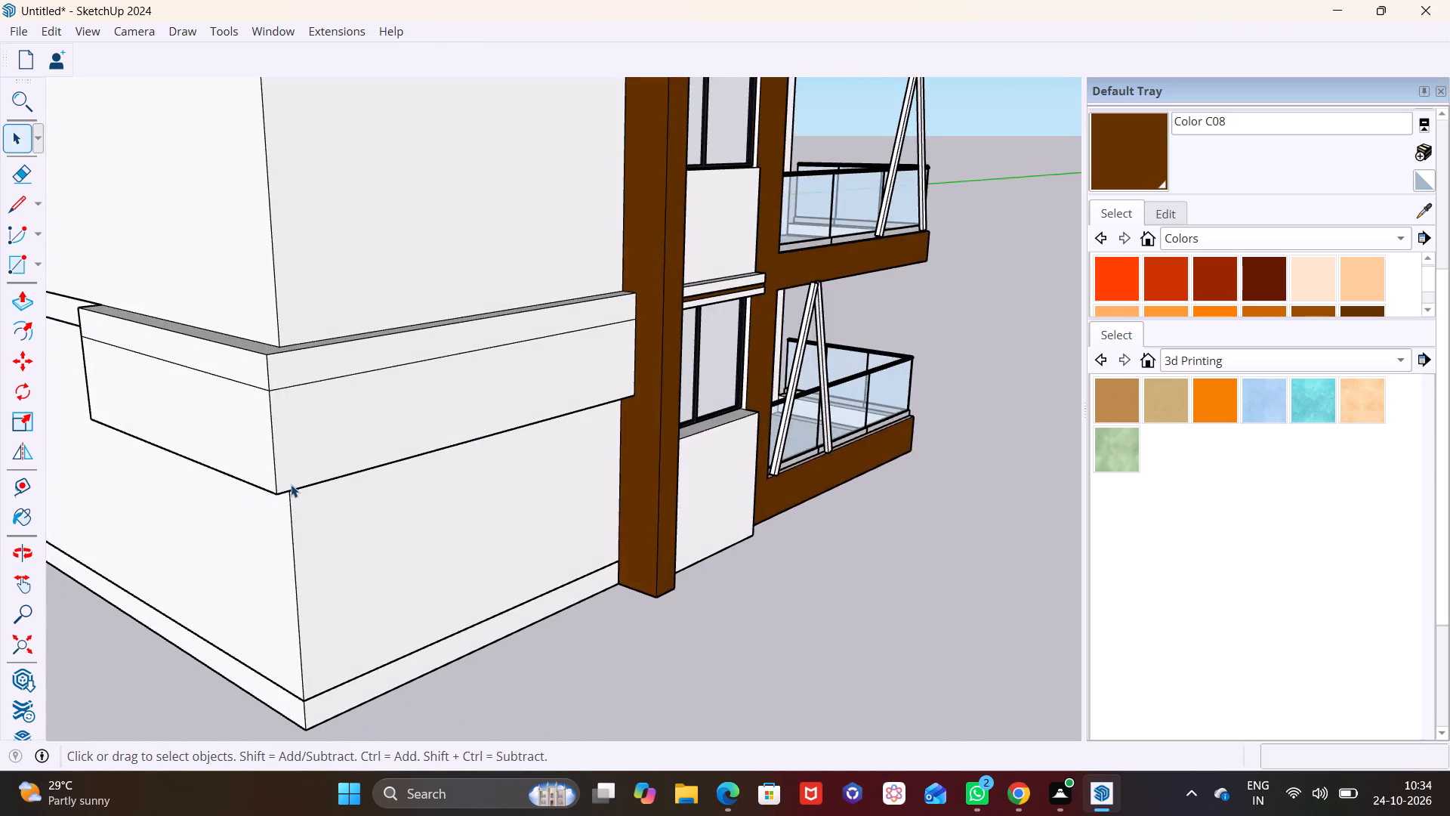
pyautogui.scroll(-6, 292, 484)
pyautogui.keyDown('shift'); pyautogui.moveTo(295, 485); pyautogui.dragTo(561, 499, button='middle'); pyautogui.keyUp('shift')
pyautogui.scroll(2, 512, 484)
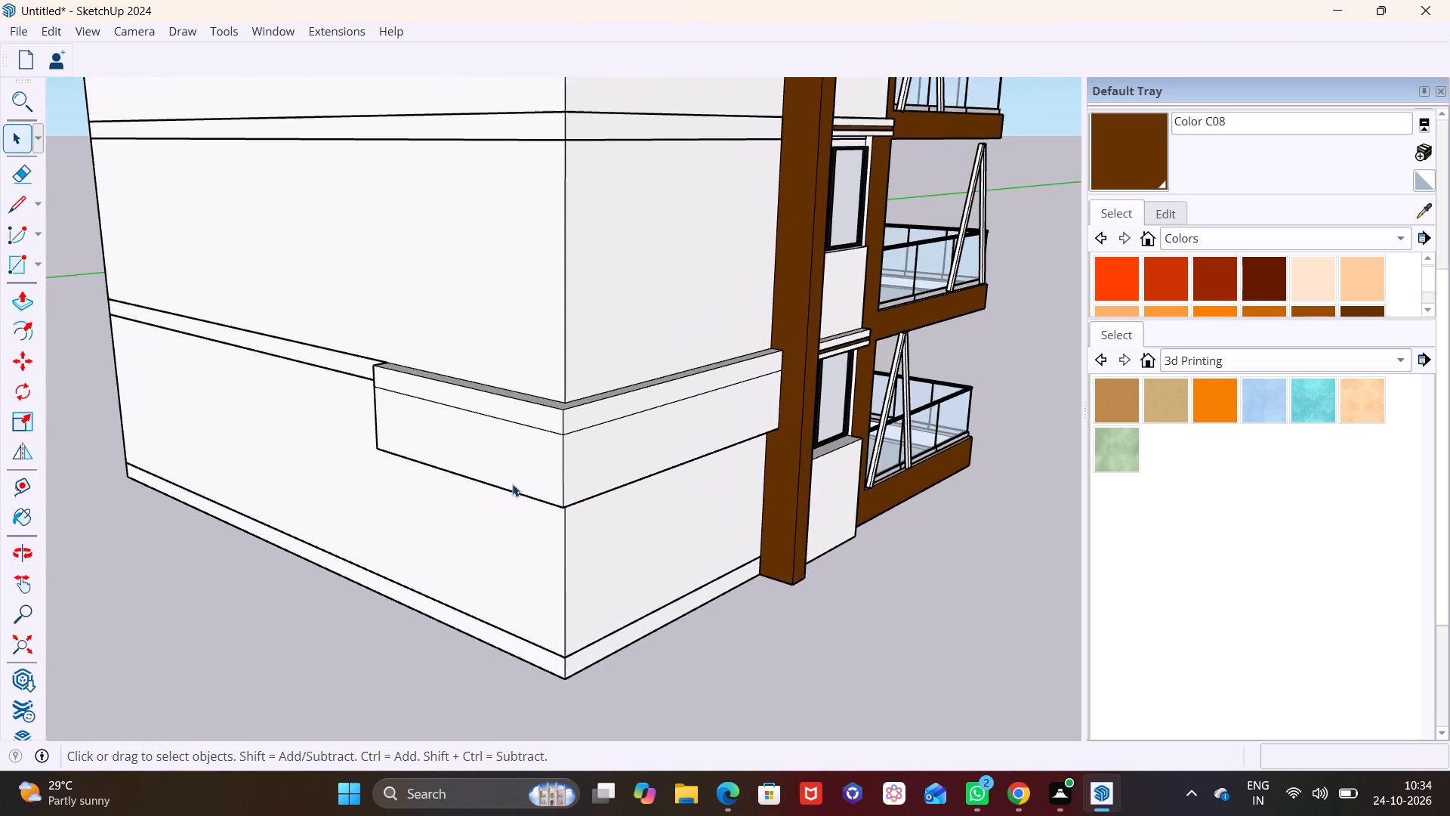
pyautogui.moveTo(512, 481); pyautogui.dragTo(491, 378, button='middle')
pyautogui.scroll(-1, 486, 368)
pyautogui.keyDown('shift'); pyautogui.moveTo(508, 367); pyautogui.dragTo(511, 406, button='middle'); pyautogui.keyUp('shift')
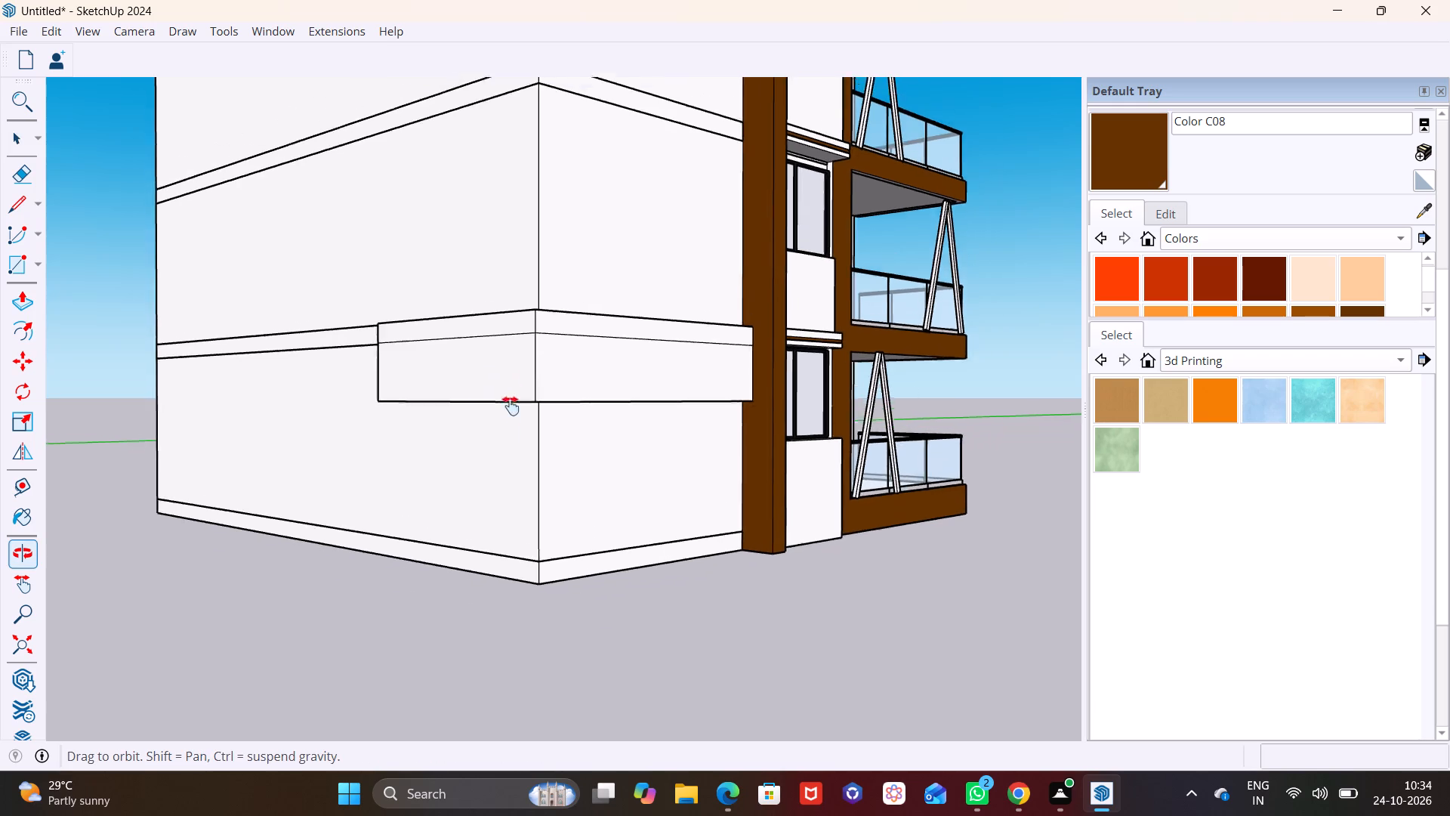
pyautogui.keyDown('shift'); pyautogui.moveTo(511, 406); pyautogui.dragTo(395, 683, button='middle'); pyautogui.keyUp('shift')
pyautogui.keyDown('shift'); pyautogui.moveTo(445, 626); pyautogui.dragTo(551, 558, button='middle'); pyautogui.keyUp('shift')
pyautogui.moveTo(443, 576); pyautogui.dragTo(705, 580, button='middle')
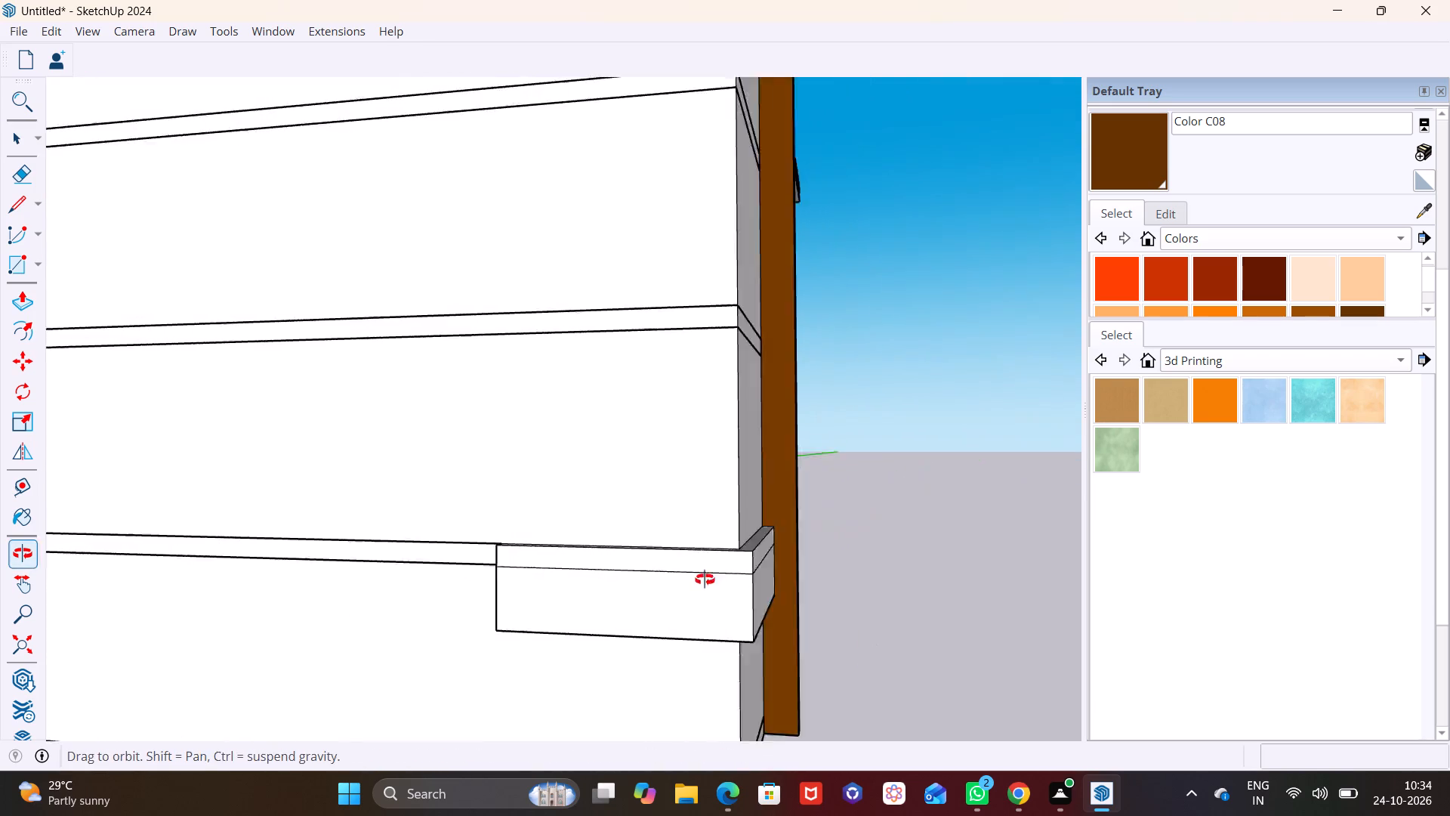
pyautogui.moveTo(705, 580); pyautogui.dragTo(806, 569, button='middle')
pyautogui.scroll(7, 652, 573)
pyautogui.moveTo(695, 571); pyautogui.dragTo(862, 597, button='middle')
pyautogui.keyDown('shift'); pyautogui.moveTo(862, 595); pyautogui.dragTo(773, 546, button='middle'); pyautogui.keyUp('shift')
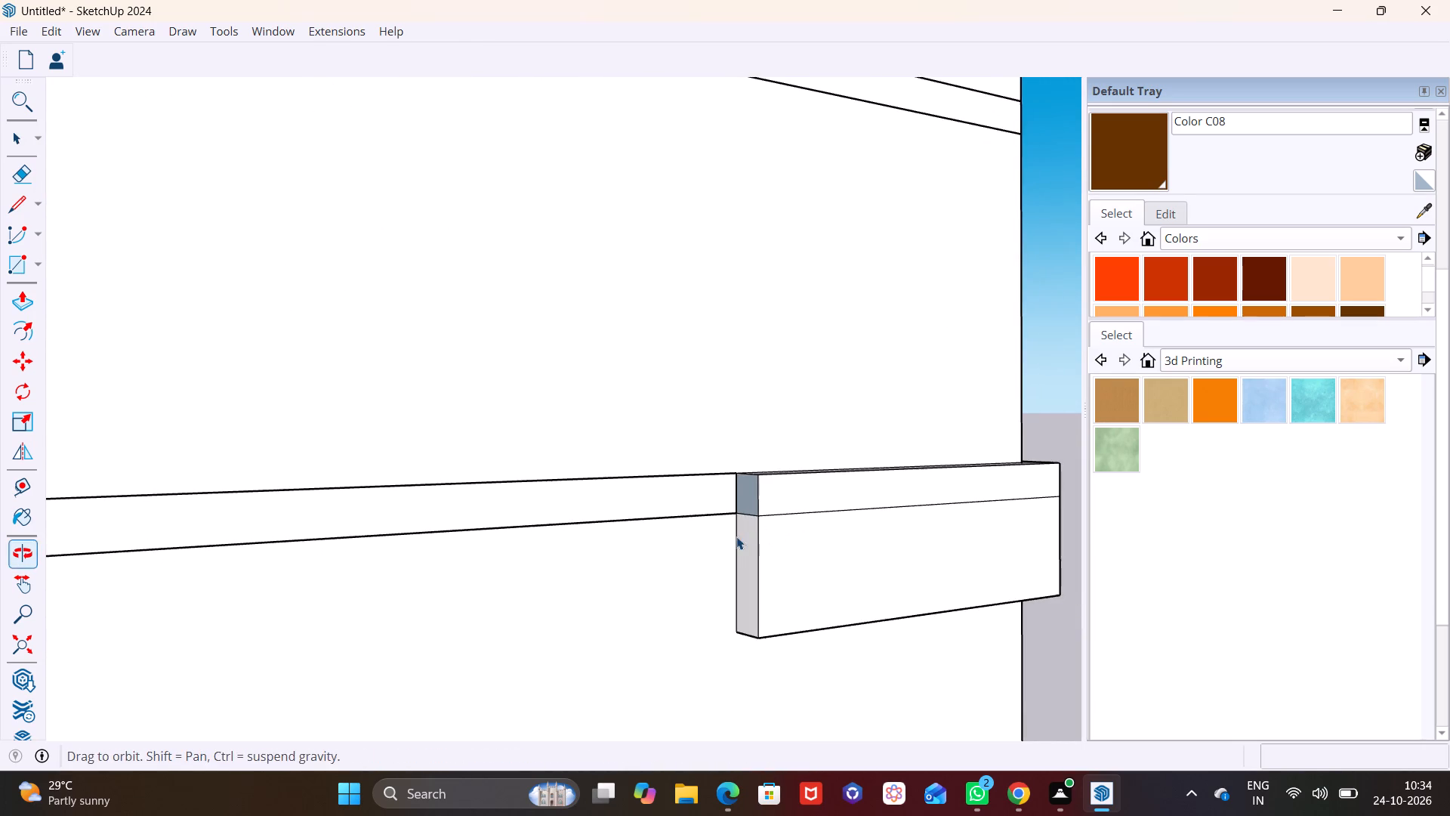
# Push/Pull the lower end face of the side-wall block further along the wall by about 1' 7 7/8".
pyautogui.moveTo(736, 536); pyautogui.dragTo(788, 542, button='middle')
pyautogui.click(839, 593)
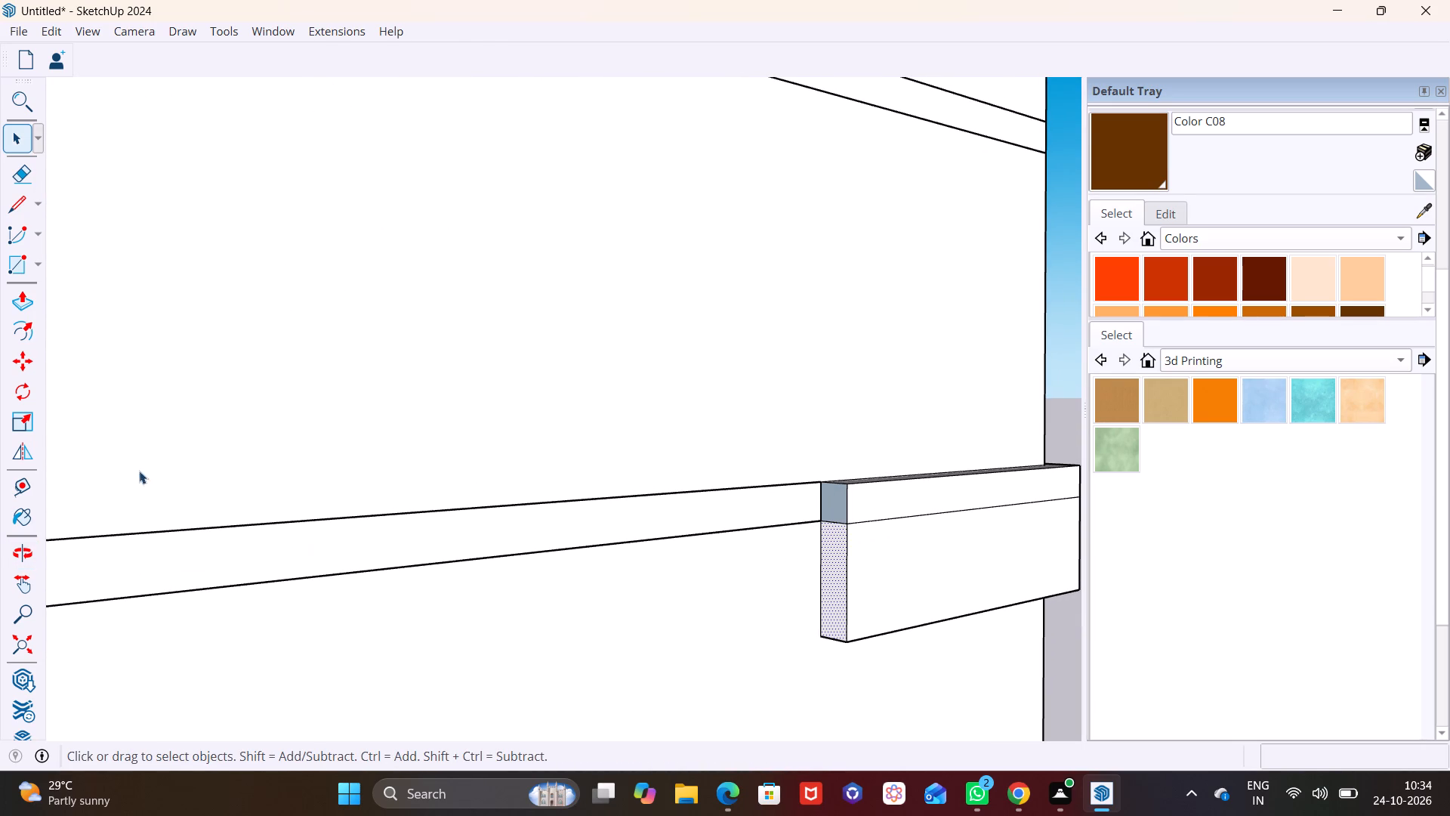
pyautogui.click(29, 300)
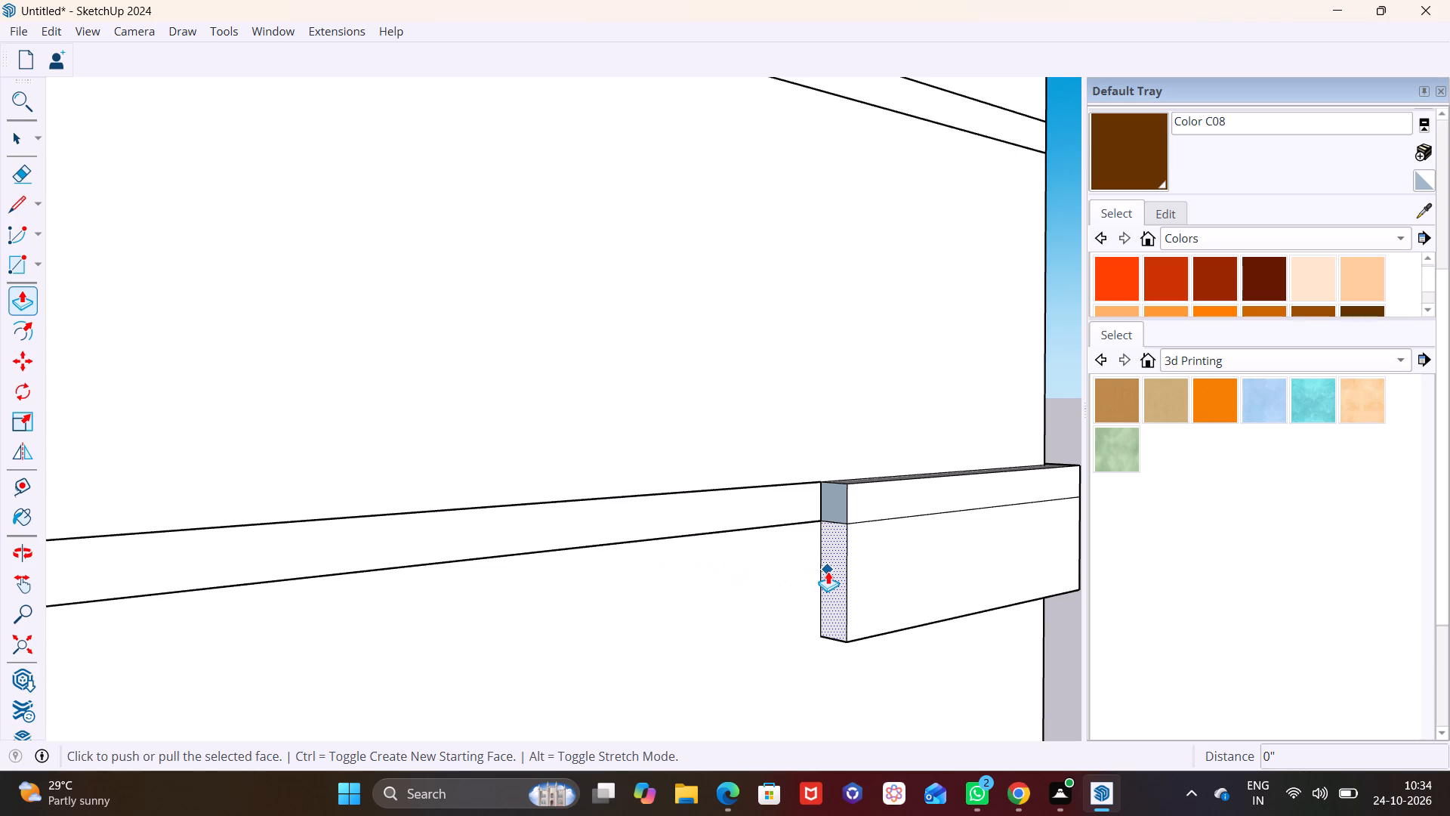
pyautogui.click(829, 571)
pyautogui.click(788, 586)
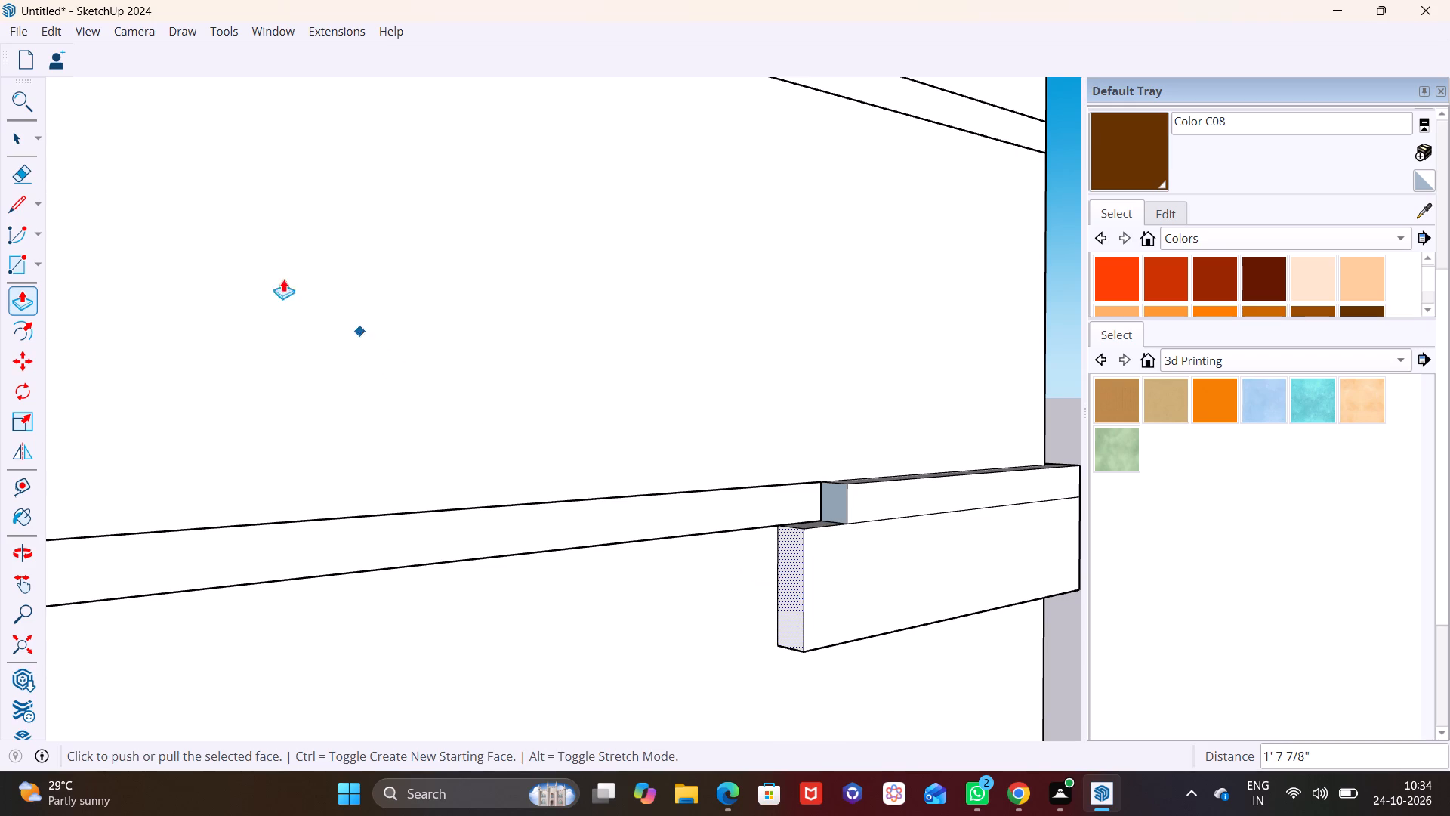
# Push/Pull the upper end face of the side-wall block by 1' 7 7/8", flush with the lower end.
pyautogui.click(11, 129)
pyautogui.click(822, 499)
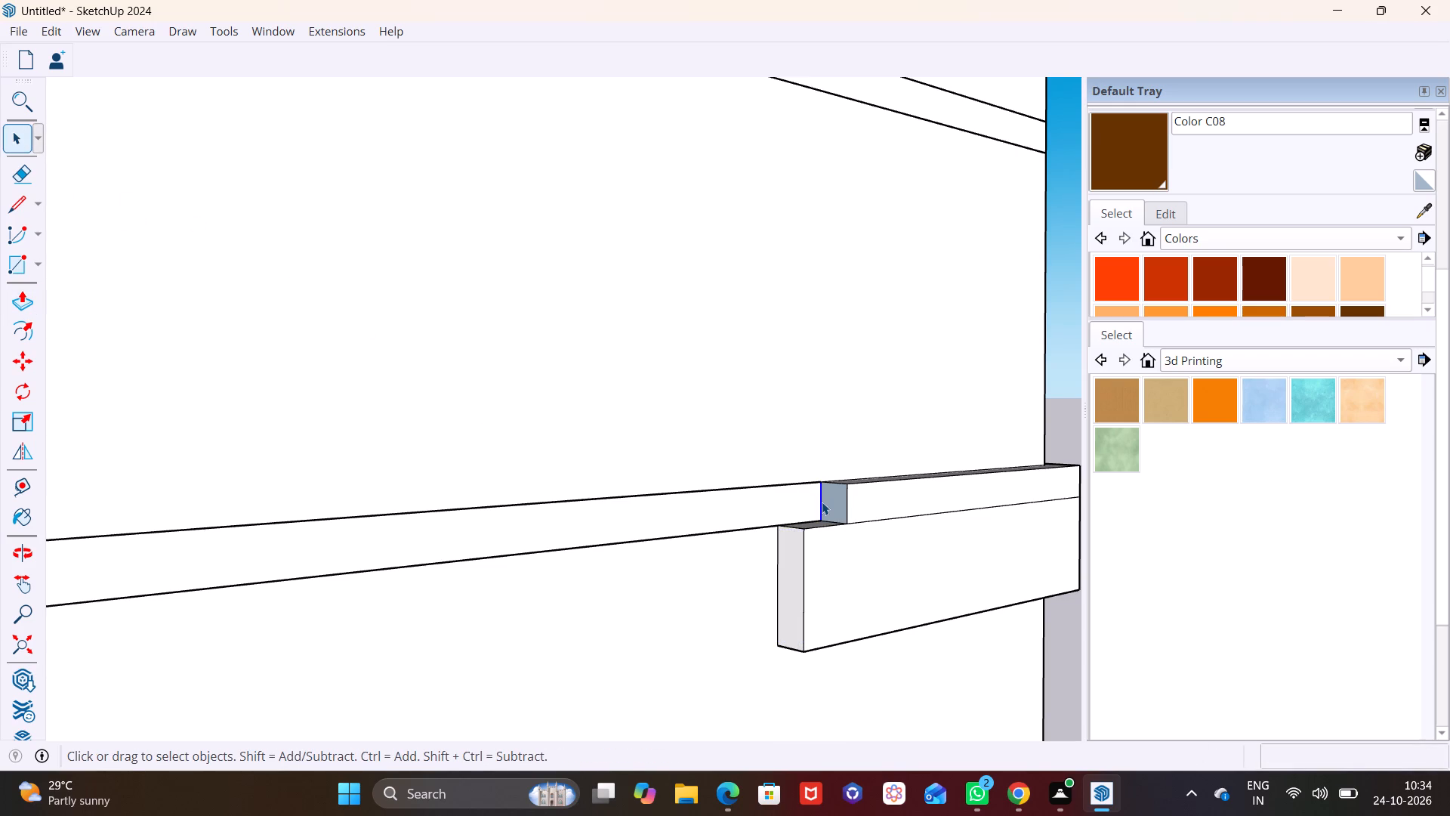
pyautogui.click(830, 507)
pyautogui.click(29, 298)
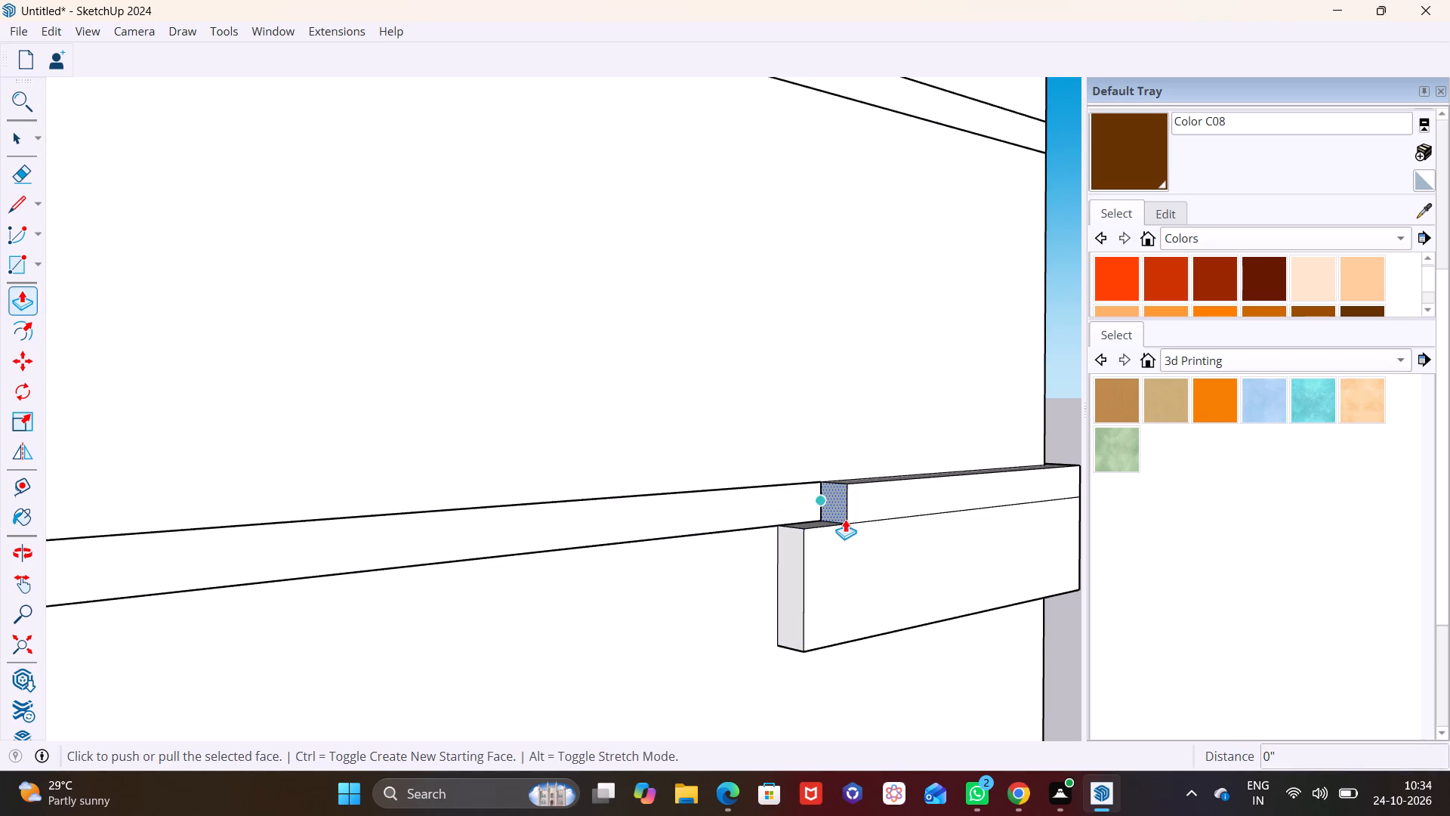
pyautogui.click(836, 502)
pyautogui.click(807, 561)
# Examine the extended corner block against the whole building and the floor bands above it.
pyautogui.scroll(-7, 800, 570)
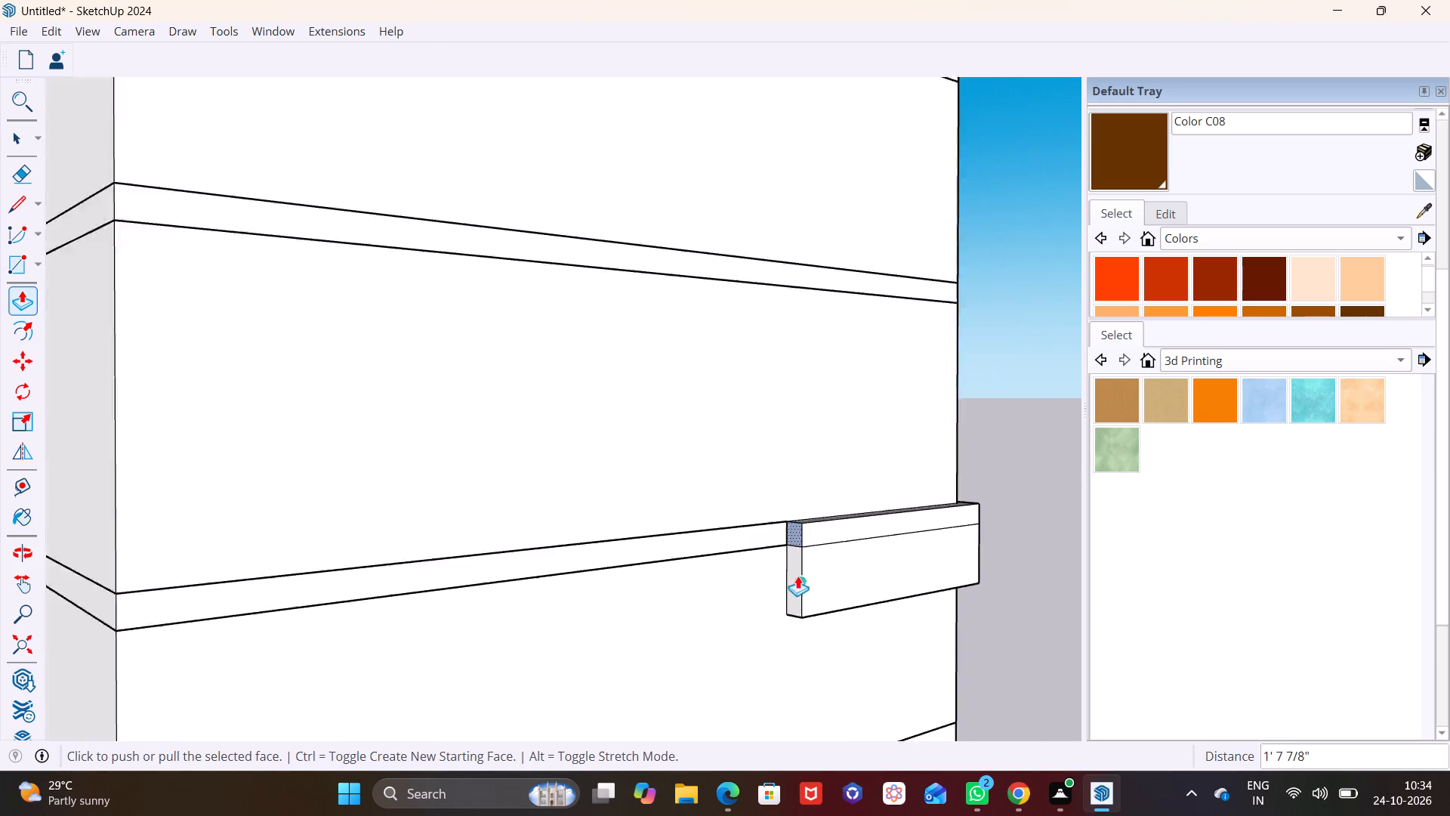
pyautogui.scroll(-1, 797, 576)
pyautogui.moveTo(797, 576); pyautogui.dragTo(232, 591, button='middle')
pyautogui.scroll(-3, 255, 574)
pyautogui.moveTo(269, 571); pyautogui.dragTo(155, 538, button='middle')
pyautogui.moveTo(184, 539); pyautogui.dragTo(491, 570, button='middle')
pyautogui.scroll(3, 500, 578)
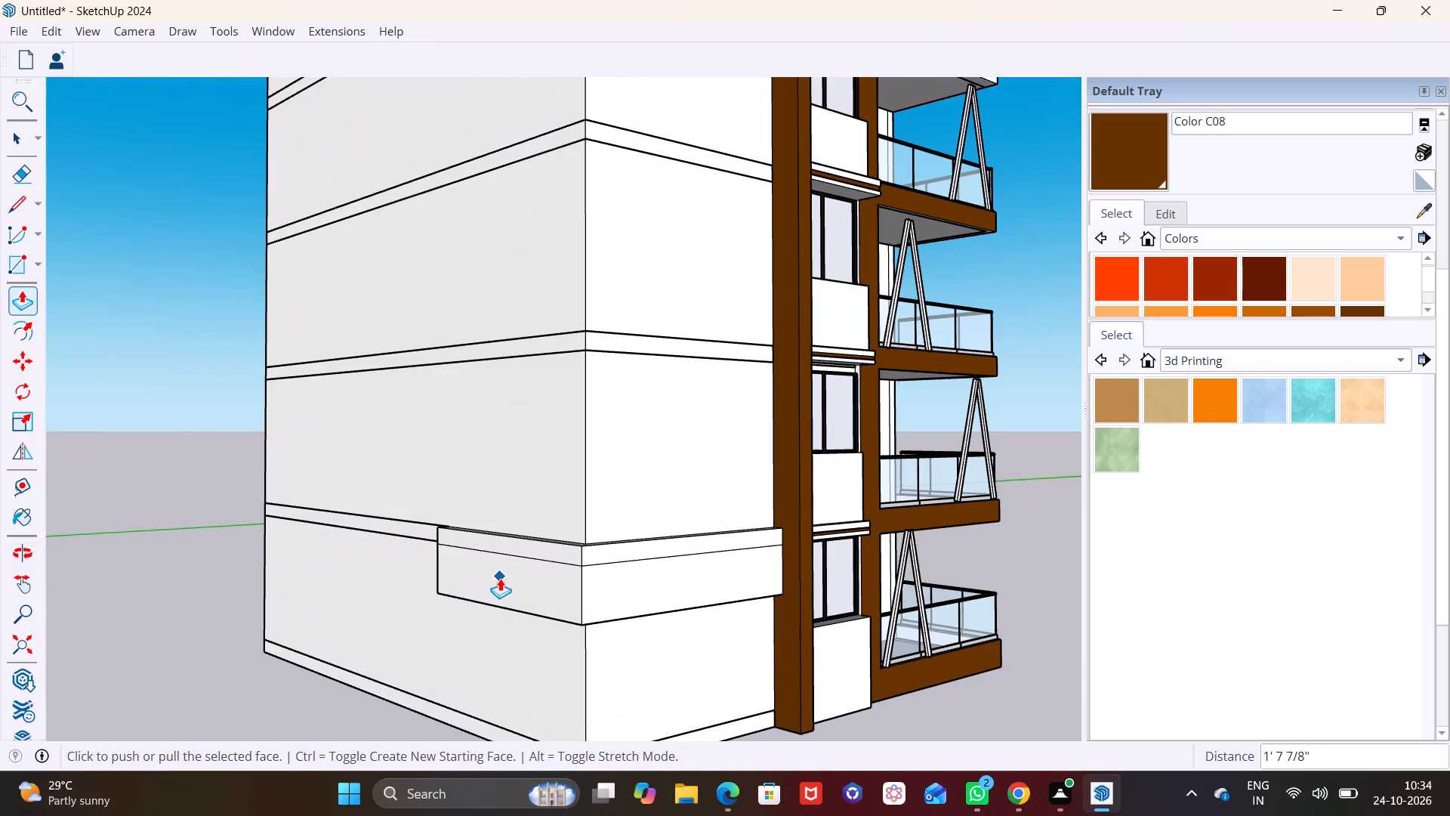
pyautogui.keyDown('shift'); pyautogui.scroll(1, 500, 578); pyautogui.keyUp('shift')
pyautogui.keyDown('shift'); pyautogui.moveTo(500, 578); pyautogui.dragTo(412, 617, button='middle'); pyautogui.keyUp('shift')
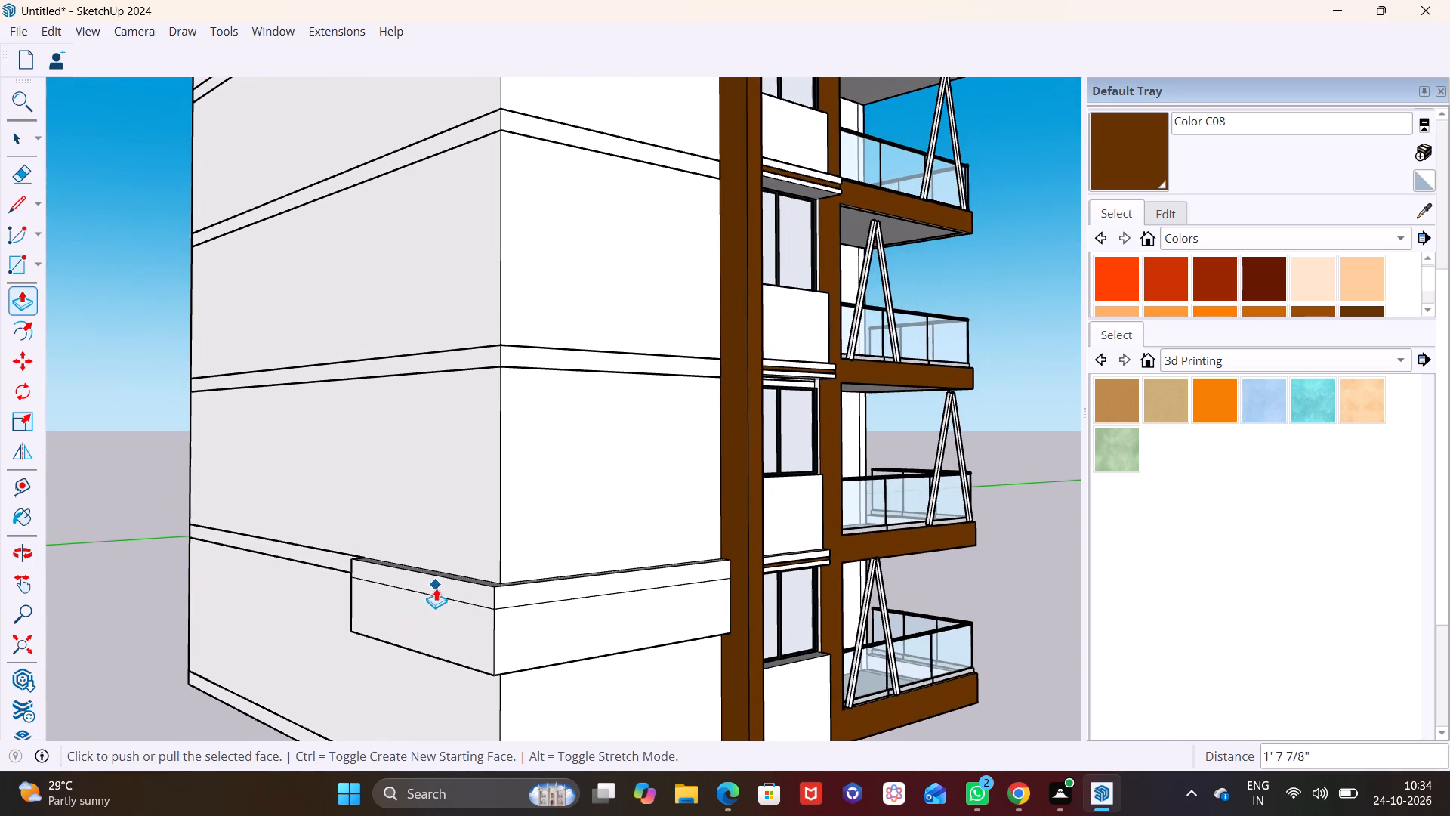
pyautogui.moveTo(434, 596); pyautogui.dragTo(500, 607, button='middle')
pyautogui.scroll(5, 653, 437)
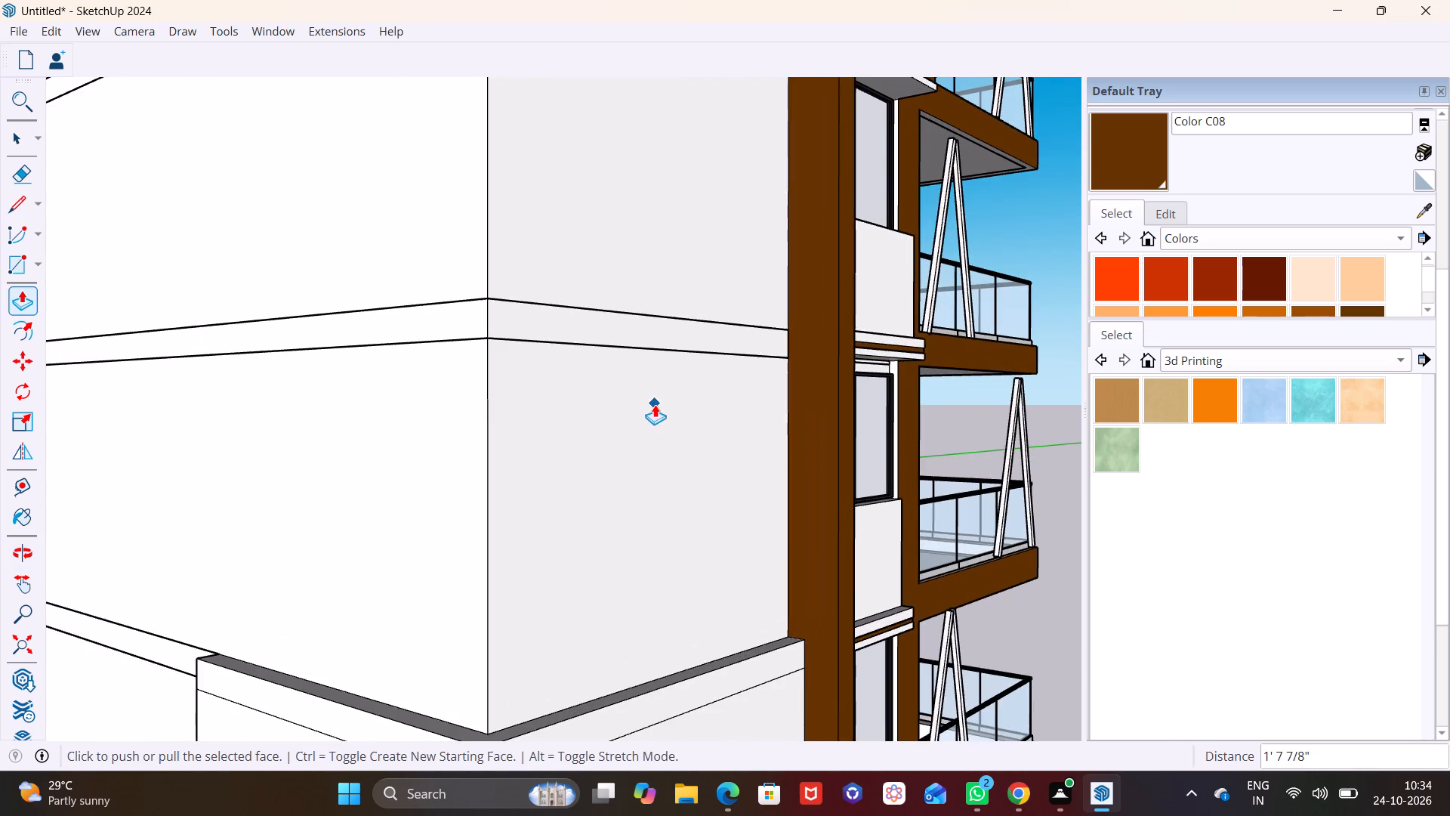
# Draw a rectangle about 4' 1 11/16" by 1' on the floor band above, starting at the brown column's edge.
pyautogui.keyDown('shift'); pyautogui.moveTo(640, 406); pyautogui.dragTo(469, 524, button='middle'); pyautogui.keyUp('shift')
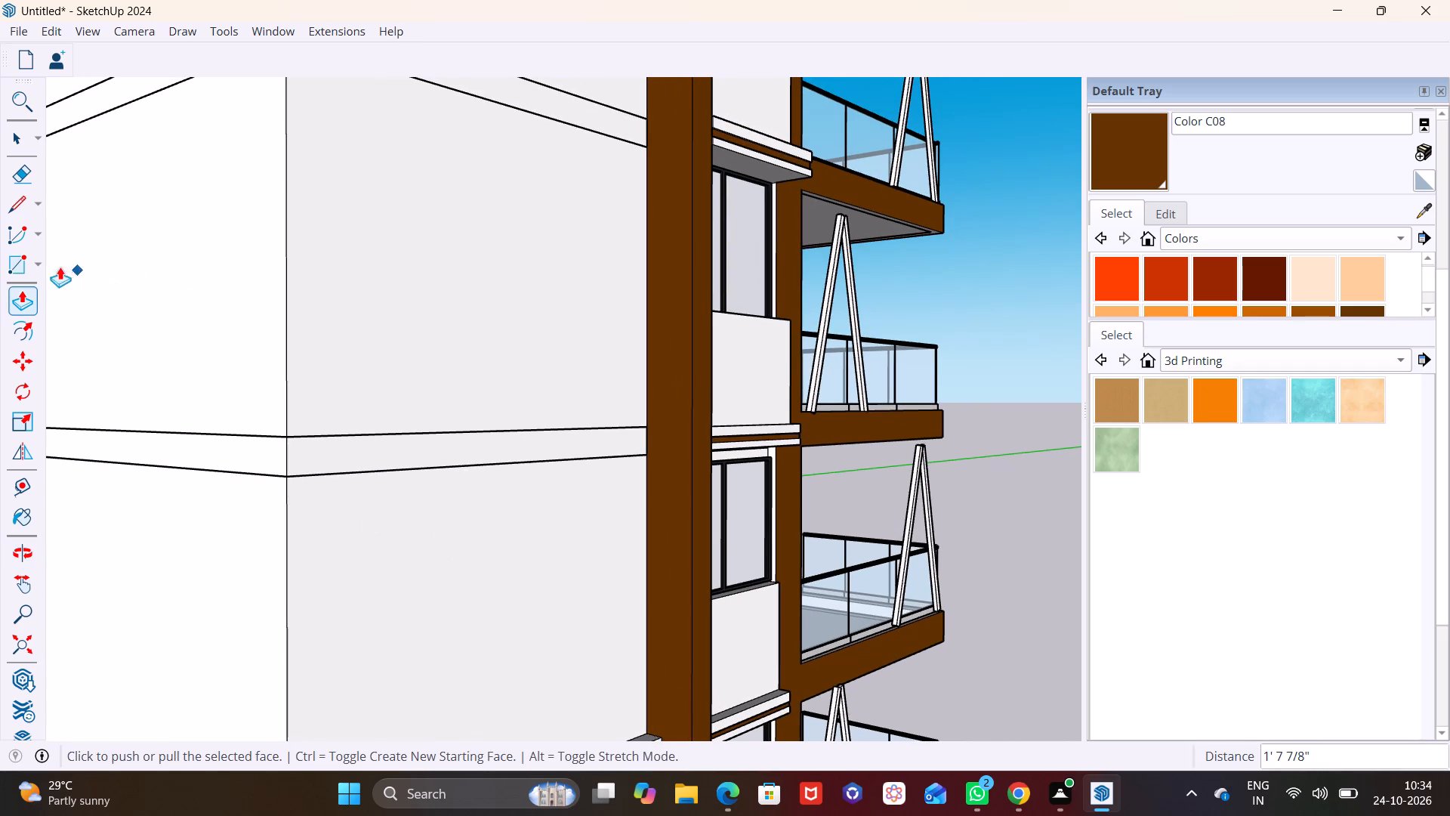
pyautogui.click(33, 258)
pyautogui.click(47, 287)
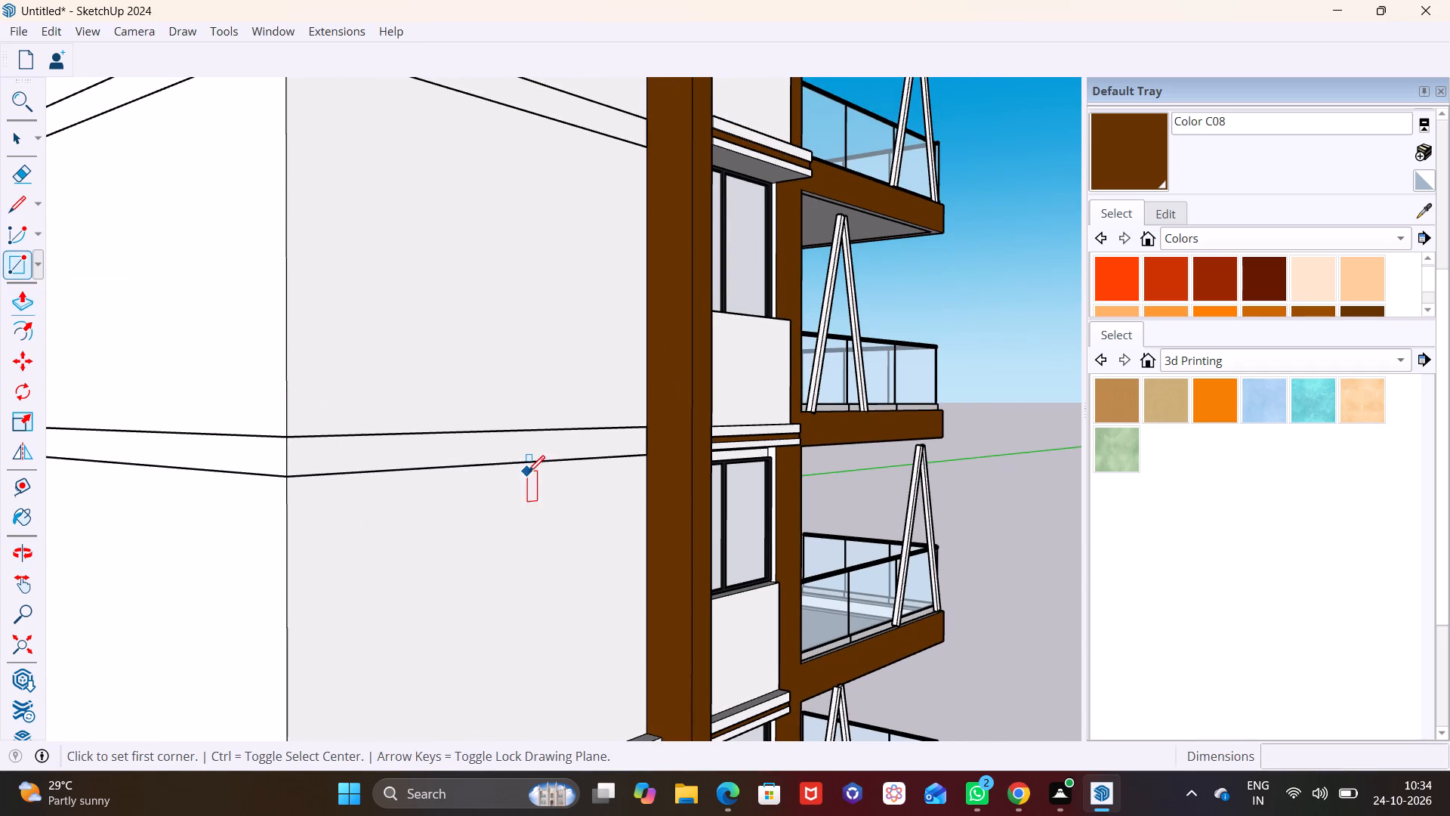
pyautogui.moveTo(528, 472); pyautogui.dragTo(400, 510, button='middle')
pyautogui.scroll(3, 454, 508)
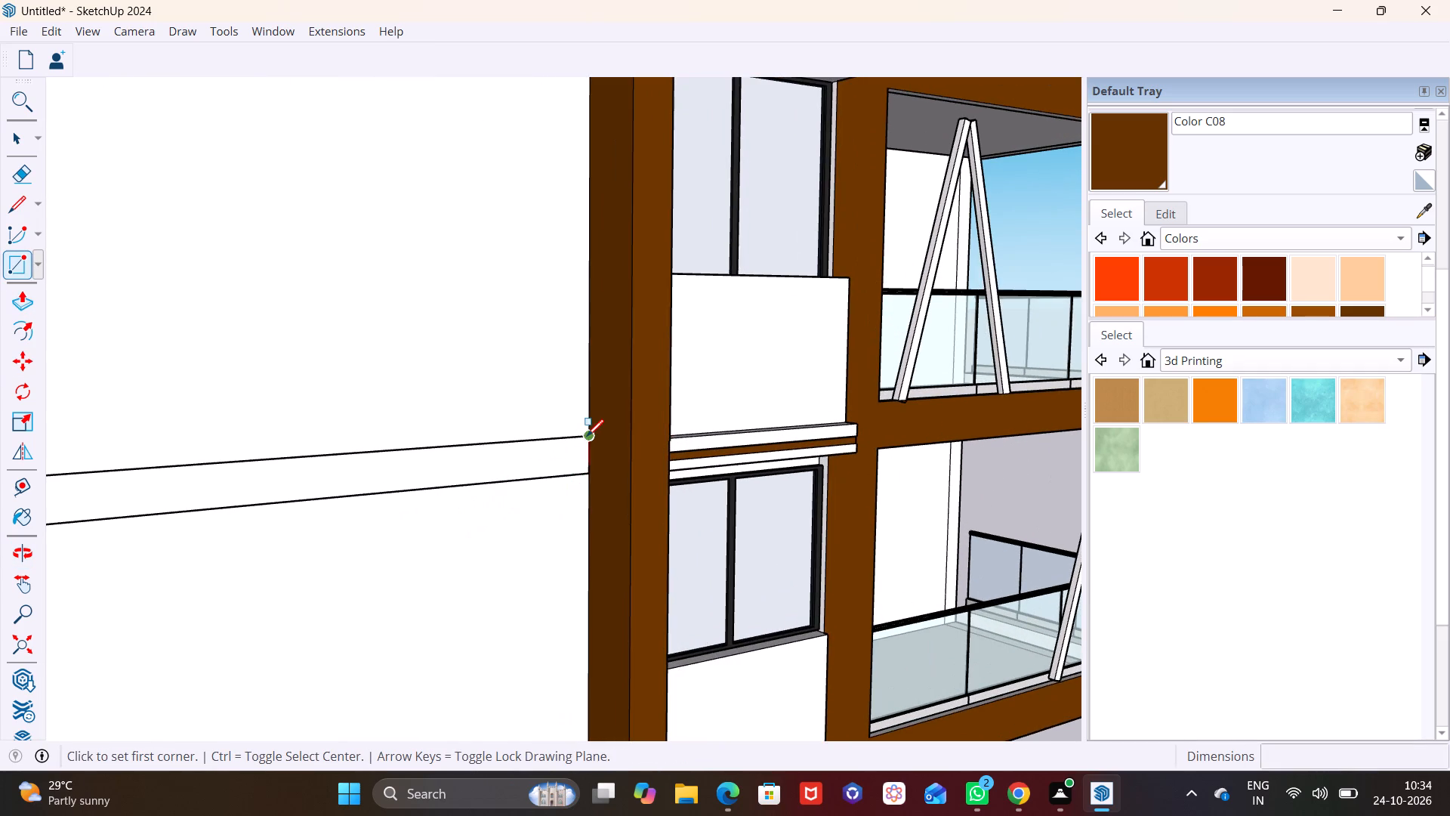
pyautogui.click(587, 435)
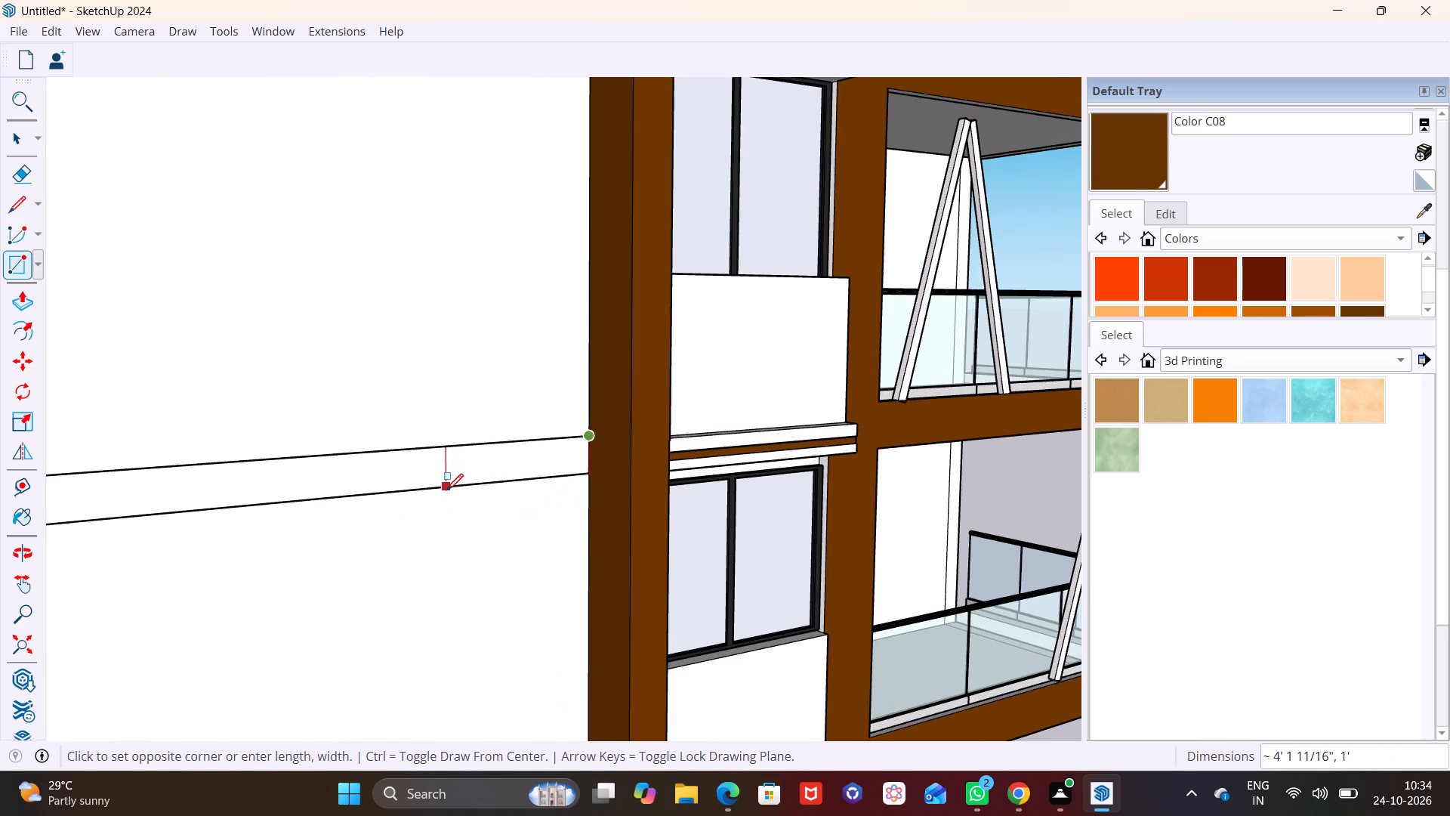
pyautogui.click(446, 490)
pyautogui.press('space')
# Push/Pull the new band rectangle beside the brown column outward from the wall to form a short projecting block.
pyautogui.click(500, 460)
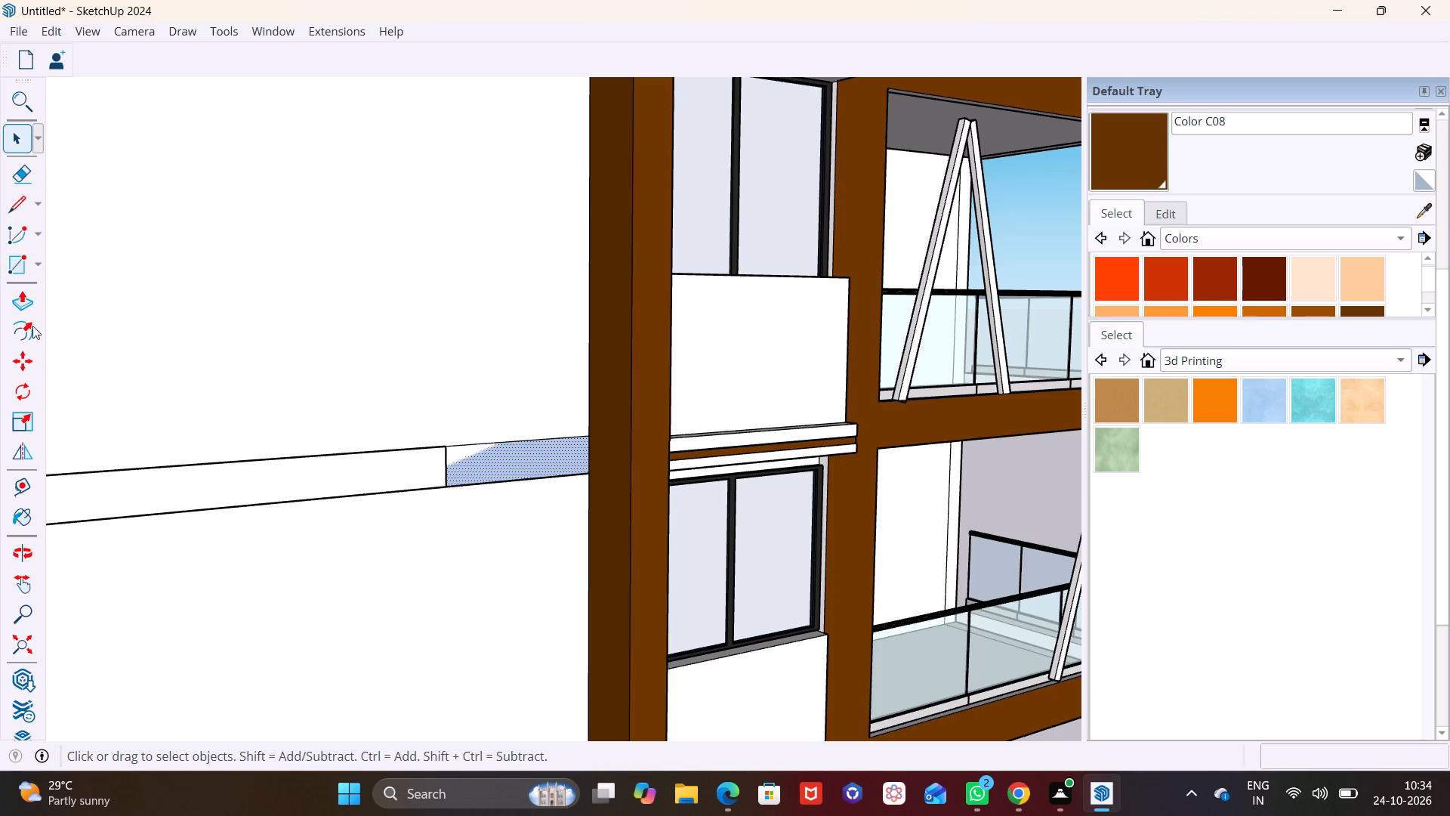
pyautogui.click(31, 307)
pyautogui.click(481, 458)
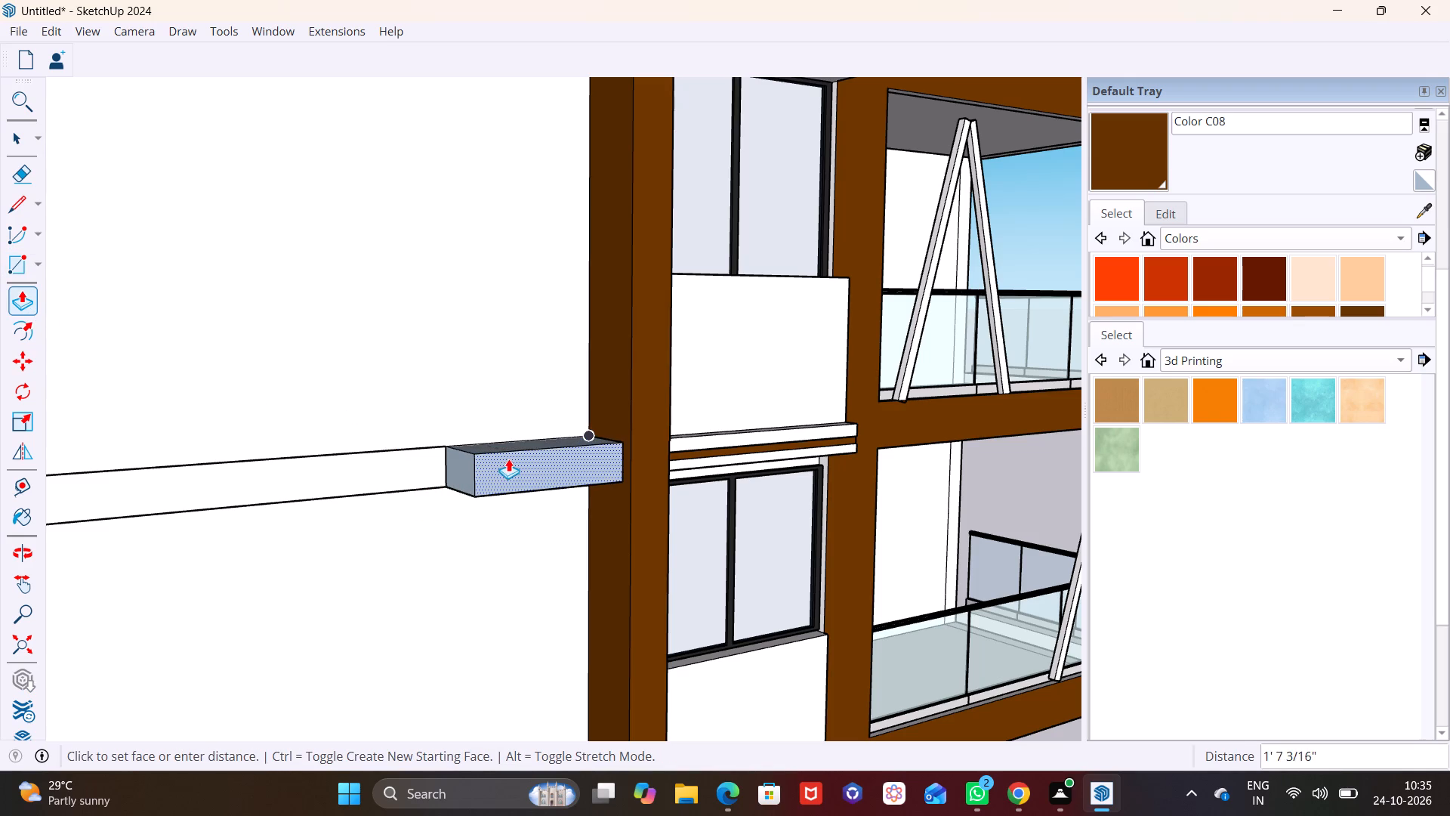
pyautogui.click(501, 457)
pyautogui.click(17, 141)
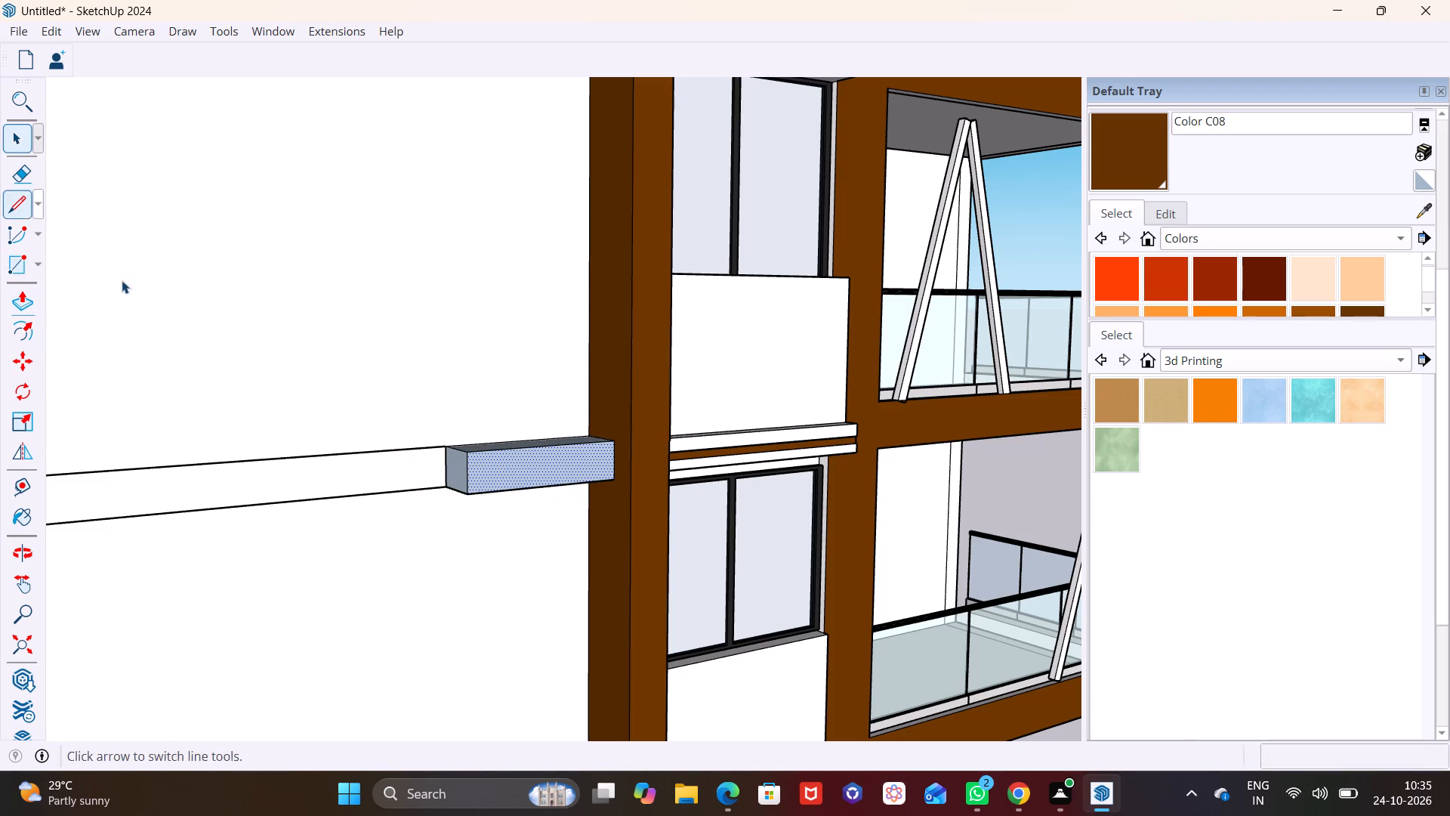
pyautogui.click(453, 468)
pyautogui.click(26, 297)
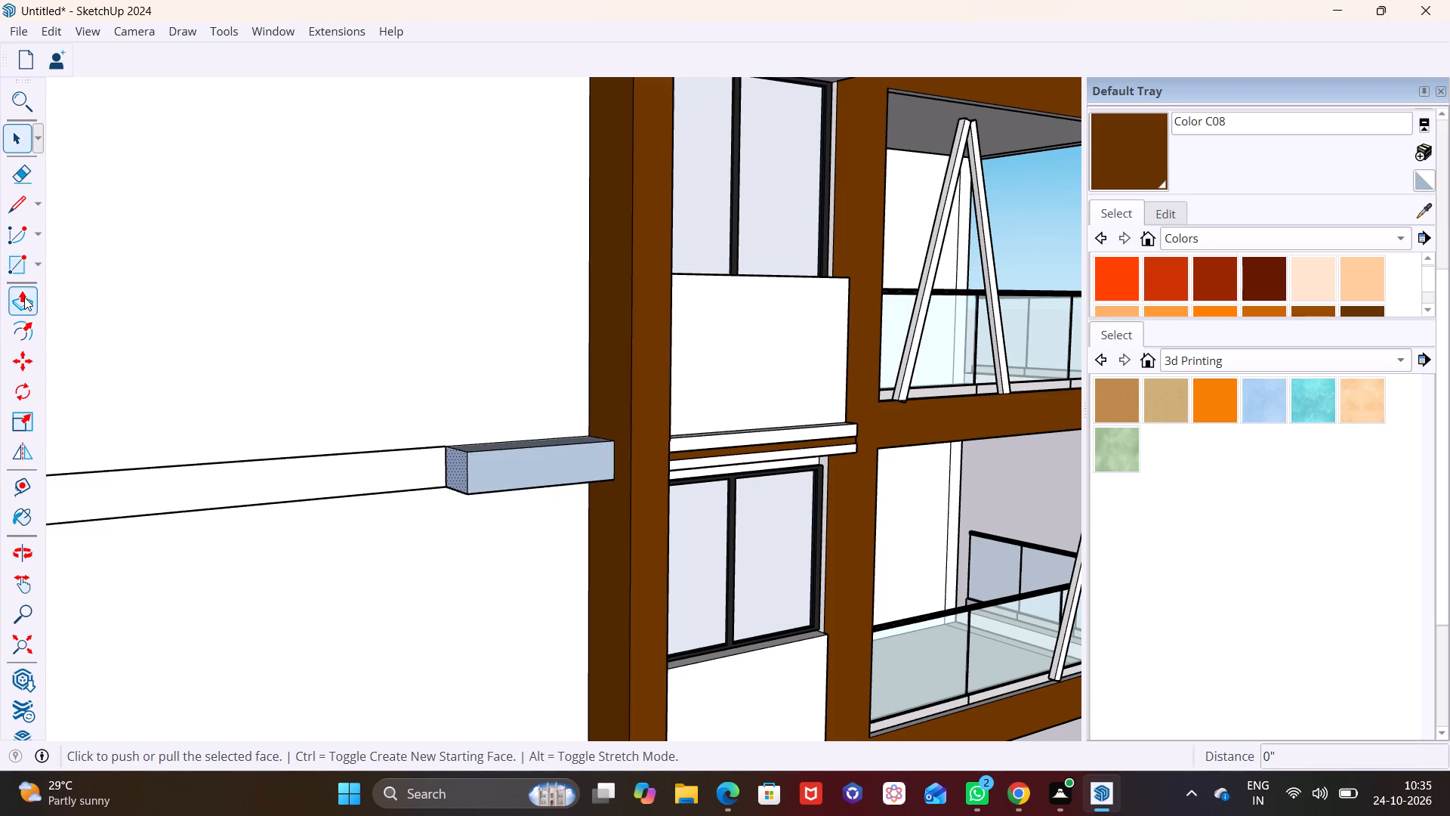
# Push/Pull the underside of the short projecting block beside the brown column downward, making the block about 4' 2 13/16" tall.
pyautogui.moveTo(514, 489); pyautogui.dragTo(518, 395, button='middle')
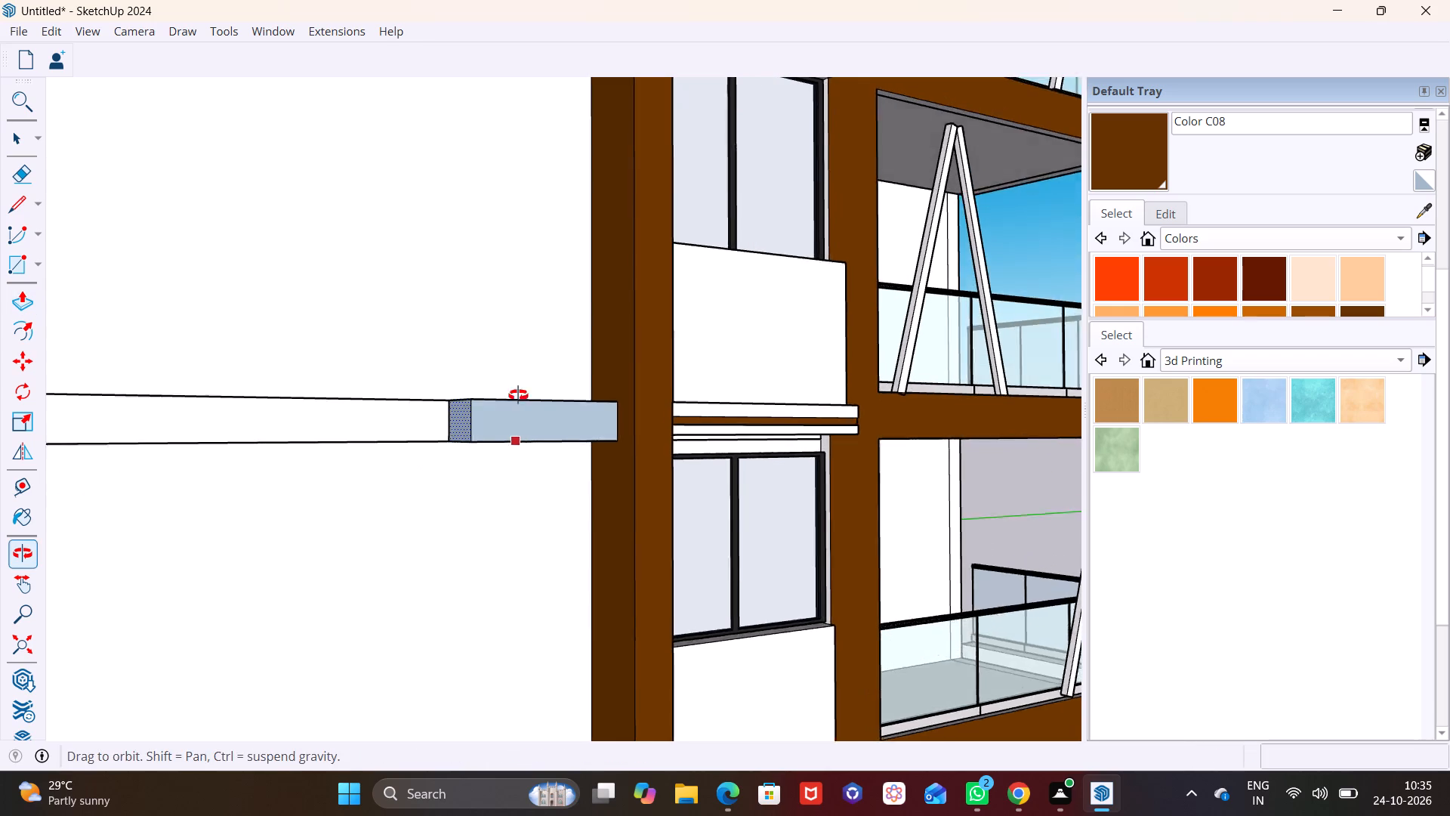
pyautogui.moveTo(518, 395); pyautogui.dragTo(514, 357, button='middle')
pyautogui.click(19, 143)
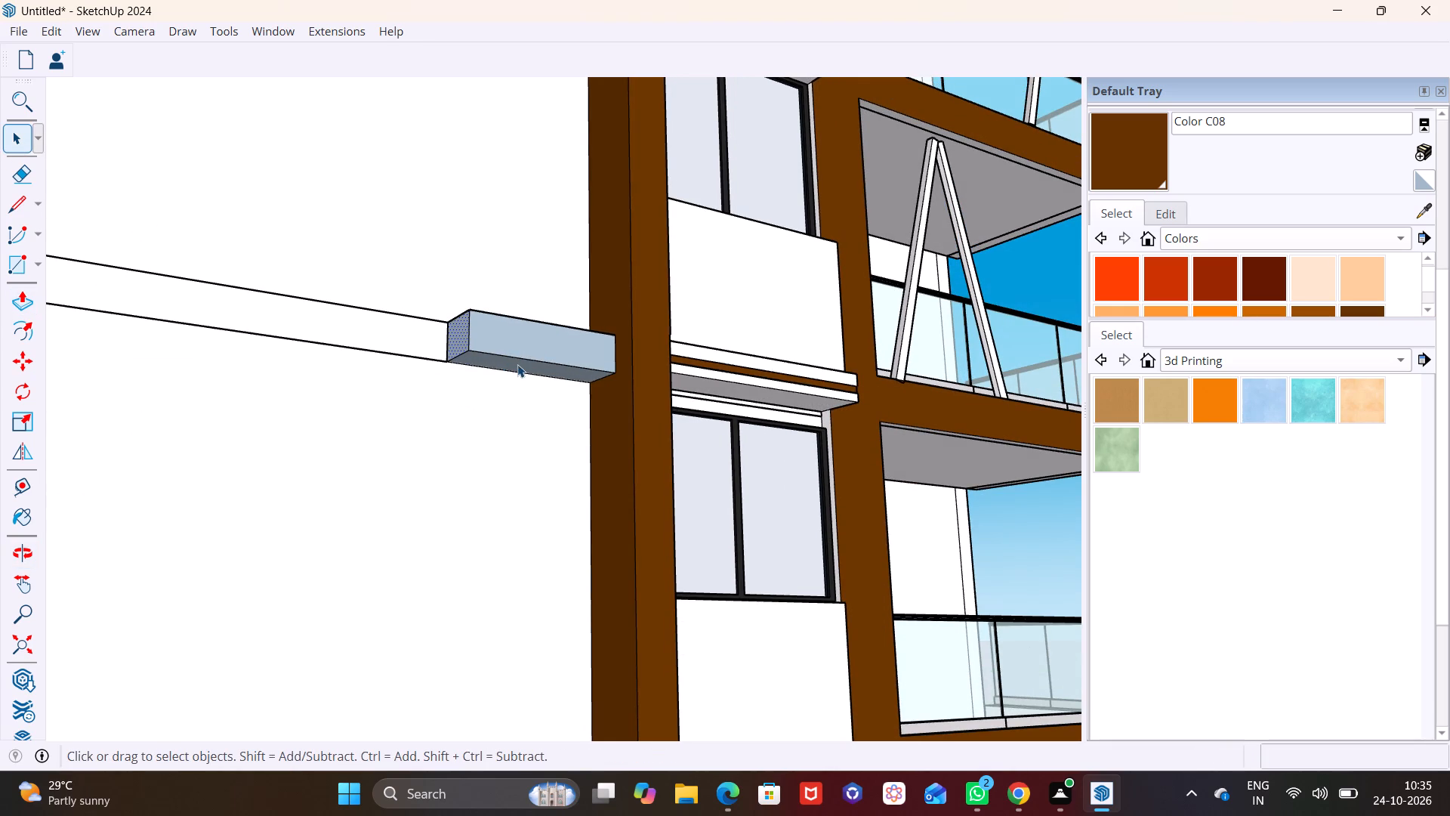
pyautogui.click(517, 364)
pyautogui.click(18, 301)
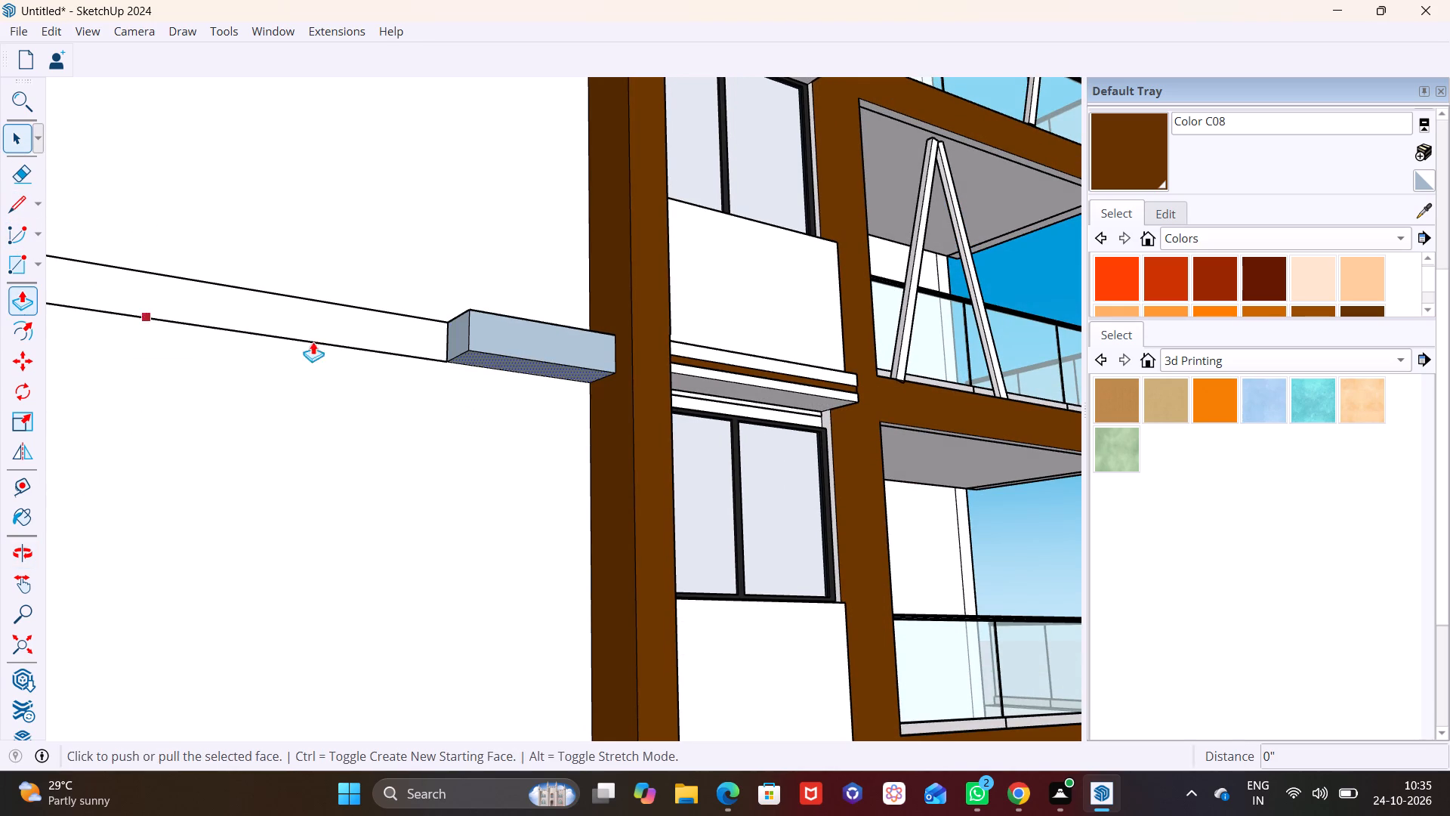
pyautogui.click(538, 367)
pyautogui.scroll(-6, 560, 487)
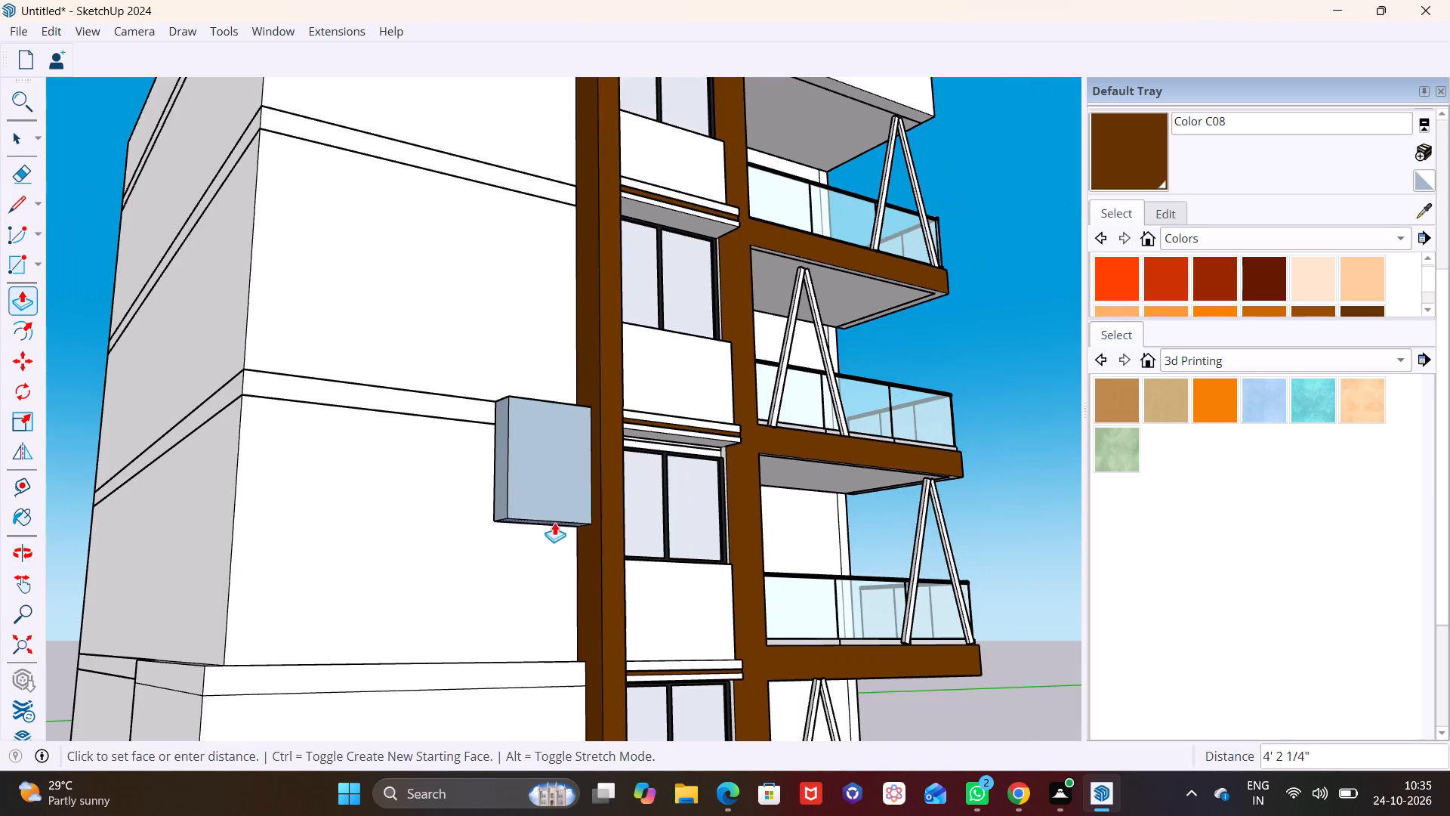
pyautogui.keyDown('shift'); pyautogui.moveTo(507, 498); pyautogui.dragTo(665, 481, button='middle'); pyautogui.keyUp('shift')
pyautogui.click(665, 434)
# Push/Pull the block's end face away from the brown column along the wall until it projects past the building corner.
pyautogui.moveTo(711, 433); pyautogui.dragTo(838, 444, button='middle')
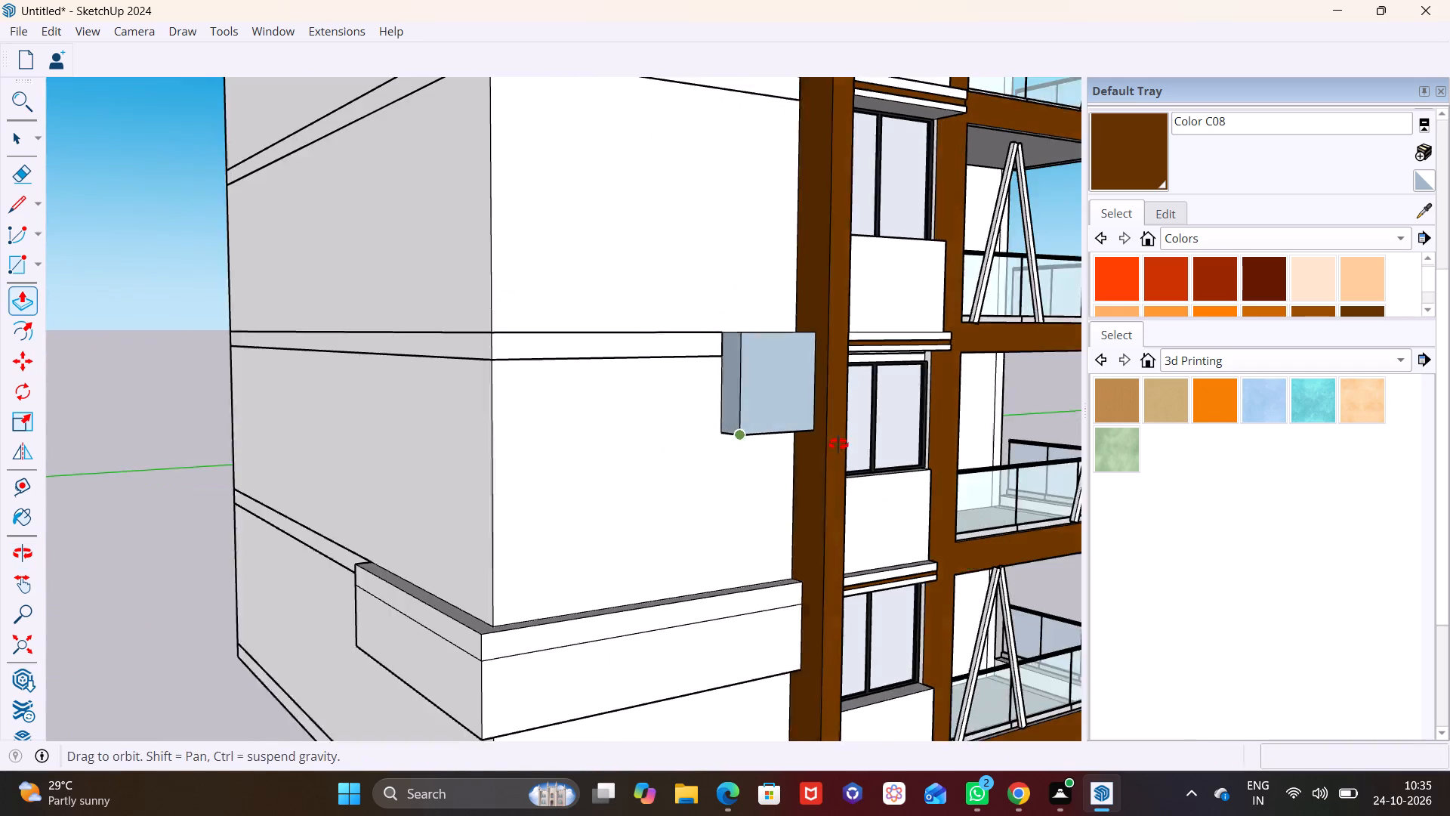
pyautogui.moveTo(838, 444); pyautogui.dragTo(878, 448, button='middle')
pyautogui.press('space')
pyautogui.click(740, 376)
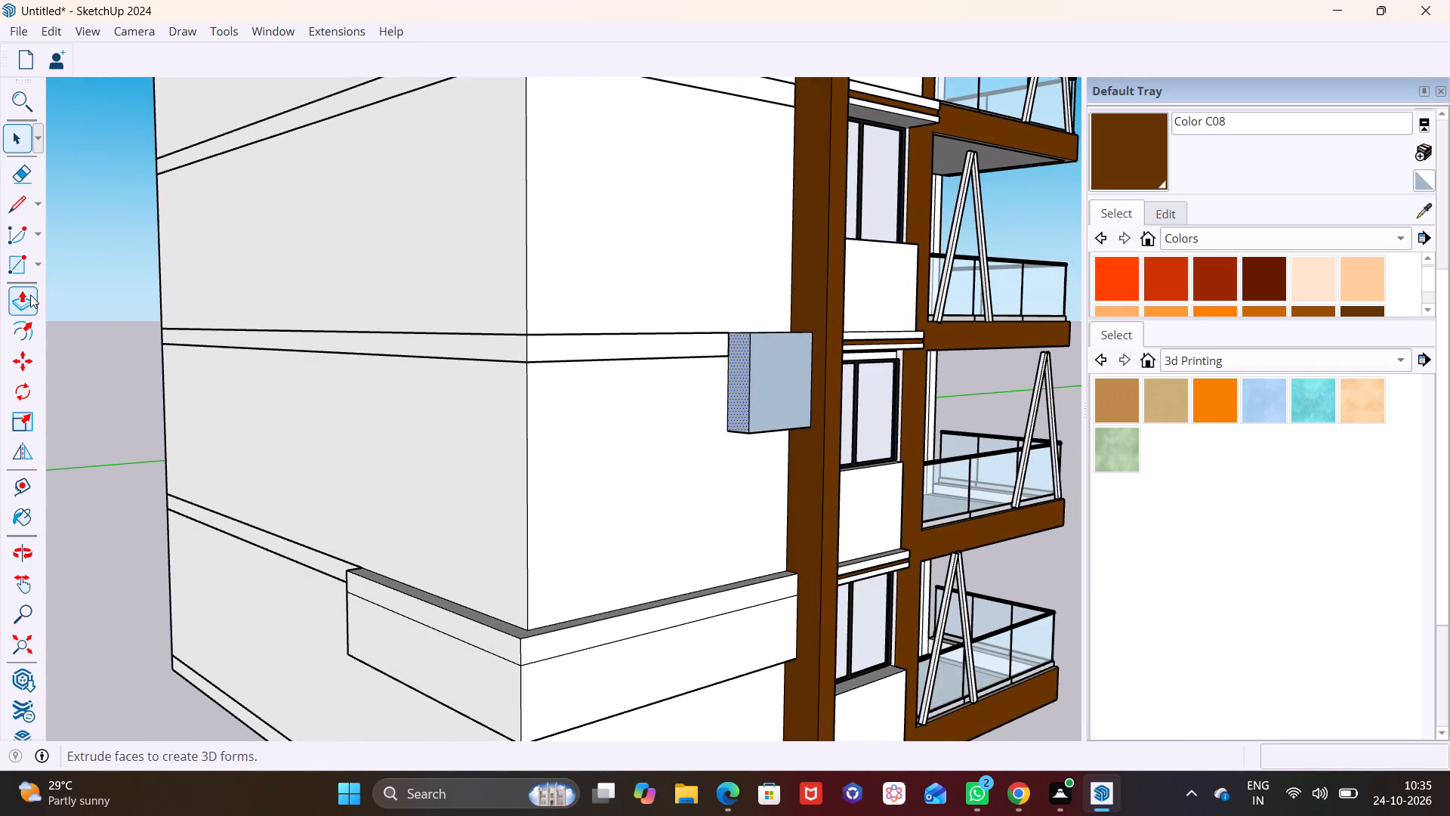
pyautogui.click(30, 295)
pyautogui.moveTo(739, 379); pyautogui.dragTo(513, 417)
pyautogui.click(513, 417)
pyautogui.click(474, 420)
# Adjust the end face of the upper block beyond the building corner by 4 1/8" with Push/Pull.
pyautogui.moveTo(551, 459); pyautogui.dragTo(567, 474, button='middle')
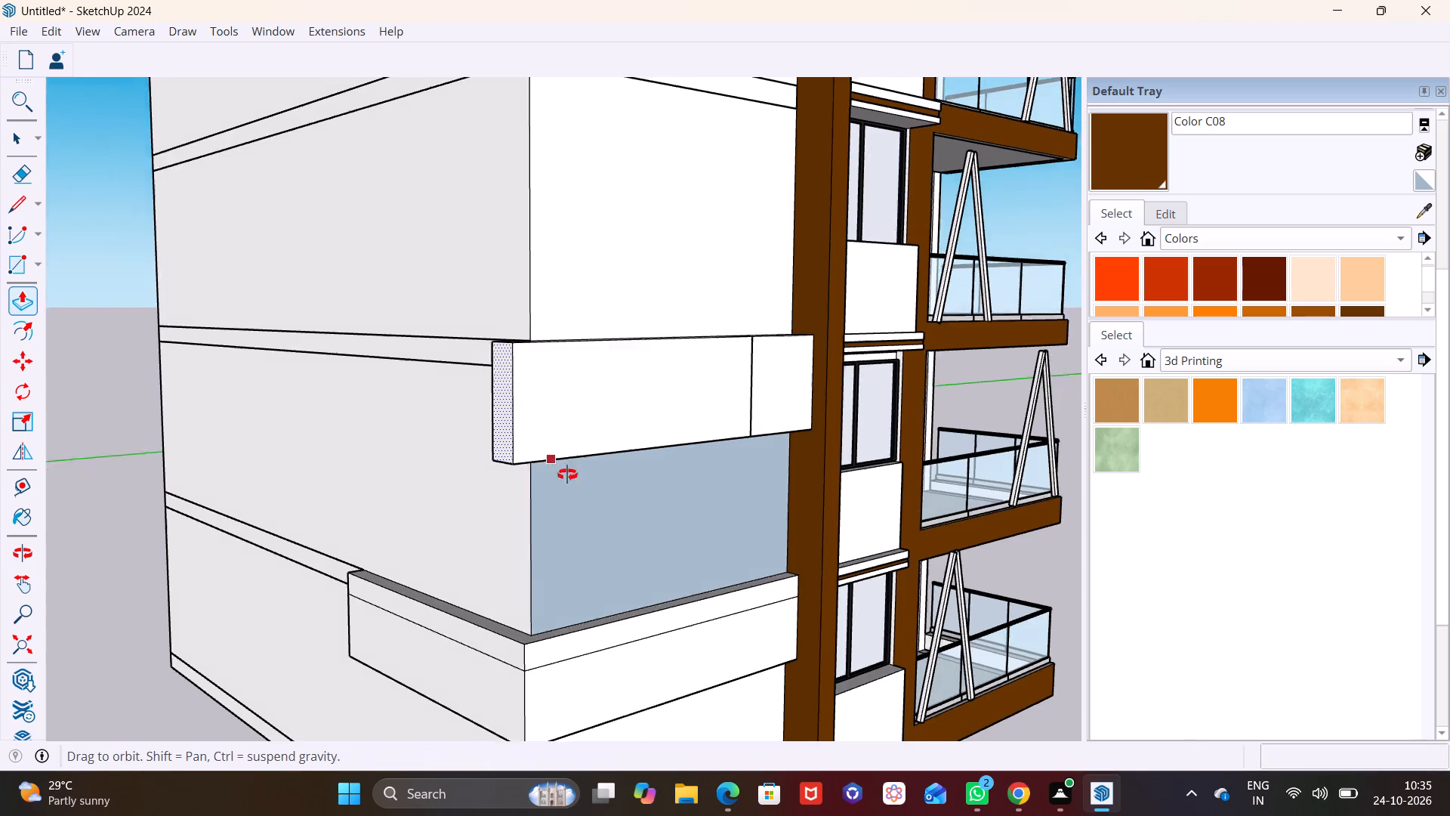
pyautogui.moveTo(567, 474); pyautogui.dragTo(1024, 511, button='middle')
pyautogui.scroll(3, 981, 400)
pyautogui.scroll(1, 938, 447)
pyautogui.moveTo(938, 447); pyautogui.dragTo(1032, 452, button='middle')
pyautogui.scroll(2, 1025, 433)
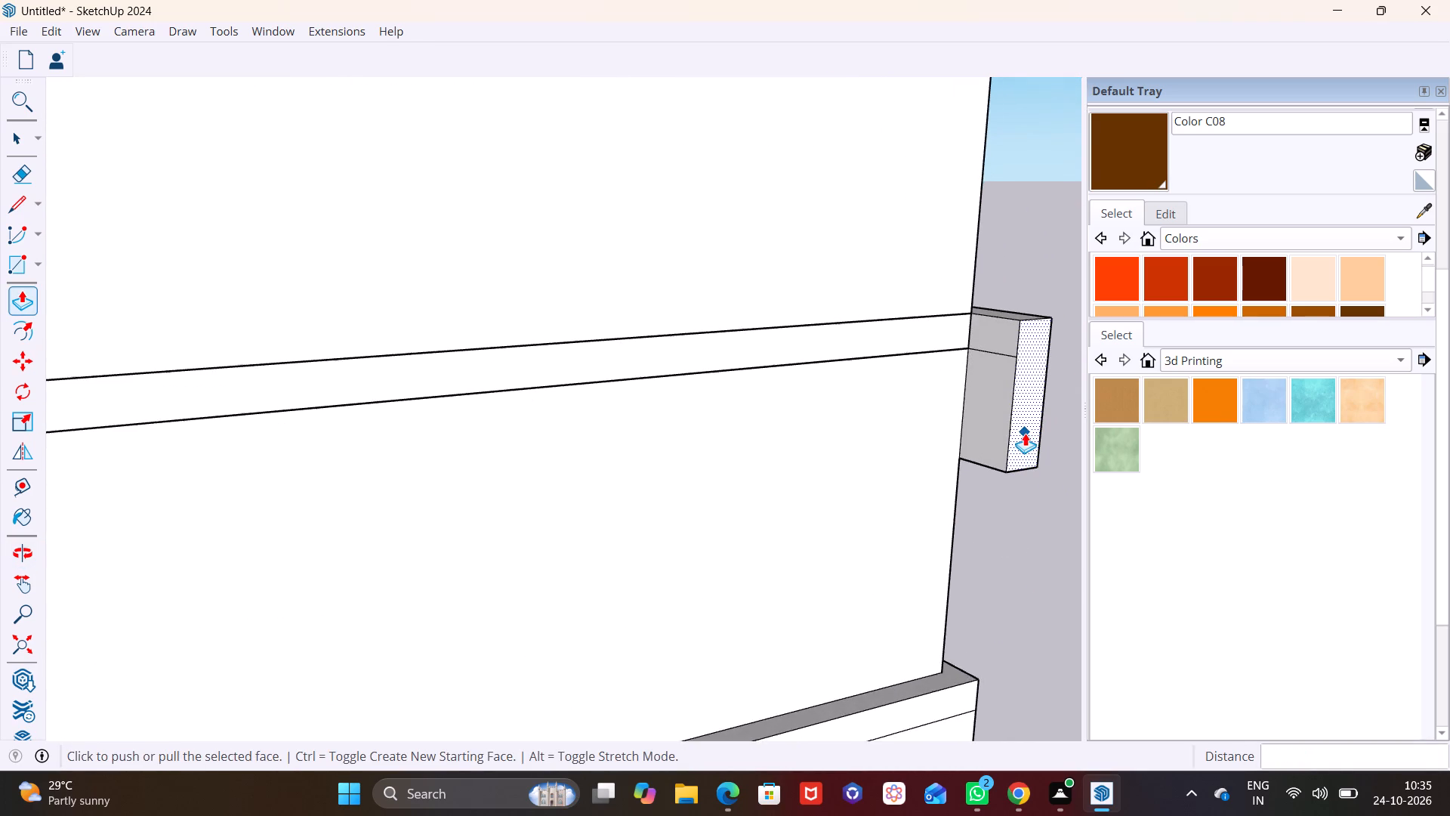
pyautogui.click(1025, 433)
pyautogui.click(1017, 418)
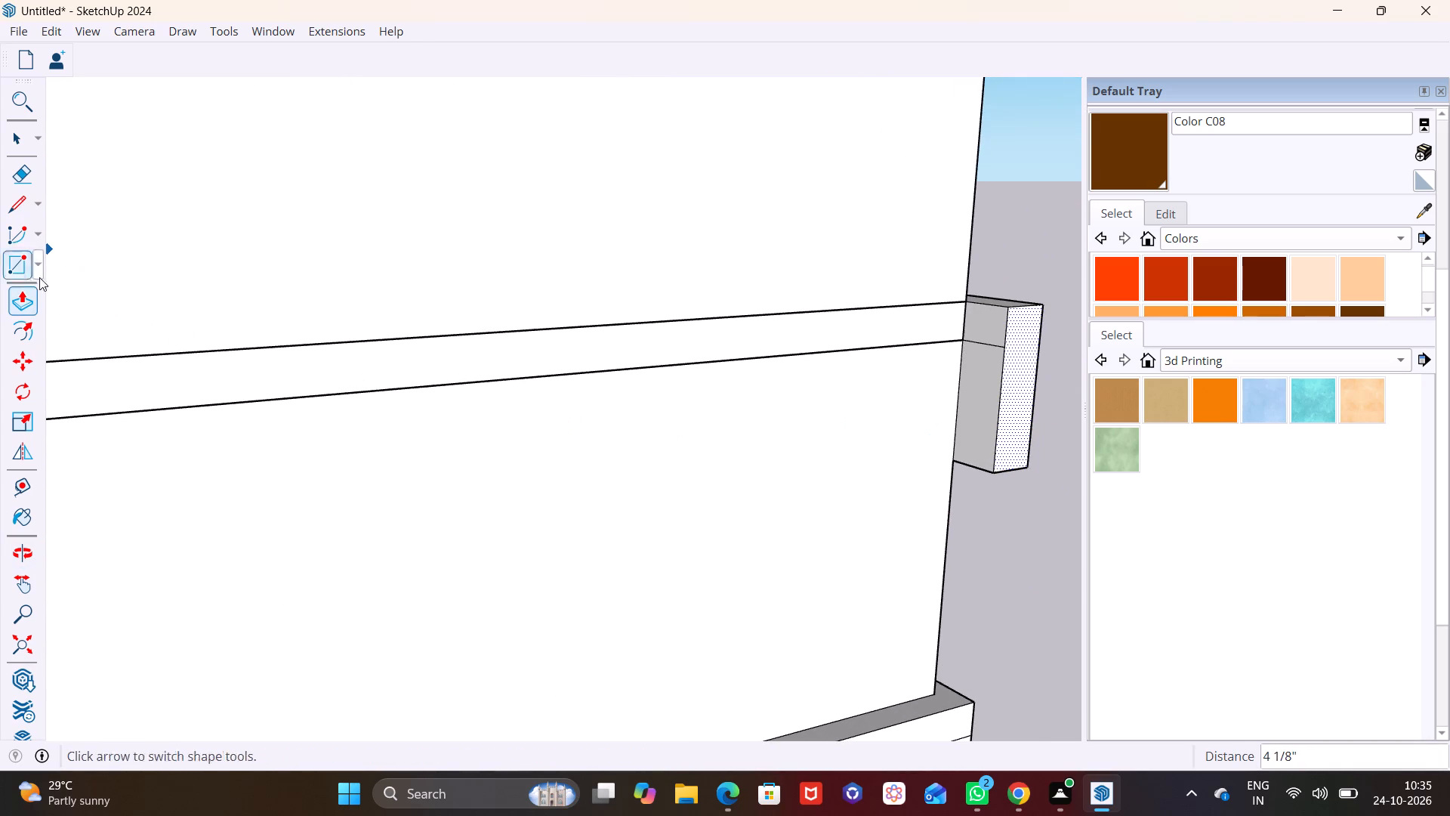
# Draw a rectangle about 4' 2 13/16" by 1' 4 1/4" over the block's rear face projecting past the corner.
pyautogui.click(39, 262)
pyautogui.click(45, 285)
pyautogui.scroll(2, 1013, 384)
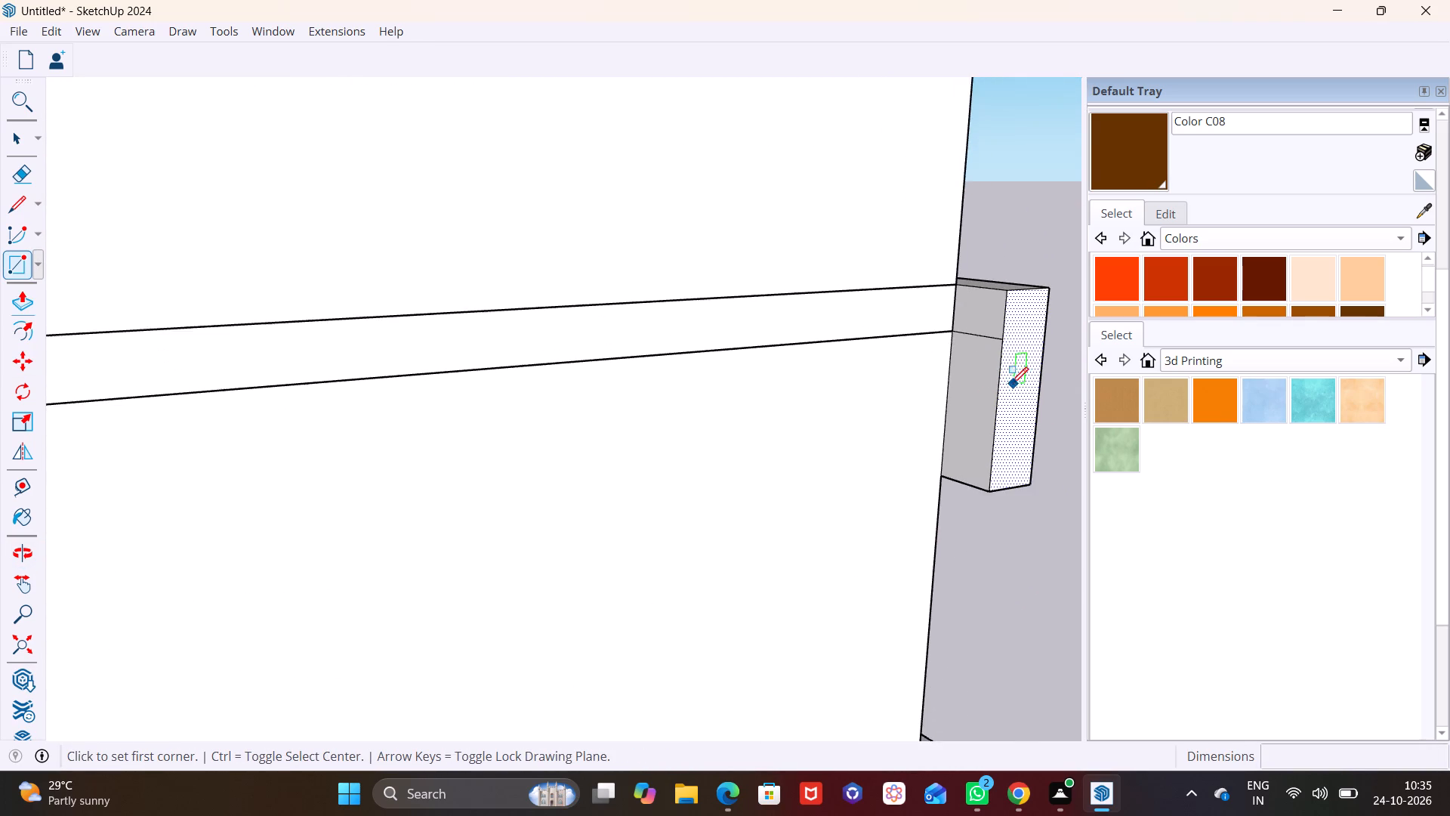
pyautogui.scroll(2, 1011, 384)
pyautogui.click(955, 267)
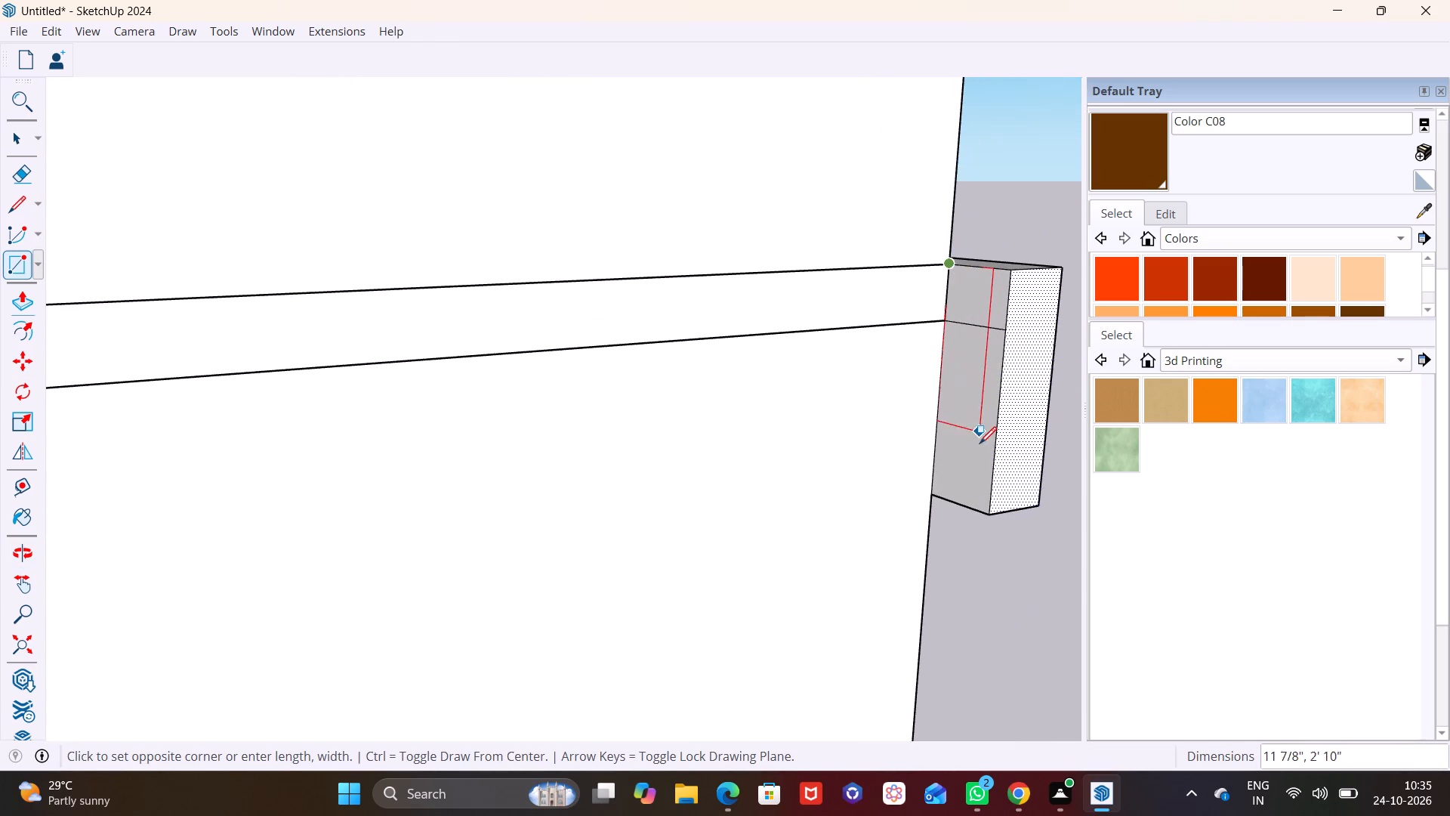
pyautogui.click(987, 510)
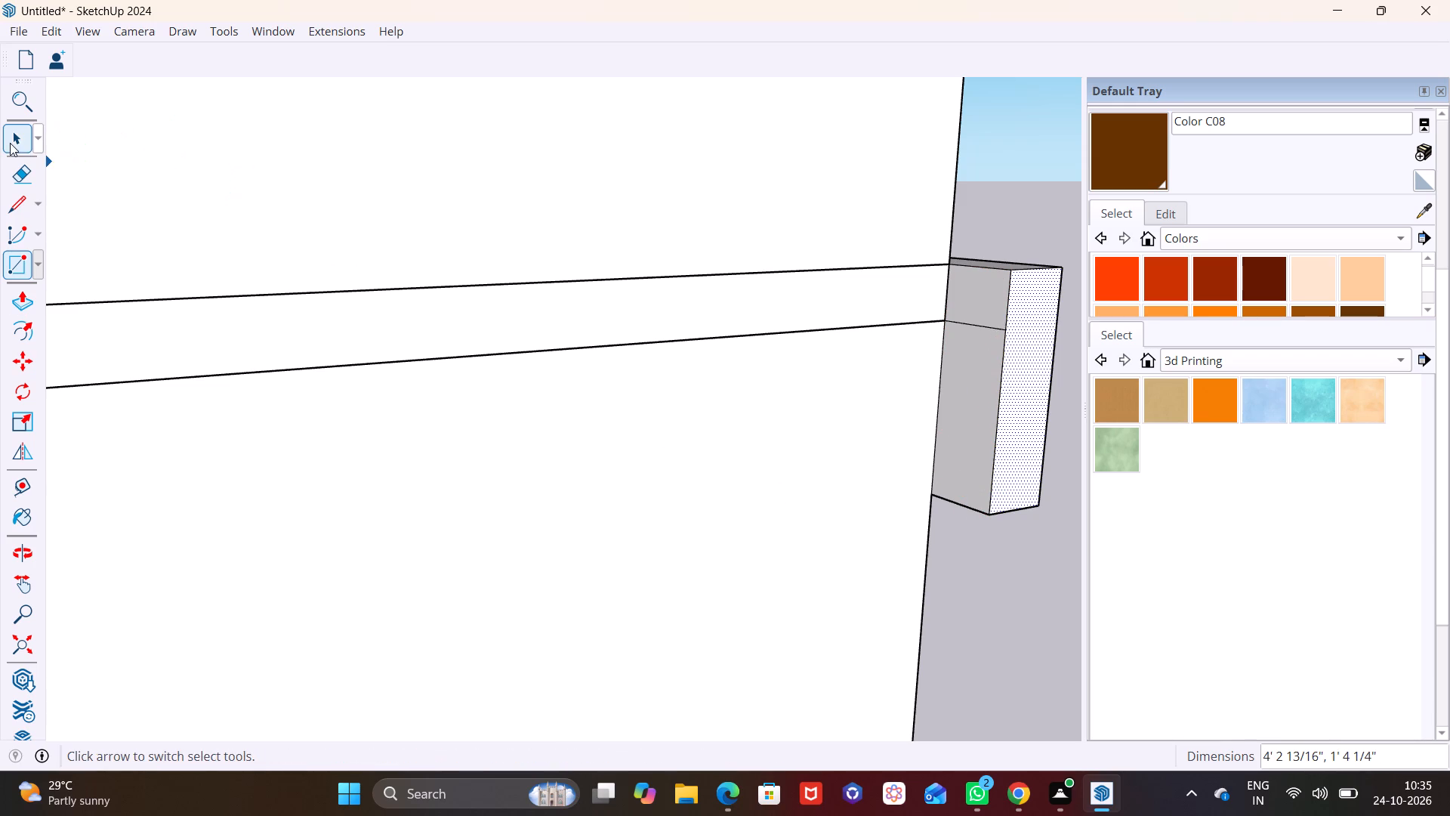
# Delete the dividing line across the block's rear face past the corner.
pyautogui.click(10, 143)
pyautogui.click(958, 400)
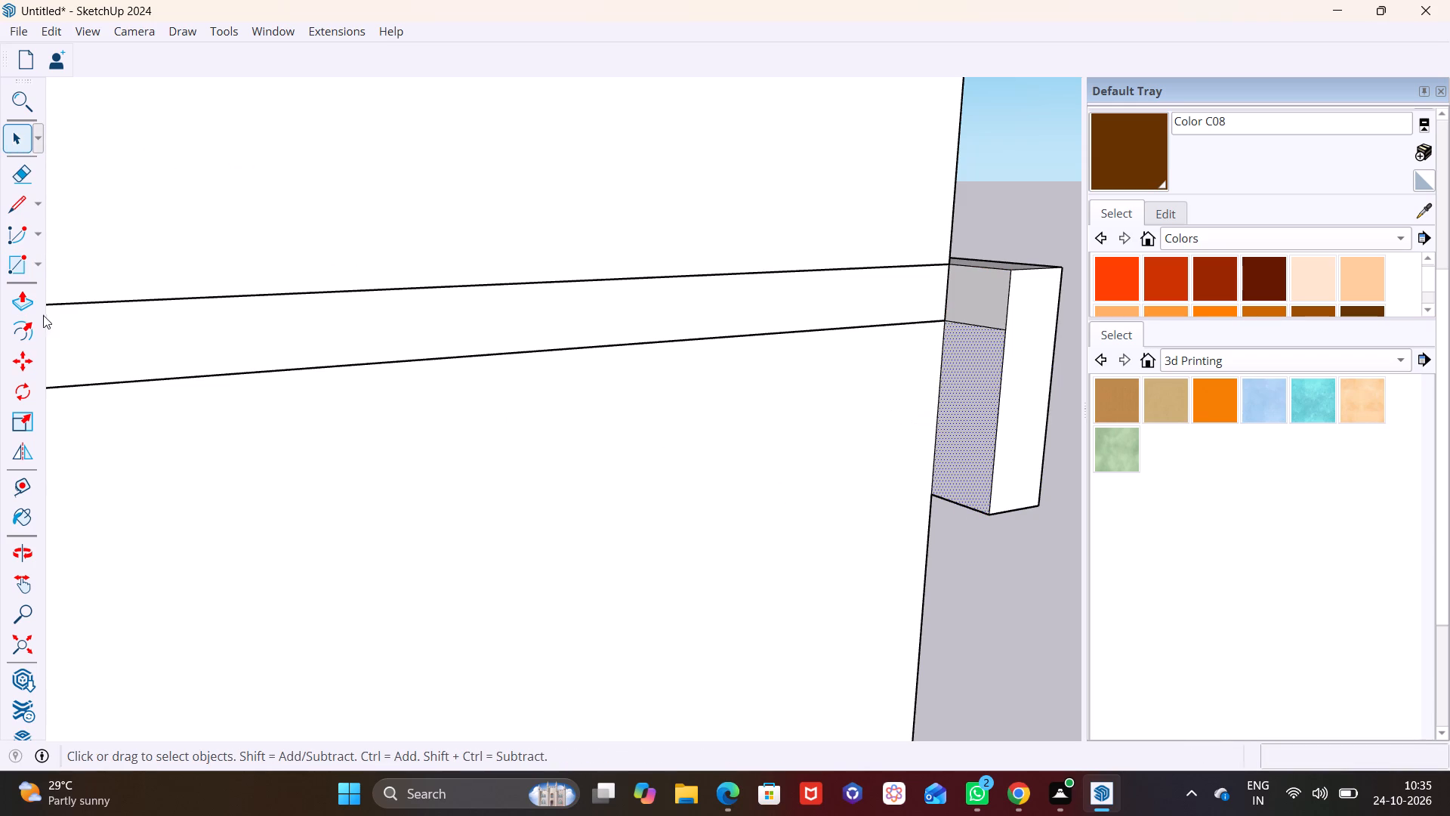
pyautogui.press('space')
pyautogui.click(991, 326)
pyautogui.press('Delete')
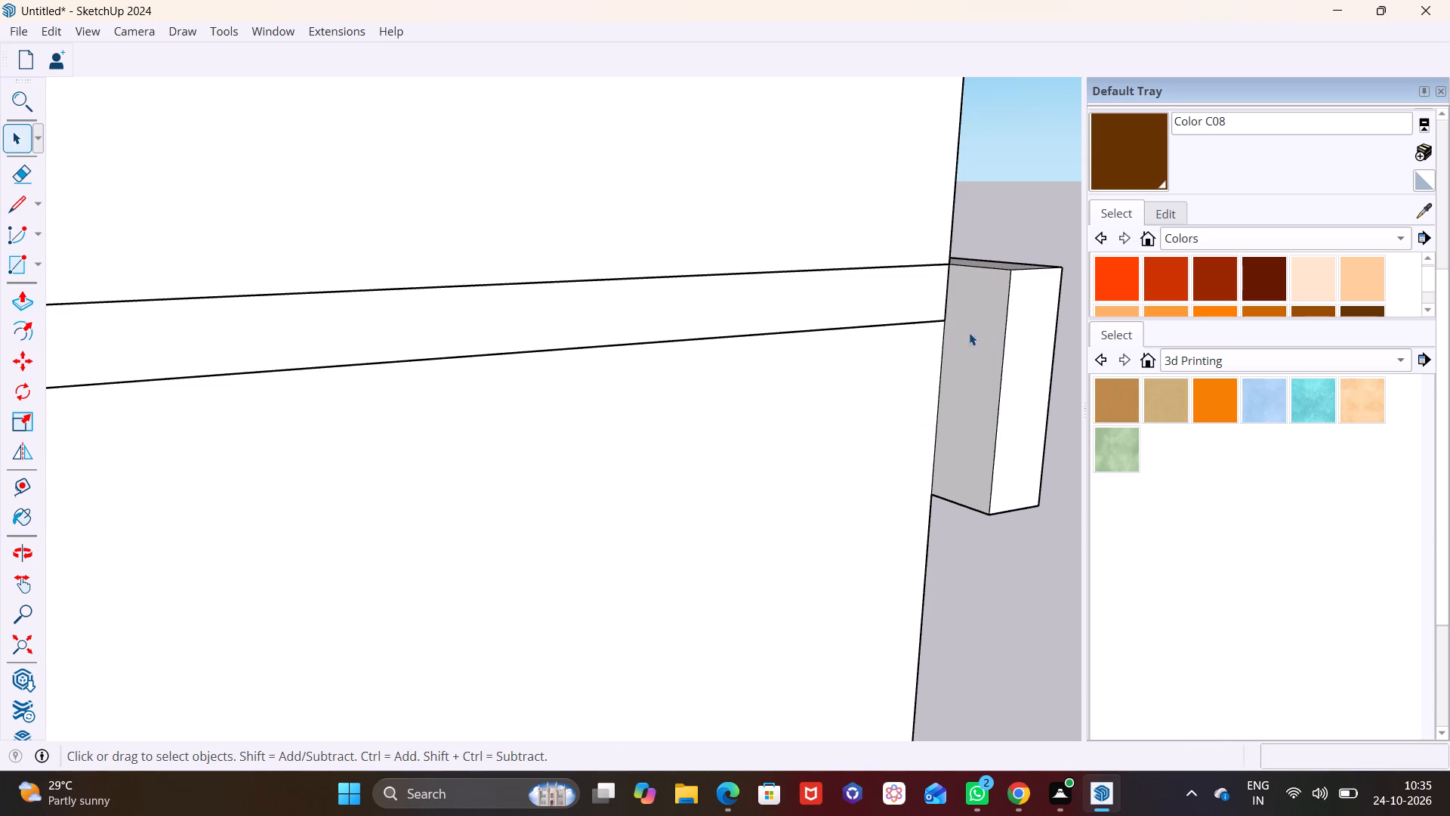
# Push/Pull the block's rear face 12' 10" along the side wall, in line with the end of the corner block below.
pyautogui.click(985, 339)
pyautogui.click(17, 295)
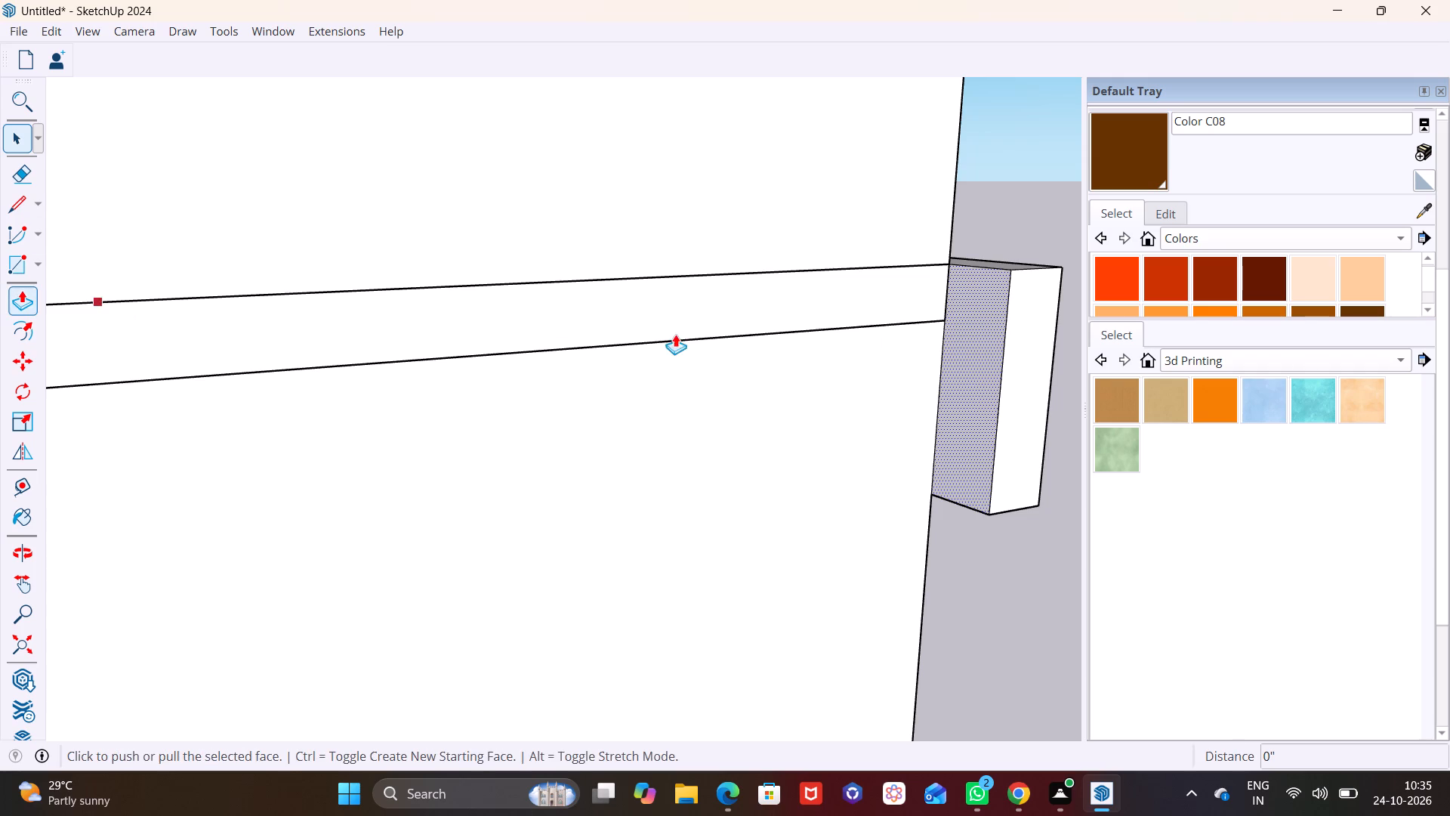
pyautogui.click(1001, 340)
pyautogui.scroll(-7, 727, 354)
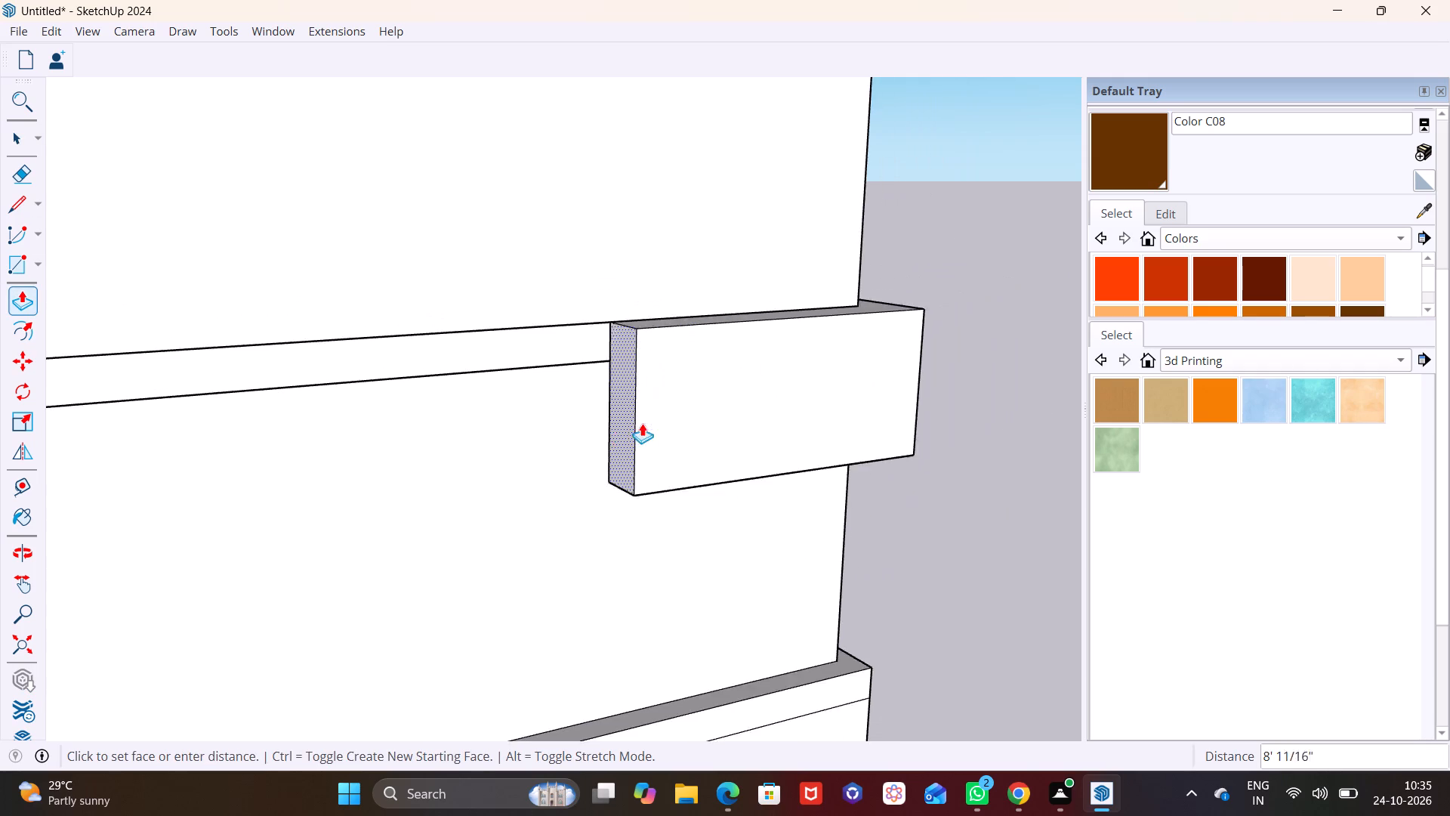
pyautogui.scroll(-3, 642, 423)
pyautogui.click(515, 688)
# Delete the seam edges on the front and top faces of the upper corner block near the brown column.
pyautogui.scroll(-2, 667, 582)
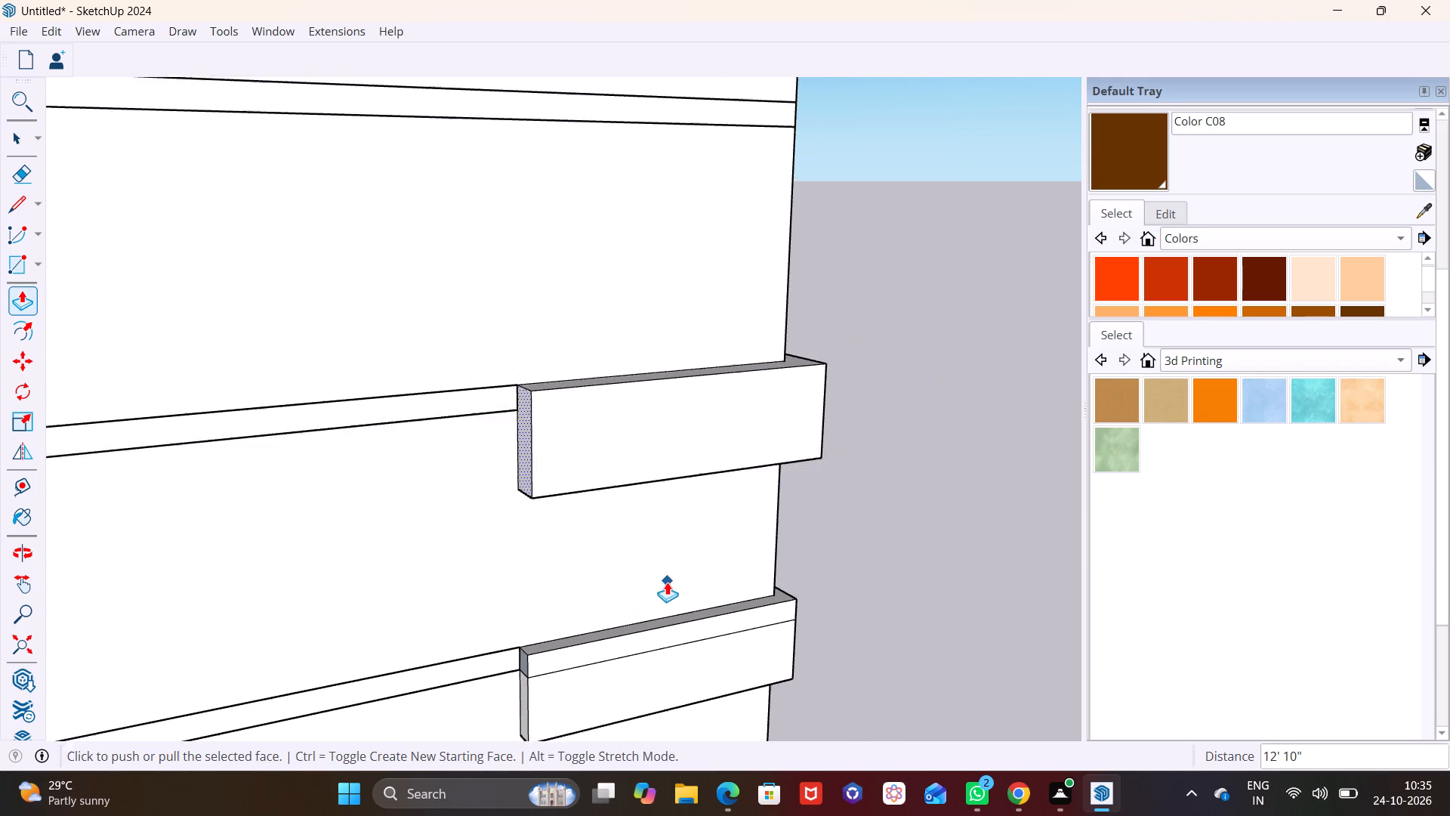
pyautogui.scroll(-2, 667, 582)
pyautogui.moveTo(752, 556); pyautogui.dragTo(447, 559, button='middle')
pyautogui.scroll(5, 428, 570)
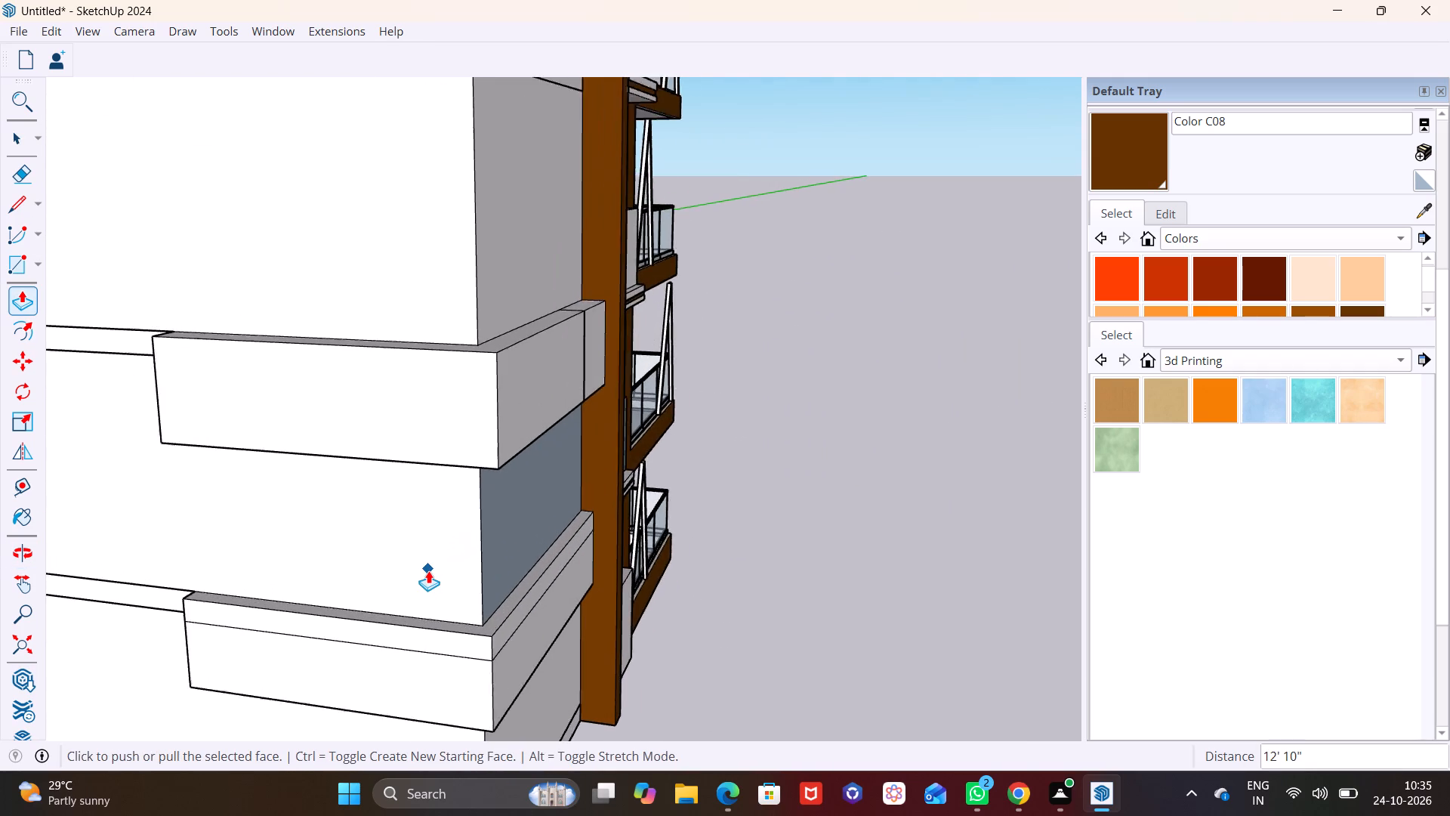
pyautogui.moveTo(425, 570); pyautogui.dragTo(226, 512, button='middle')
pyautogui.scroll(7, 446, 350)
pyautogui.moveTo(477, 330); pyautogui.dragTo(404, 524, button='middle')
pyautogui.scroll(4, 406, 499)
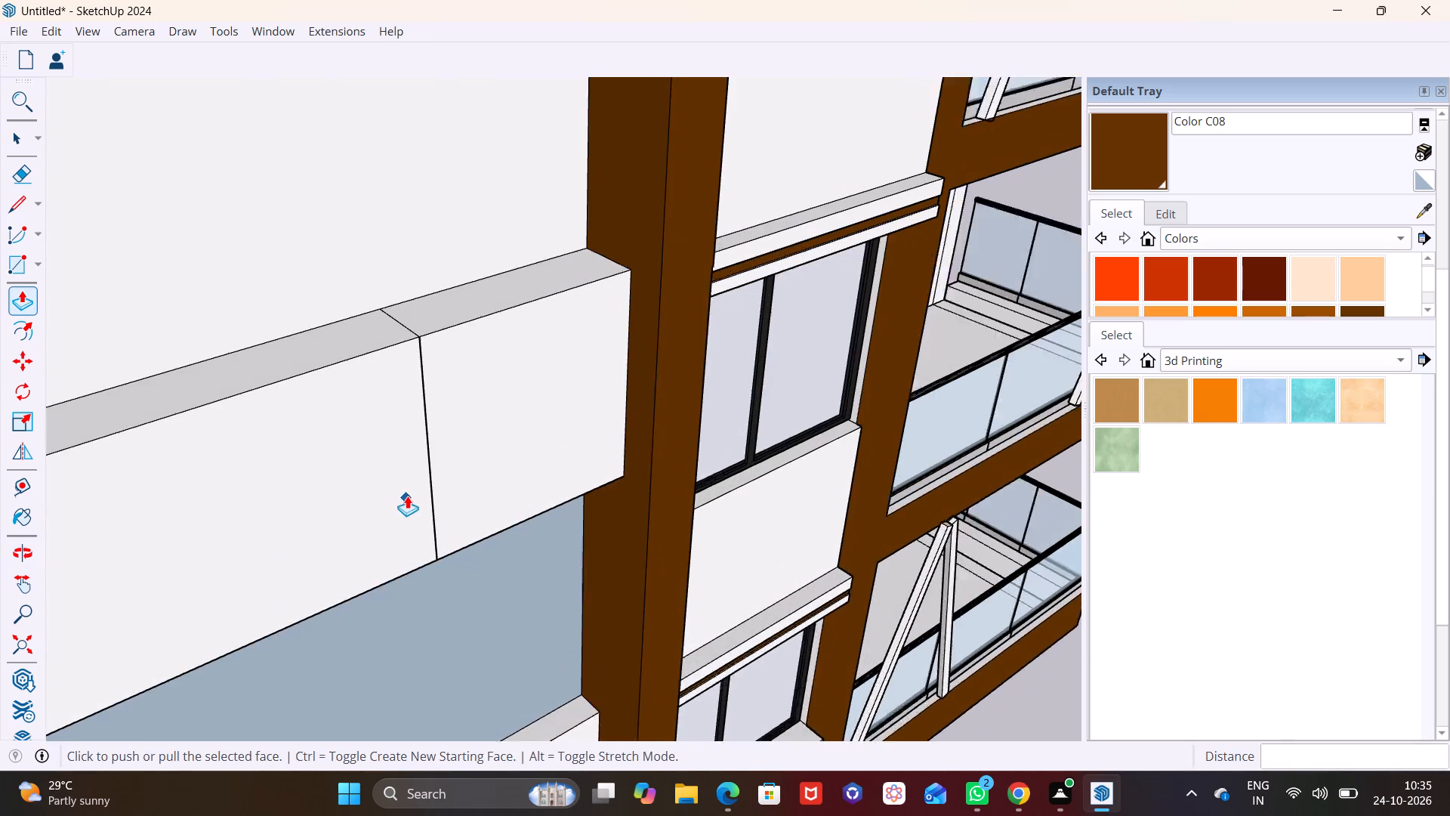
pyautogui.press('v')
pyautogui.press('space')
pyautogui.click(427, 427)
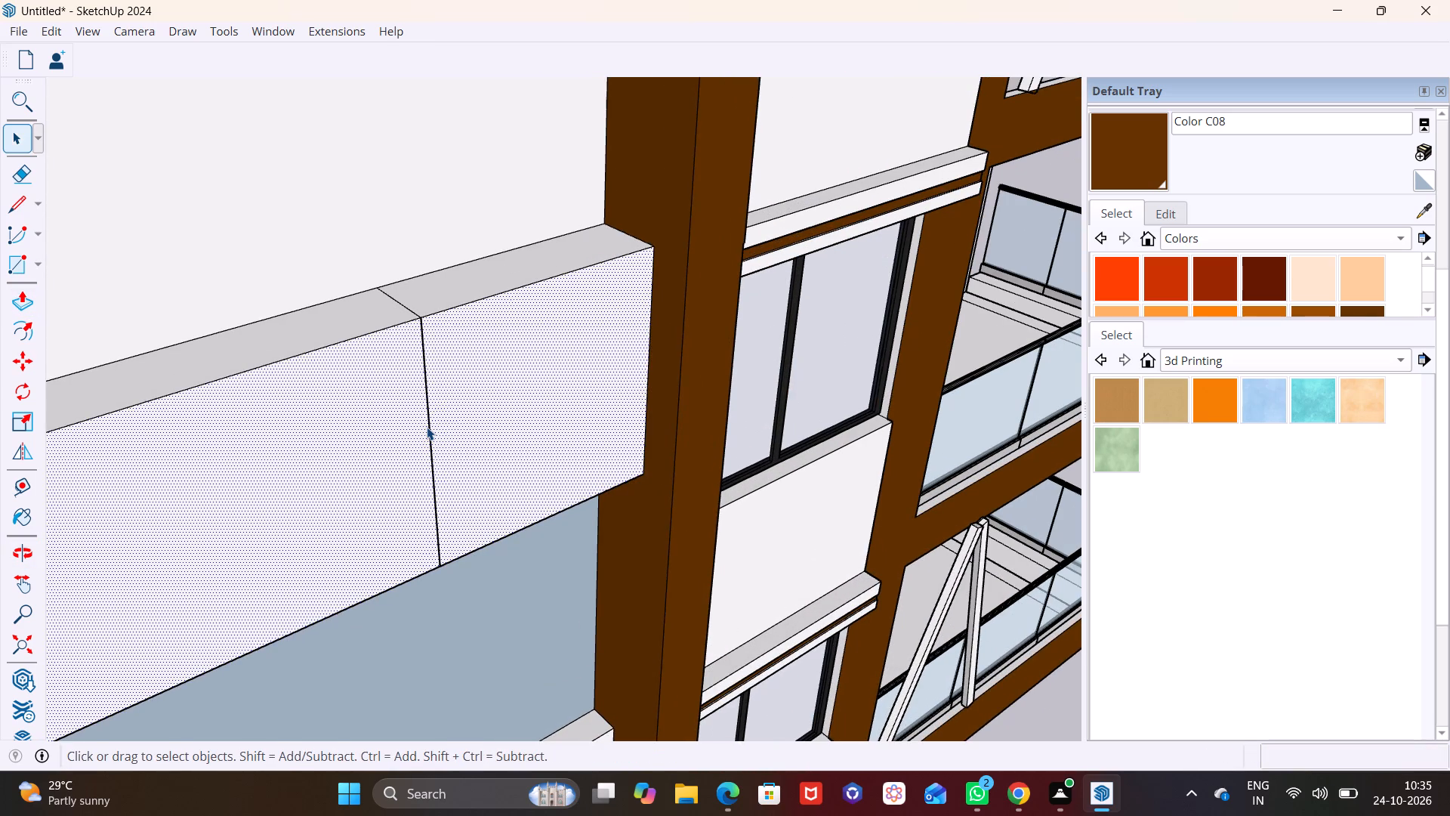
pyautogui.click(434, 422)
pyautogui.click(427, 424)
pyautogui.press('Delete')
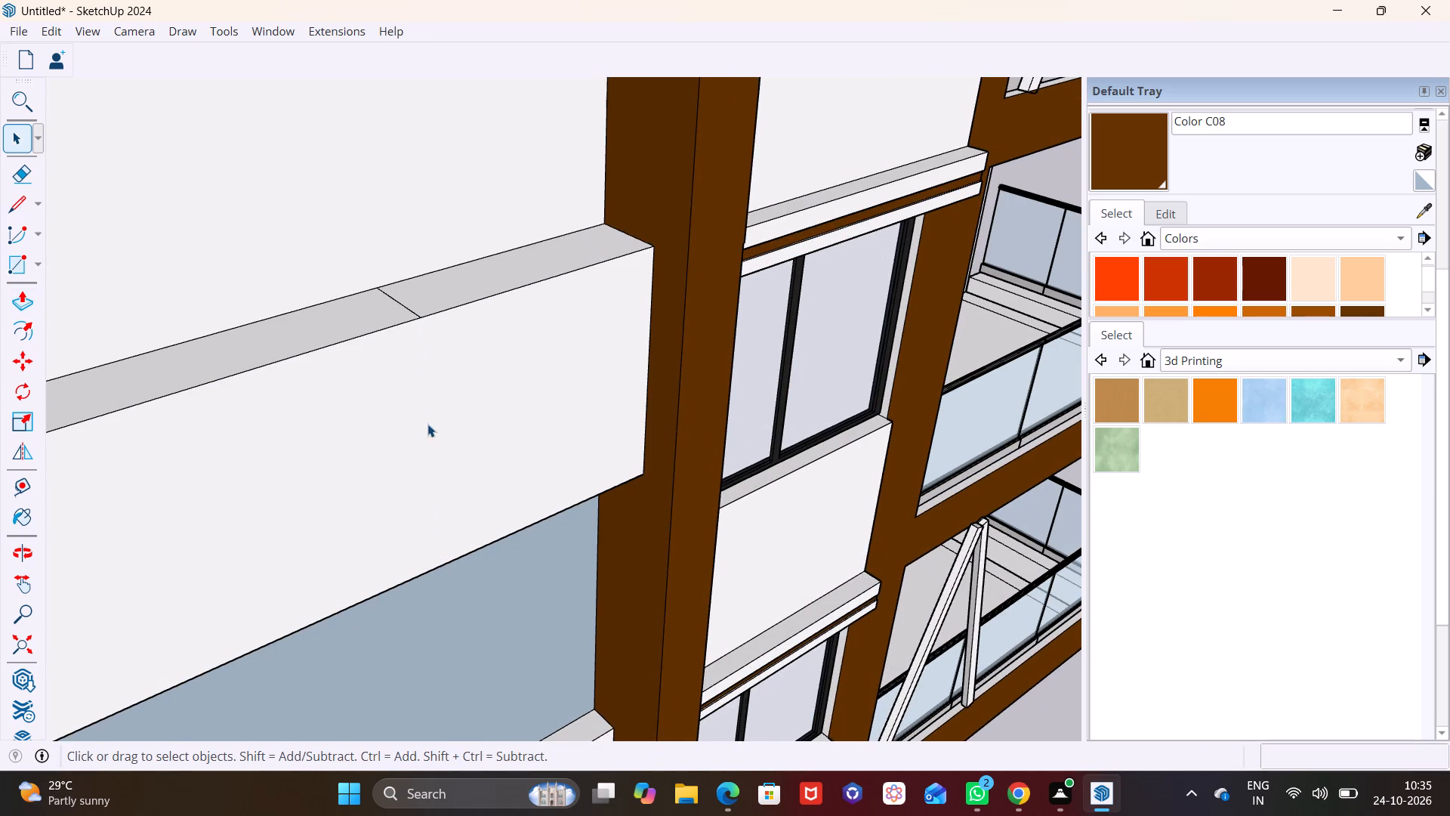
pyautogui.click(412, 308)
pyautogui.press('Delete')
# Delete the main front face and the narrow strip above it on the lower corner block.
pyautogui.scroll(-4, 506, 428)
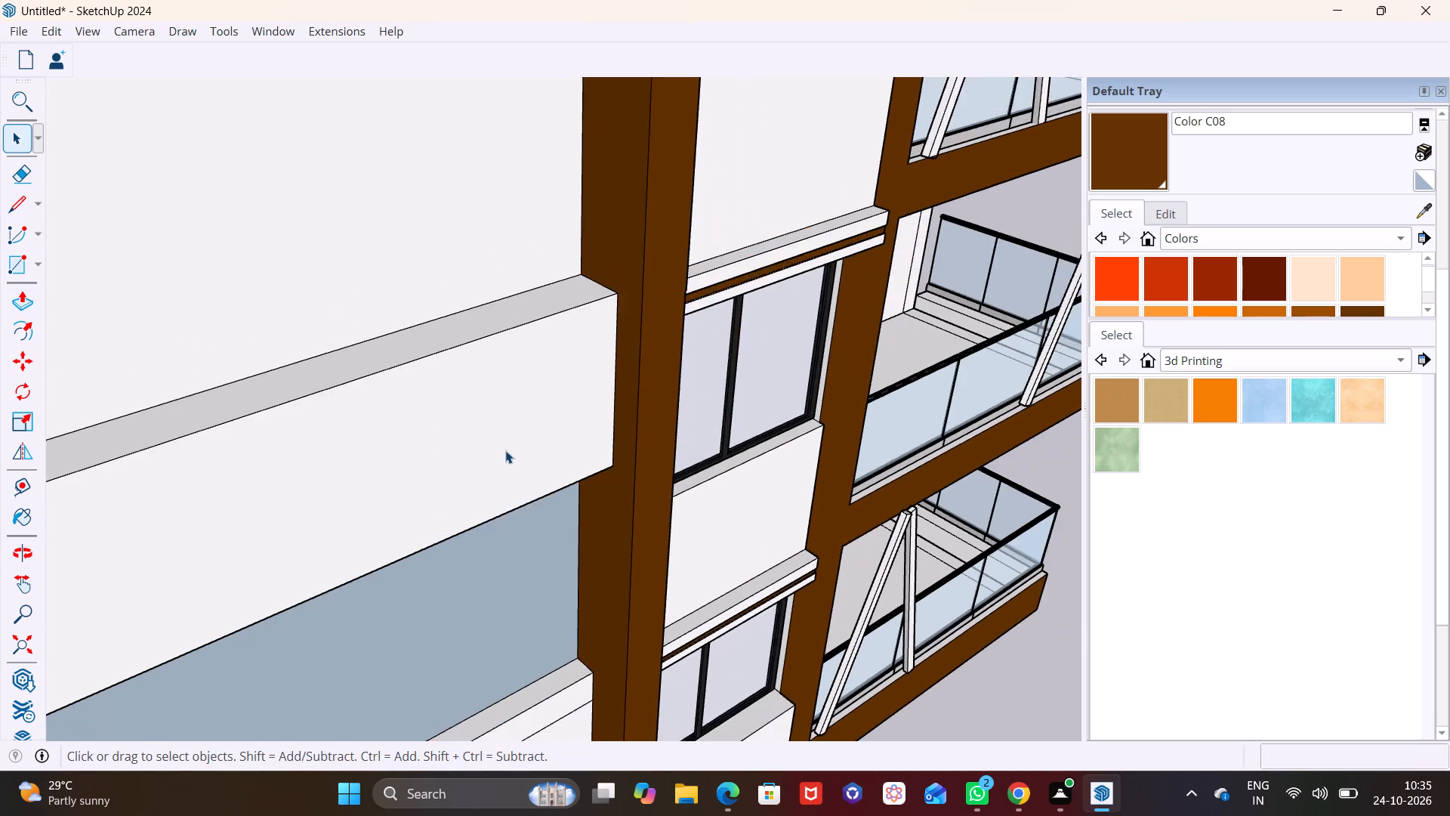
pyautogui.scroll(-3, 505, 450)
pyautogui.moveTo(480, 494); pyautogui.dragTo(367, 300, button='middle')
pyautogui.scroll(-4, 344, 318)
pyautogui.keyDown('shift'); pyautogui.moveTo(378, 406); pyautogui.dragTo(702, 351, button='middle'); pyautogui.keyUp('shift')
pyautogui.moveTo(629, 396); pyautogui.dragTo(702, 398, button='middle')
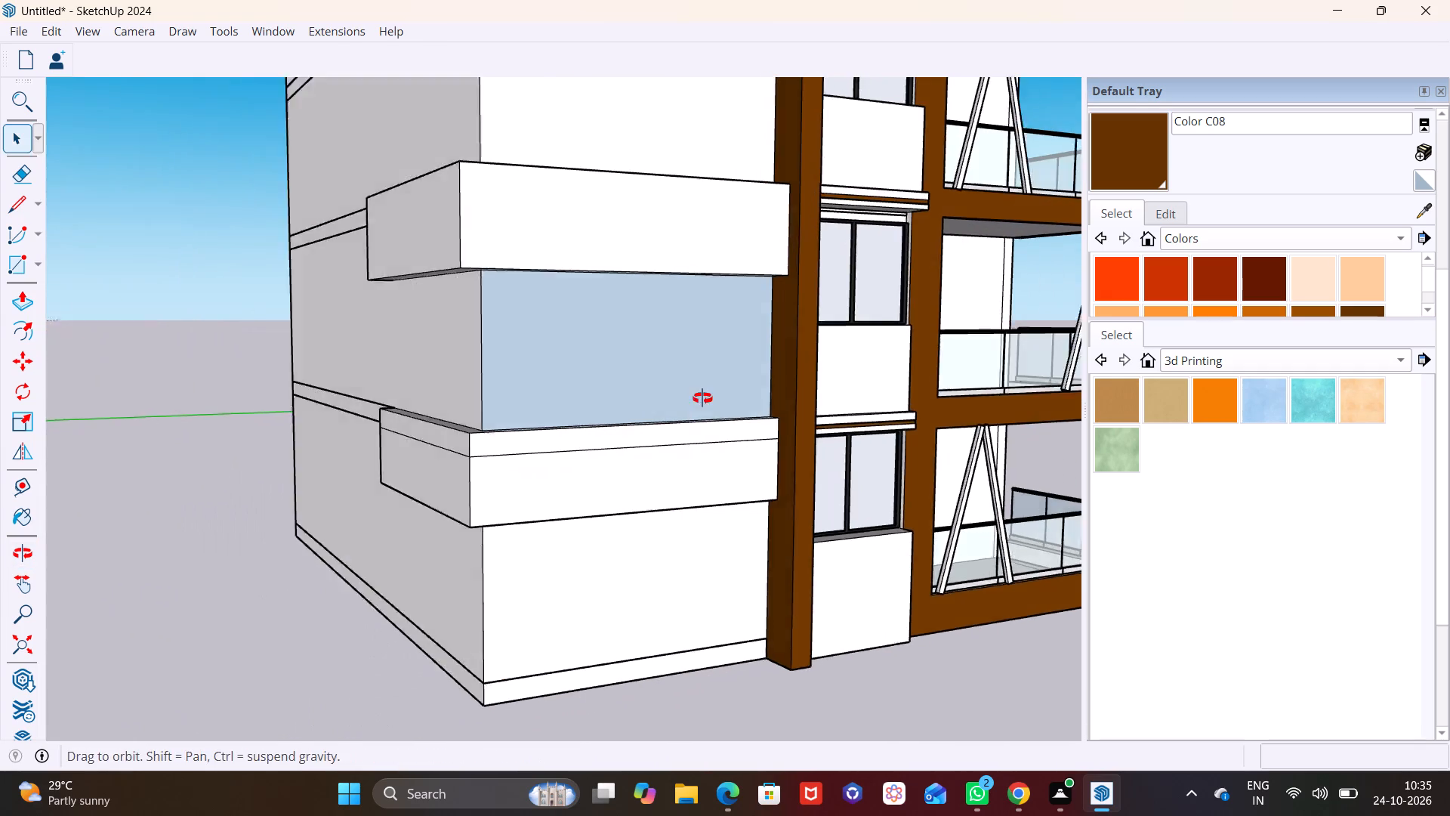
pyautogui.moveTo(702, 398); pyautogui.dragTo(770, 394, button='middle')
pyautogui.scroll(3, 703, 428)
pyautogui.click(606, 495)
pyautogui.press('Delete')
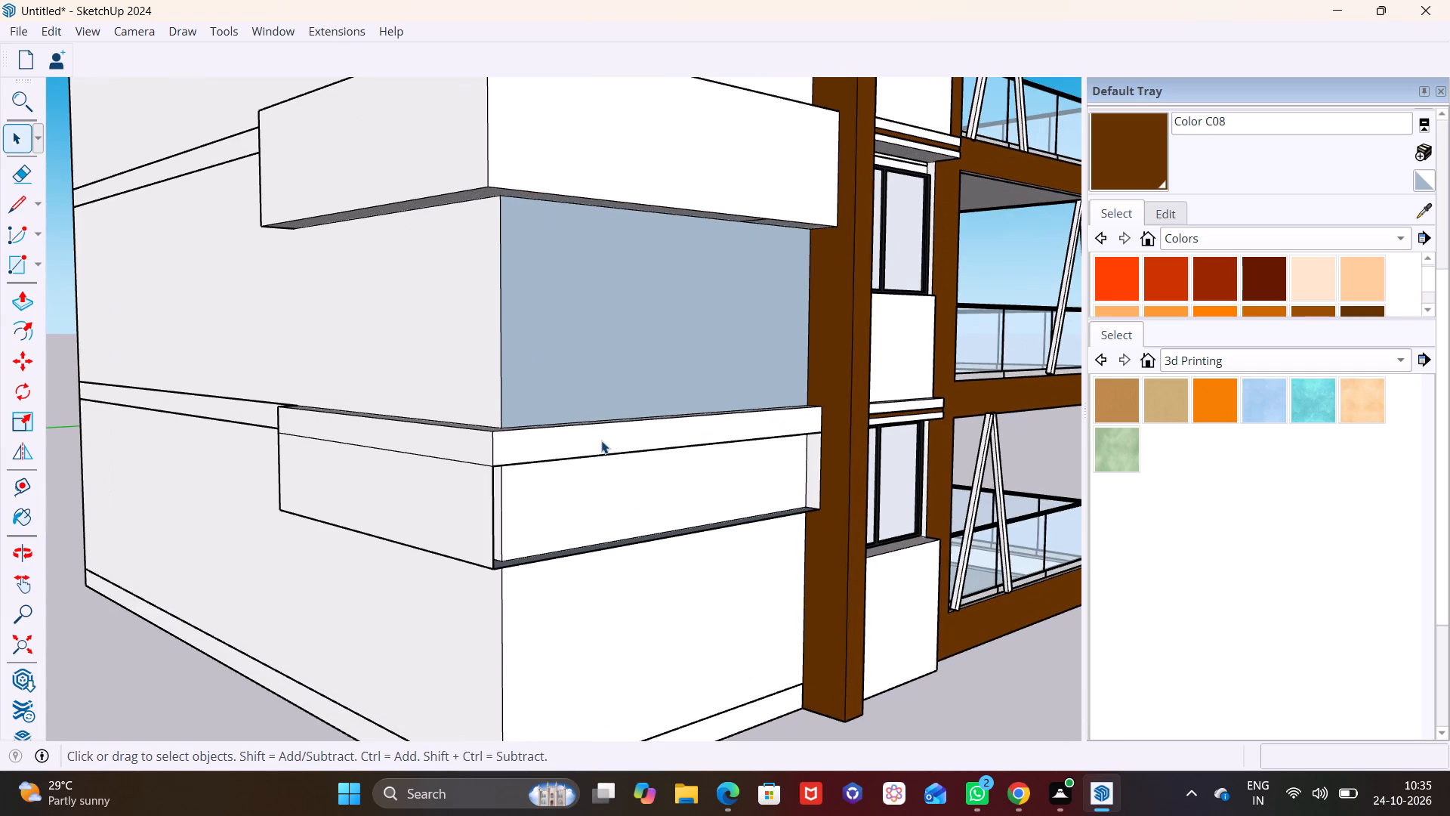
pyautogui.click(601, 440)
pyautogui.press('Delete')
# Delete the lower corner block's side-wall faces, its vertical corner edge and the pieces at its far end.
pyautogui.click(488, 440)
pyautogui.press('Delete')
pyautogui.click(492, 487)
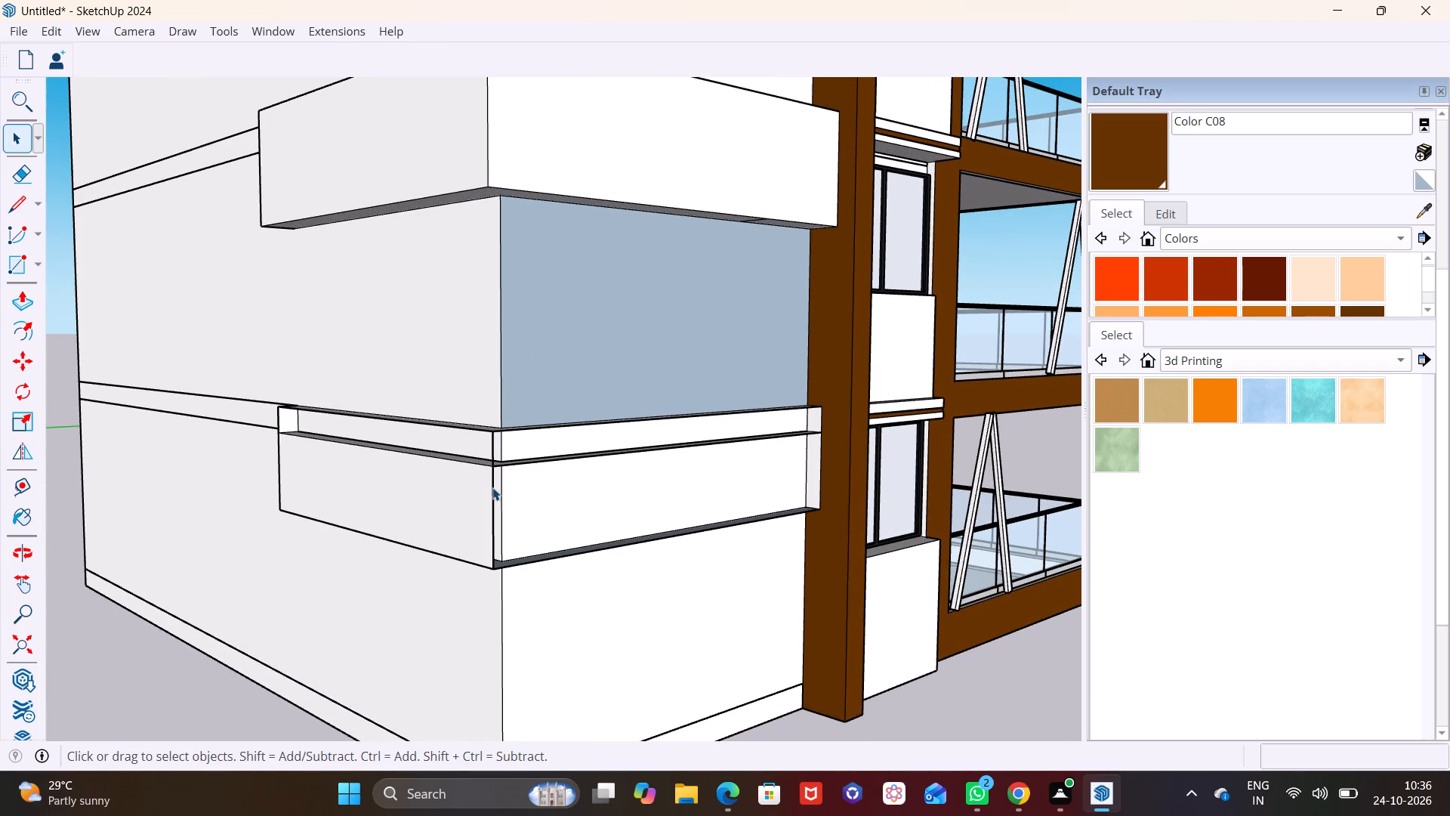
pyautogui.press('Delete')
pyautogui.click(297, 468)
pyautogui.press('Delete')
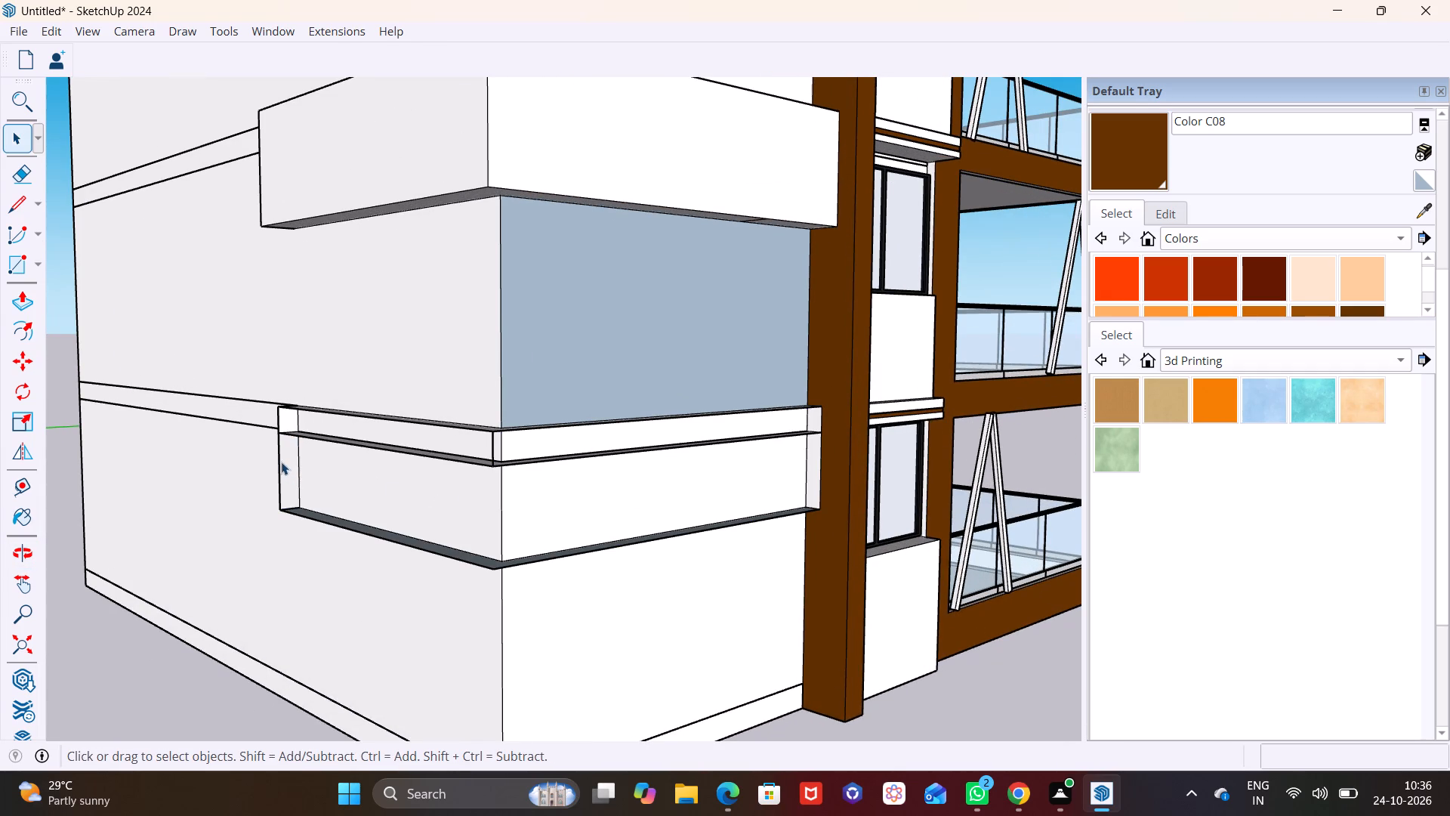
pyautogui.click(281, 462)
pyautogui.press('Delete')
pyautogui.click(281, 416)
pyautogui.press('Delete')
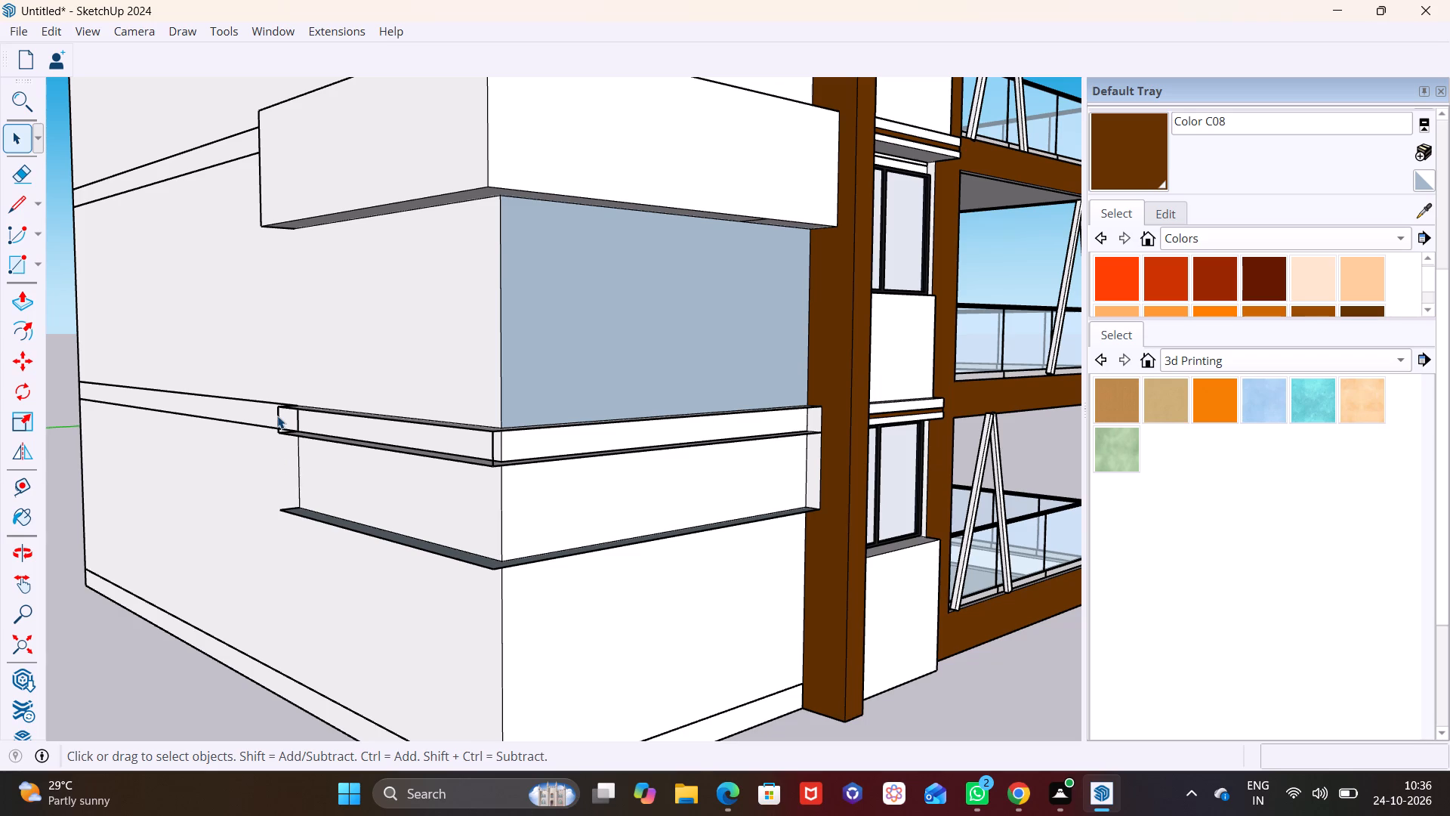
pyautogui.click(277, 416)
pyautogui.press('Delete')
# Delete the lower block's leftover underside pieces and the horizontal edges across the front wall beneath it.
pyautogui.moveTo(249, 472); pyautogui.dragTo(535, 605)
pyautogui.press('Delete')
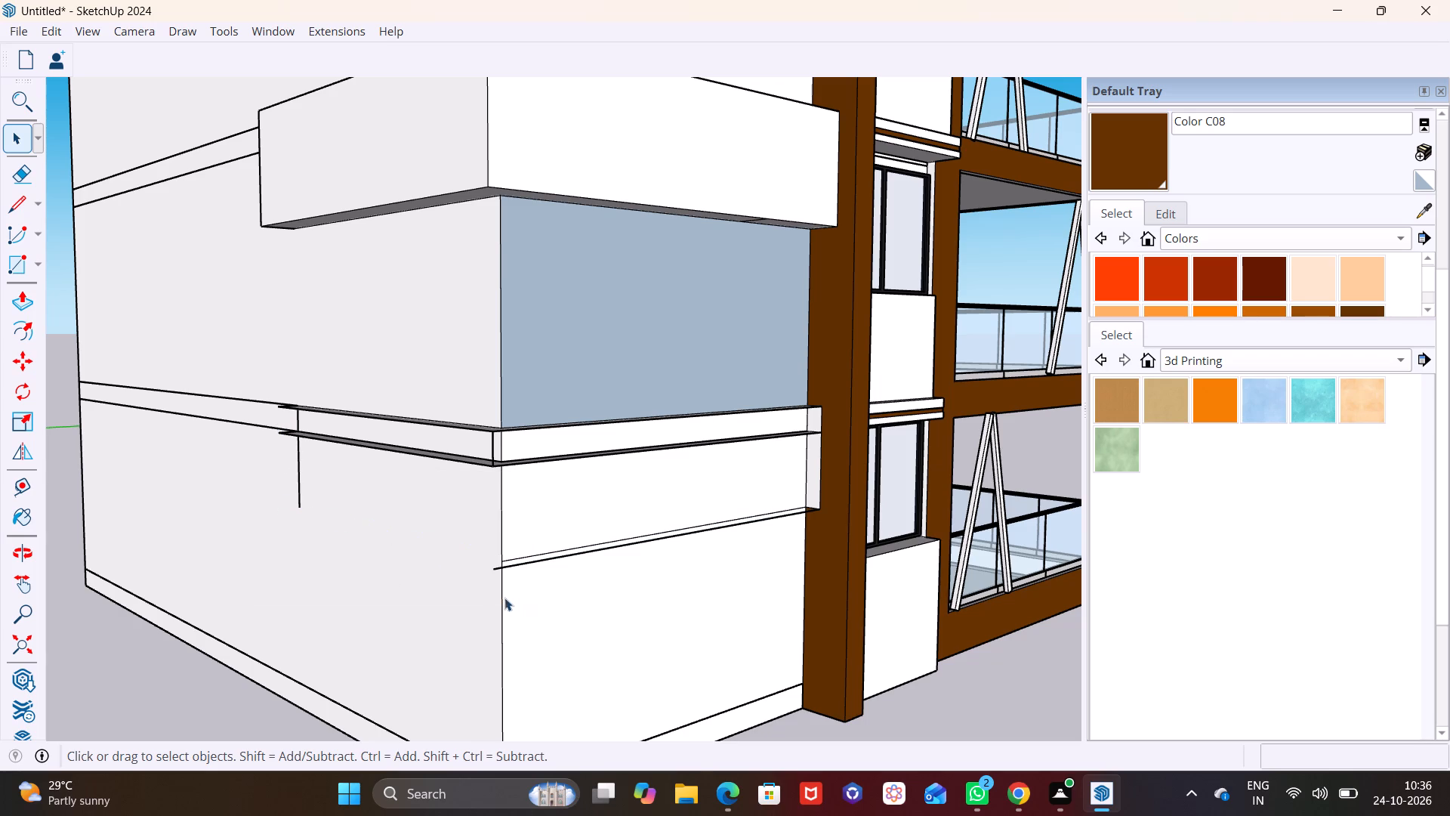
pyautogui.moveTo(465, 540); pyautogui.dragTo(728, 537)
pyautogui.moveTo(791, 474); pyautogui.dragTo(503, 589)
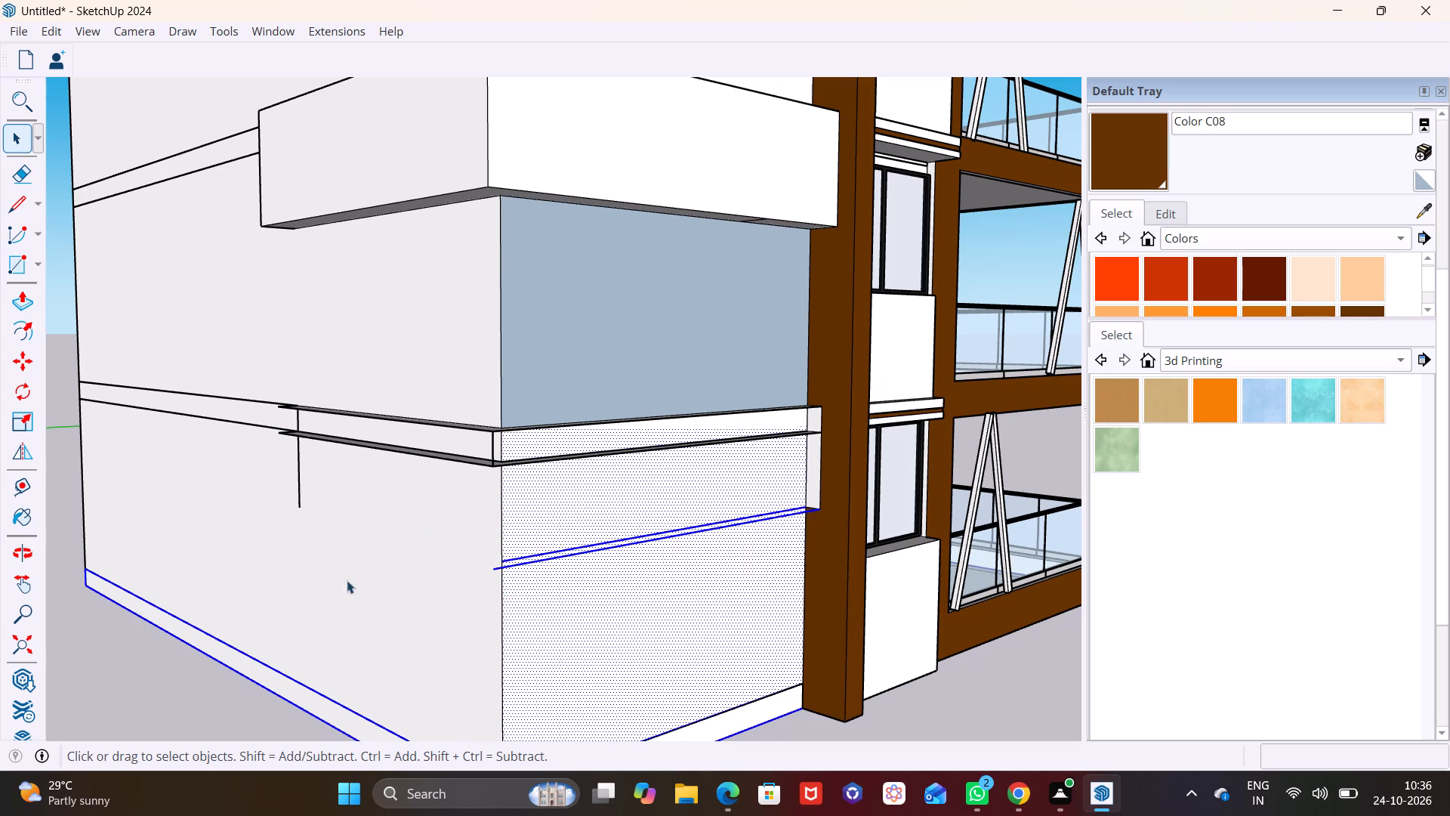
pyautogui.moveTo(168, 703); pyautogui.dragTo(175, 695)
pyautogui.click(572, 556)
pyautogui.press('Delete')
pyautogui.click(576, 547)
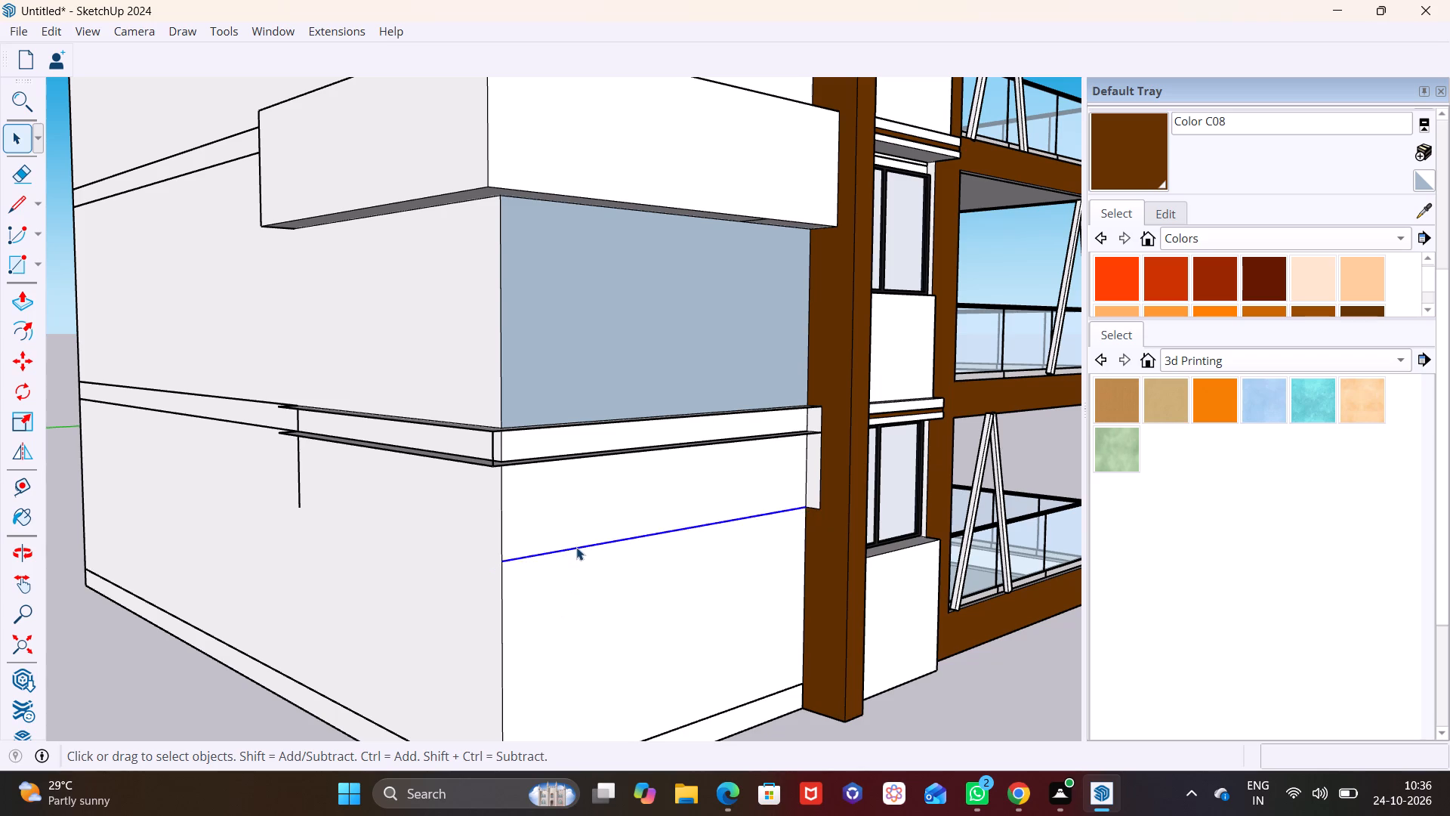
pyautogui.press('Delete')
# Delete the lower block's remaining end face and its bottom edge against the brown column.
pyautogui.scroll(11, 768, 480)
pyautogui.click(862, 473)
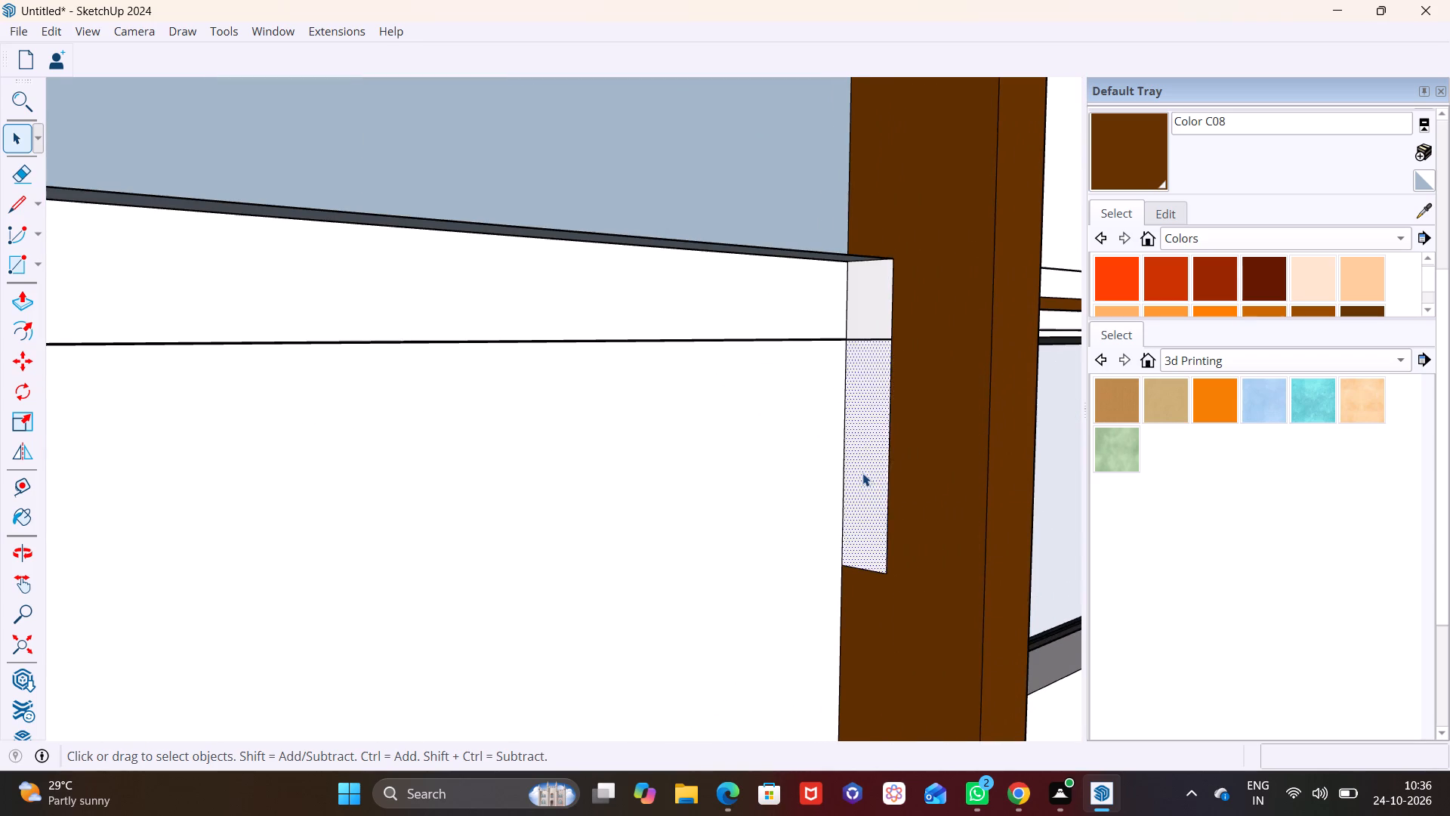
pyautogui.press('Delete')
pyautogui.click(868, 567)
pyautogui.press('Delete')
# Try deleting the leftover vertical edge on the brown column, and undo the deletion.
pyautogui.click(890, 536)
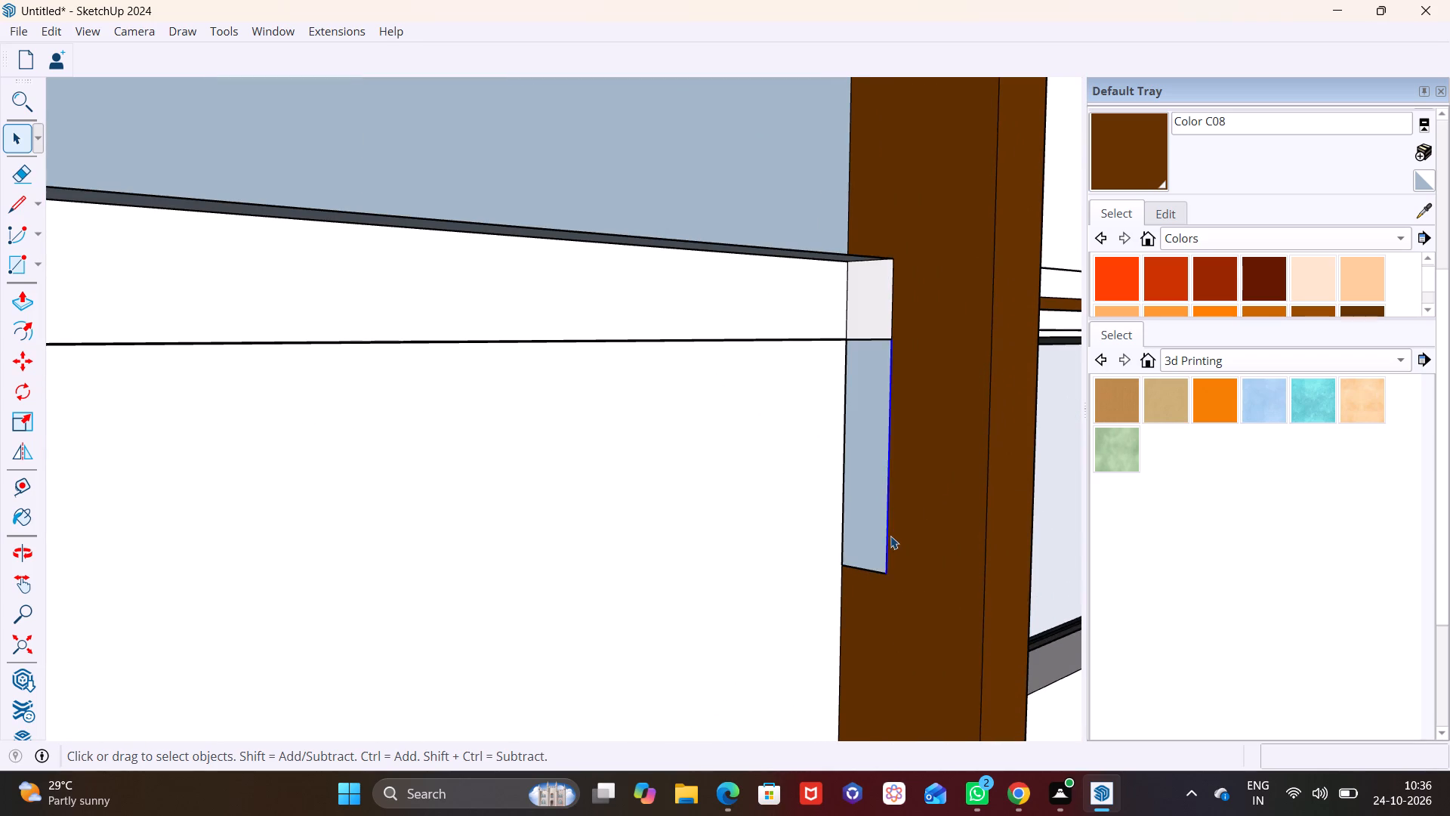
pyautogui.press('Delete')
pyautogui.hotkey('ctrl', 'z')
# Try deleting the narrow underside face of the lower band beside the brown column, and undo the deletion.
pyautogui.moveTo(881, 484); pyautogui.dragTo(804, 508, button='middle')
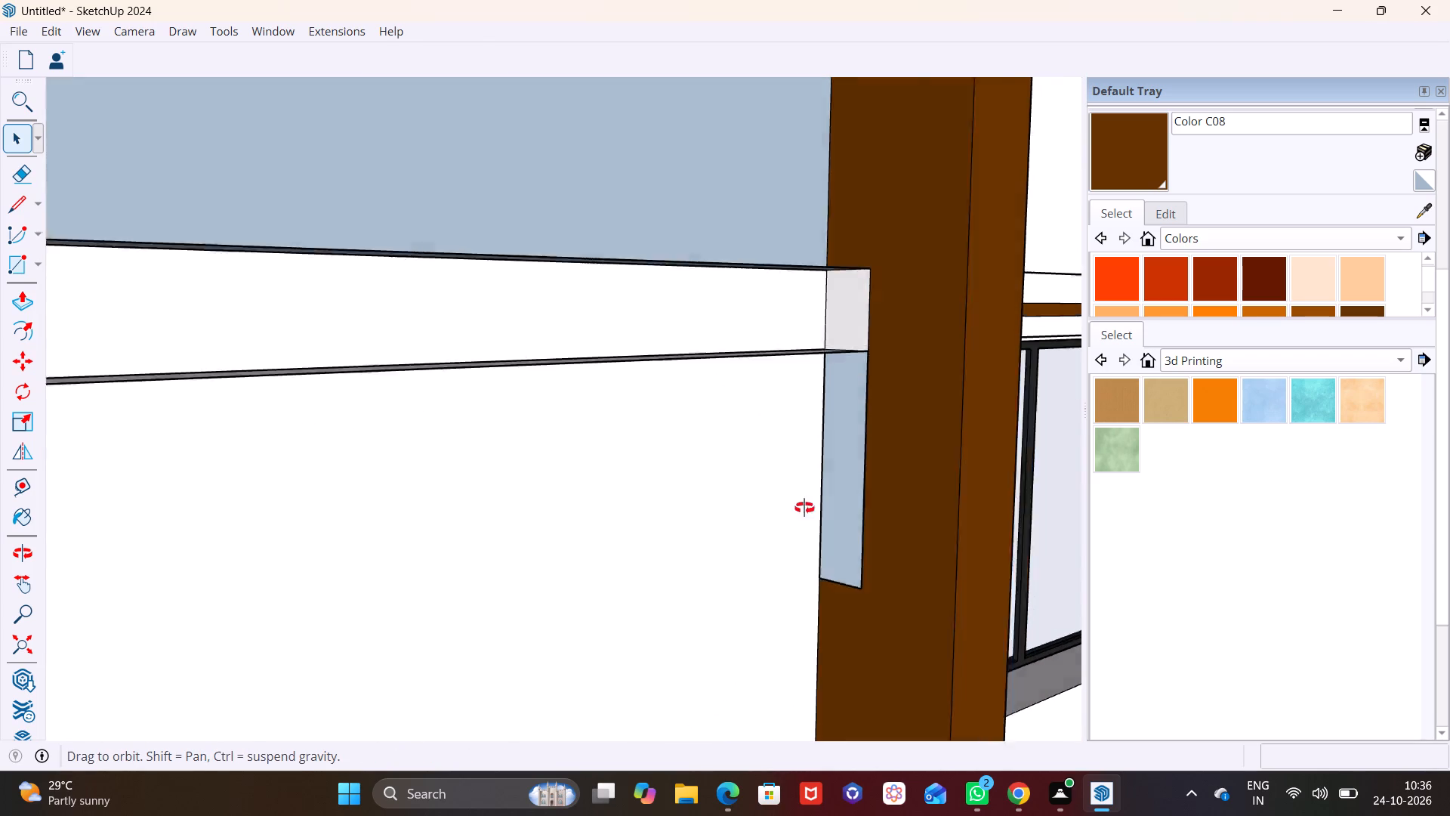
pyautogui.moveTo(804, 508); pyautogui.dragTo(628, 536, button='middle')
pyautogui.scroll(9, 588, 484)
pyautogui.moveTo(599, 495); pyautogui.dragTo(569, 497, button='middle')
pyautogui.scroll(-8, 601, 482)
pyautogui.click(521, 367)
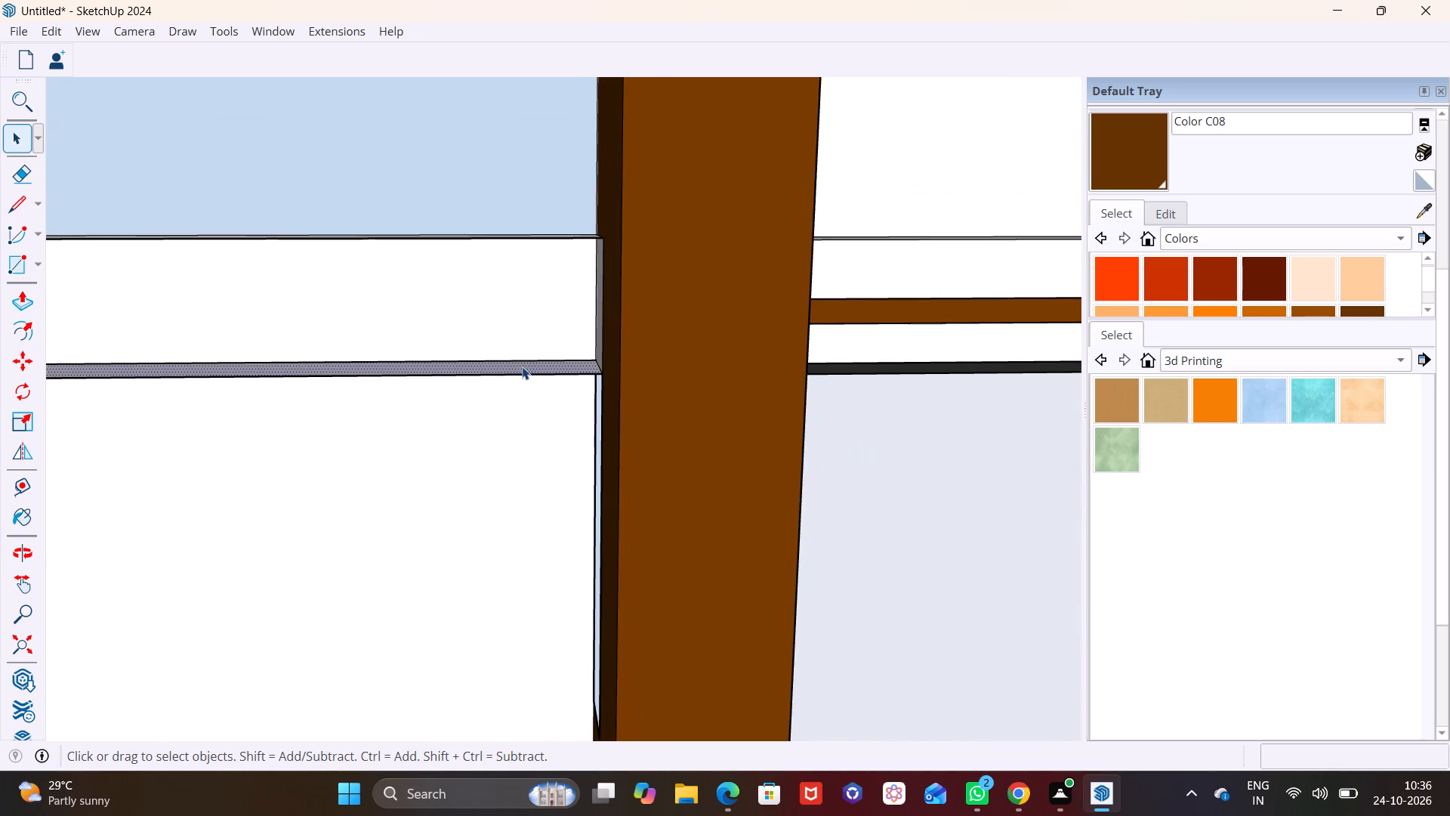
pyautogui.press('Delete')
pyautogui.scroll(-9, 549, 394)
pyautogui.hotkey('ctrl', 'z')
# Undo the earlier modelling of the upper and lower corner blocks, back to flat walls with only the horizontal floor-band lines.
pyautogui.keyDown('ctrl'); pyautogui.moveTo(572, 444); pyautogui.dragTo(572, 452); pyautogui.keyUp('ctrl')
pyautogui.hotkey('ctrl', 'z')
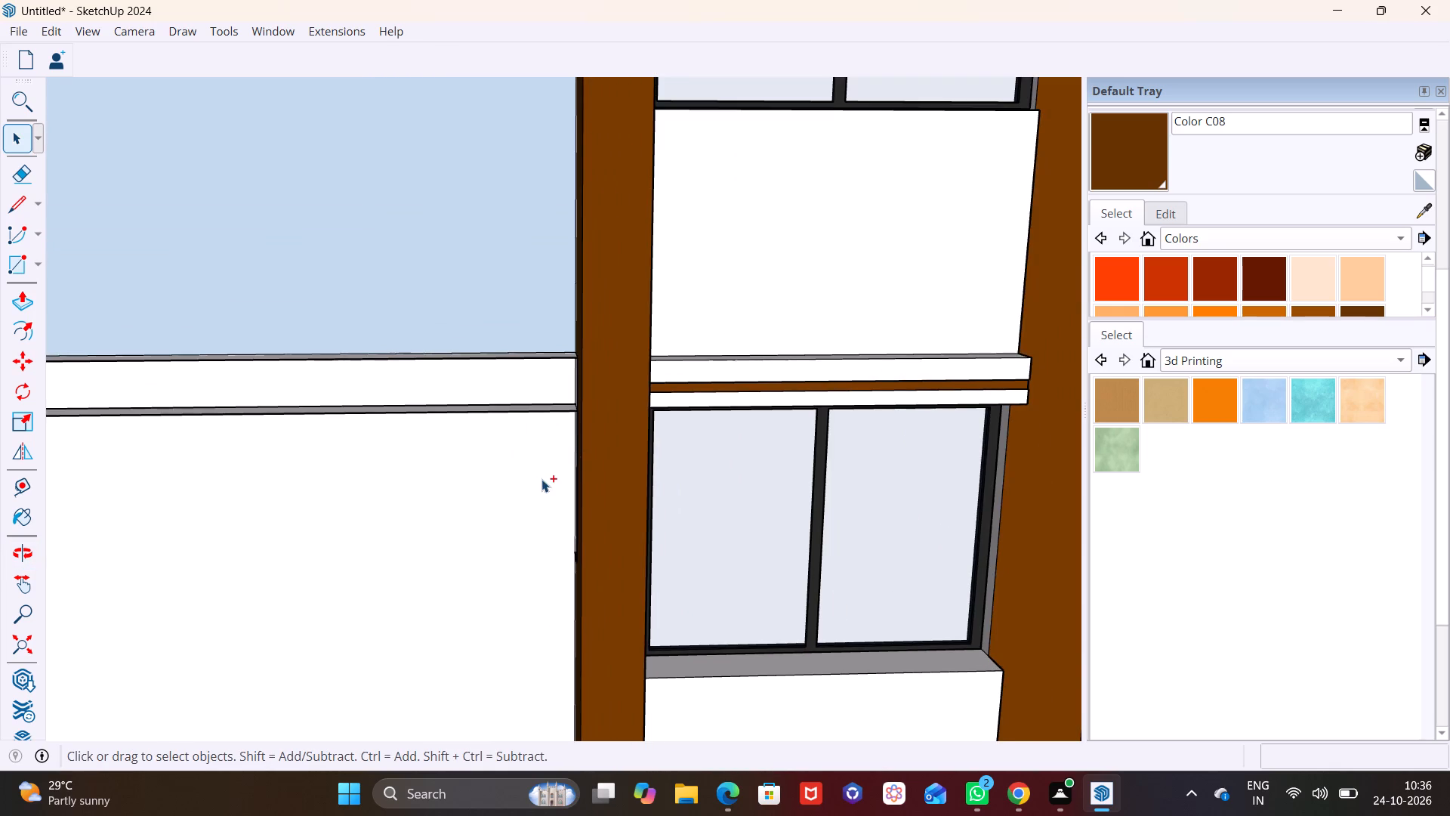
pyautogui.hotkey('ctrl', 'z')
pyautogui.keyDown('ctrl'); pyautogui.scroll(-12, 539, 485); pyautogui.keyUp('ctrl')
pyautogui.hotkey('ctrl', 'z')
pyautogui.moveTo(550, 491); pyautogui.dragTo(736, 488, button='middle')
pyautogui.scroll(-1, 736, 488)
pyautogui.hotkey('ctrl', 'z')
pyautogui.hotkey('ctrl', 'z')
pyautogui.hotkey('ctrl', 'z')
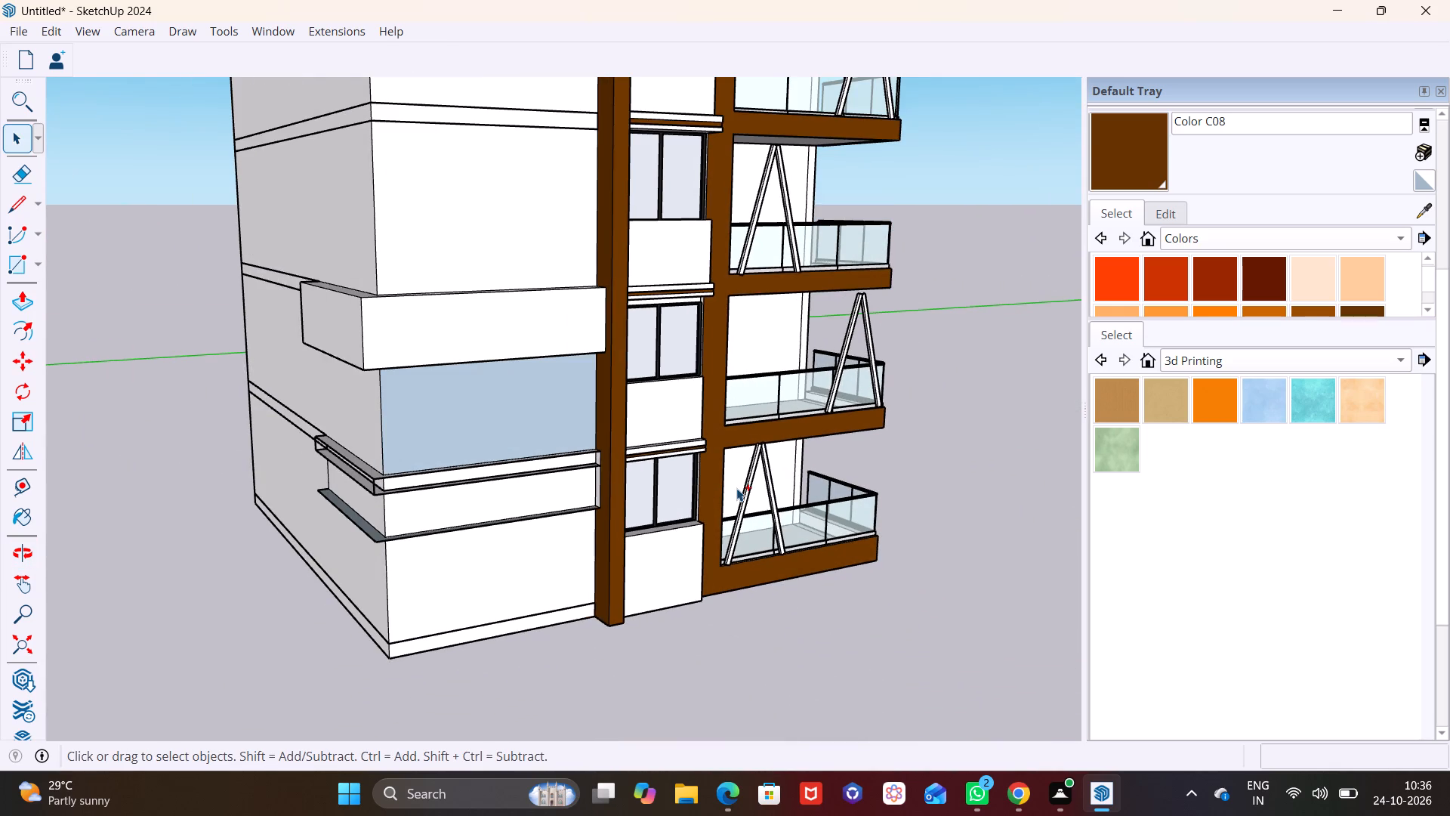
pyautogui.hotkey('ctrl', 'z')
pyautogui.hotkey('ctrl', 'z')
pyautogui.hotkey('ctrl', 'z')
pyautogui.hotkey('ctrl', 'z')
pyautogui.hotkey('ctrl', 'z')
pyautogui.hotkey('ctrl', 'z')
pyautogui.hotkey('ctrl', 'z')
pyautogui.hotkey('ctrl', 'z')
pyautogui.hotkey('ctrl', 'z')
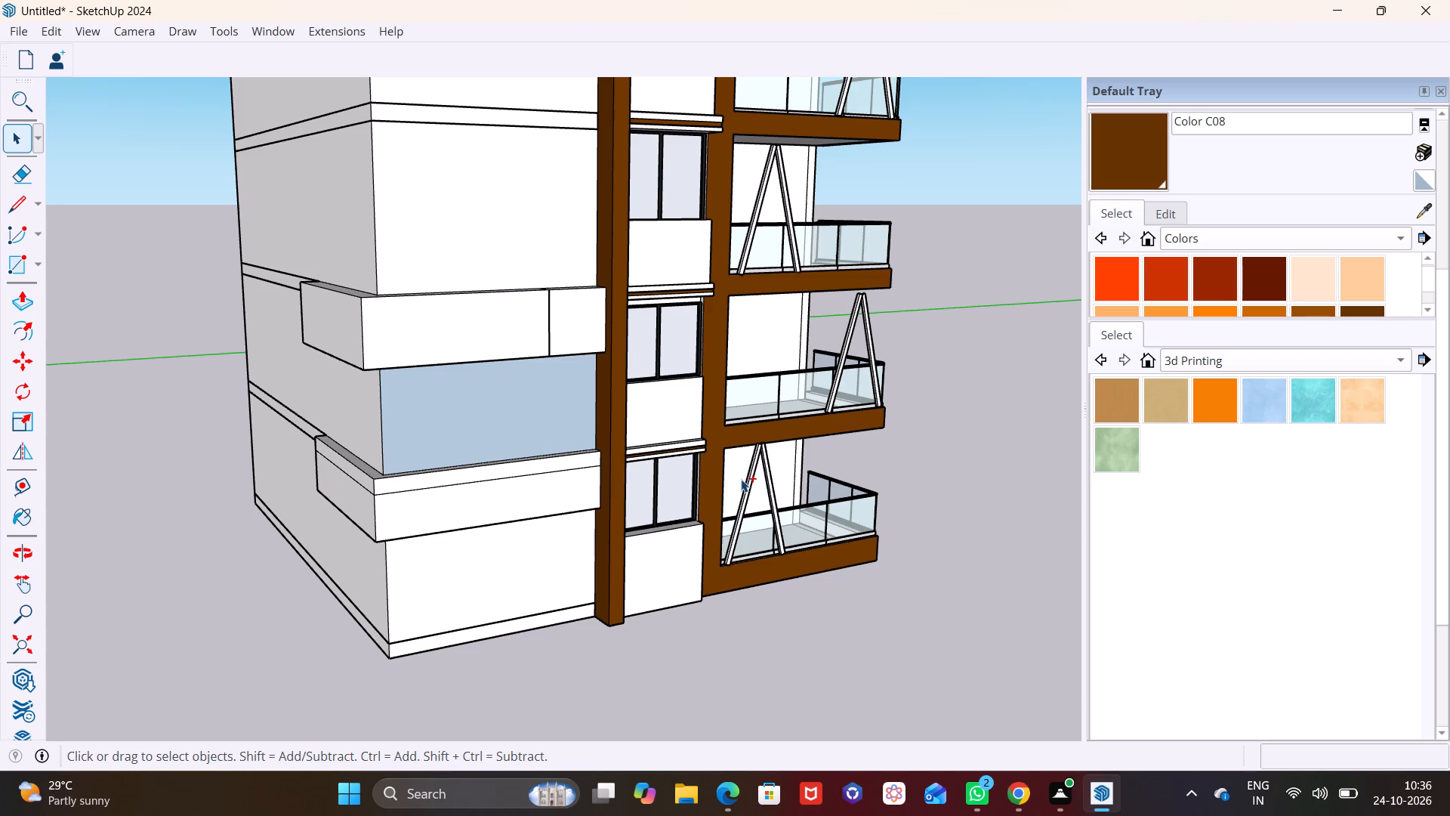
pyautogui.hotkey('ctrl', 'z')
pyautogui.hotkey('ctrl', 'z')
pyautogui.hotkey('ctrl', 'z')
pyautogui.hotkey('ctrl', 'z')
pyautogui.hotkey('ctrl', 'z')
pyautogui.hotkey('ctrl', 'z')
pyautogui.hotkey('ctrl', 'z')
pyautogui.hotkey('ctrl', 'z')
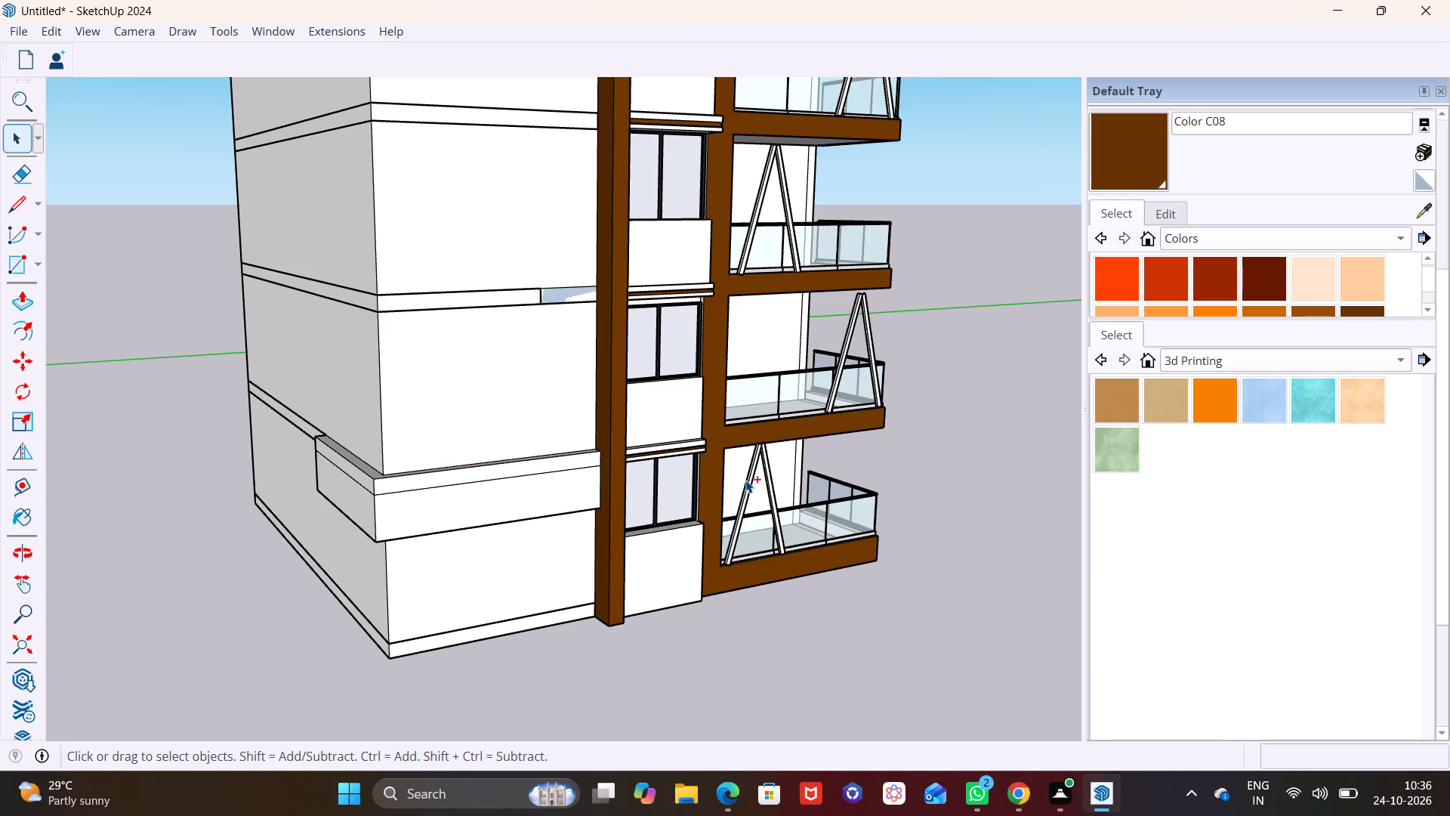
pyautogui.hotkey('ctrl', 'z')
pyautogui.hotkey('ctrl', 'z')
pyautogui.hotkey('ctrl', 'z')
pyautogui.hotkey('ctrl', 'z')
pyautogui.hotkey('ctrl', 'z')
pyautogui.hotkey('ctrl', 'z')
pyautogui.hotkey('ctrl', 'z')
pyautogui.hotkey('ctrl', 'z')
pyautogui.hotkey('ctrl', 'z')
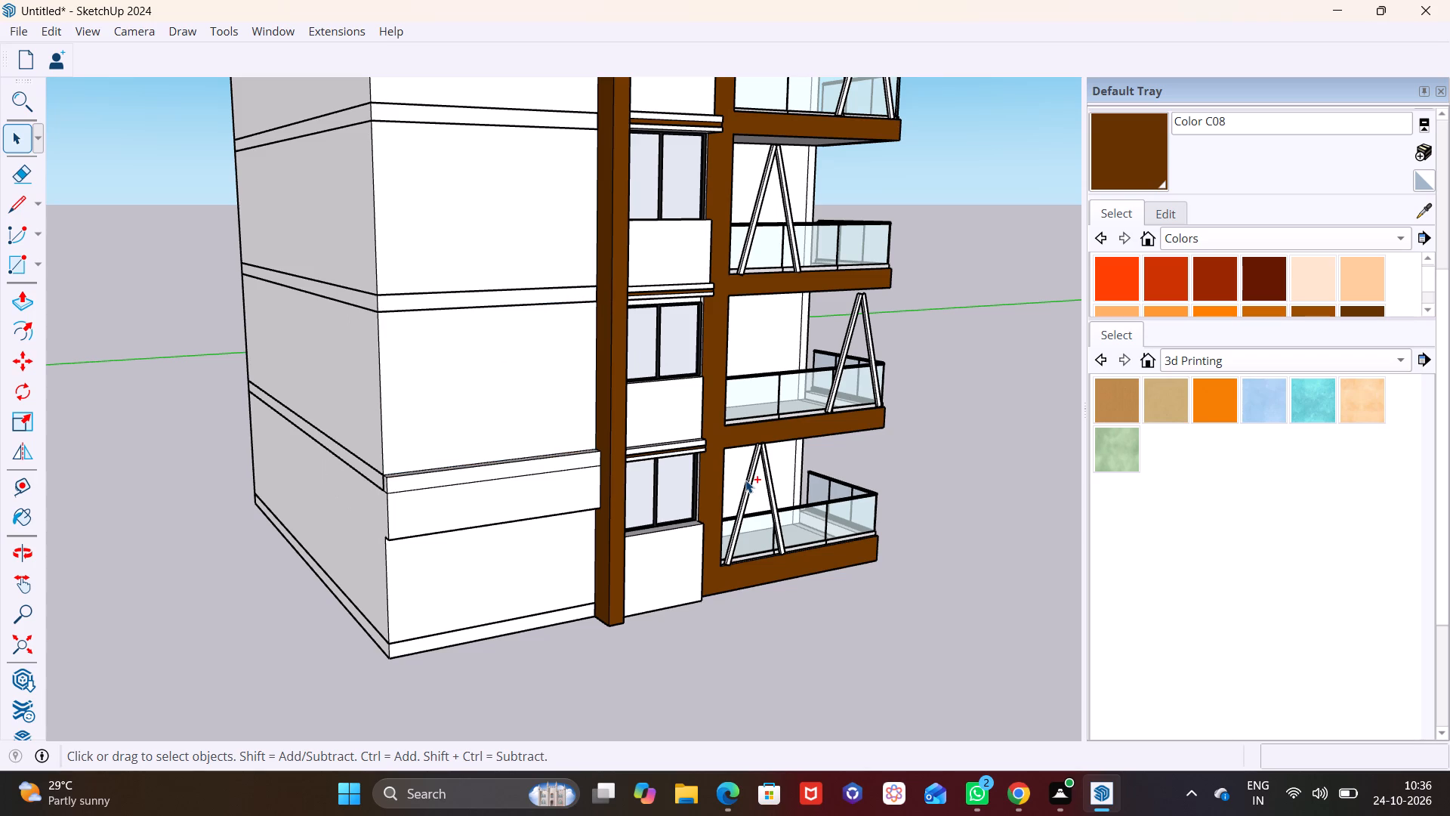
pyautogui.hotkey('ctrl', 'z')
pyautogui.hotkey('ctrl', 'z')
pyautogui.hotkey('ctrl', 'z')
# Draw a rectangle about 2' 7" by 1' on the lowest floor band of the front wall, against the brown column.
pyautogui.scroll(4, 714, 454)
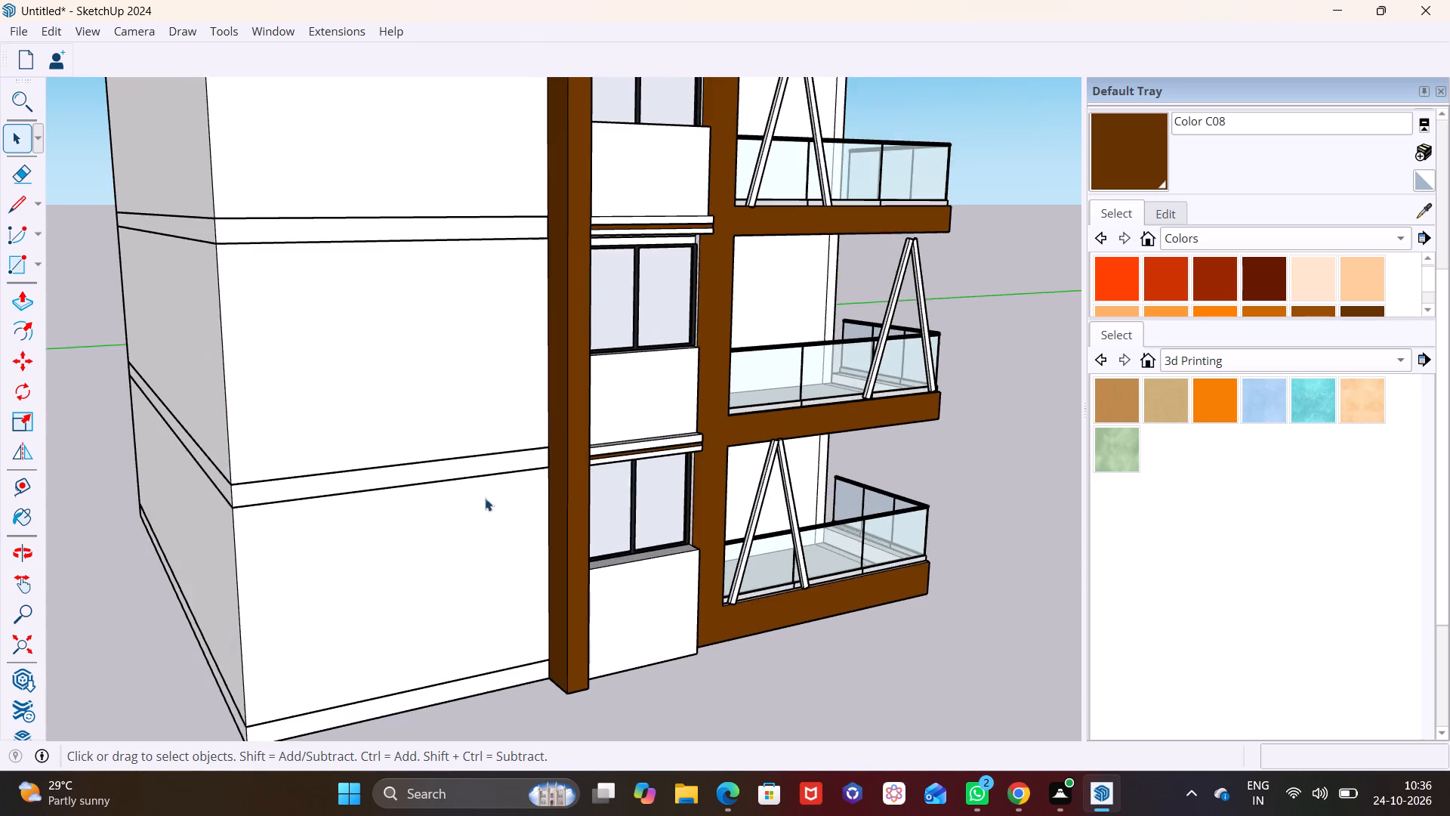
pyautogui.scroll(3, 485, 498)
pyautogui.moveTo(455, 505); pyautogui.dragTo(471, 453, button='middle')
pyautogui.click(35, 259)
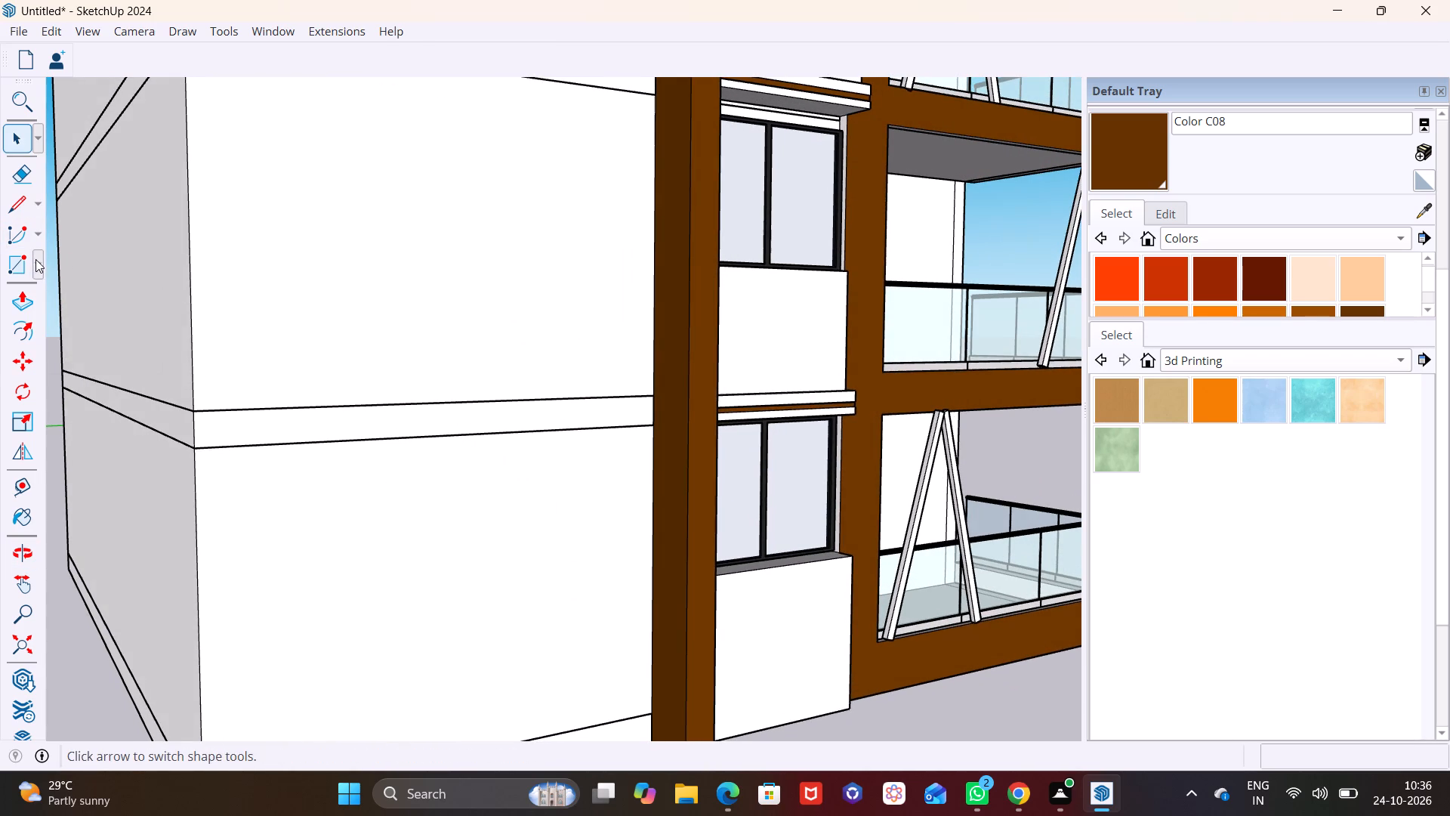
pyautogui.click(54, 295)
pyautogui.scroll(6, 548, 388)
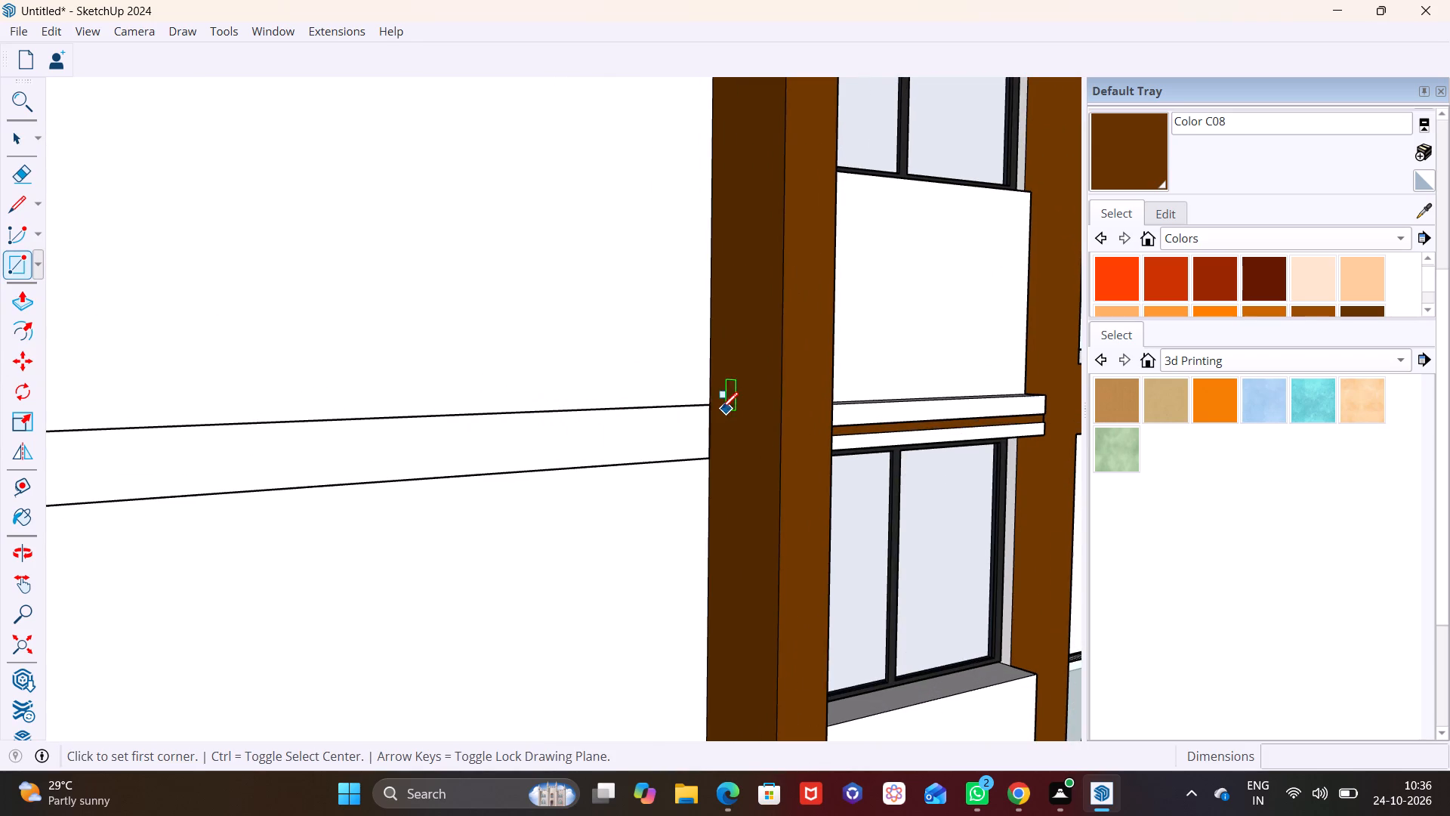
pyautogui.click(709, 409)
pyautogui.click(592, 467)
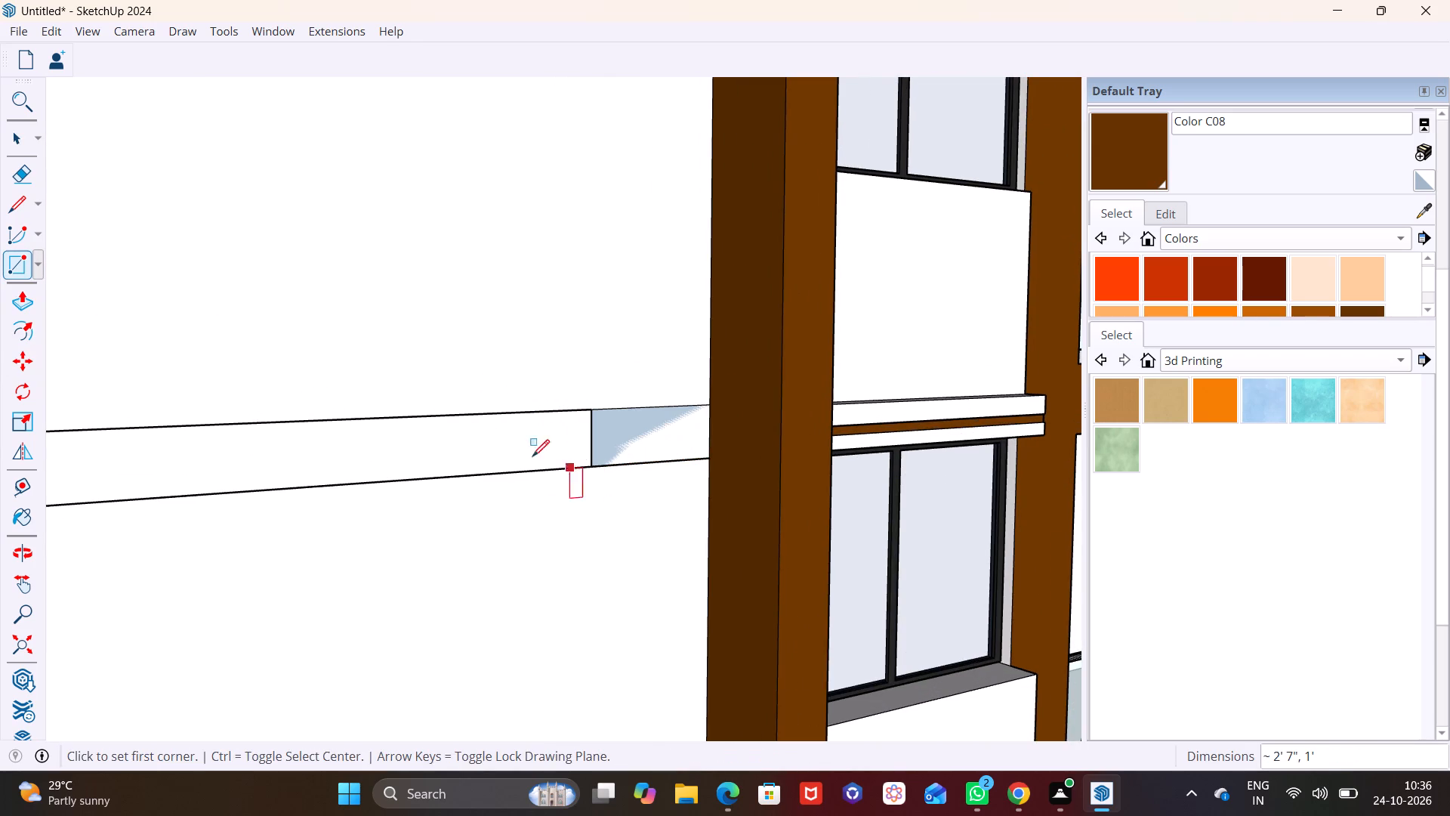
# Push/Pull the new rectangle about 4 1/4" out from the front wall.
pyautogui.click(16, 147)
pyautogui.click(620, 440)
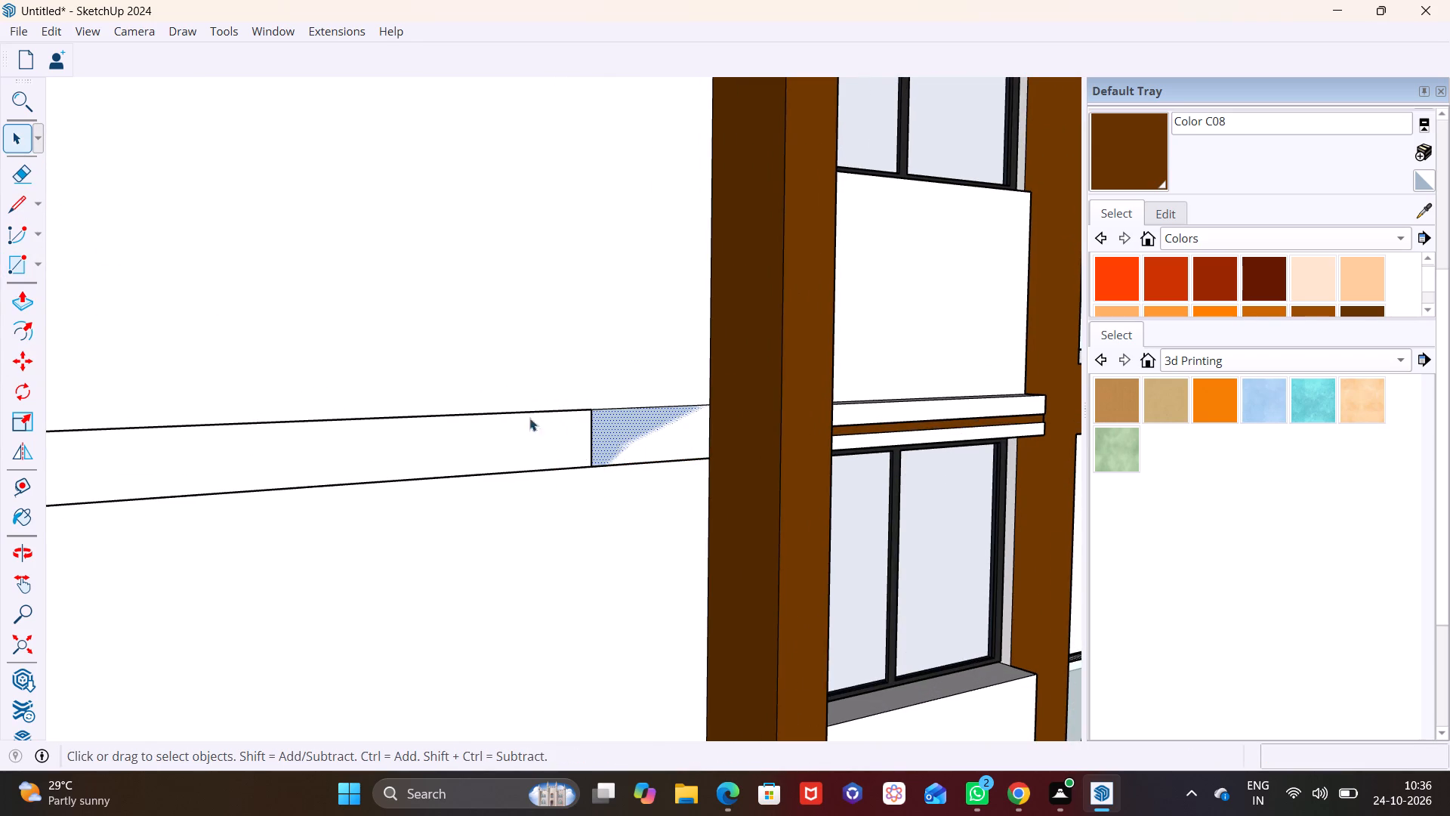
pyautogui.click(35, 305)
pyautogui.click(625, 438)
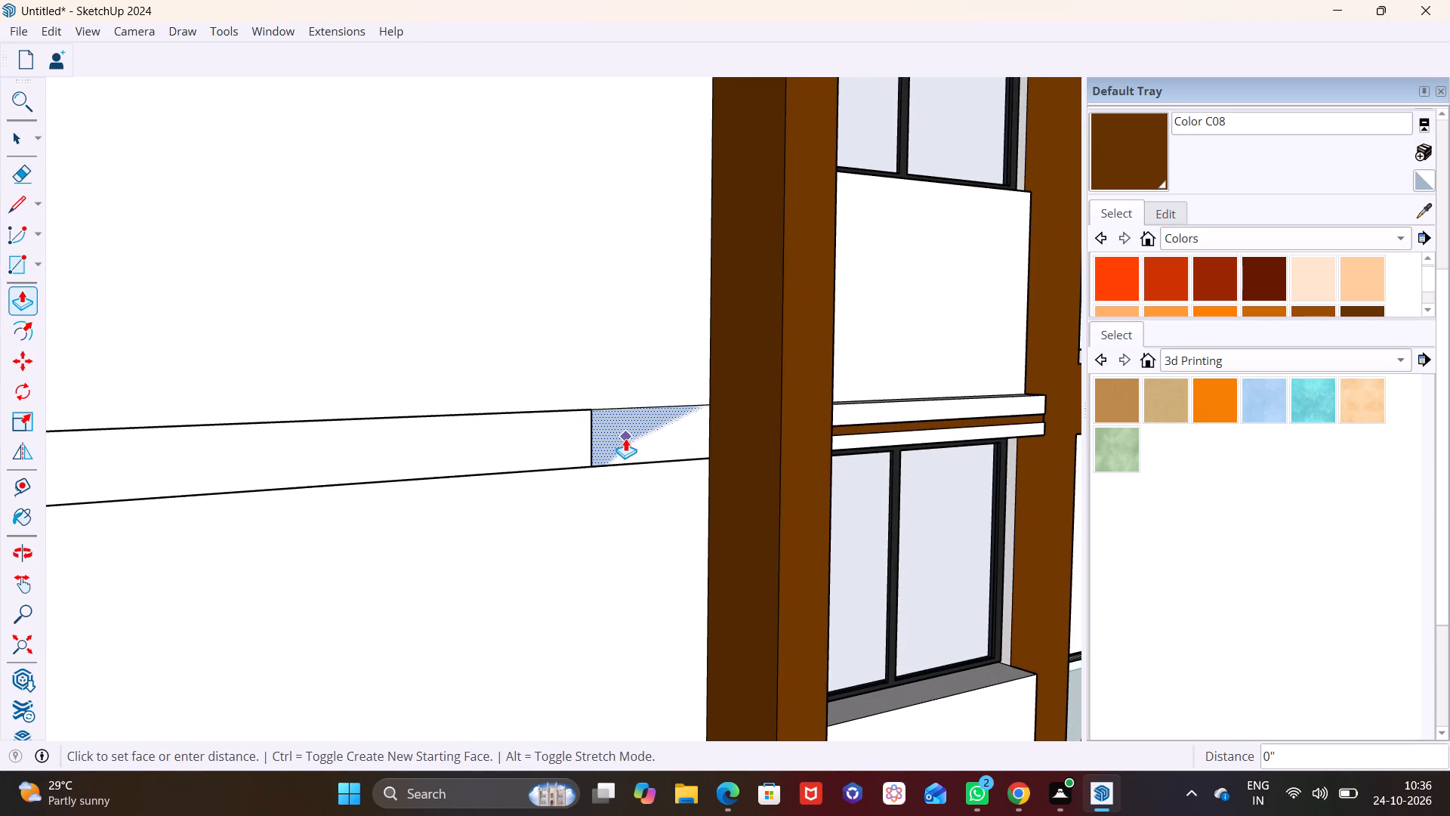
pyautogui.click(637, 438)
pyautogui.moveTo(634, 447); pyautogui.dragTo(589, 229, button='middle')
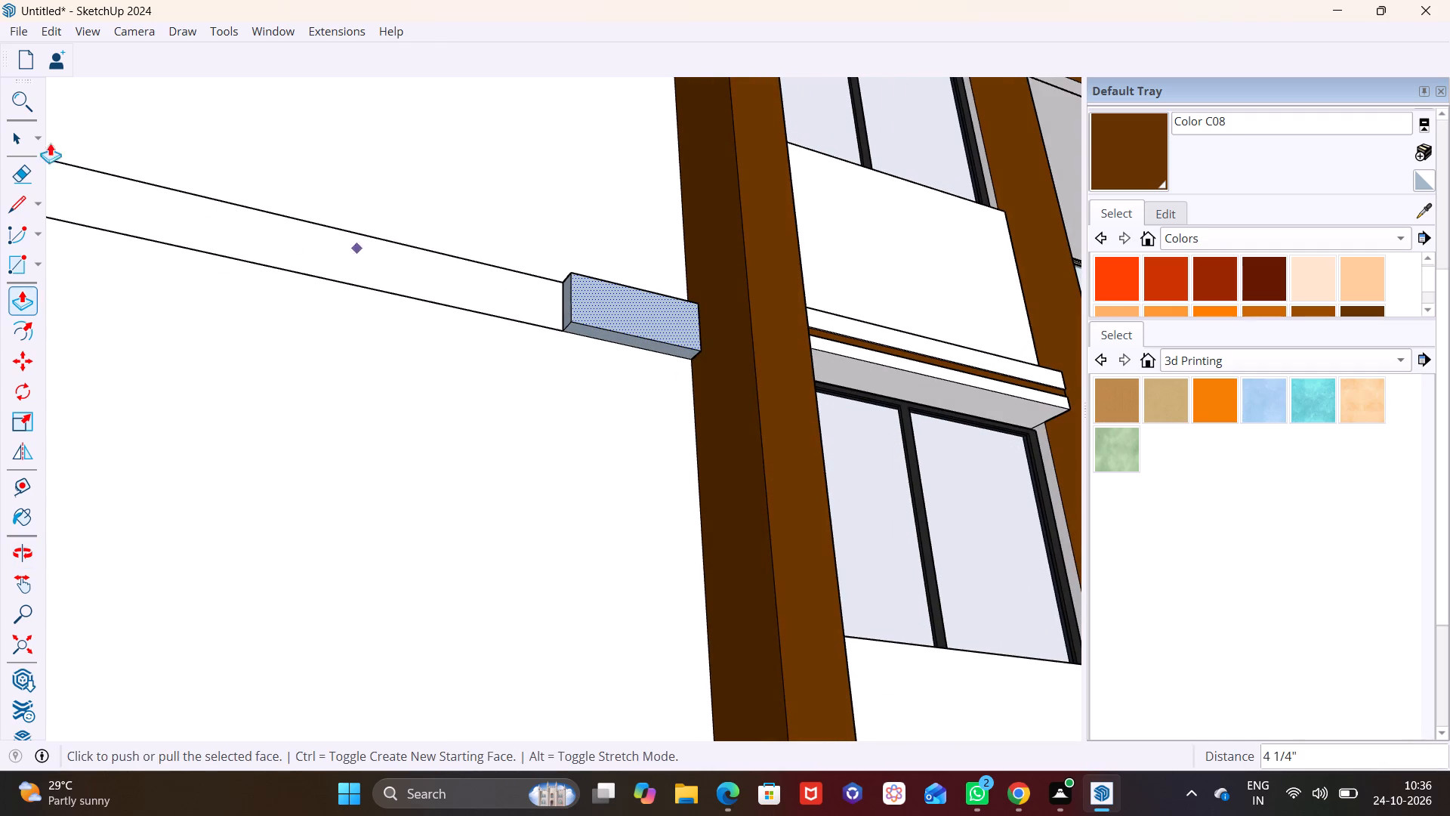
# Pull the small block's underside down about 3' 5 7/16".
pyautogui.click(19, 144)
pyautogui.click(593, 334)
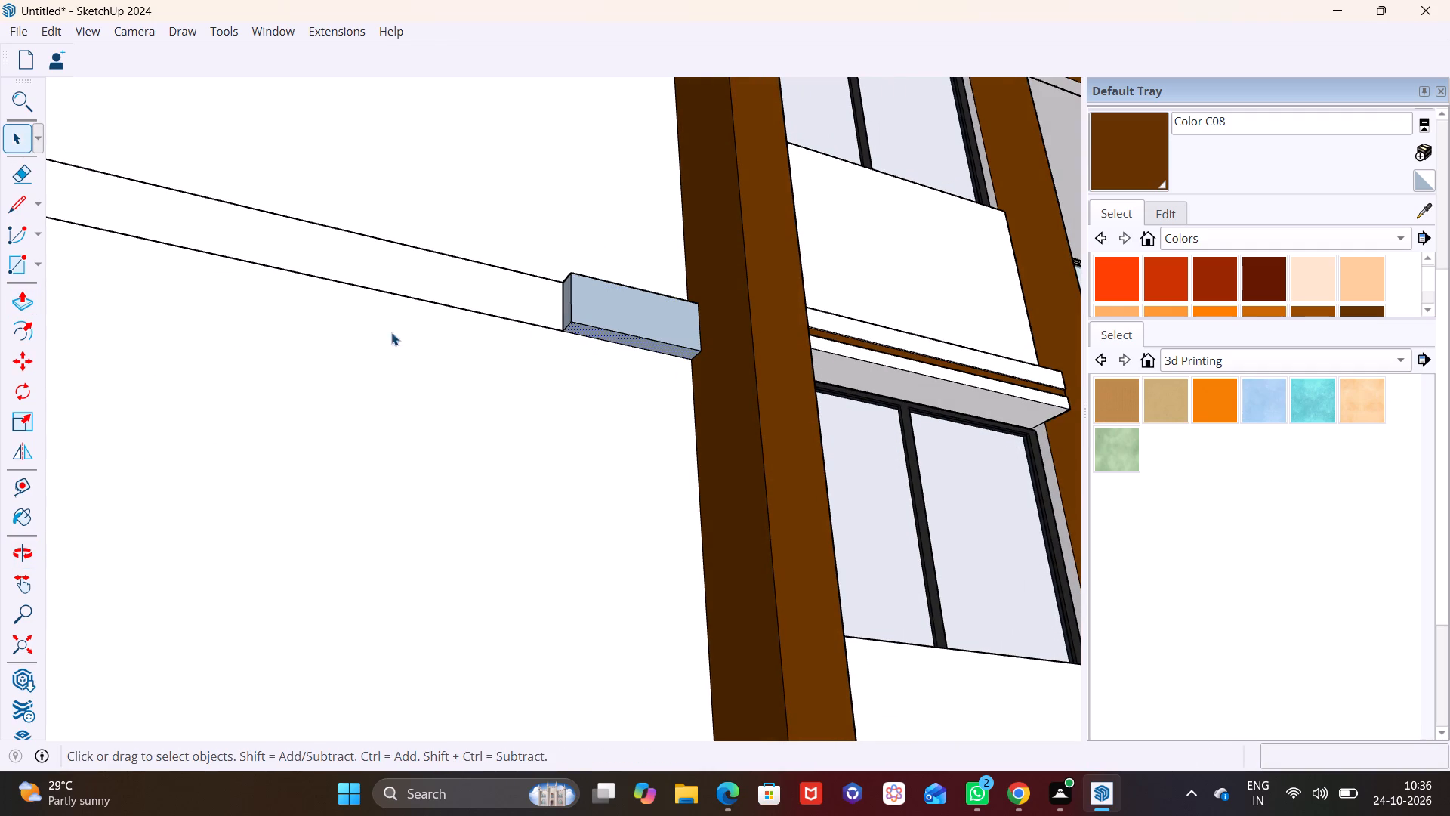
pyautogui.click(22, 295)
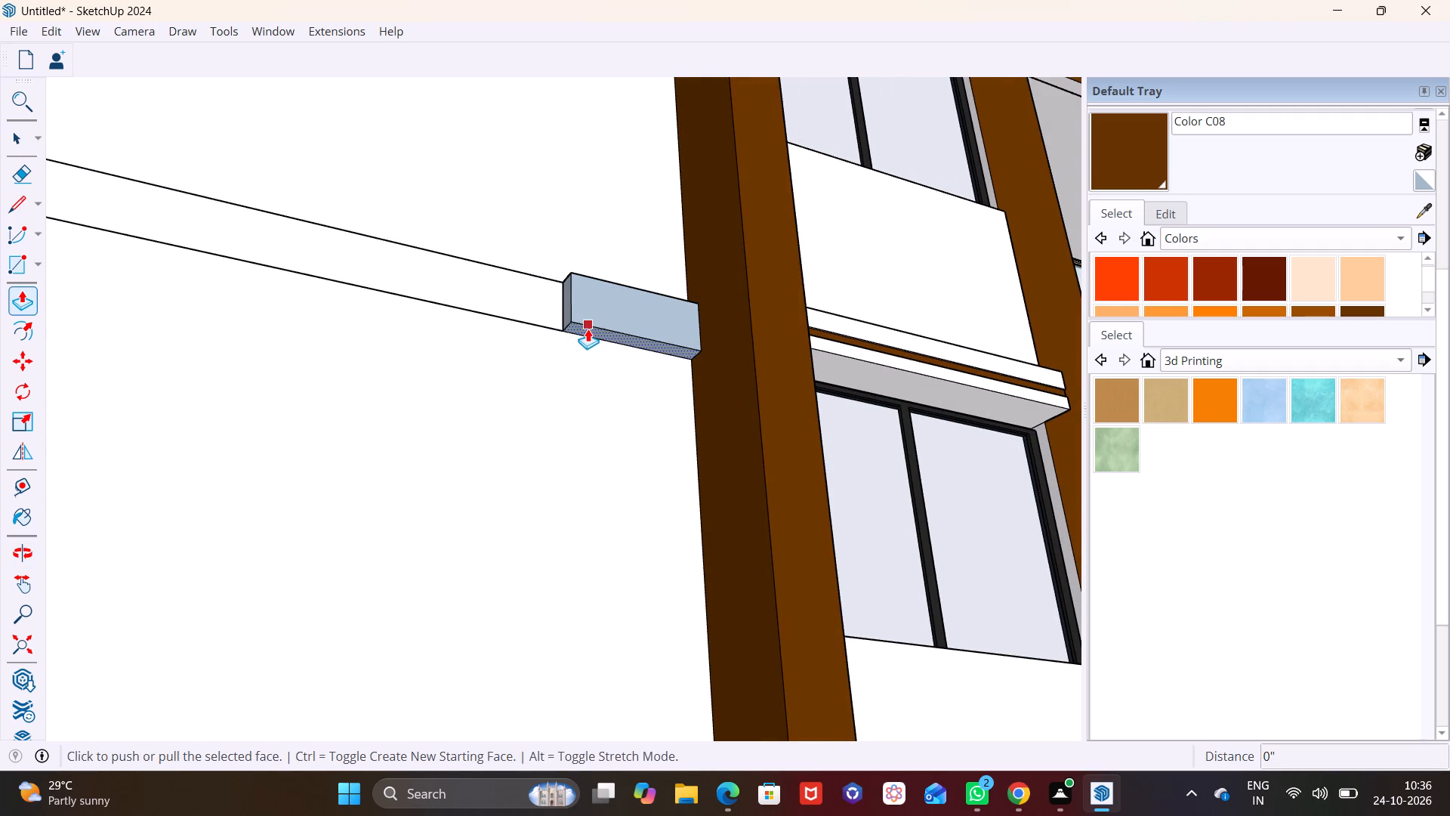
pyautogui.click(588, 329)
pyautogui.click(538, 513)
pyautogui.moveTo(511, 391); pyautogui.dragTo(711, 565, button='middle')
pyautogui.scroll(-2, 679, 552)
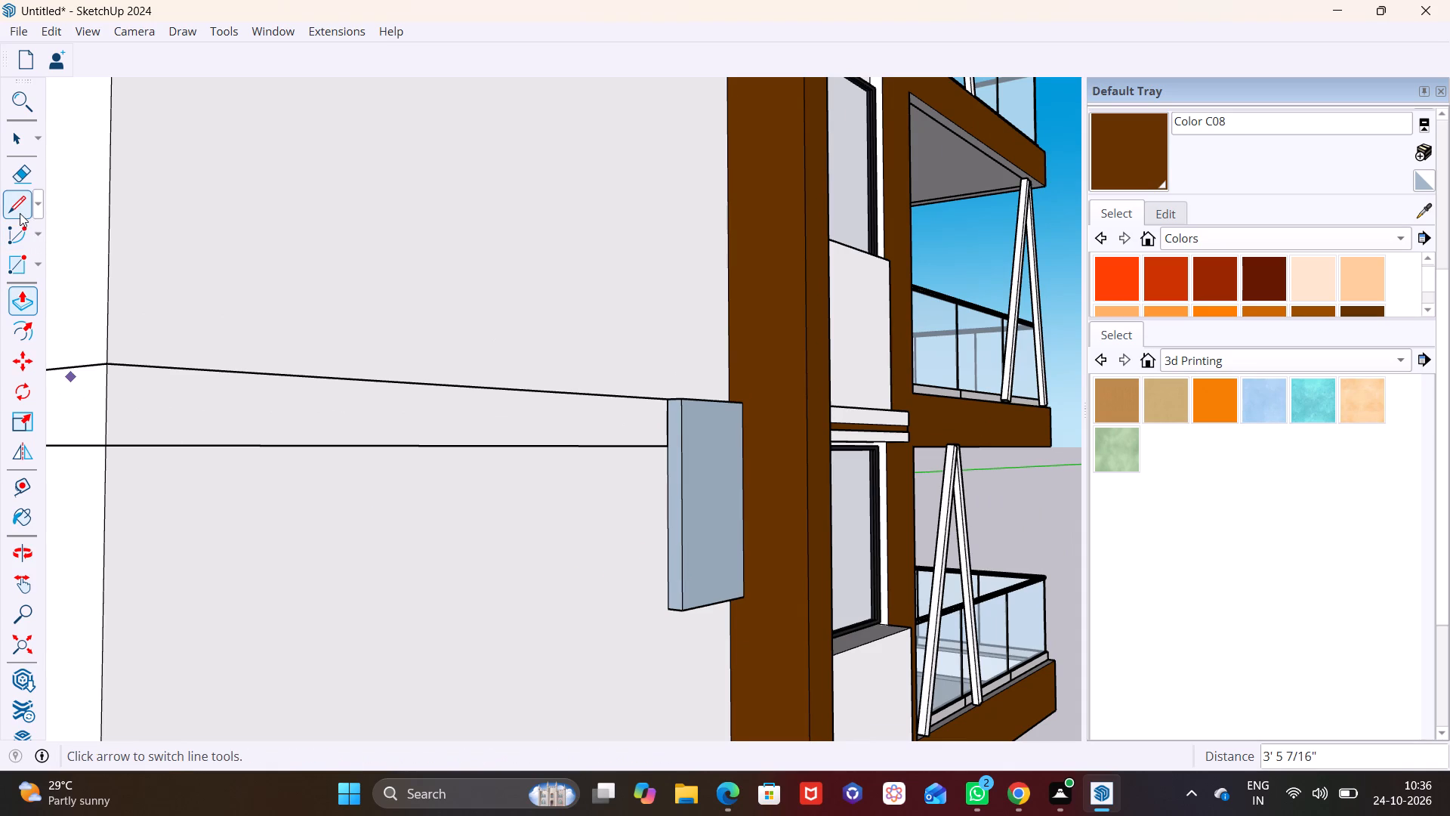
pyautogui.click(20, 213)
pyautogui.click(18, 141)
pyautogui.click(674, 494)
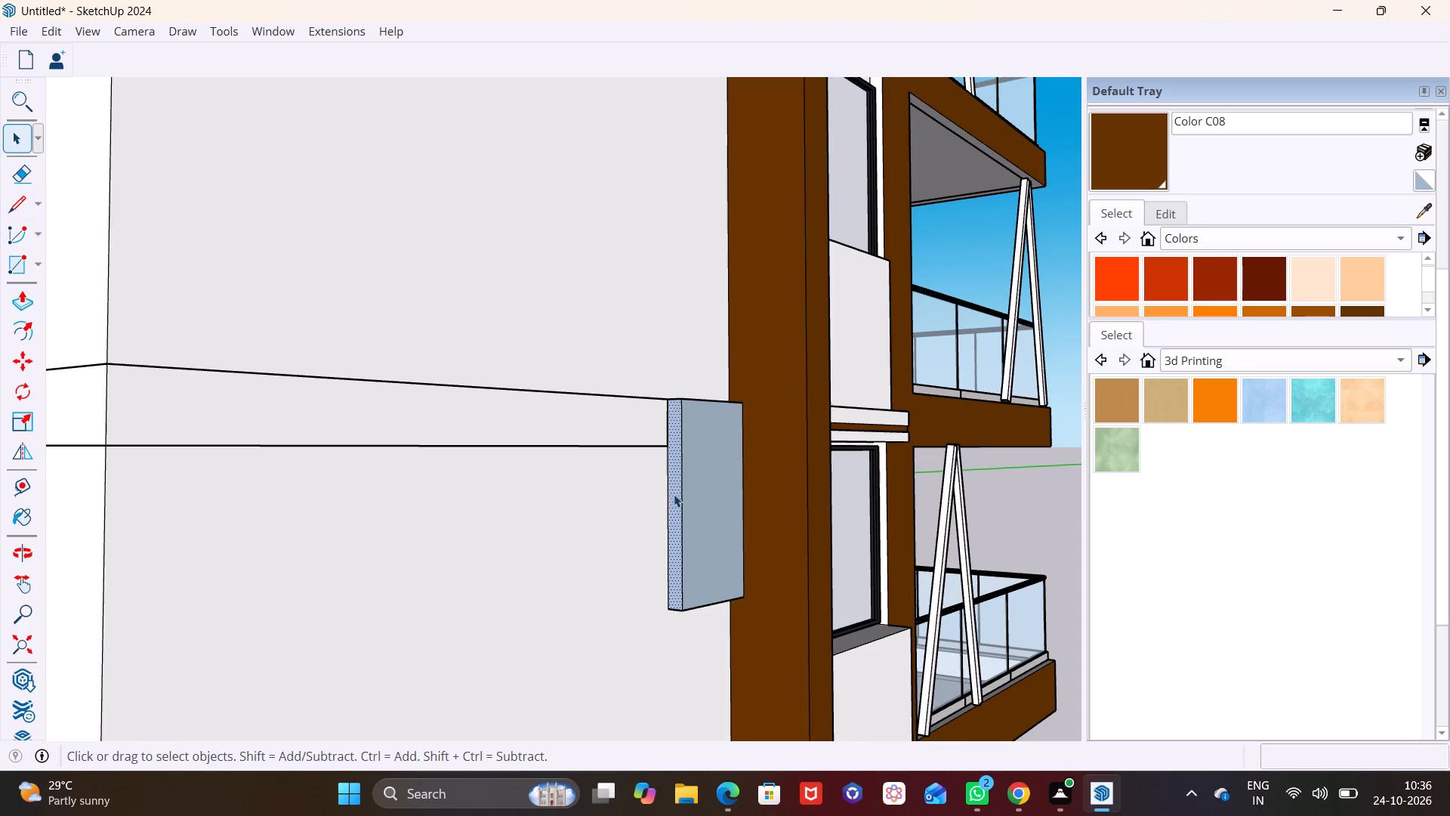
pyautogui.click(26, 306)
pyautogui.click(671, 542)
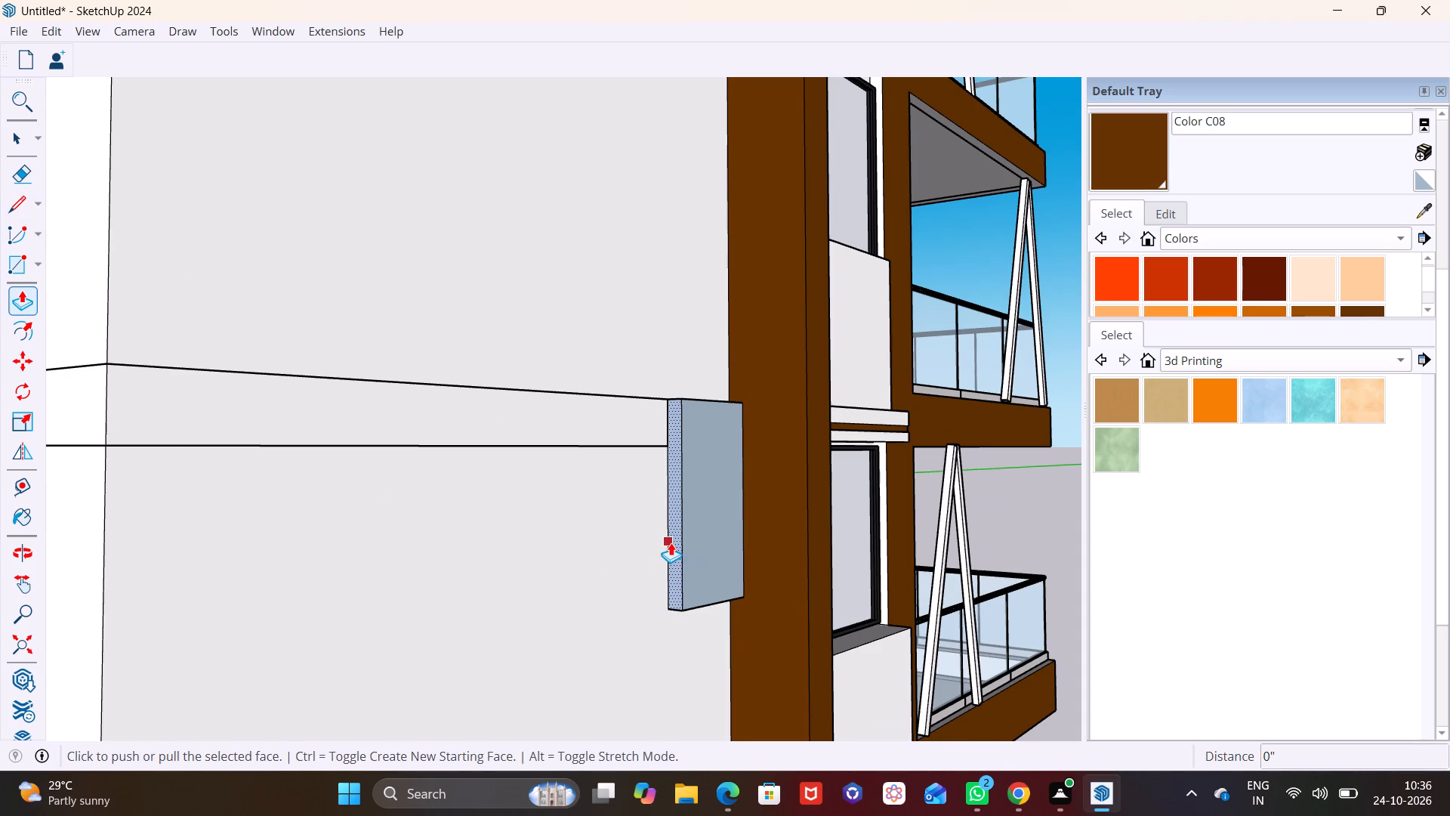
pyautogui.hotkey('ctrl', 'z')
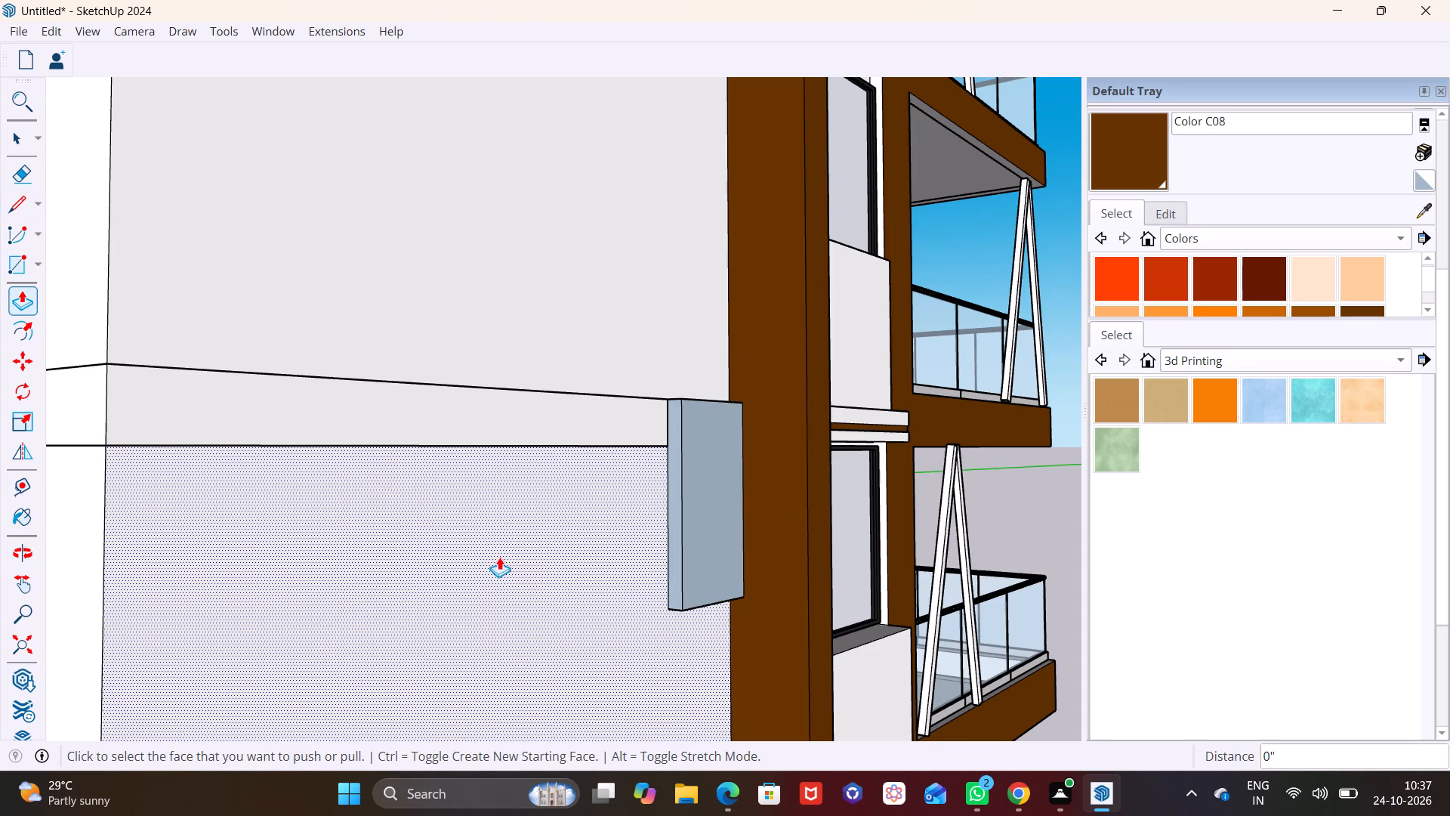
# Pull the block's side face away from the brown column along the front wall until it extends past the building corner.
pyautogui.press('space')
pyautogui.click(675, 540)
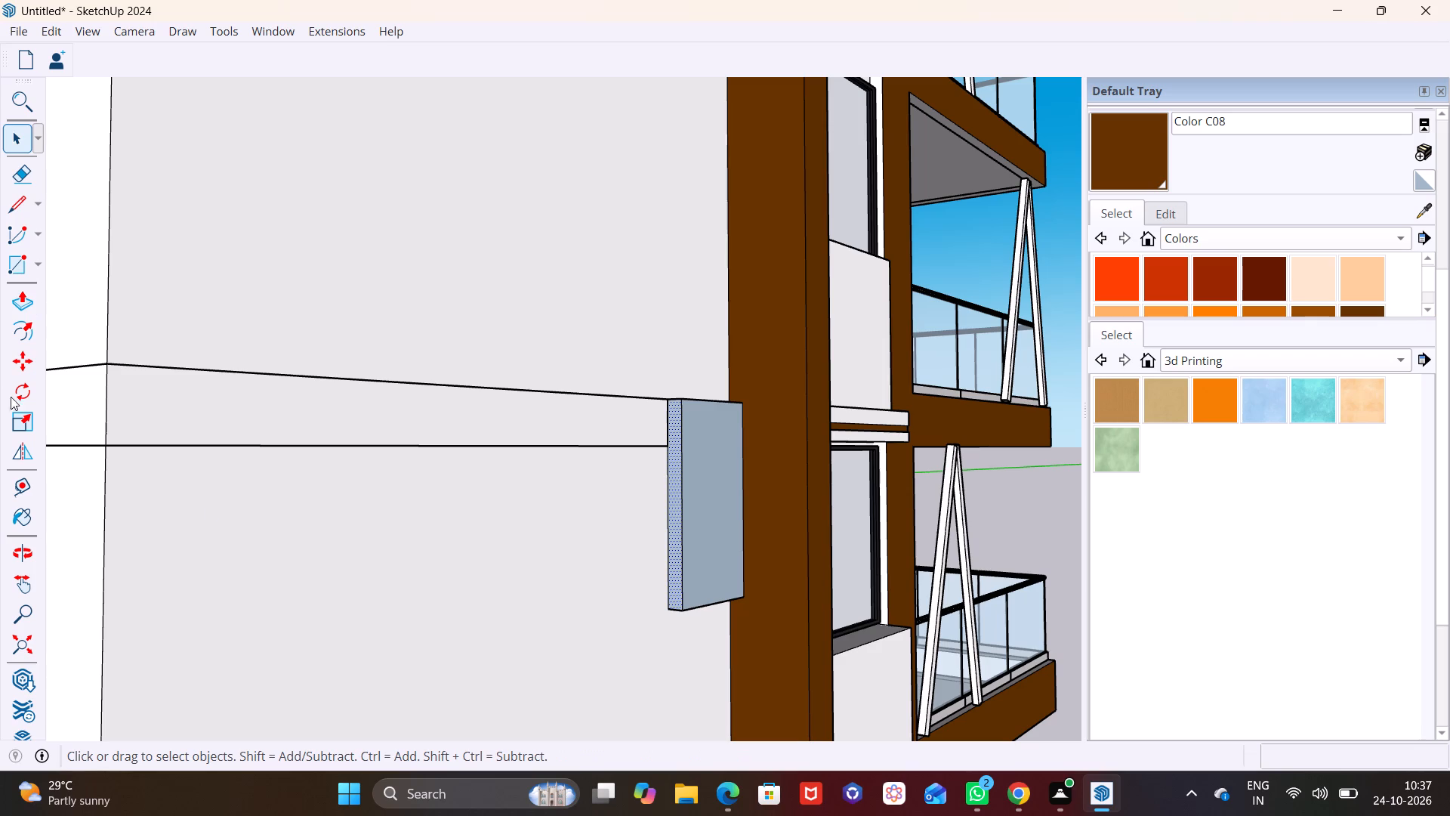
pyautogui.click(23, 308)
pyautogui.moveTo(674, 494); pyautogui.dragTo(578, 511)
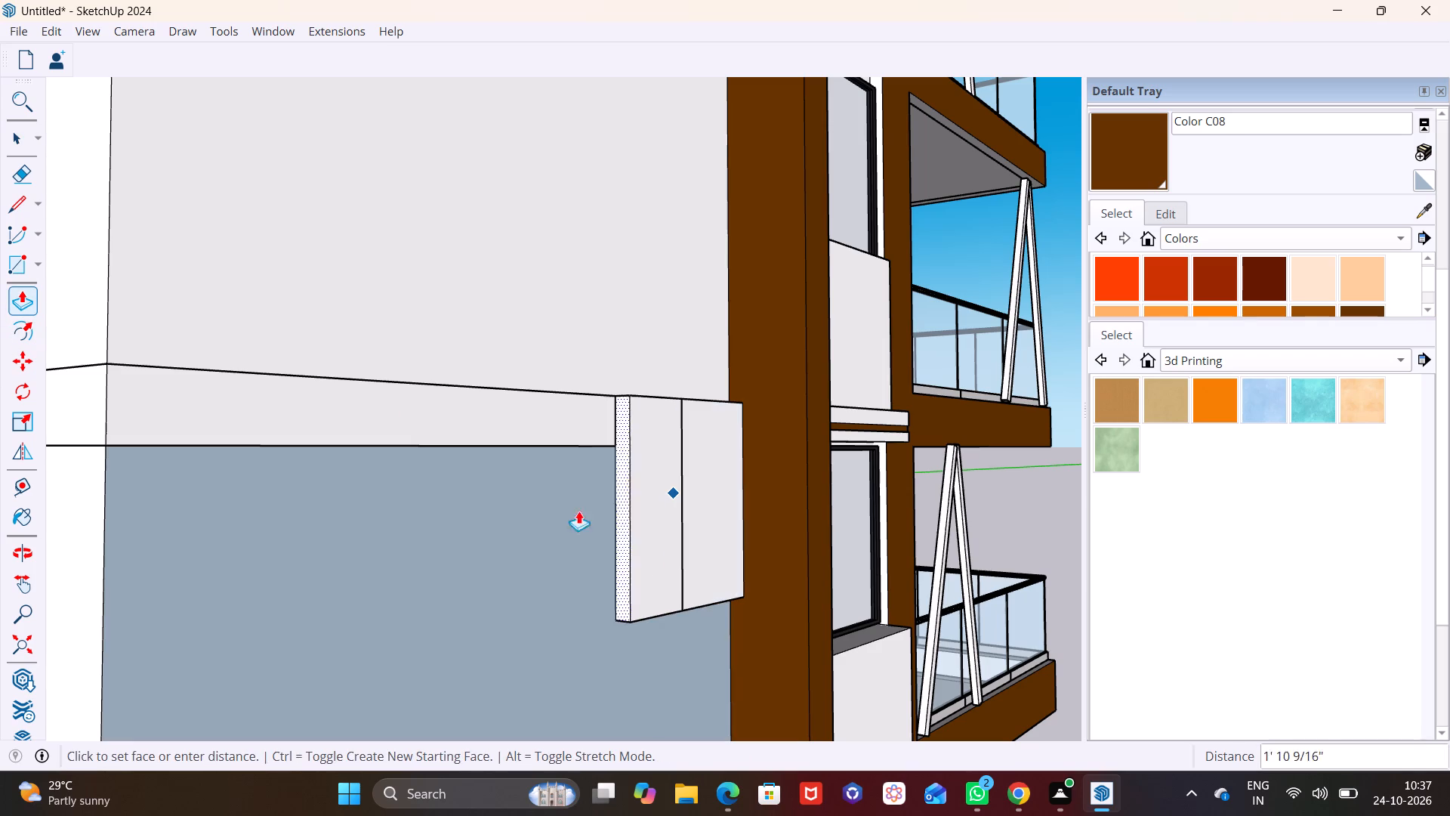
pyautogui.moveTo(578, 511); pyautogui.dragTo(294, 515)
pyautogui.scroll(-12, 303, 524)
pyautogui.keyDown('shift'); pyautogui.moveTo(347, 546); pyautogui.dragTo(447, 546, button='middle'); pyautogui.keyUp('shift')
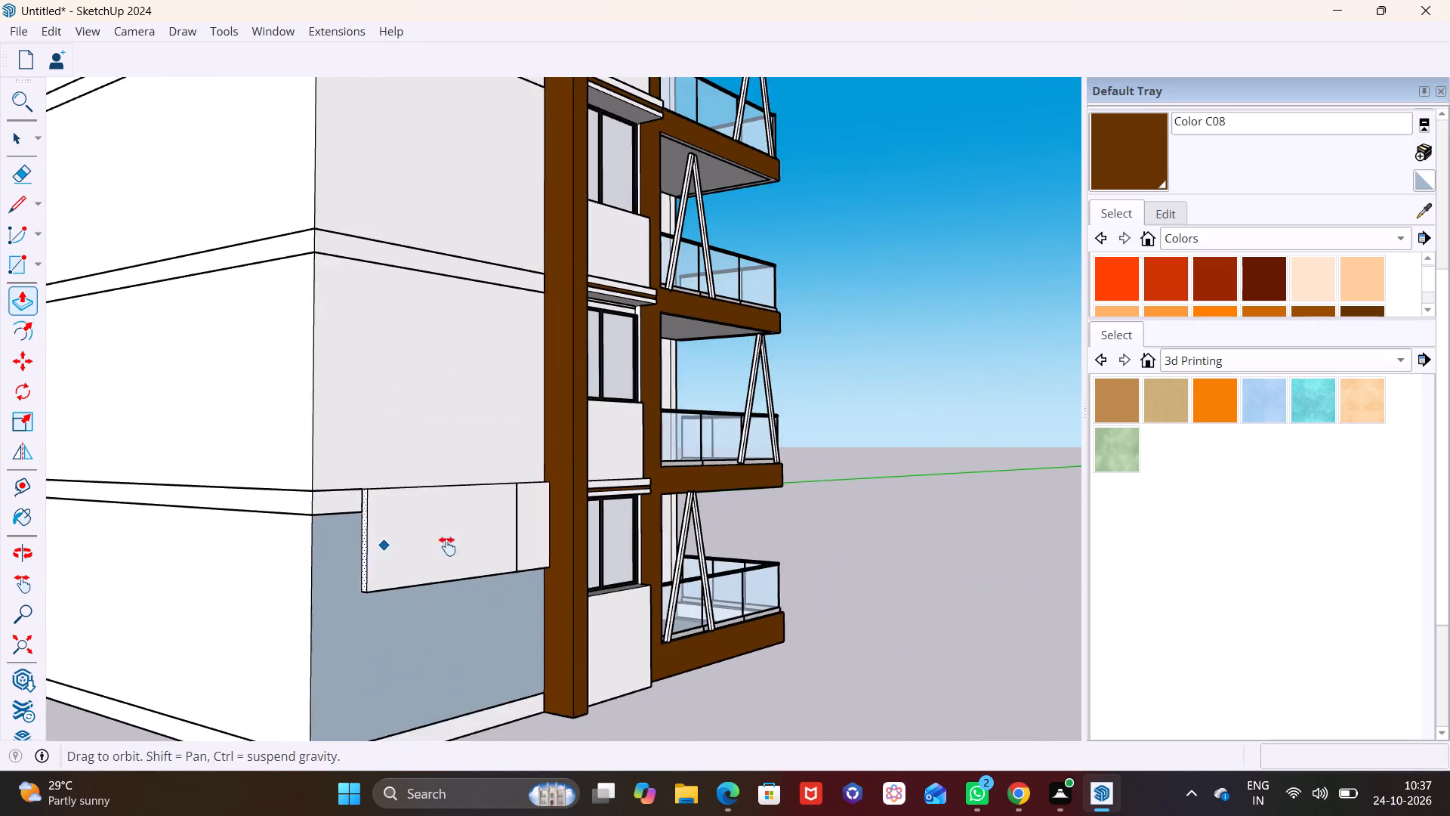
pyautogui.keyDown('shift'); pyautogui.moveTo(447, 546); pyautogui.dragTo(551, 535, button='middle'); pyautogui.keyUp('shift')
pyautogui.moveTo(534, 530); pyautogui.dragTo(461, 538)
pyautogui.click(461, 538)
pyautogui.click(436, 533)
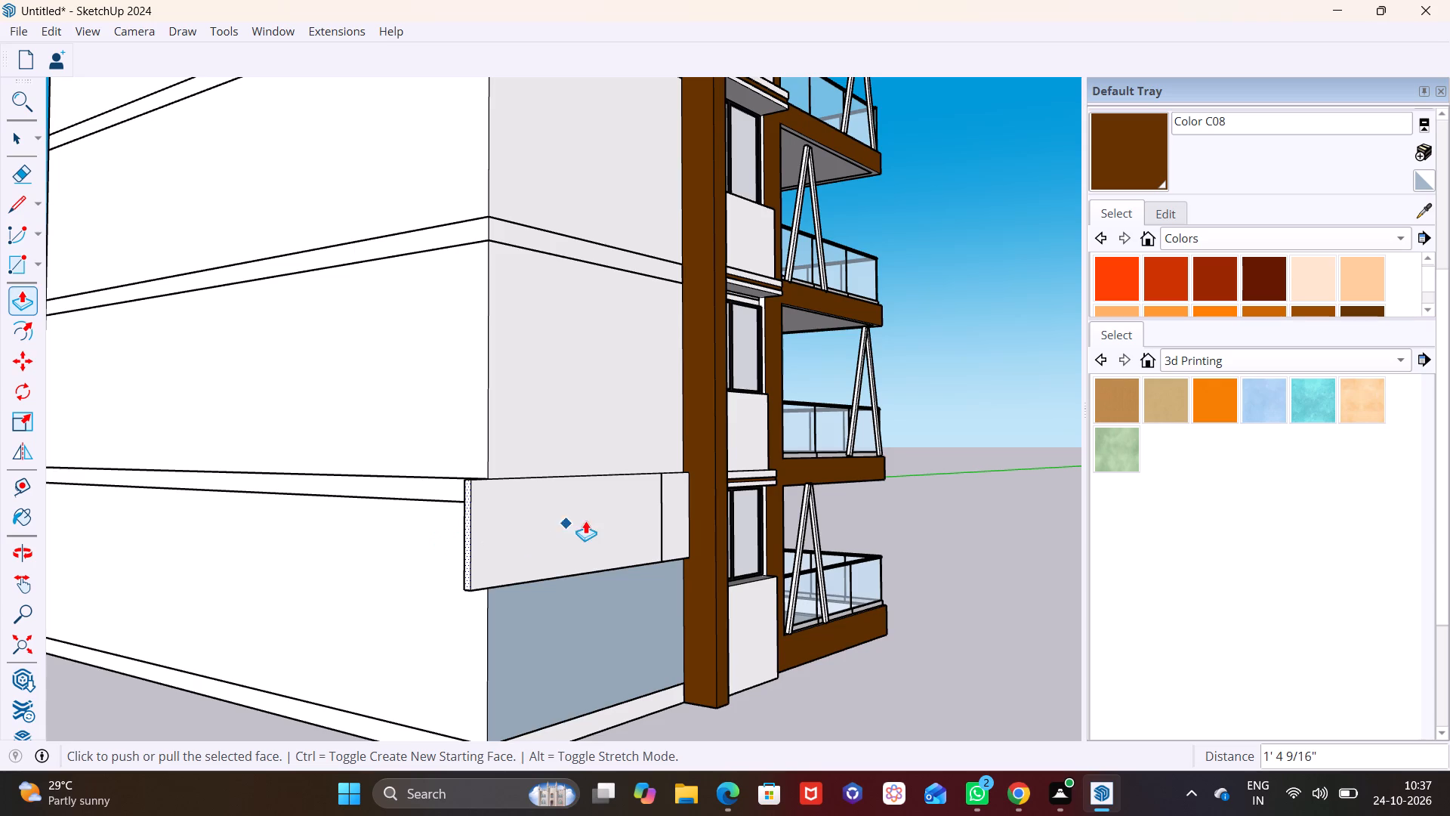
# Delete the vertical seam edge on the block's front face and the short seam edge across its top face.
pyautogui.scroll(6, 588, 521)
pyautogui.press('space')
pyautogui.moveTo(902, 486); pyautogui.dragTo(915, 478)
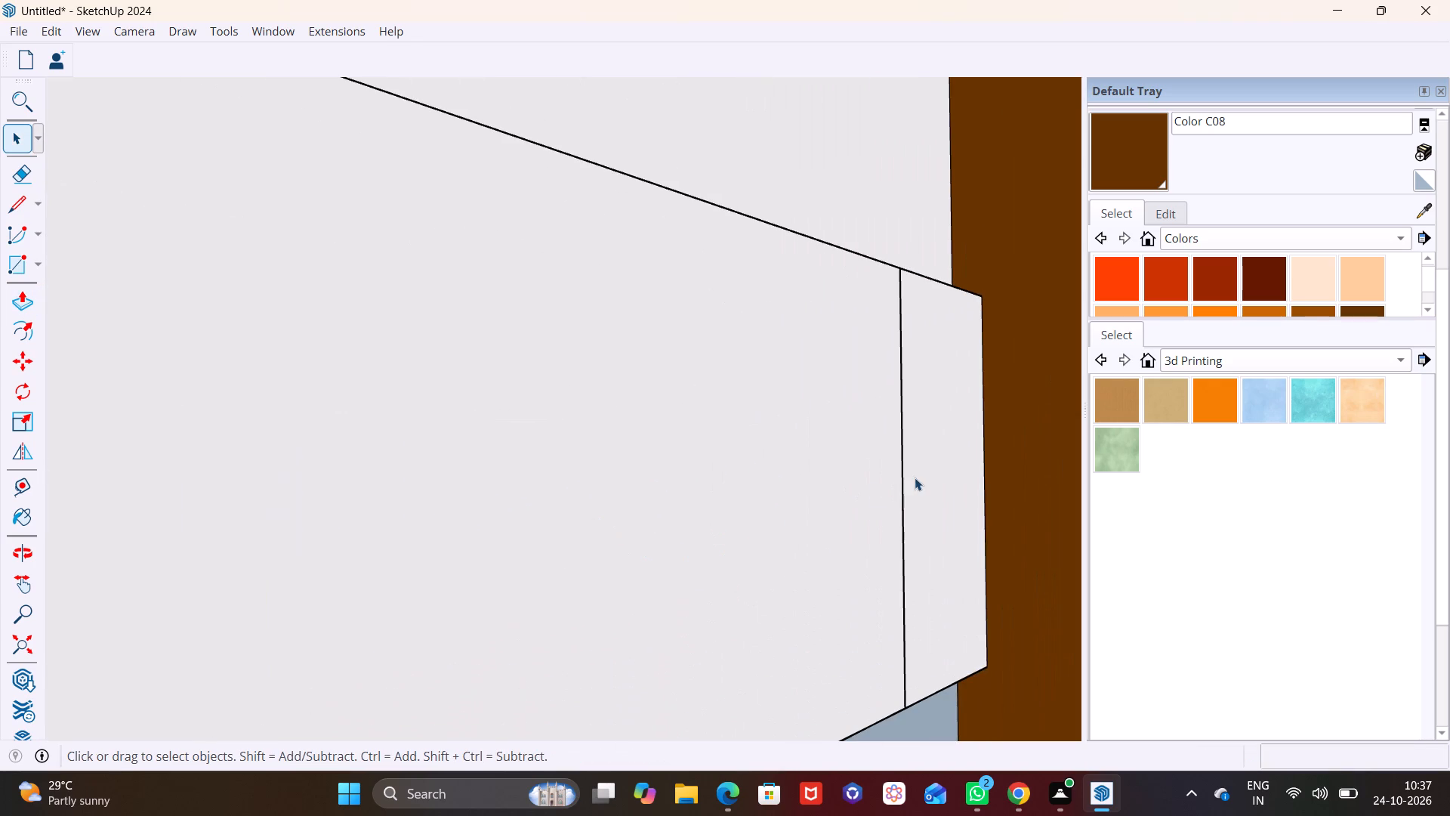
pyautogui.click(904, 498)
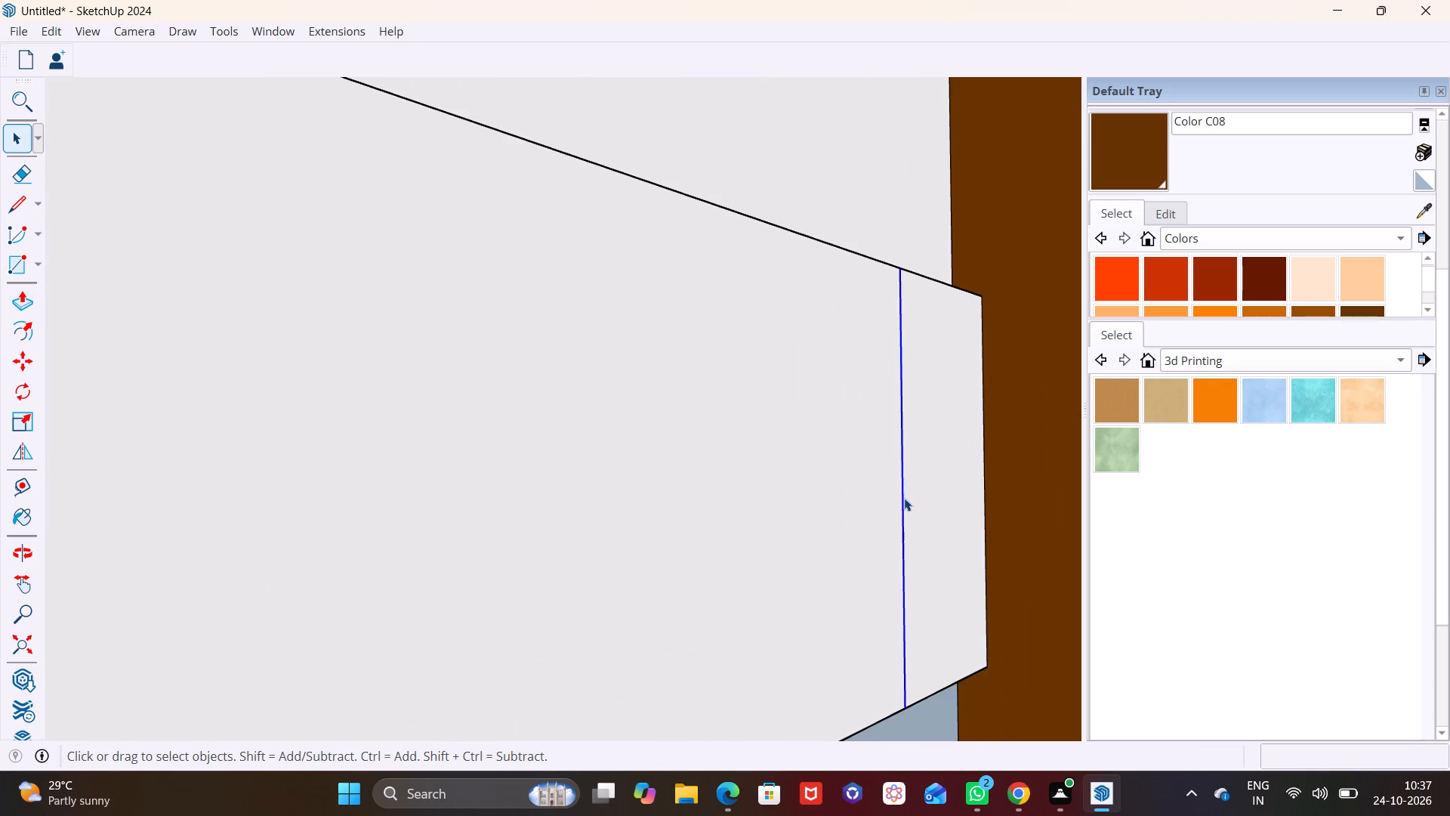
pyautogui.press('Delete')
pyautogui.scroll(-2, 930, 340)
pyautogui.moveTo(929, 340); pyautogui.dragTo(846, 548, button='middle')
pyautogui.scroll(-1, 846, 548)
pyautogui.scroll(4, 859, 490)
pyautogui.click(848, 459)
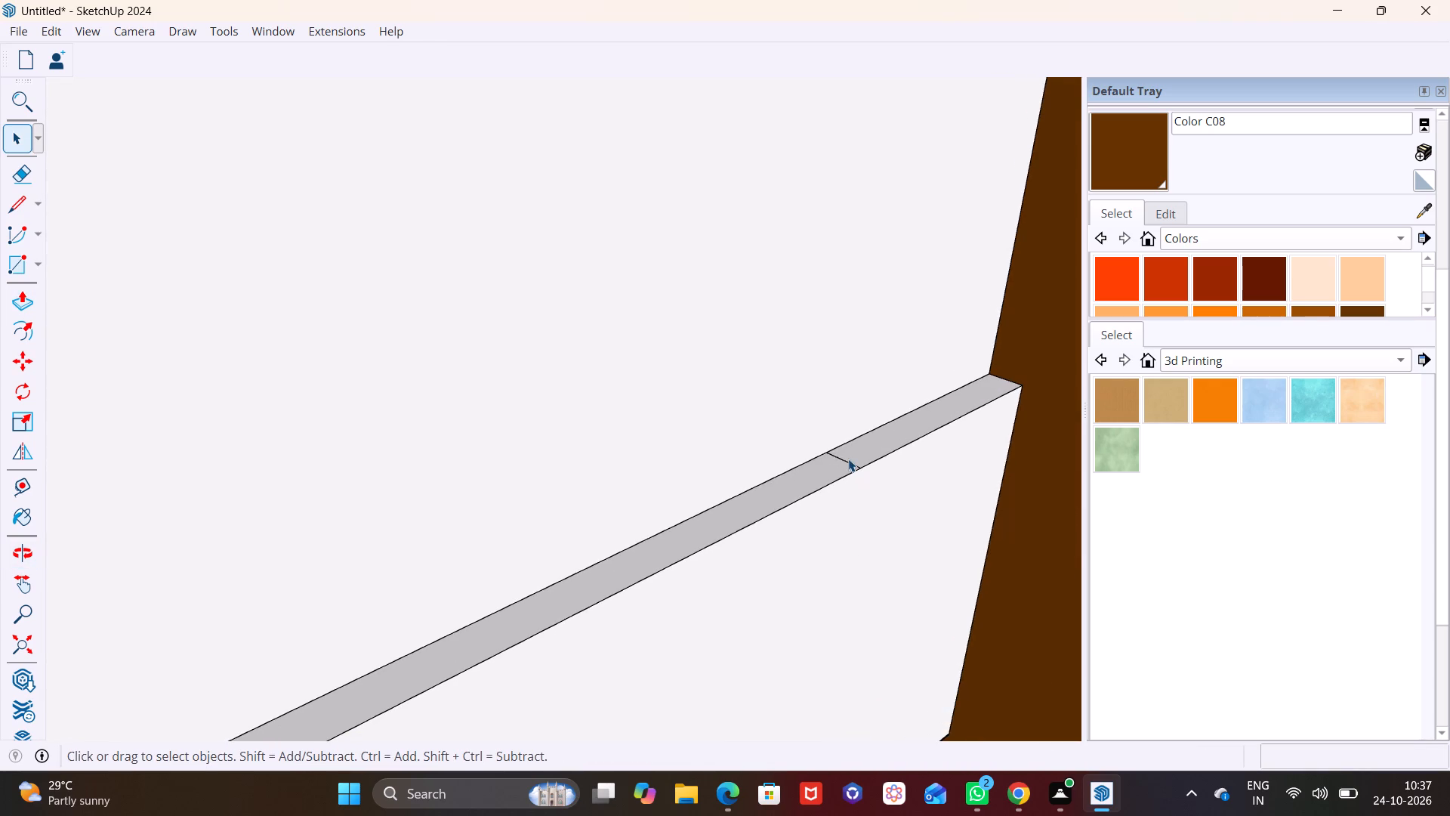
pyautogui.press('Delete')
# Push the block's end face beyond the building corner back about 6 1/4" toward the side wall.
pyautogui.scroll(-18, 846, 482)
pyautogui.moveTo(748, 576); pyautogui.dragTo(830, 549, button='middle')
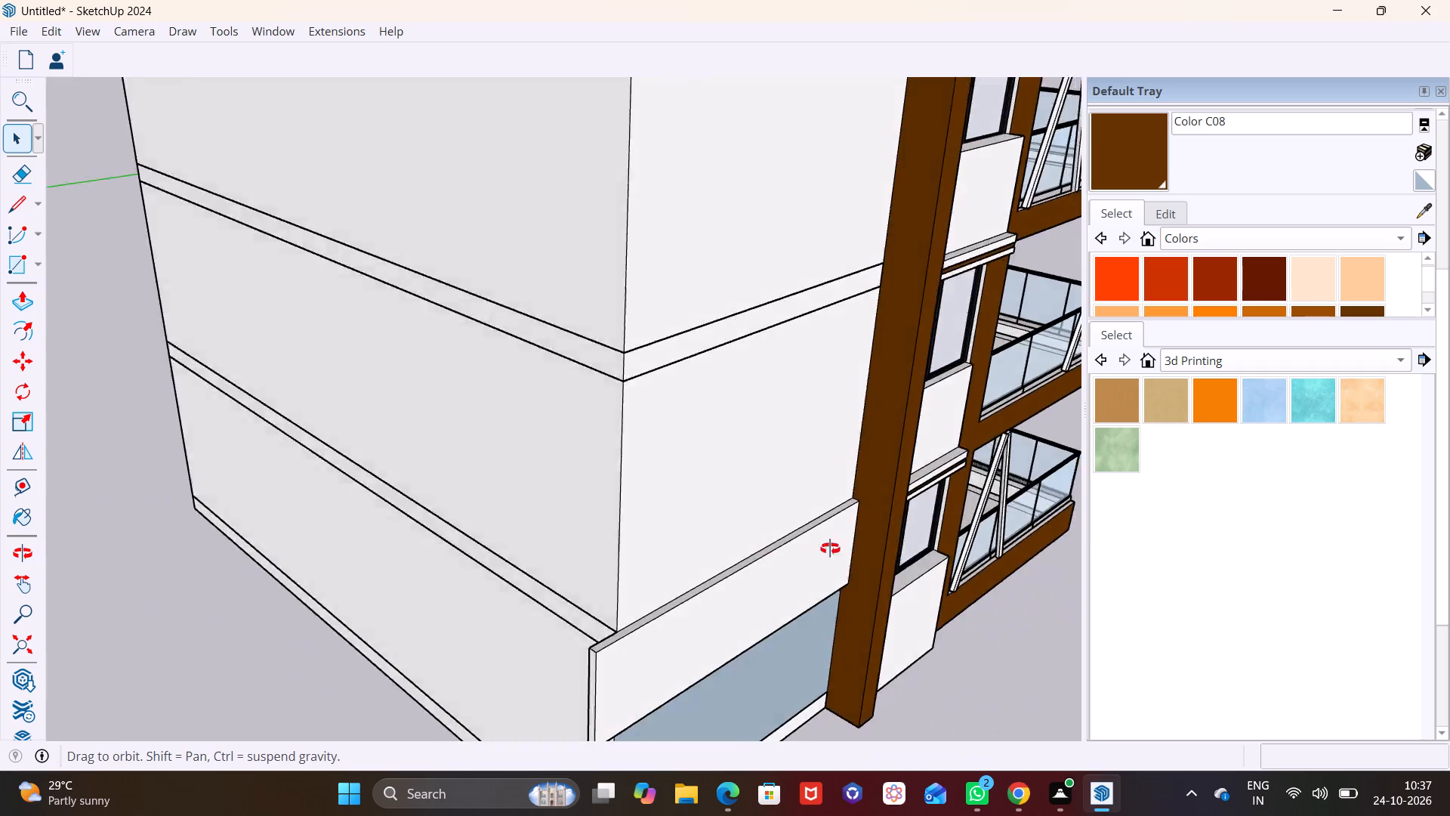
pyautogui.moveTo(830, 549); pyautogui.dragTo(1126, 530, button='middle')
pyautogui.scroll(8, 918, 536)
pyautogui.moveTo(904, 570); pyautogui.dragTo(1121, 563, button='middle')
pyautogui.scroll(2, 1035, 525)
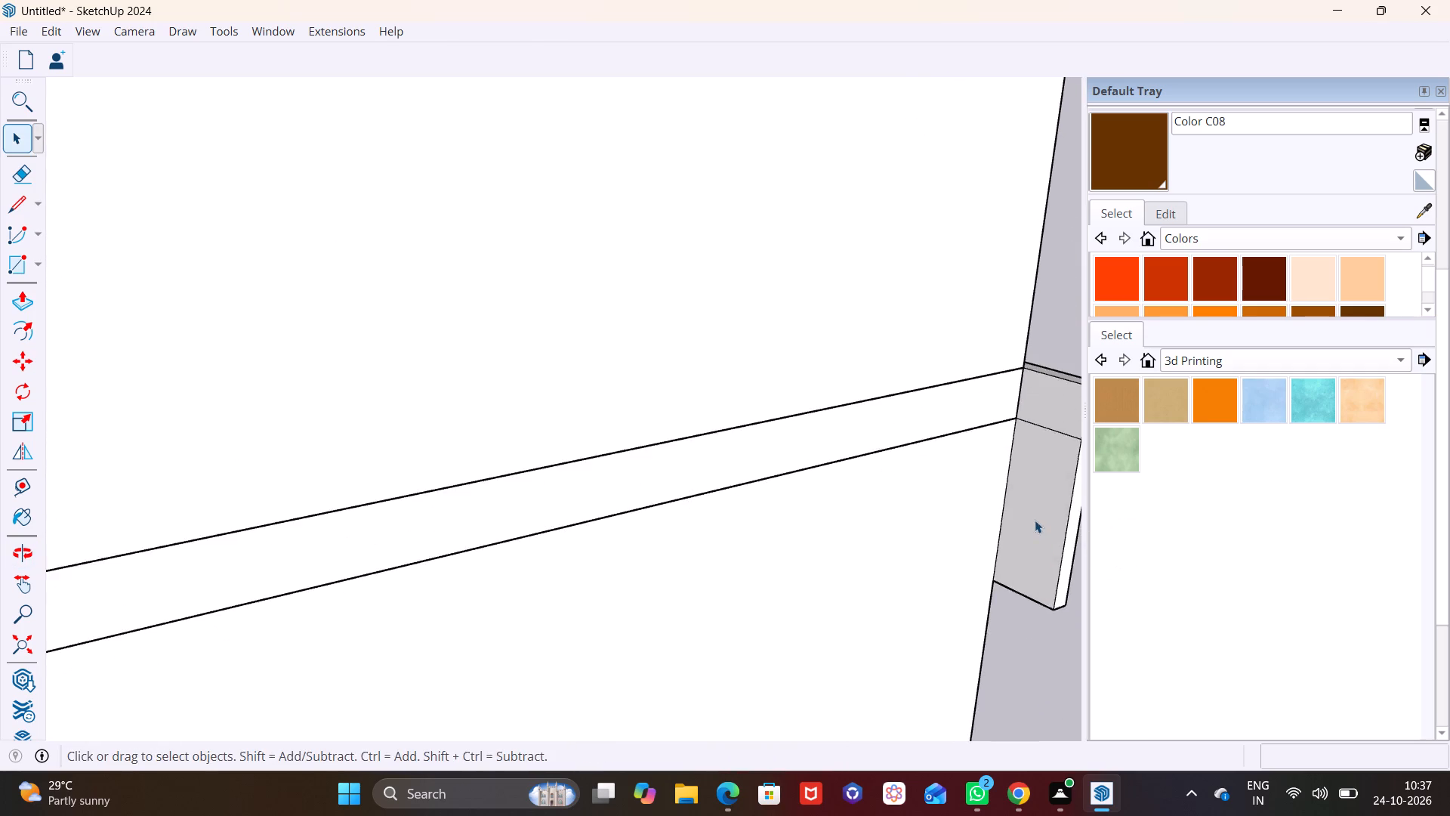
pyautogui.scroll(2, 1035, 520)
pyautogui.keyDown('shift'); pyautogui.moveTo(1022, 501); pyautogui.dragTo(642, 486, button='middle'); pyautogui.keyUp('shift')
pyautogui.moveTo(671, 481); pyautogui.dragTo(794, 432, button='middle')
pyautogui.scroll(3, 795, 397)
pyautogui.keyDown('shift'); pyautogui.moveTo(796, 397); pyautogui.dragTo(720, 462, button='middle'); pyautogui.keyUp('shift')
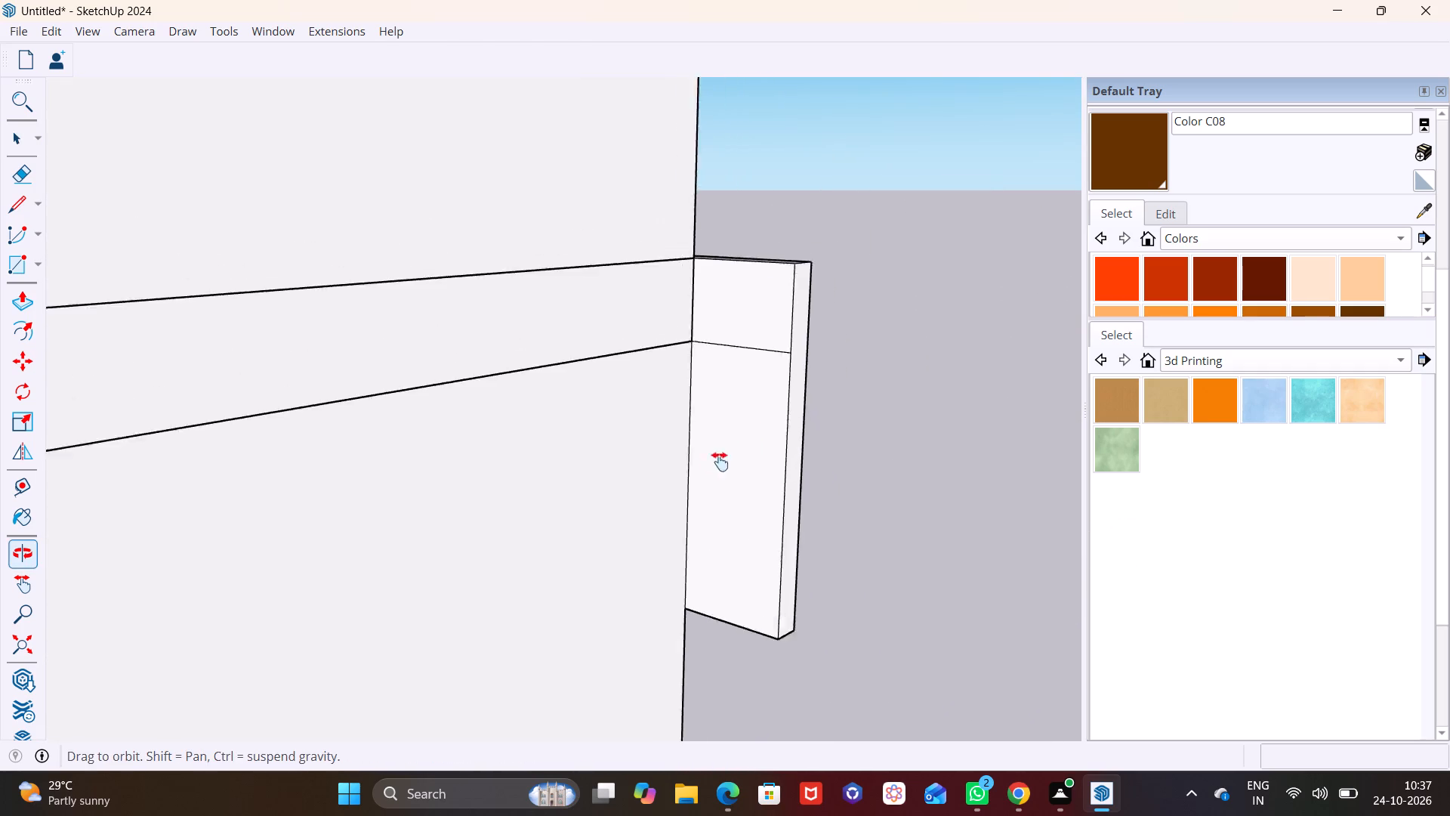
pyautogui.keyDown('shift'); pyautogui.moveTo(720, 462); pyautogui.dragTo(710, 471, button='middle'); pyautogui.keyUp('shift')
pyautogui.click(8, 141)
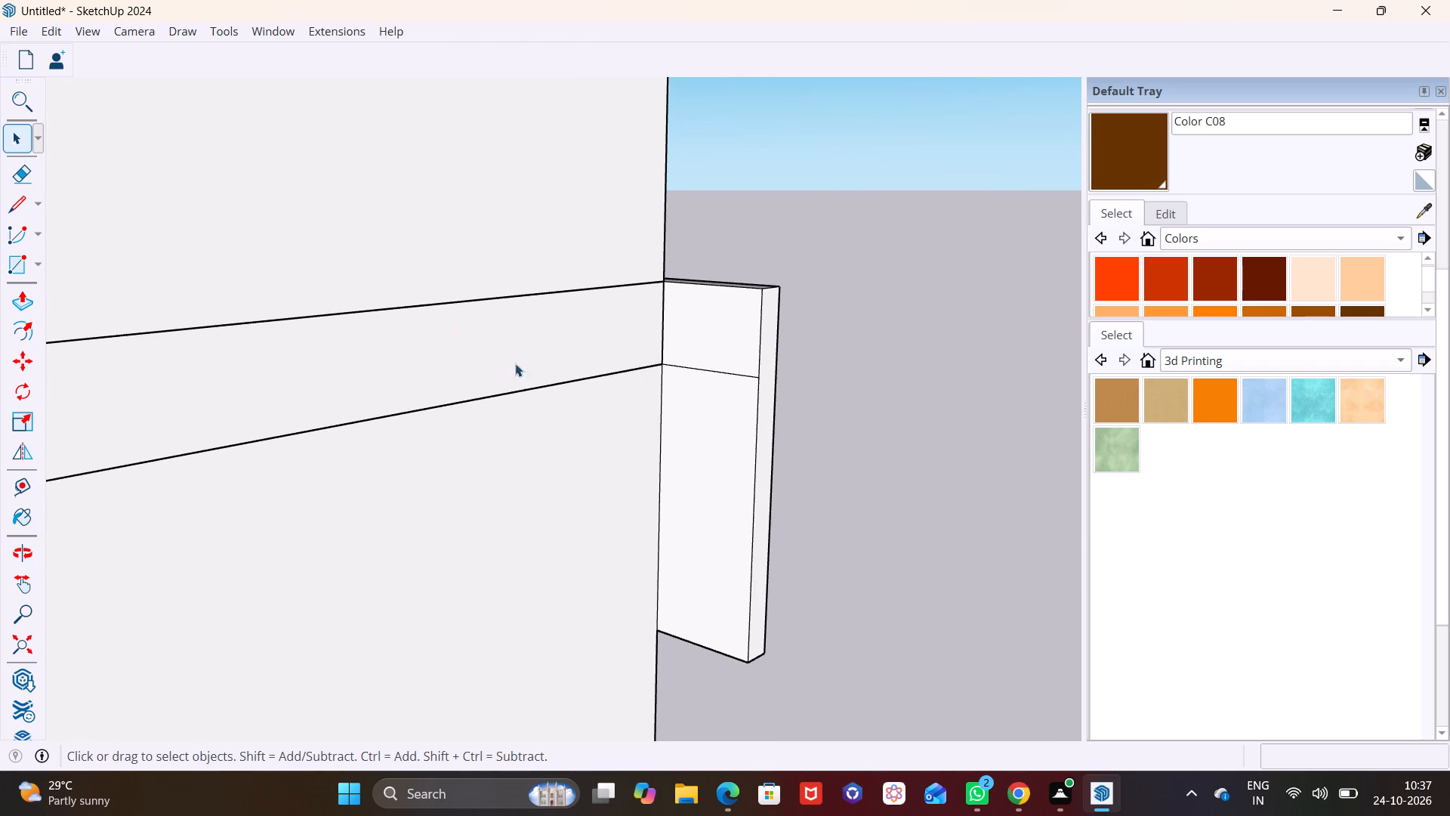
pyautogui.click(767, 452)
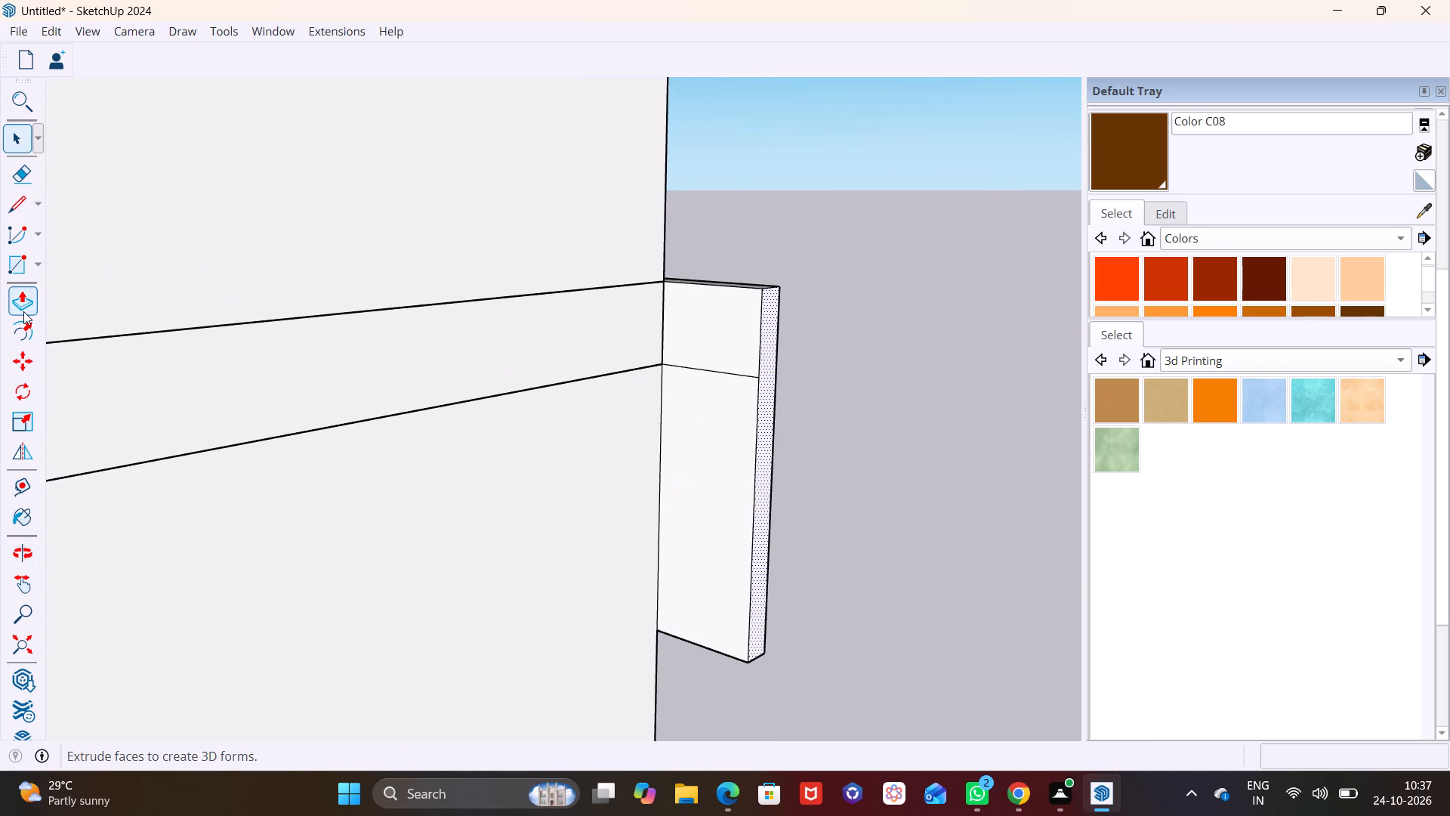
pyautogui.click(18, 304)
pyautogui.click(761, 481)
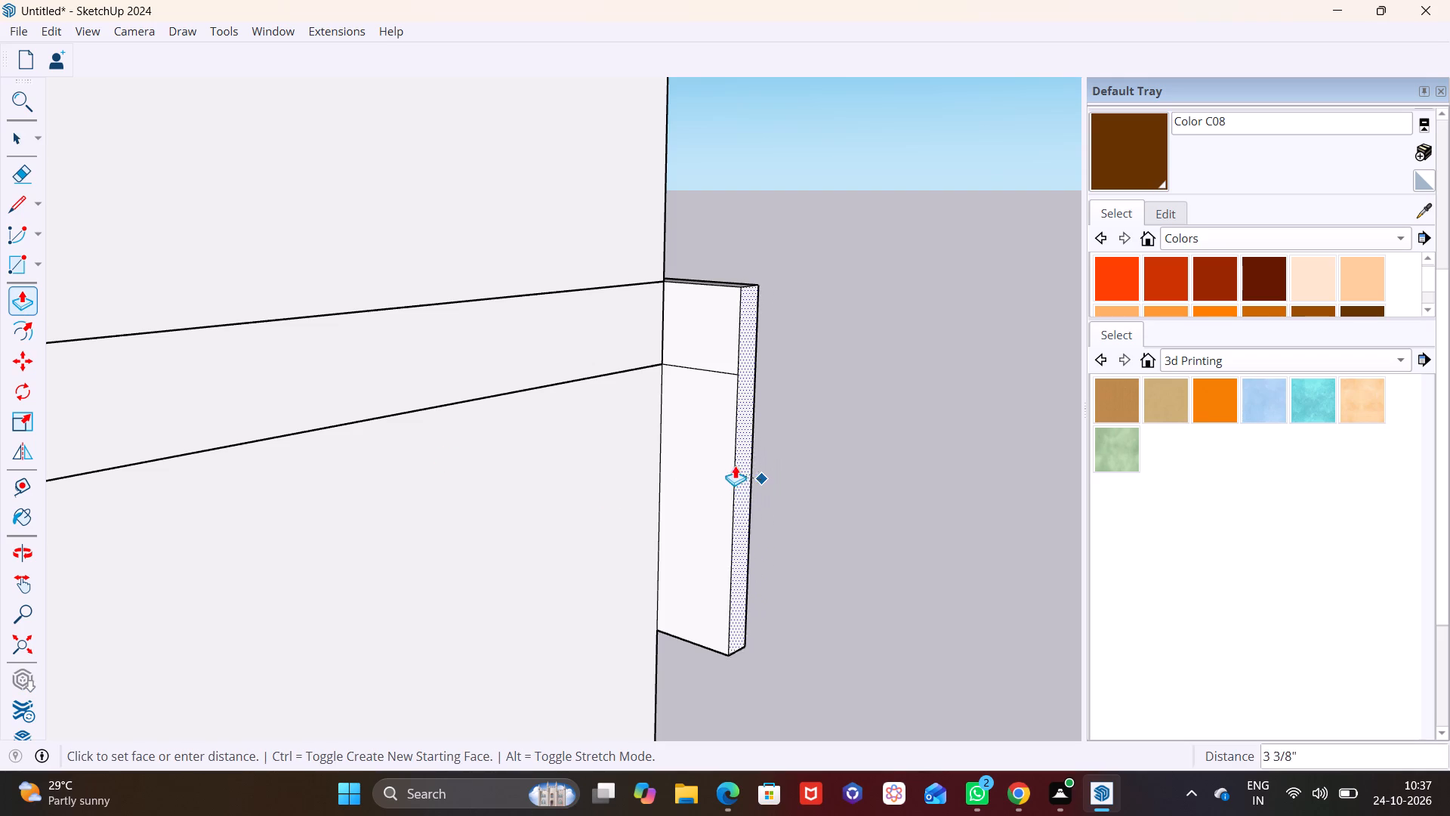
pyautogui.click(727, 461)
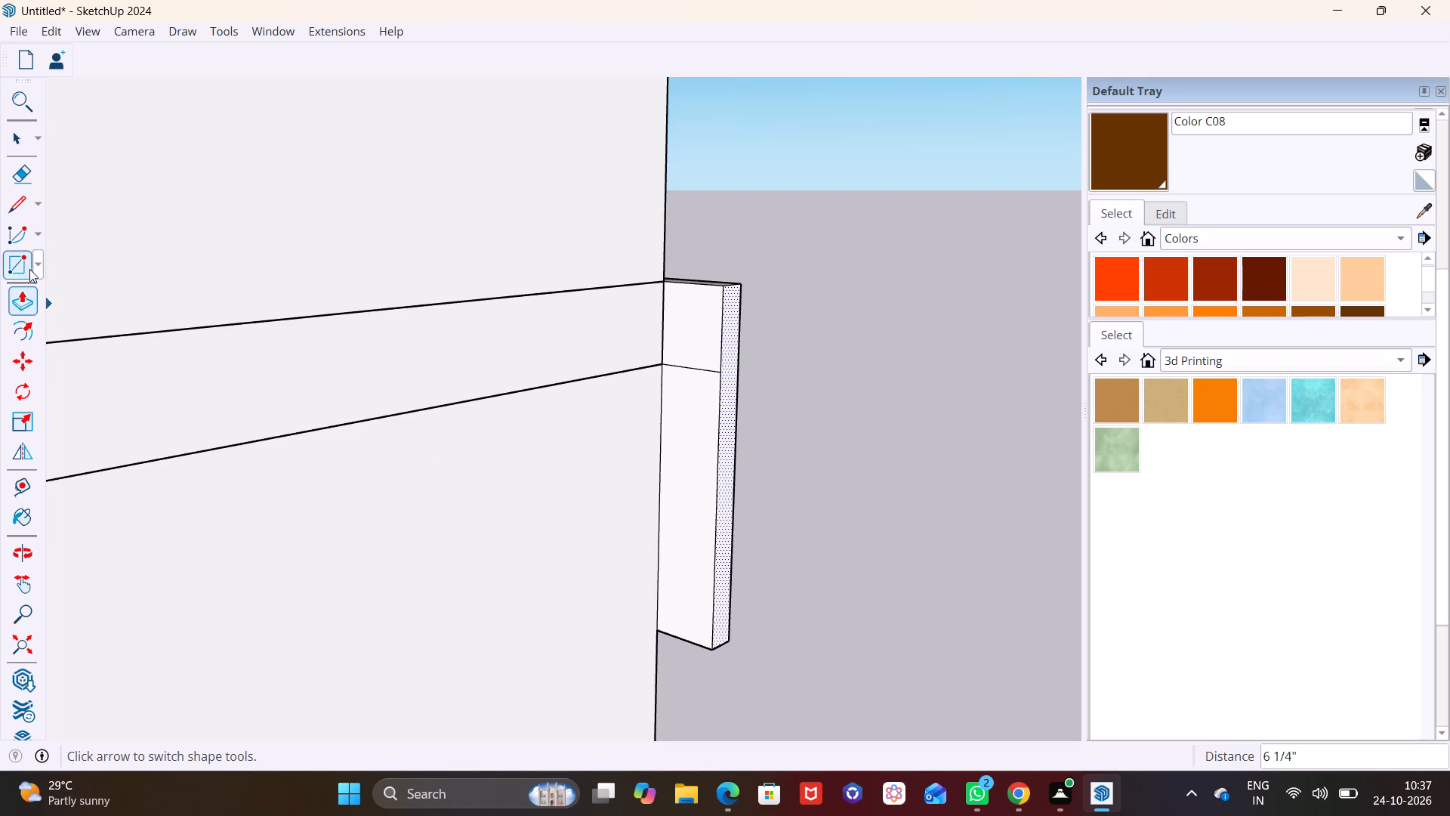
# Draw a rectangle about 4' 5 7/16" by 10 5/16" over the overhanging block's rear face beside the side wall.
pyautogui.click(37, 261)
pyautogui.click(42, 285)
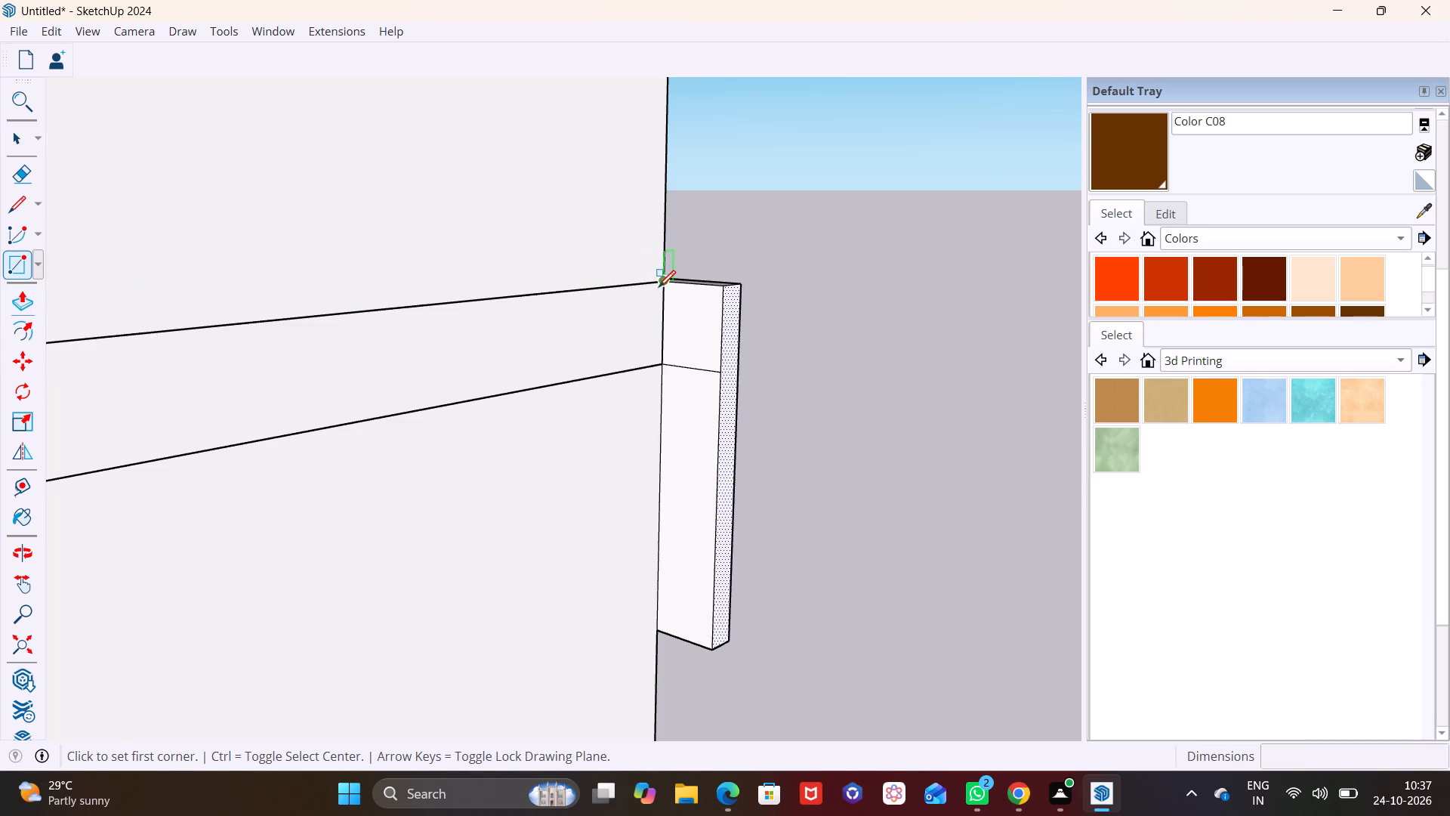
pyautogui.click(664, 287)
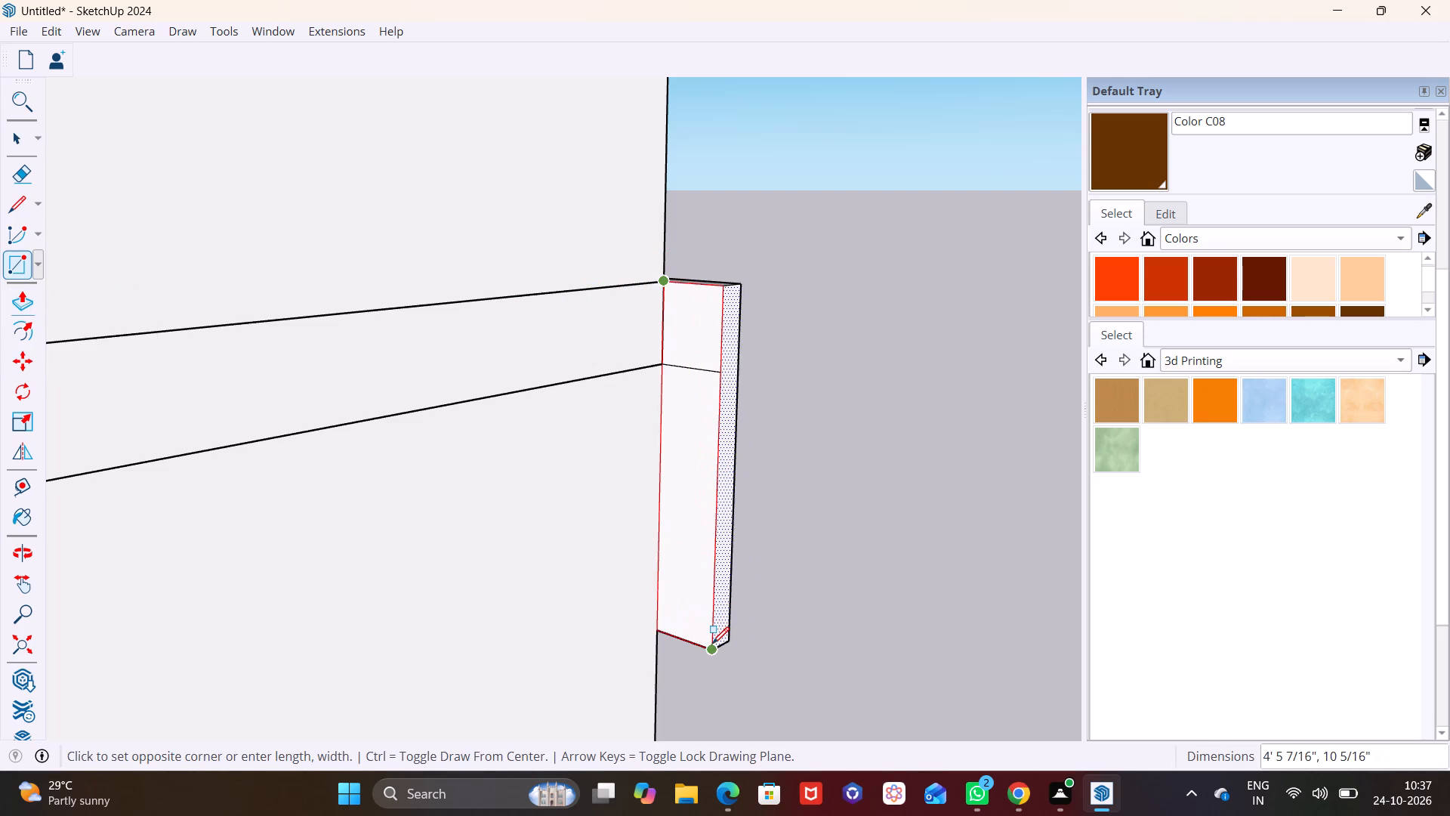
pyautogui.click(712, 644)
# Delete the horizontal seam edge across the rear face of the block's overhang at the building corner.
pyautogui.click(21, 147)
pyautogui.click(683, 441)
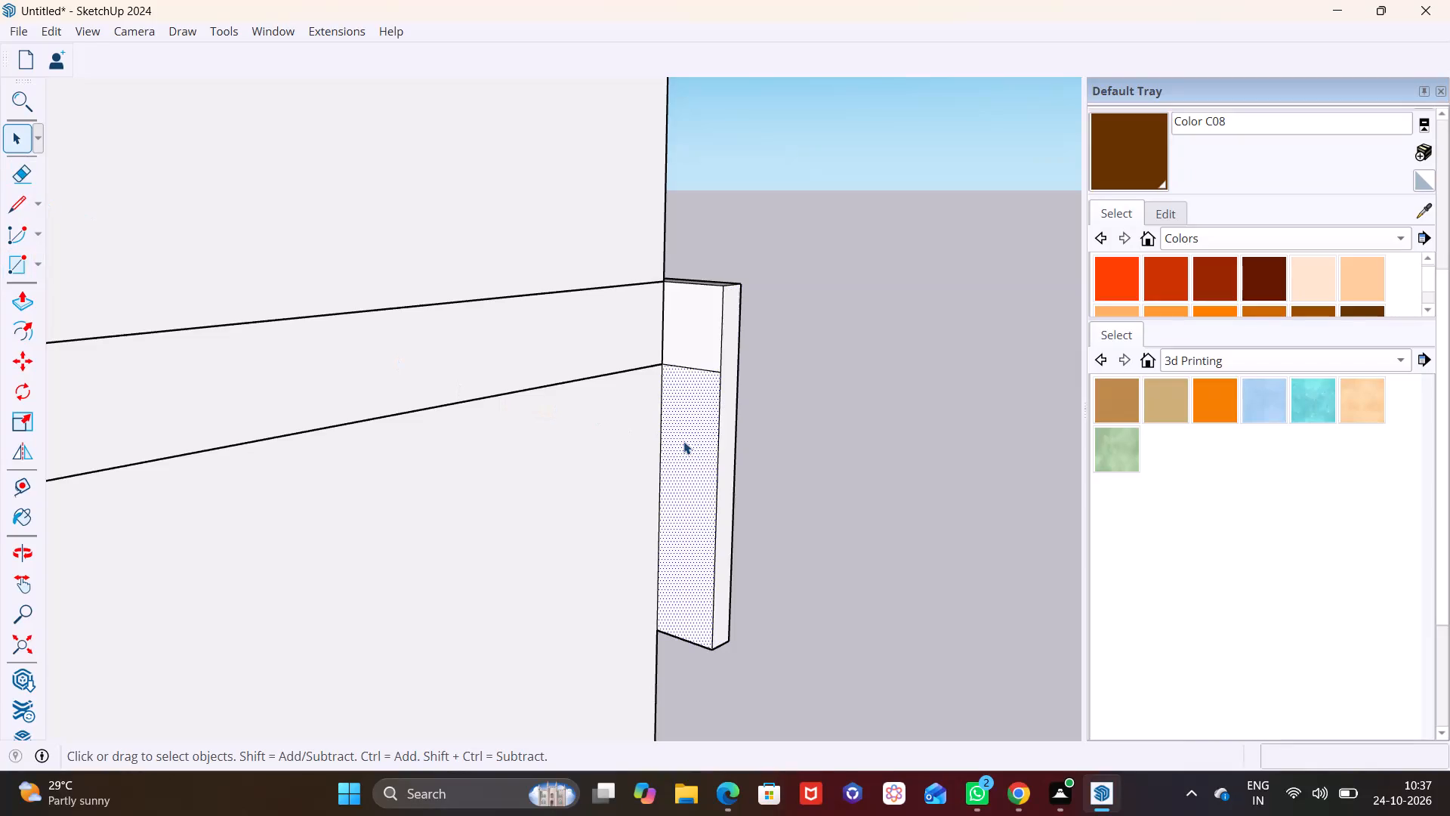
pyautogui.scroll(2, 680, 436)
pyautogui.press('space')
pyautogui.click(696, 355)
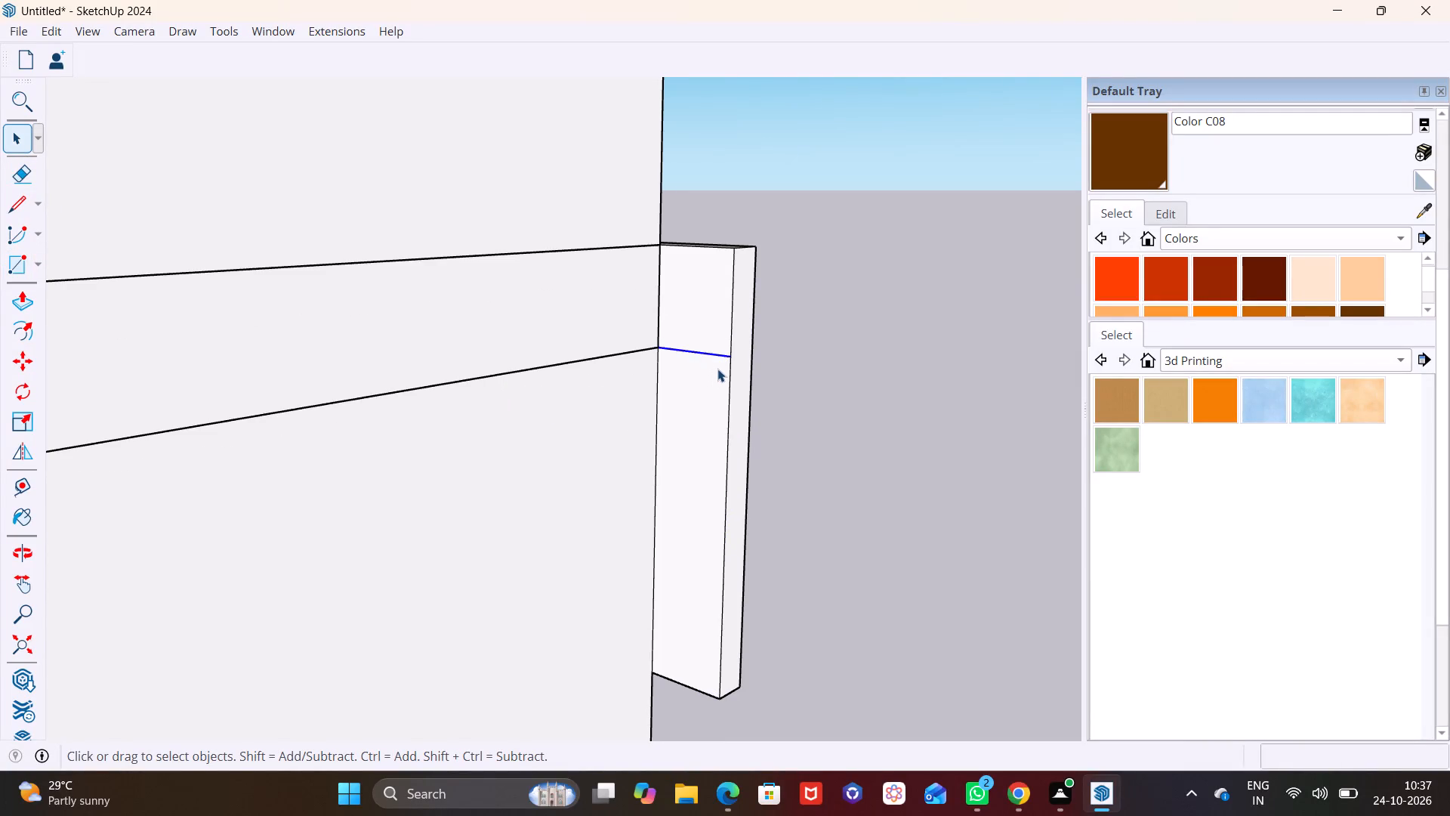
pyautogui.press('Delete')
# Pull the overhang's rear face along the side wall in successive pulls, wrapping the block around the lower corner.
pyautogui.click(693, 382)
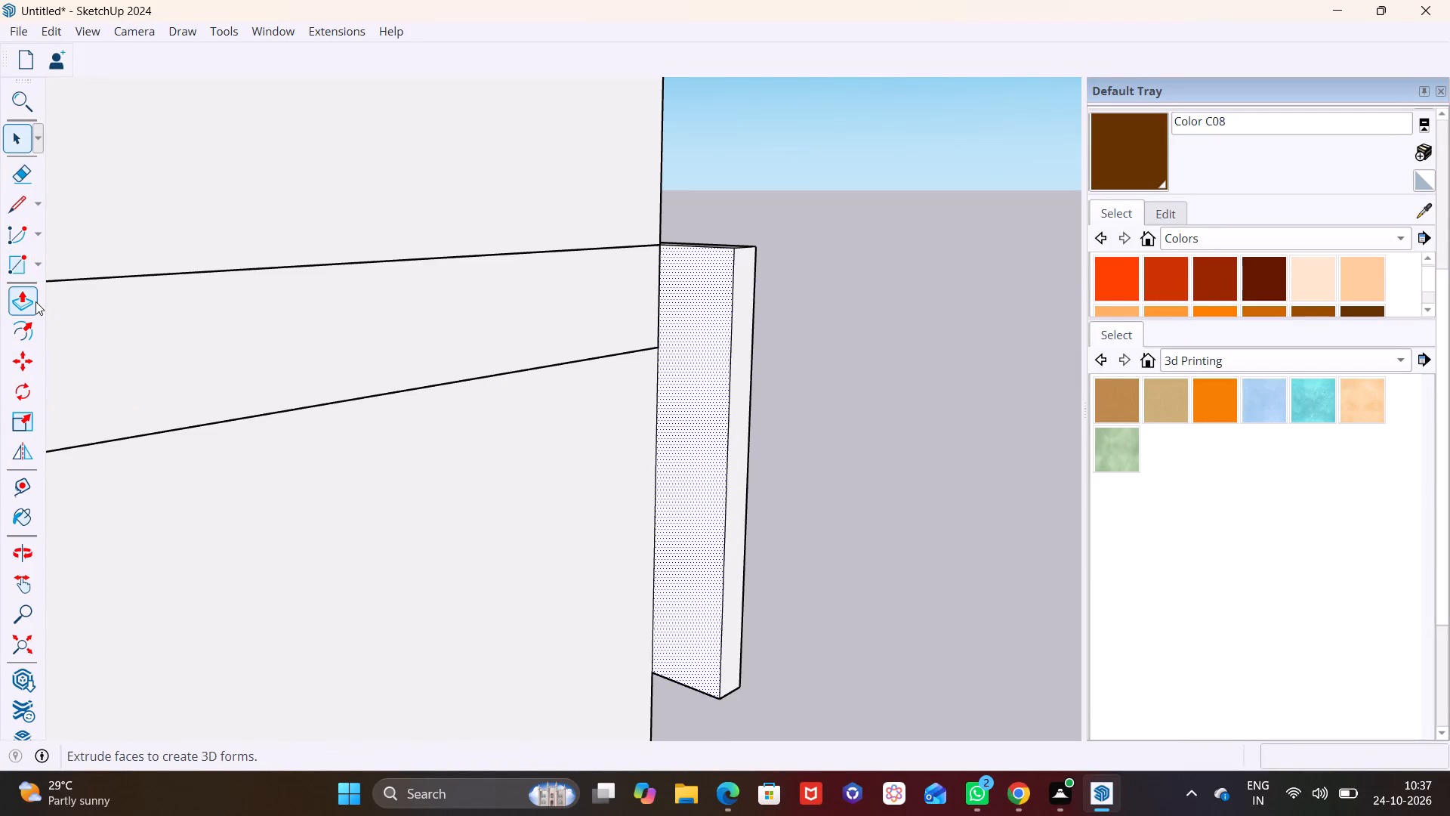
pyautogui.click(35, 301)
pyautogui.moveTo(689, 446); pyautogui.dragTo(208, 448)
pyautogui.scroll(-6, 214, 456)
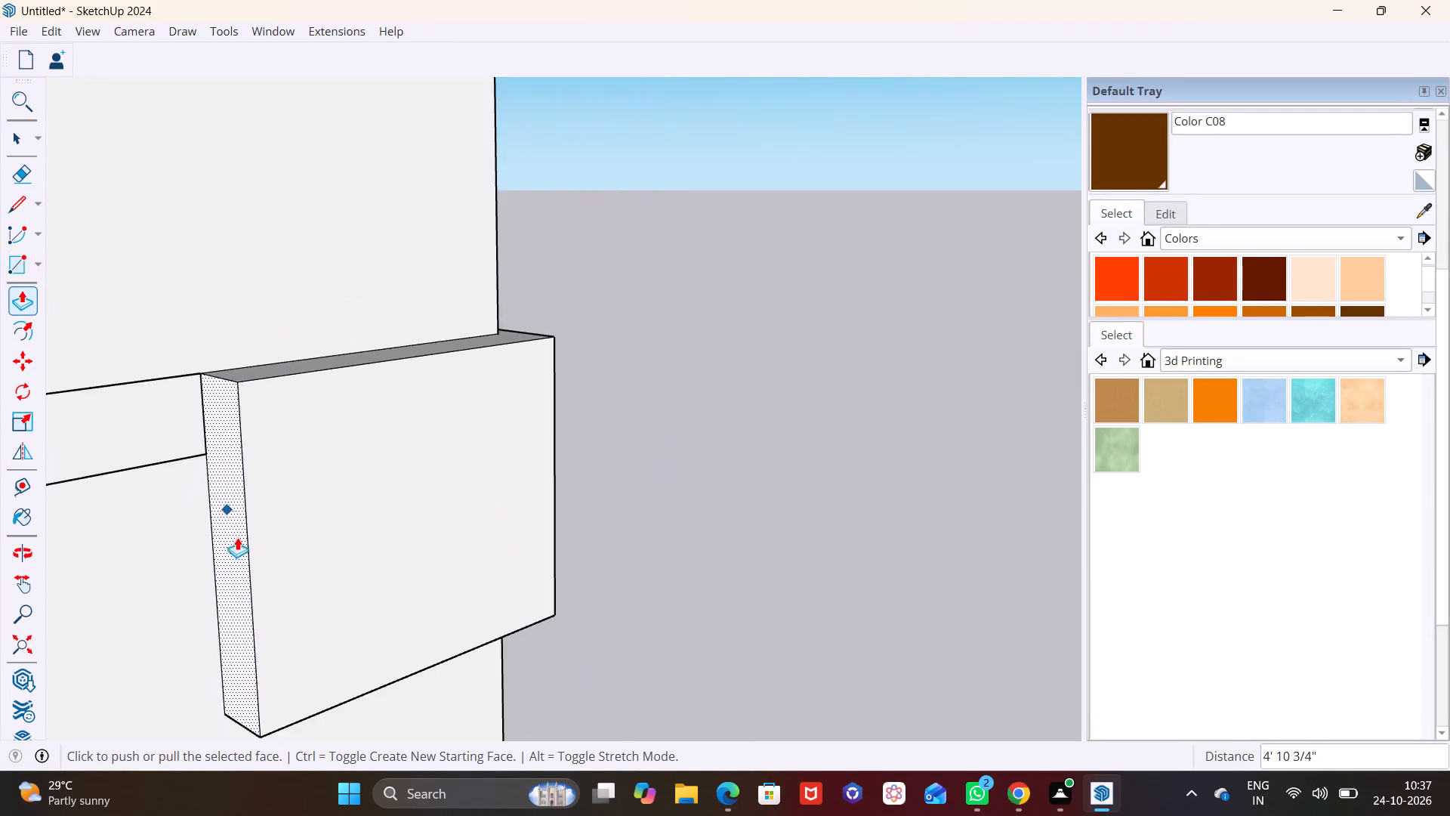
pyautogui.scroll(-5, 237, 537)
pyautogui.keyDown('shift'); pyautogui.moveTo(244, 530); pyautogui.dragTo(924, 433, button='middle'); pyautogui.keyUp('shift')
pyautogui.moveTo(908, 442); pyautogui.dragTo(598, 494)
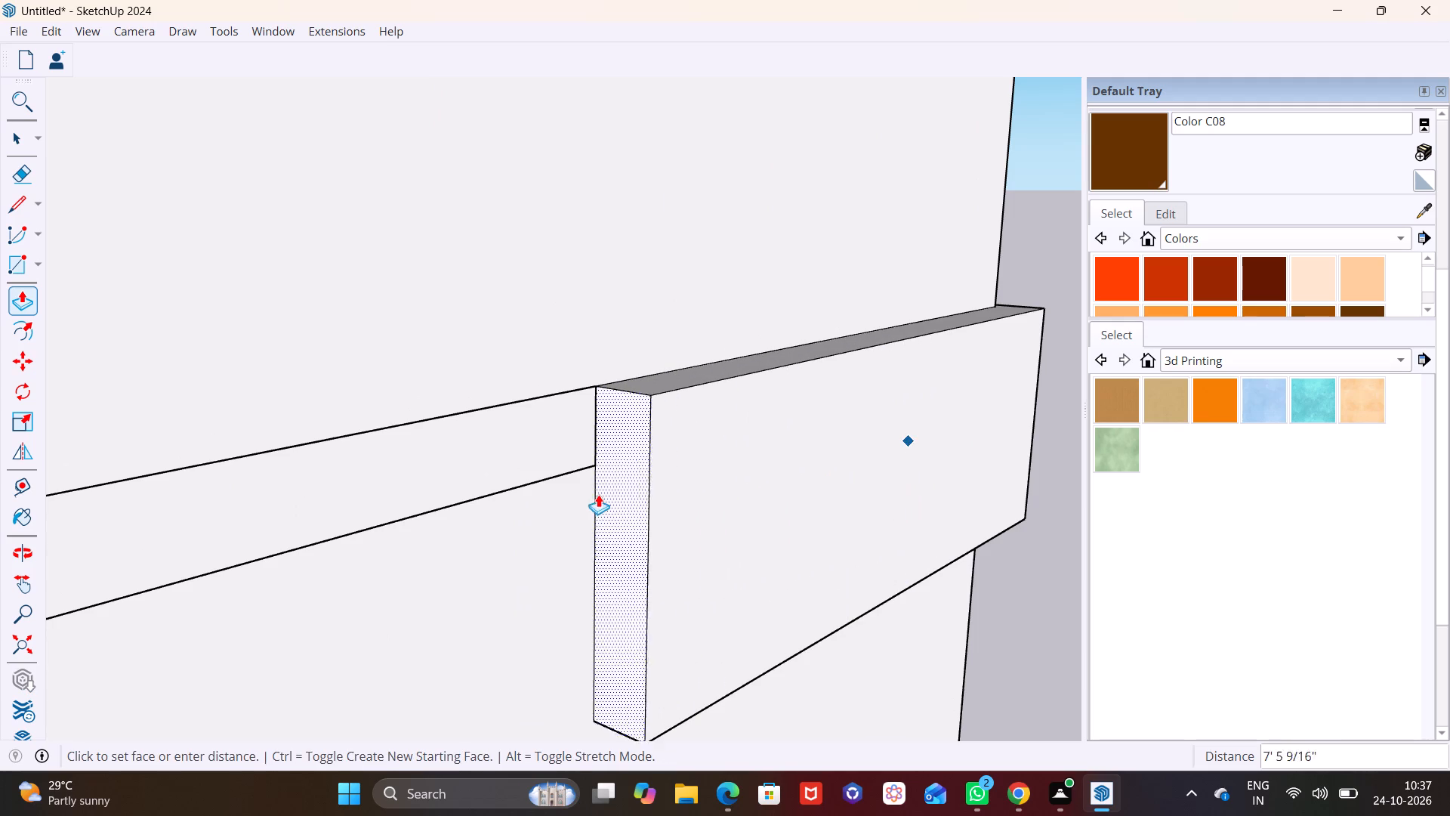
pyautogui.moveTo(598, 494); pyautogui.dragTo(575, 494)
pyautogui.click(573, 494)
pyautogui.scroll(-1, 687, 514)
pyautogui.click(470, 539)
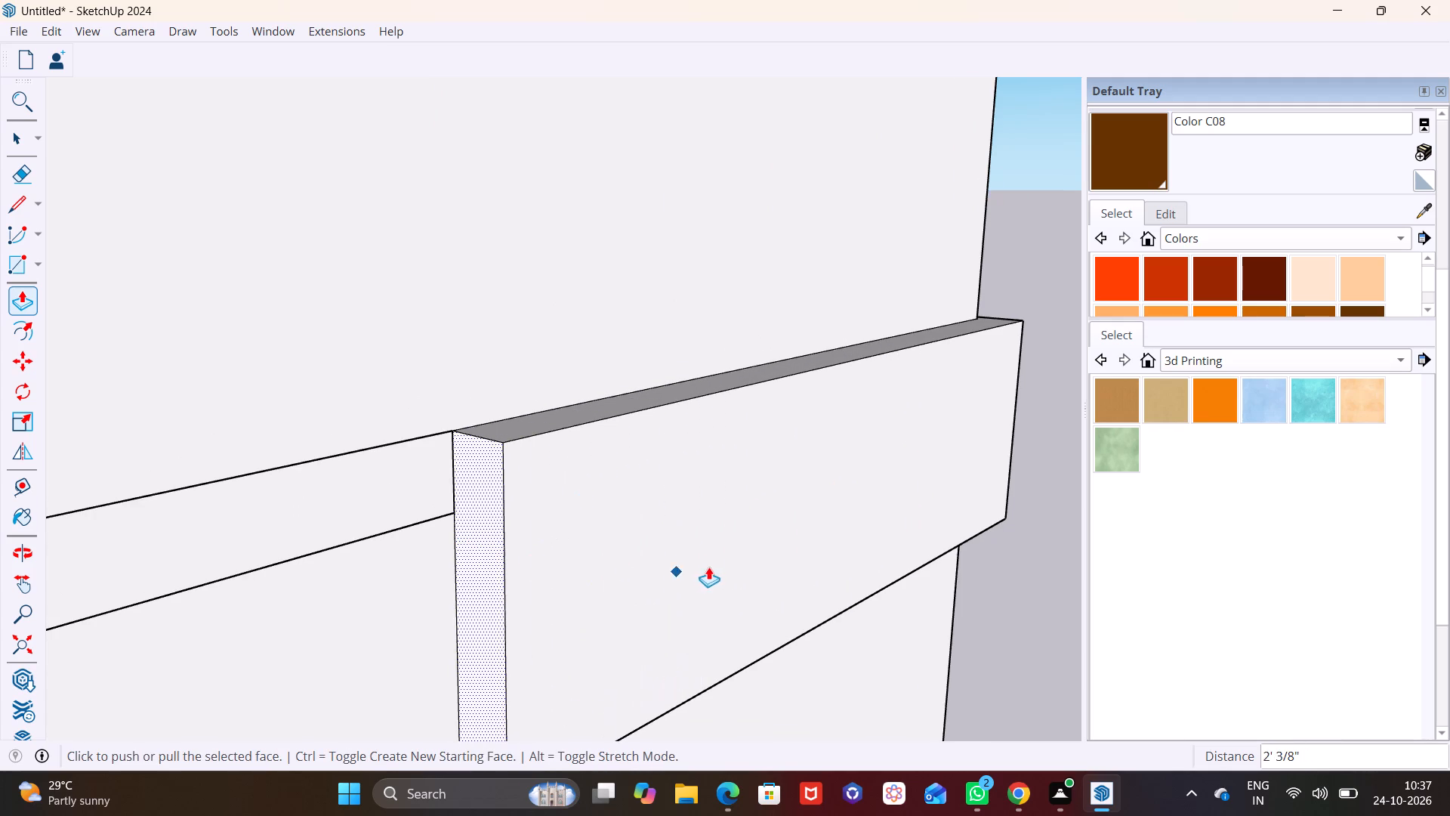
# Push the wrapped block's end face on the side wall slightly back toward the building corner.
pyautogui.scroll(-8, 709, 567)
pyautogui.moveTo(773, 567); pyautogui.dragTo(262, 526, button='middle')
pyautogui.scroll(-4, 277, 504)
pyautogui.keyDown('shift'); pyautogui.moveTo(286, 504); pyautogui.dragTo(537, 583, button='middle'); pyautogui.keyUp('shift')
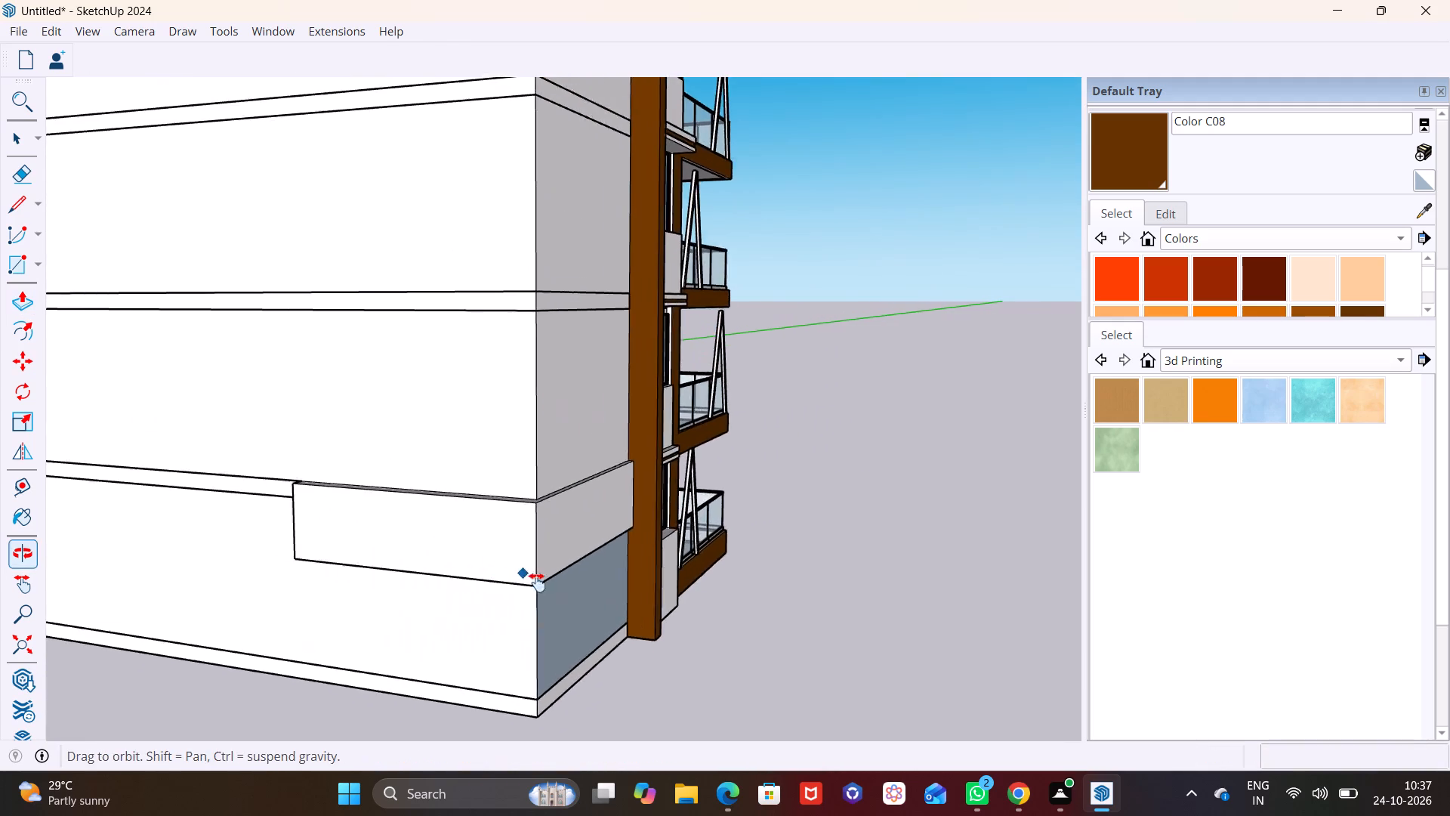
pyautogui.keyDown('shift'); pyautogui.moveTo(537, 583); pyautogui.dragTo(538, 583, button='middle'); pyautogui.keyUp('shift')
pyautogui.keyDown('shift'); pyautogui.scroll(-1, 538, 583); pyautogui.keyUp('shift')
pyautogui.moveTo(545, 584); pyautogui.dragTo(565, 497, button='middle')
pyautogui.moveTo(501, 490); pyautogui.dragTo(918, 544, button='middle')
pyautogui.scroll(6, 779, 514)
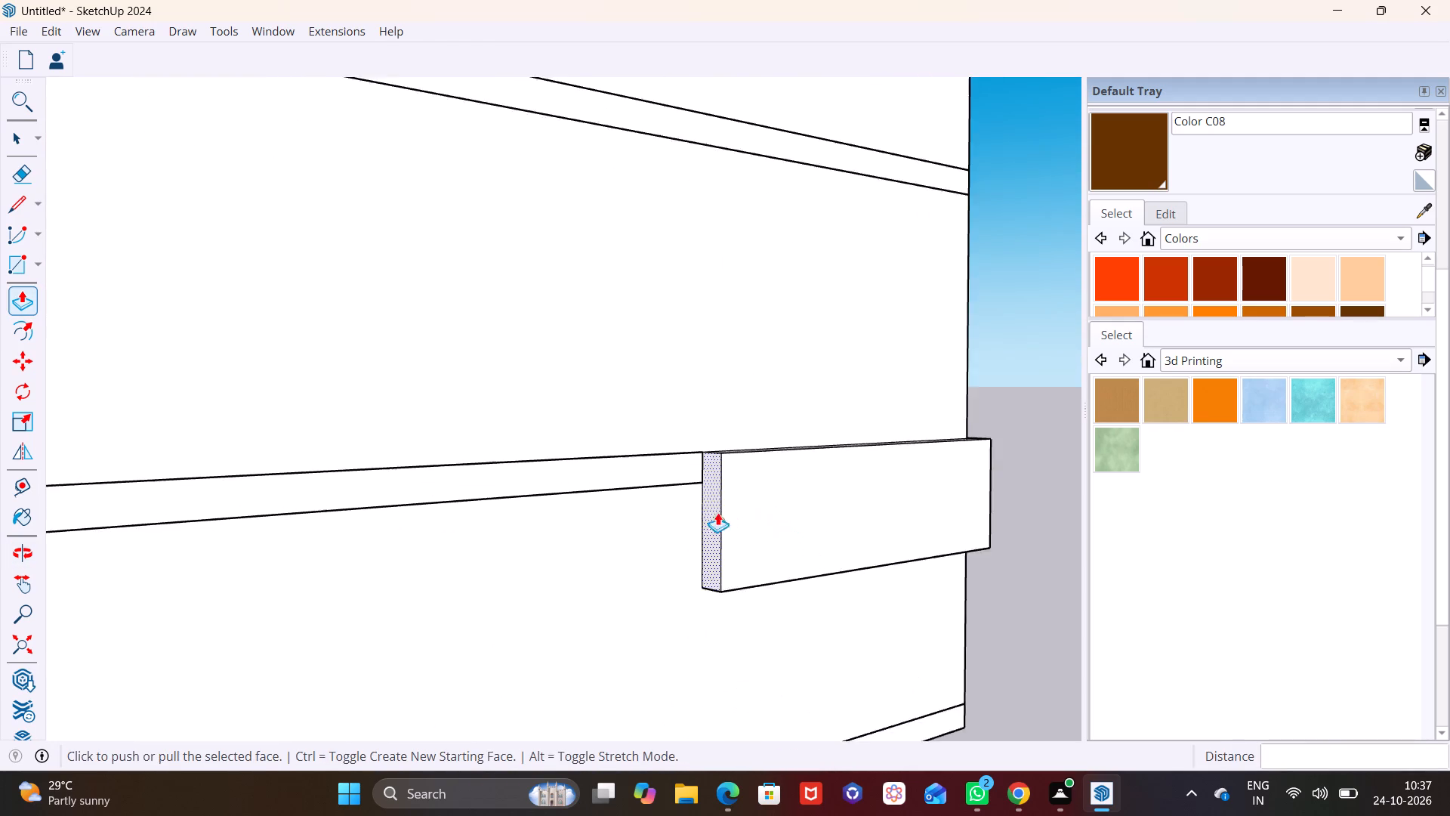
pyautogui.scroll(1, 717, 512)
pyautogui.moveTo(711, 514); pyautogui.dragTo(739, 510)
pyautogui.click(739, 510)
pyautogui.press('space')
# Pull the corner block's front-wall face outward about 8 11/16".
pyautogui.moveTo(832, 520); pyautogui.dragTo(751, 533, button='middle')
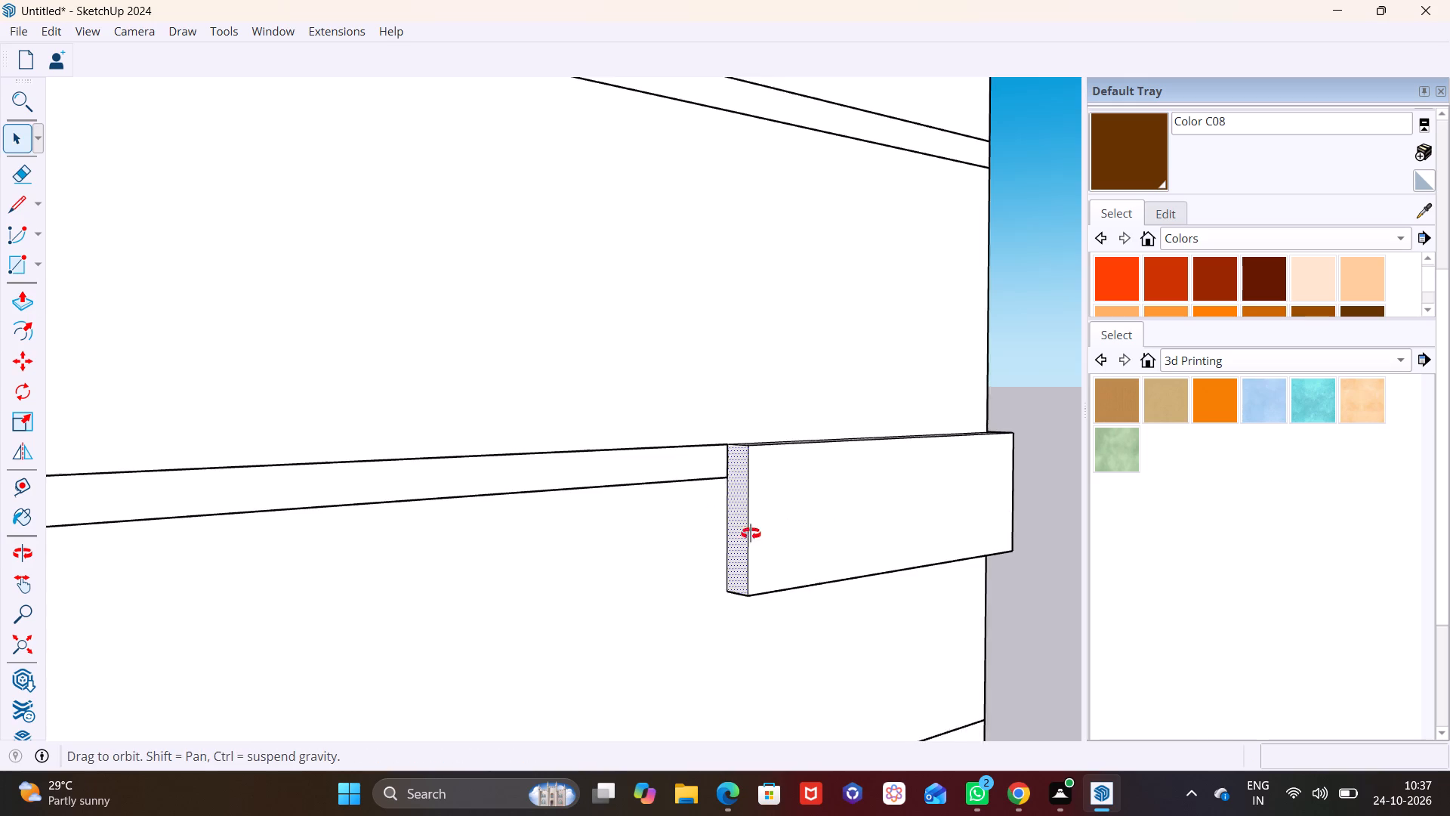
pyautogui.moveTo(751, 533); pyautogui.dragTo(282, 555, button='middle')
pyautogui.scroll(-8, 287, 549)
pyautogui.moveTo(325, 552); pyautogui.dragTo(472, 586, button='middle')
pyautogui.moveTo(475, 580); pyautogui.dragTo(415, 715, button='middle')
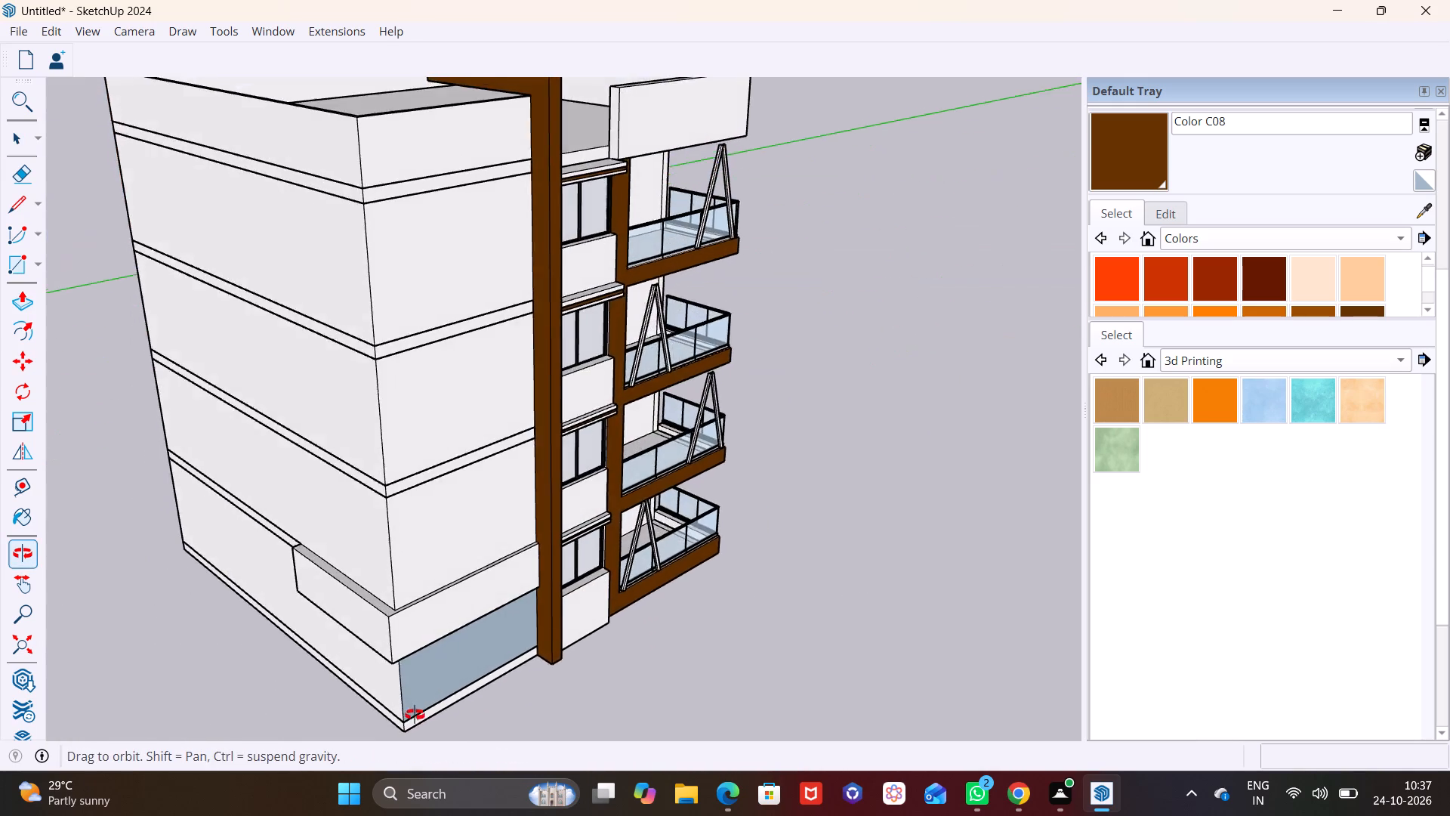
pyautogui.moveTo(415, 715); pyautogui.dragTo(415, 716, button='middle')
pyautogui.scroll(12, 390, 614)
pyautogui.click(464, 607)
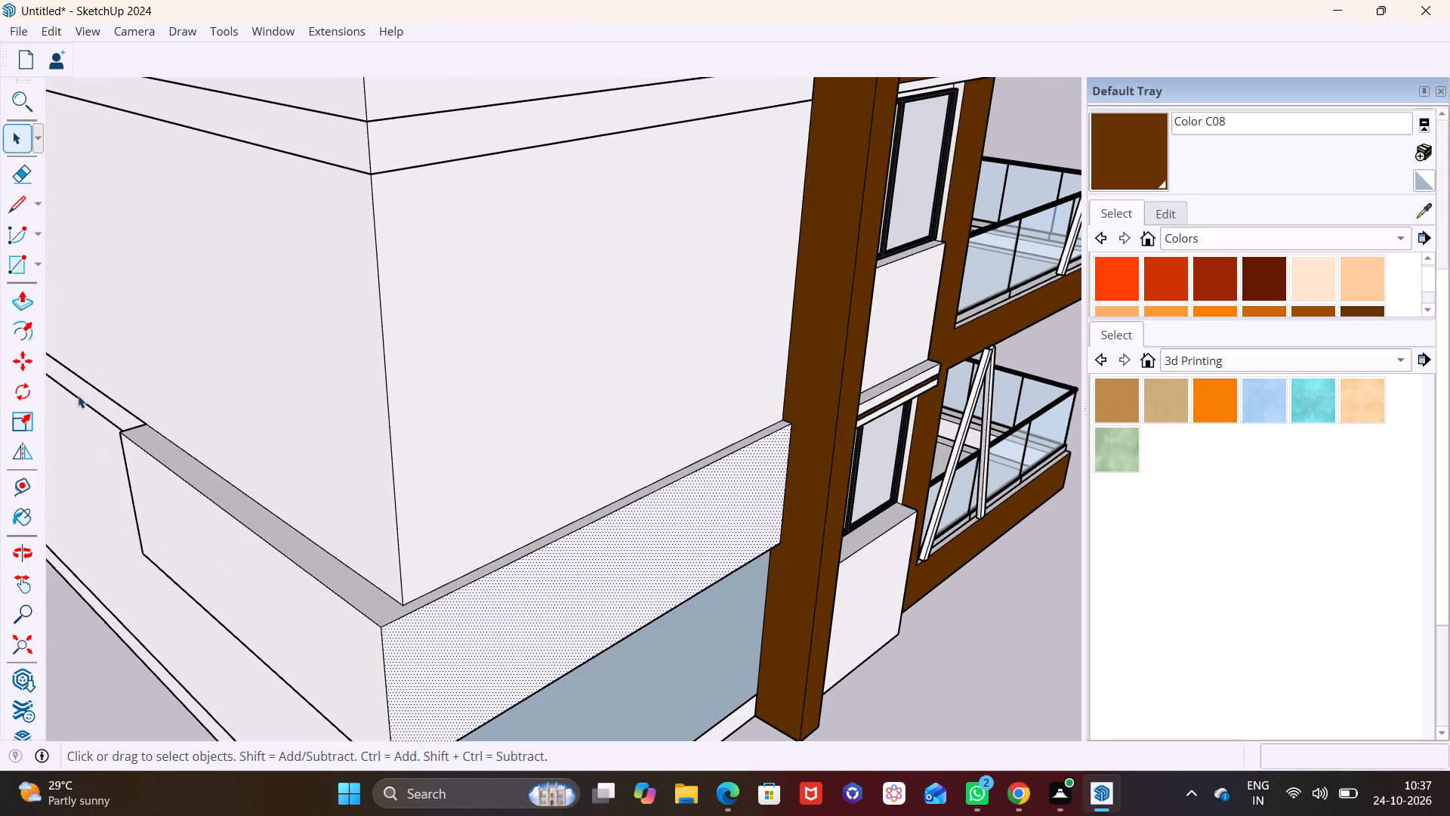
pyautogui.click(19, 293)
pyautogui.click(475, 629)
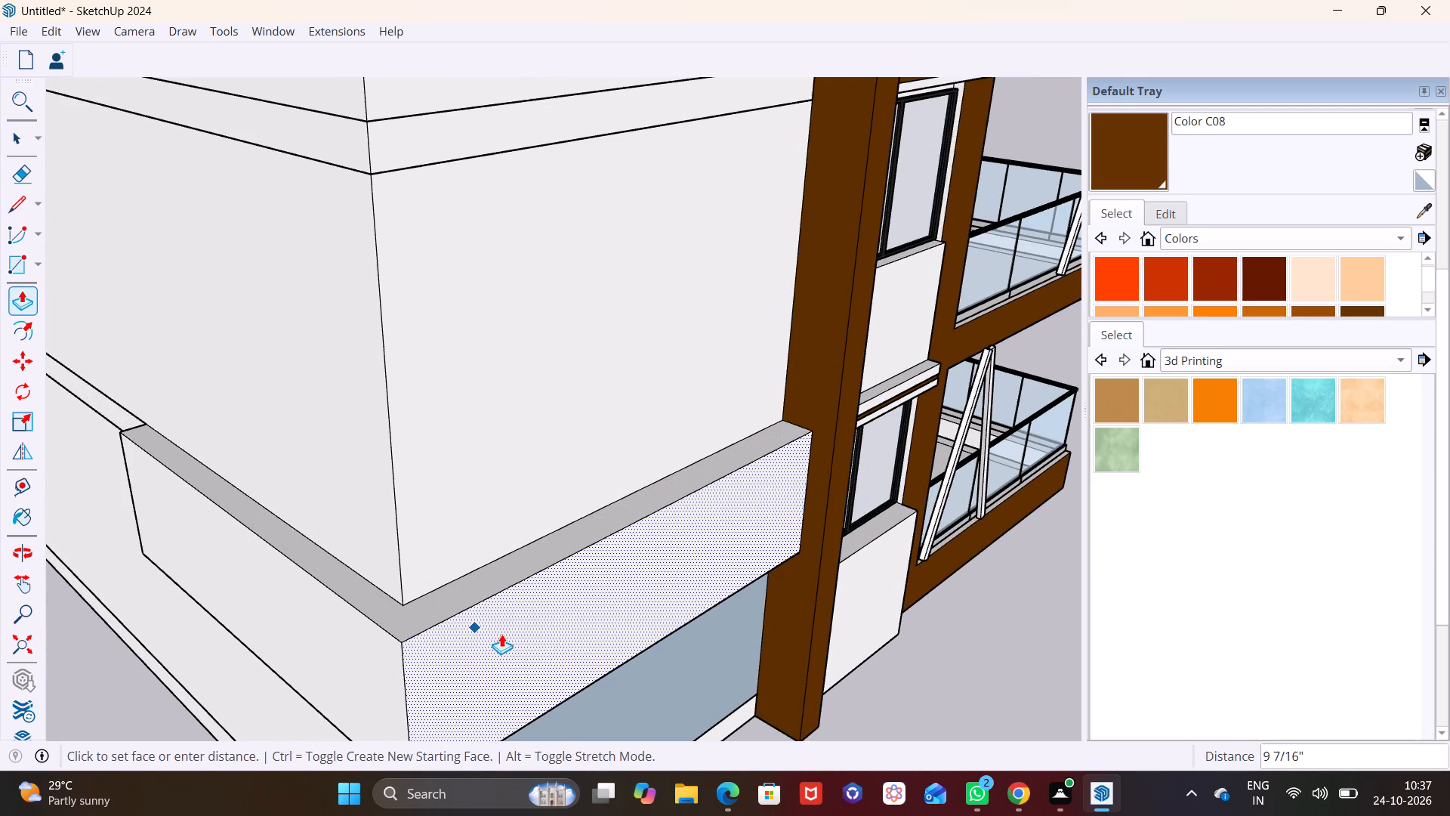
pyautogui.click(501, 630)
pyautogui.press('space')
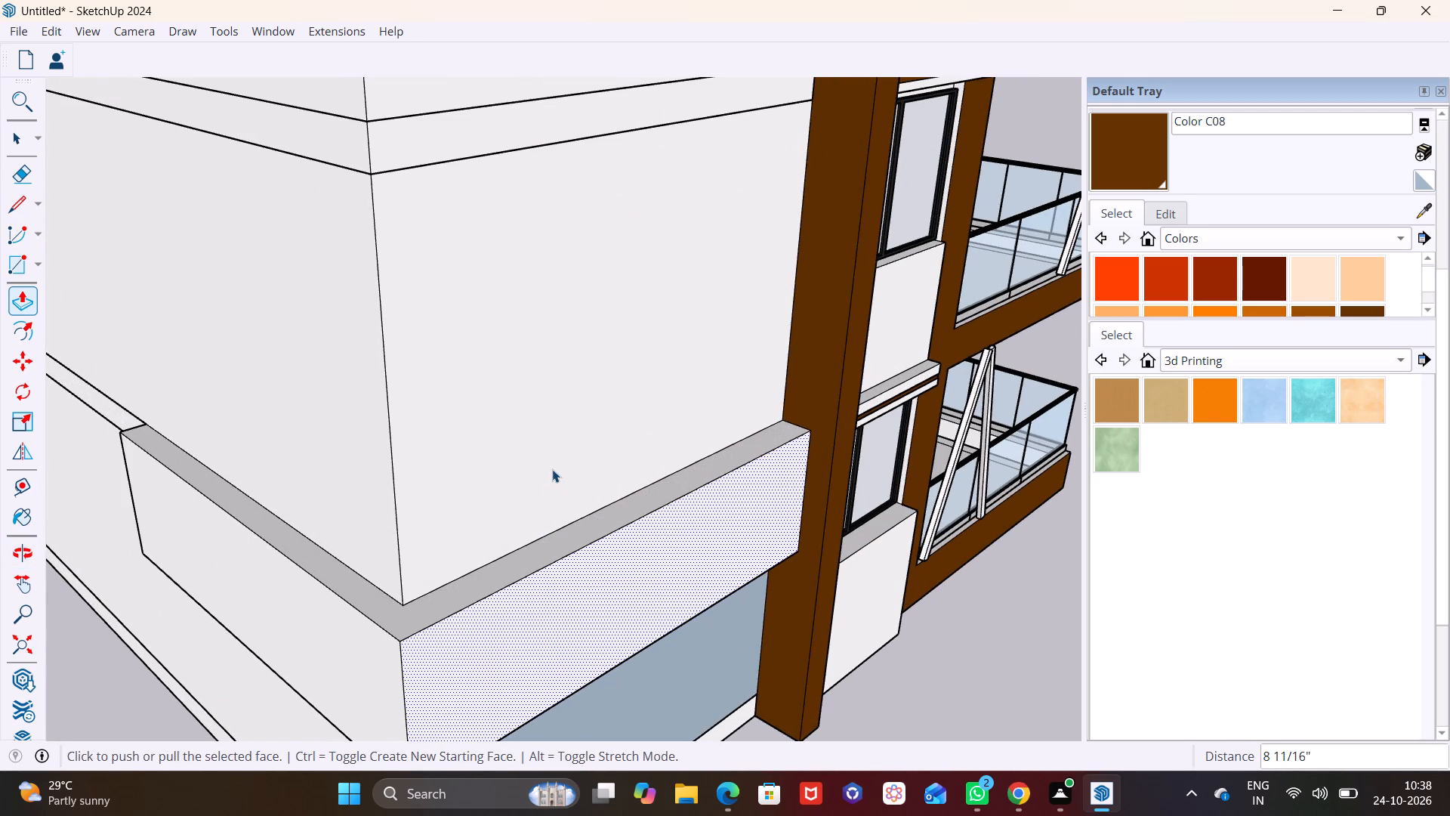
# Delete the short seam edge across the corner block's underside near the brown column.
pyautogui.click(552, 469)
pyautogui.scroll(-9, 551, 472)
pyautogui.moveTo(491, 510); pyautogui.dragTo(437, 253, button='middle')
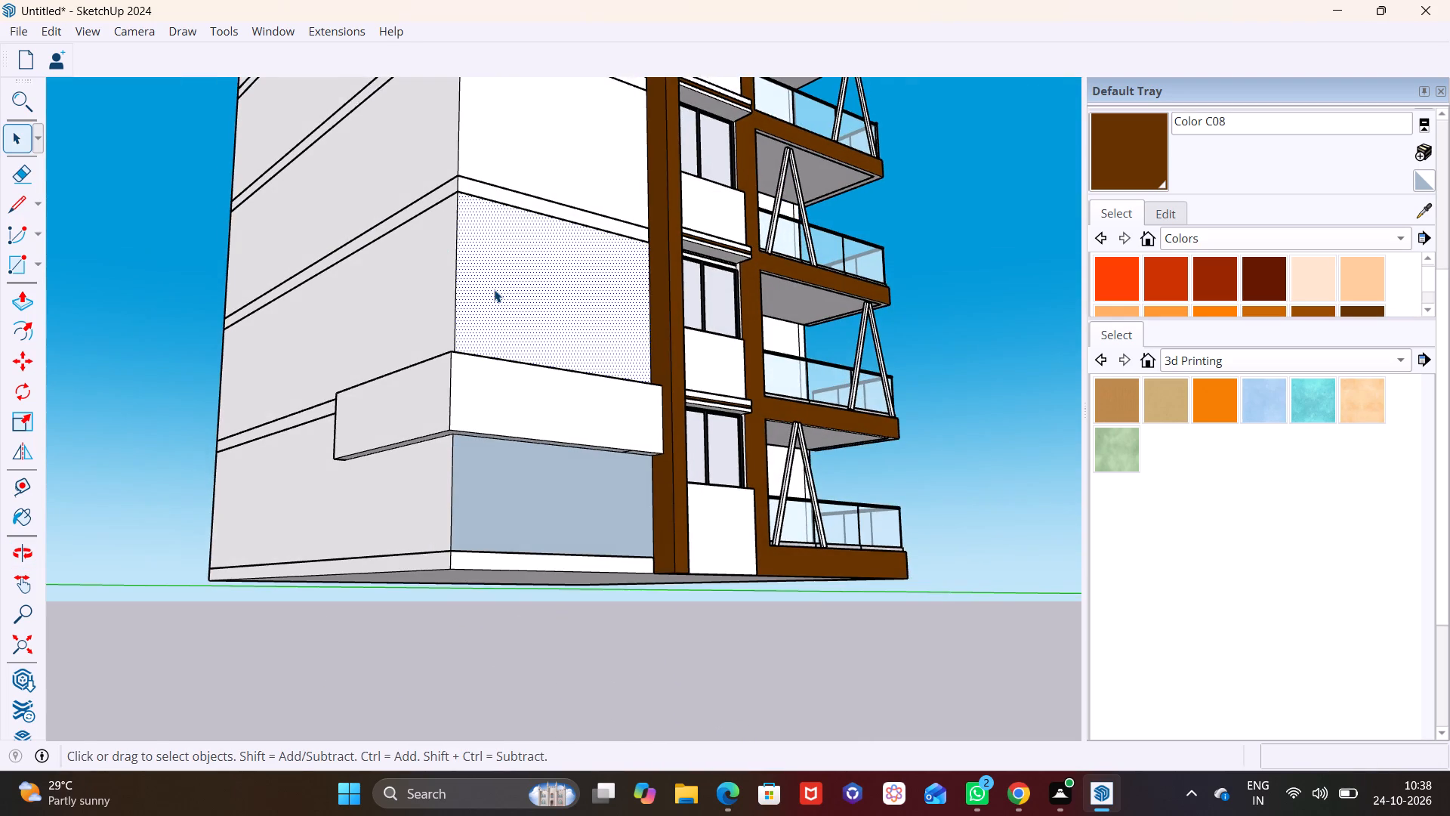
pyautogui.scroll(1, 495, 290)
pyautogui.moveTo(501, 266); pyautogui.dragTo(554, 172, button='middle')
pyautogui.scroll(7, 615, 405)
pyautogui.click(708, 419)
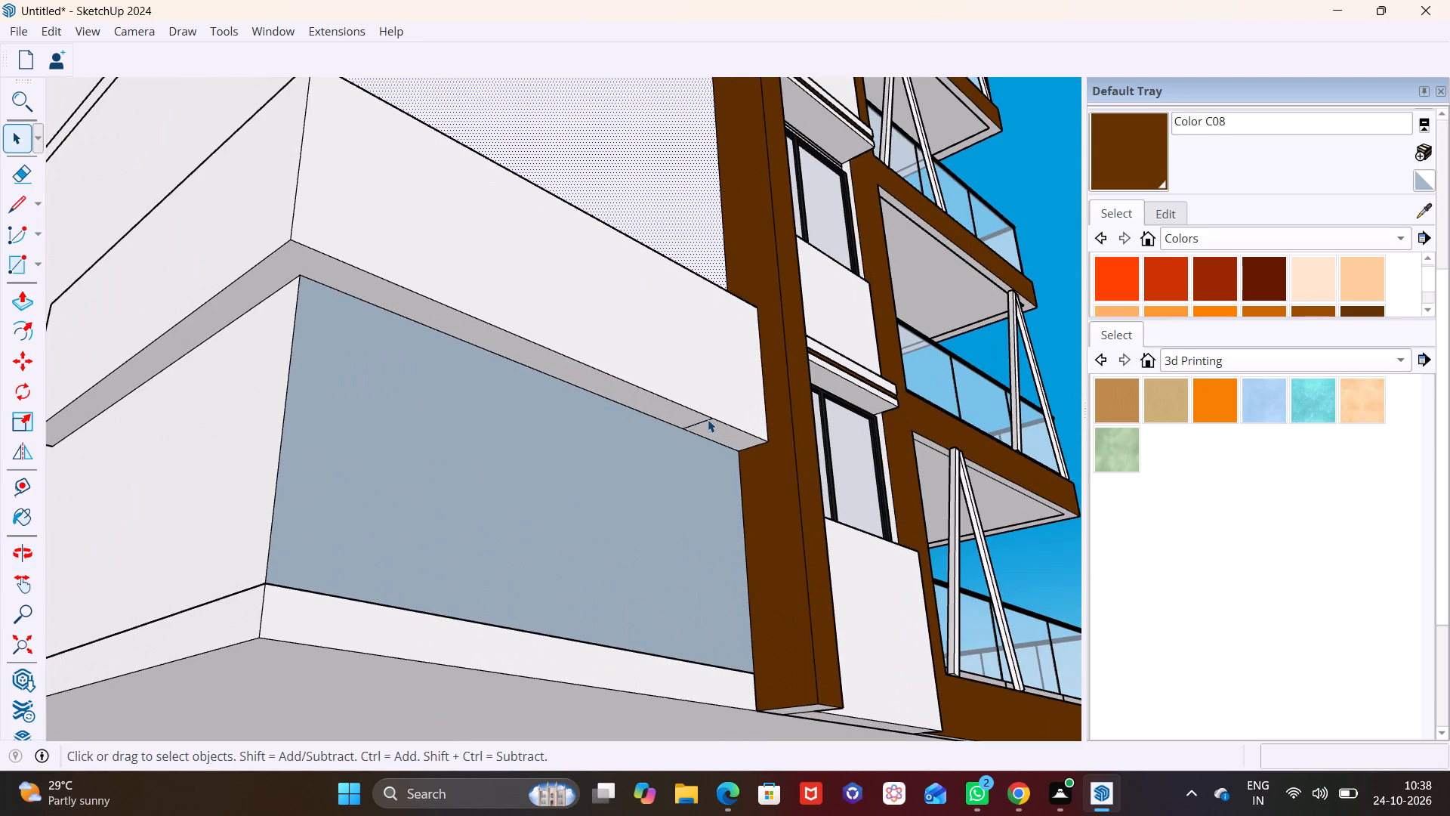
pyautogui.click(705, 425)
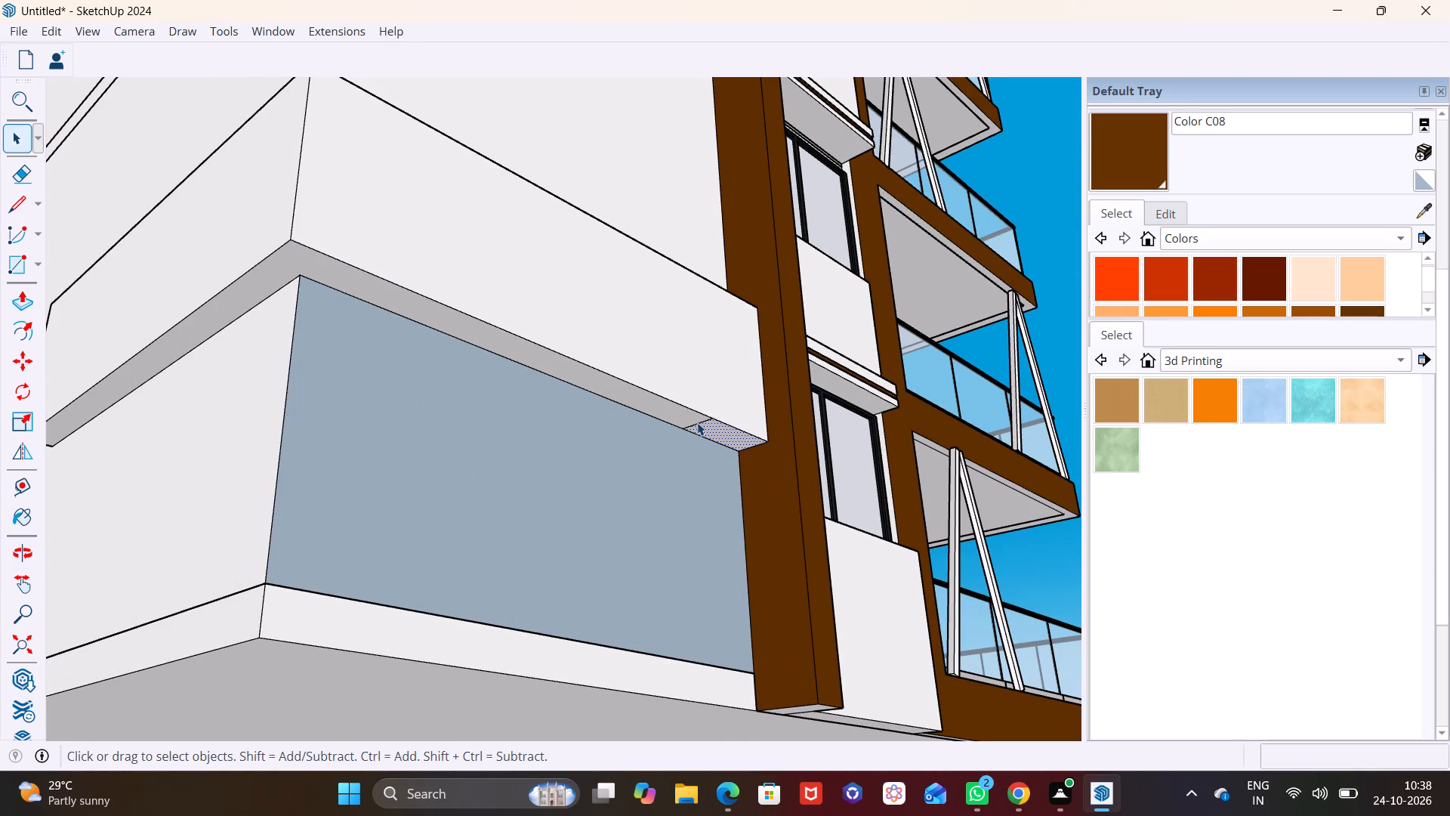
pyautogui.click(696, 422)
pyautogui.press('Delete')
# Draw a rectangle about 2' 6 7/8" by 1' on the front wall's next floor band up, against the brown column.
pyautogui.moveTo(710, 427); pyautogui.dragTo(574, 629, button='middle')
pyautogui.scroll(-4, 442, 520)
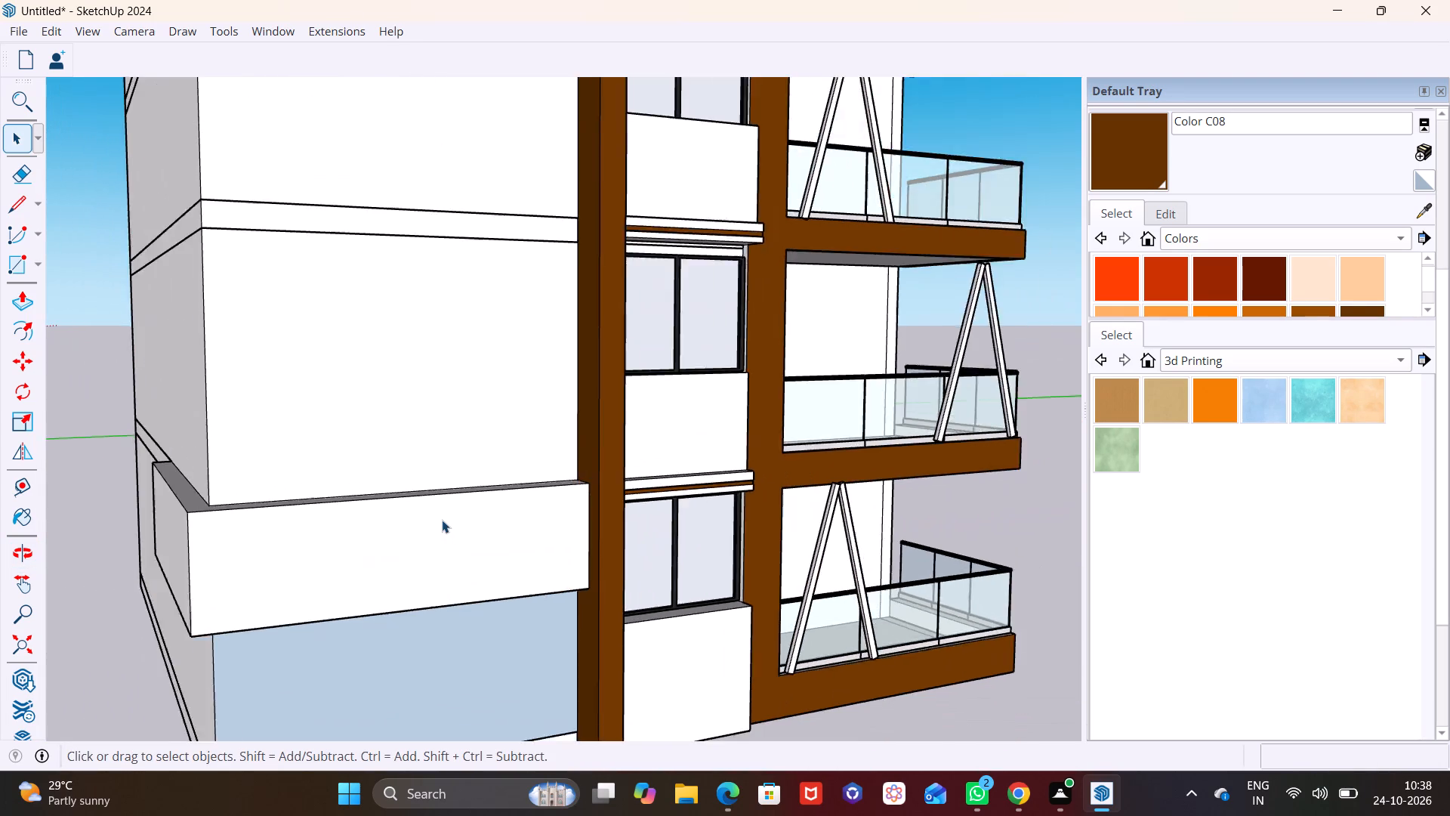
pyautogui.scroll(-3, 442, 520)
pyautogui.keyDown('shift'); pyautogui.moveTo(412, 504); pyautogui.dragTo(554, 725, button='middle'); pyautogui.keyUp('shift')
pyautogui.scroll(3, 528, 602)
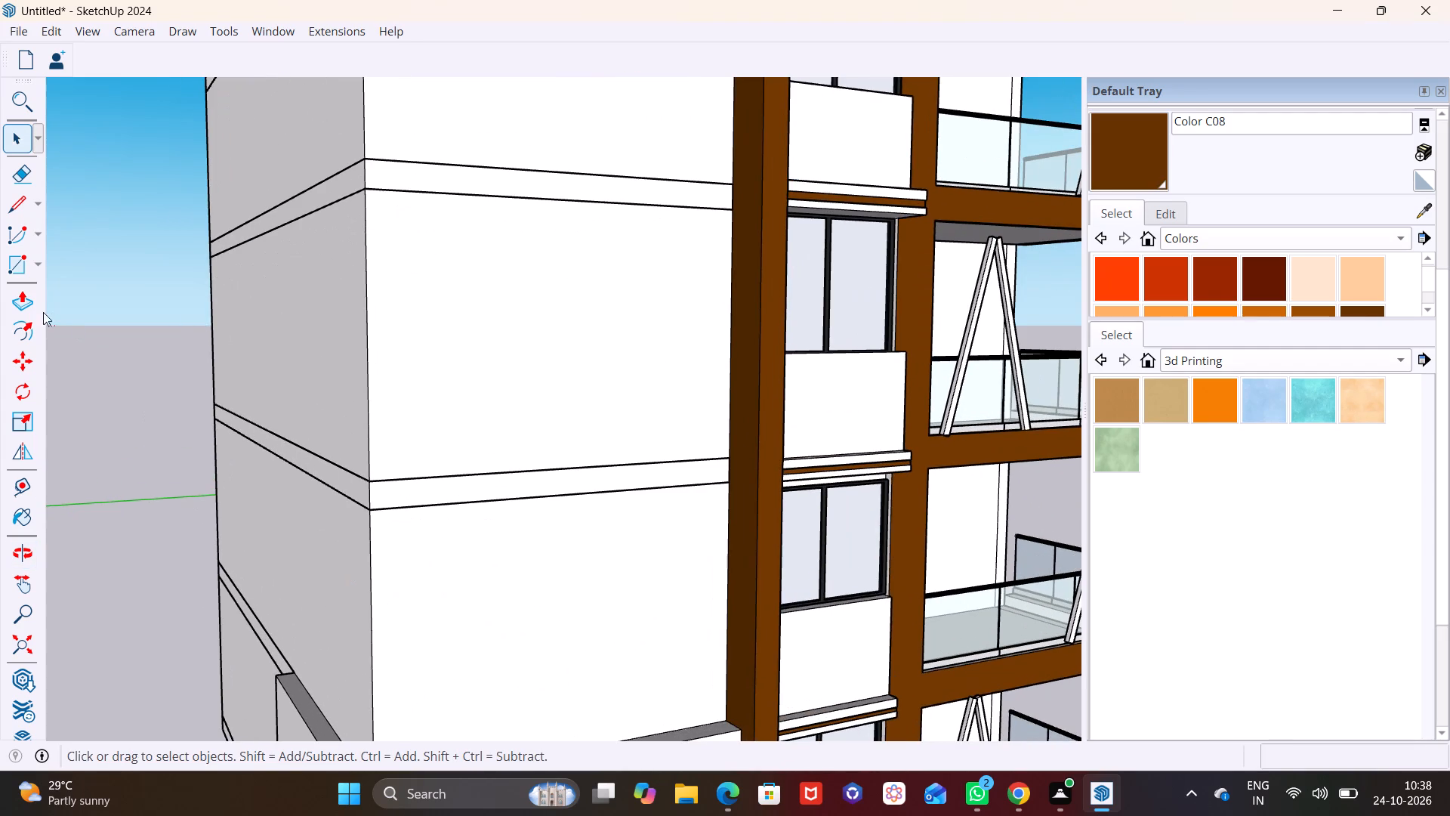
pyautogui.doubleClick(43, 261)
pyautogui.click(55, 292)
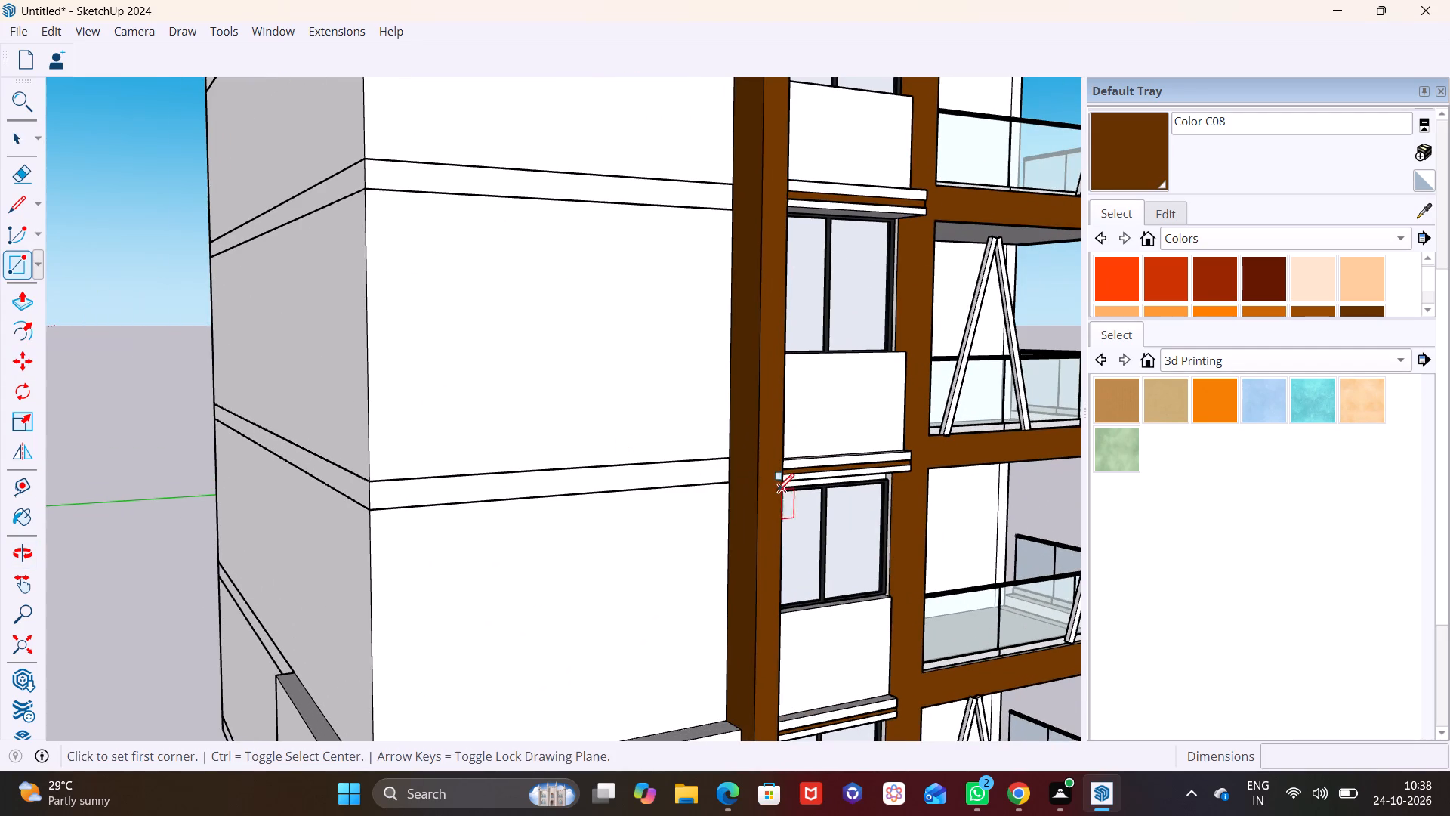
pyautogui.scroll(6, 777, 490)
pyautogui.click(727, 436)
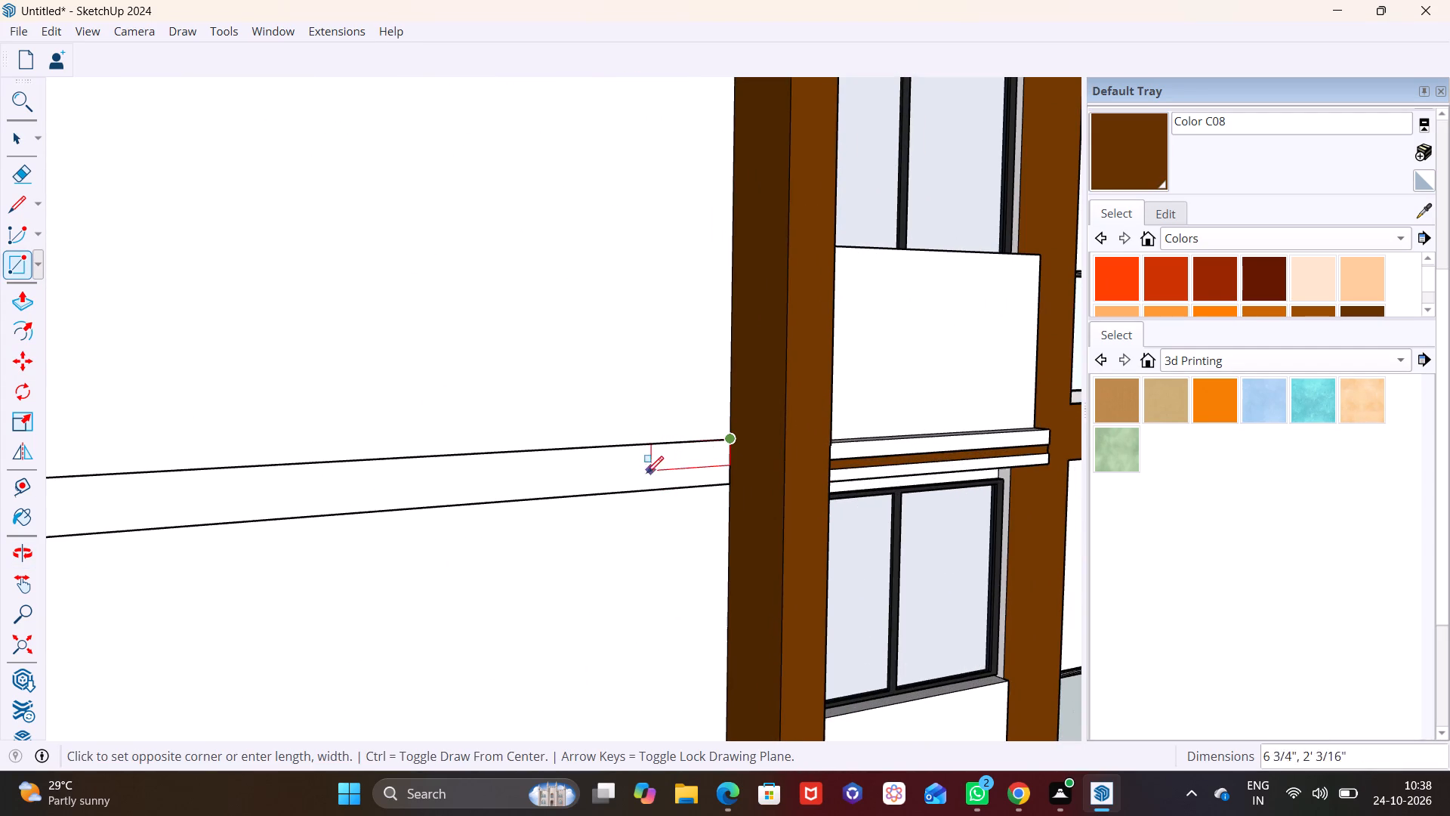
pyautogui.click(630, 494)
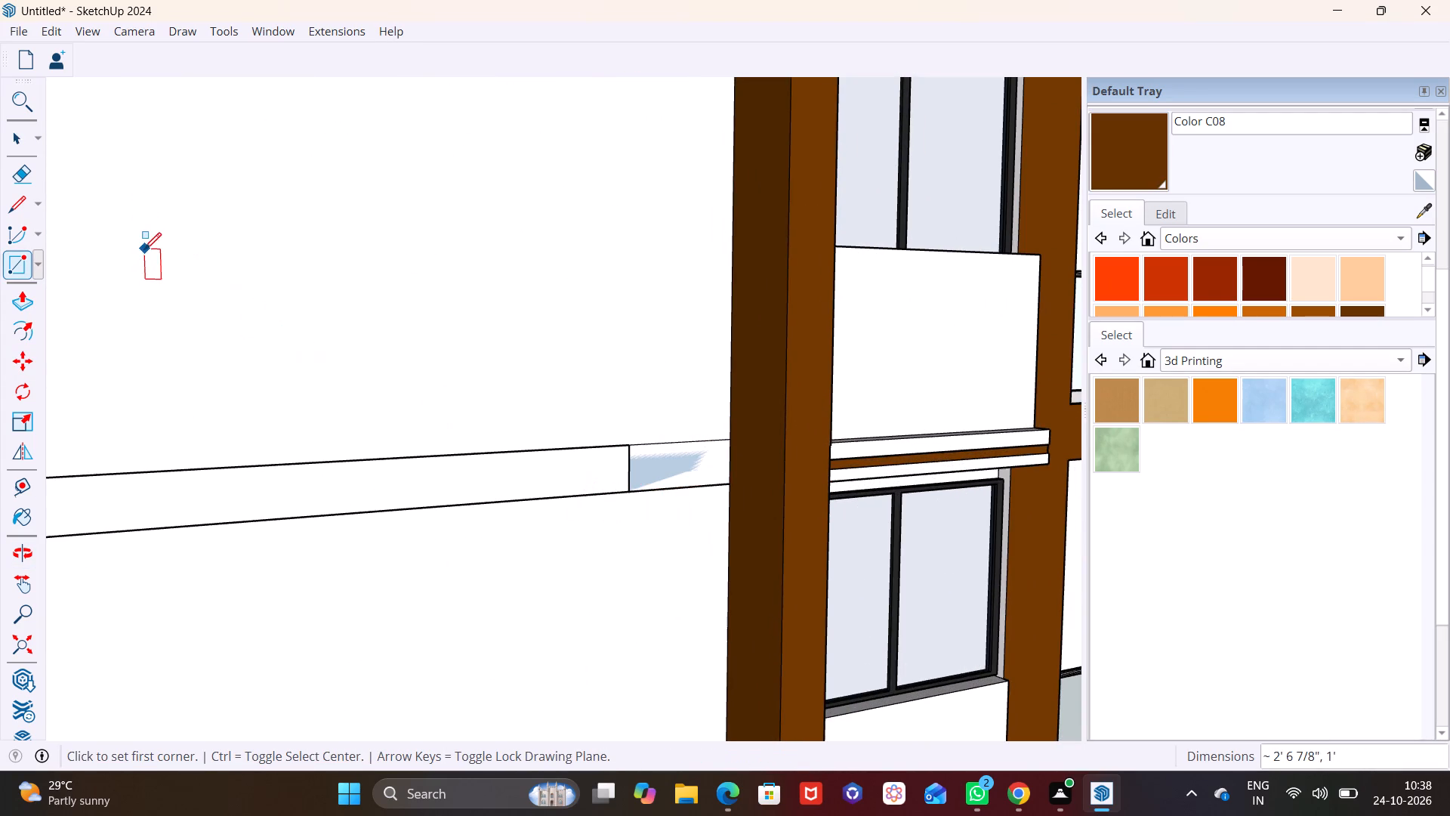
# Extrude the small rectangle beside the brown column about 6 3/8" out from the front wall.
pyautogui.click(10, 139)
pyautogui.click(651, 474)
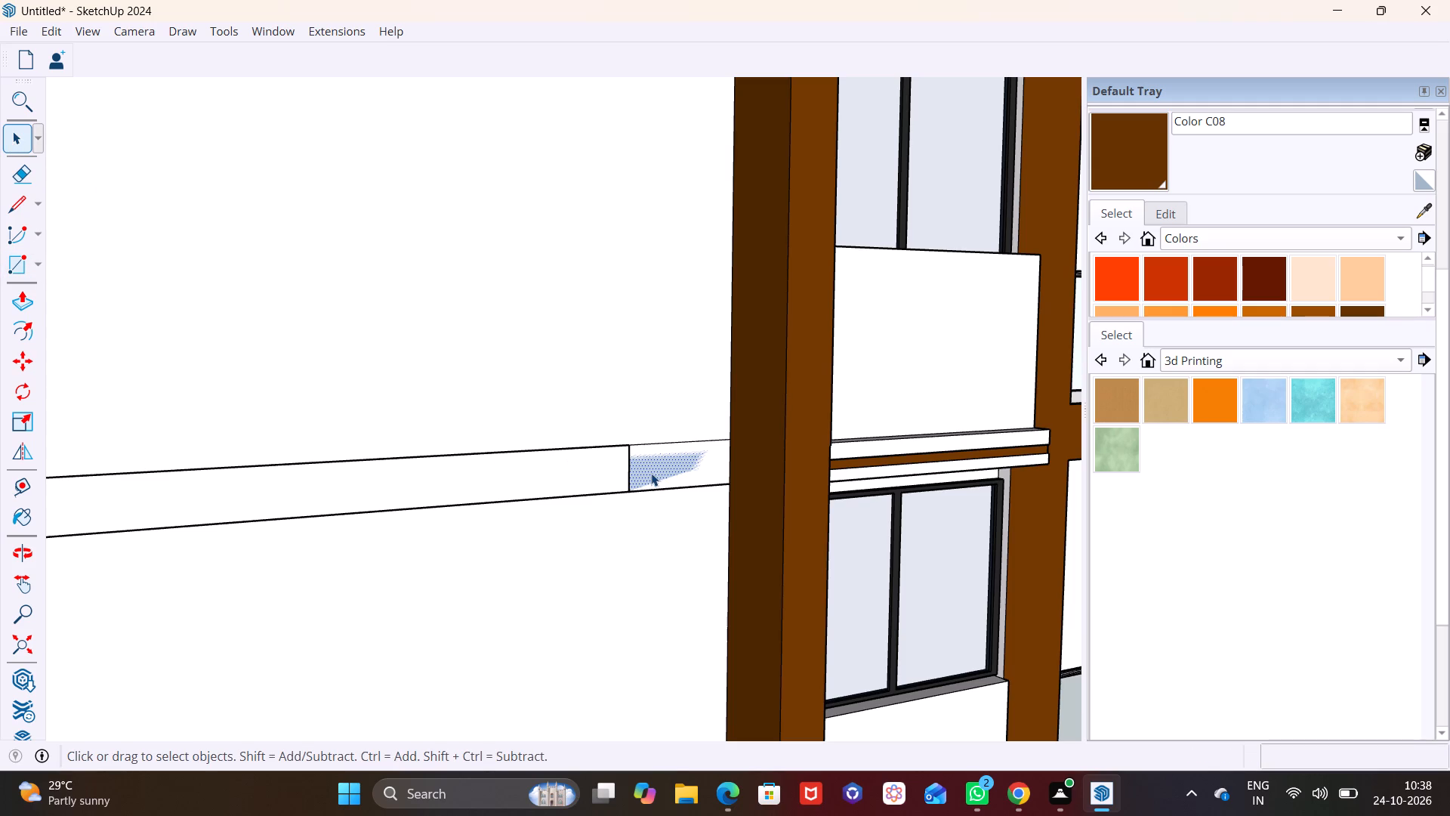
pyautogui.click(22, 295)
pyautogui.click(643, 468)
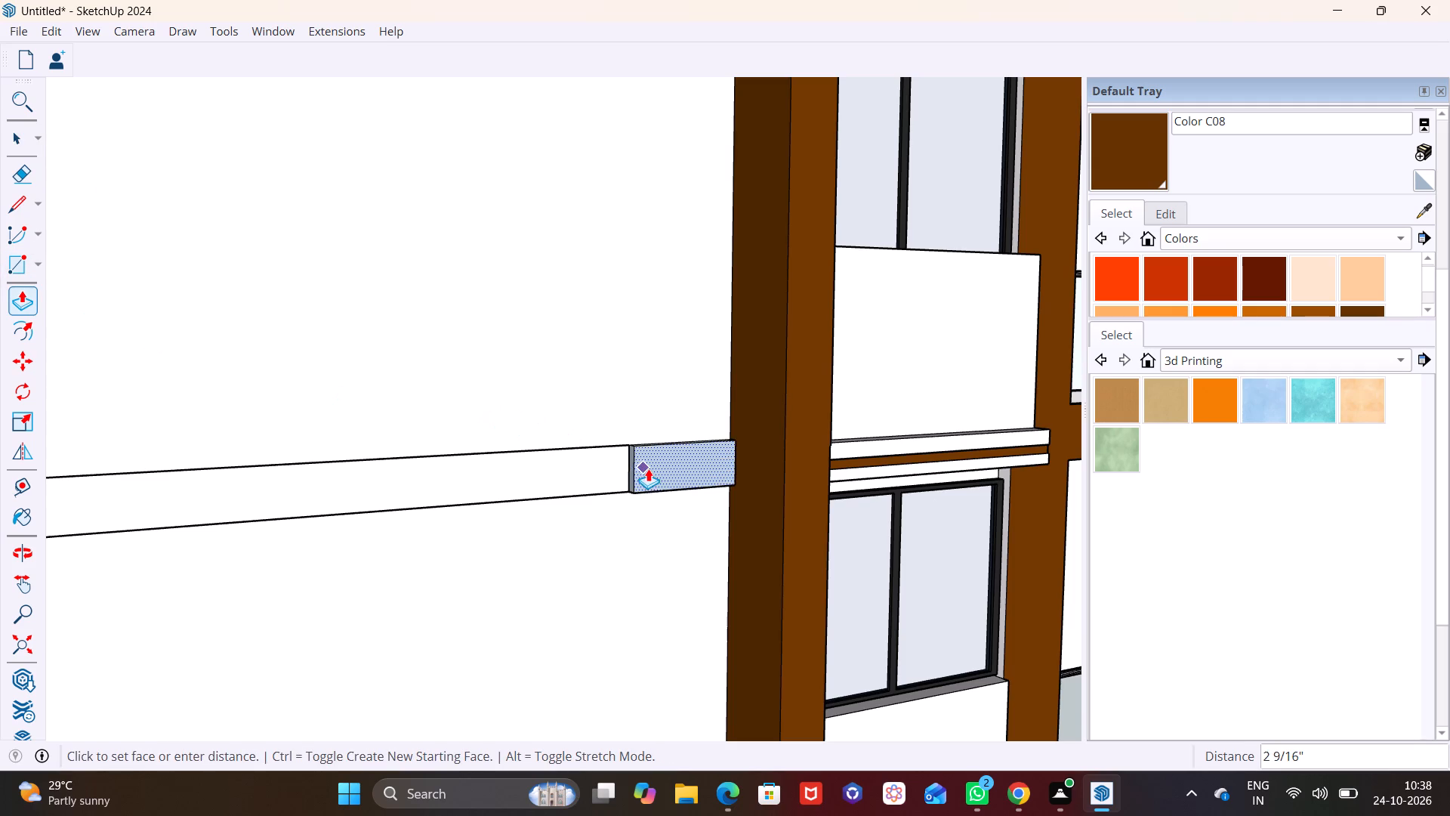
pyautogui.click(656, 470)
# Pull the new small block's underside down about 2' 10 13/16".
pyautogui.scroll(1, 682, 470)
pyautogui.moveTo(657, 453); pyautogui.dragTo(630, 265, button='middle')
pyautogui.scroll(3, 623, 390)
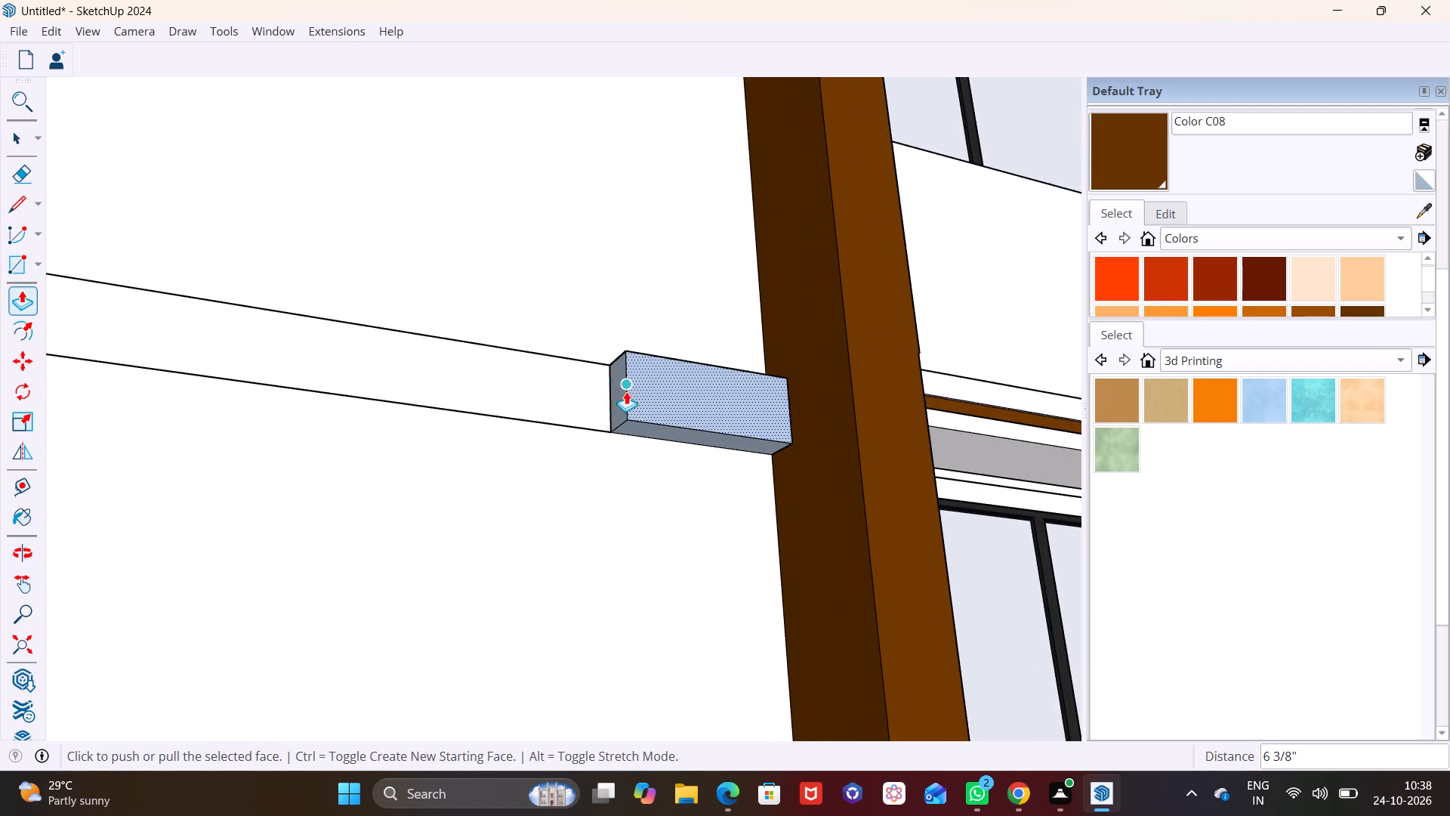
pyautogui.click(13, 134)
pyautogui.click(650, 429)
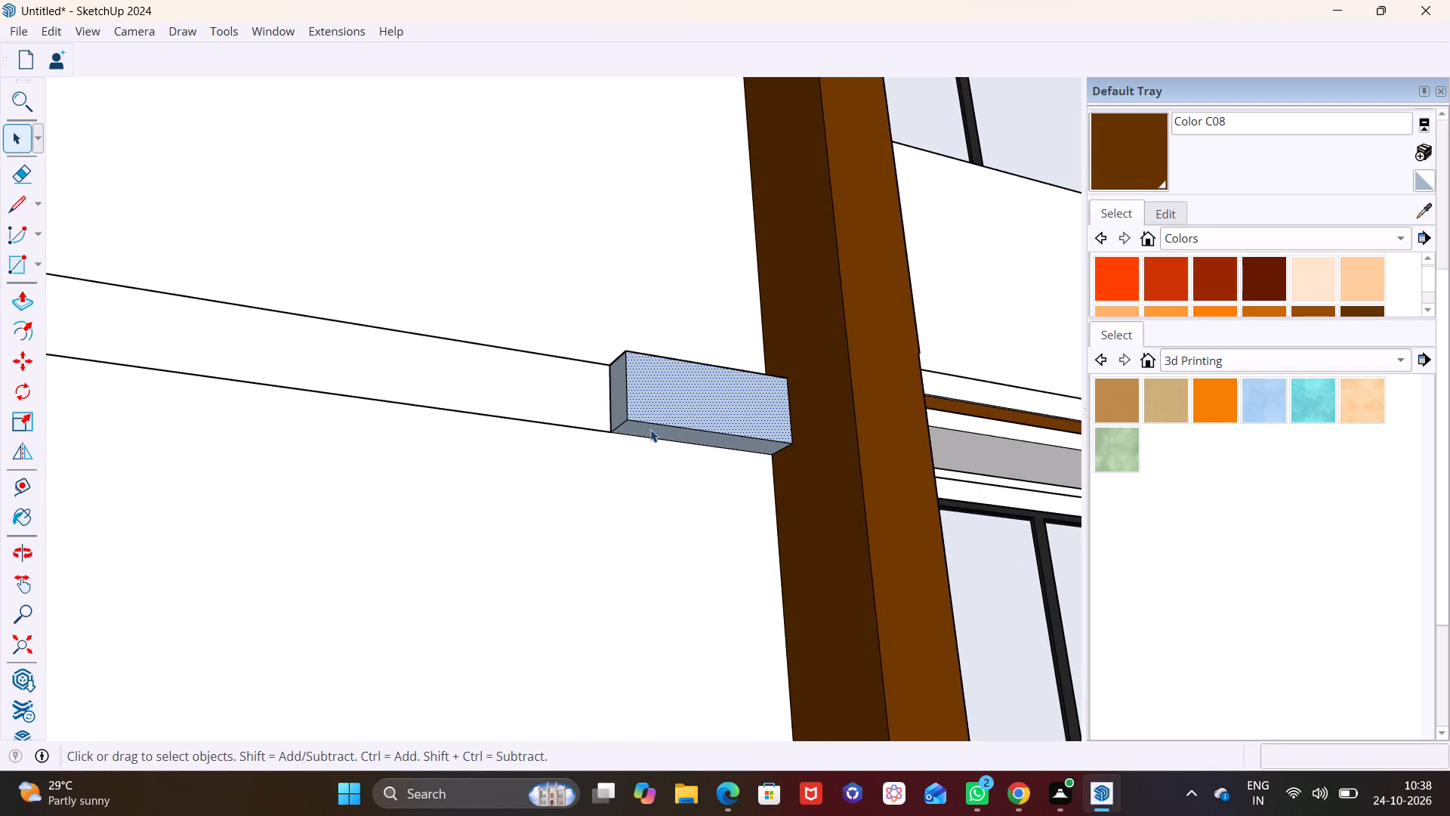
pyautogui.click(14, 301)
pyautogui.click(651, 432)
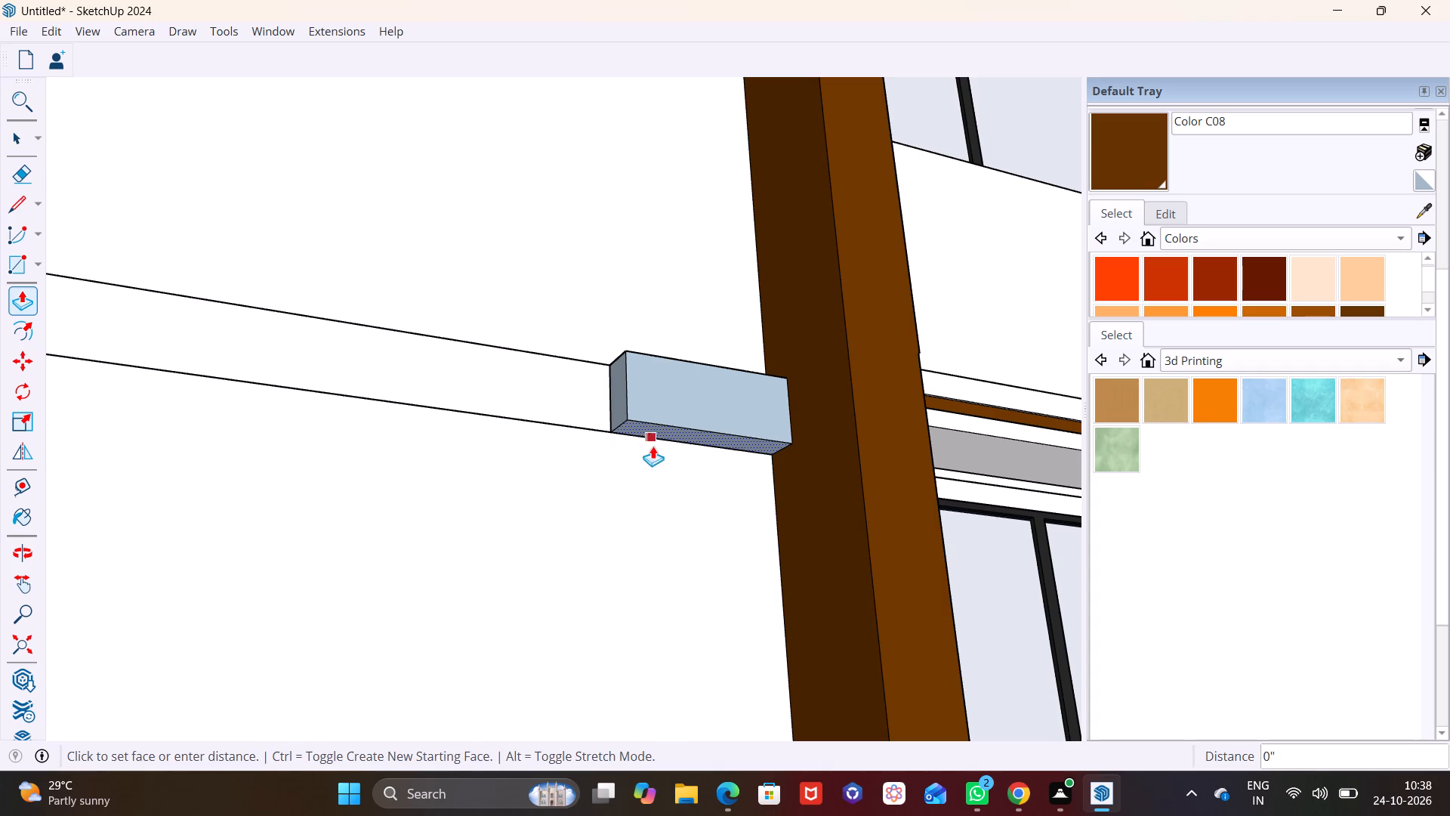
pyautogui.click(643, 651)
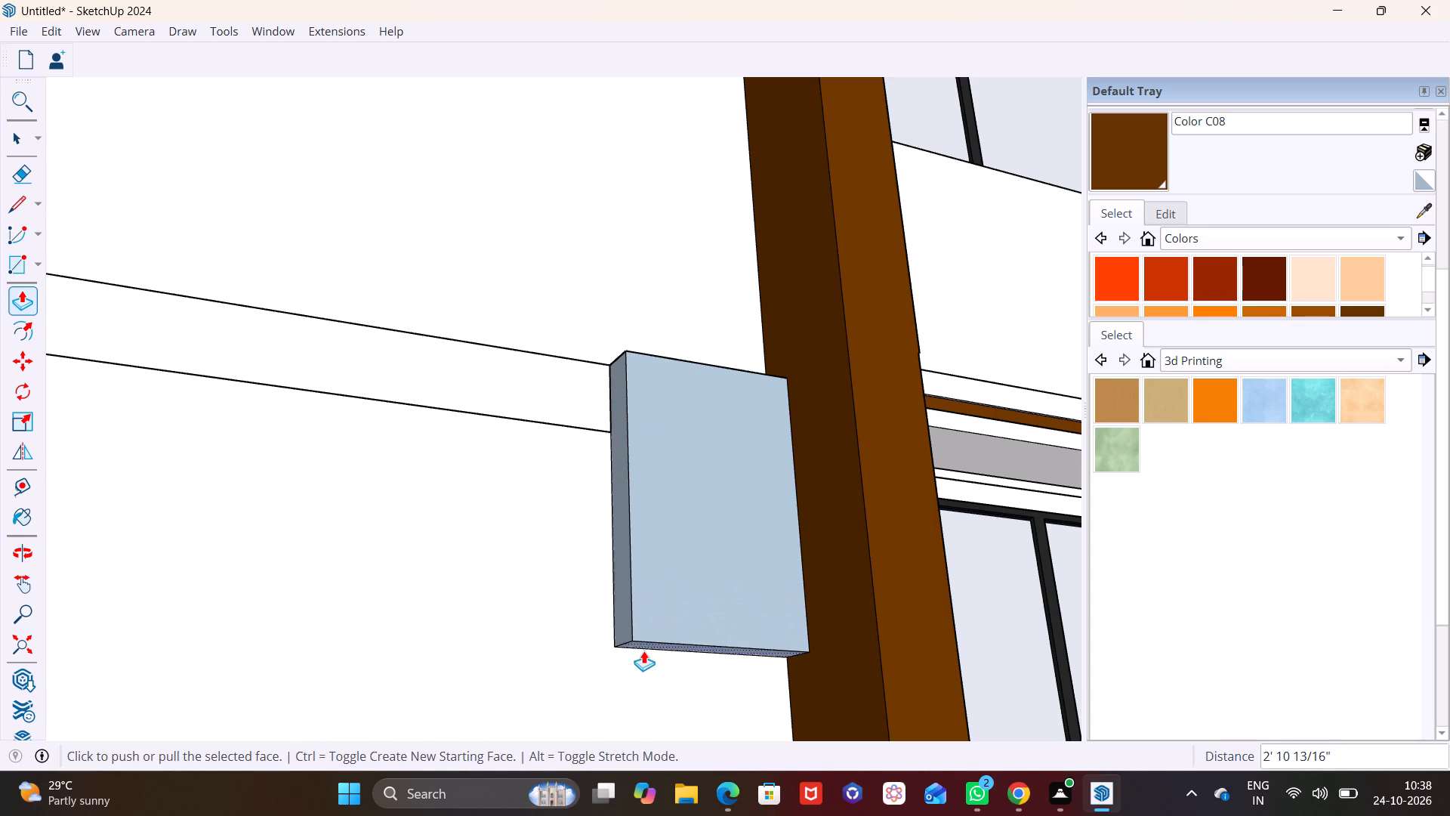
# Pull the new block's side face along the front wall to the building corner, and about 1' 8 15/16" further past it.
pyautogui.moveTo(546, 516); pyautogui.dragTo(709, 570, button='middle')
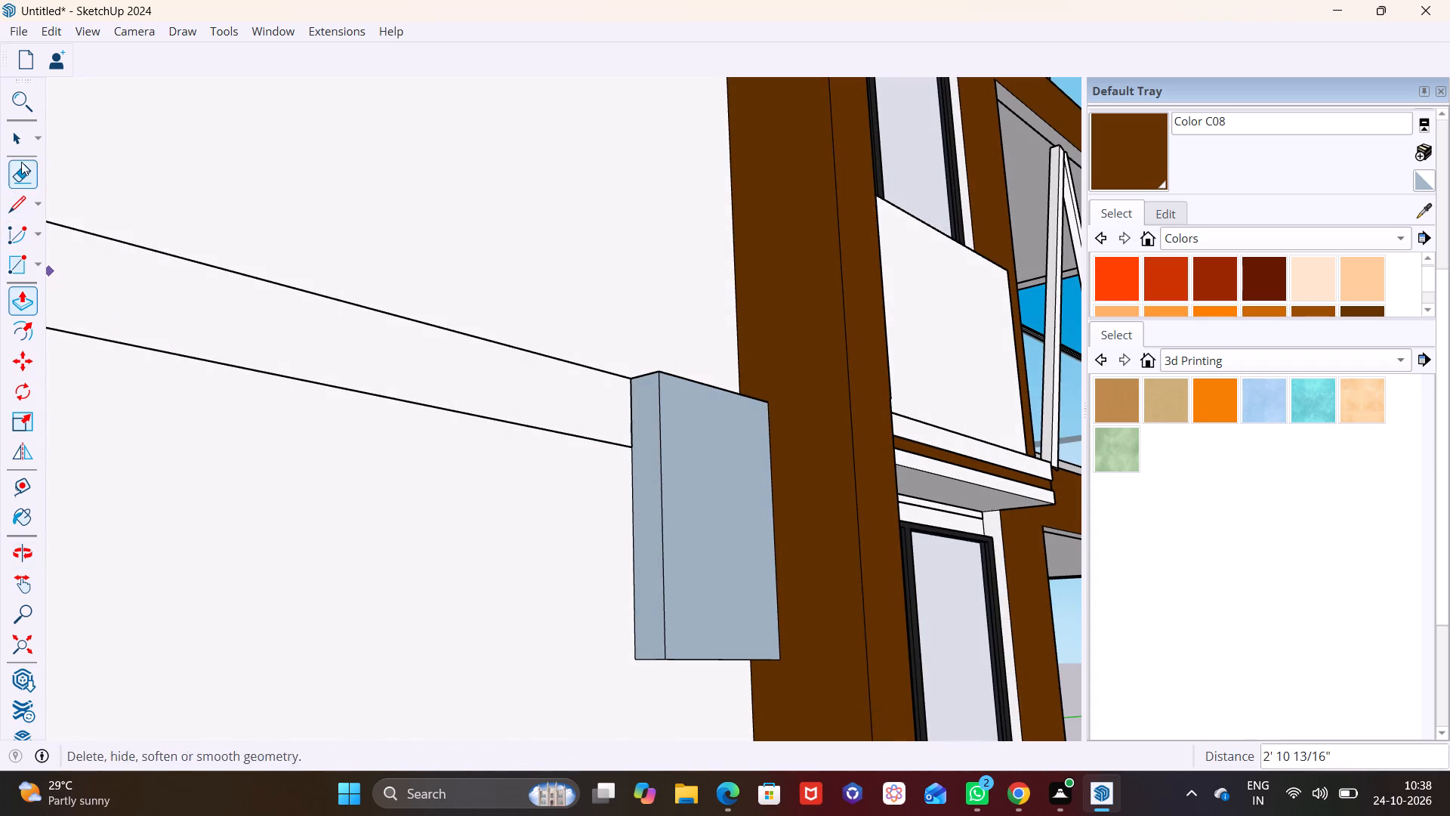
pyautogui.click(21, 147)
pyautogui.click(643, 468)
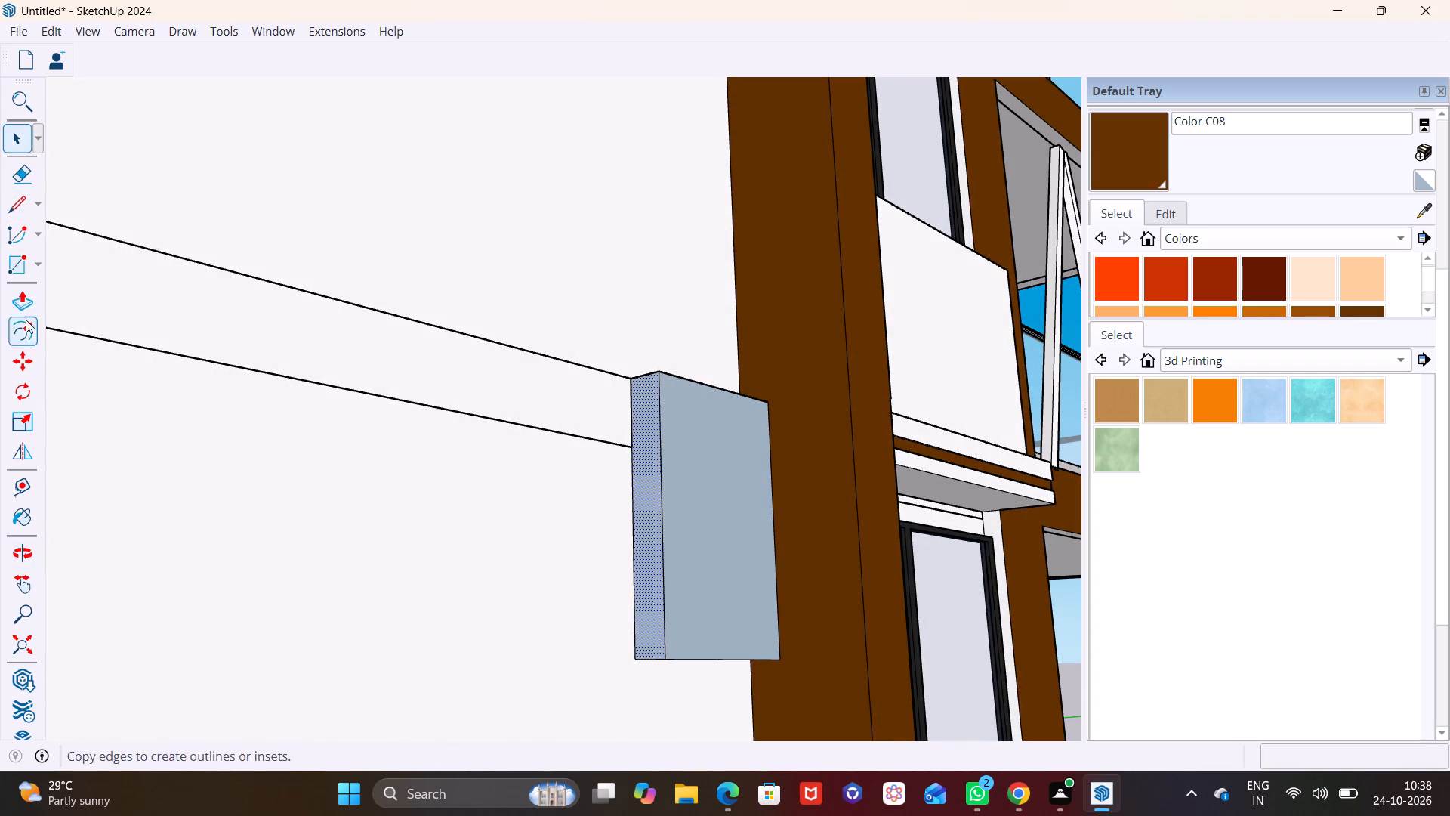
pyautogui.click(27, 304)
pyautogui.click(653, 508)
pyautogui.scroll(-3, 514, 505)
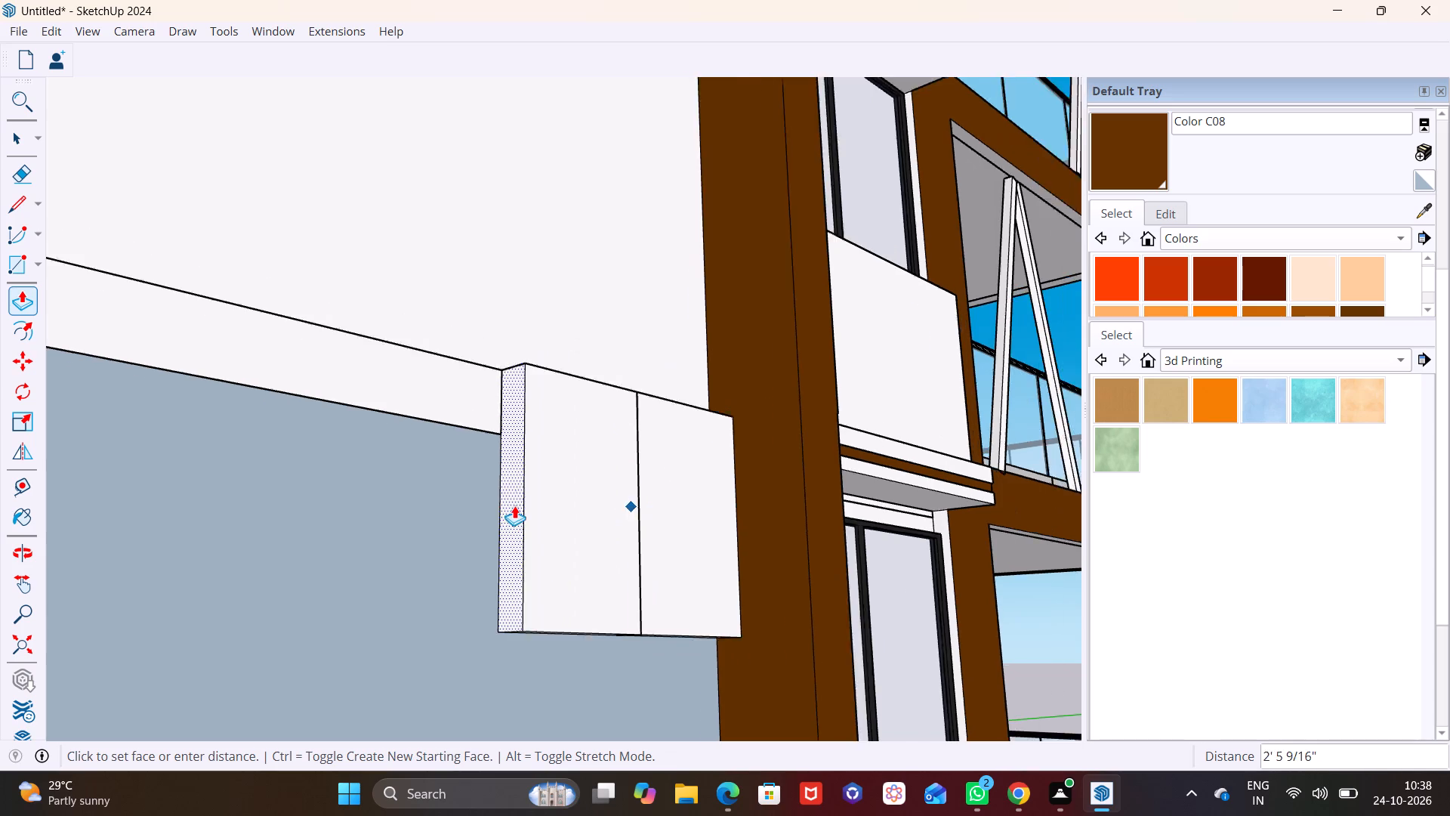
pyautogui.scroll(-13, 514, 505)
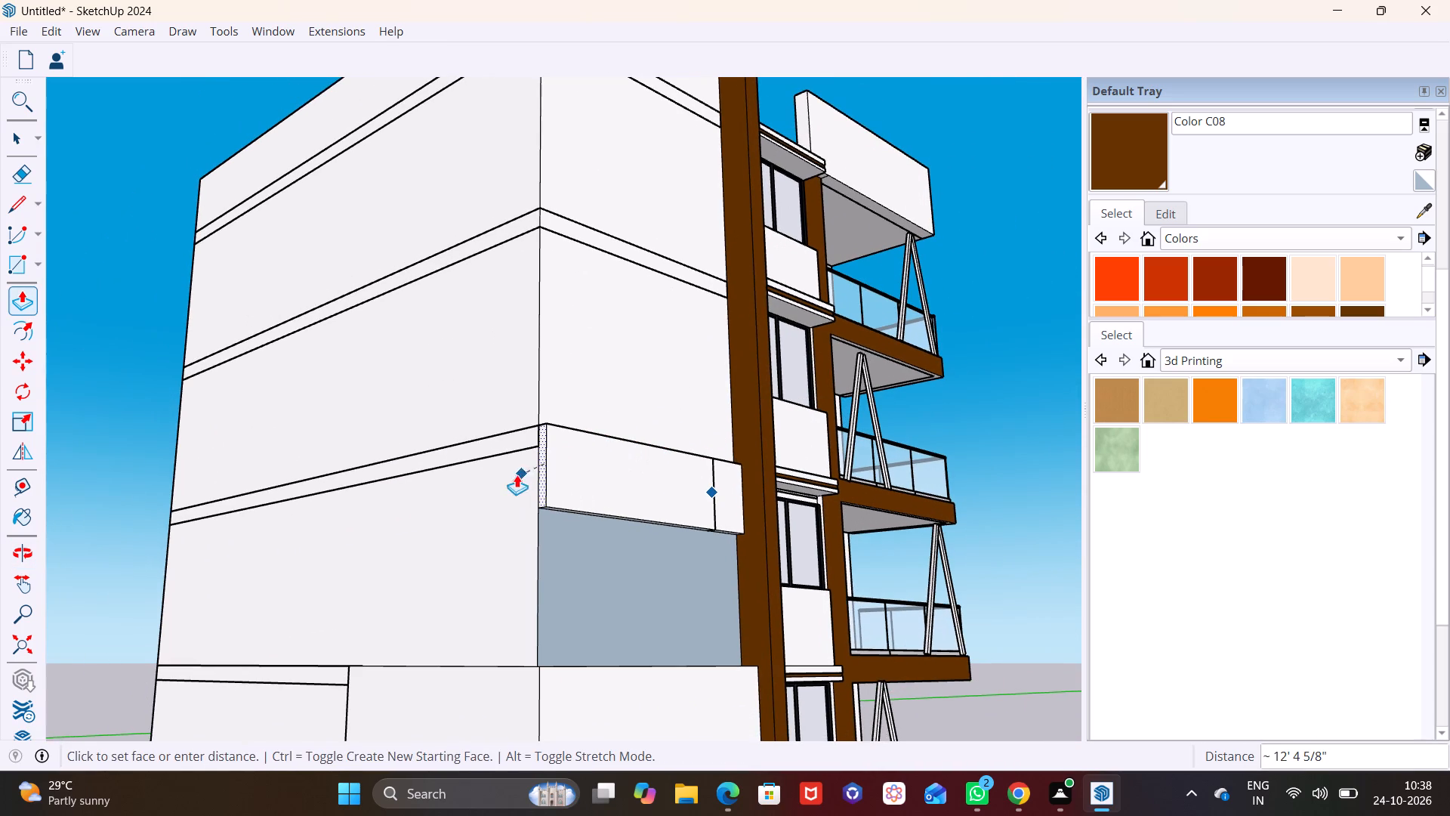
pyautogui.click(499, 474)
pyautogui.click(540, 462)
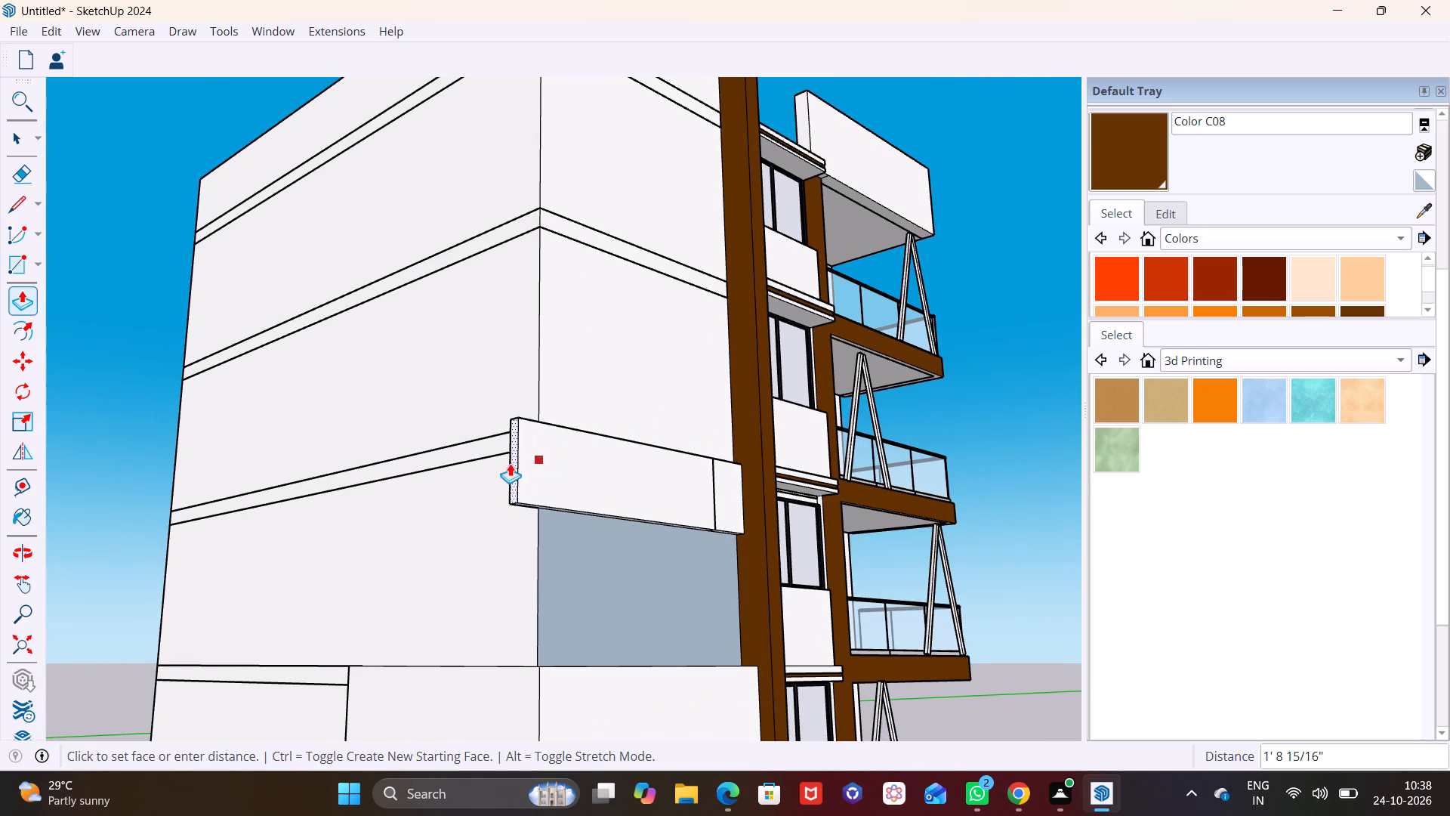
pyautogui.click(510, 463)
pyautogui.moveTo(570, 439); pyautogui.dragTo(920, 584, button='middle')
pyautogui.scroll(5, 852, 571)
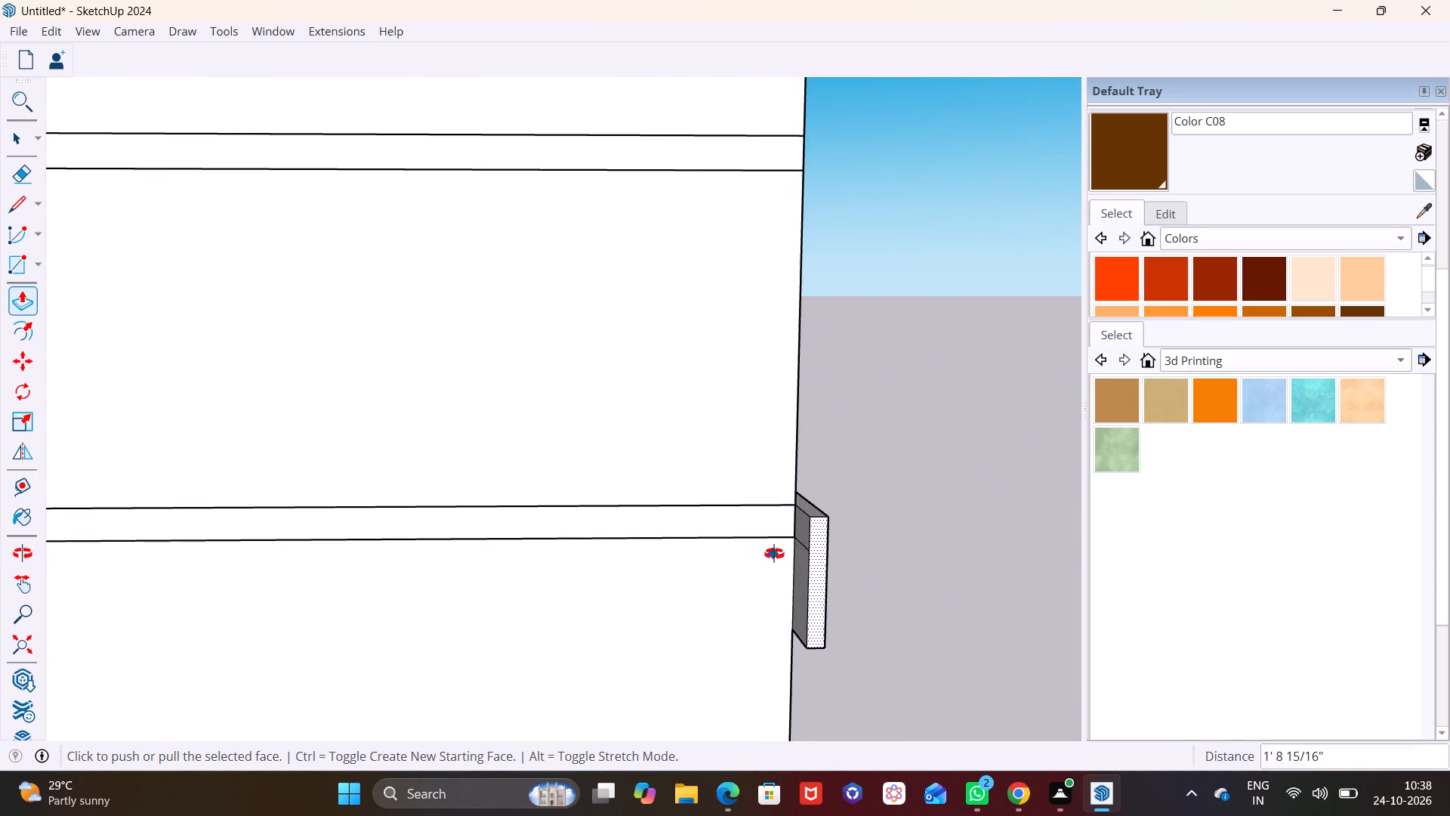
# Push the block's end face beyond the building corner back about 6 3/16" to shorten the overhang.
pyautogui.moveTo(774, 554); pyautogui.dragTo(906, 553, button='middle')
pyautogui.keyDown('shift'); pyautogui.moveTo(924, 552); pyautogui.dragTo(477, 486, button='middle'); pyautogui.keyUp('shift')
pyautogui.scroll(3, 476, 484)
pyautogui.moveTo(505, 484); pyautogui.dragTo(628, 477, button='middle')
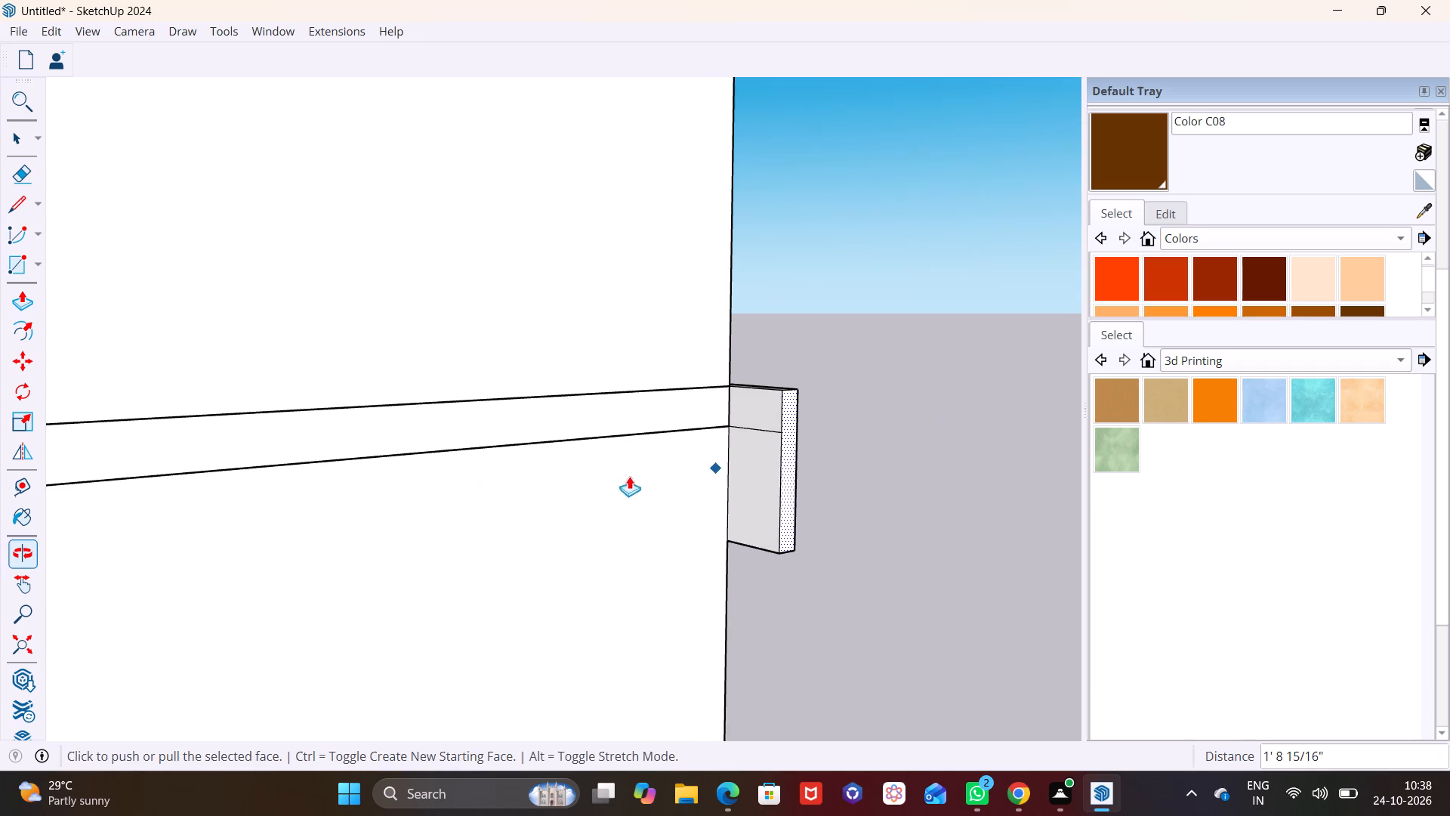
pyautogui.click(791, 468)
pyautogui.click(781, 467)
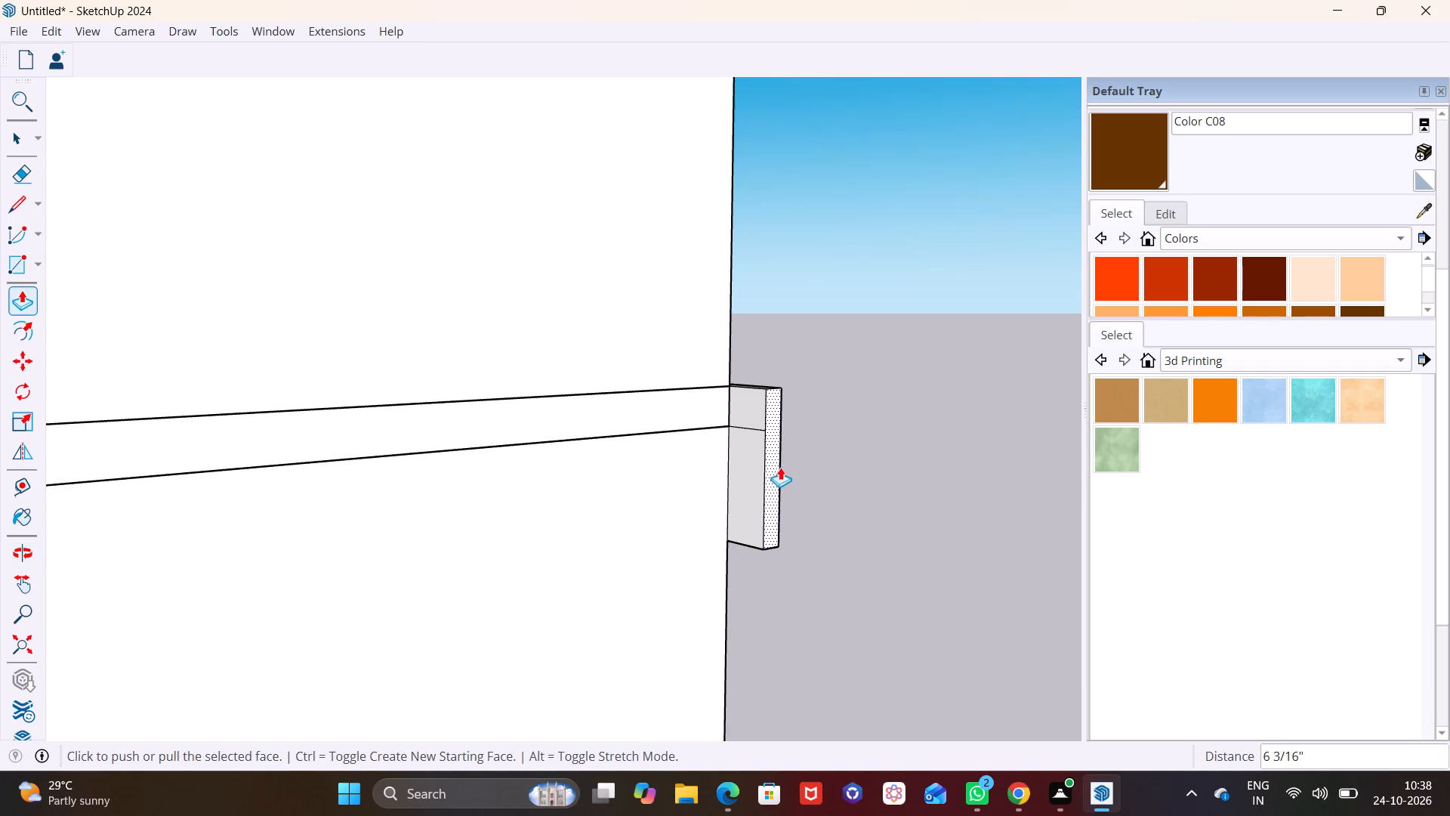
# Delete the edge dividing the overhang's inner face beside the building corner.
pyautogui.click(6, 134)
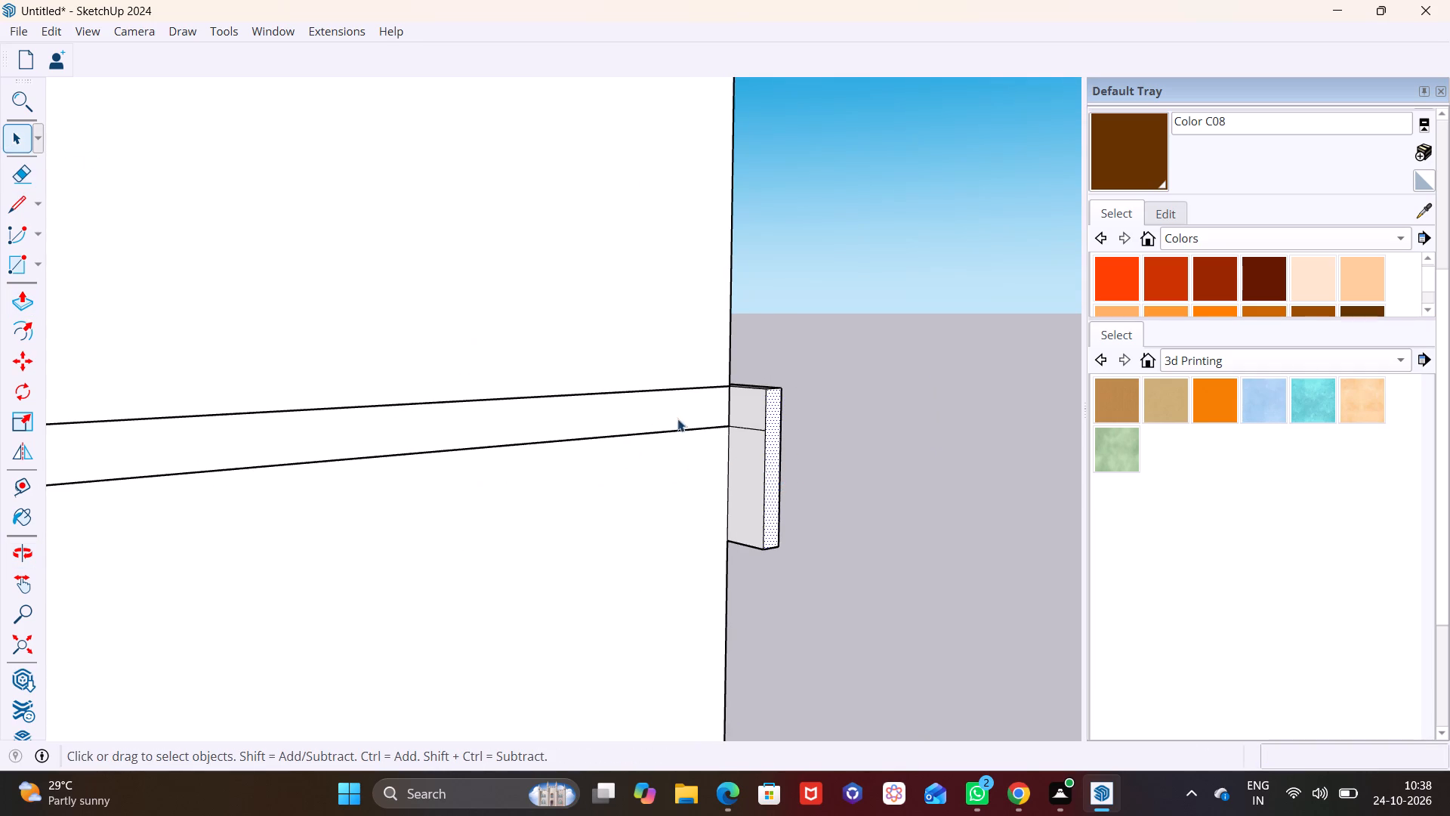
pyautogui.click(733, 425)
pyautogui.press('Delete')
# Draw a rectangle over the overhang's inner face, from its upper wall corner to the opposite lower corner.
pyautogui.click(42, 266)
pyautogui.click(63, 294)
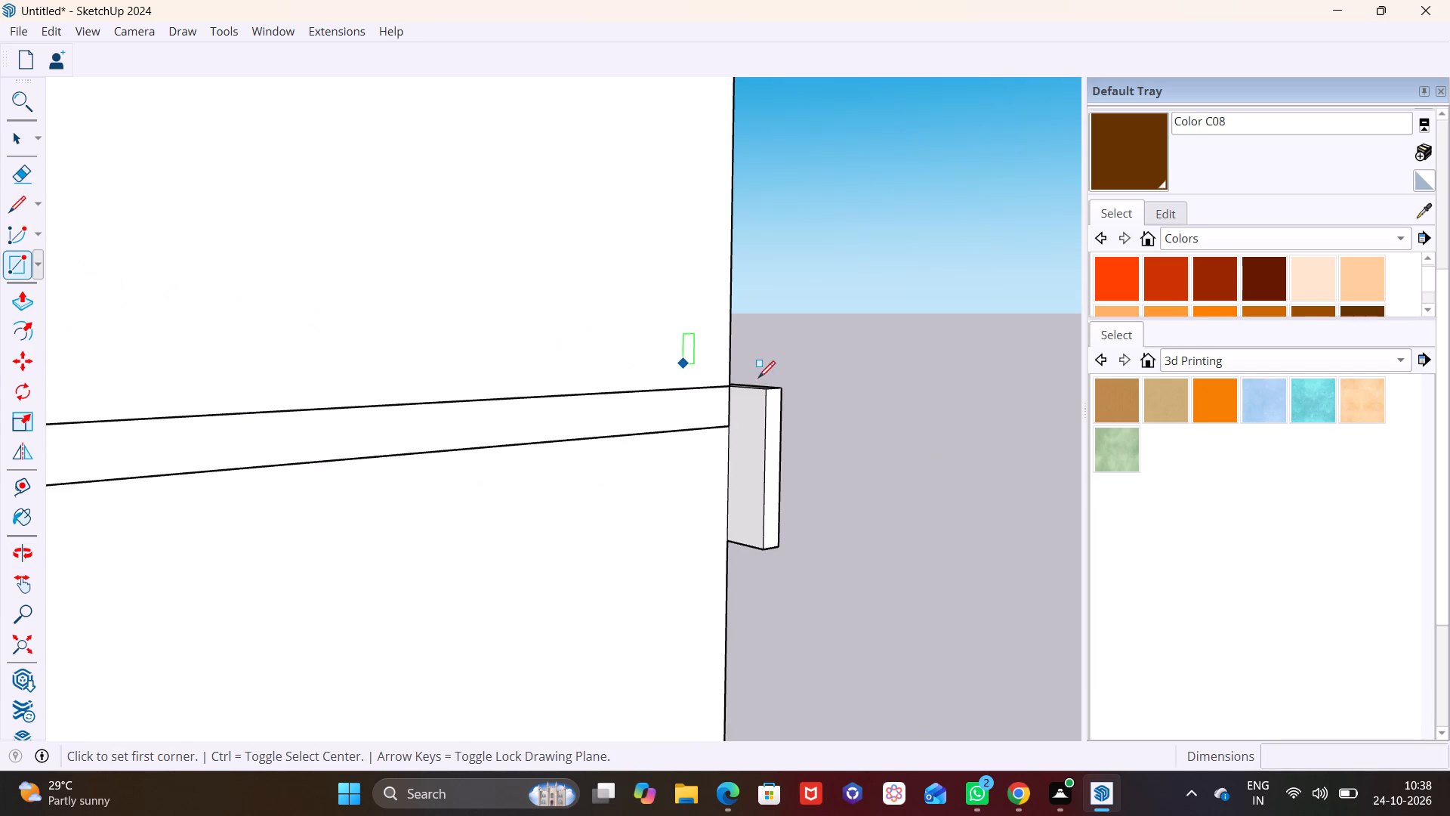
pyautogui.click(730, 389)
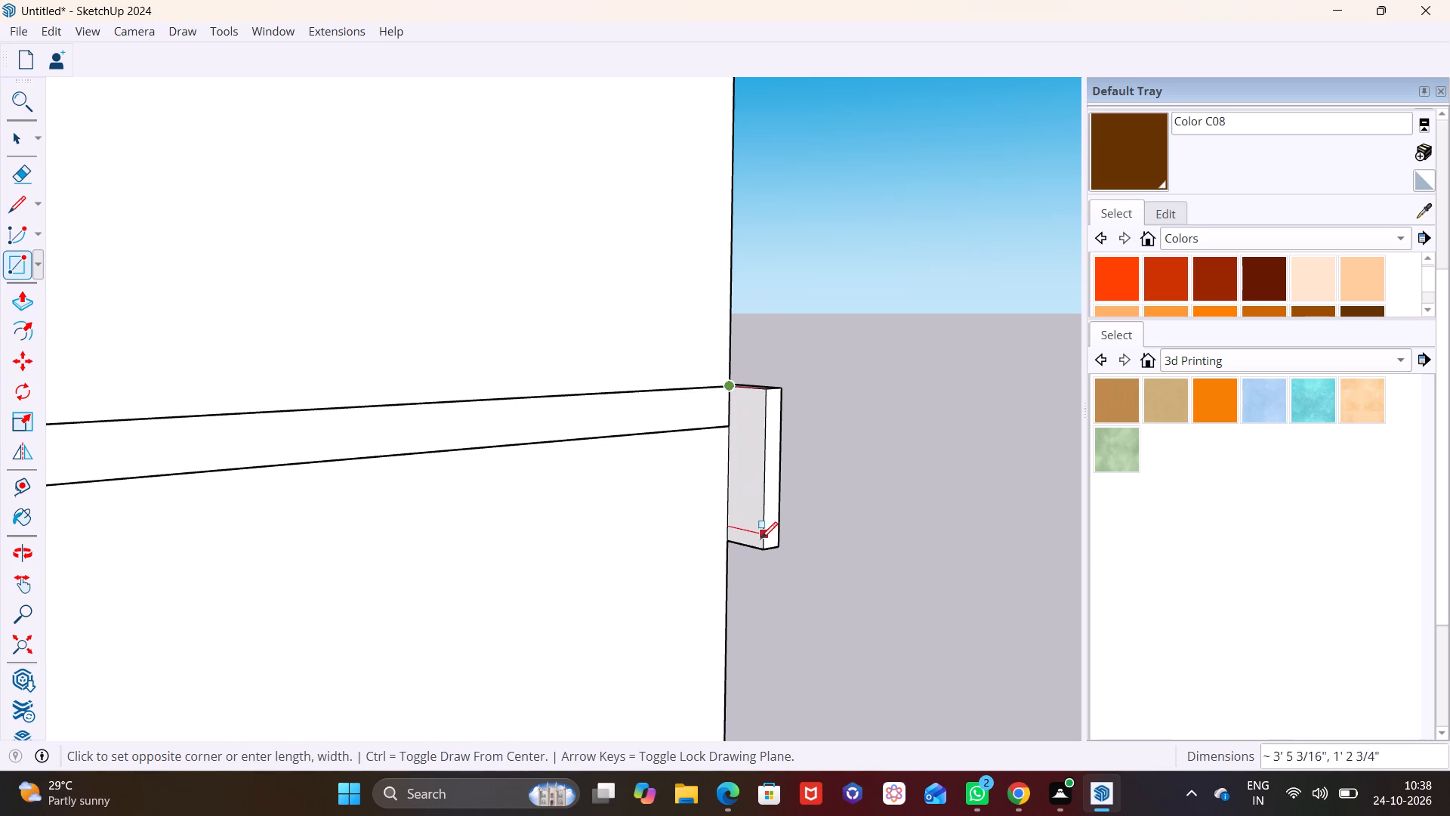
pyautogui.click(760, 549)
# Pull the overhang's inner face about 13' 10 11/16" along the side wall, matching the wrapped block below.
pyautogui.click(6, 145)
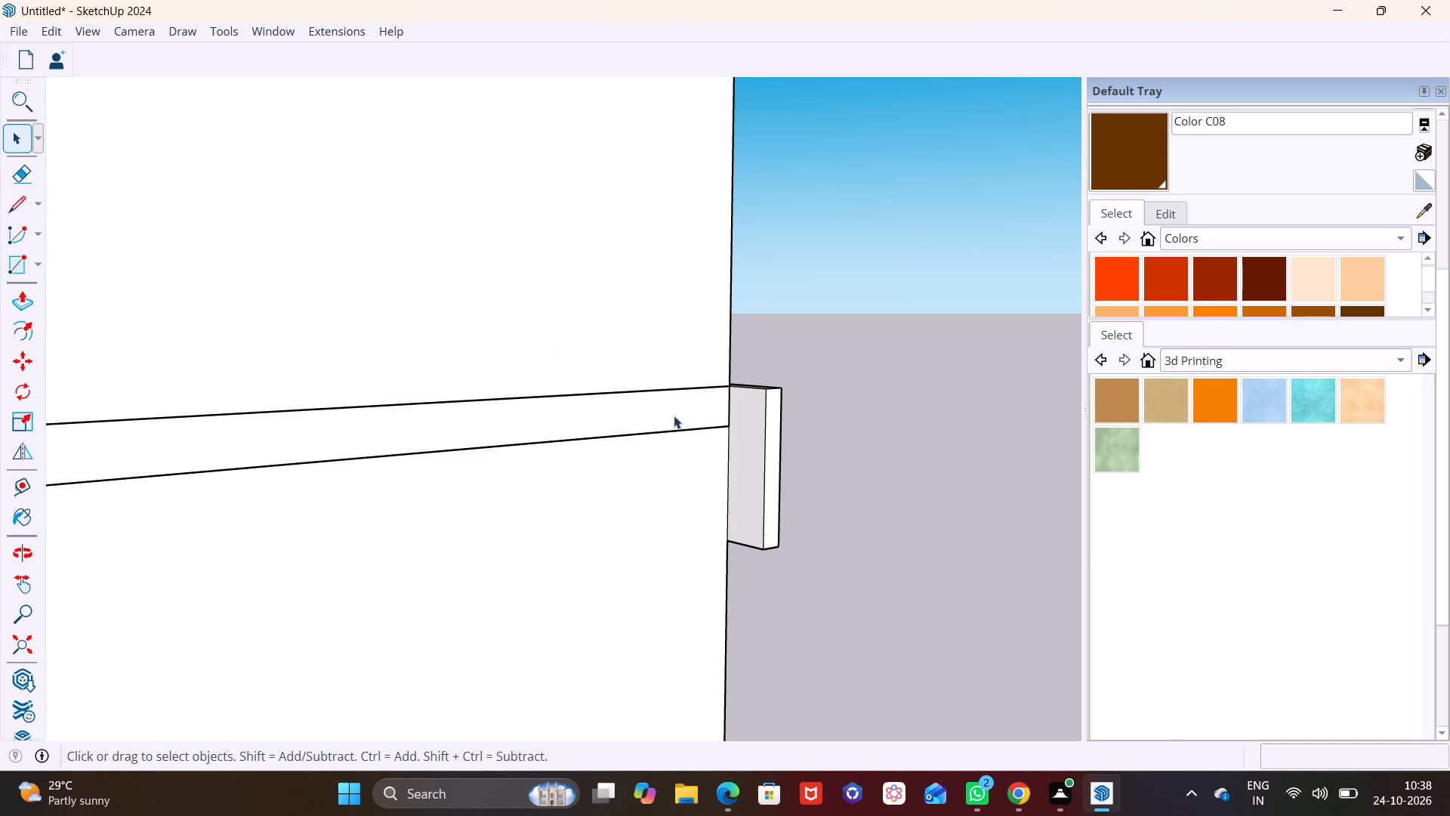
pyautogui.click(740, 444)
pyautogui.click(26, 303)
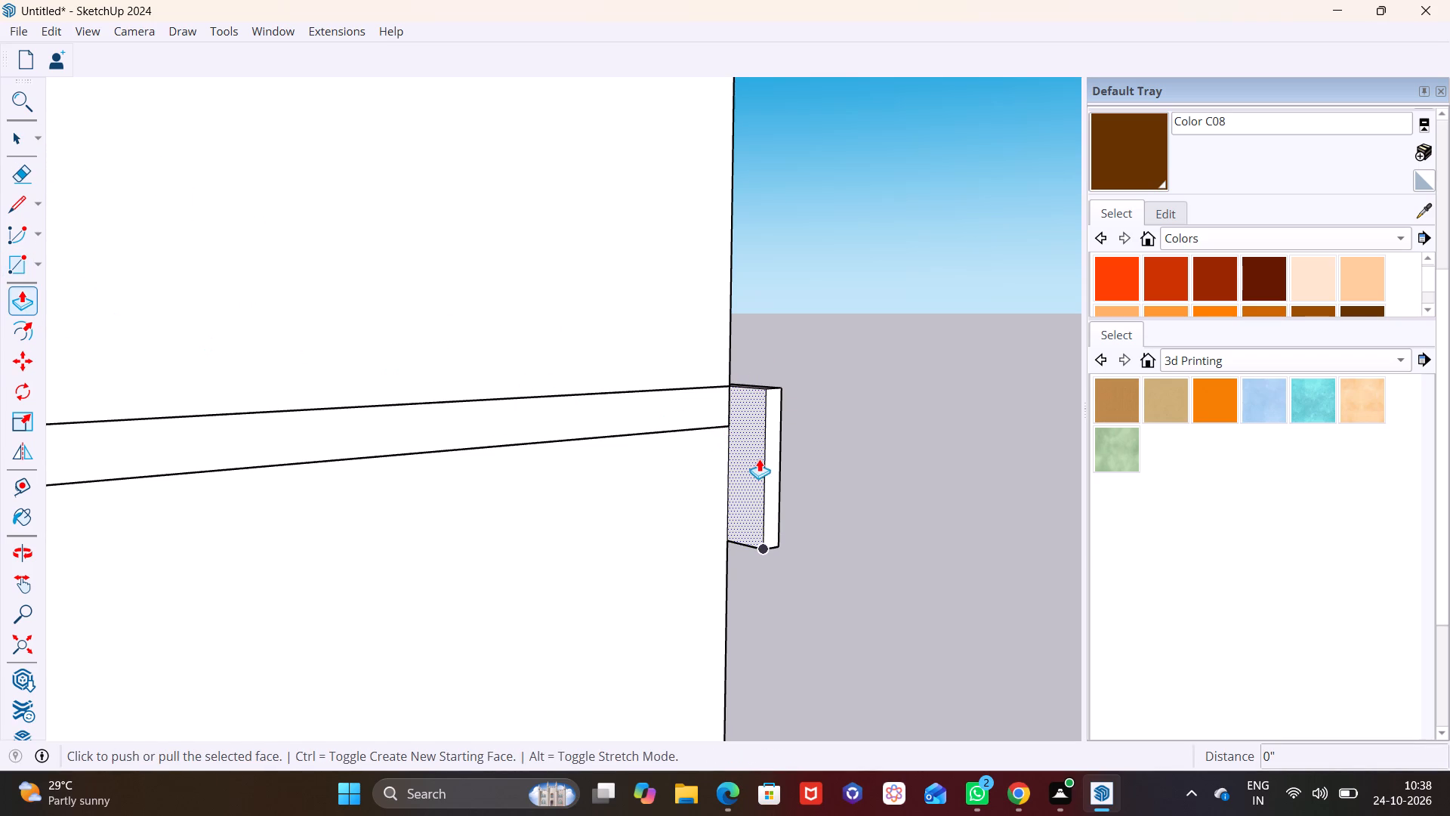
pyautogui.click(751, 461)
pyautogui.scroll(-10, 582, 453)
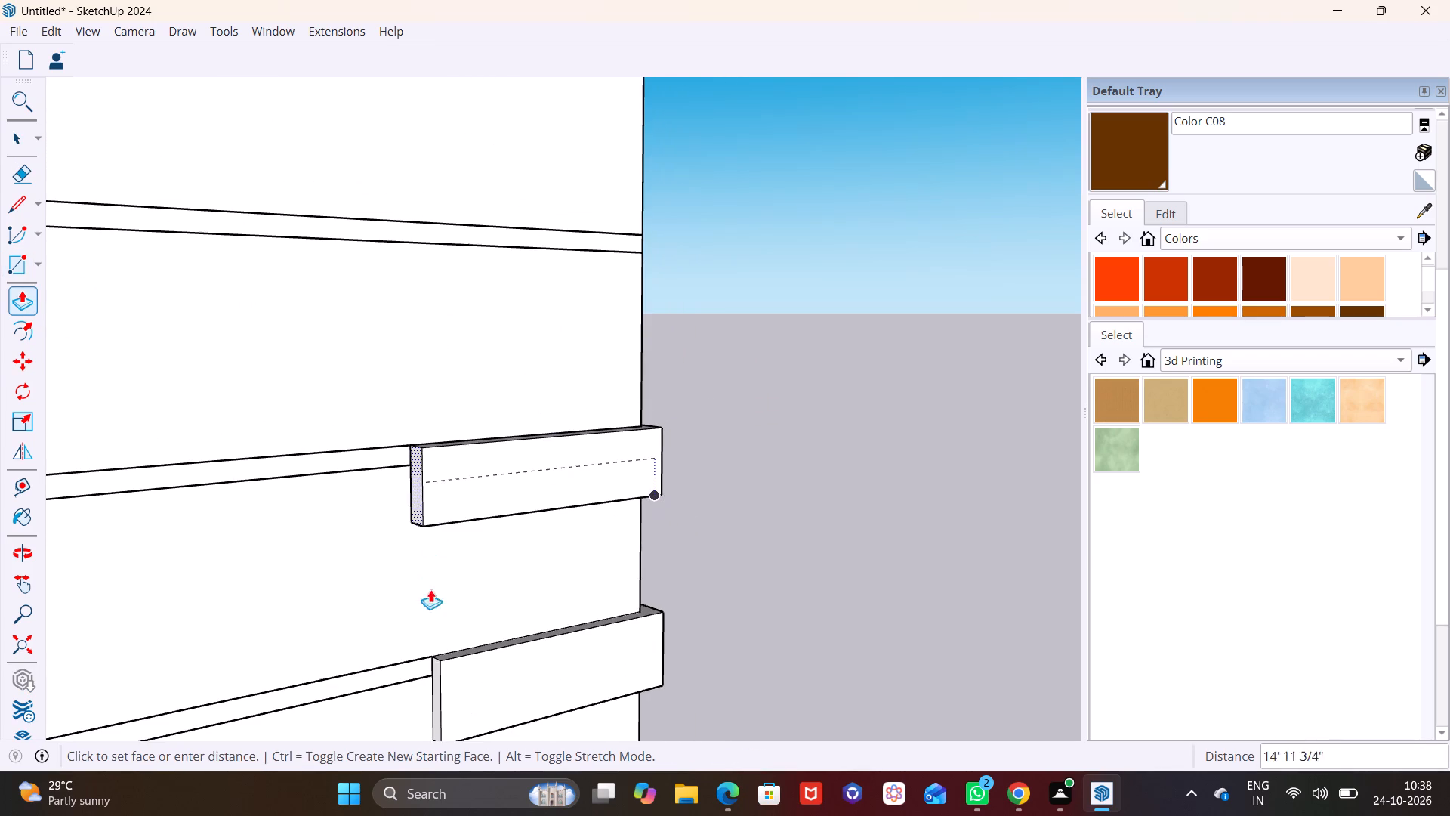
pyautogui.click(446, 677)
# Delete the leftover seam edges near the brown column on the block's front face, top and underside.
pyautogui.moveTo(659, 443); pyautogui.dragTo(325, 558, button='middle')
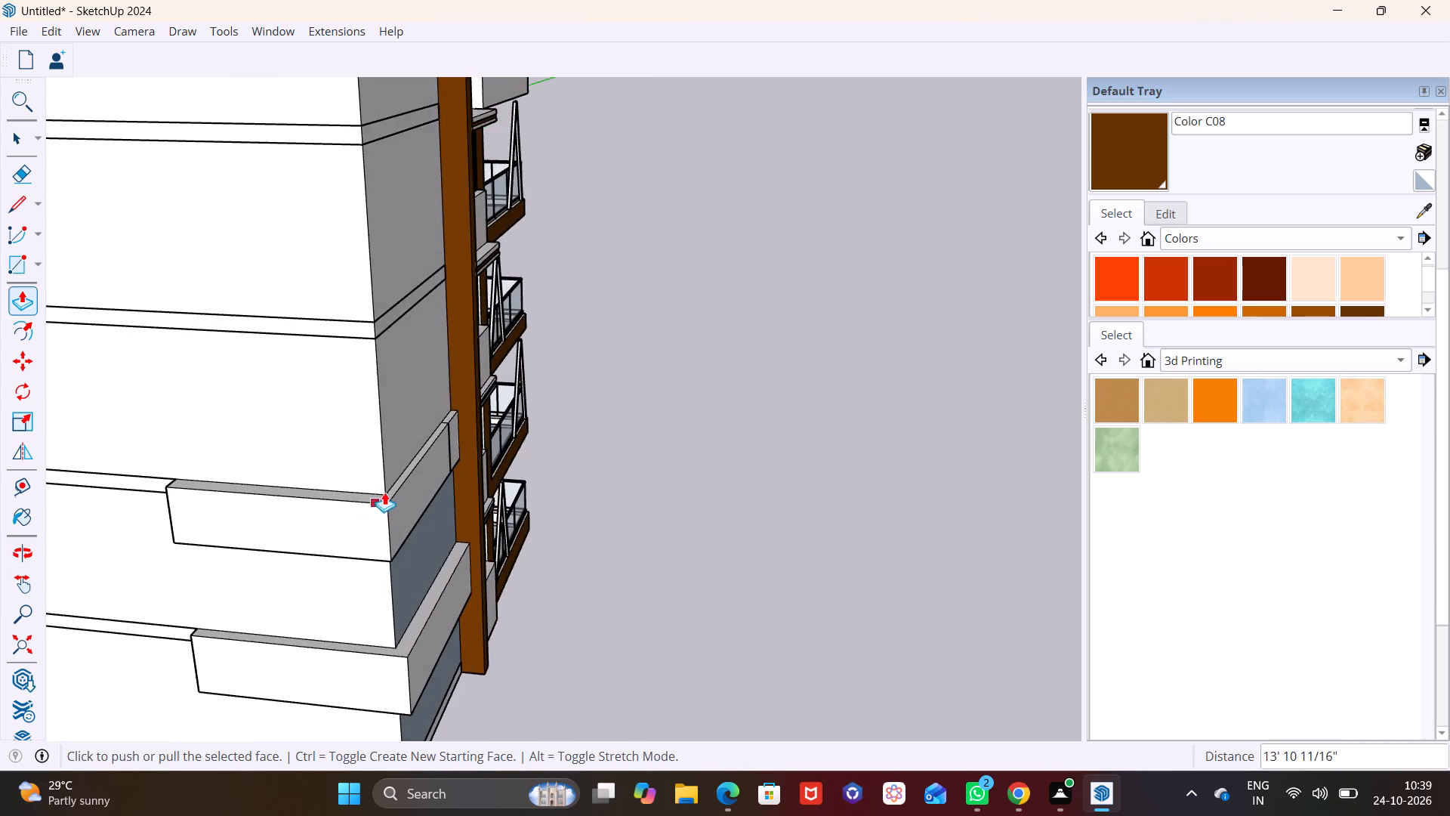
pyautogui.scroll(3, 389, 490)
pyautogui.click(19, 138)
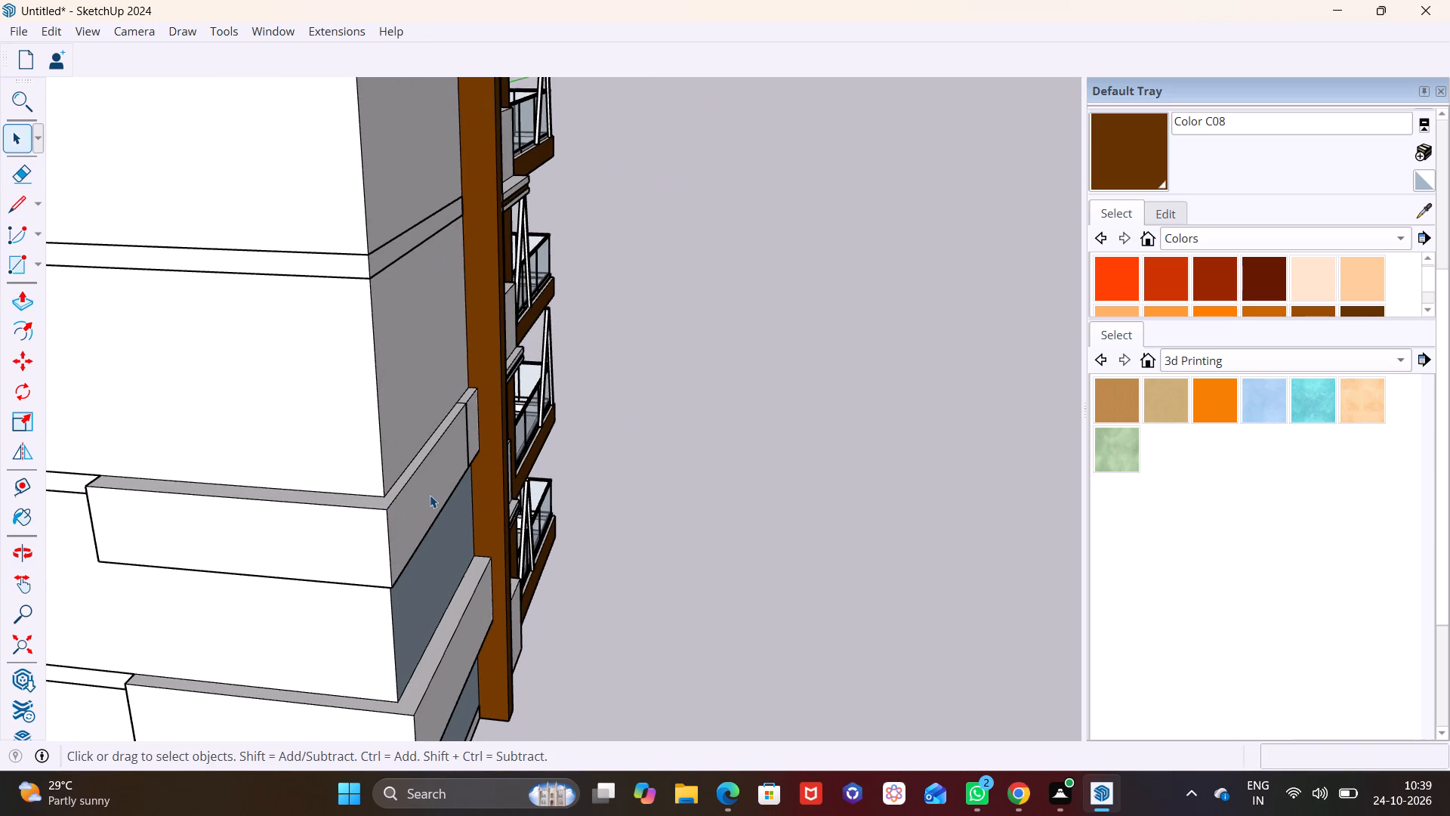
pyautogui.click(430, 495)
pyautogui.scroll(11, 446, 441)
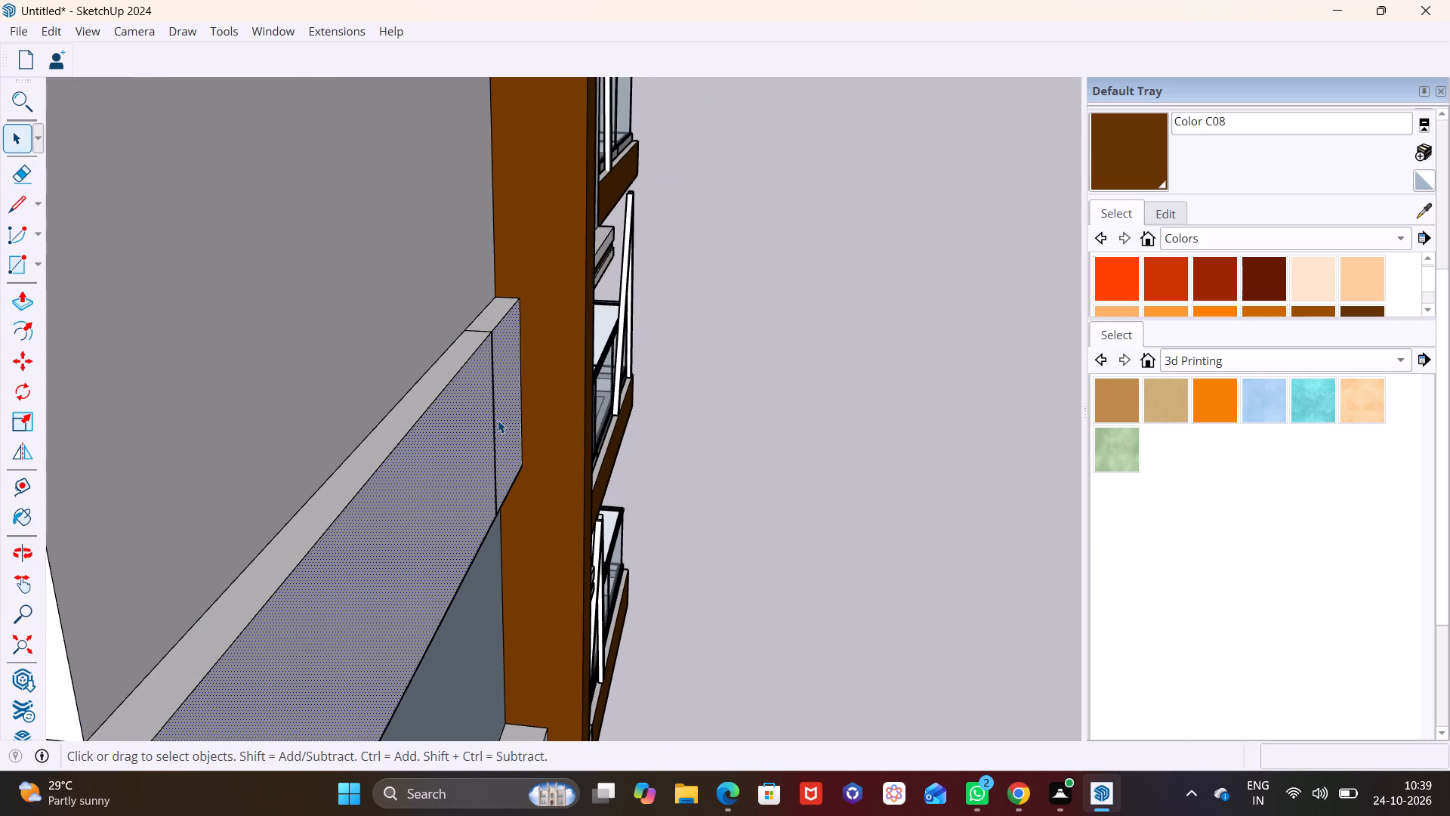
pyautogui.click(494, 426)
pyautogui.press('Delete')
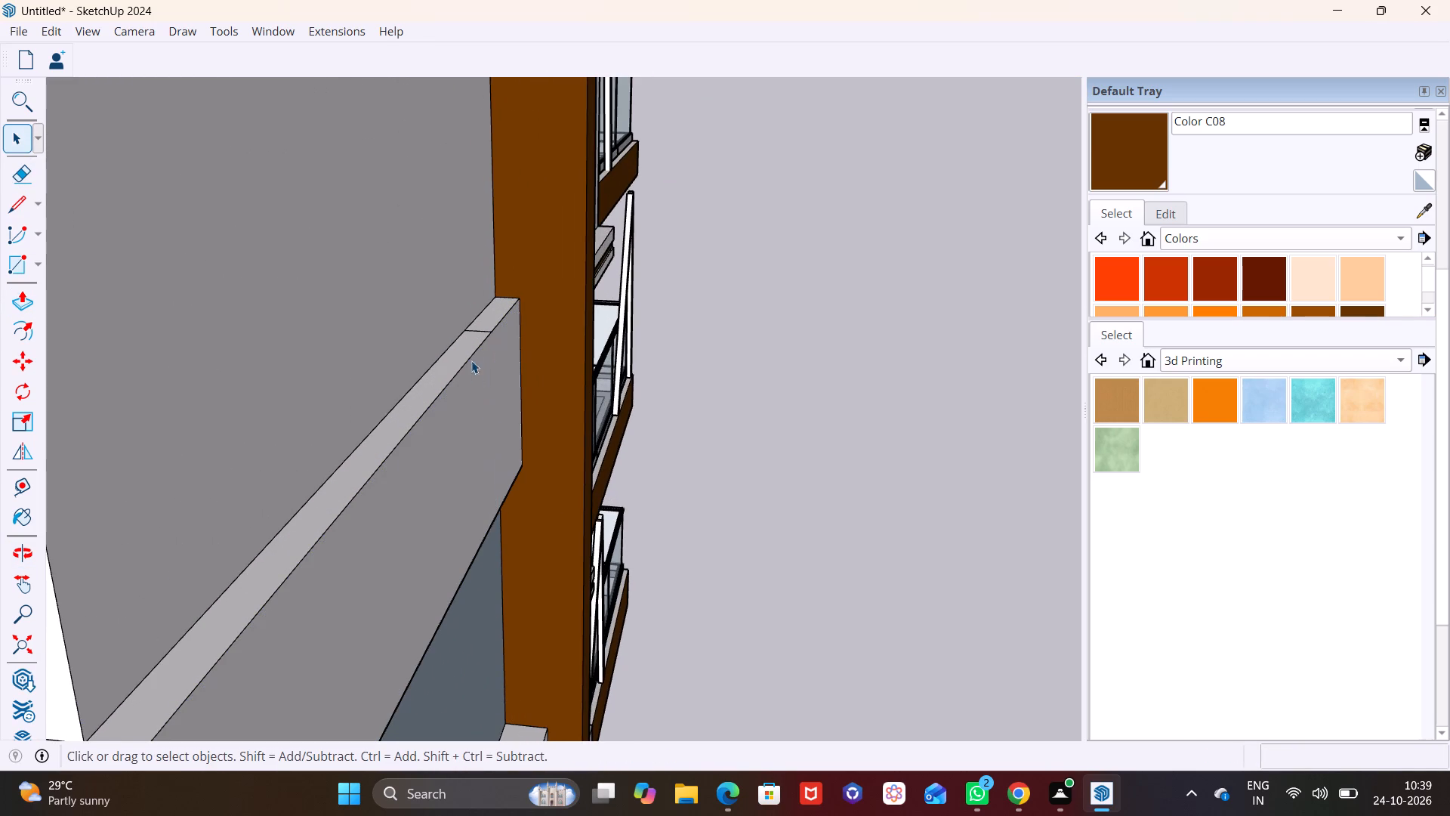
pyautogui.click(482, 330)
pyautogui.press('Delete')
pyautogui.moveTo(478, 445); pyautogui.dragTo(401, 200, button='middle')
pyautogui.scroll(3, 432, 294)
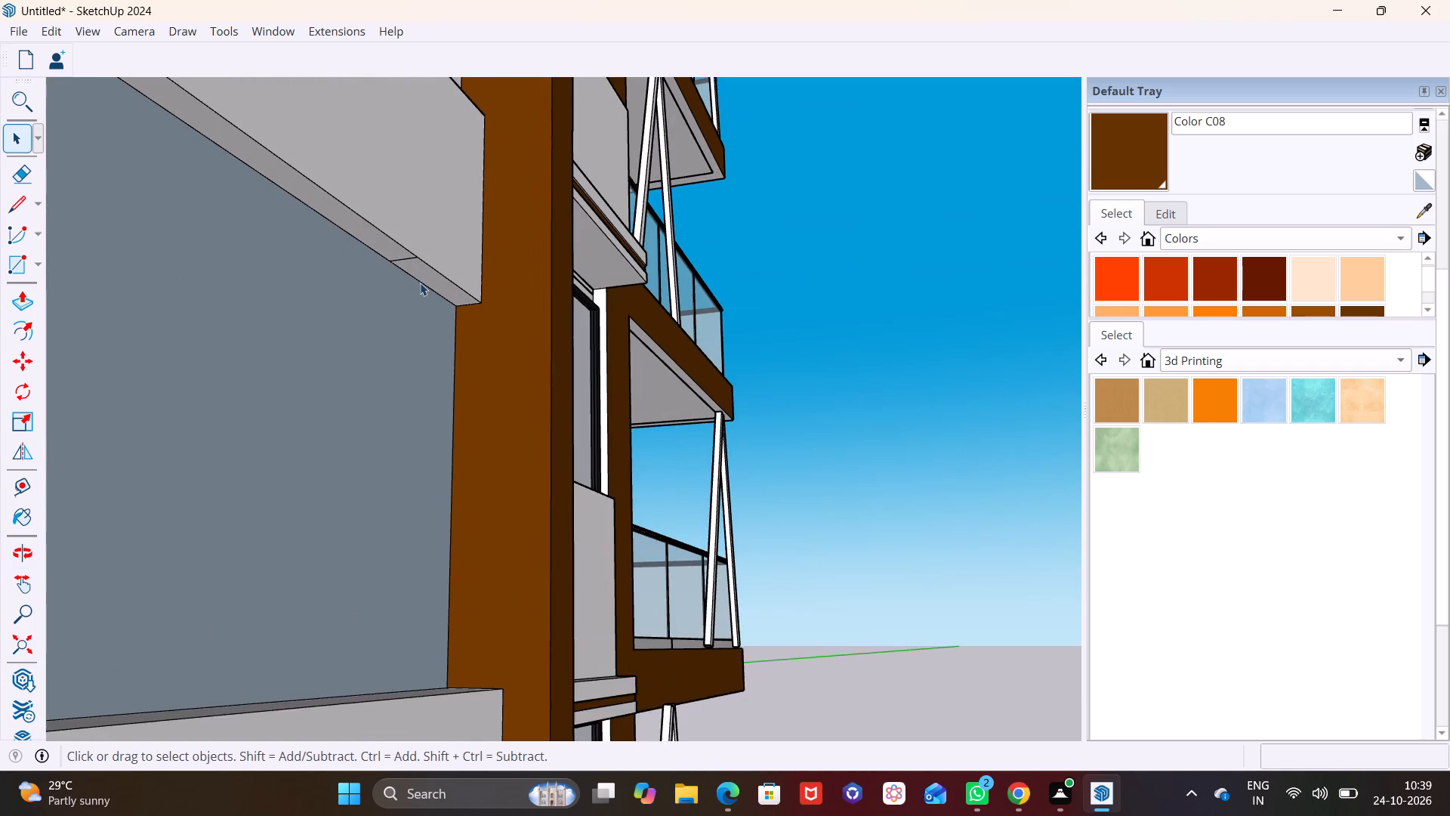
pyautogui.click(409, 256)
pyautogui.press('Delete')
pyautogui.scroll(-8, 404, 252)
# Pull the upper wrapped block's front face out about 6 9/16" to match the block below.
pyautogui.moveTo(393, 212); pyautogui.dragTo(517, 375, button='middle')
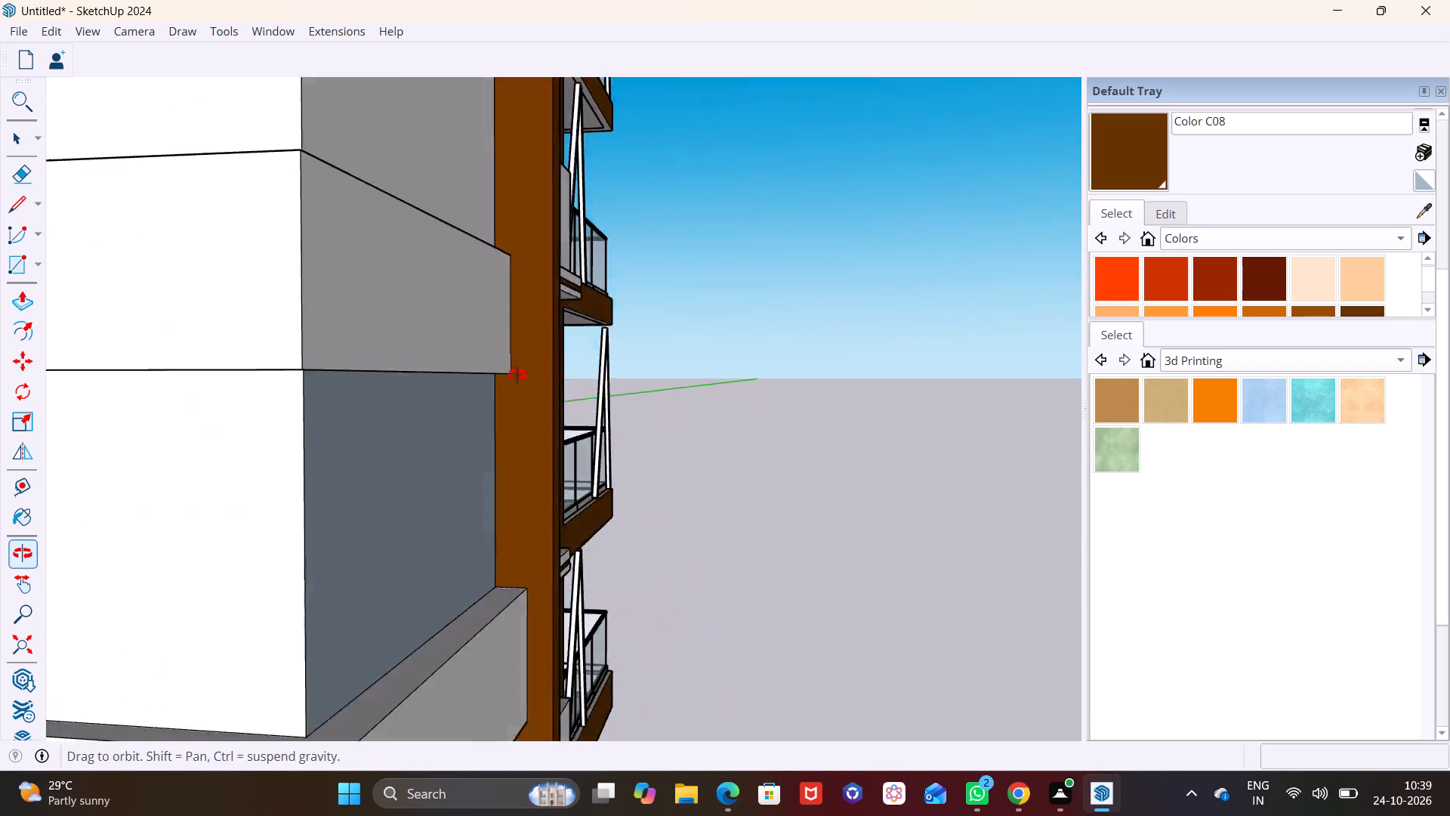
pyautogui.moveTo(517, 375); pyautogui.dragTo(529, 389, button='middle')
pyautogui.scroll(-3, 529, 389)
pyautogui.moveTo(508, 412); pyautogui.dragTo(346, 482, button='middle')
pyautogui.keyDown('shift'); pyautogui.moveTo(381, 487); pyautogui.dragTo(393, 367, button='middle'); pyautogui.keyUp('shift')
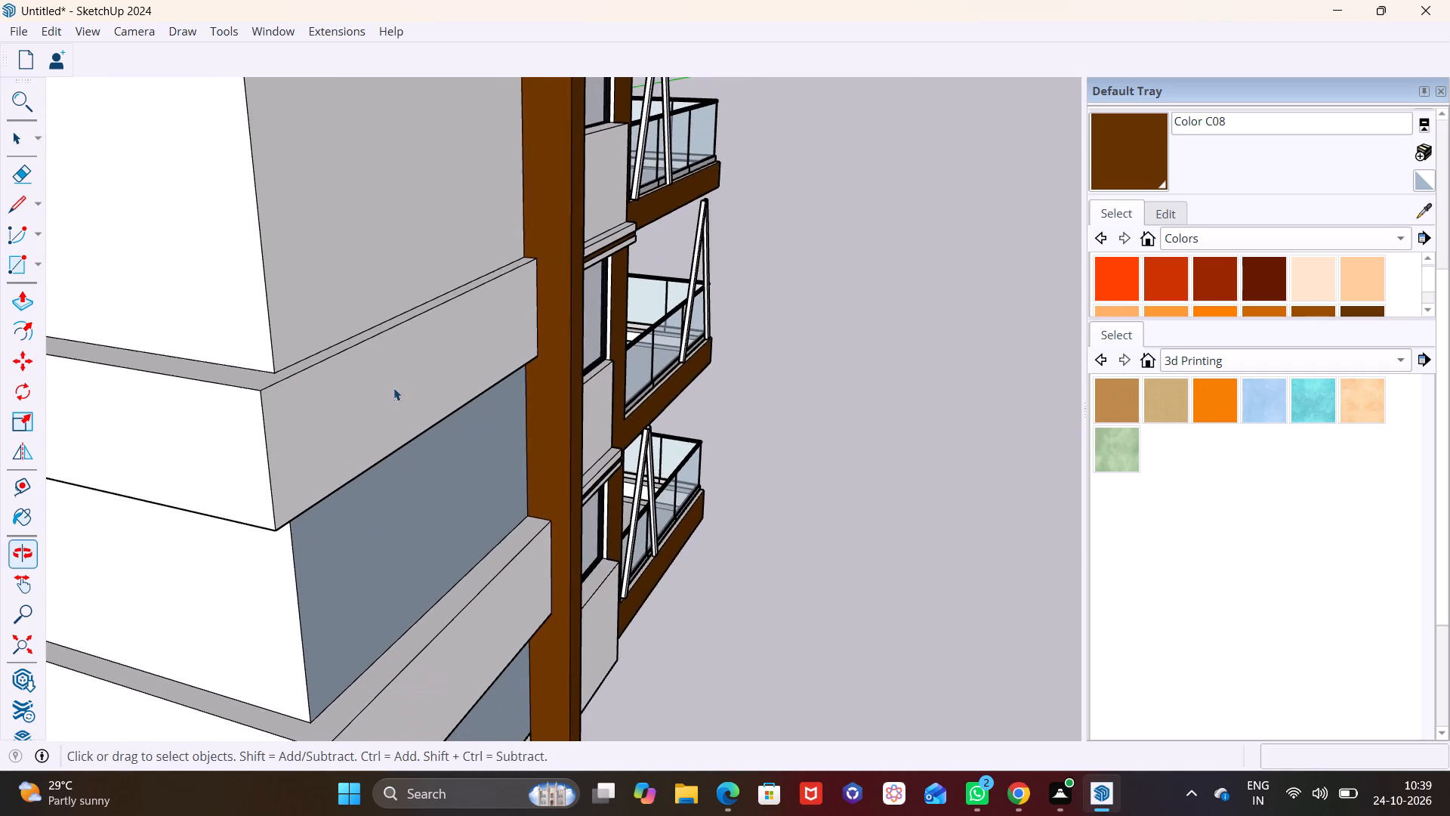
pyautogui.keyDown('shift'); pyautogui.moveTo(393, 400); pyautogui.dragTo(460, 287, button='middle'); pyautogui.keyUp('shift')
pyautogui.click(444, 294)
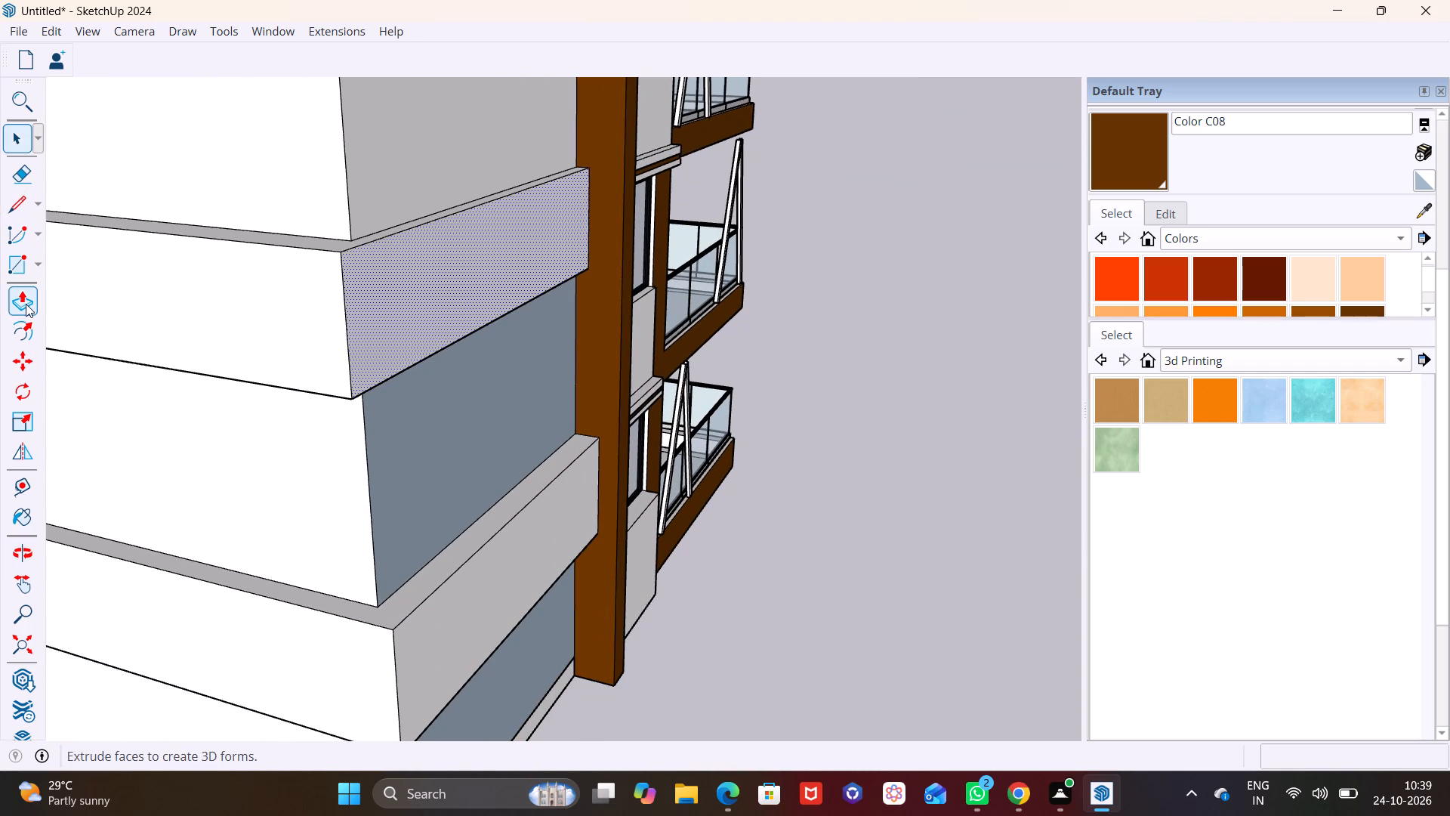
pyautogui.click(26, 304)
pyautogui.click(493, 243)
pyautogui.click(546, 484)
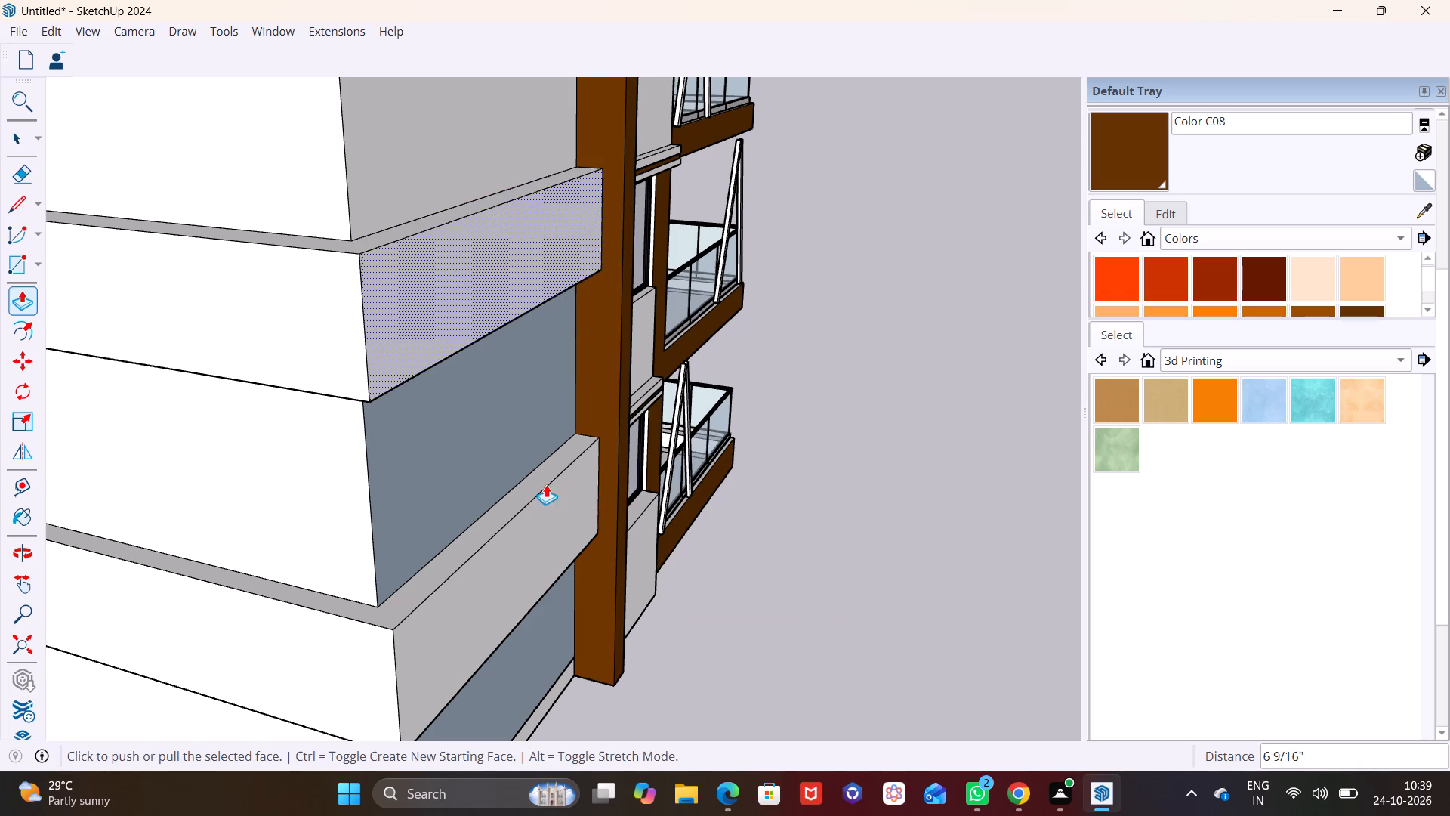
# Draw a rectangle about 6' 5 3/8" by 1' on the front wall's next floor band up, against the brown column.
pyautogui.scroll(-14, 455, 388)
pyautogui.moveTo(436, 386); pyautogui.dragTo(424, 195, button='middle')
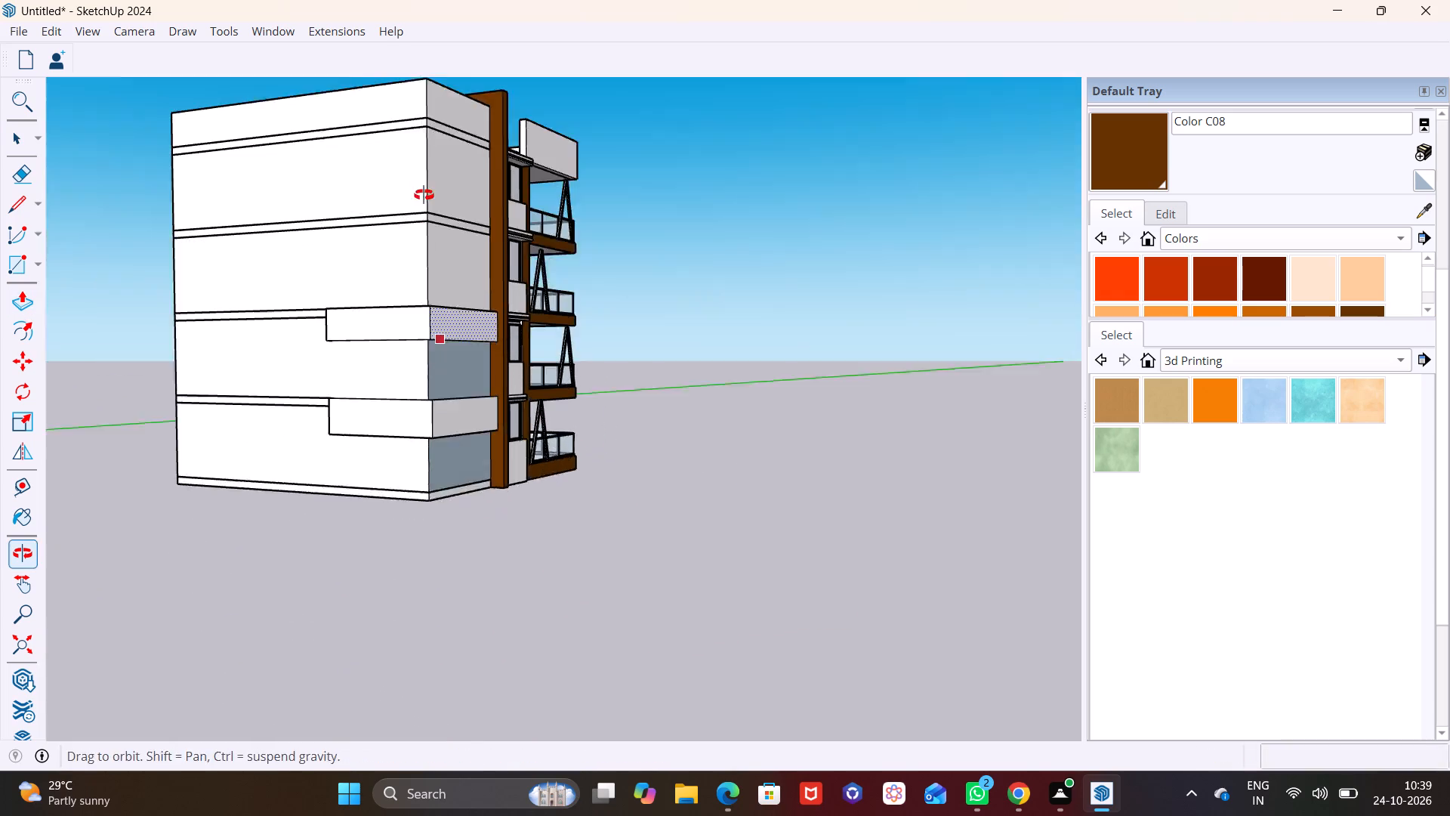
pyautogui.moveTo(424, 195); pyautogui.dragTo(424, 191, button='middle')
pyautogui.scroll(-3, 444, 280)
pyautogui.keyDown('shift'); pyautogui.moveTo(450, 298); pyautogui.dragTo(421, 532, button='middle'); pyautogui.keyUp('shift')
pyautogui.scroll(6, 412, 530)
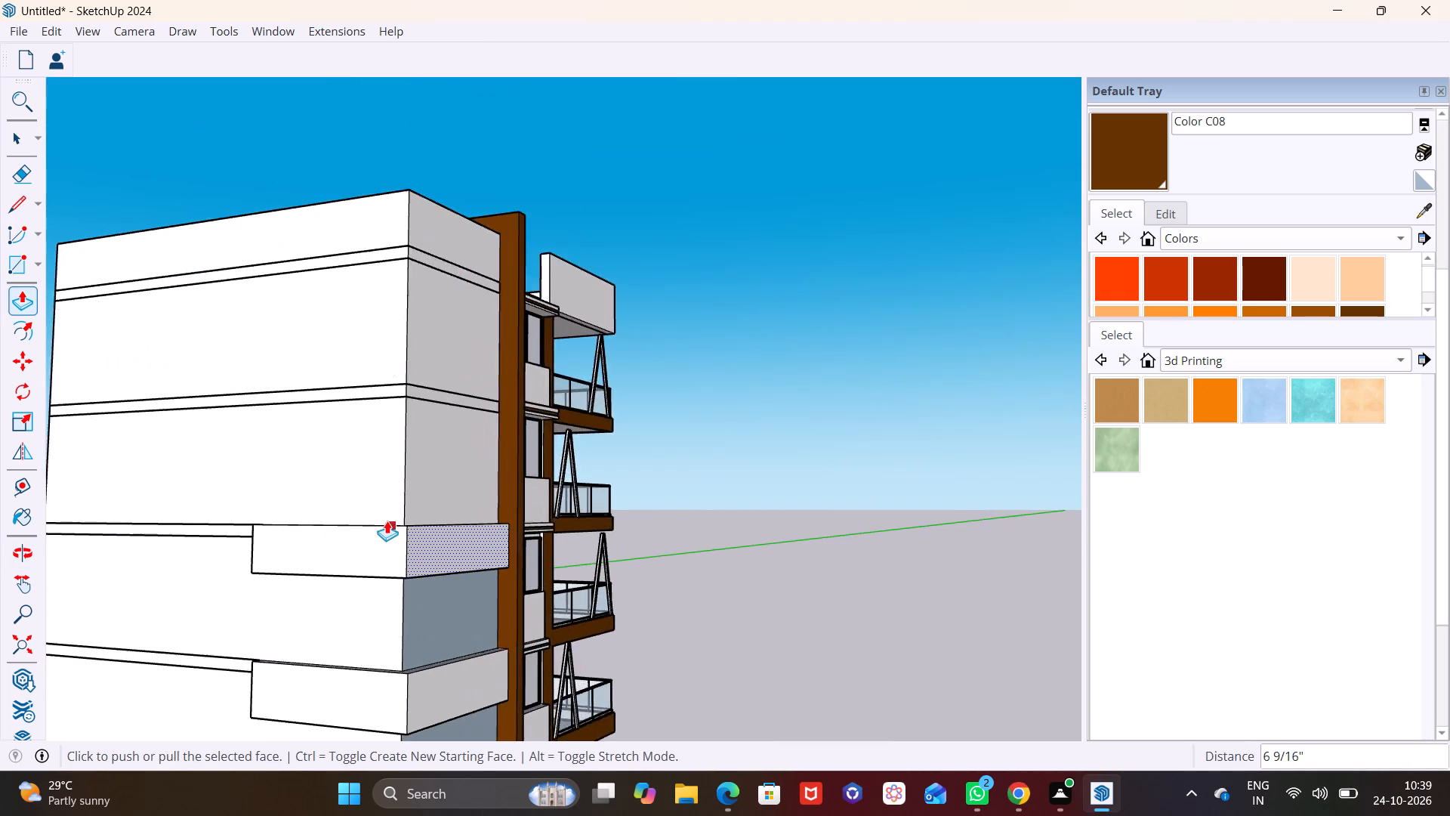
pyautogui.scroll(5, 387, 521)
pyautogui.moveTo(393, 512); pyautogui.dragTo(312, 648, button='middle')
pyautogui.scroll(5, 368, 524)
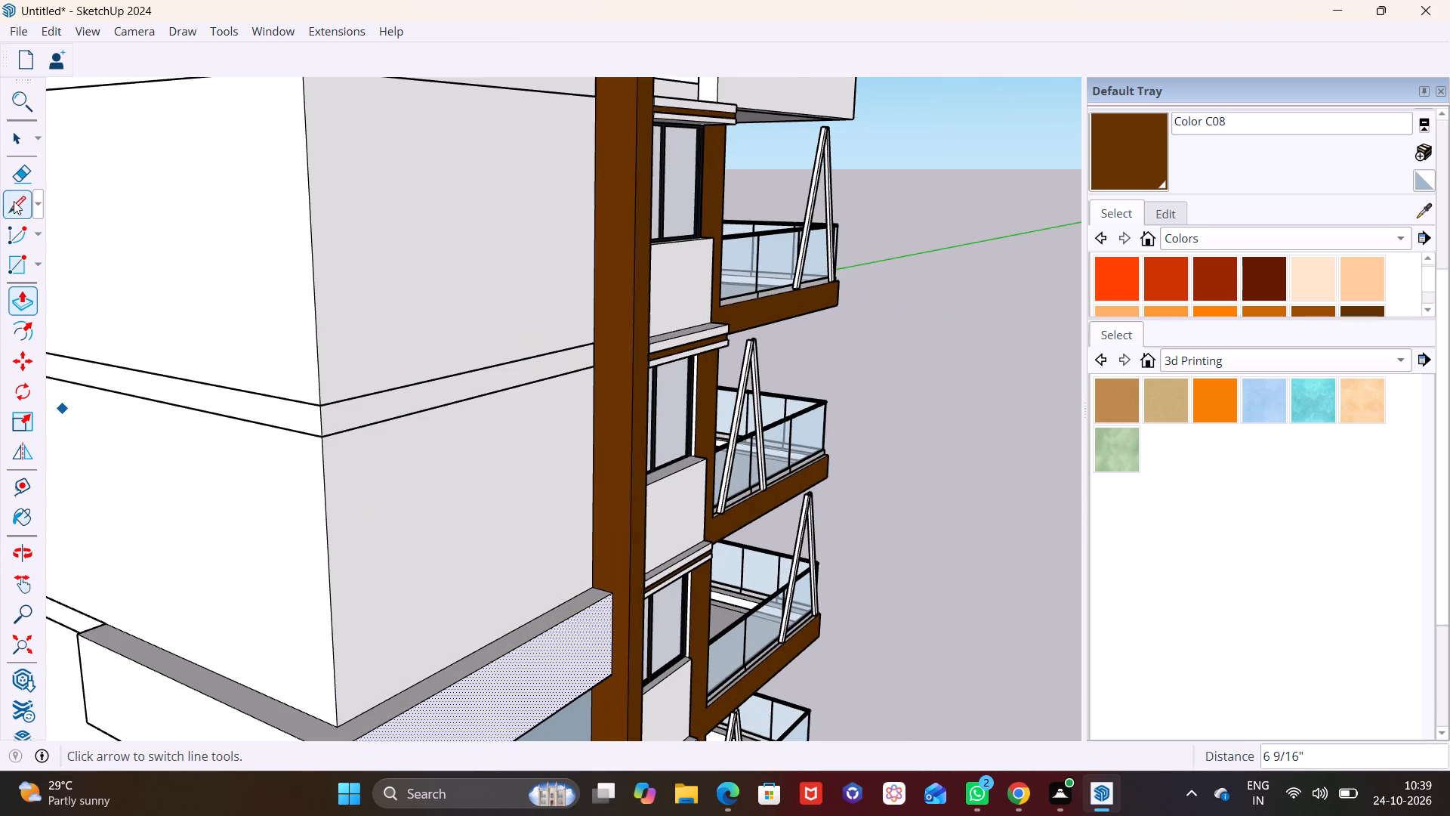
pyautogui.click(37, 263)
pyautogui.click(45, 283)
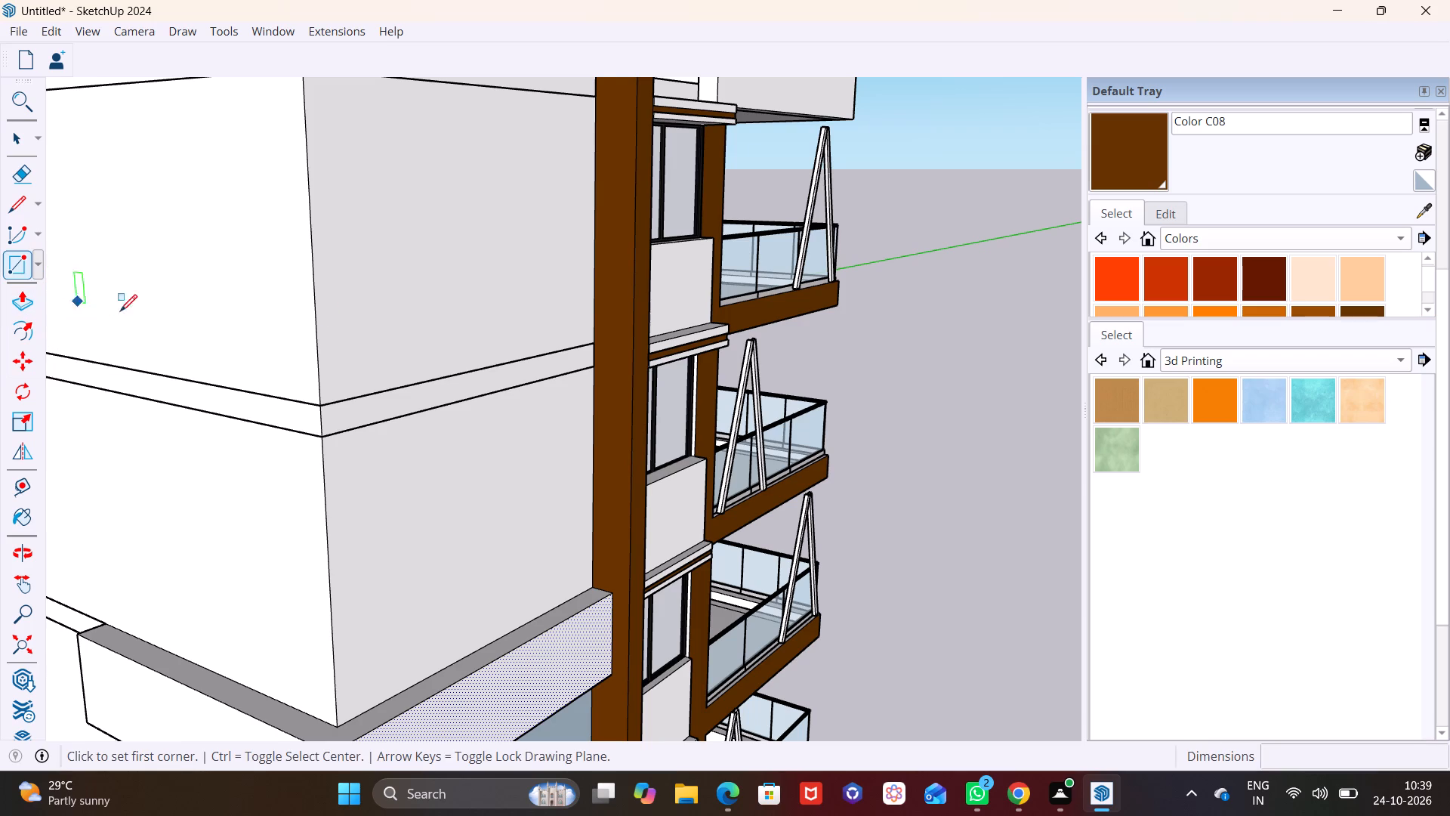
pyautogui.scroll(1, 485, 315)
pyautogui.moveTo(464, 315); pyautogui.dragTo(406, 315, button='middle')
pyautogui.scroll(11, 535, 354)
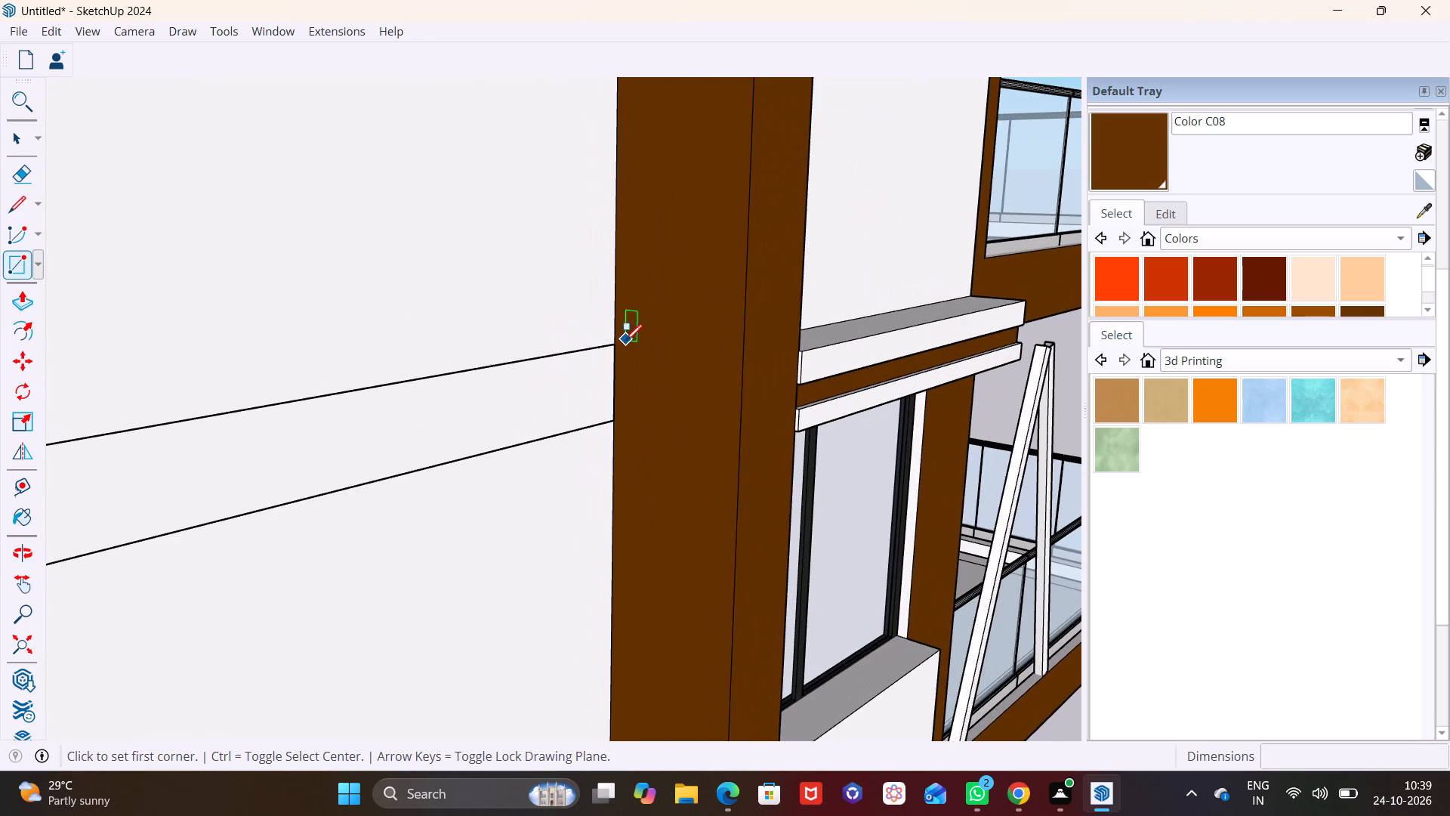
pyautogui.click(611, 348)
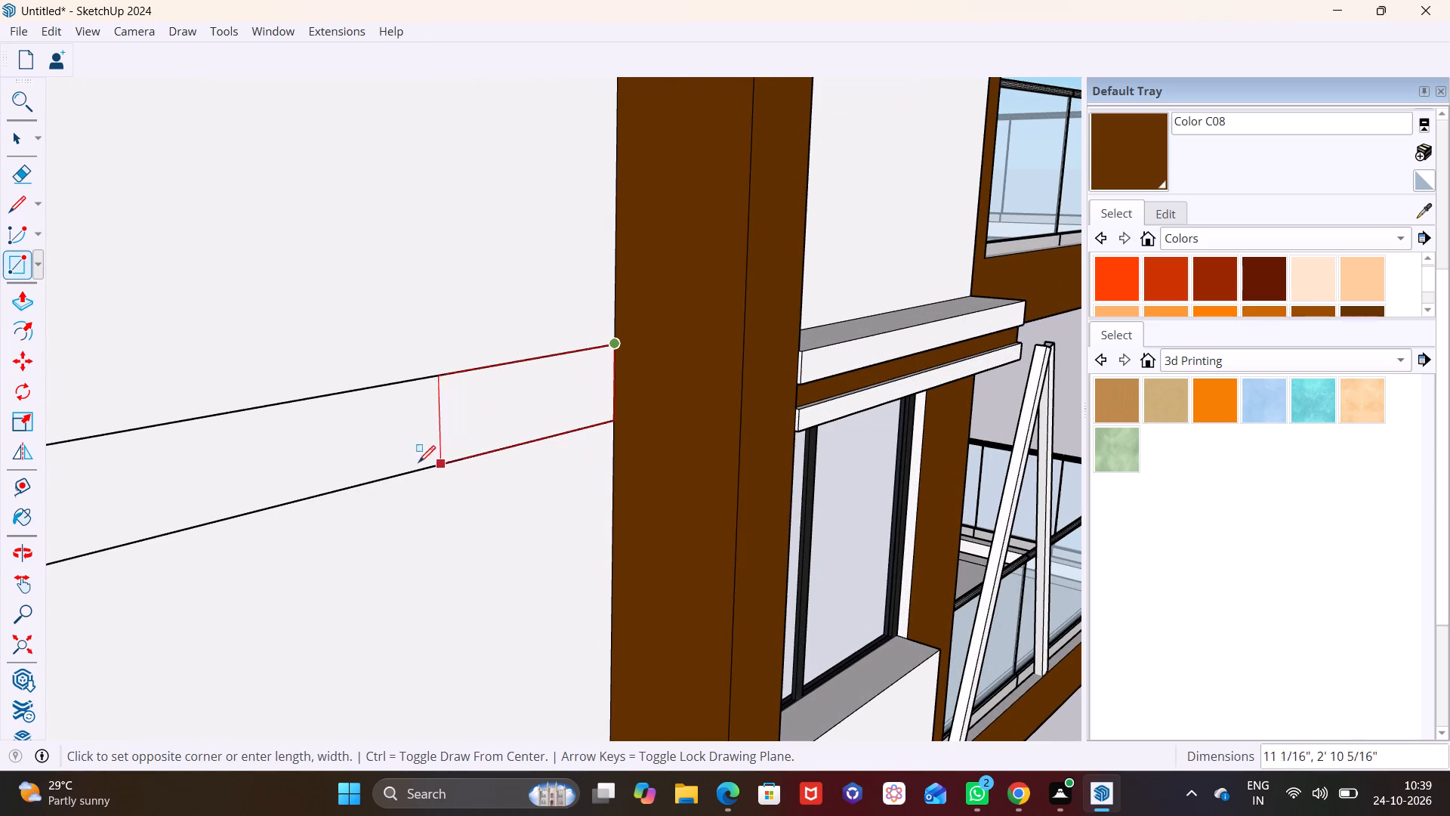
pyautogui.click(125, 549)
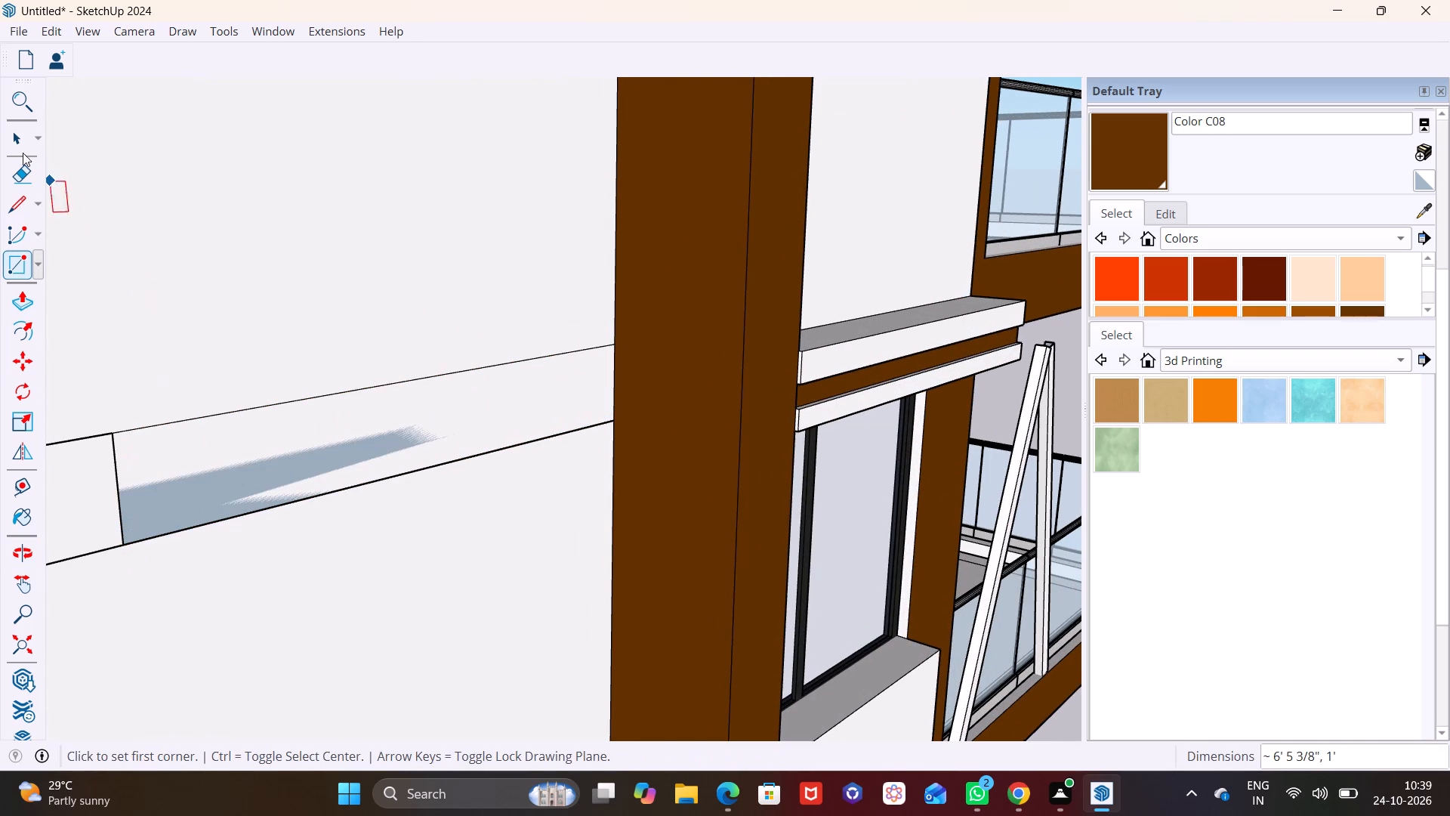
# Extrude the new rectangle beside the brown column about 1' 15/16" out from the front wall.
pyautogui.click(7, 141)
pyautogui.click(224, 455)
pyautogui.click(21, 302)
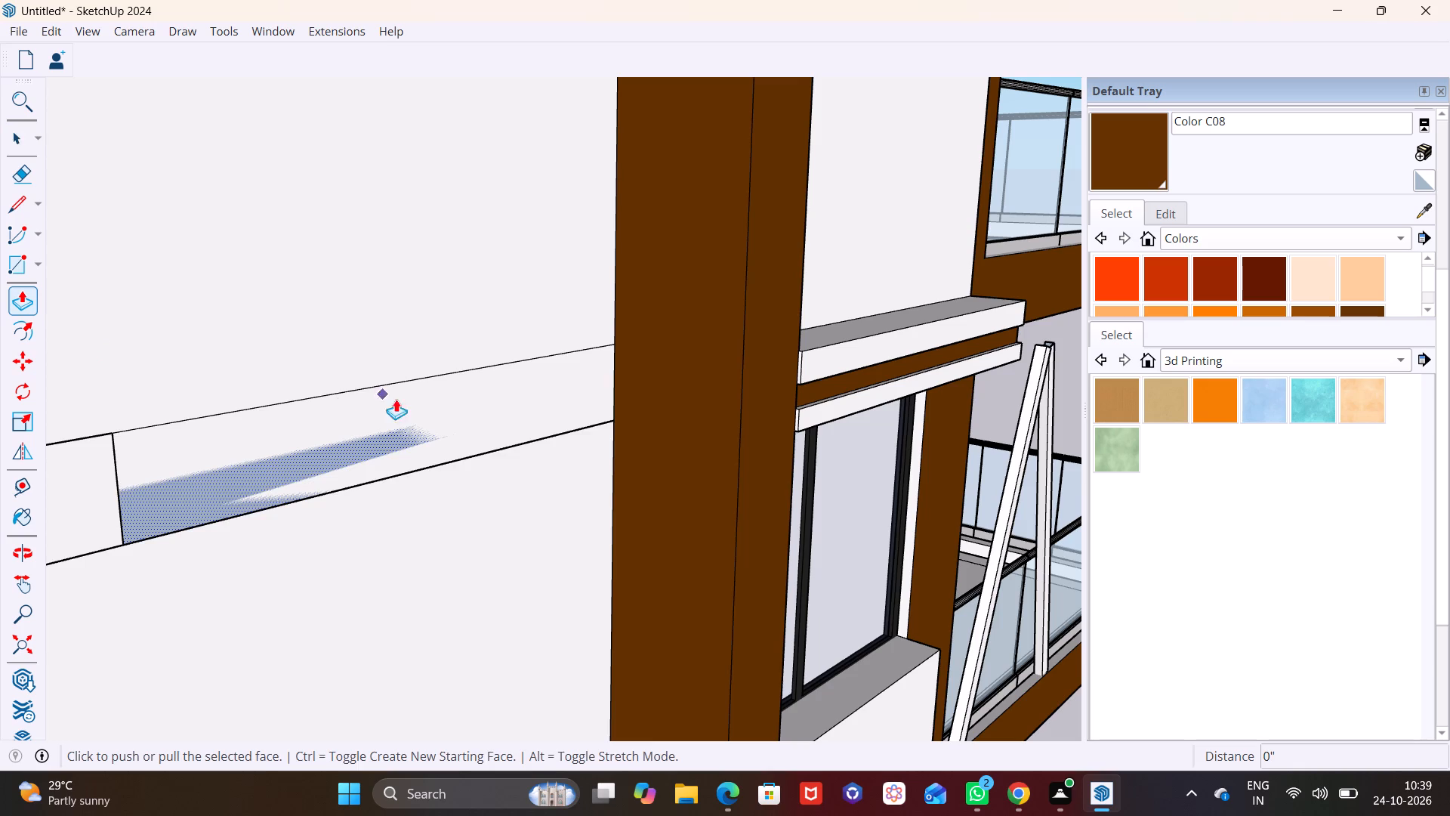
pyautogui.click(406, 399)
pyautogui.scroll(-2, 439, 405)
pyautogui.moveTo(505, 407); pyautogui.dragTo(582, 249, button='middle')
pyautogui.scroll(-6, 569, 472)
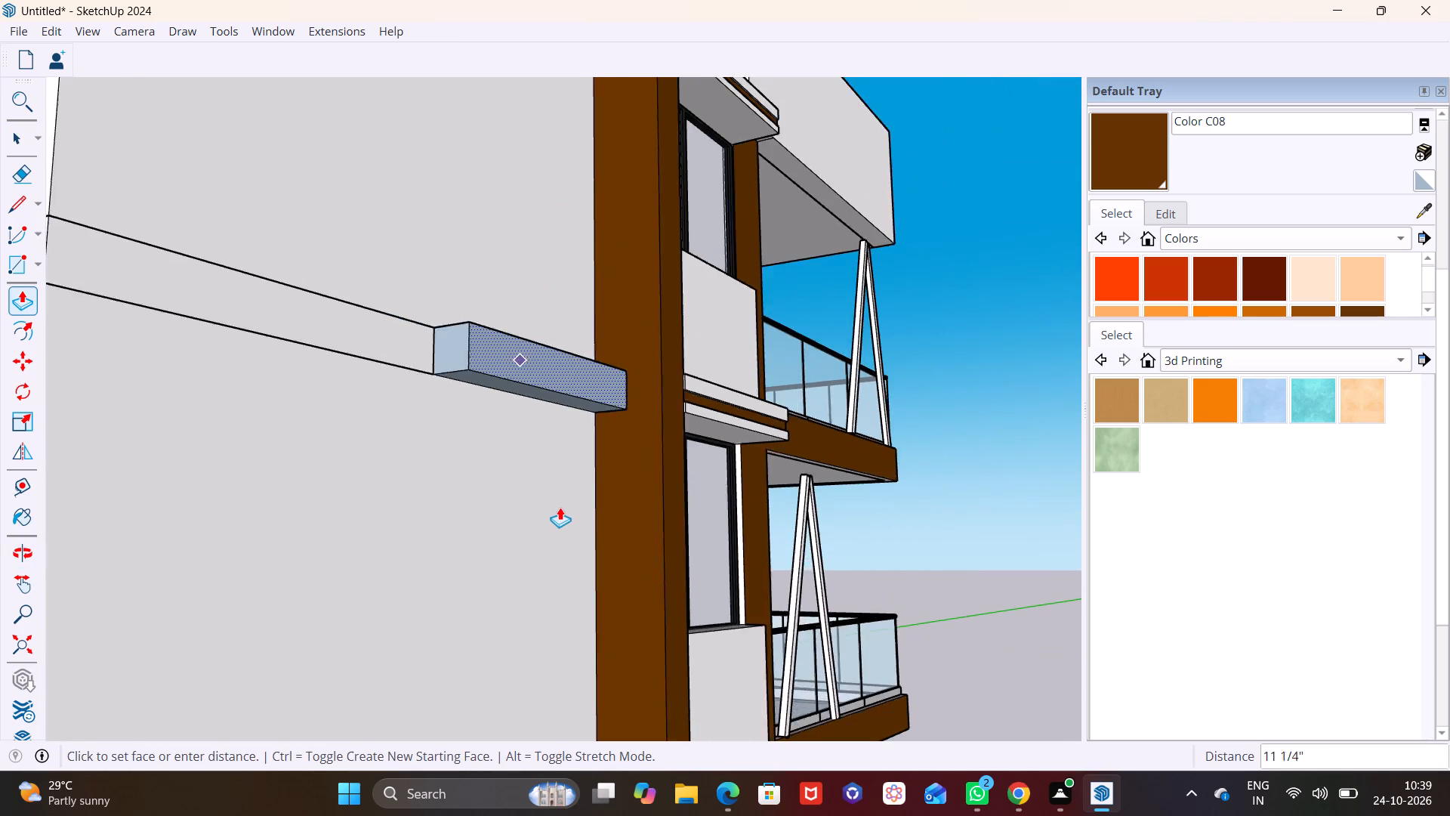
pyautogui.scroll(-5, 560, 507)
pyautogui.keyDown('shift'); pyautogui.moveTo(562, 506); pyautogui.dragTo(550, 342, button='middle'); pyautogui.keyUp('shift')
pyautogui.click(531, 530)
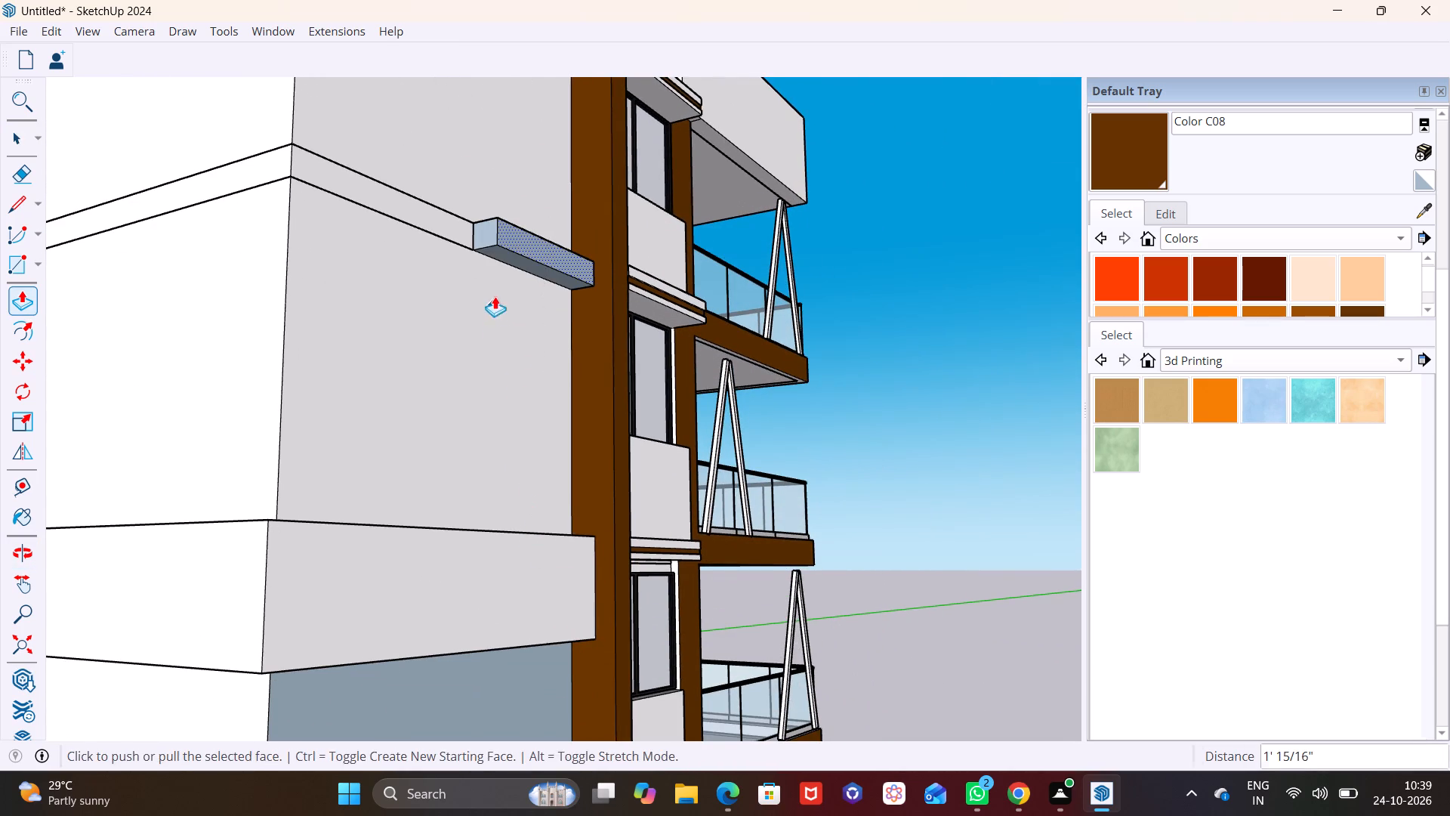
# Pull the new block's underside down to make it a deep panel beside the brown column.
pyautogui.moveTo(495, 296); pyautogui.dragTo(352, 317, button='middle')
pyautogui.scroll(4, 446, 267)
pyautogui.moveTo(423, 283); pyautogui.dragTo(423, 160, button='middle')
pyautogui.press('space')
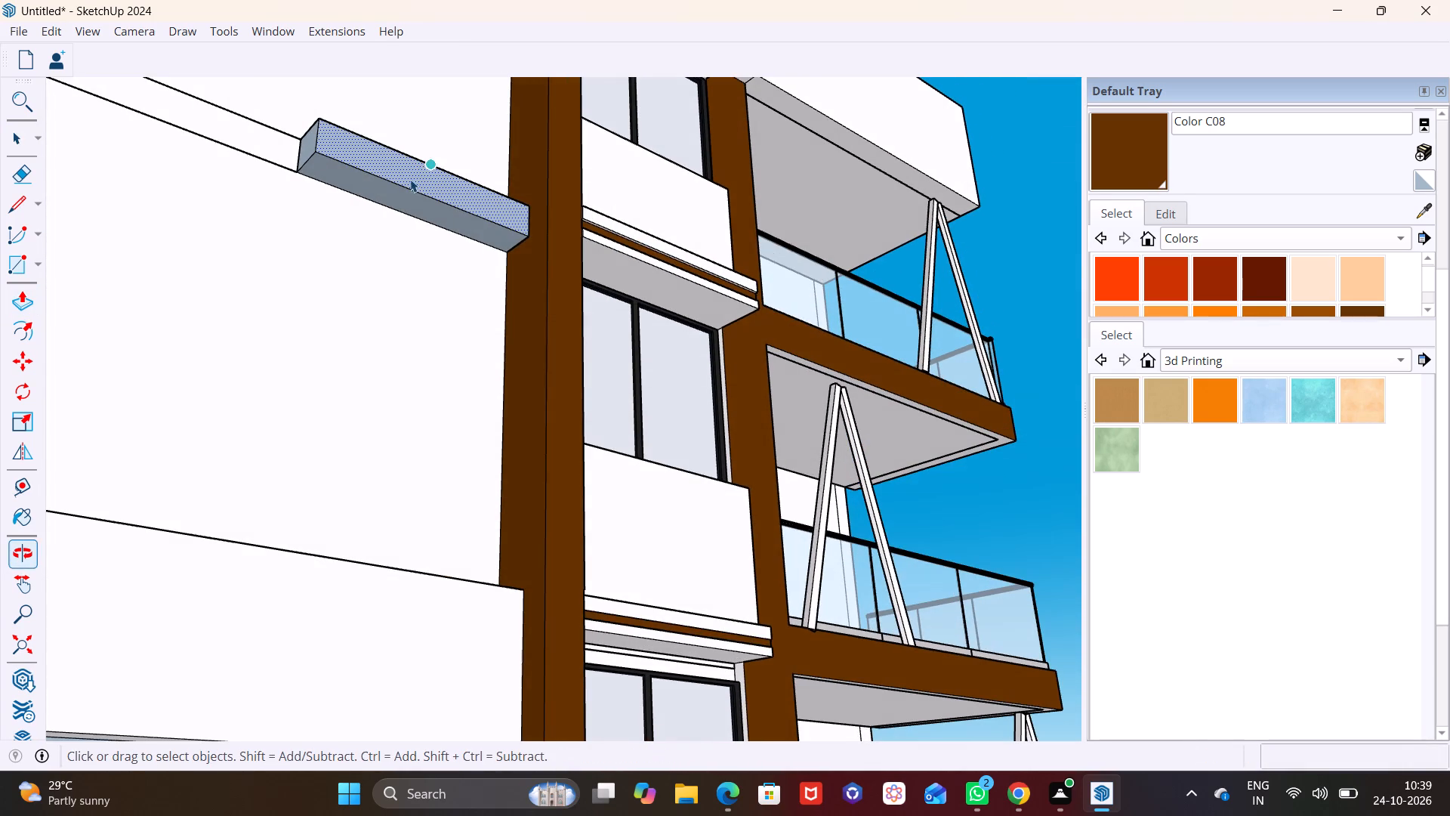
pyautogui.click(403, 202)
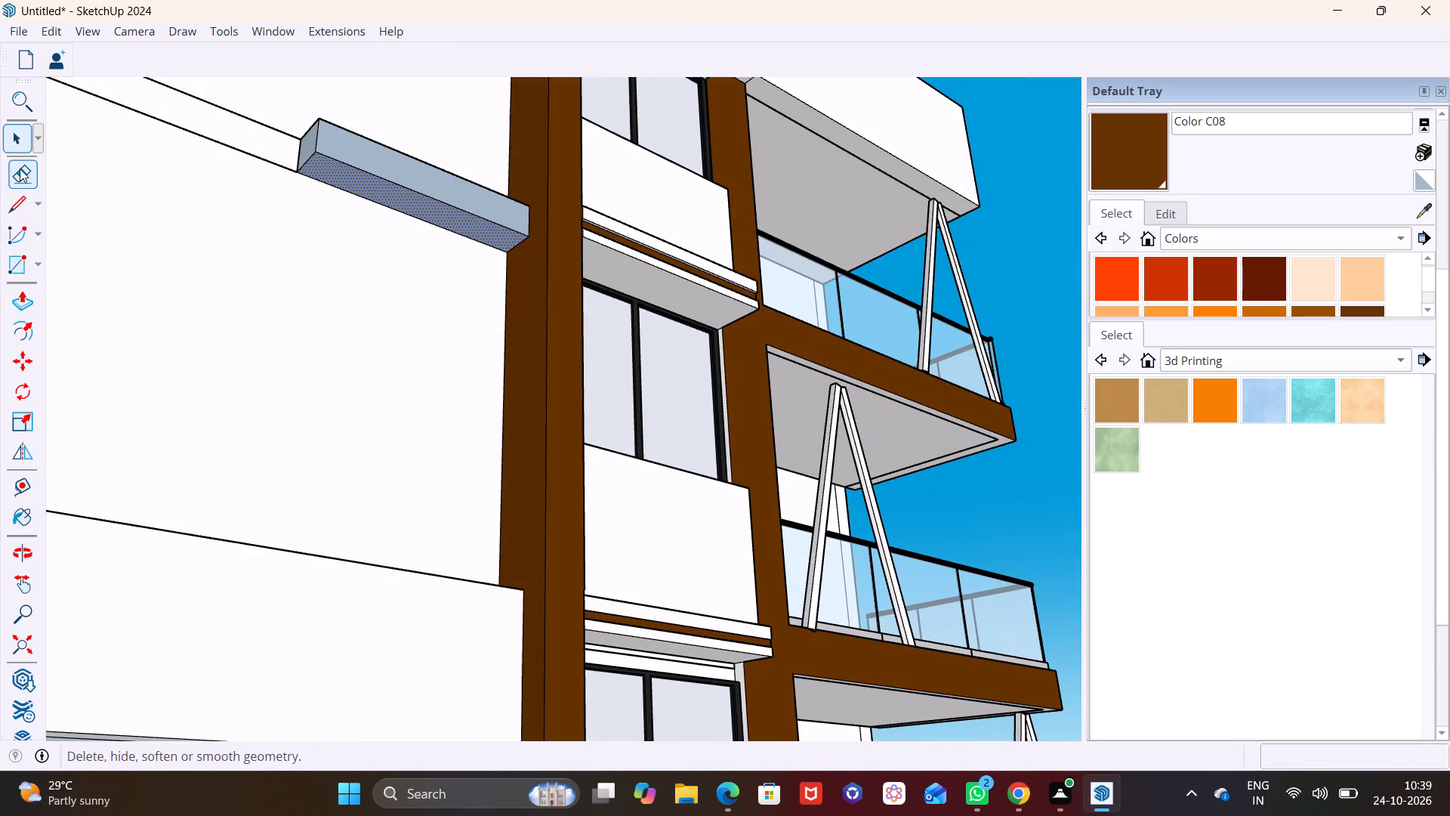
pyautogui.click(15, 299)
pyautogui.click(443, 215)
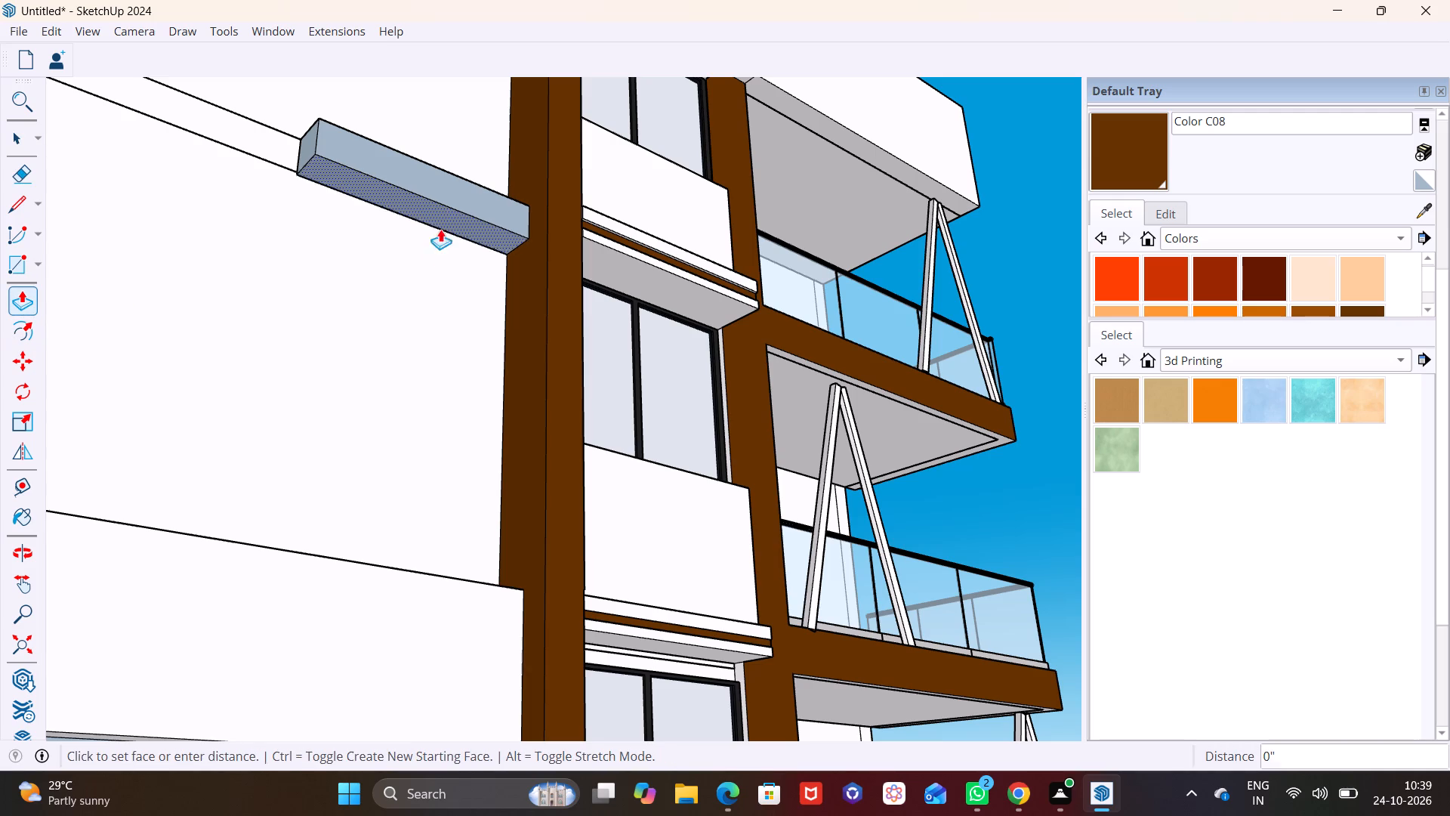
pyautogui.click(415, 332)
# Extend the deep panel's end face along the front wall by about 8' 4 1/2" to the building corner.
pyautogui.moveTo(419, 205); pyautogui.dragTo(451, 305, button='middle')
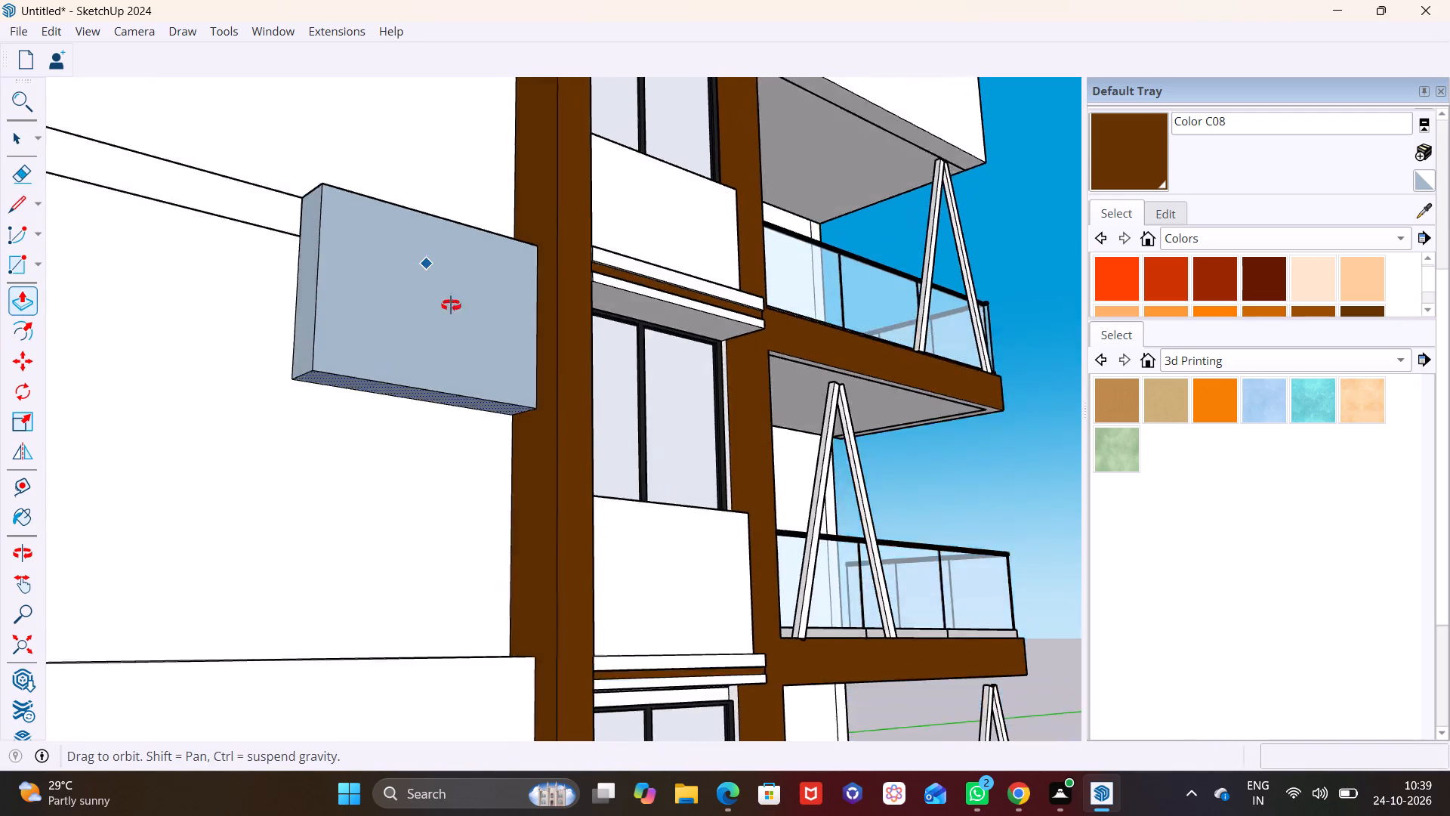
pyautogui.moveTo(451, 305); pyautogui.dragTo(600, 351, button='middle')
pyautogui.click(13, 141)
pyautogui.click(518, 347)
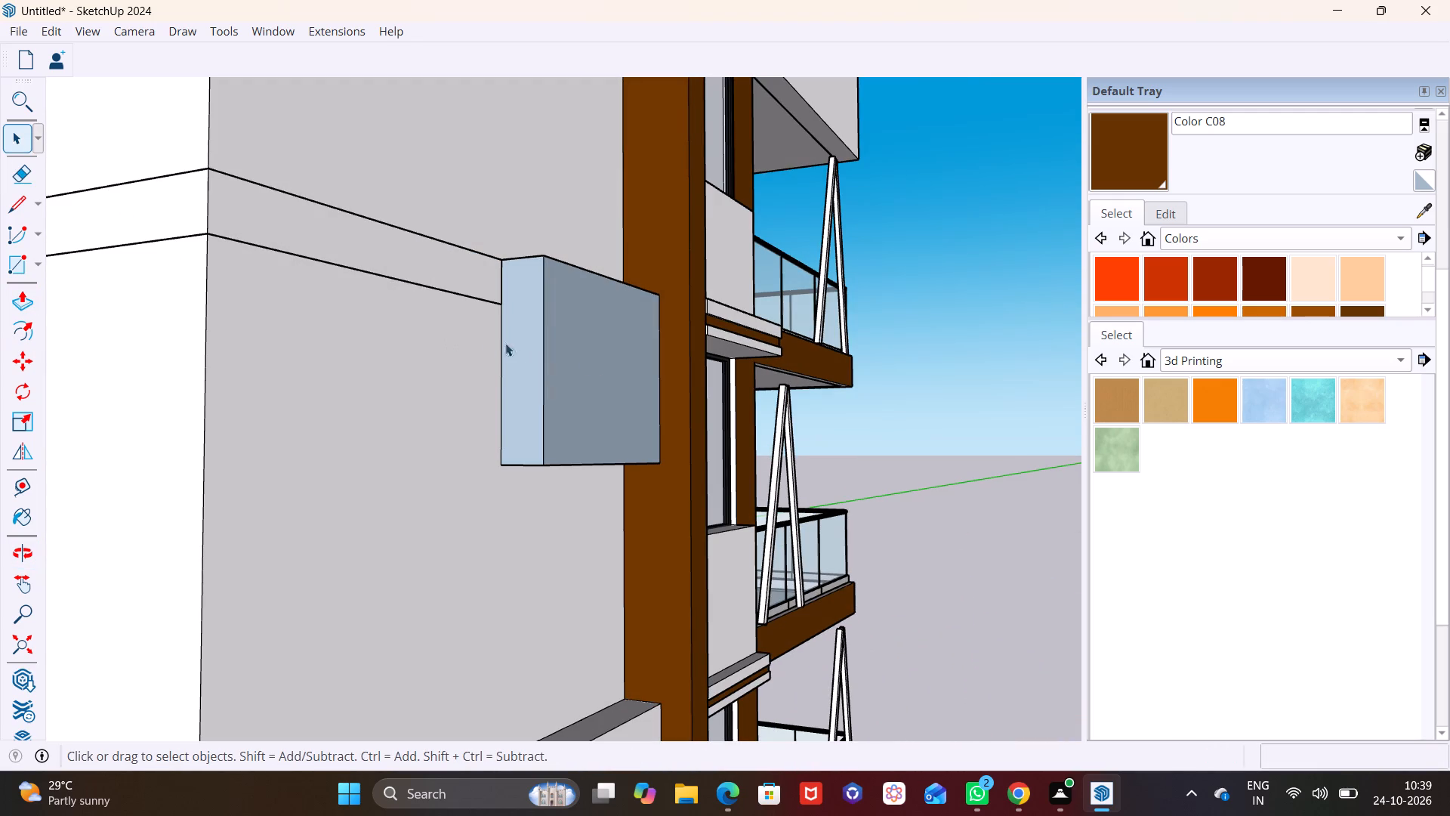
pyautogui.click(14, 299)
pyautogui.click(529, 354)
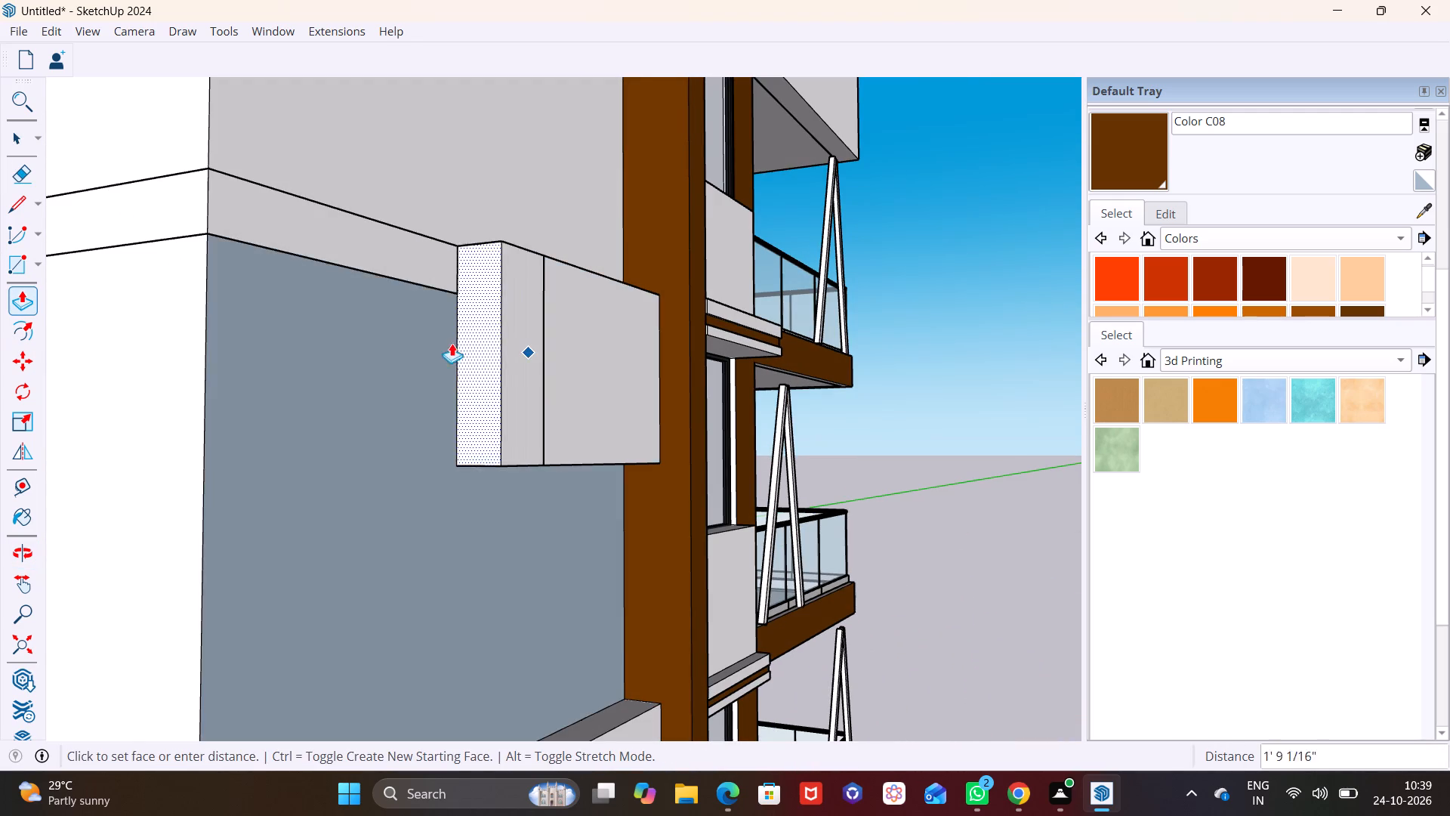
pyautogui.scroll(-3, 185, 289)
pyautogui.moveTo(184, 299); pyautogui.dragTo(702, 499, button='middle')
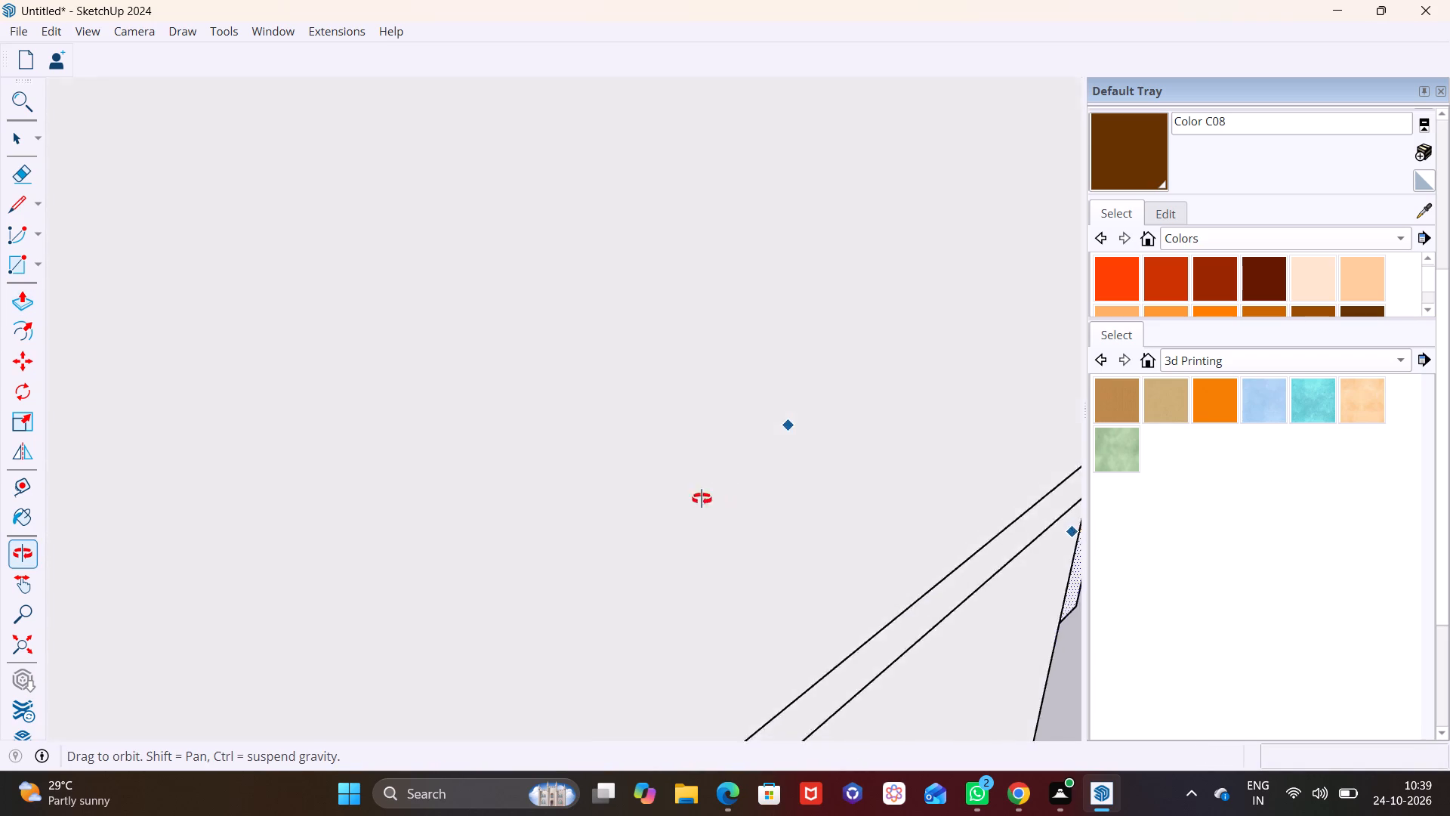
pyautogui.moveTo(702, 499); pyautogui.dragTo(574, 484, button='middle')
pyautogui.scroll(-3, 574, 483)
pyautogui.moveTo(612, 478); pyautogui.dragTo(381, 162, button='middle')
pyautogui.scroll(-3, 424, 229)
pyautogui.moveTo(452, 280); pyautogui.dragTo(549, 424, button='middle')
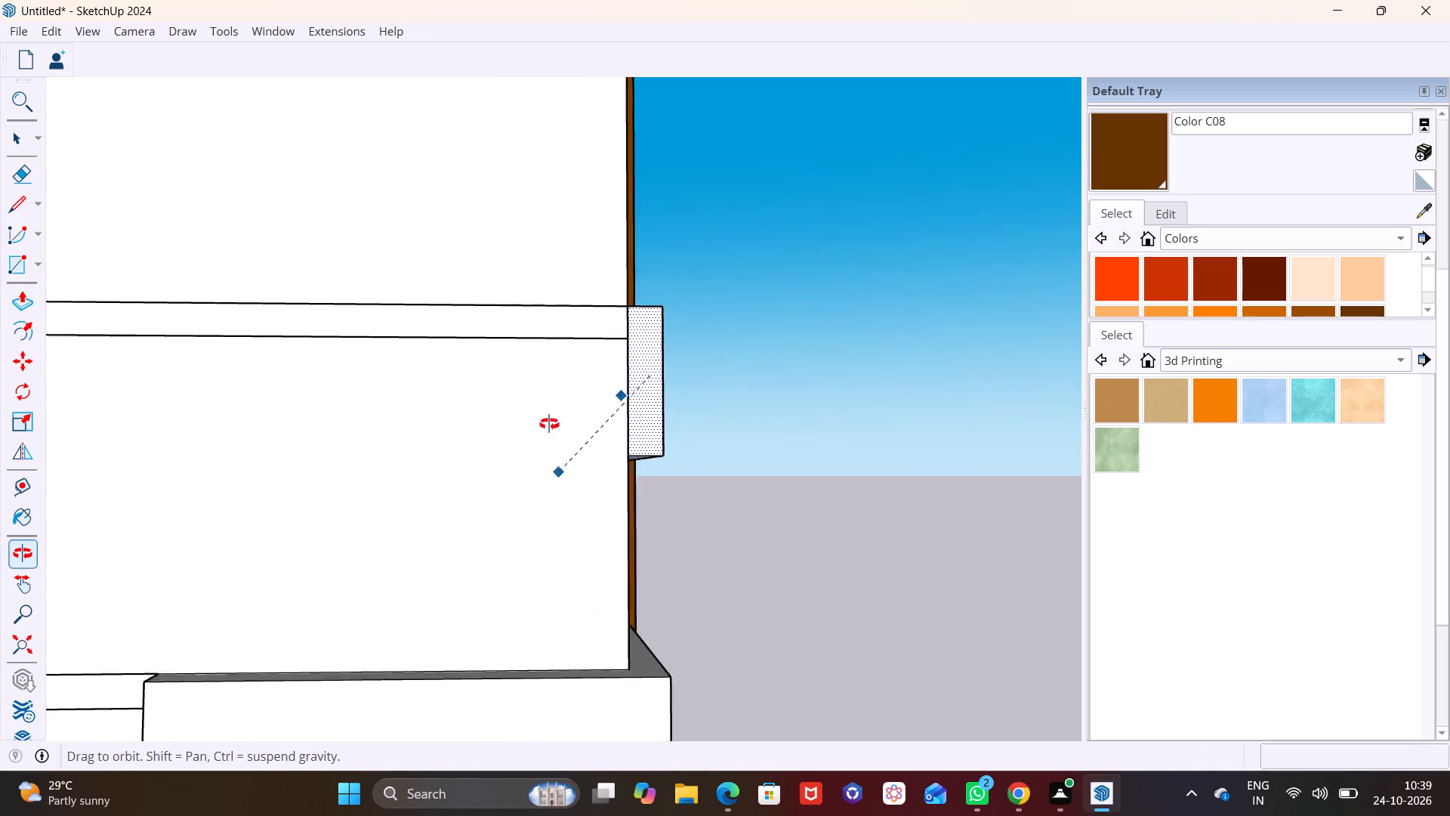
pyautogui.moveTo(549, 424); pyautogui.dragTo(660, 438, button='middle')
pyautogui.click(821, 388)
# Pull the panel's end face about 8 15/16" out past the building corner.
pyautogui.keyDown('shift'); pyautogui.moveTo(753, 316); pyautogui.dragTo(698, 337, button='middle'); pyautogui.keyUp('shift')
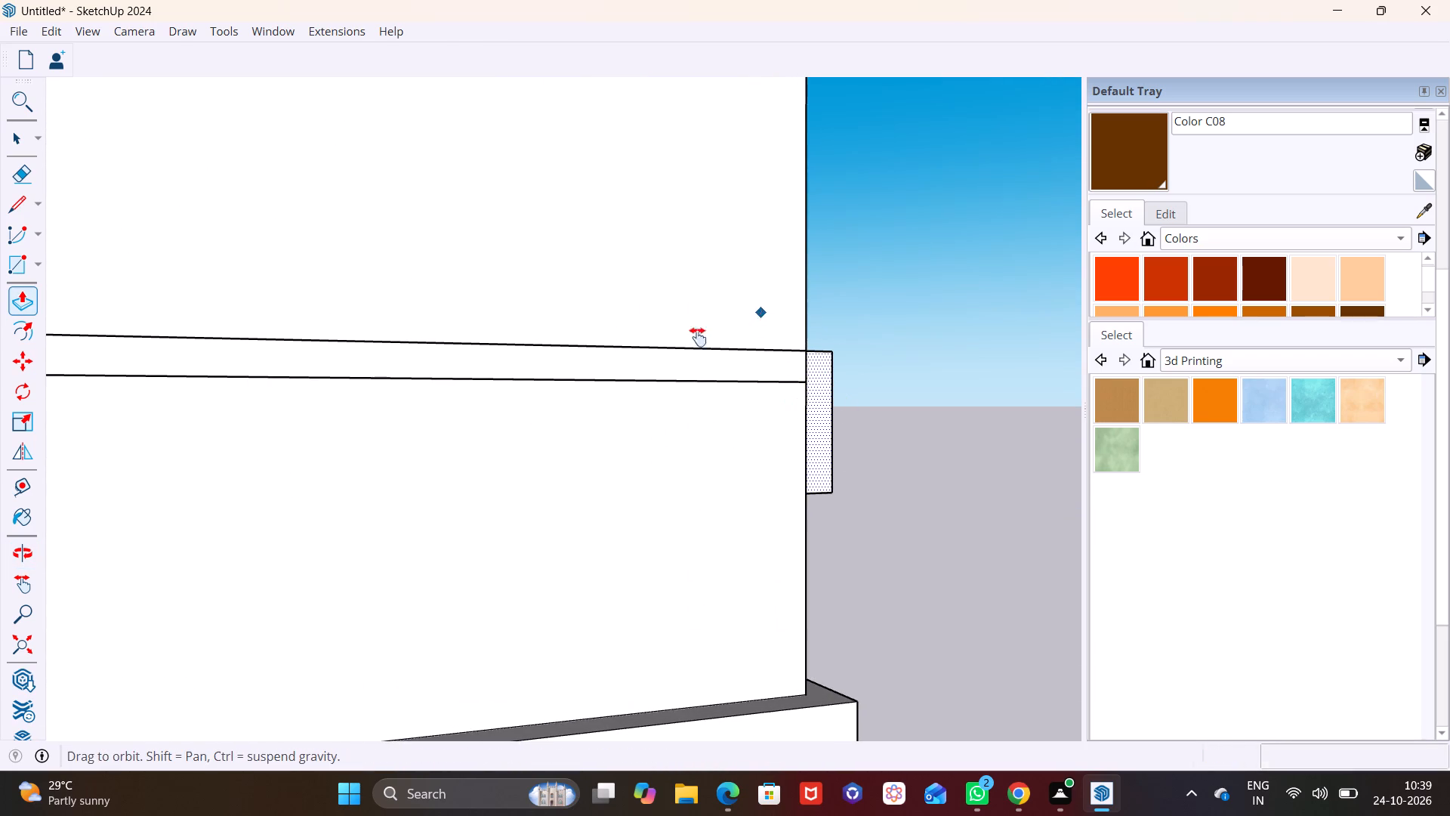
pyautogui.keyDown('shift'); pyautogui.moveTo(698, 337); pyautogui.dragTo(548, 406, button='middle'); pyautogui.keyUp('shift')
pyautogui.moveTo(550, 483); pyautogui.dragTo(655, 530, button='middle')
pyautogui.scroll(7, 692, 515)
pyautogui.middleClick(692, 515)
pyautogui.keyDown('shift'); pyautogui.moveTo(717, 526); pyautogui.dragTo(437, 335, button='middle'); pyautogui.keyUp('shift')
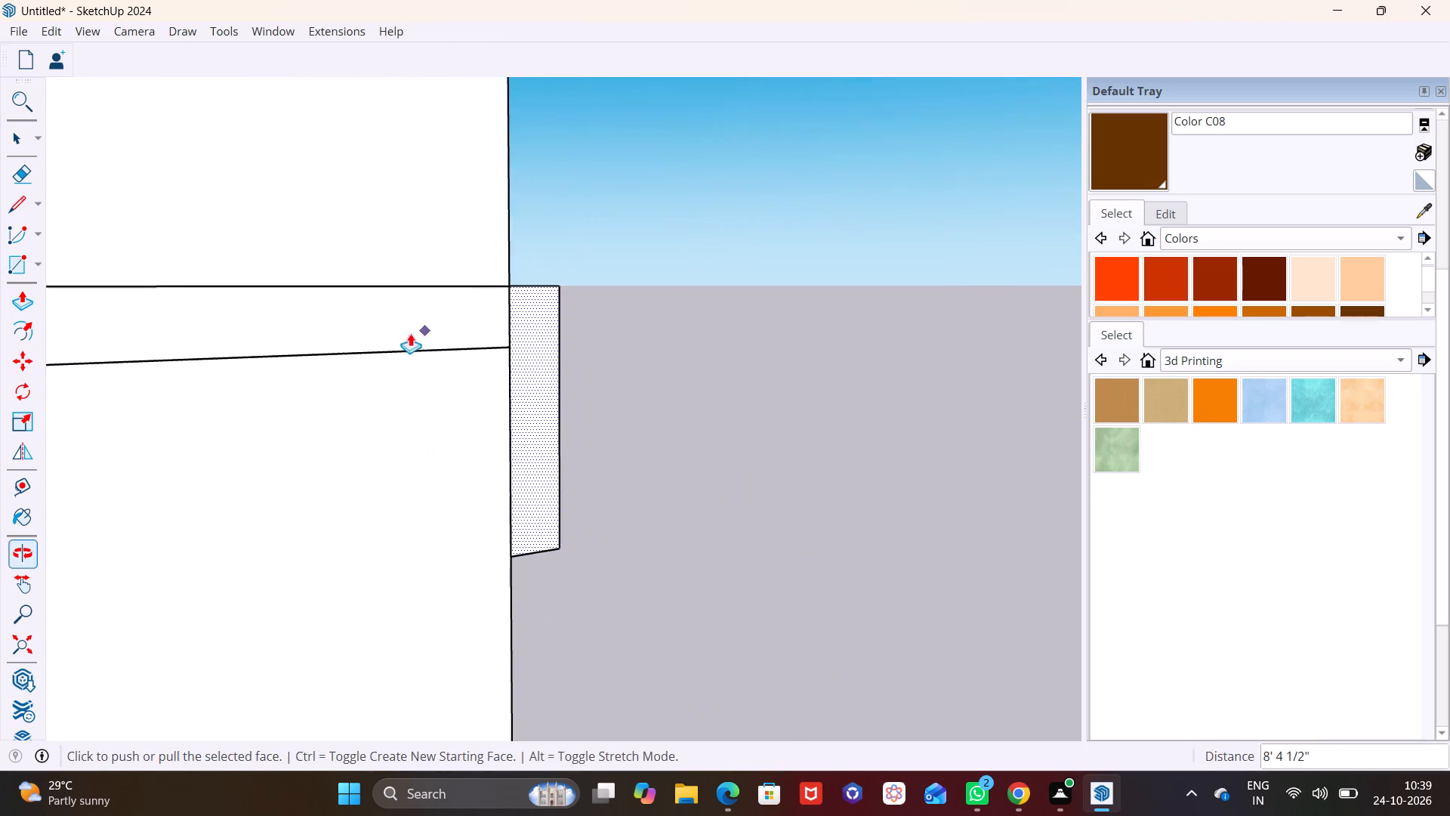
pyautogui.moveTo(443, 459); pyautogui.dragTo(543, 478, button='middle')
pyautogui.click(688, 451)
pyautogui.click(734, 457)
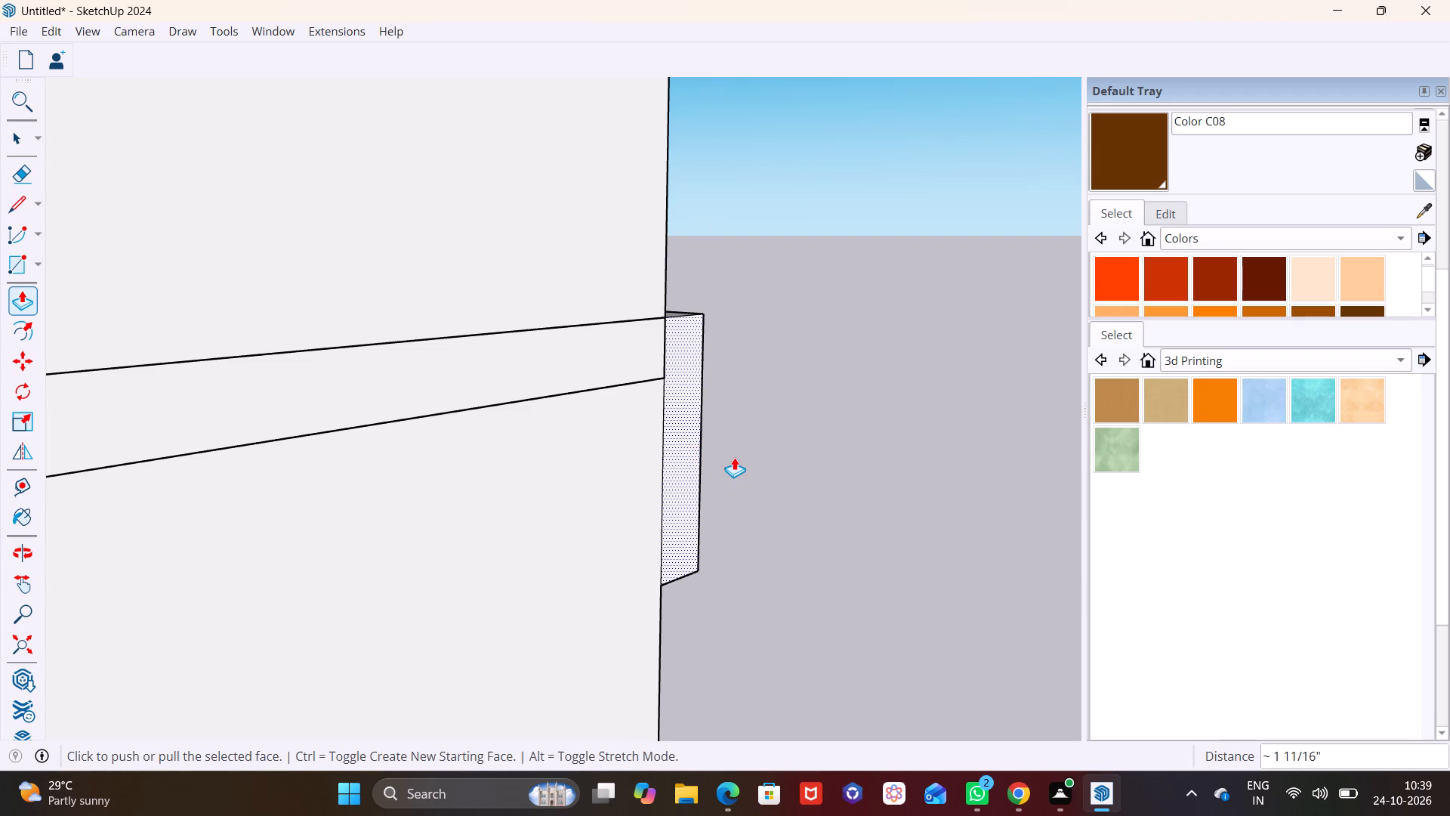
pyautogui.click(691, 444)
pyautogui.click(728, 444)
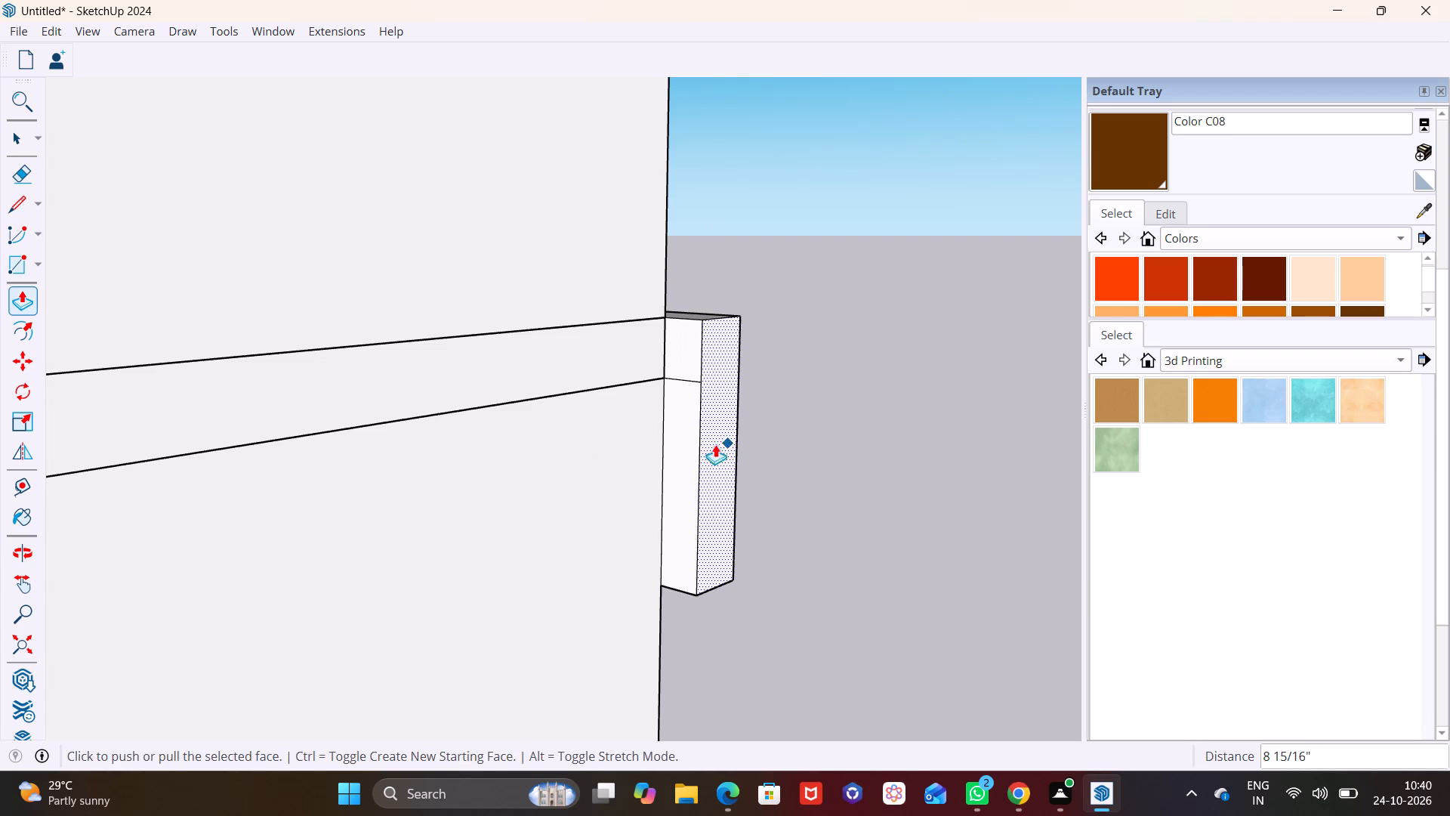
# Draw a rectangle about 4' 6 15/16" by 8 15/16" over the back face of the panel's overhang at the corner.
pyautogui.click(30, 263)
pyautogui.click(39, 262)
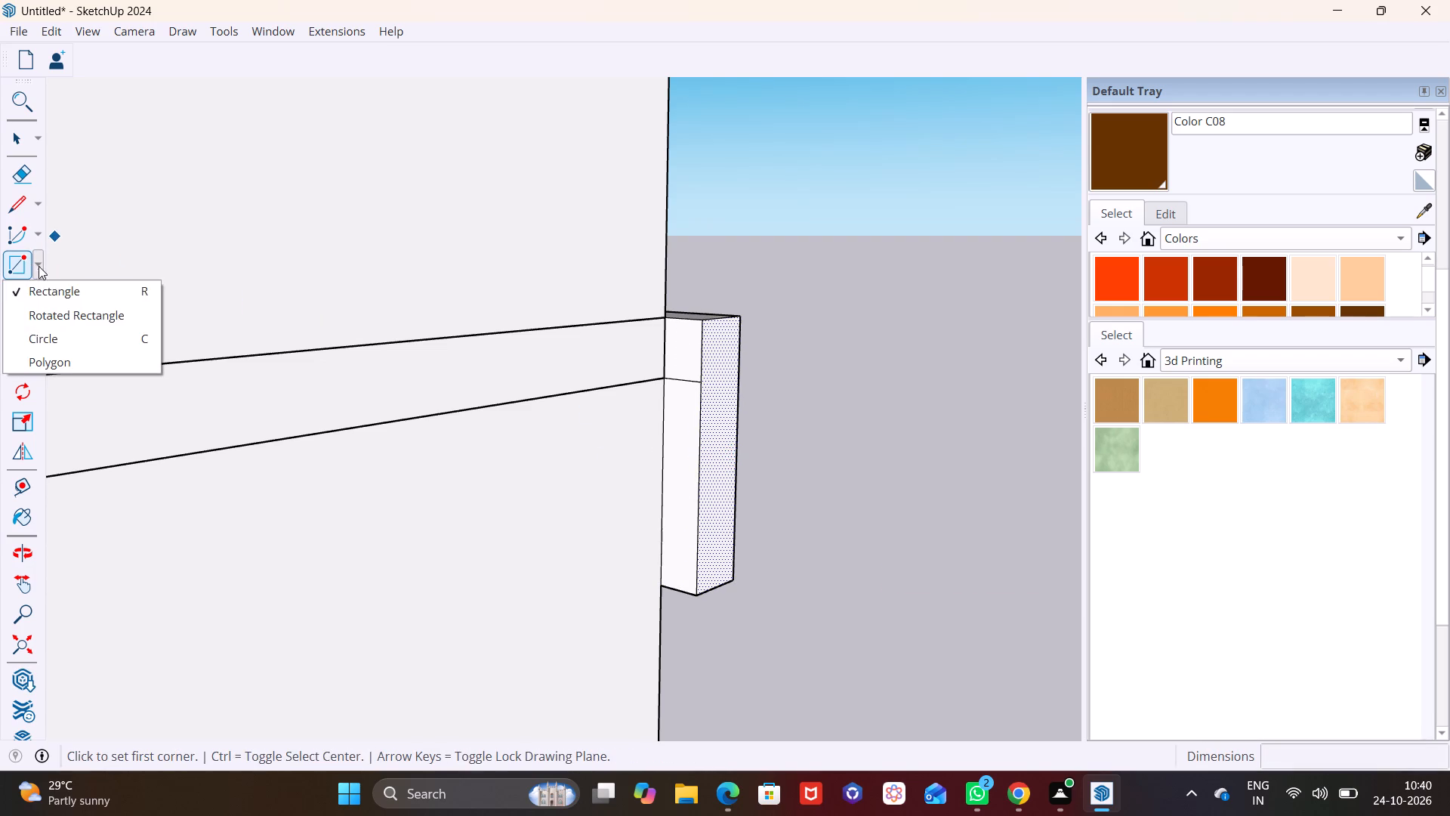
pyautogui.click(50, 290)
pyautogui.scroll(3, 801, 392)
pyautogui.scroll(1, 698, 389)
pyautogui.moveTo(696, 389); pyautogui.dragTo(782, 376, button='middle')
pyautogui.scroll(-4, 748, 379)
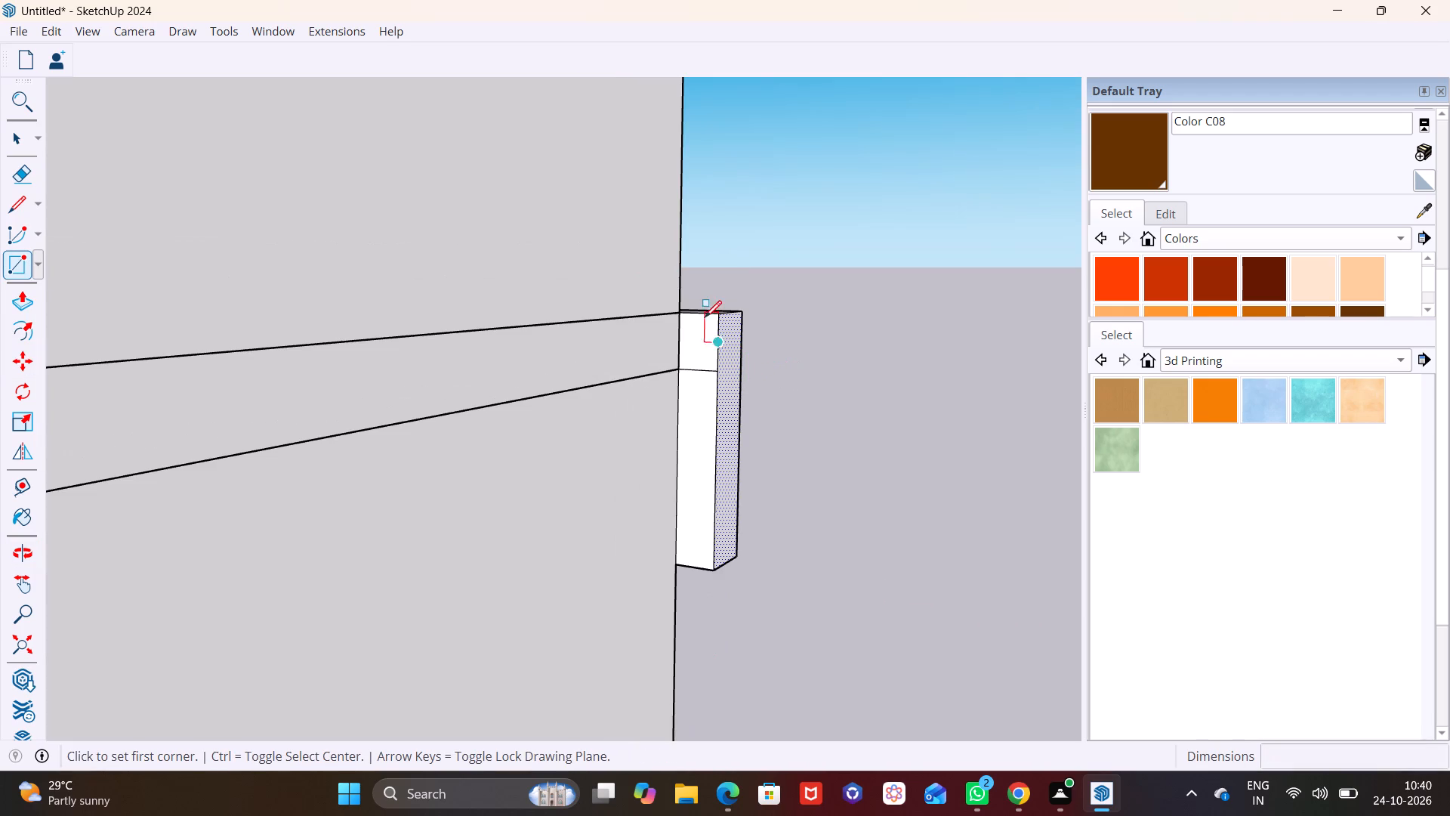
pyautogui.click(687, 316)
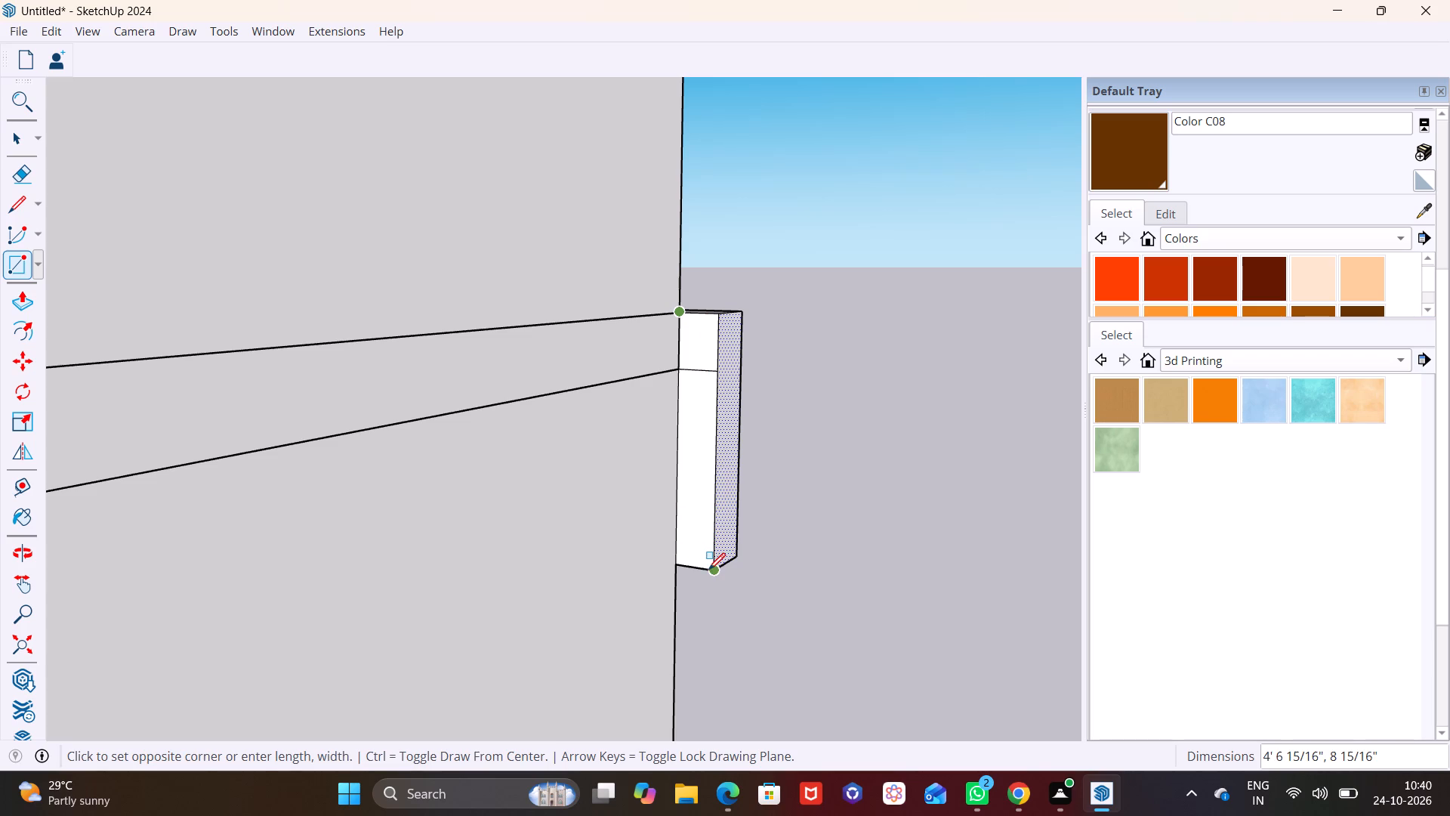
pyautogui.click(708, 570)
# Select the face below the dividing line on the back of the panel's corner overhang.
pyautogui.click(21, 144)
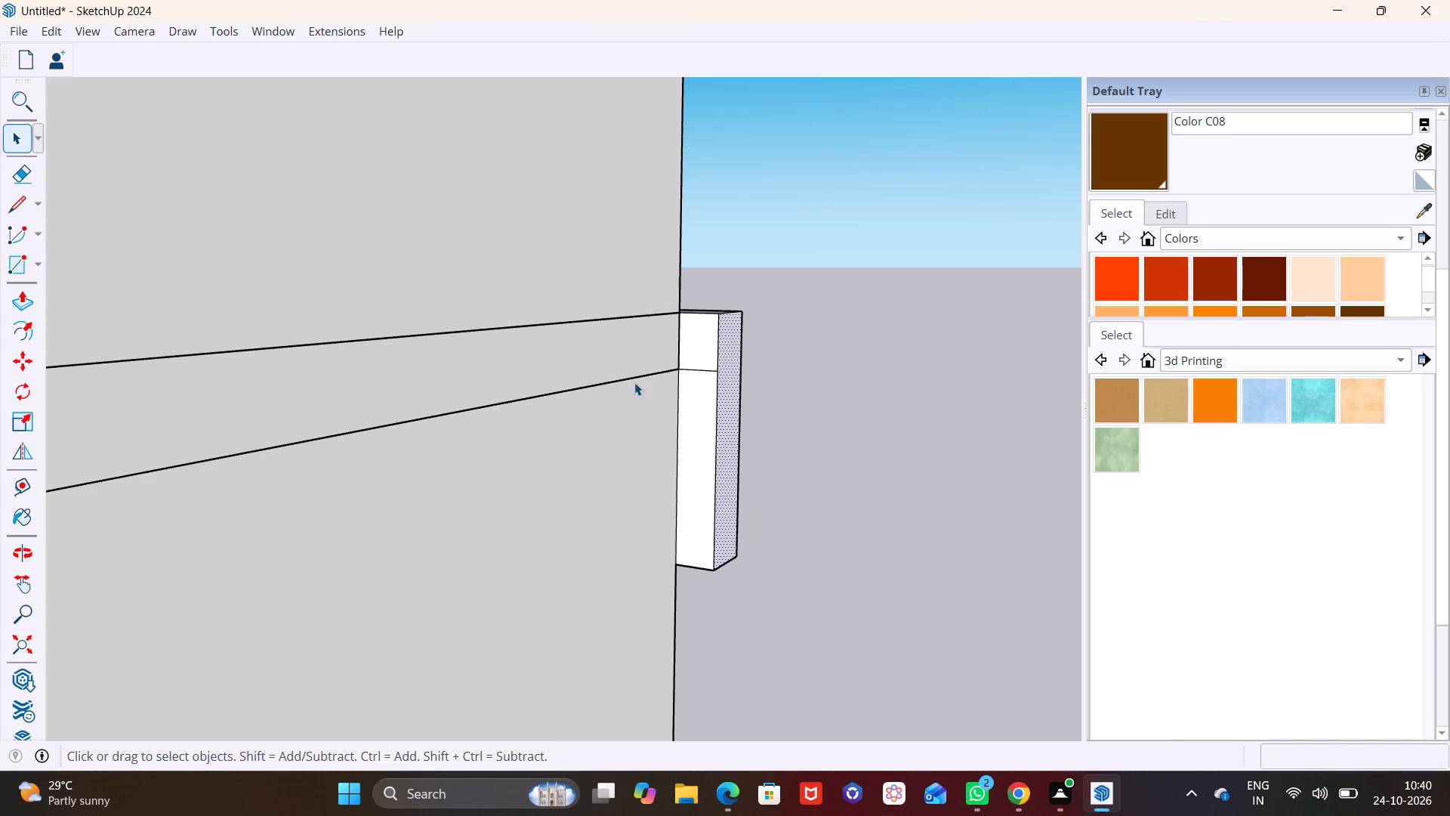
pyautogui.click(701, 428)
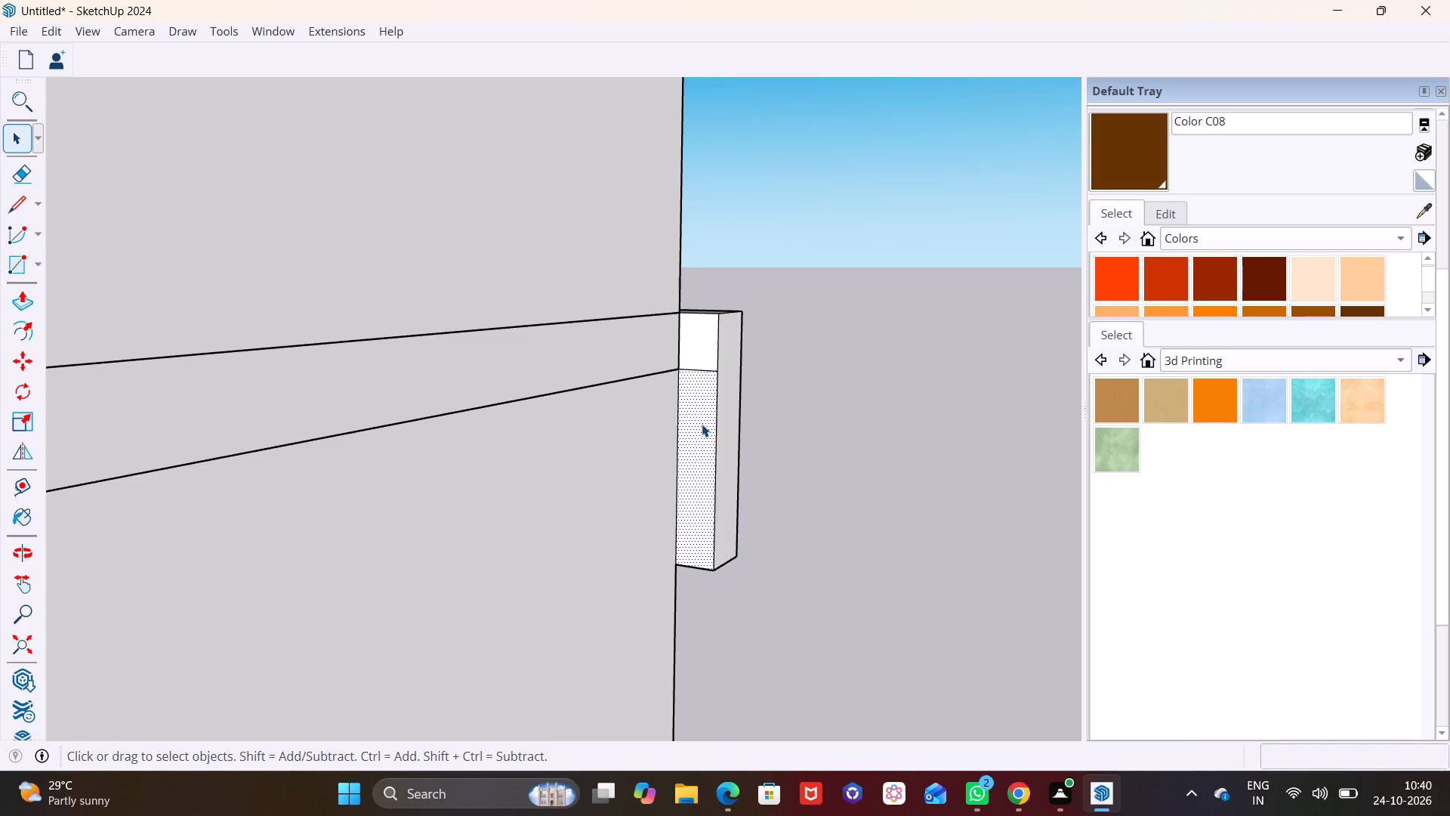
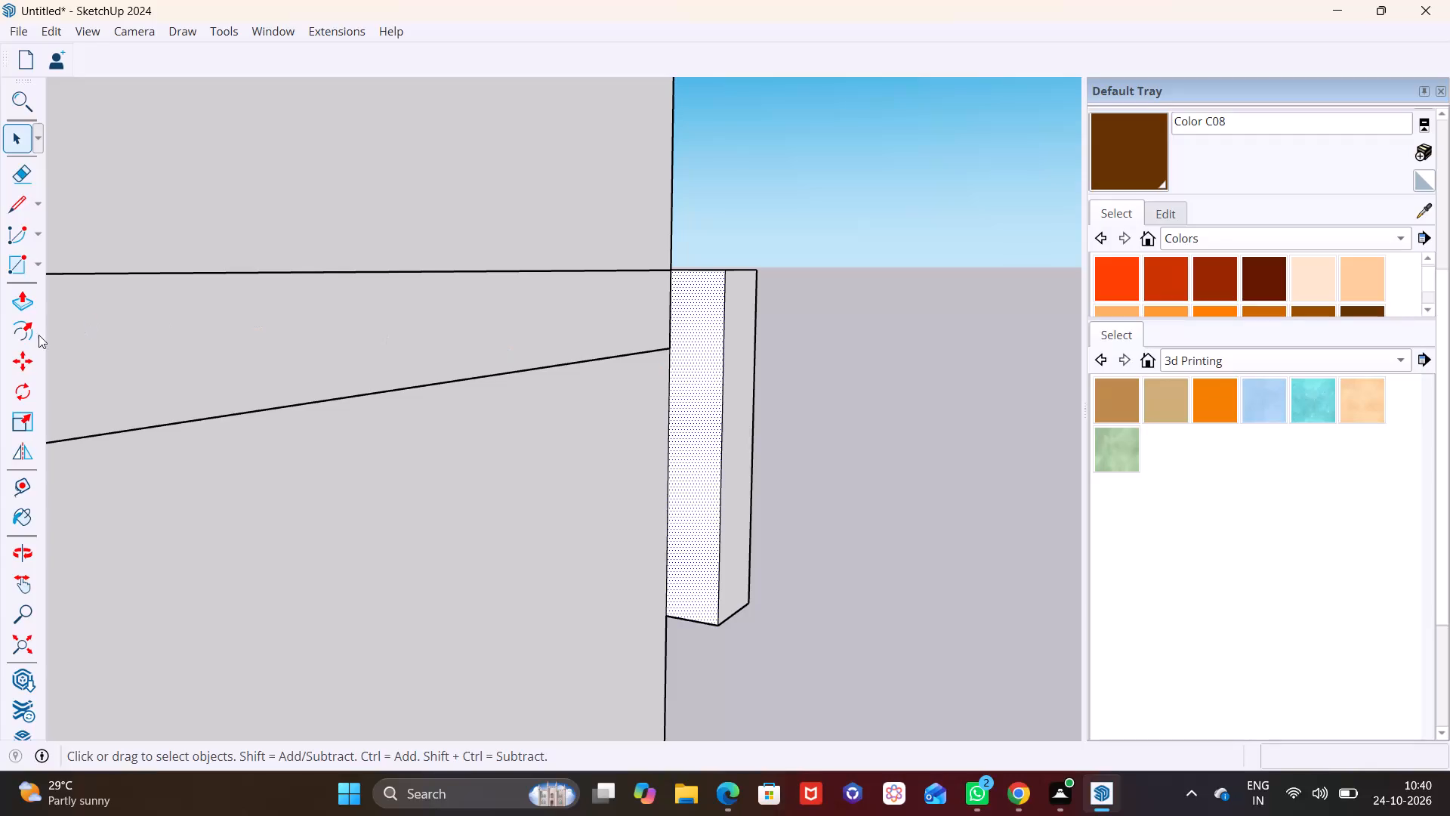
# Extend the selected back face about 15' 3 3/4" along the side wall and trim it about 1' 5 1/16" to align with the panel below.
pyautogui.moveTo(33, 301); pyautogui.dragTo(35, 293)
pyautogui.click(698, 419)
pyautogui.scroll(-4, 421, 416)
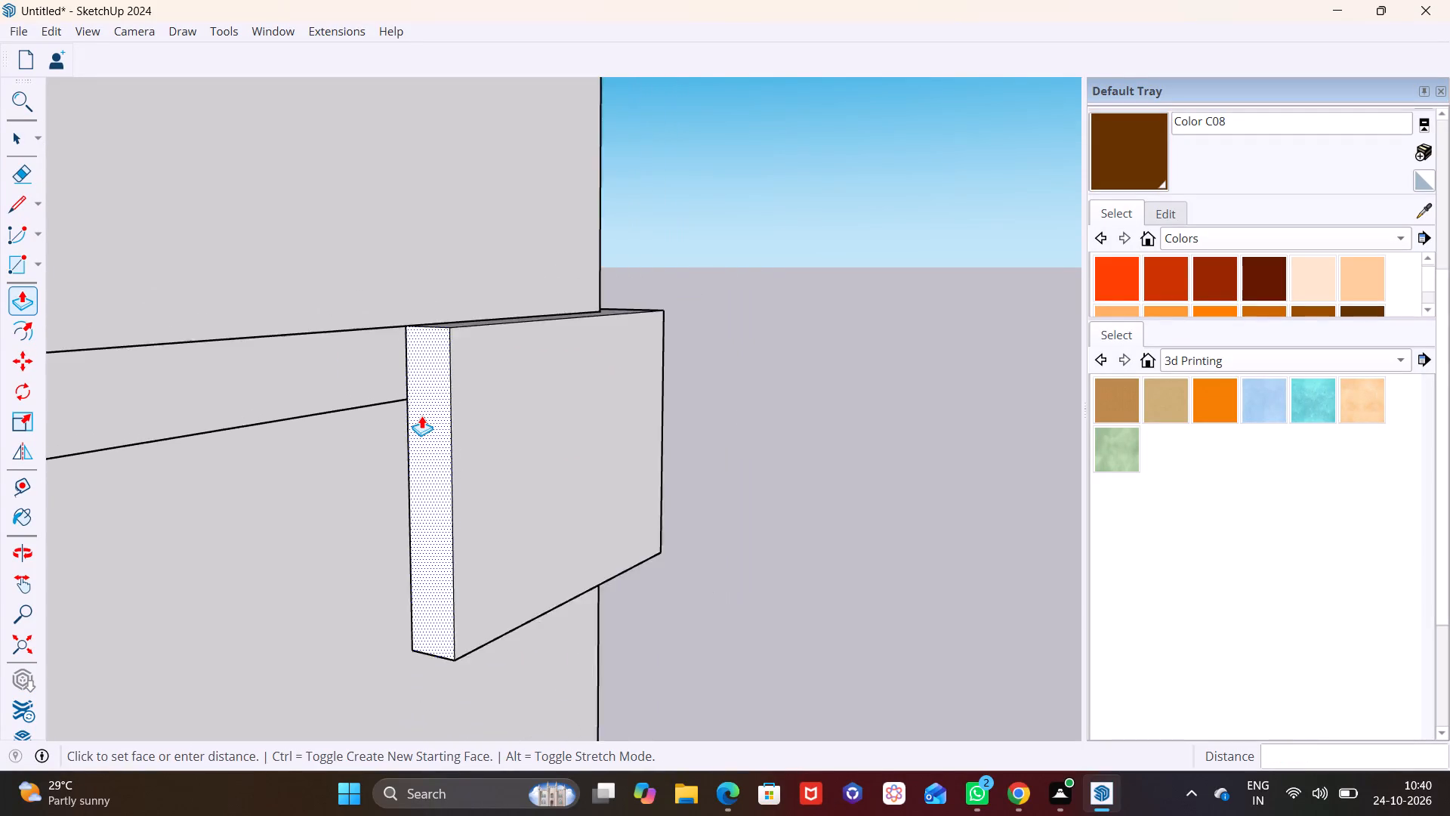
pyautogui.scroll(-10, 421, 416)
pyautogui.keyDown('shift'); pyautogui.moveTo(383, 411); pyautogui.dragTo(372, 128, button='middle'); pyautogui.keyUp('shift')
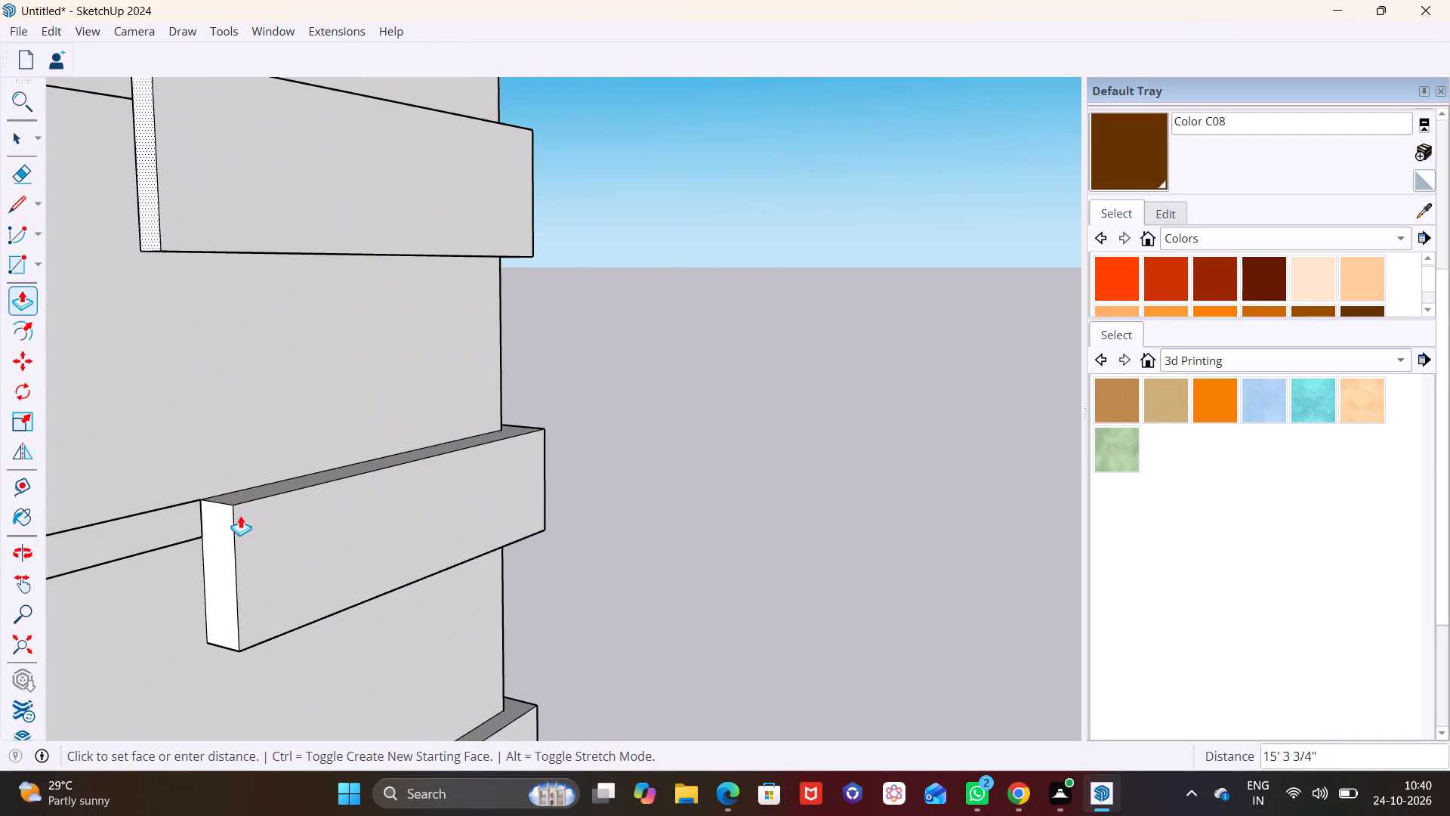
pyautogui.click(240, 515)
pyautogui.click(153, 214)
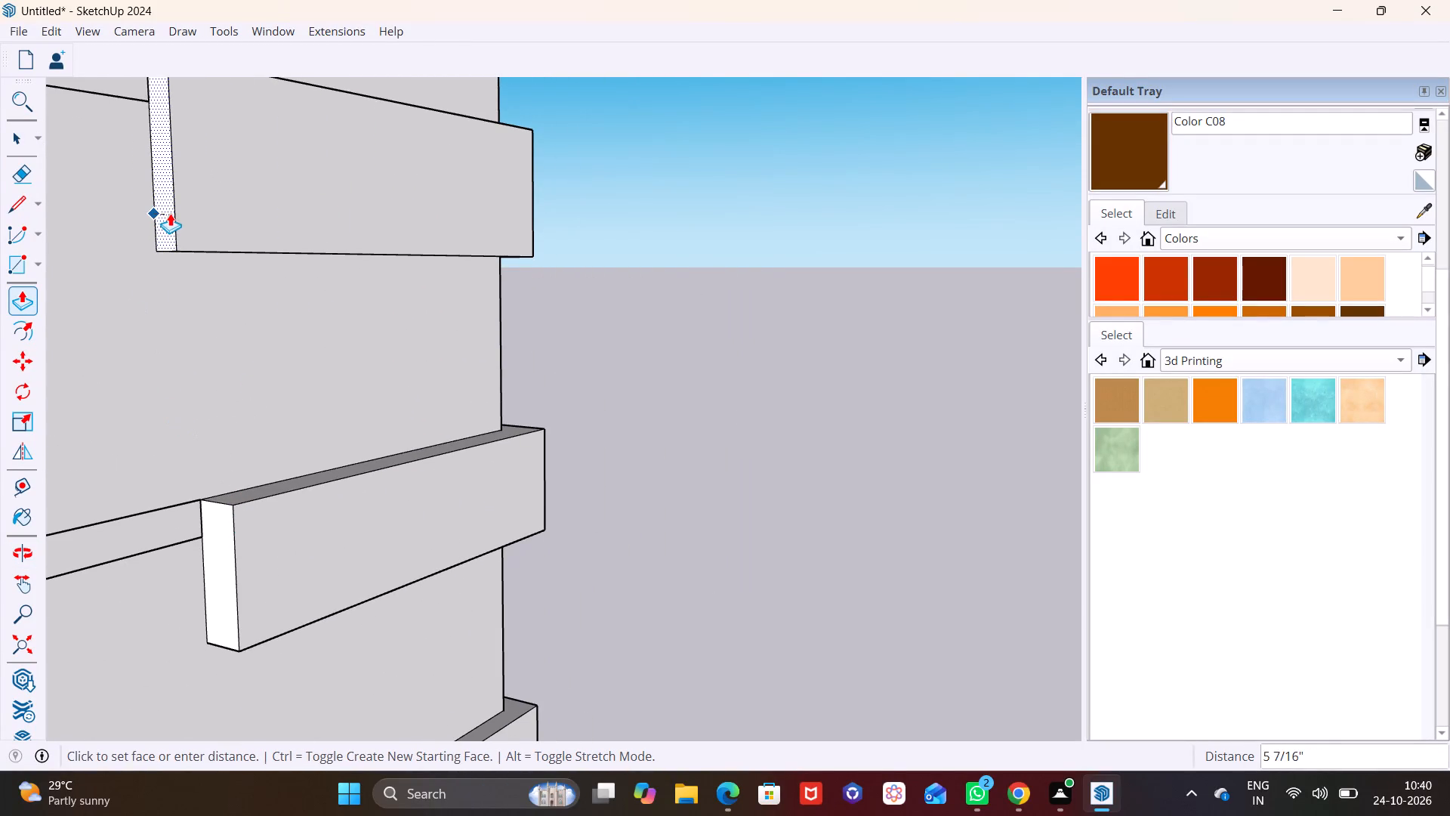
pyautogui.click(239, 505)
# Pull the panel's outer face on the side wall out about 5 13/16" to align with the face of the panel below.
pyautogui.scroll(-3, 252, 306)
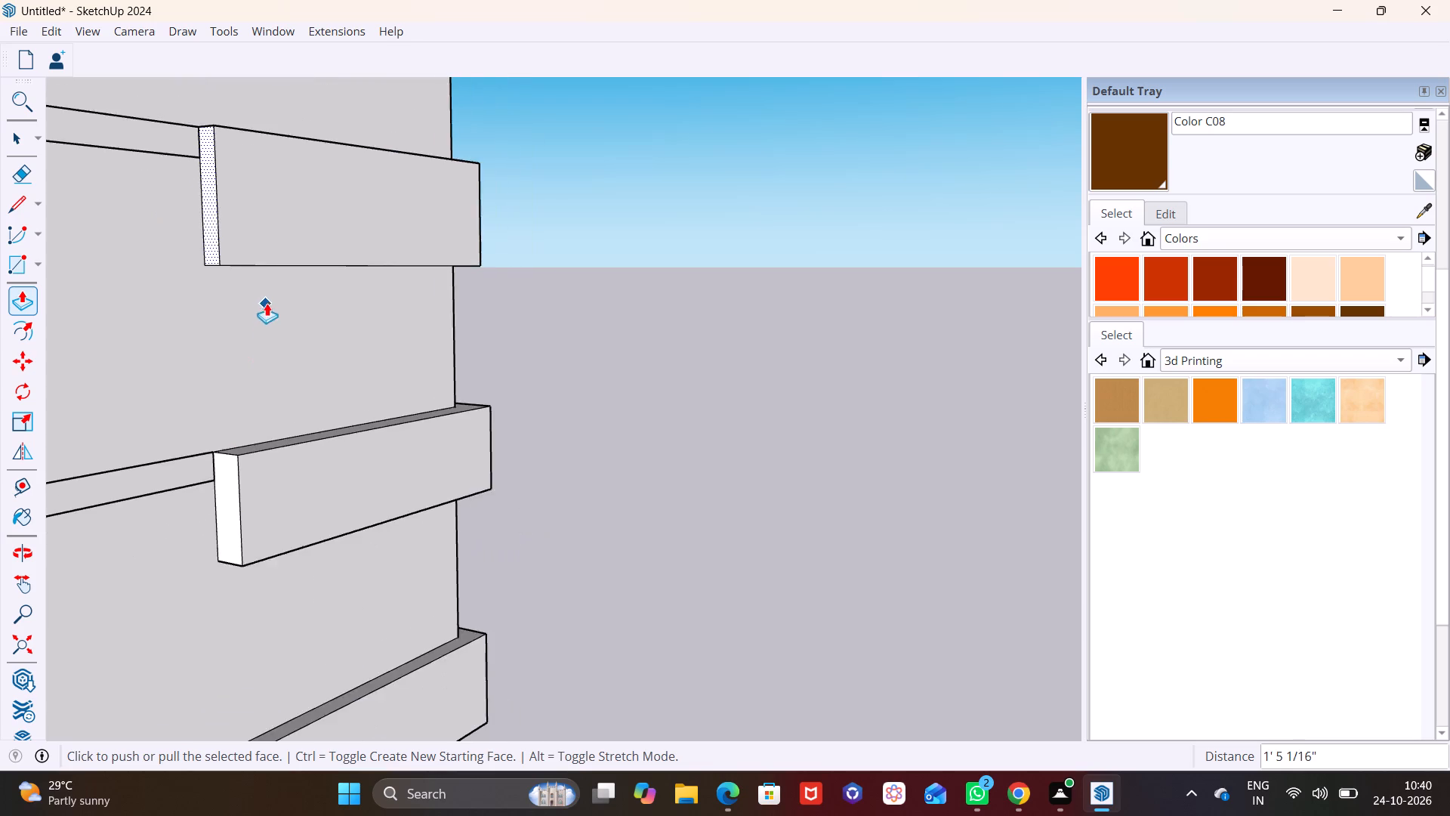
pyautogui.scroll(-2, 267, 303)
pyautogui.moveTo(338, 201); pyautogui.dragTo(436, 469, button='middle')
pyautogui.scroll(4, 447, 466)
pyautogui.press('space')
pyautogui.click(430, 460)
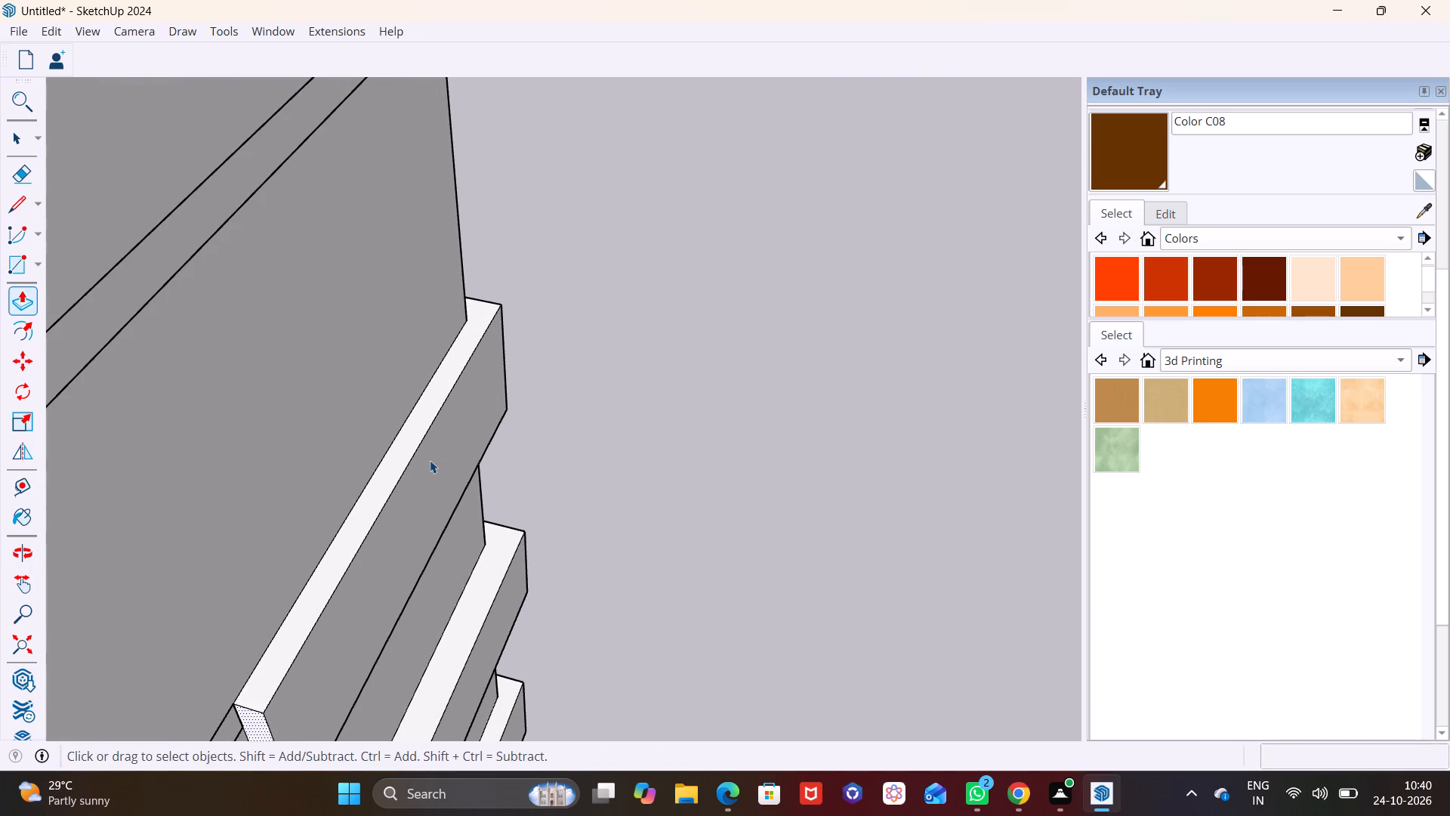
pyautogui.click(9, 301)
pyautogui.click(458, 441)
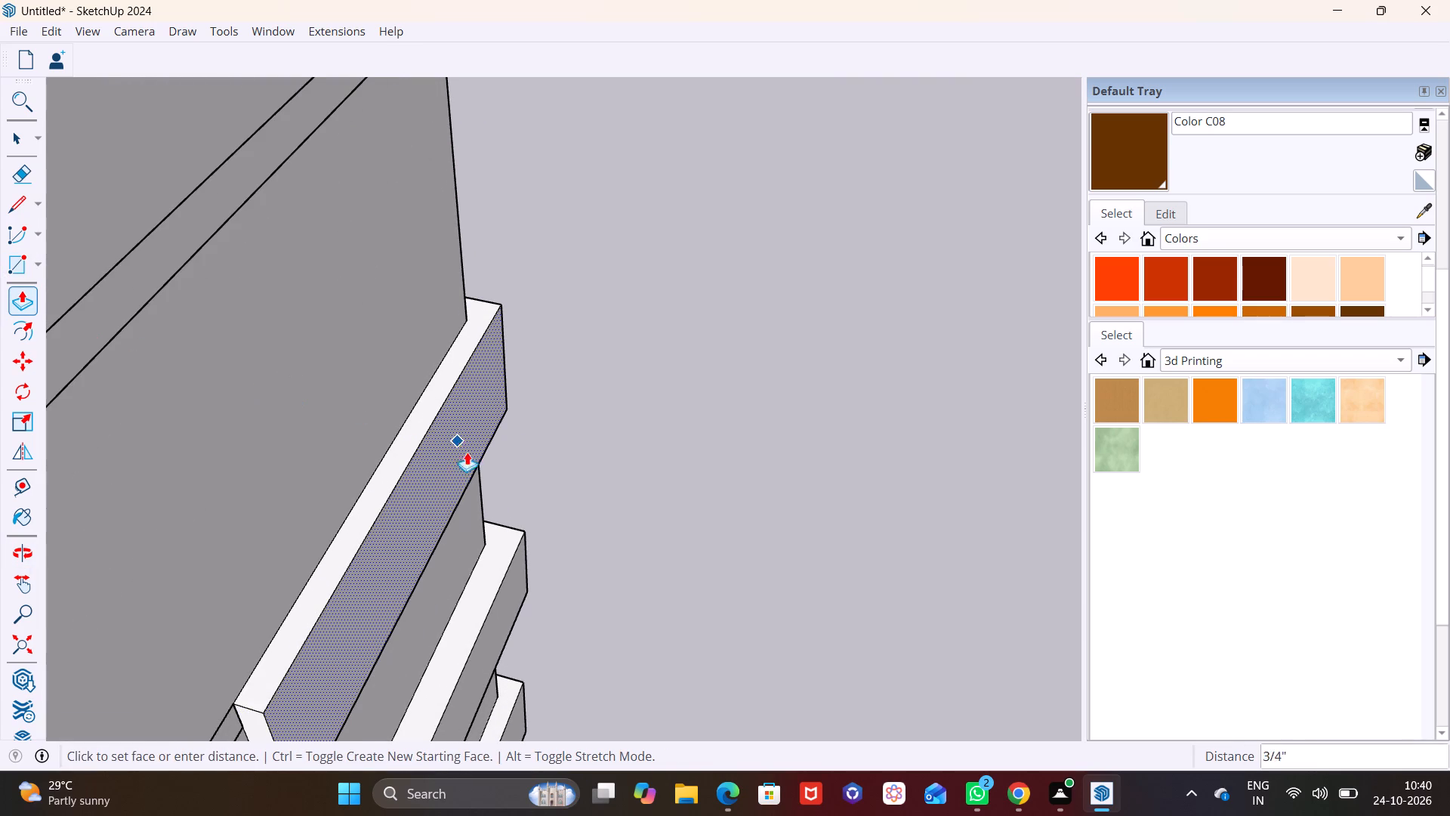
pyautogui.moveTo(480, 582); pyautogui.dragTo(434, 362, button='middle')
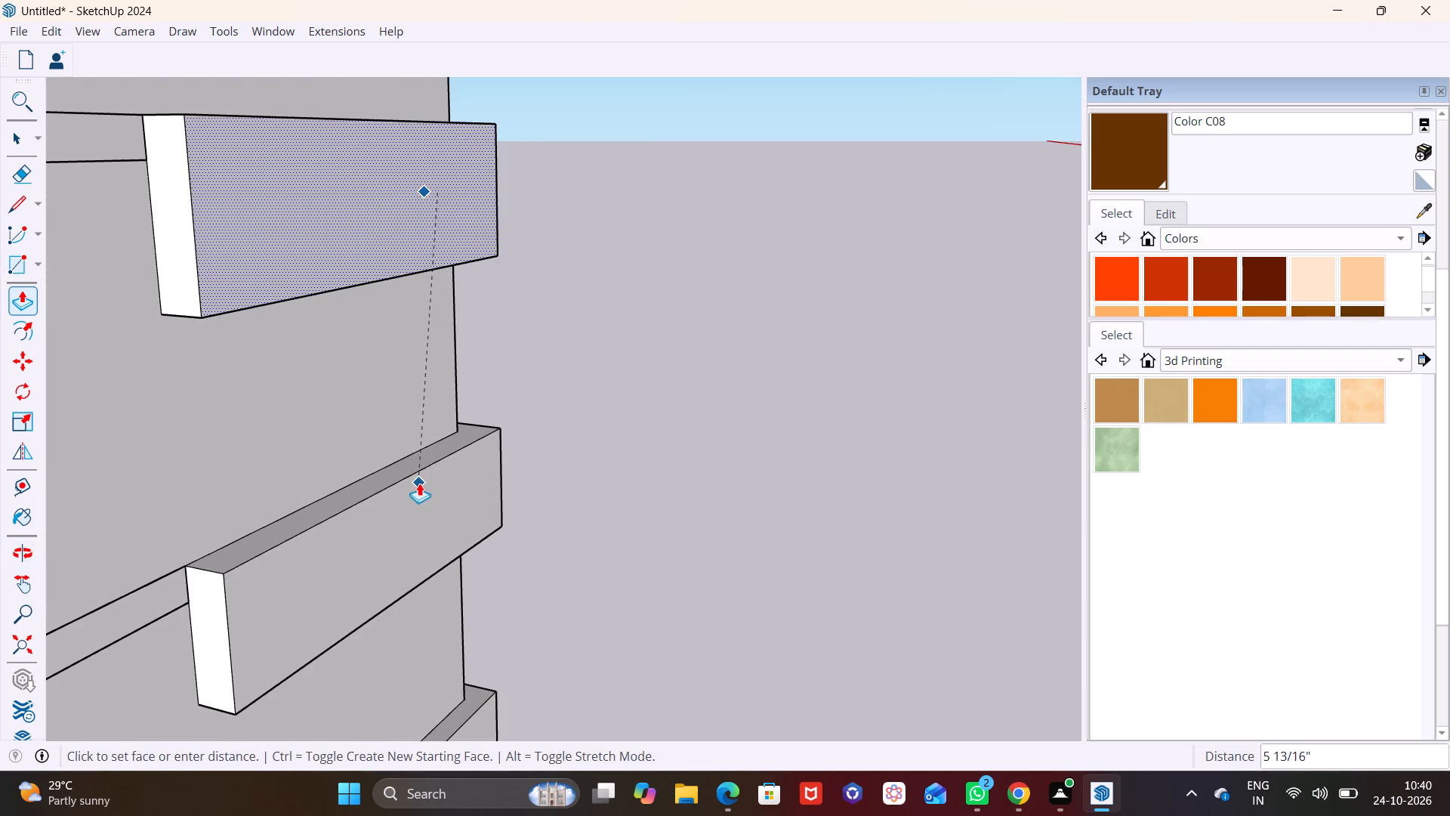
pyautogui.click(419, 483)
# Delete the two leftover seam edges on the front face and top of the upper deep panel near the brown column.
pyautogui.moveTo(480, 308); pyautogui.dragTo(0, 347, button='middle')
pyautogui.scroll(-2, 449, 168)
pyautogui.moveTo(400, 212); pyautogui.dragTo(108, 314, button='middle')
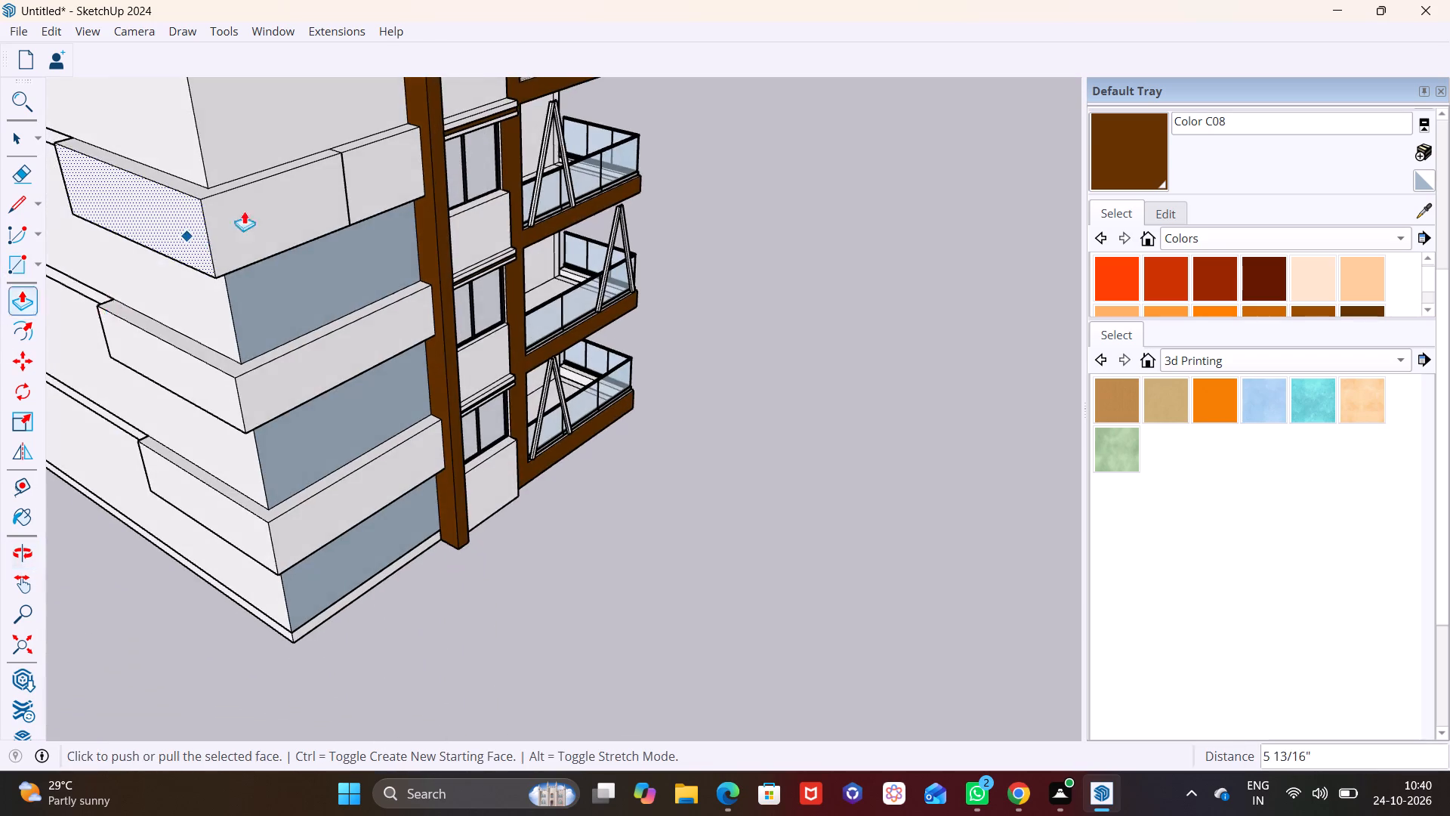
pyautogui.scroll(10, 254, 203)
pyautogui.scroll(-3, 467, 179)
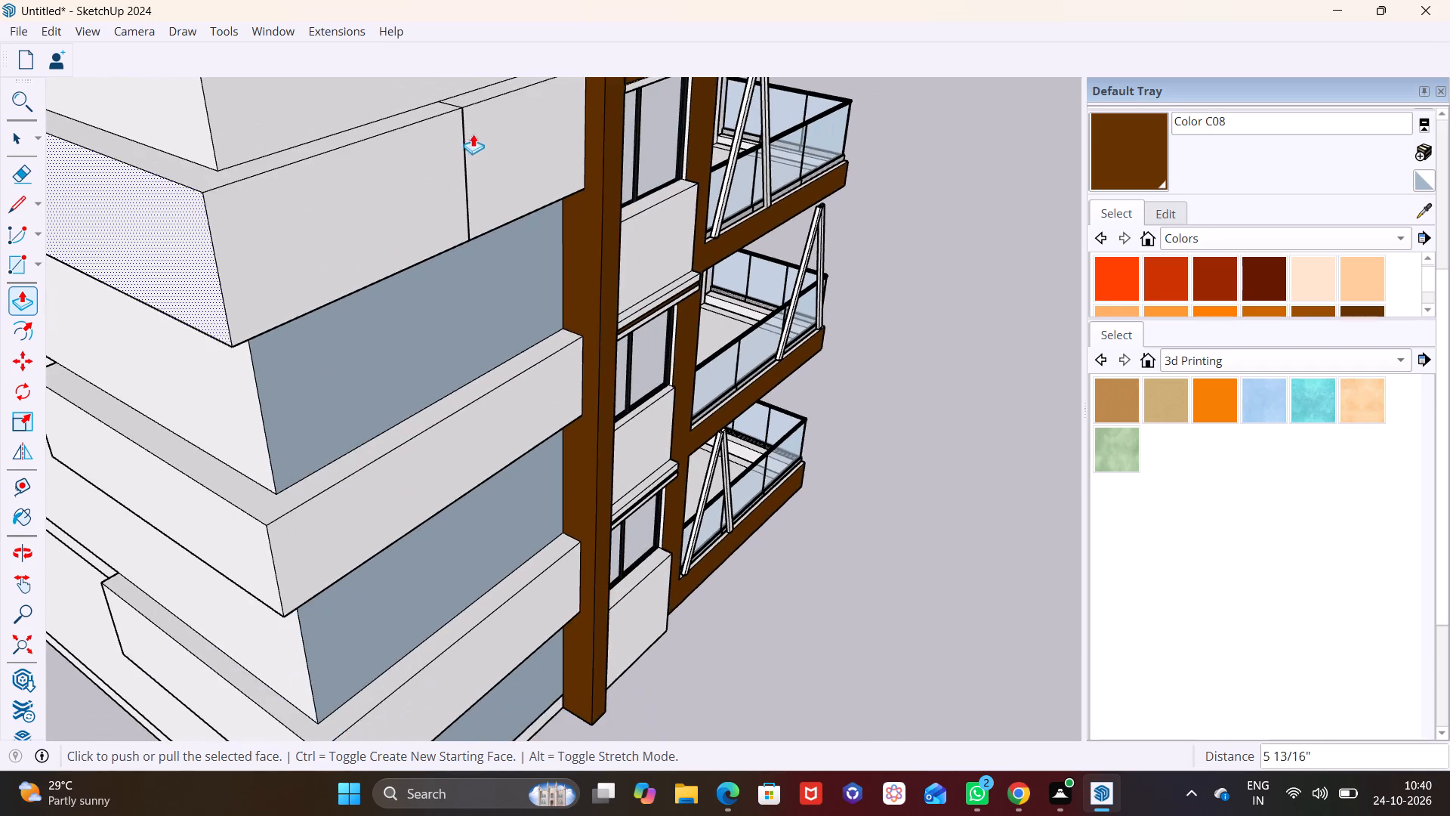
pyautogui.moveTo(473, 133); pyautogui.dragTo(449, 387, button='middle')
pyautogui.press('space')
pyautogui.click(440, 391)
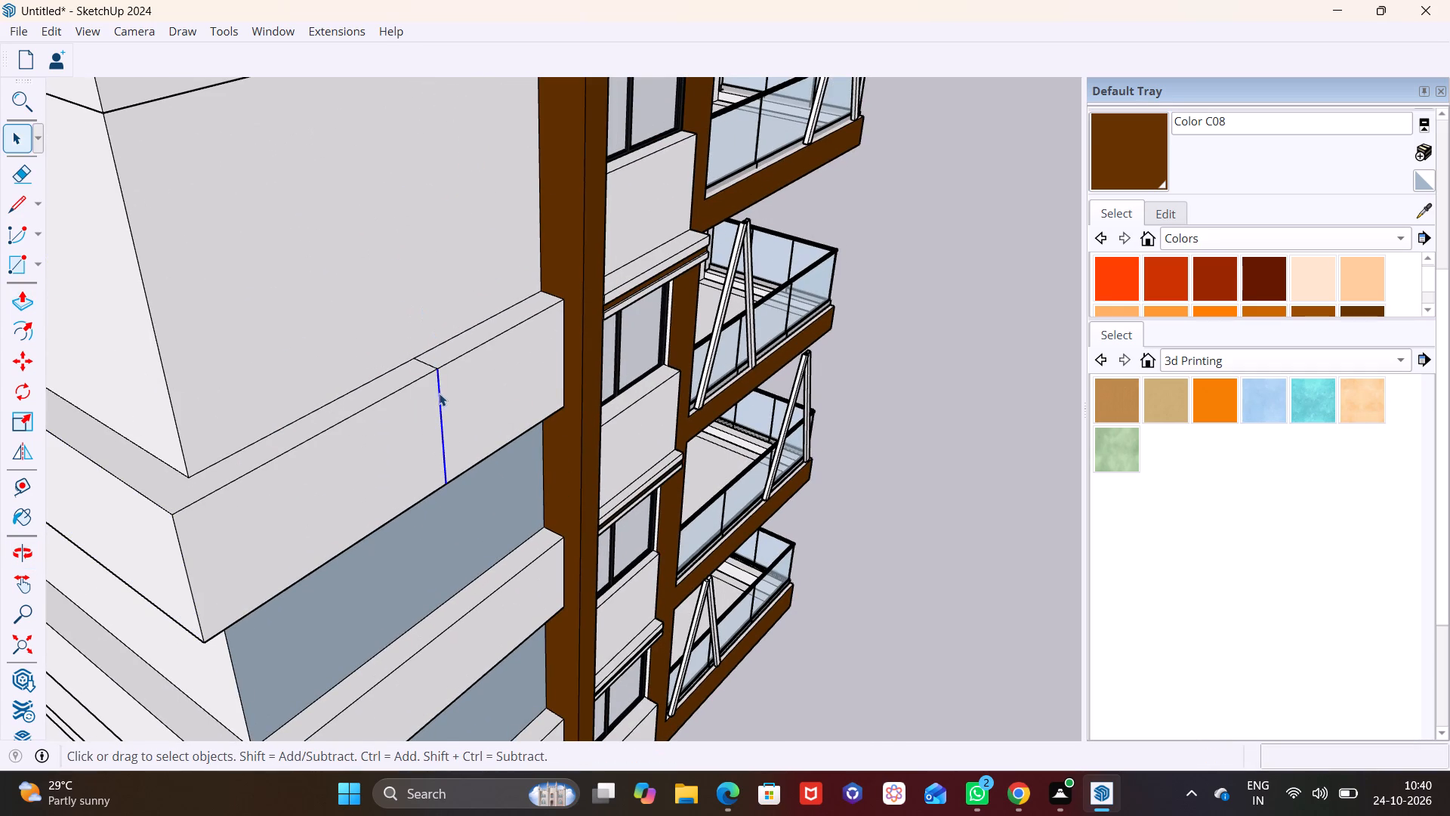
pyautogui.press('Delete')
pyautogui.click(431, 365)
pyautogui.press('Delete')
# Adjust the upper panel's front face by about 3/16" to align it with the panel below.
pyautogui.scroll(-6, 415, 391)
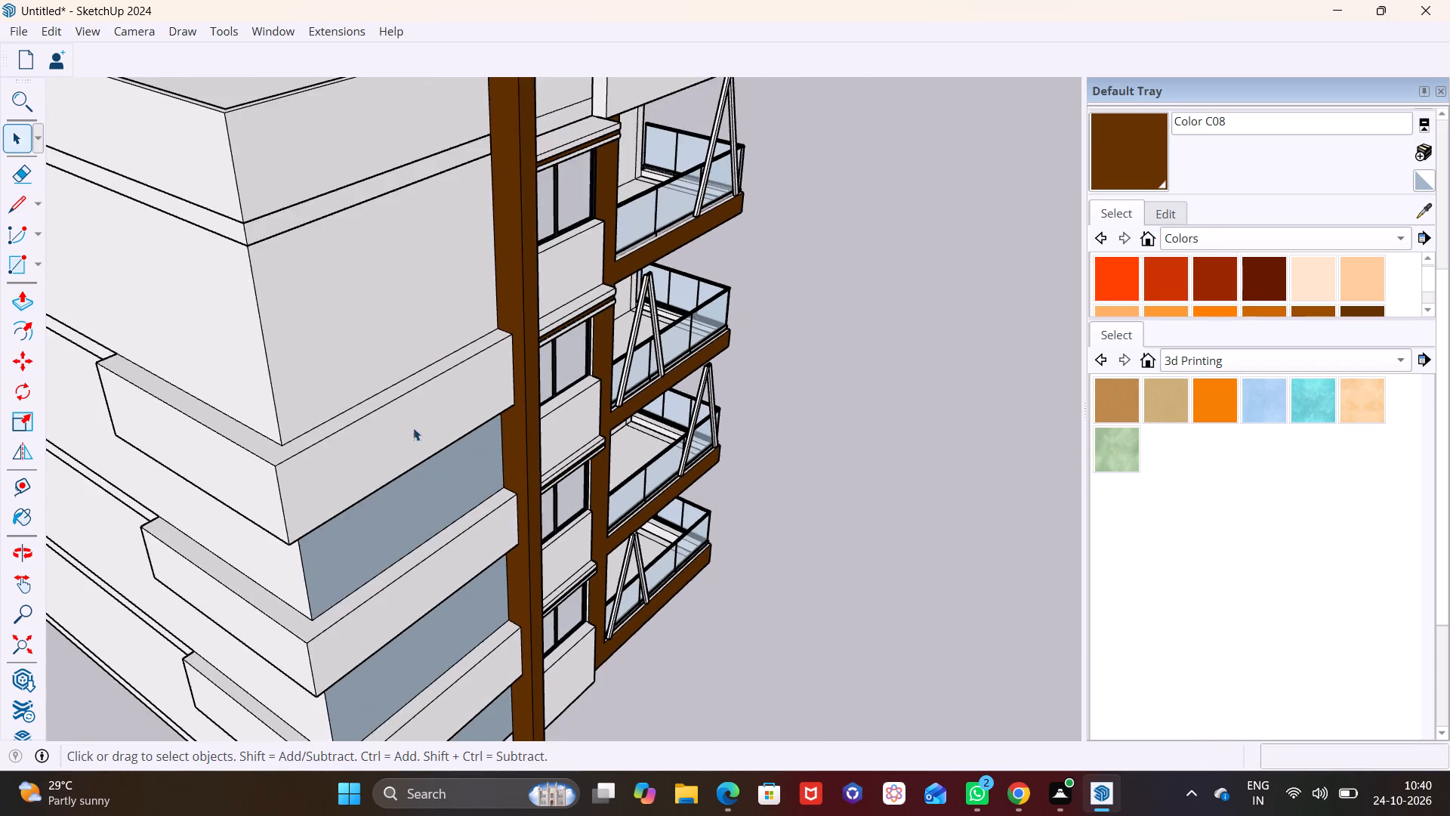
pyautogui.moveTo(393, 478); pyautogui.dragTo(426, 507, button='middle')
pyautogui.click(411, 491)
pyautogui.click(35, 297)
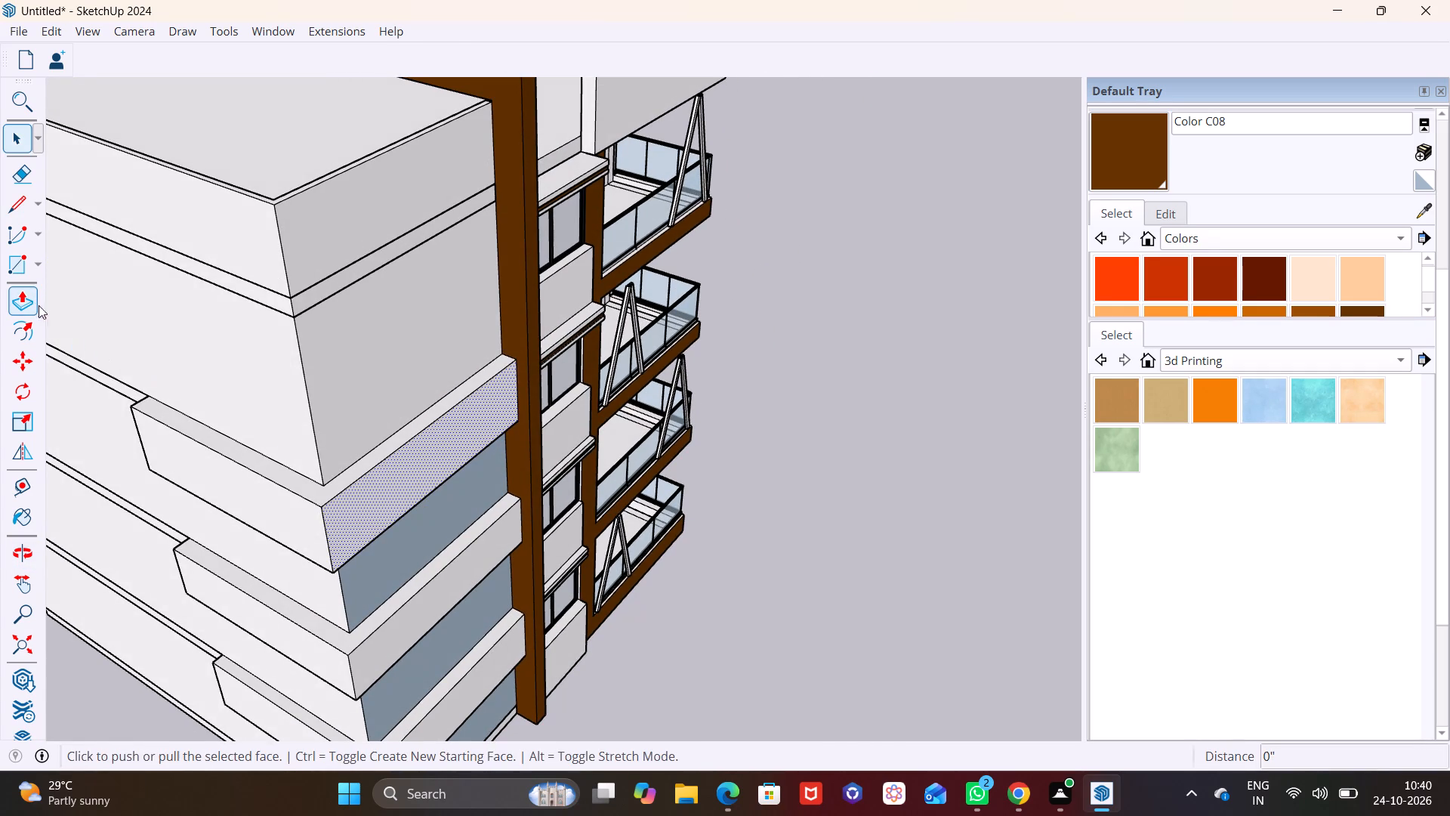
pyautogui.moveTo(336, 481); pyautogui.dragTo(376, 317, button='middle')
pyautogui.click(421, 349)
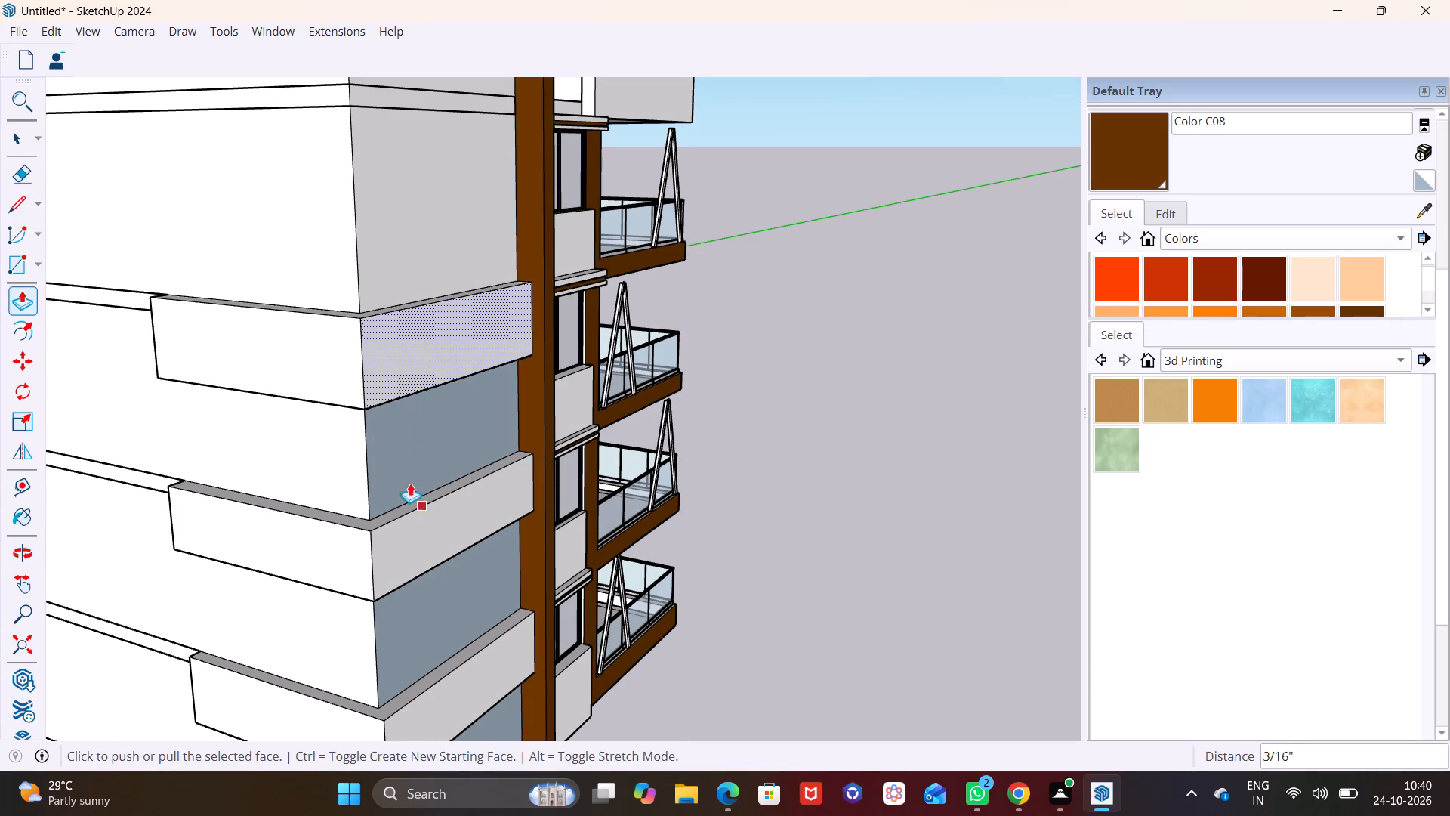
pyautogui.click(384, 337)
pyautogui.click(423, 503)
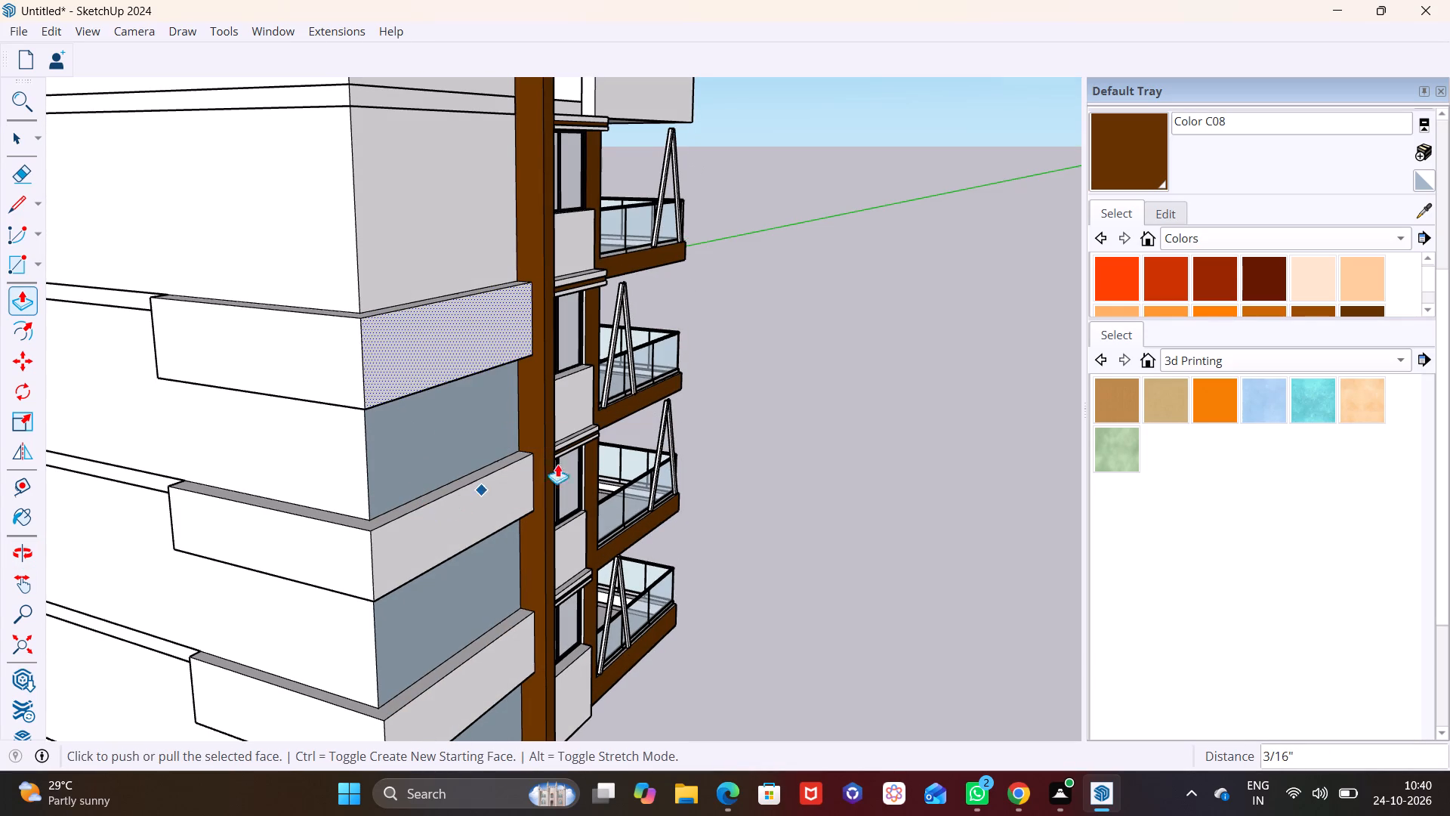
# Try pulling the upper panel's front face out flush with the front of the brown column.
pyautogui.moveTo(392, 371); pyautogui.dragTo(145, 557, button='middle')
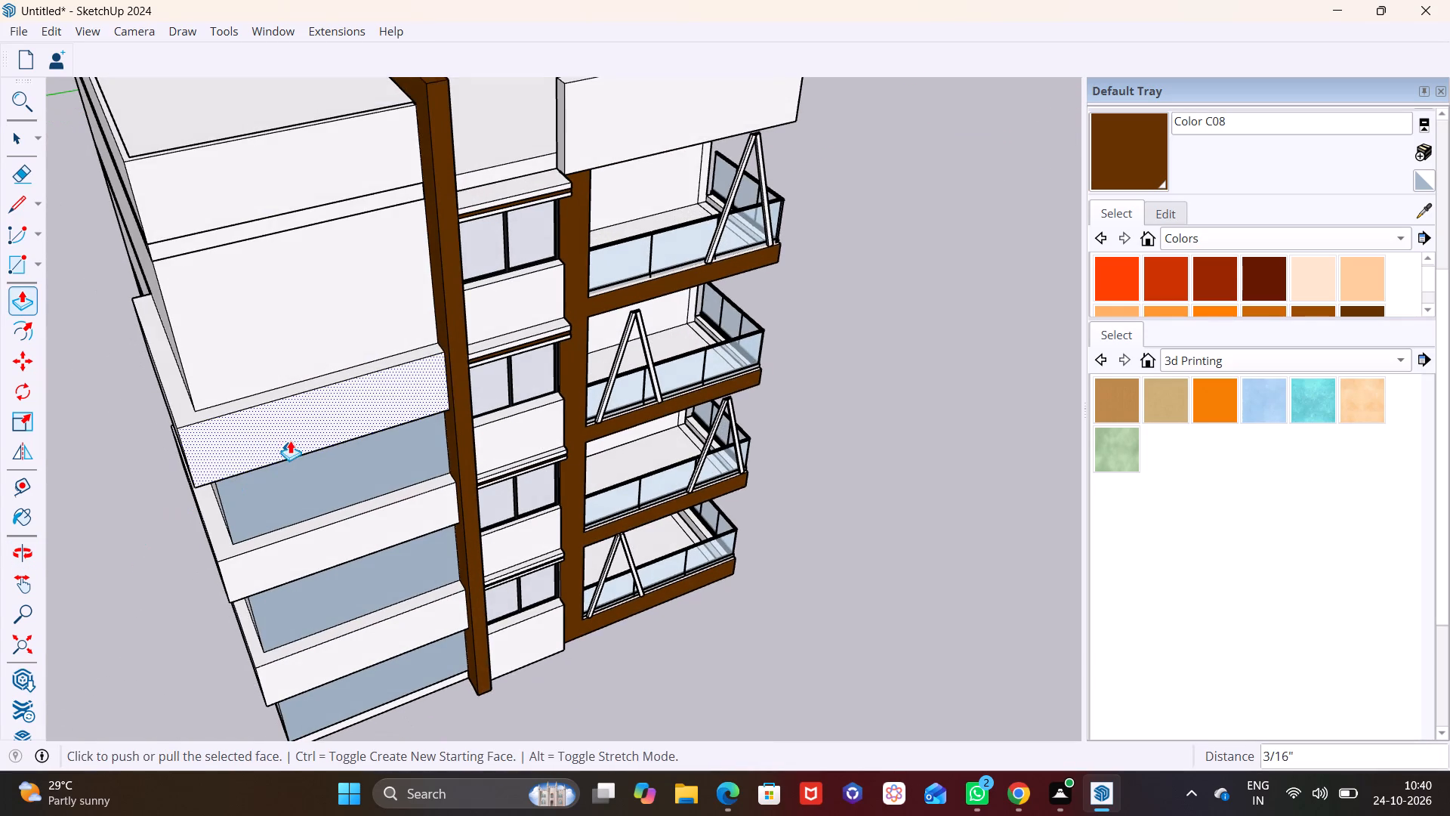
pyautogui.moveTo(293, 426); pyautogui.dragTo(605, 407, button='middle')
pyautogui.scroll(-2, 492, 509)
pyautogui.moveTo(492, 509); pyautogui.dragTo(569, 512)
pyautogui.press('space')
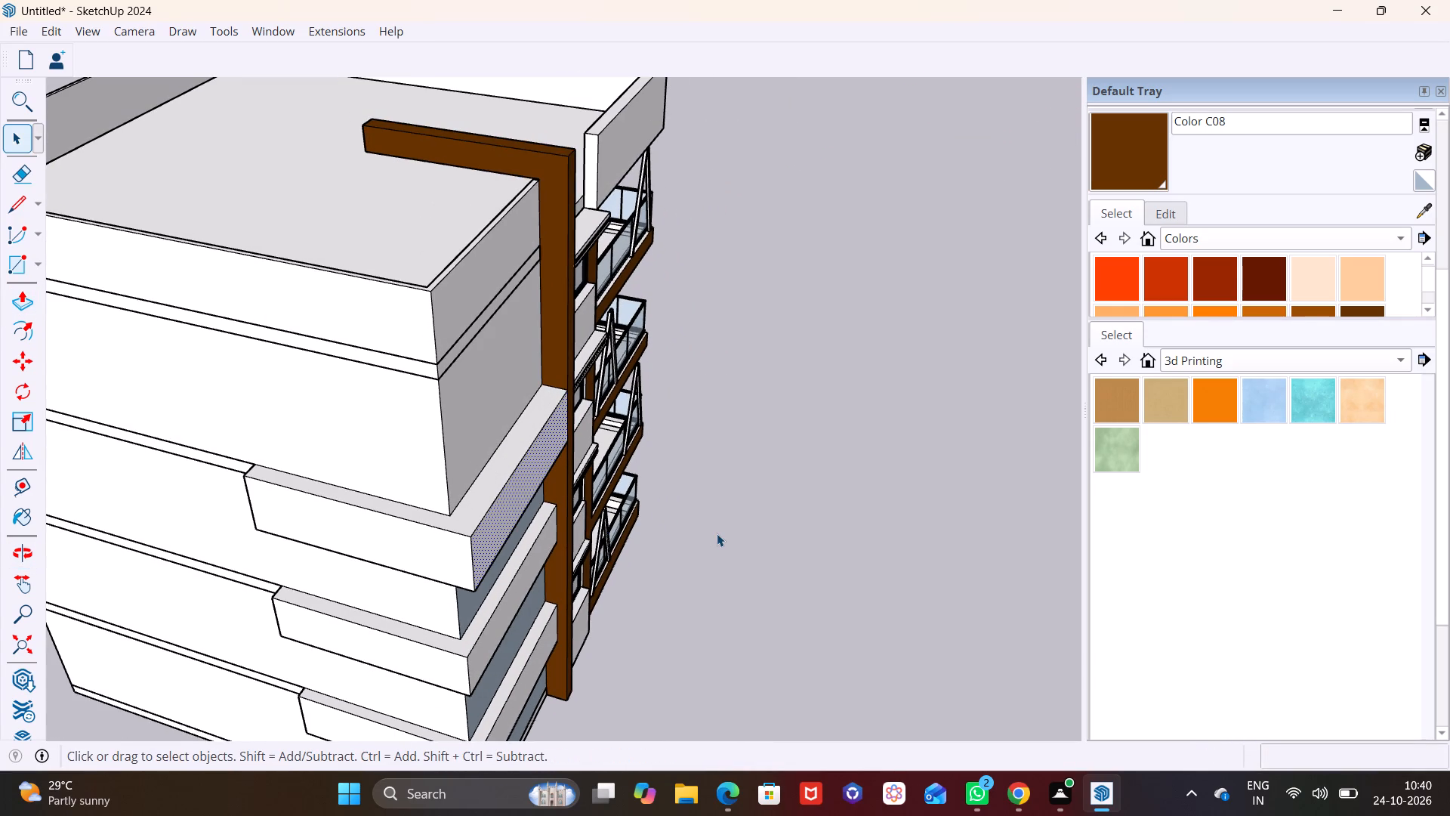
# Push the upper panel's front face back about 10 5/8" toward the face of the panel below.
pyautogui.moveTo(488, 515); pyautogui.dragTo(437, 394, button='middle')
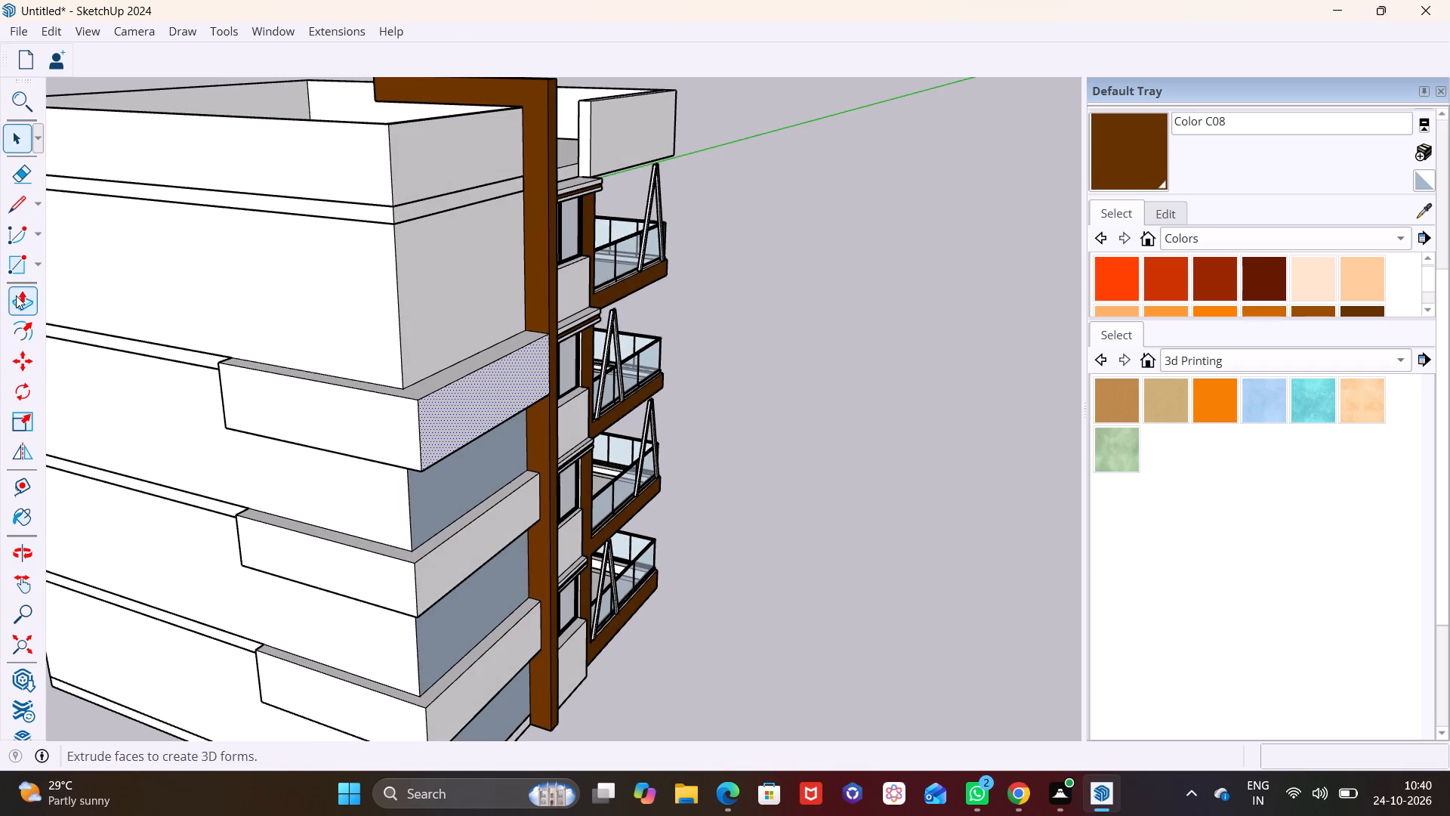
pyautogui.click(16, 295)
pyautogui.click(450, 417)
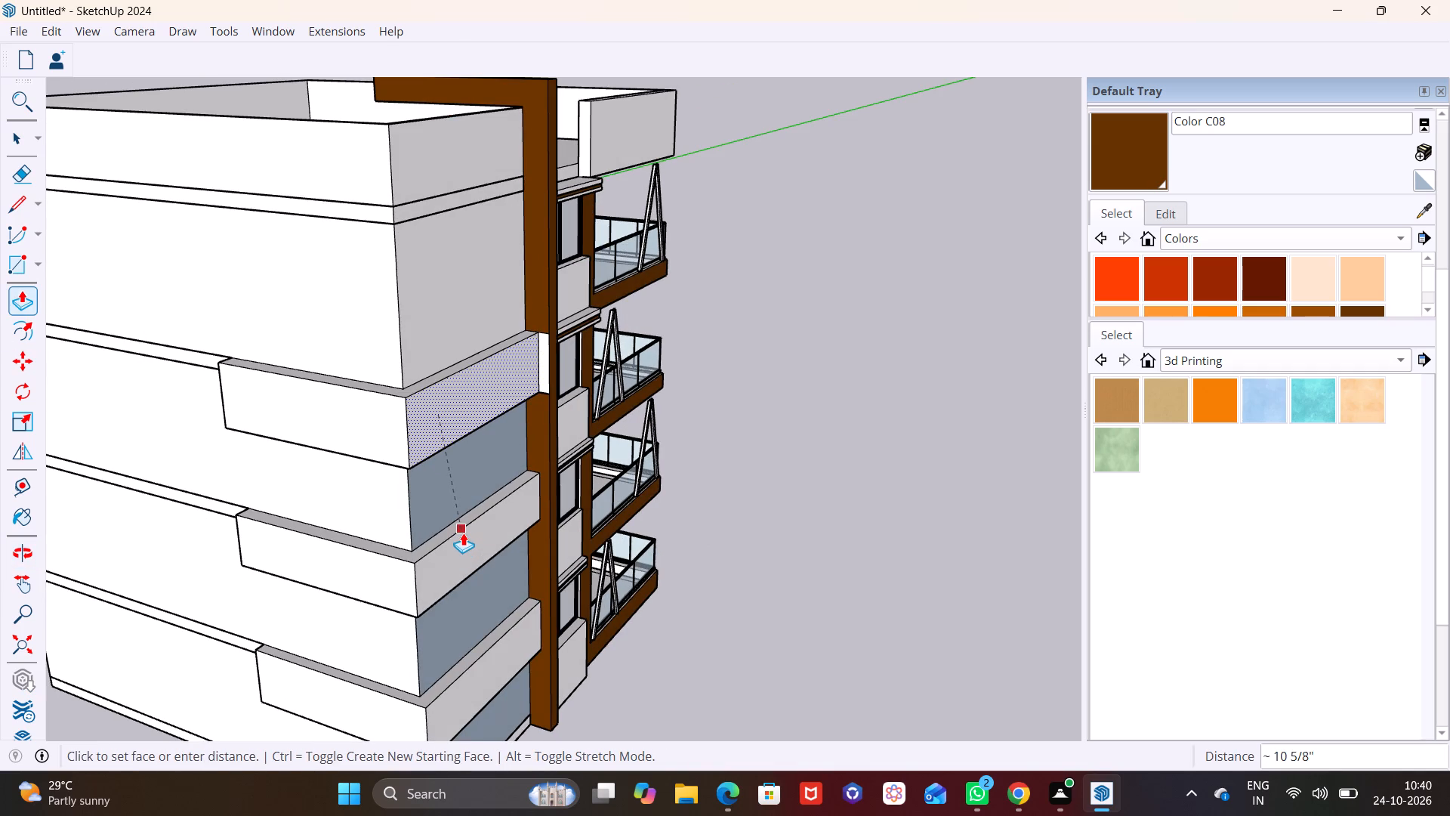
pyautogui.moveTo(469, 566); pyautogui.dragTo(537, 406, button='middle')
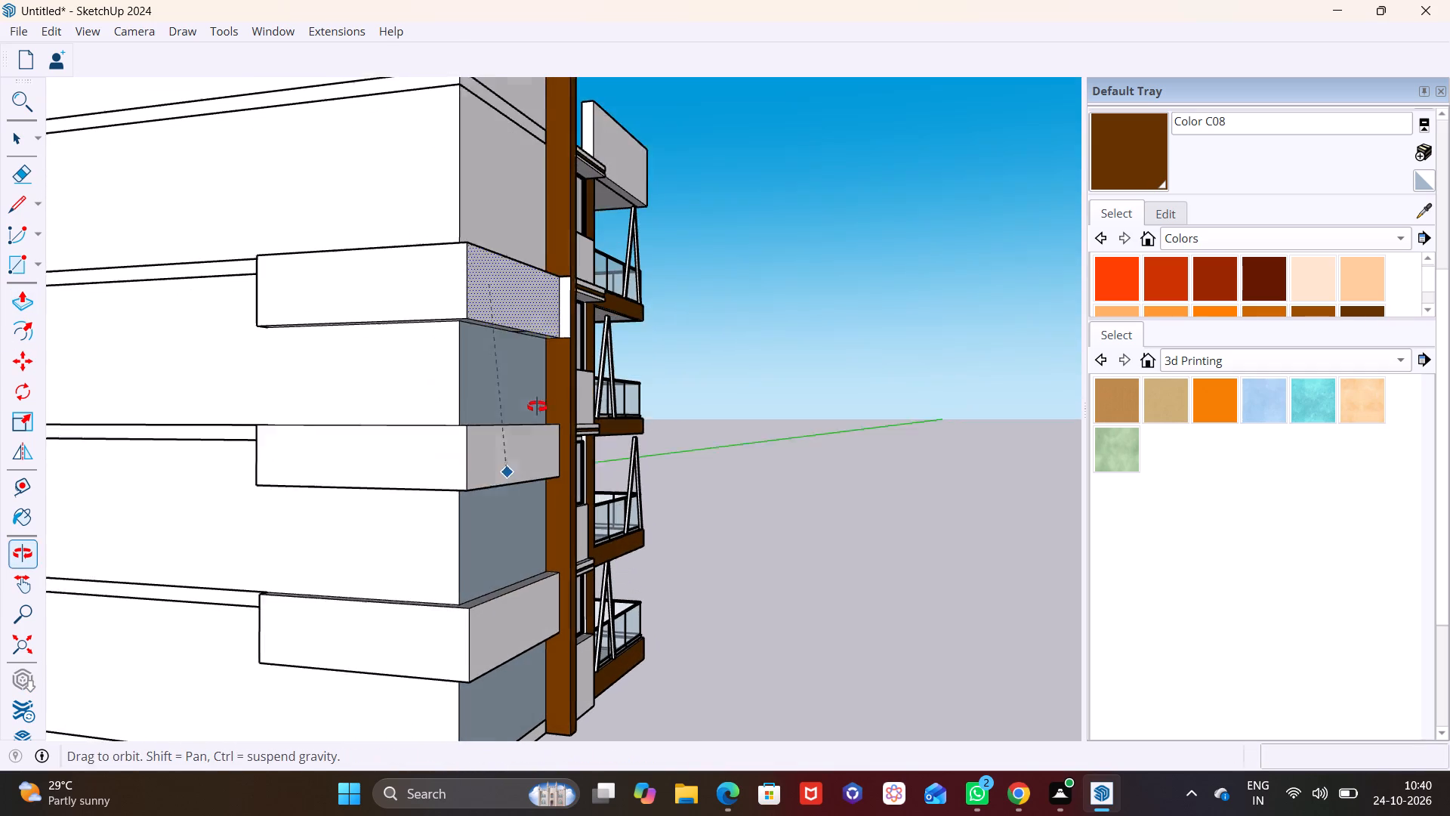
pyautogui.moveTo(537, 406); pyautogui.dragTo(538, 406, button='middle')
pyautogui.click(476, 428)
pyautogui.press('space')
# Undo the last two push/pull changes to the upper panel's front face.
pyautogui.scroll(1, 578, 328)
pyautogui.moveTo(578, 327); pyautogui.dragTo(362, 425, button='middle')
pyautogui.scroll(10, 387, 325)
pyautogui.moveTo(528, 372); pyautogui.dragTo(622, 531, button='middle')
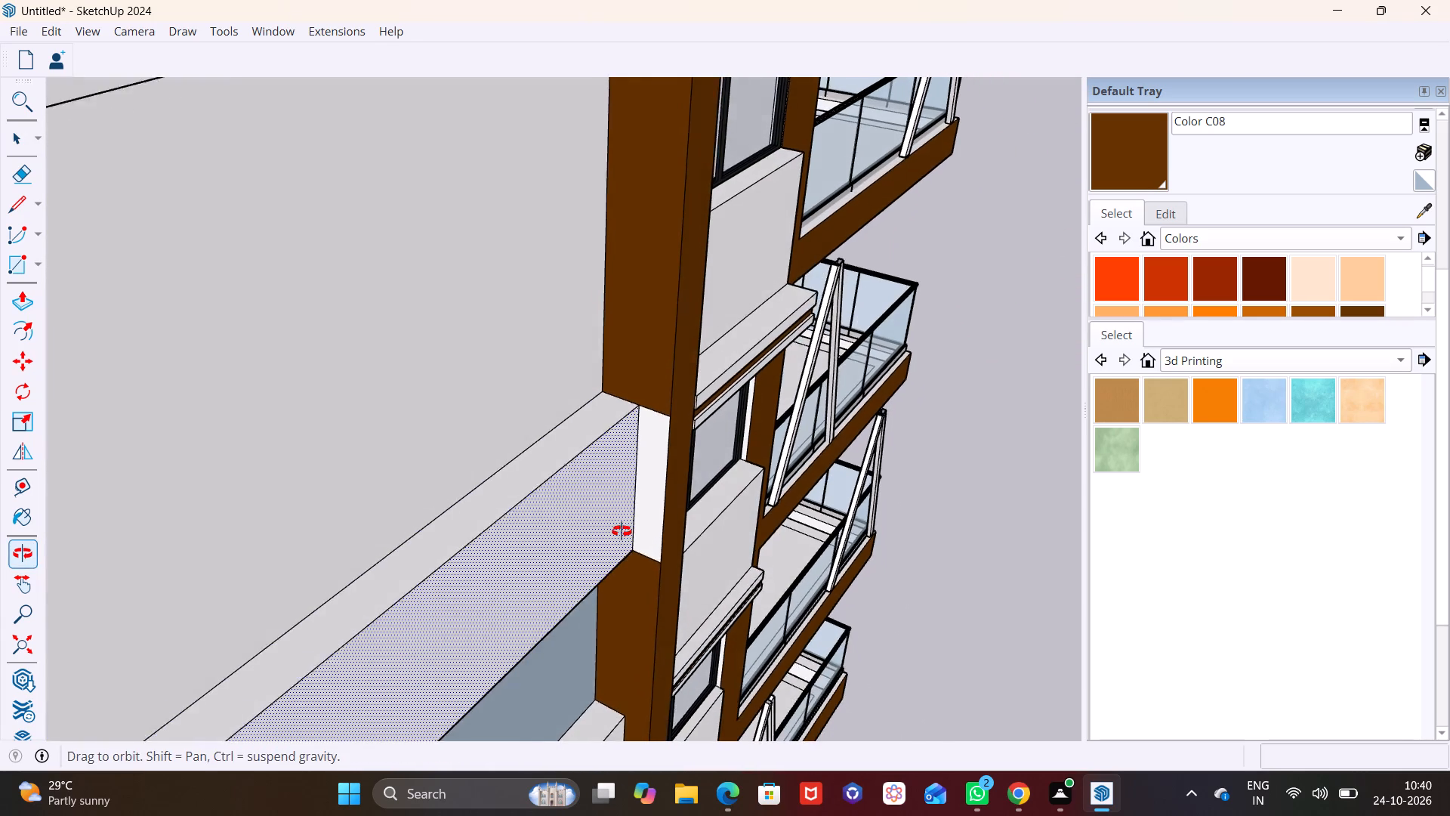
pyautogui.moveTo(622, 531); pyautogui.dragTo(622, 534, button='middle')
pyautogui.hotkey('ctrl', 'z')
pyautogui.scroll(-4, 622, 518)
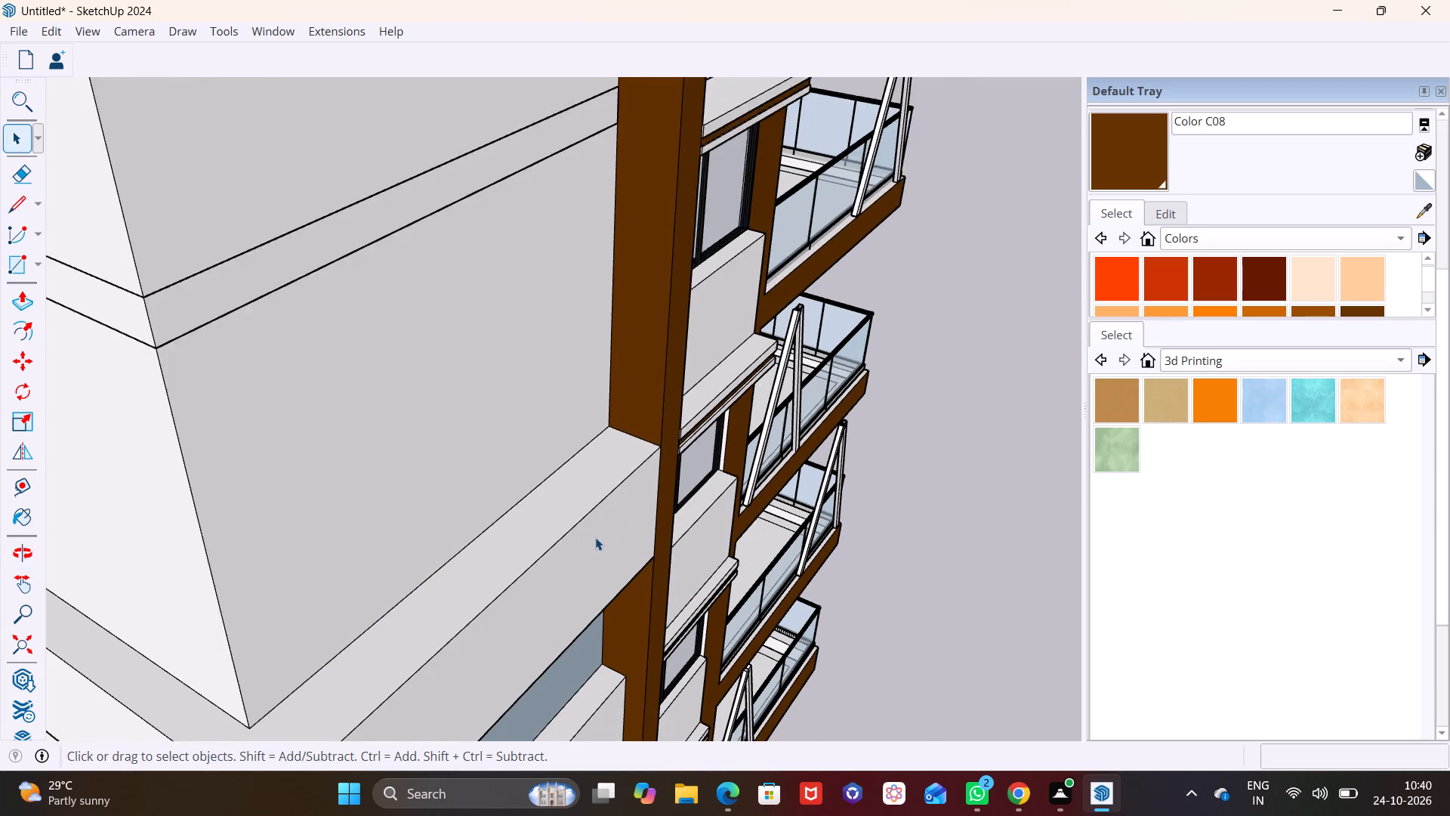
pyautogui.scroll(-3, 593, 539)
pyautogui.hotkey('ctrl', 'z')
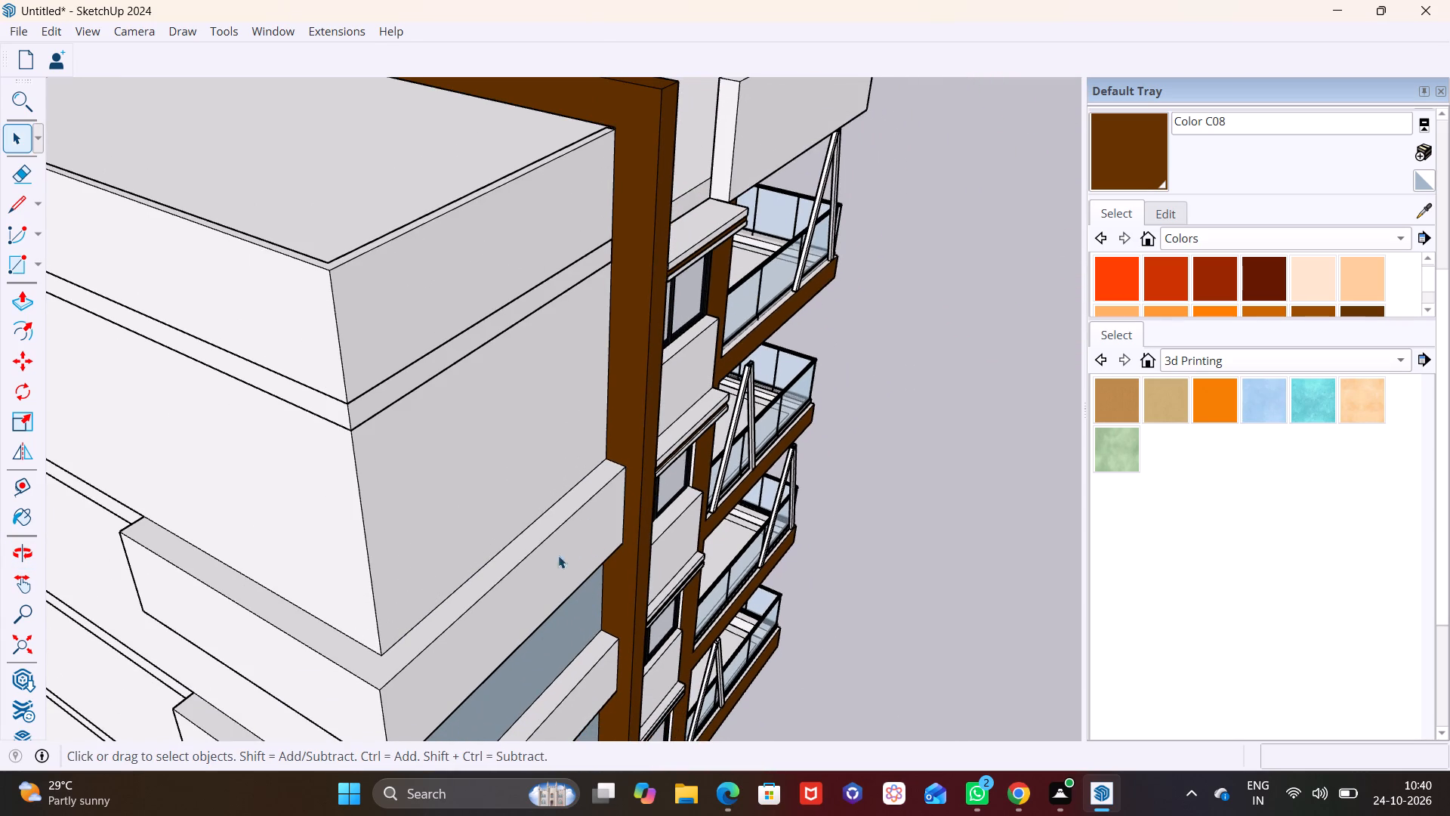
# Examine the wrapped corner panels and the plain top band of the building from several angles.
pyautogui.moveTo(486, 580); pyautogui.dragTo(523, 397, button='middle')
pyautogui.scroll(-2, 519, 422)
pyautogui.moveTo(498, 428); pyautogui.dragTo(464, 216, button='middle')
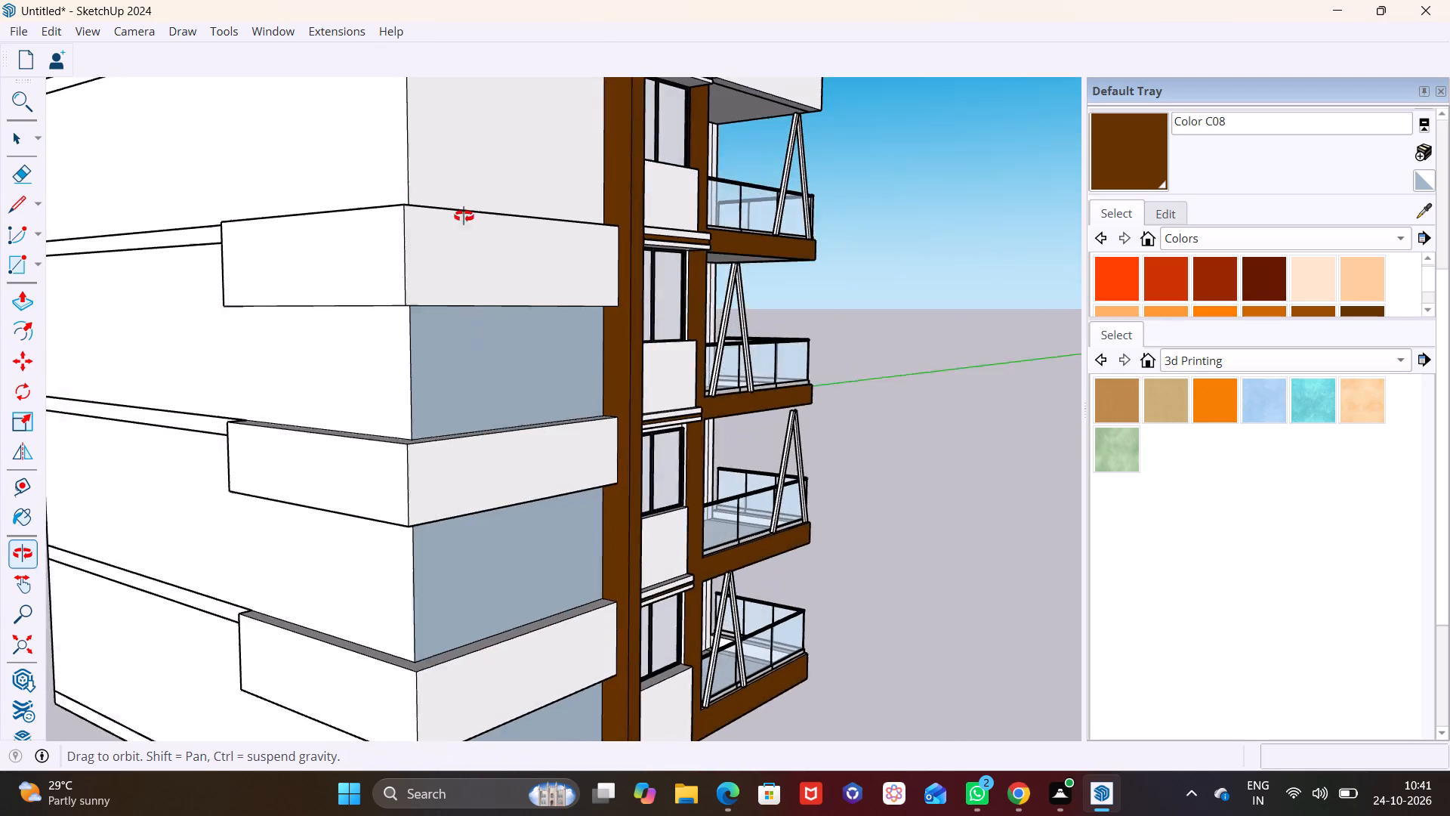
pyautogui.moveTo(464, 216); pyautogui.dragTo(536, 213, button='middle')
pyautogui.scroll(-8, 564, 391)
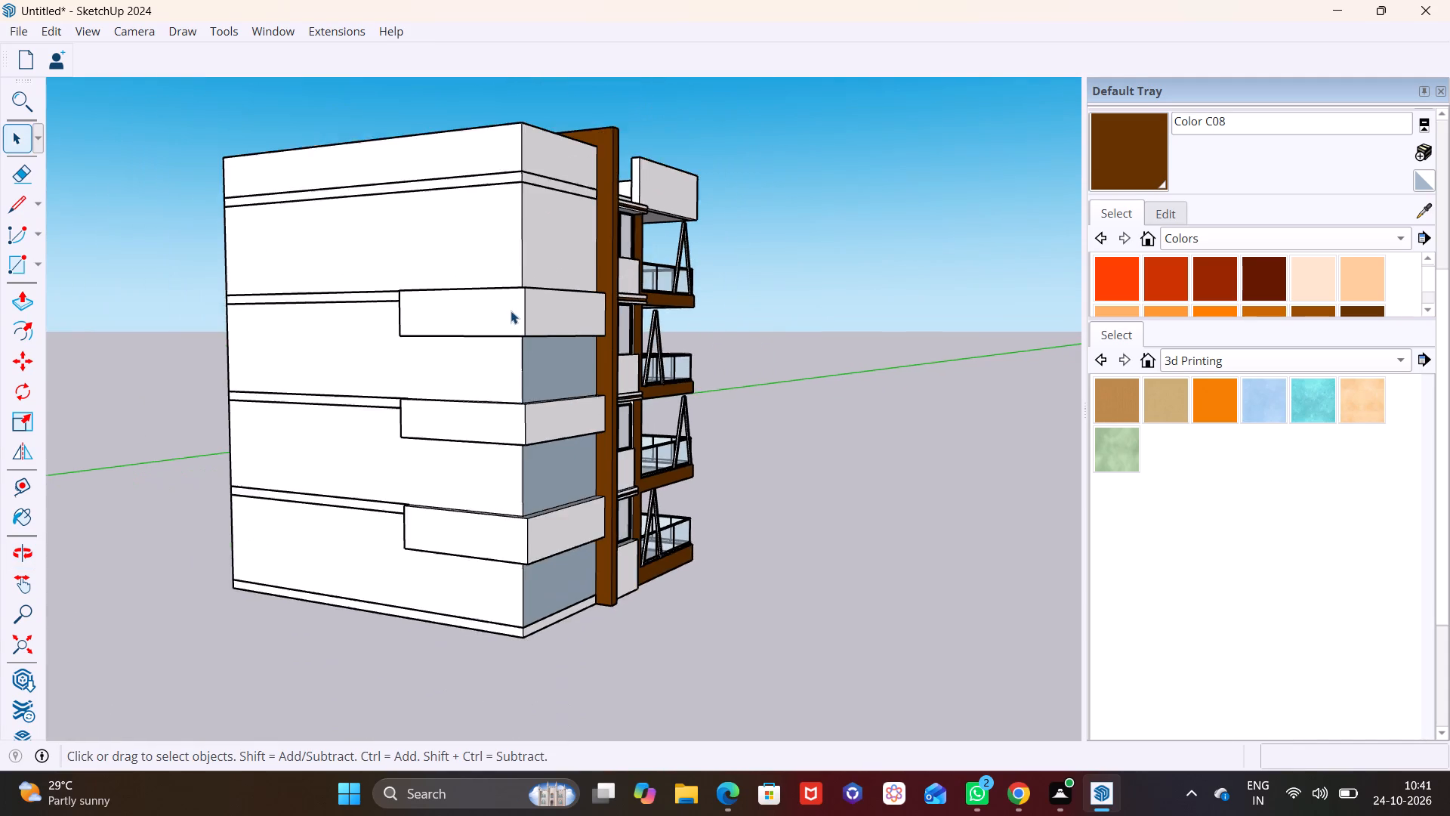
pyautogui.keyDown('shift'); pyautogui.moveTo(541, 300); pyautogui.dragTo(514, 421, button='middle'); pyautogui.keyUp('shift')
pyautogui.moveTo(517, 425); pyautogui.dragTo(455, 614, button='middle')
pyautogui.scroll(9, 467, 420)
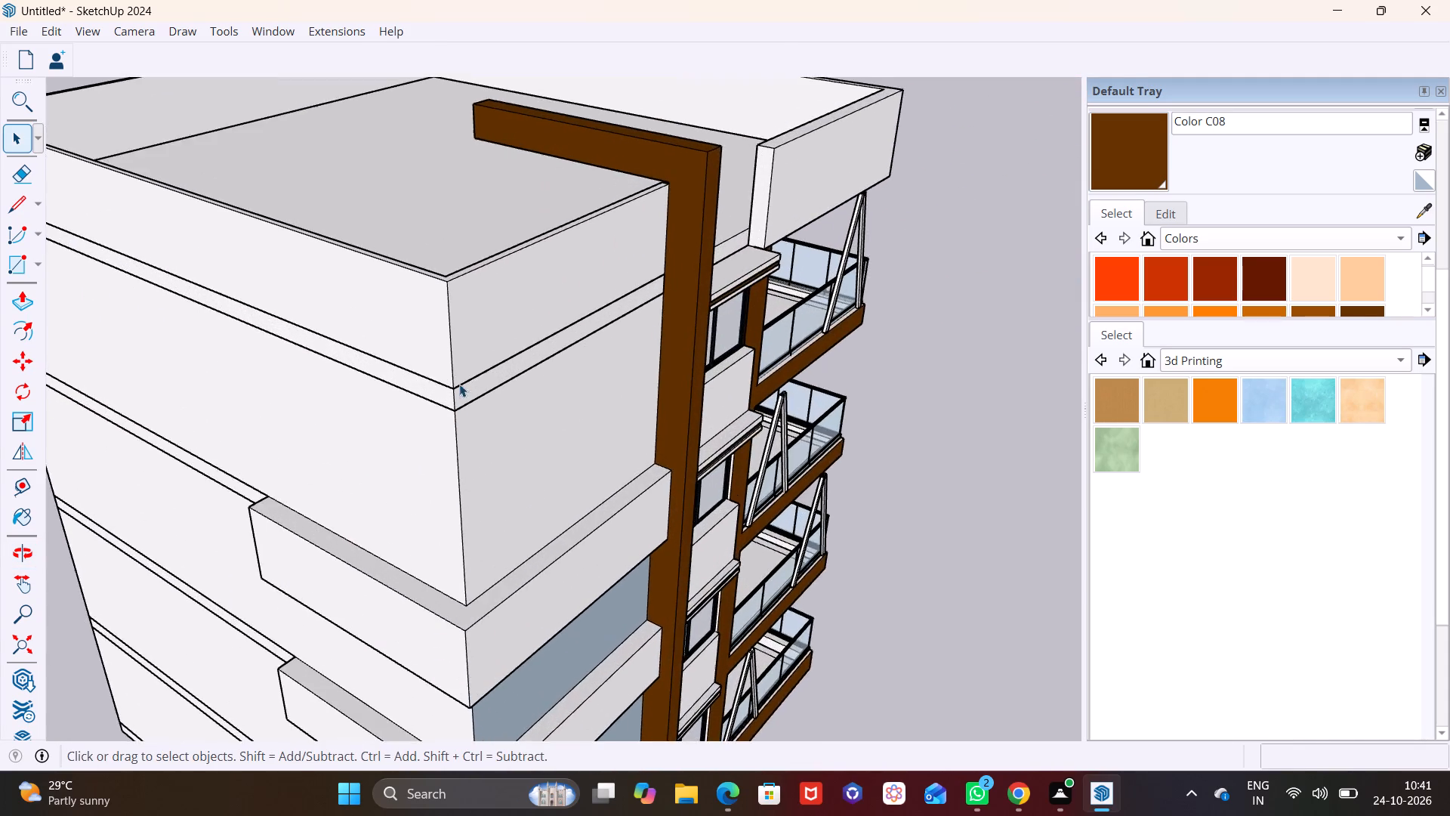
# Draw a rectangle about 1' high over the top floor band on the front wall, from the brown column to the building corner.
pyautogui.moveTo(452, 380); pyautogui.dragTo(444, 251, button='middle')
pyautogui.keyDown('shift'); pyautogui.moveTo(449, 260); pyautogui.dragTo(375, 438, button='middle'); pyautogui.keyUp('shift')
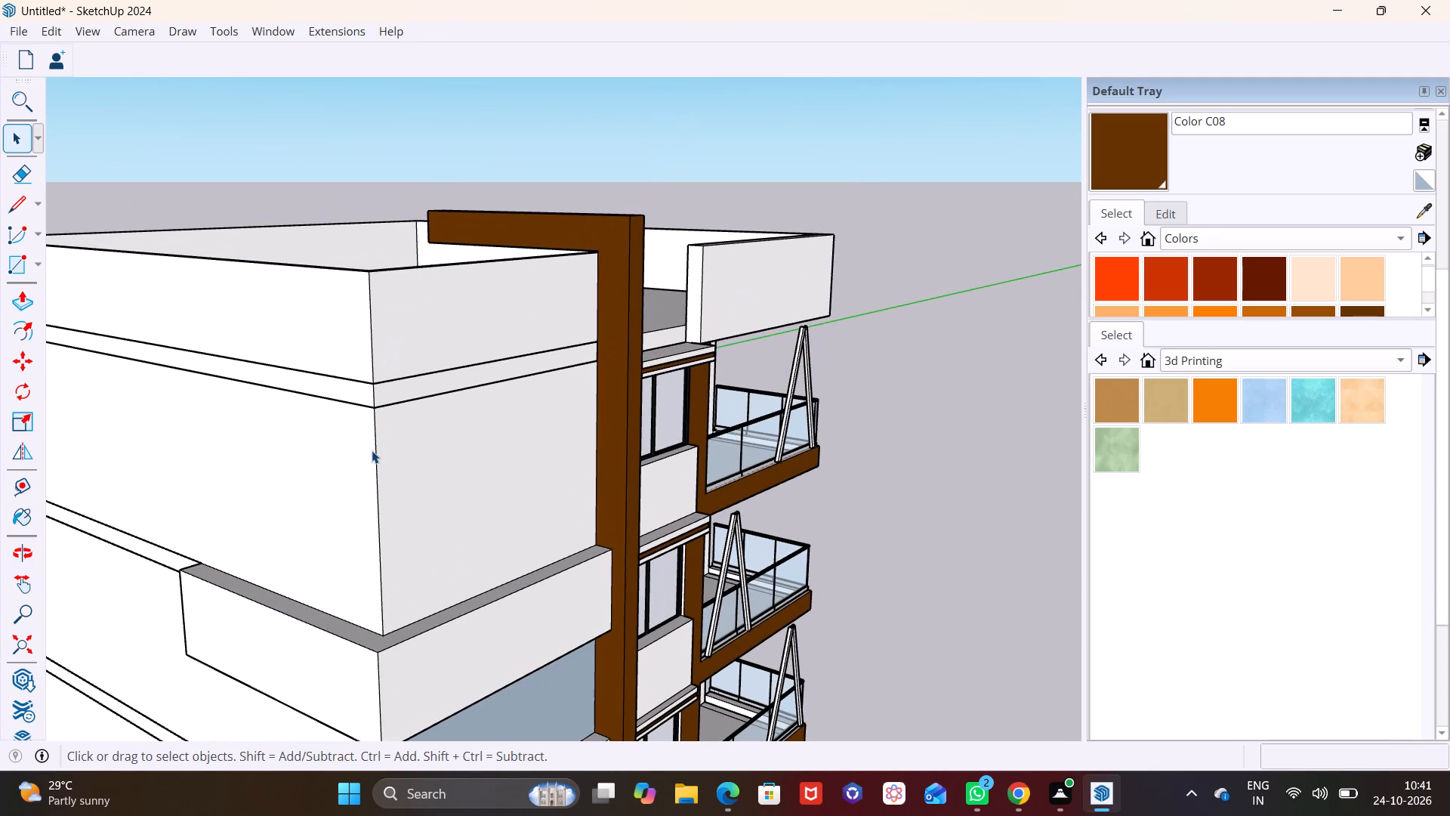
pyautogui.moveTo(373, 447); pyautogui.dragTo(393, 403, button='middle')
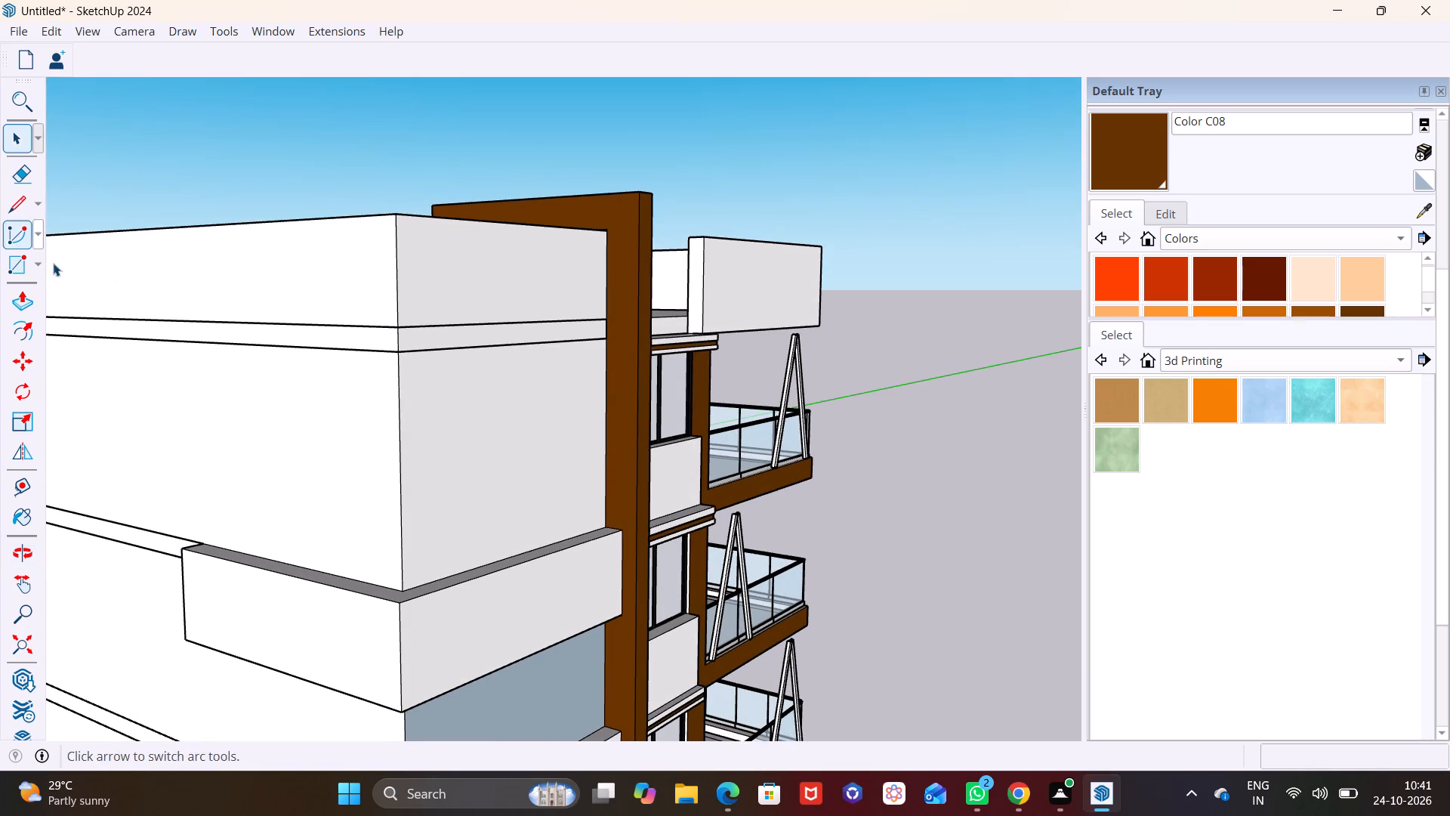
pyautogui.click(41, 258)
pyautogui.moveTo(45, 295); pyautogui.dragTo(57, 295)
pyautogui.scroll(6, 723, 320)
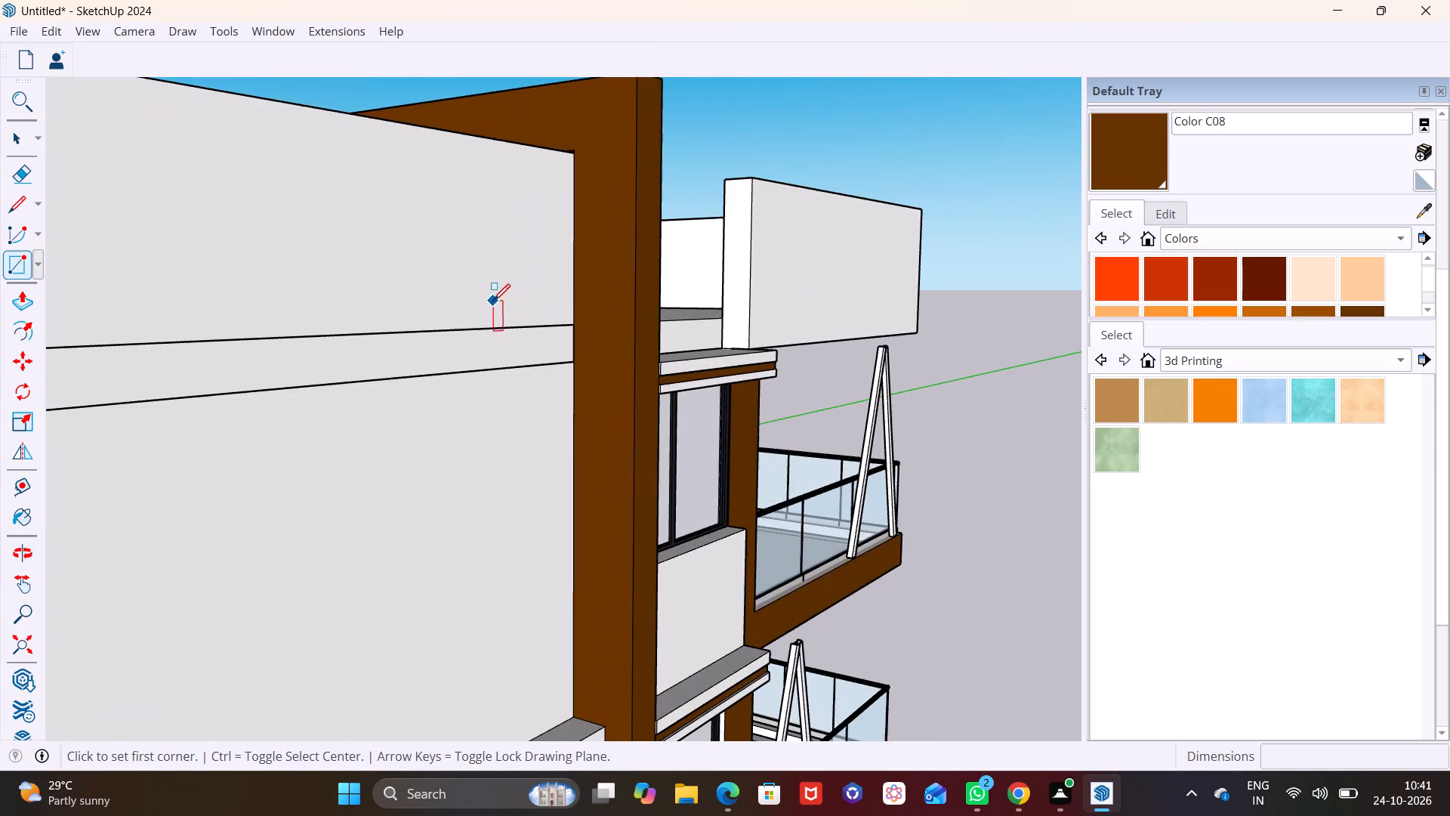
pyautogui.moveTo(473, 301); pyautogui.dragTo(407, 320, button='middle')
pyautogui.scroll(-10, 450, 323)
pyautogui.moveTo(472, 360); pyautogui.dragTo(519, 393, button='middle')
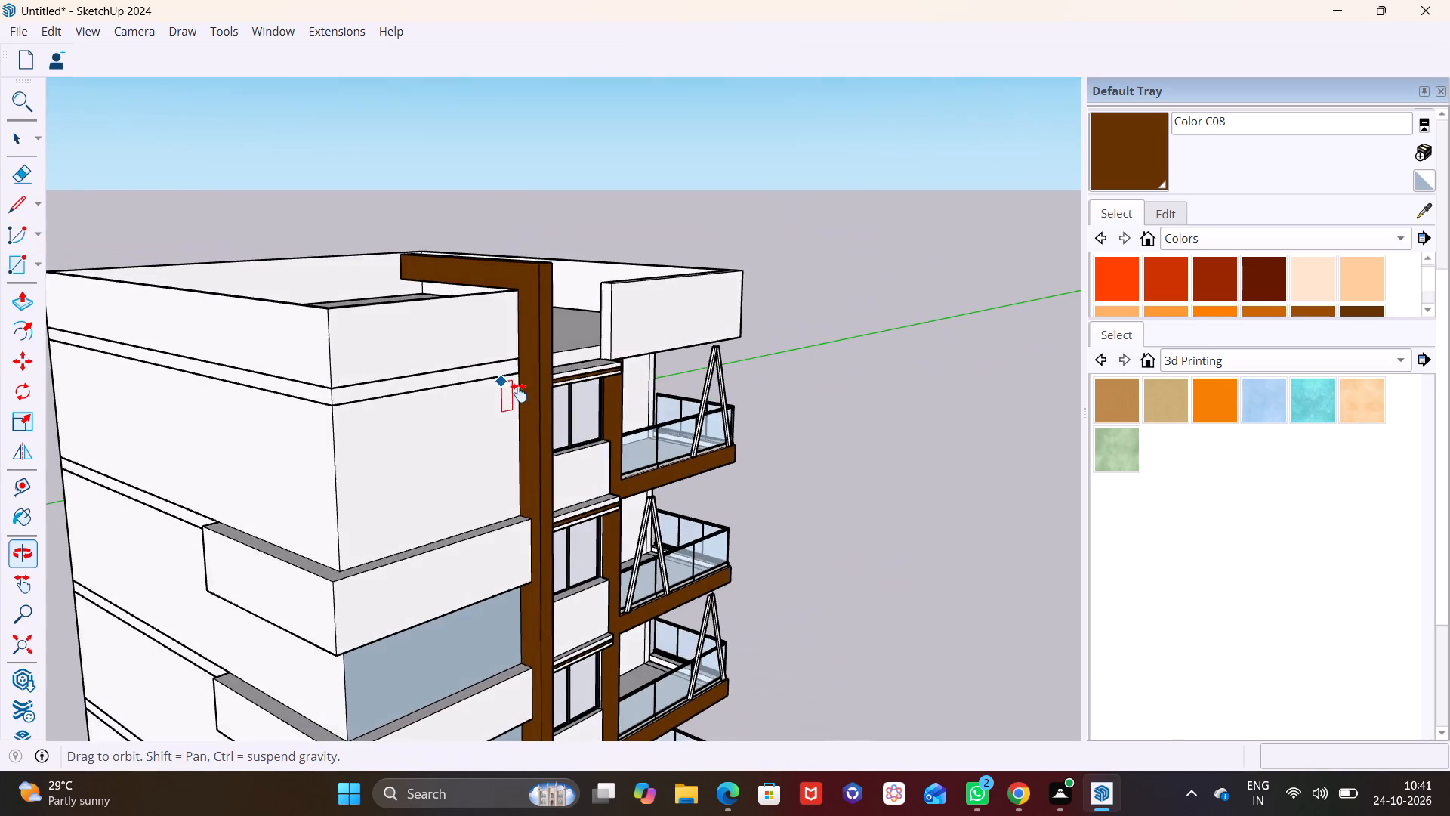
pyautogui.moveTo(519, 393); pyautogui.dragTo(575, 384, button='middle')
pyautogui.scroll(6, 579, 319)
pyautogui.moveTo(573, 367); pyautogui.dragTo(578, 233, button='middle')
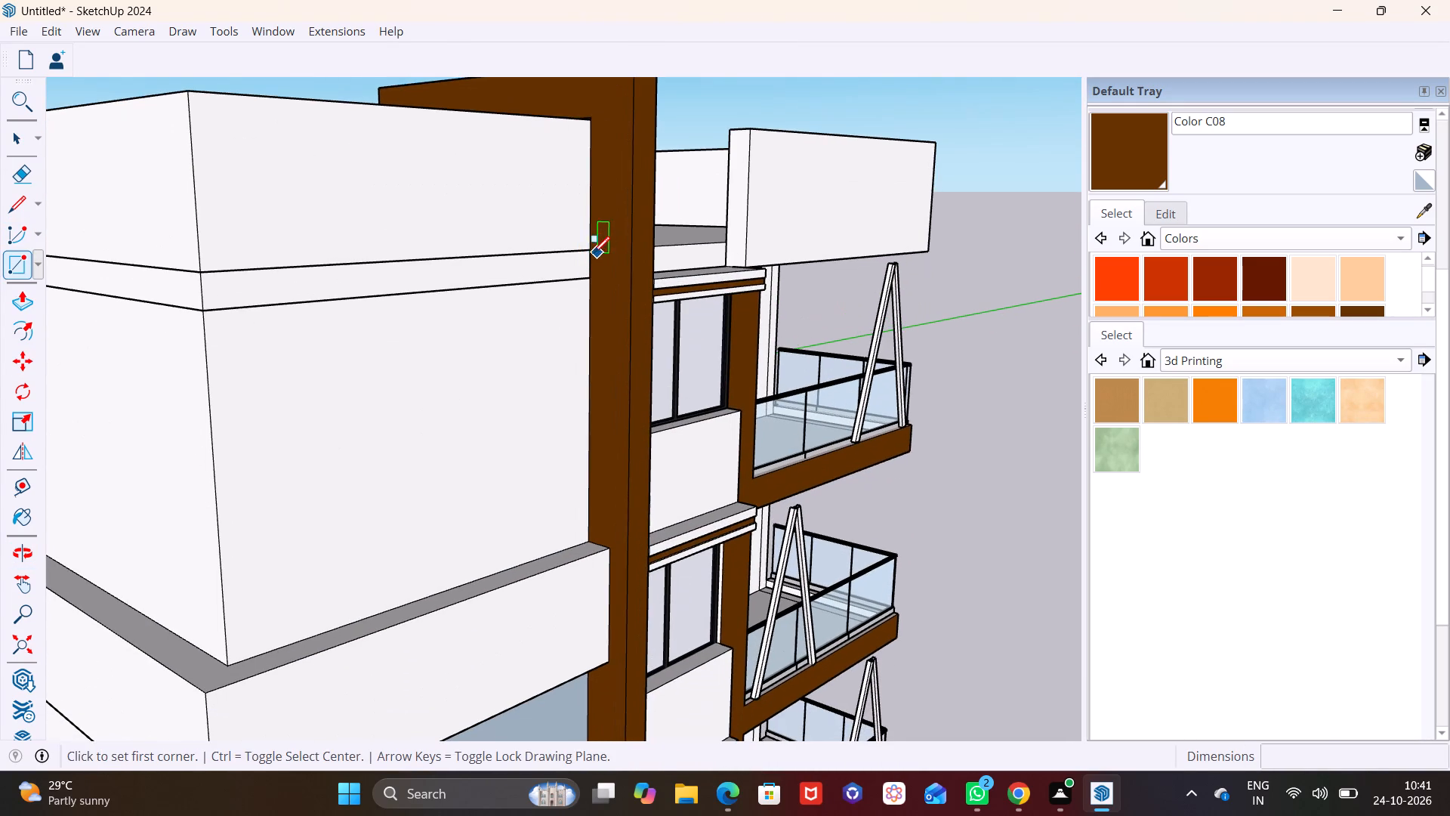
pyautogui.click(590, 253)
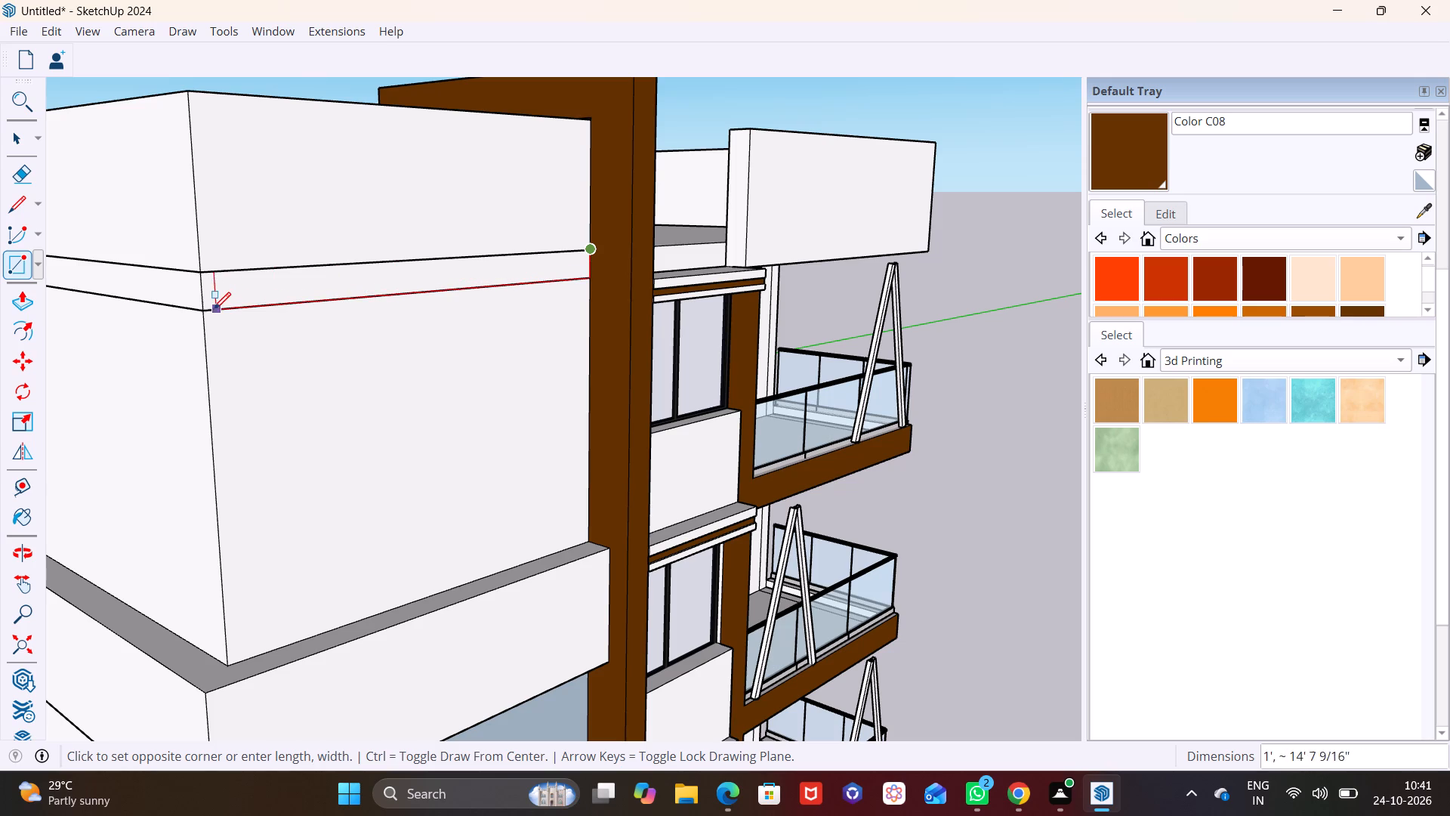
pyautogui.click(207, 310)
# Pull the top band strip out from the front wall to align with the front edge of the deep panel below.
pyautogui.press('space')
pyautogui.click(260, 283)
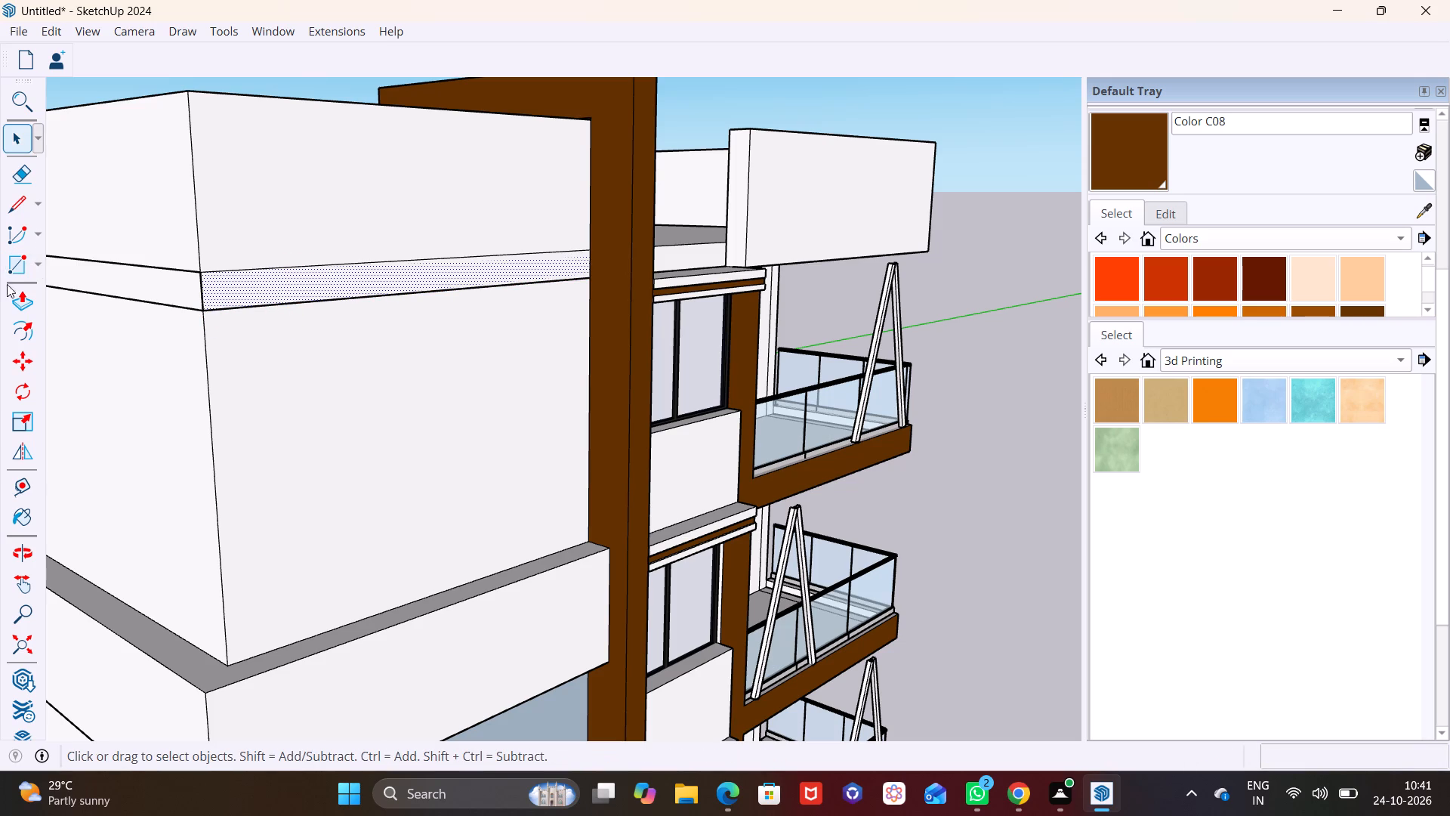
pyautogui.click(27, 295)
pyautogui.click(223, 277)
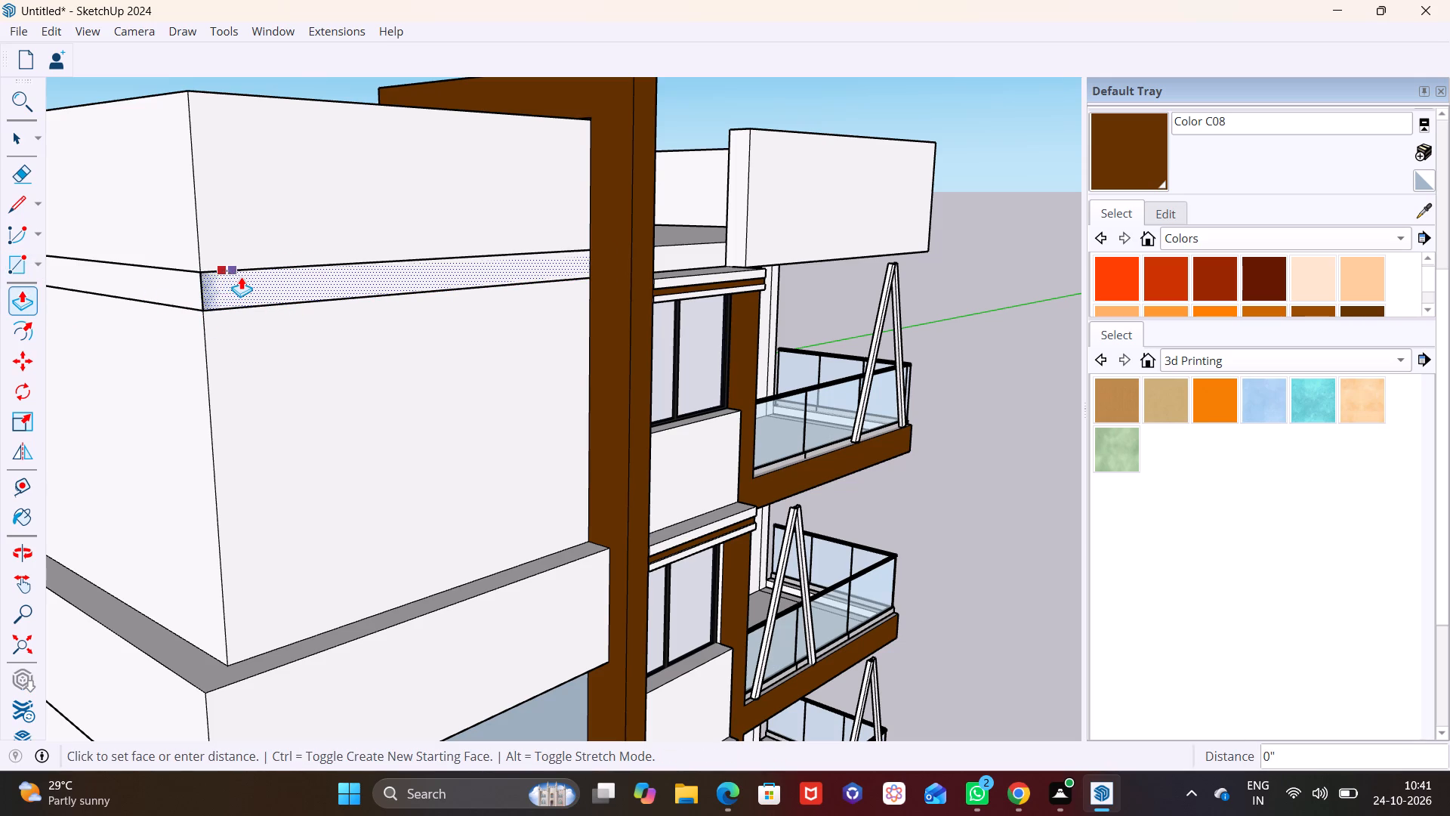
pyautogui.click(386, 626)
pyautogui.moveTo(248, 353); pyautogui.dragTo(237, 339, button='middle')
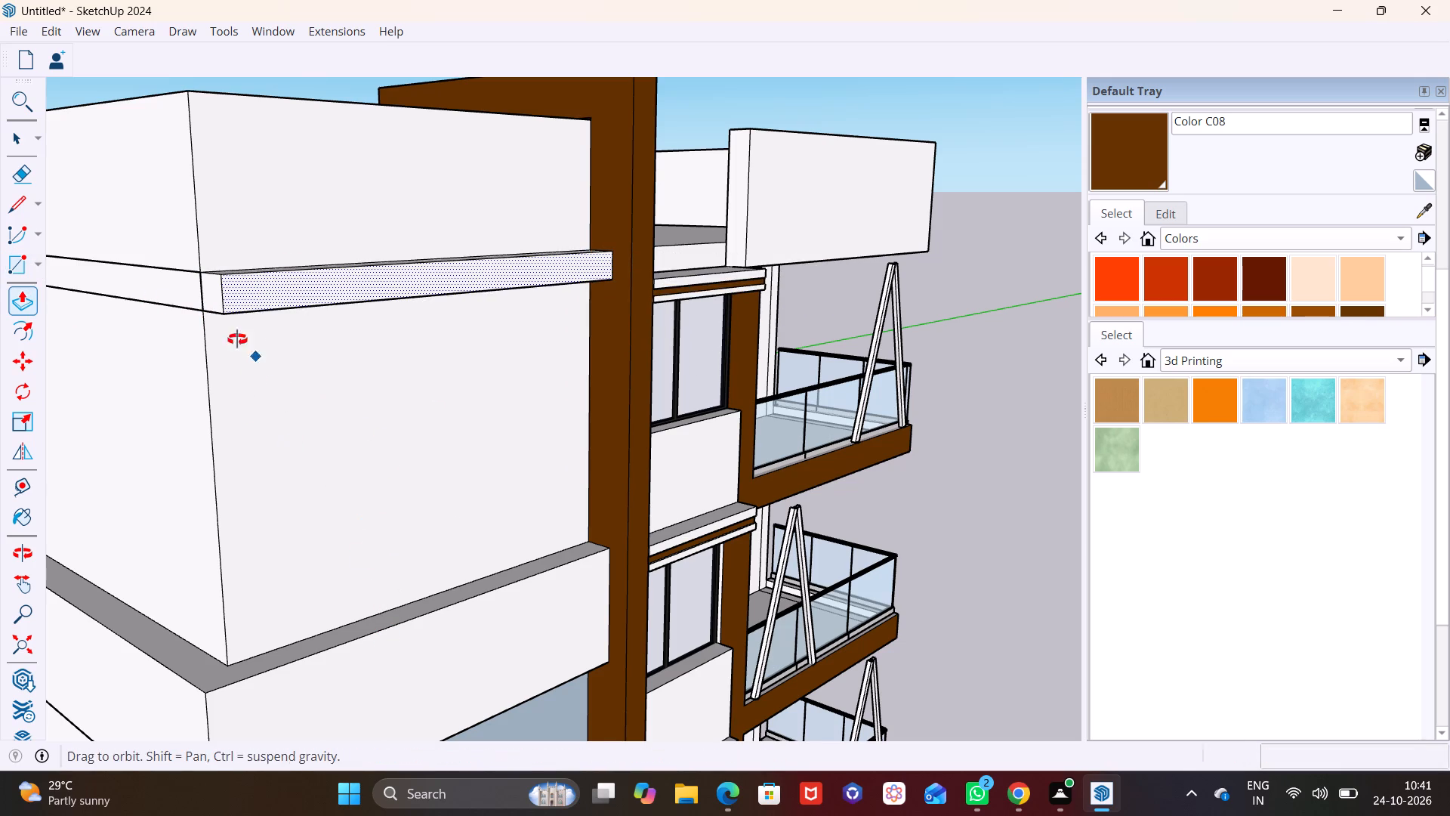
pyautogui.moveTo(237, 339); pyautogui.dragTo(239, 152, button='middle')
pyautogui.click(12, 137)
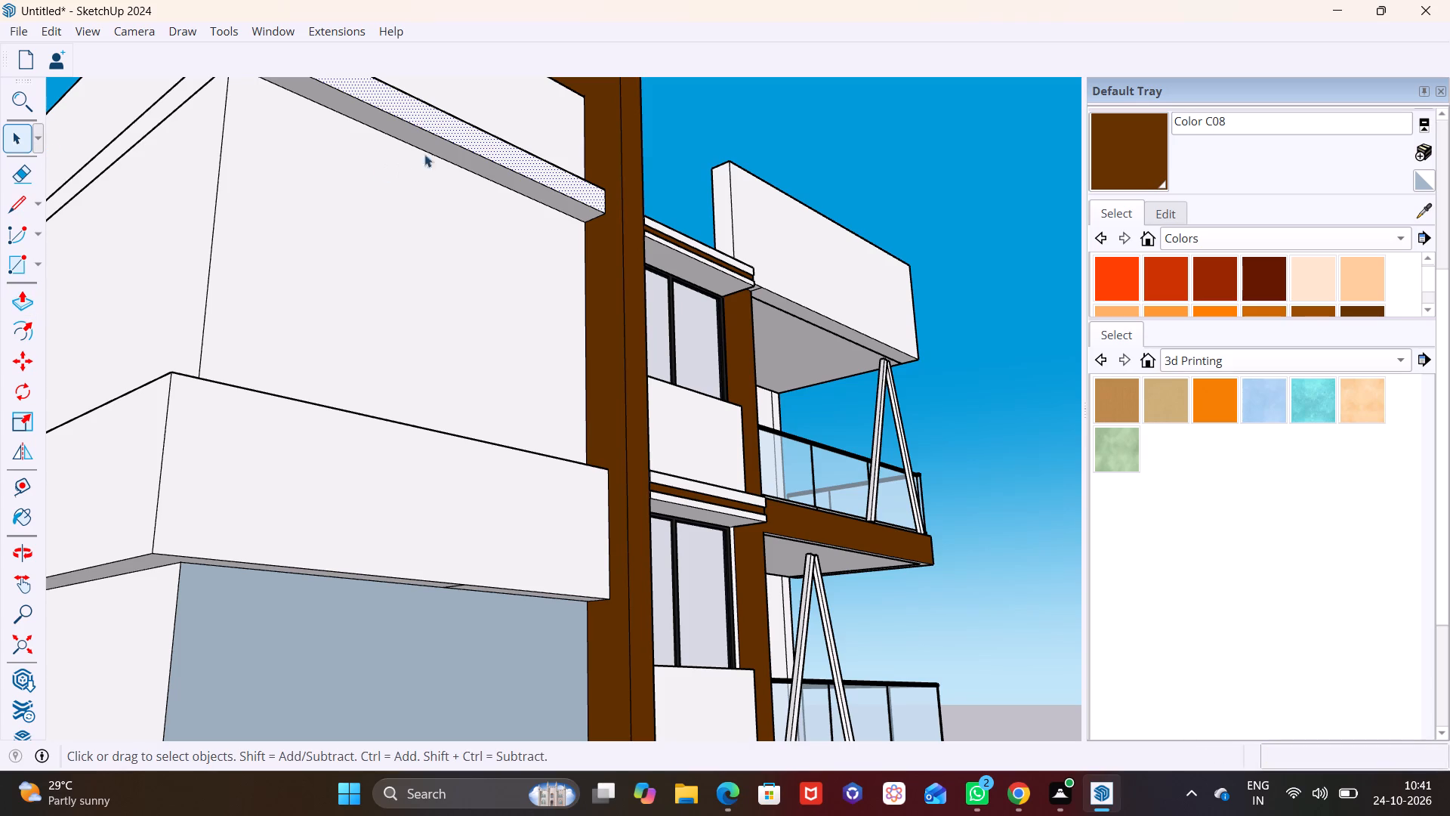
# Pull the underside of the projecting top band strip down about 3' 10" to turn it into a deep panel.
pyautogui.click(433, 147)
pyautogui.click(19, 308)
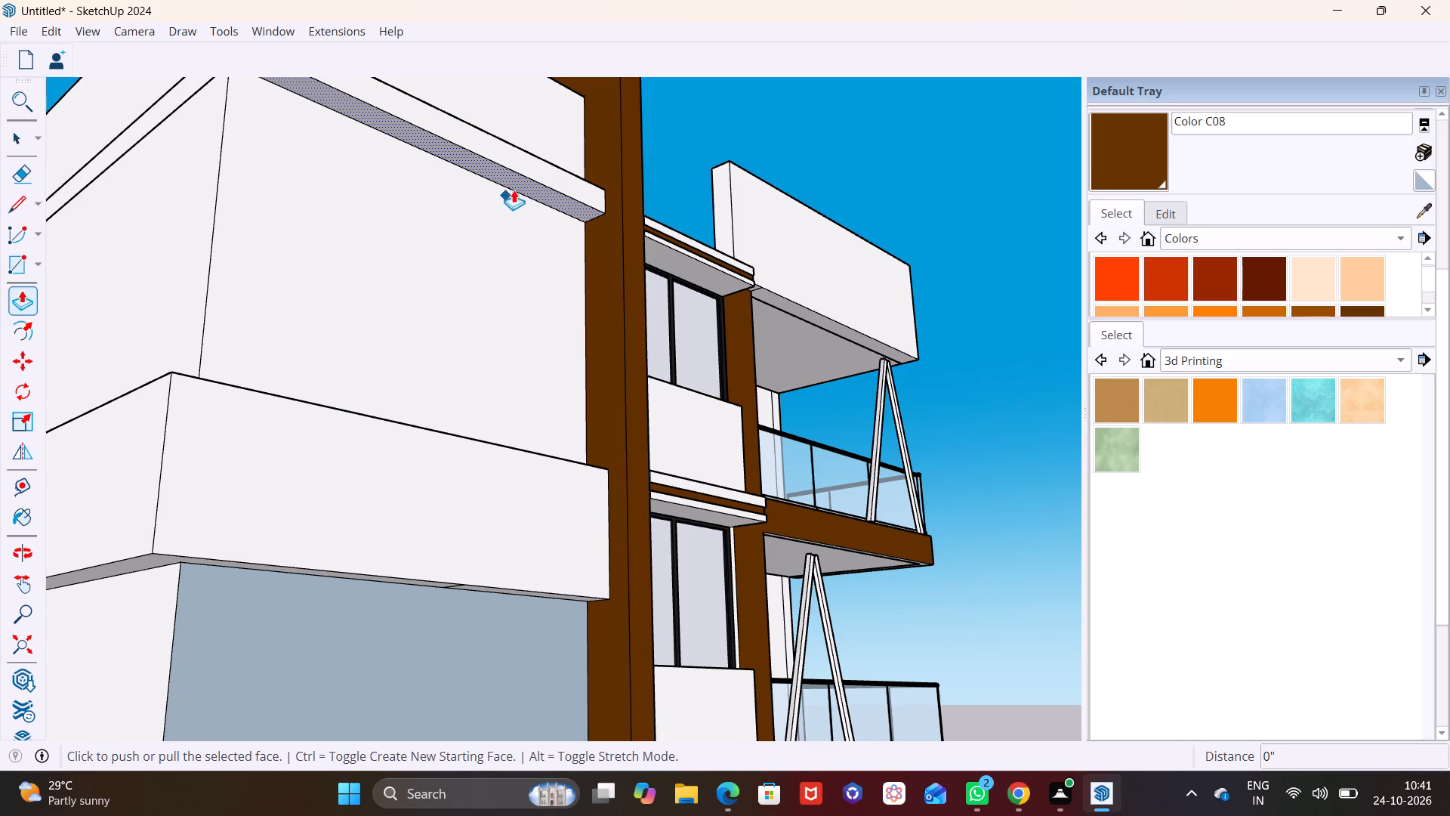
pyautogui.click(521, 184)
pyautogui.click(514, 283)
pyautogui.moveTo(398, 189); pyautogui.dragTo(433, 253, button='middle')
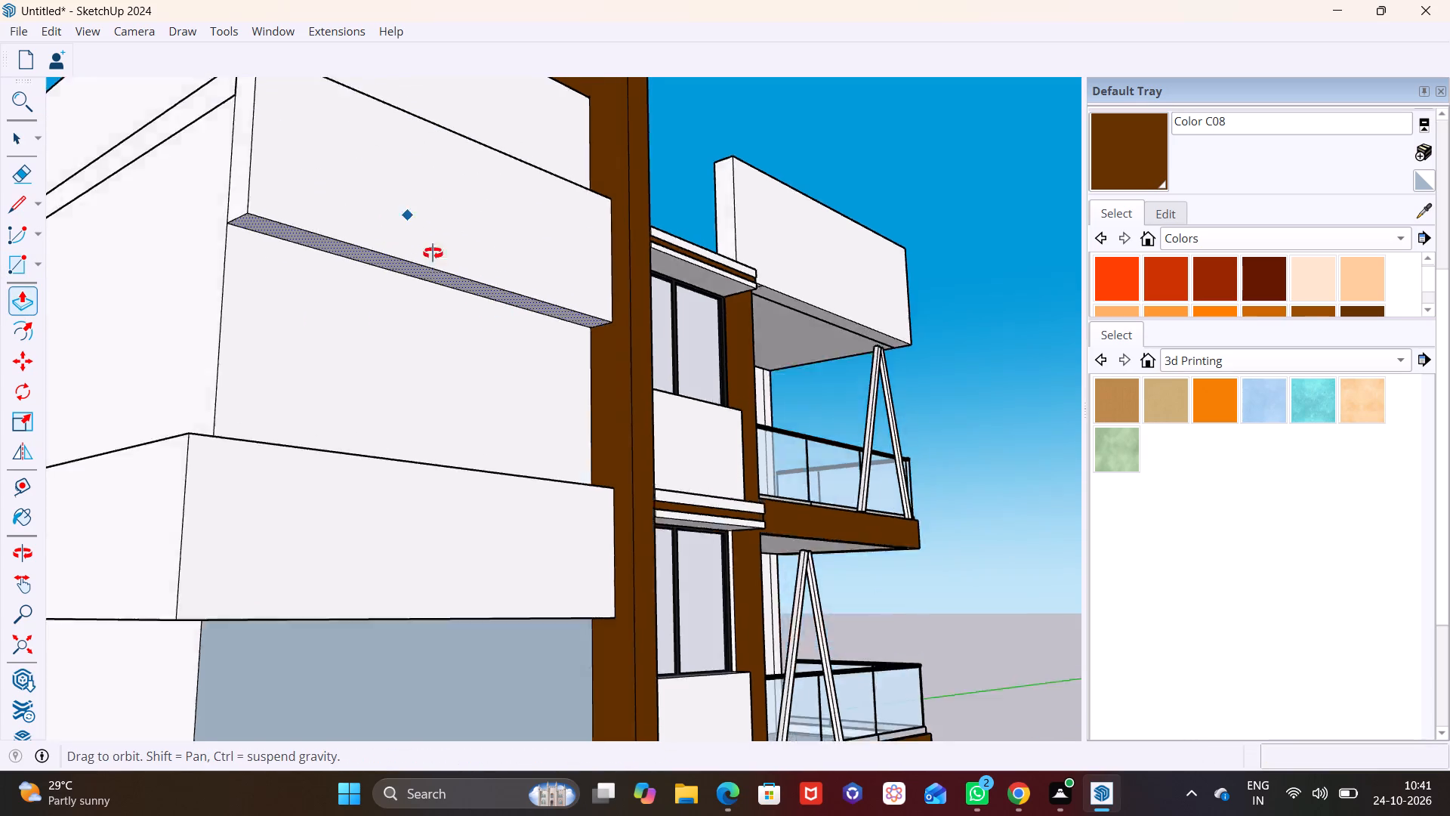
# Pull the end face of the upper panel out past the building corner by about 1' 6".
pyautogui.moveTo(433, 253); pyautogui.dragTo(796, 378, button='middle')
pyautogui.scroll(-3, 779, 345)
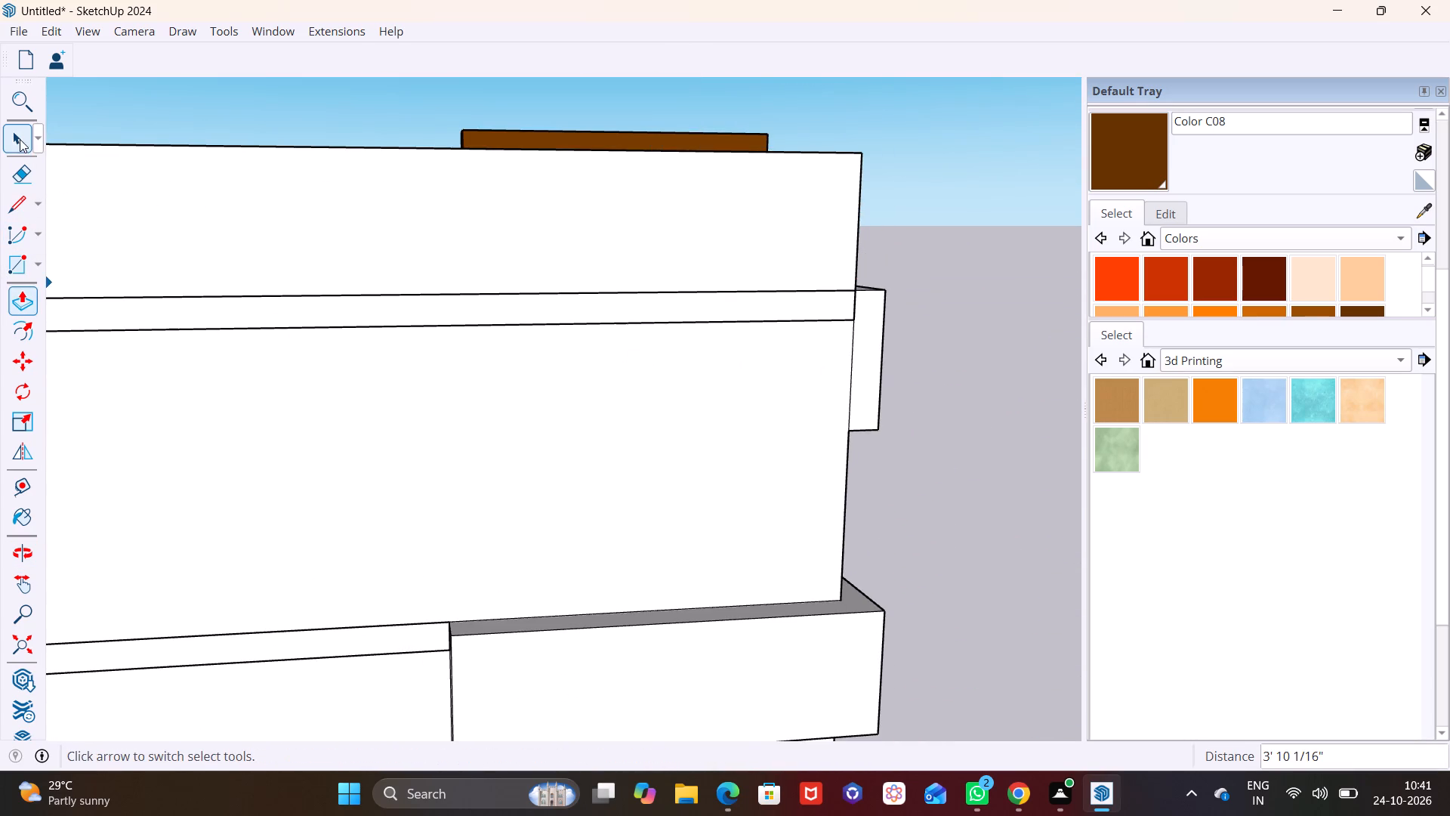
pyautogui.click(20, 139)
pyautogui.click(861, 391)
pyautogui.click(27, 298)
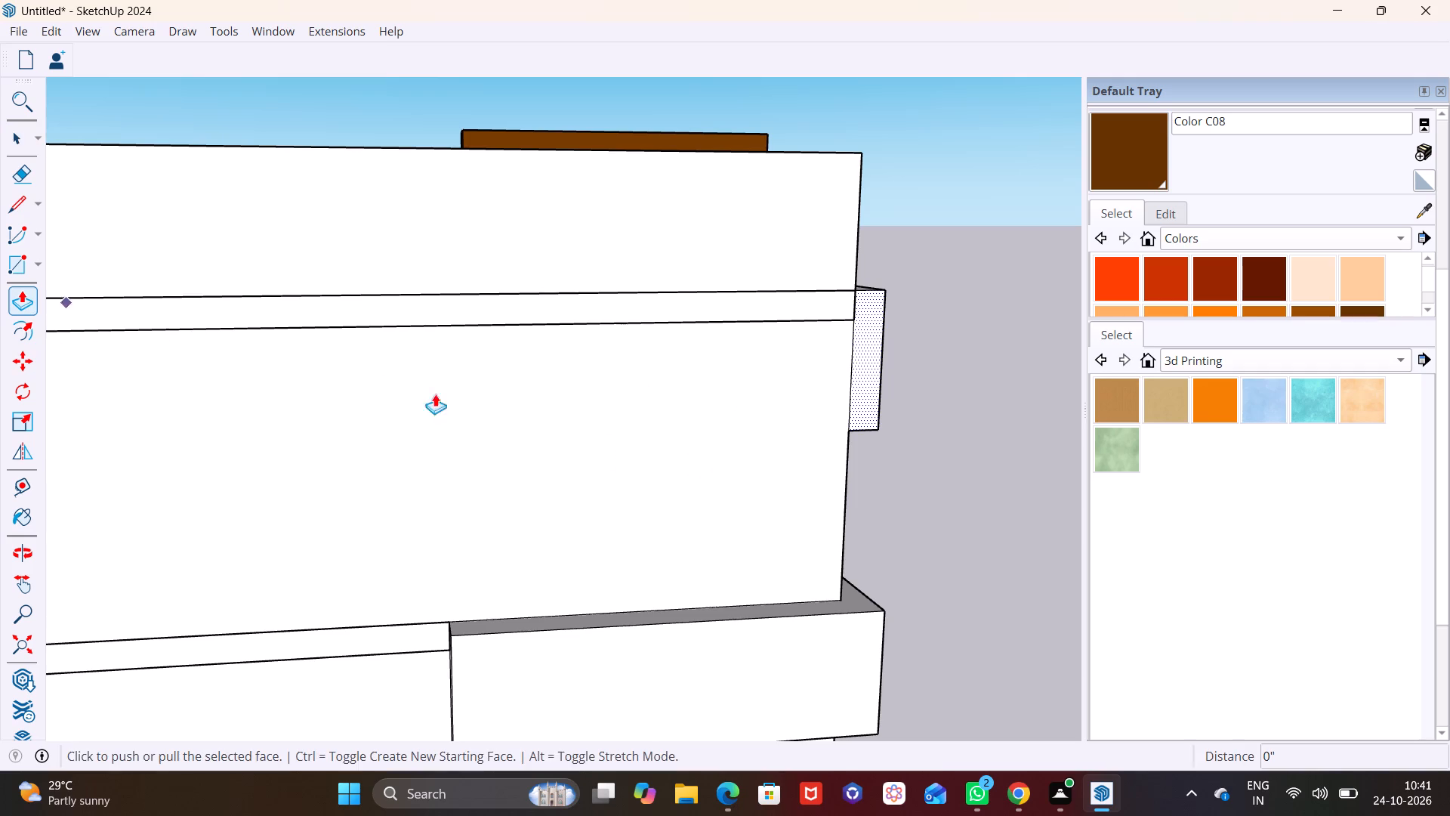
pyautogui.moveTo(745, 477); pyautogui.dragTo(854, 493, button='middle')
pyautogui.click(973, 386)
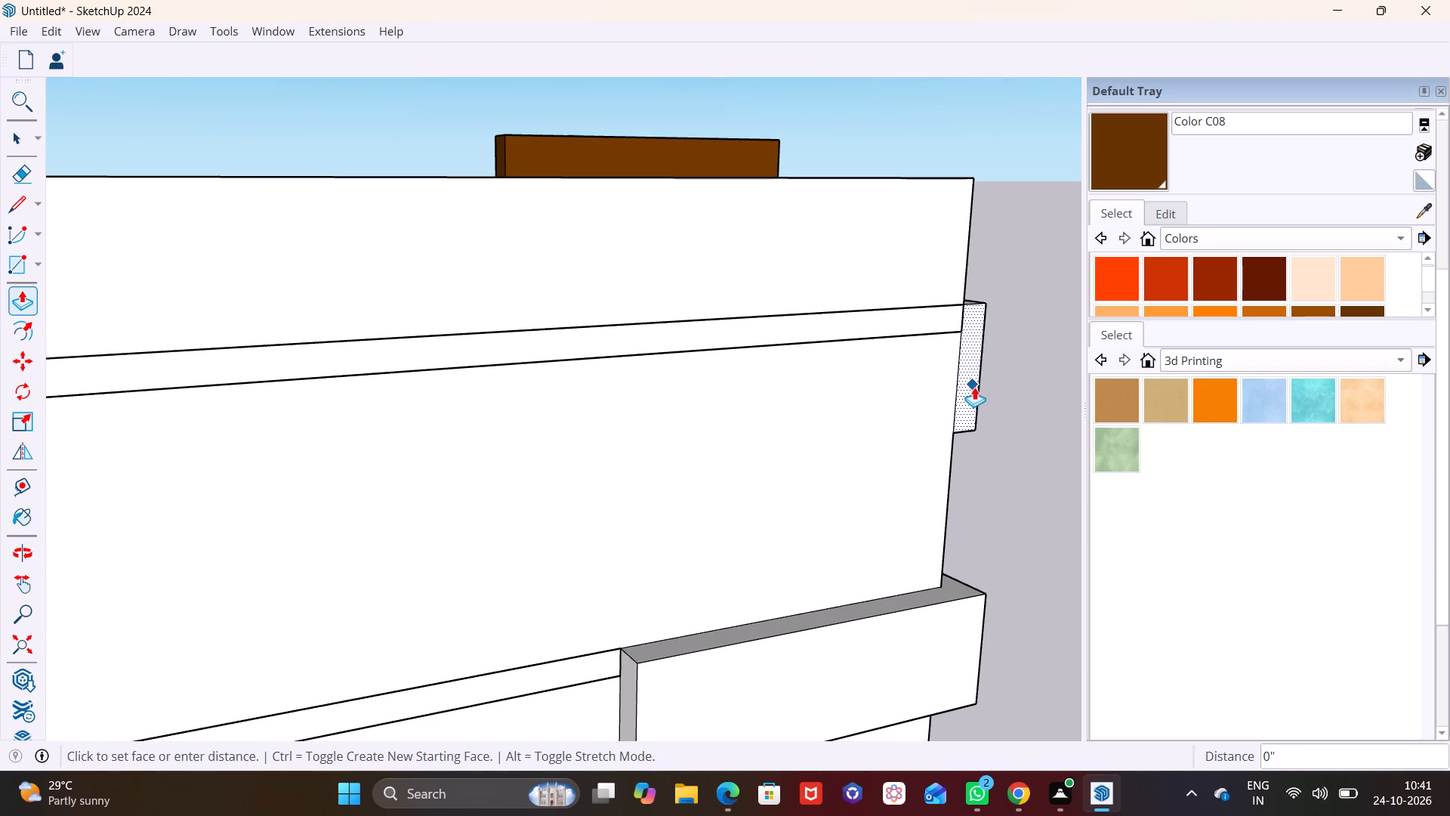
pyautogui.click(999, 407)
# Delete the short horizontal edge dividing the back face of the upper panel's corner overhang.
pyautogui.scroll(6, 965, 390)
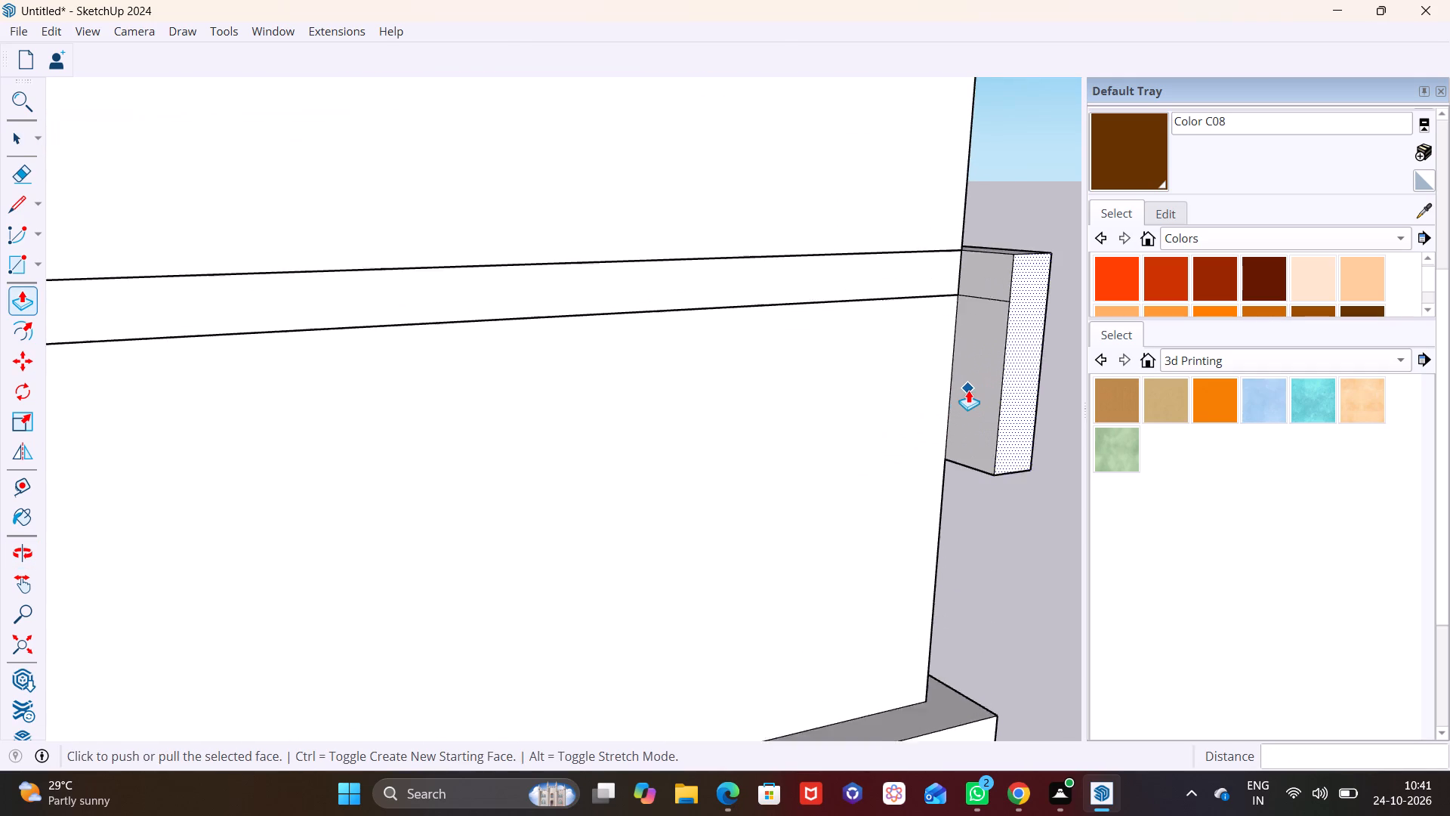
pyautogui.scroll(1, 968, 390)
pyautogui.click(8, 133)
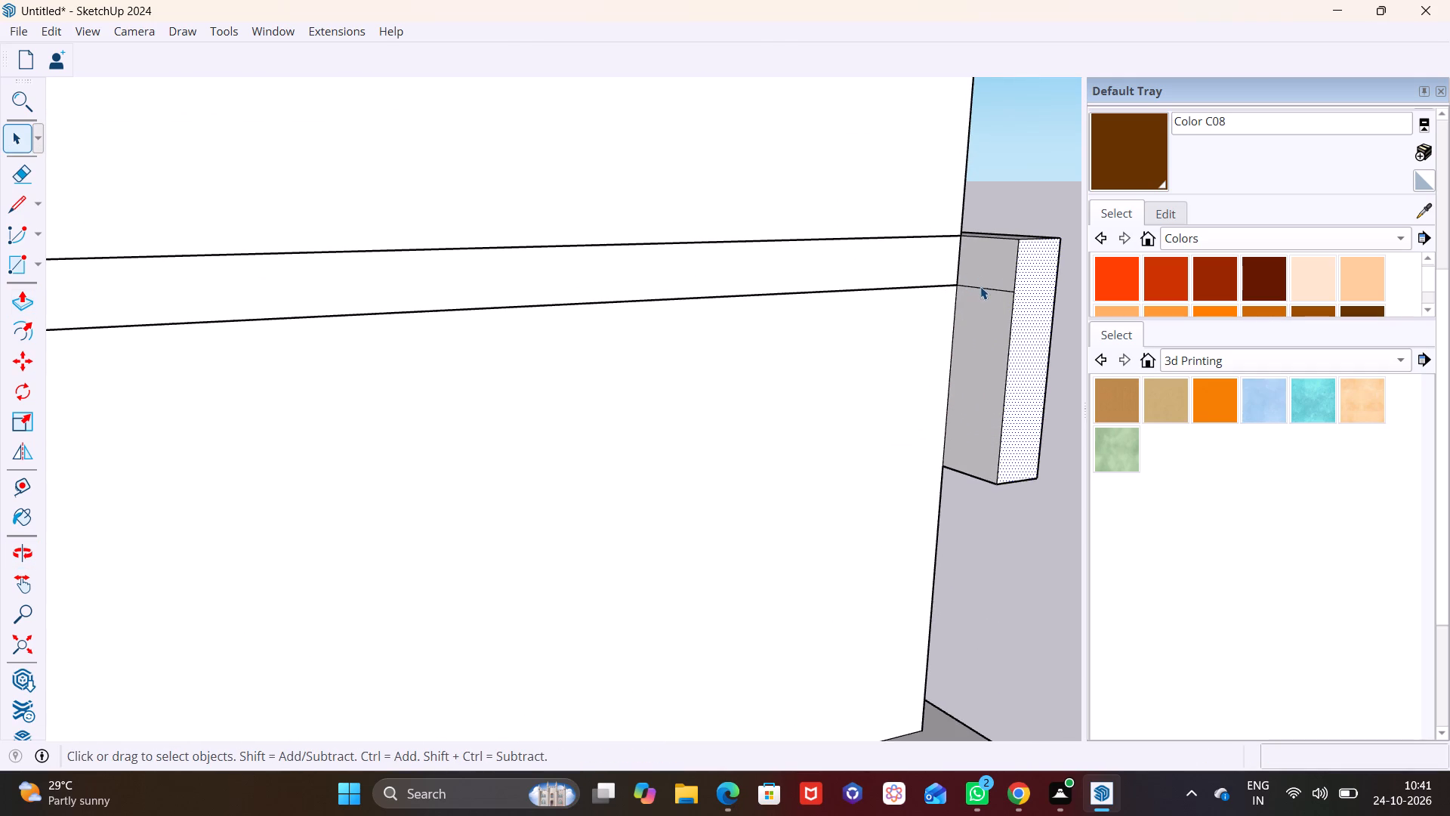
pyautogui.click(980, 287)
pyautogui.press('Delete')
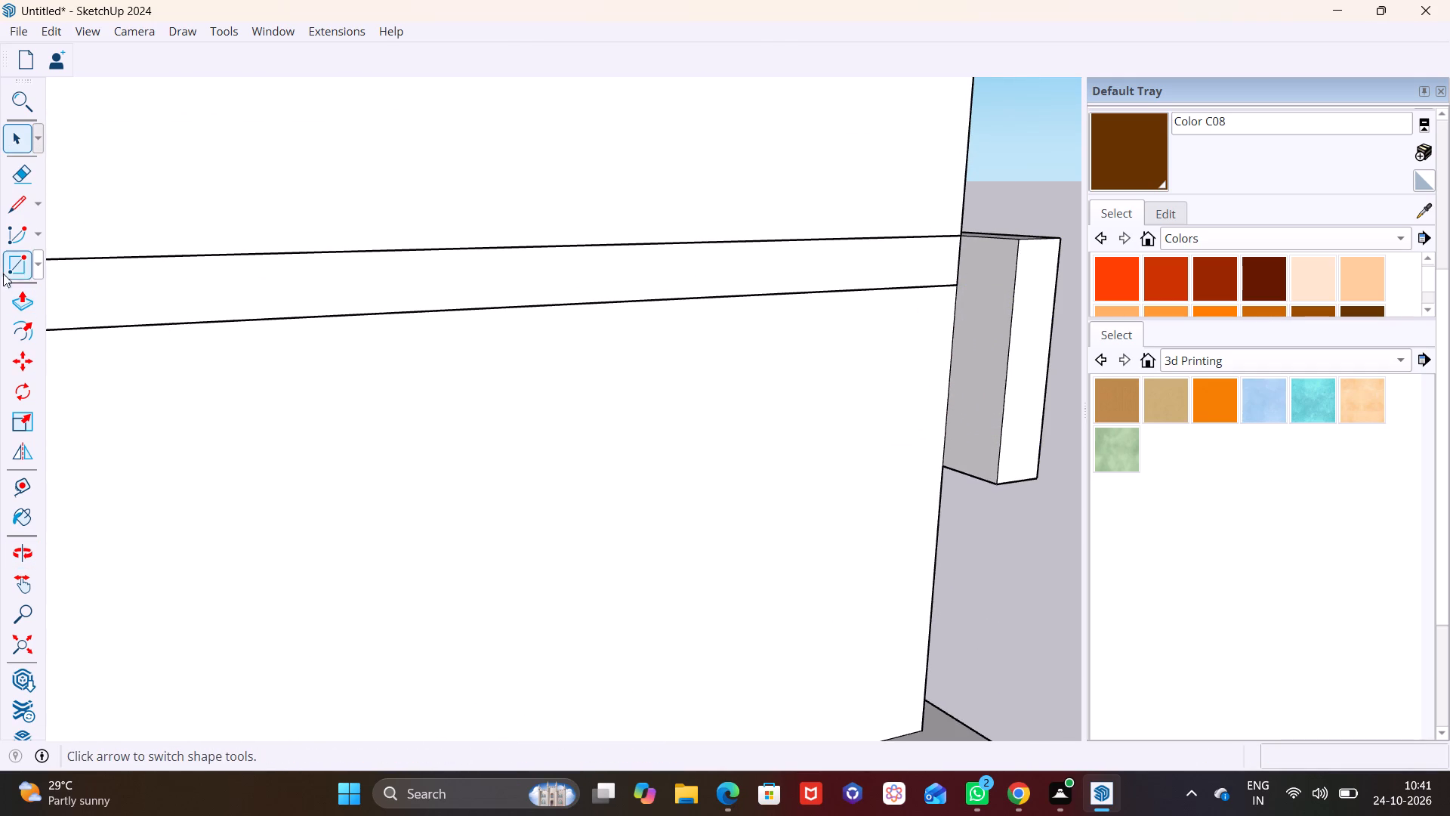
# Draw a rectangle about 4' 10" by 1' 6" over the back face of the upper panel's corner overhang.
pyautogui.click(32, 264)
pyautogui.click(37, 282)
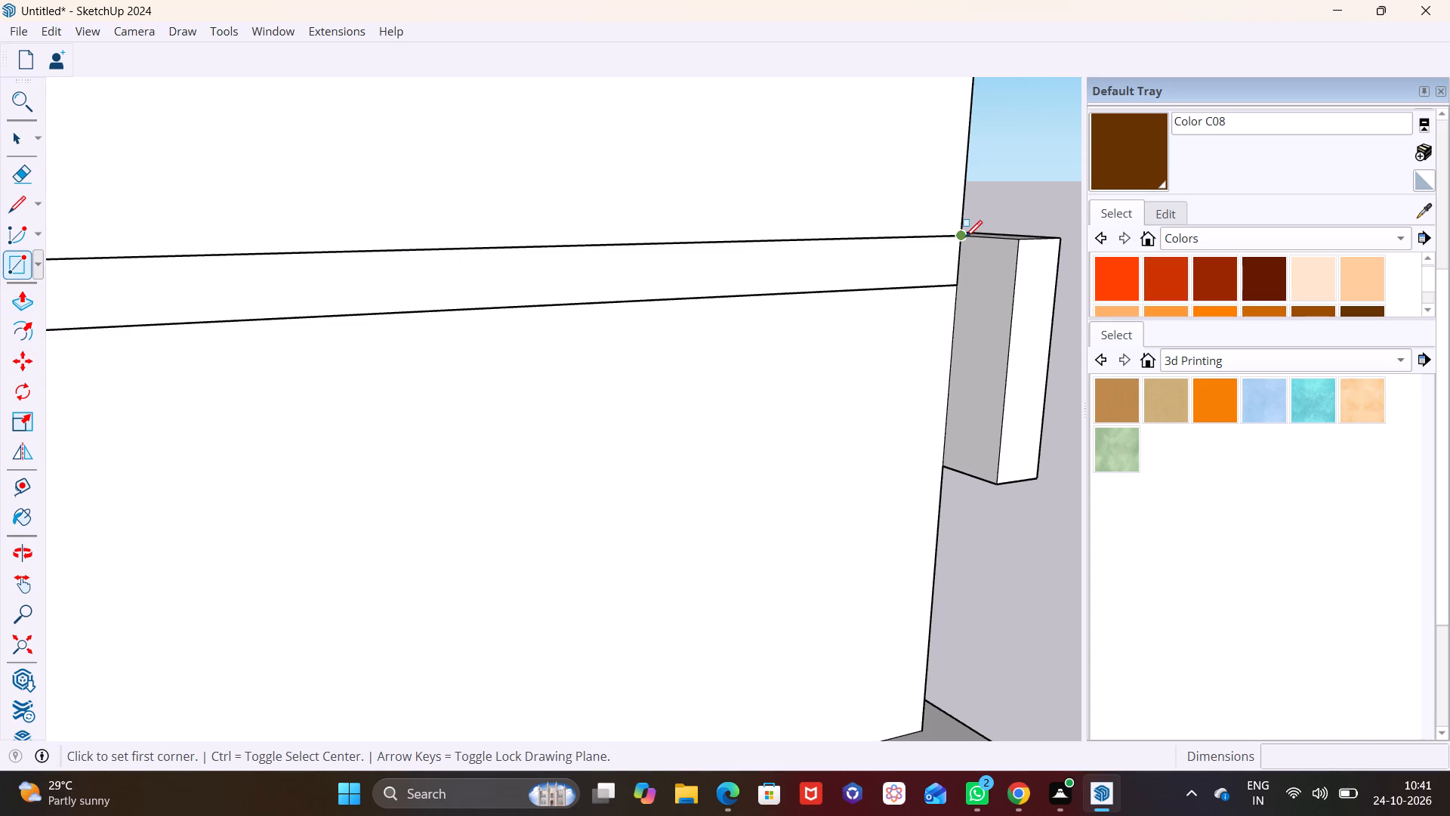
pyautogui.click(965, 237)
pyautogui.click(998, 487)
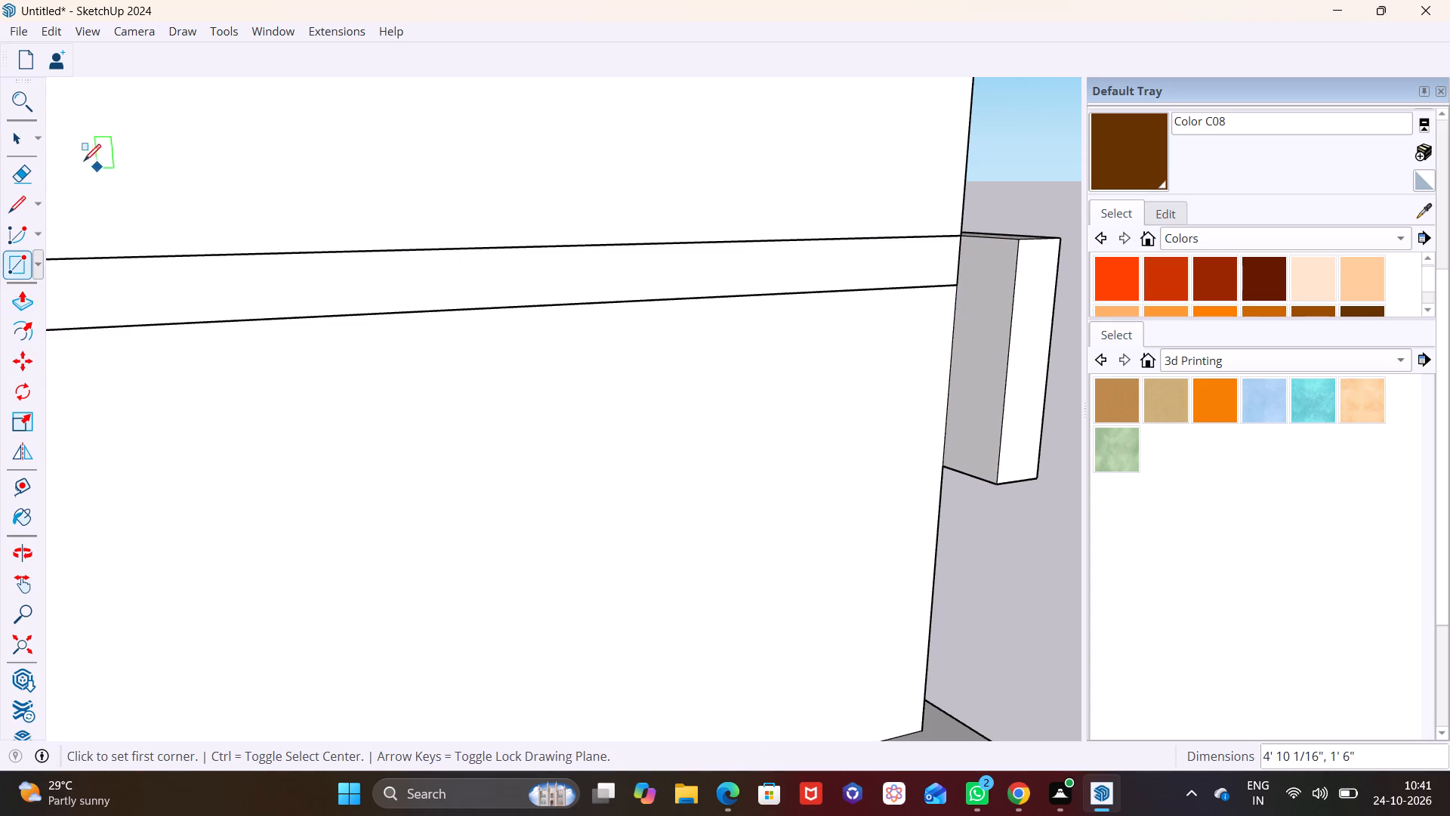
# Pull the overhang's back face about 13' 10 11/16" along the side wall to align with the end of the panel below.
pyautogui.click(21, 141)
pyautogui.click(986, 319)
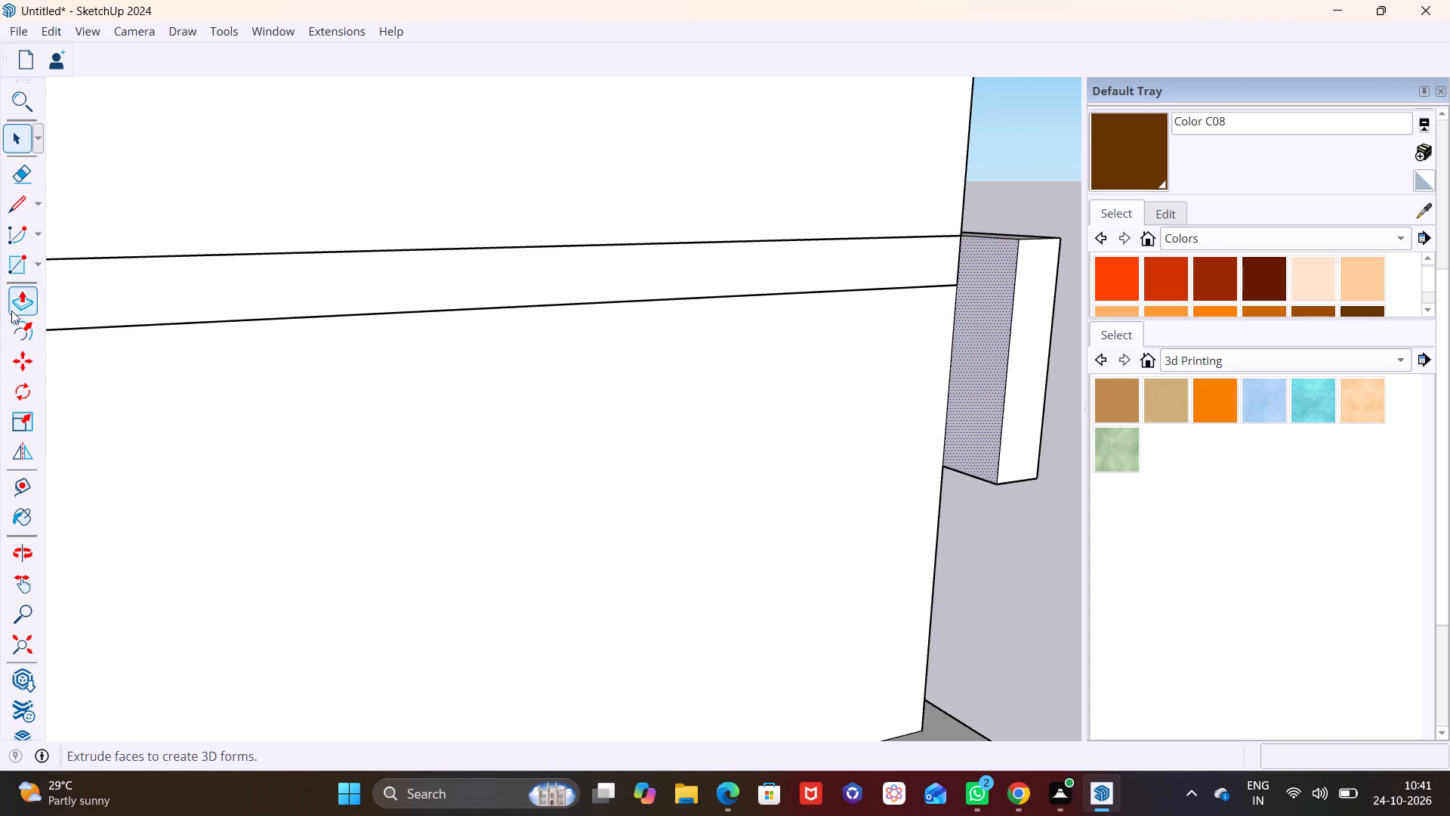
pyautogui.click(20, 292)
pyautogui.click(976, 306)
pyautogui.scroll(-3, 782, 308)
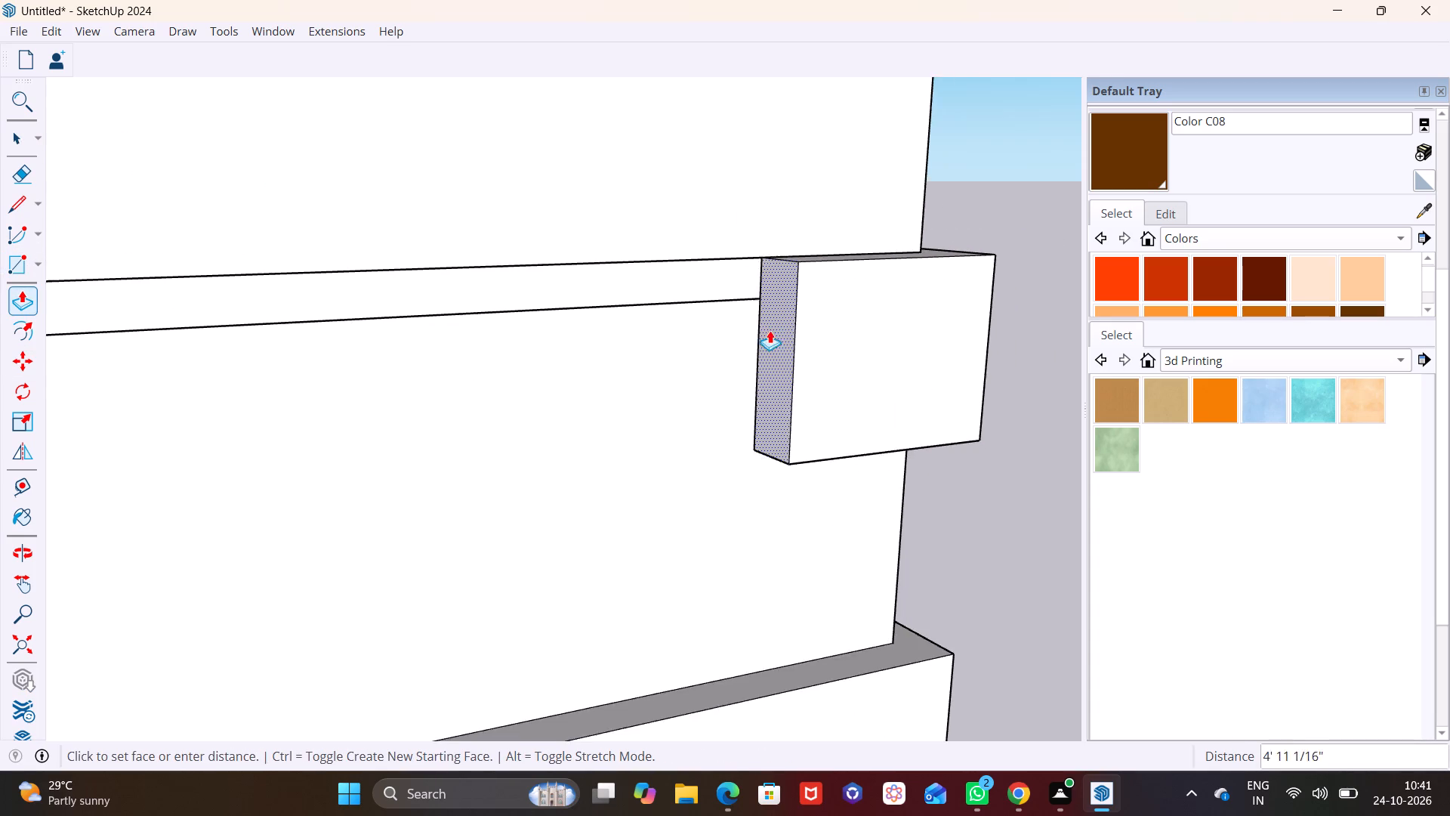
pyautogui.scroll(-8, 770, 330)
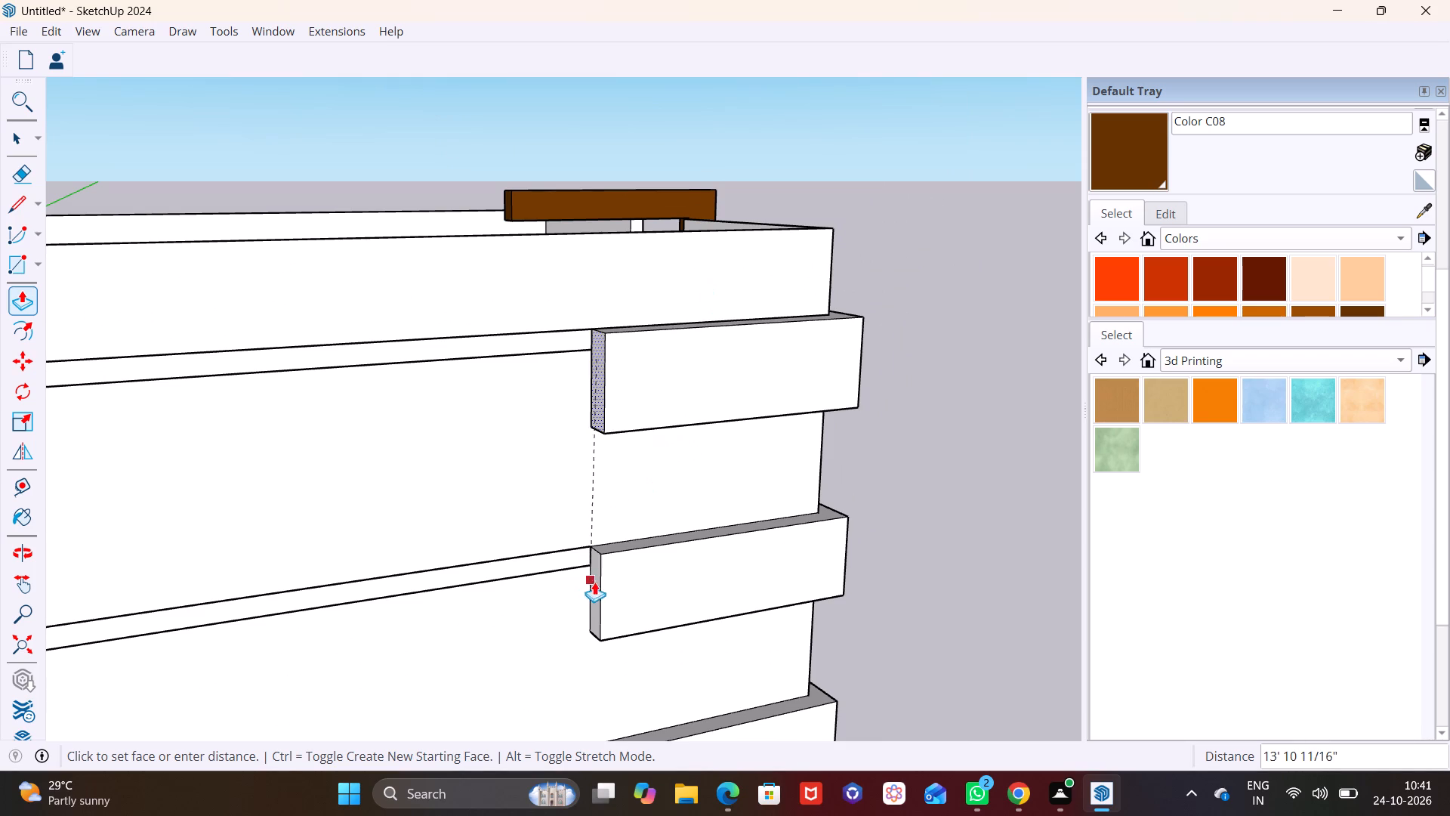
pyautogui.click(601, 580)
# Examine how the upper wrapped corner panel lines up with the panels below from above and from both facades.
pyautogui.moveTo(701, 466); pyautogui.dragTo(360, 505, button='middle')
pyautogui.scroll(-3, 341, 386)
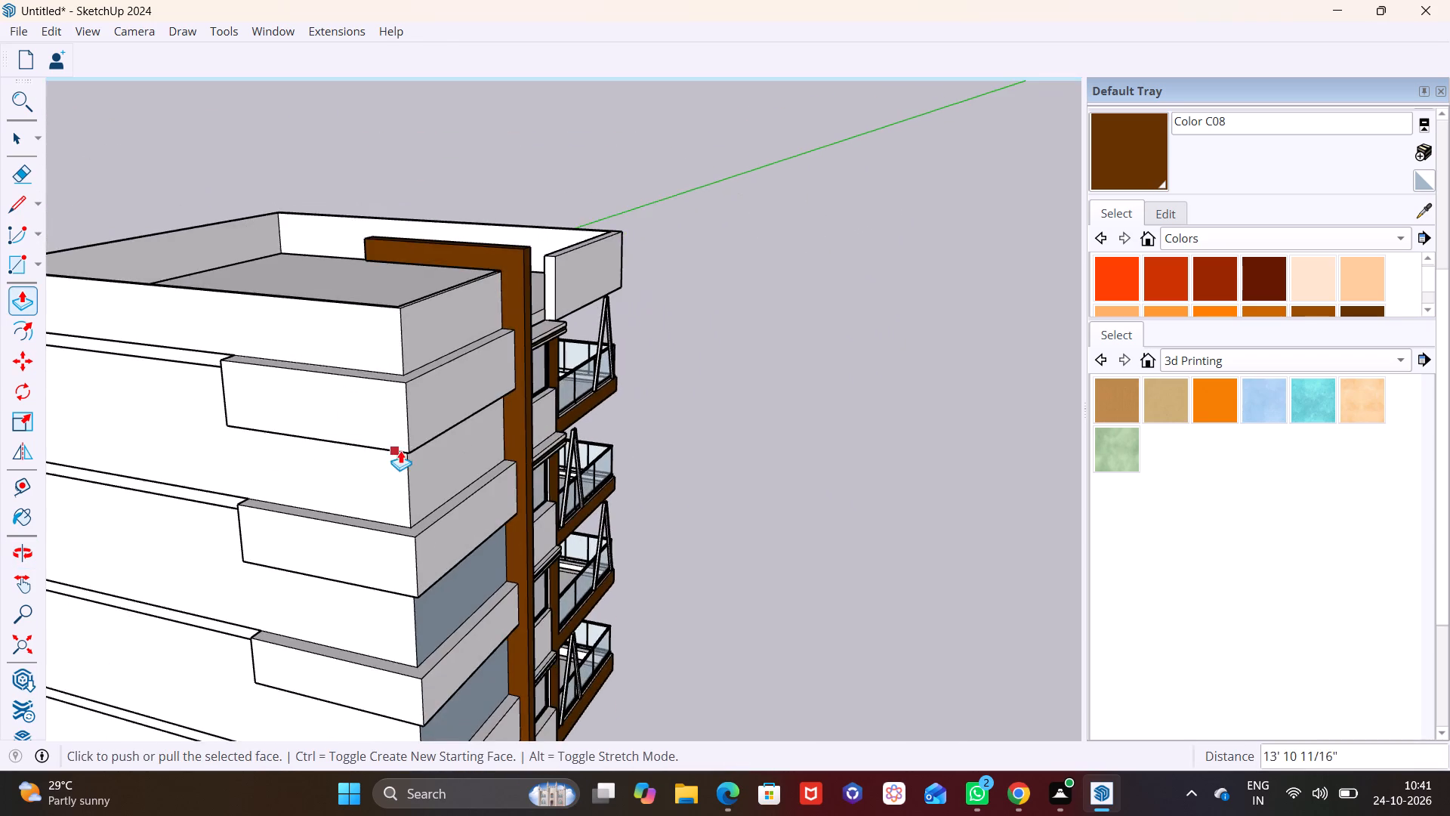
pyautogui.moveTo(400, 450); pyautogui.dragTo(149, 562, button='middle')
pyautogui.scroll(-5, 226, 429)
pyautogui.scroll(10, 236, 433)
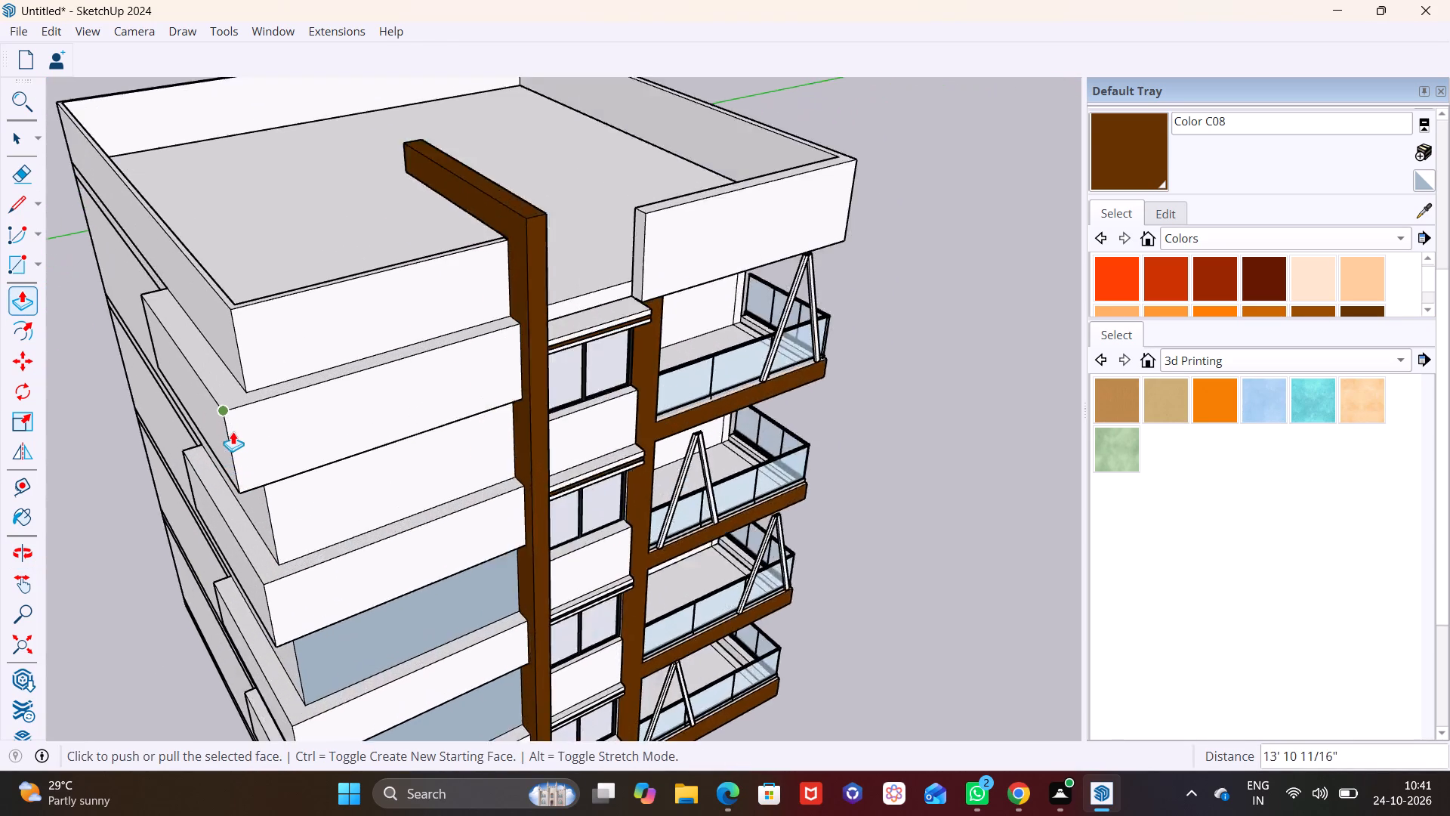
pyautogui.scroll(5, 233, 431)
pyautogui.scroll(-1, 258, 434)
pyautogui.moveTo(259, 432); pyautogui.dragTo(477, 385, button='middle')
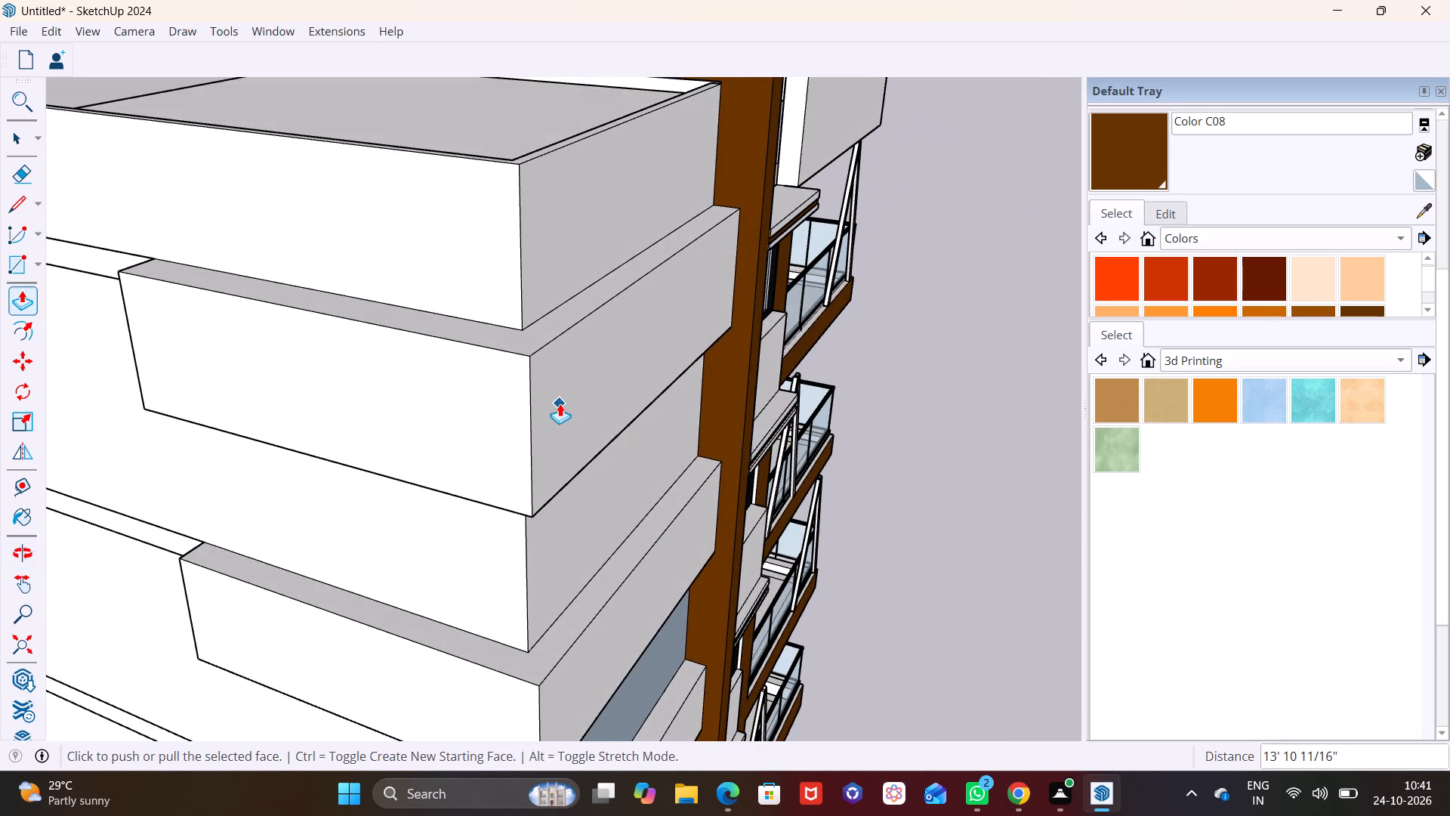
pyautogui.moveTo(560, 408); pyautogui.dragTo(325, 564, button='middle')
pyautogui.scroll(-2, 304, 522)
pyautogui.scroll(3, 275, 519)
pyautogui.keyDown('shift'); pyautogui.moveTo(322, 437); pyautogui.dragTo(414, 372, button='middle'); pyautogui.keyUp('shift')
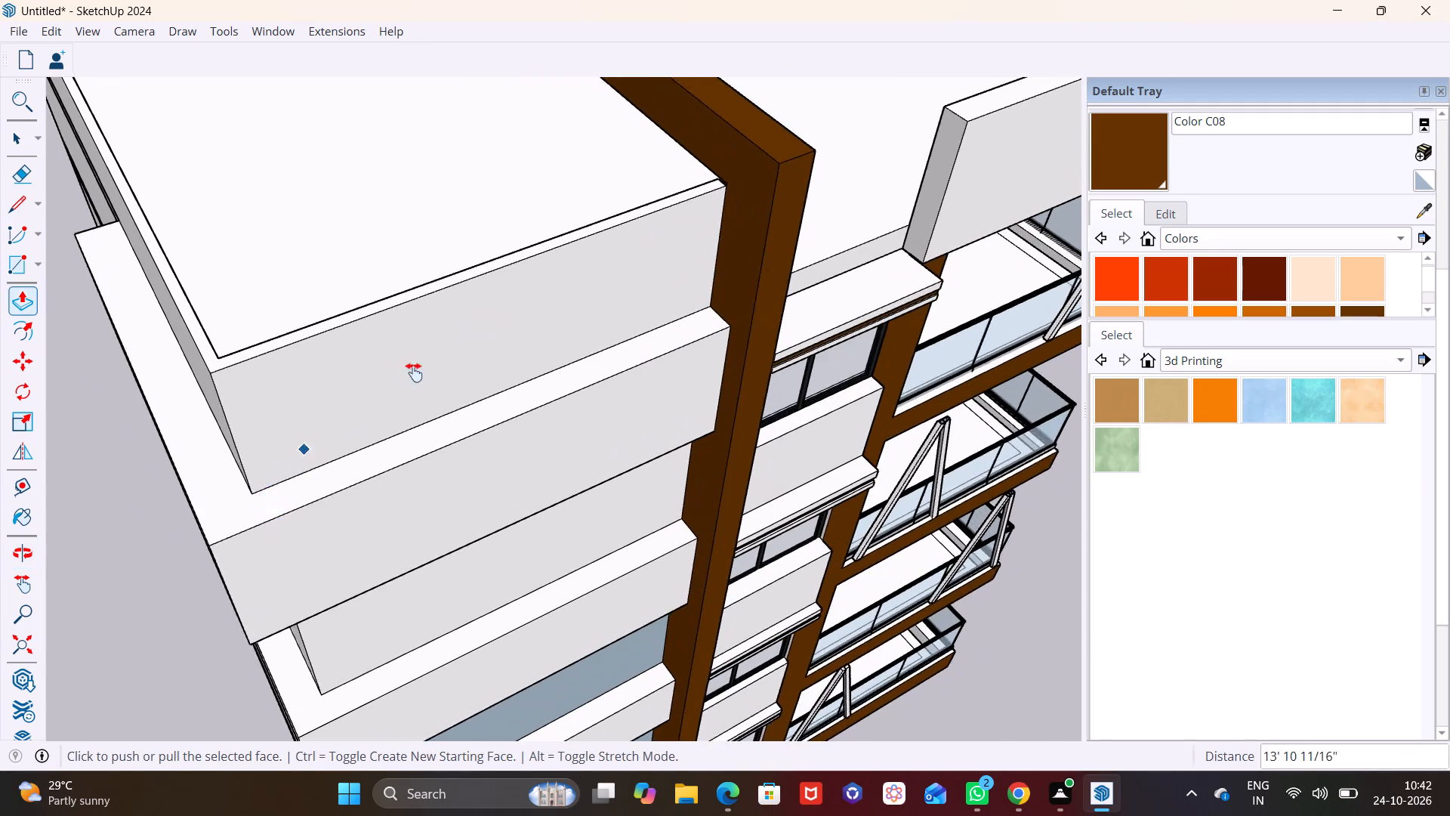
pyautogui.keyDown('shift'); pyautogui.moveTo(414, 372); pyautogui.dragTo(569, 268, button='middle'); pyautogui.keyUp('shift')
pyautogui.scroll(3, 511, 308)
pyautogui.scroll(-2, 510, 308)
# Push the upper panel's side face to align with the side face of the wrapped panel below.
pyautogui.press('space')
pyautogui.click(410, 359)
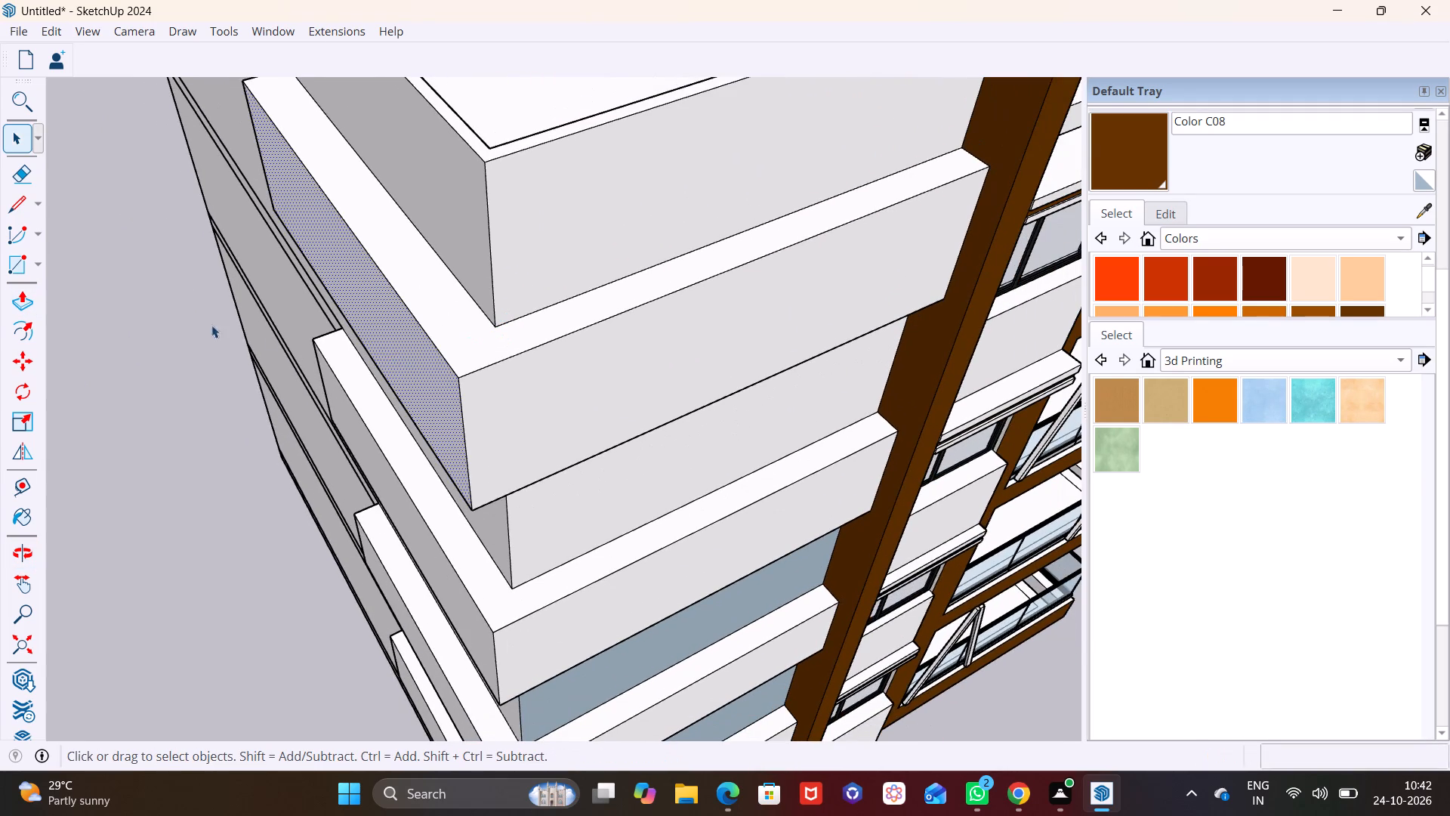
pyautogui.click(13, 295)
pyautogui.click(373, 348)
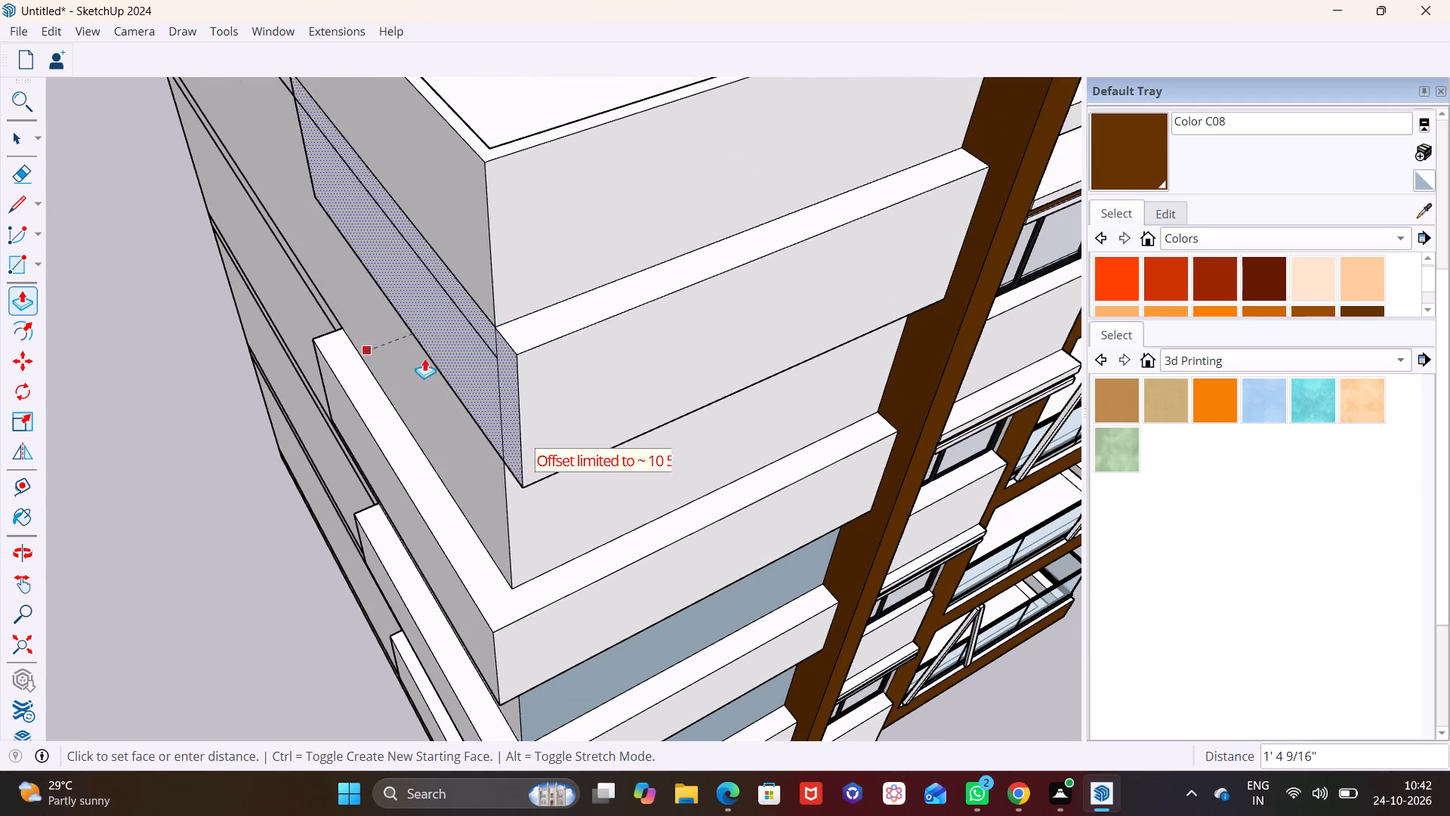
pyautogui.click(440, 550)
pyautogui.scroll(-6, 443, 448)
pyautogui.moveTo(600, 479); pyautogui.dragTo(600, 477, button='middle')
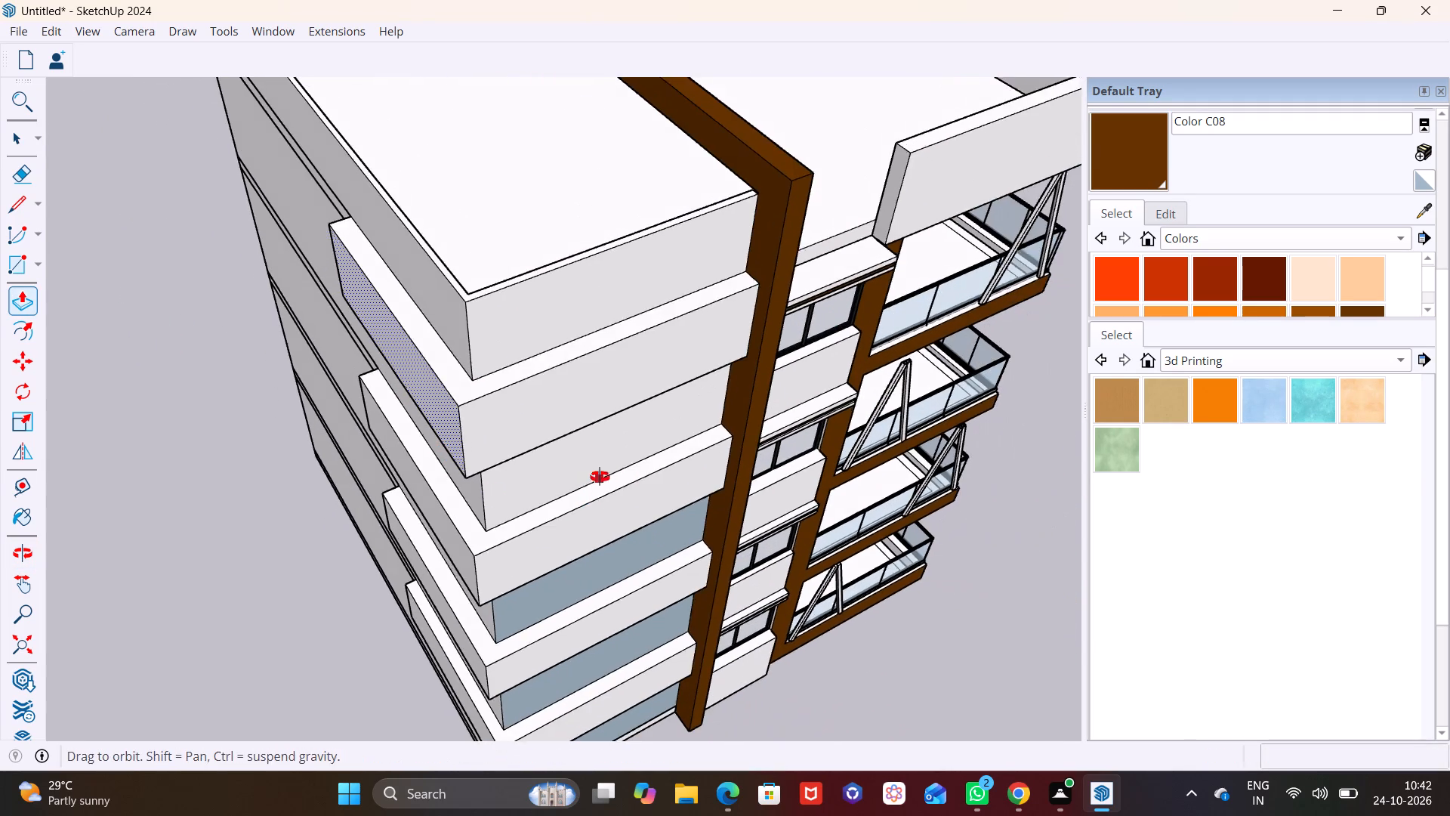
pyautogui.moveTo(600, 477); pyautogui.dragTo(652, 483, button='middle')
pyautogui.scroll(3, 645, 480)
# Adjust the upper panel's front face with Push/Pull, using the front of the wrapped panel below as the reference.
pyautogui.click(20, 143)
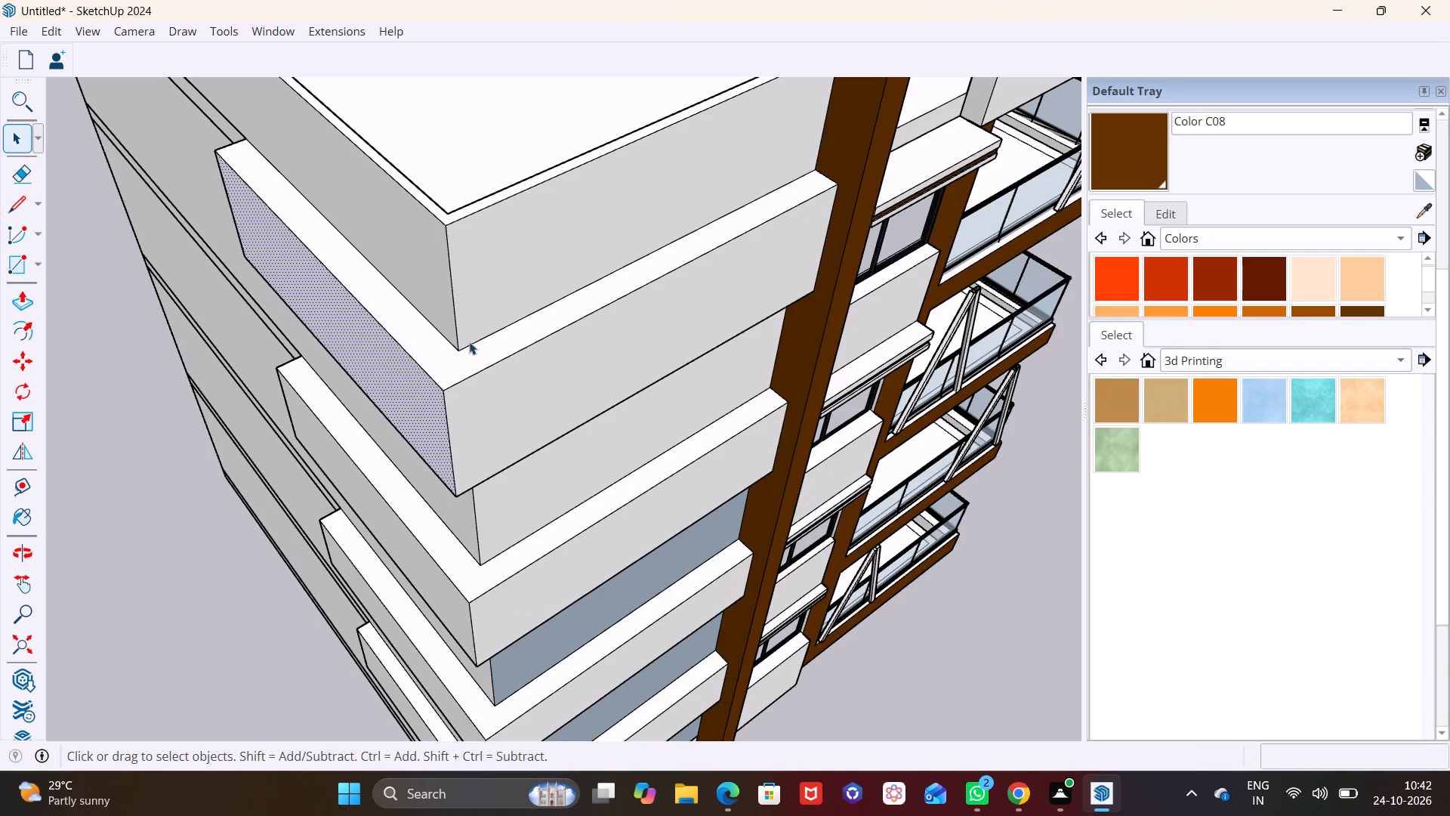
pyautogui.click(567, 369)
pyautogui.click(21, 294)
pyautogui.click(536, 368)
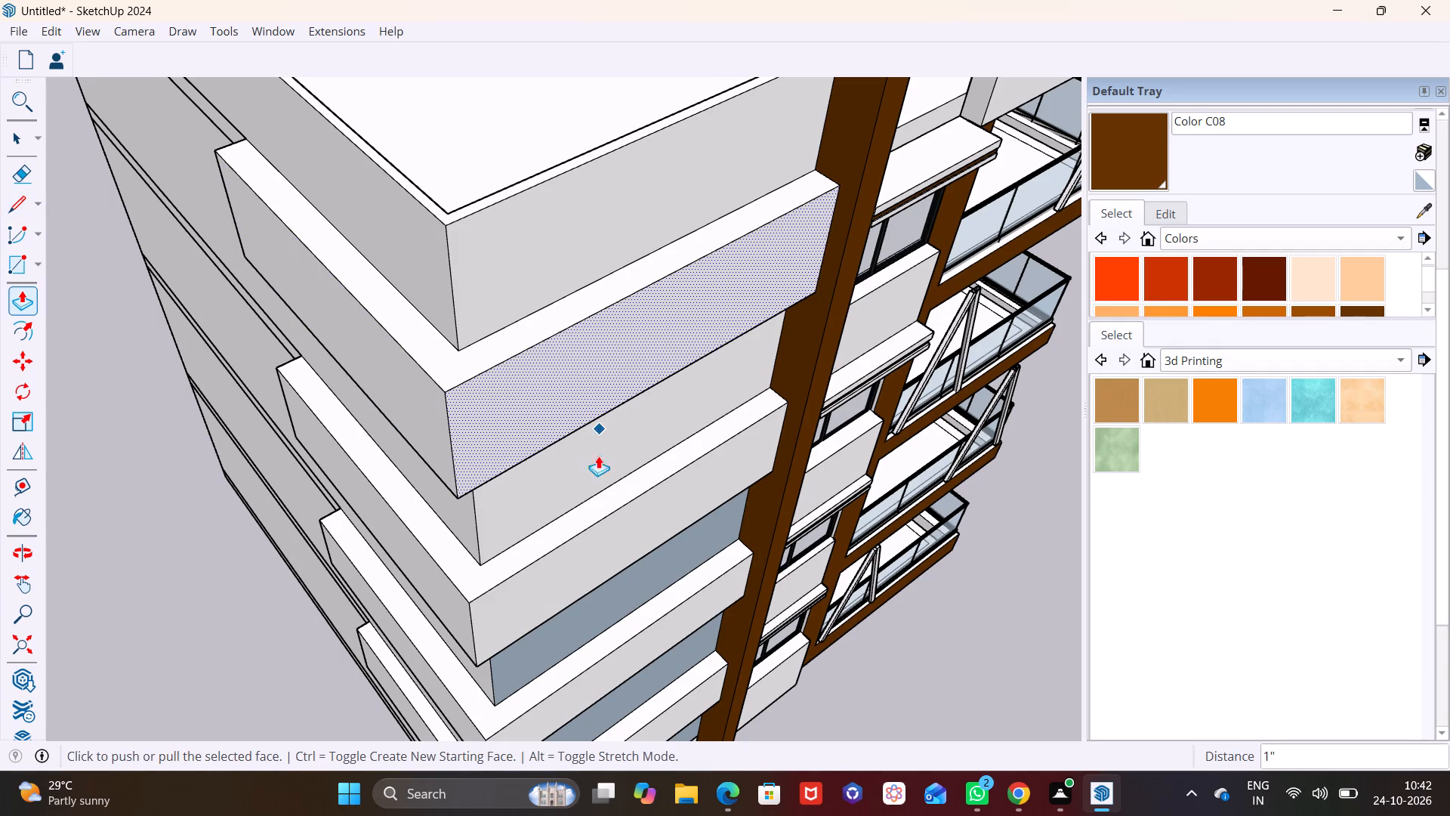
pyautogui.click(608, 514)
pyautogui.scroll(-1, 572, 427)
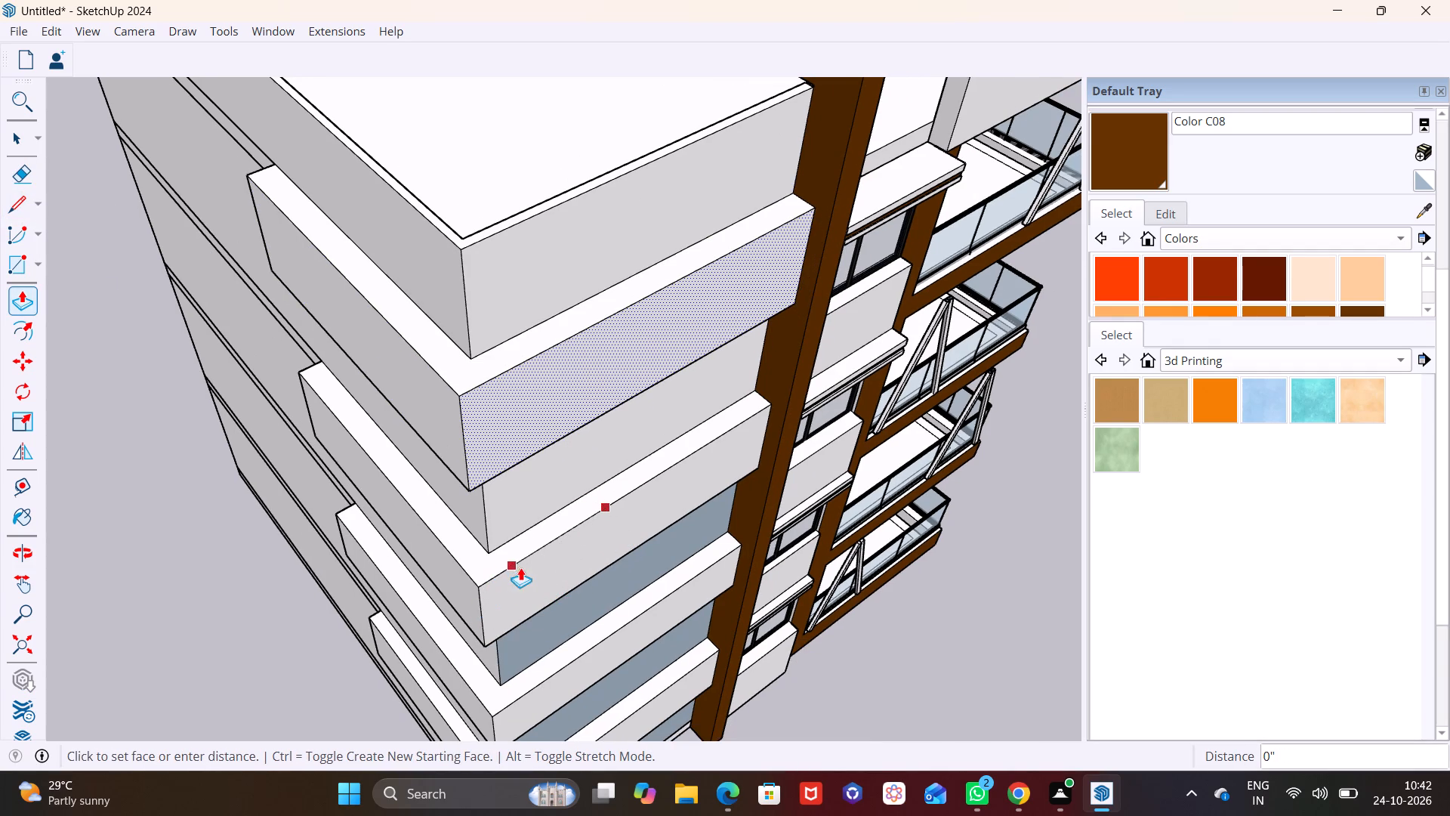
pyautogui.click(532, 565)
pyautogui.click(532, 389)
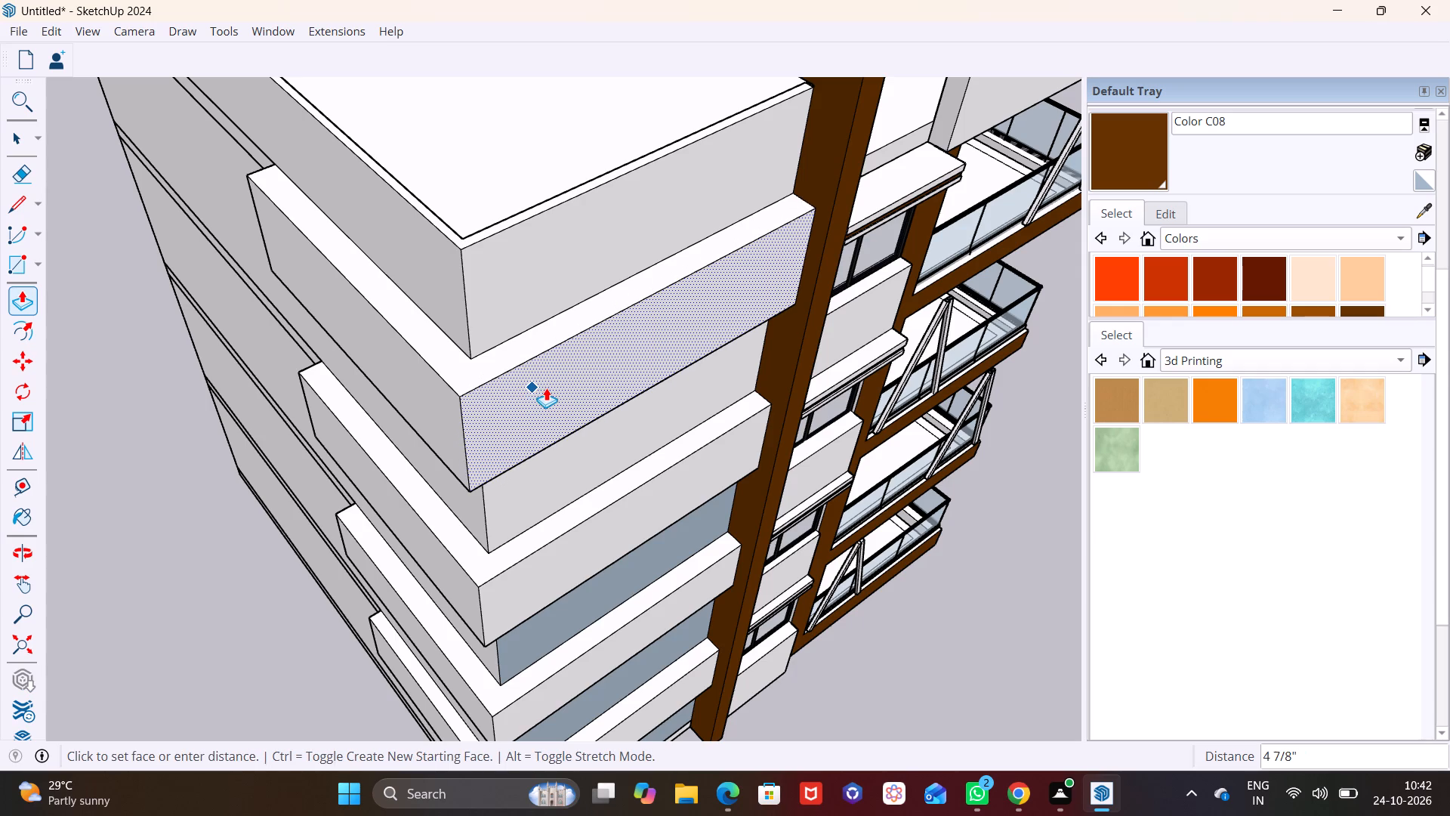
pyautogui.click(546, 388)
# Paint the three light blue recessed wall faces between the front panels with white Color M00.
pyautogui.scroll(-9, 567, 372)
pyautogui.moveTo(575, 466); pyautogui.dragTo(566, 92, button='middle')
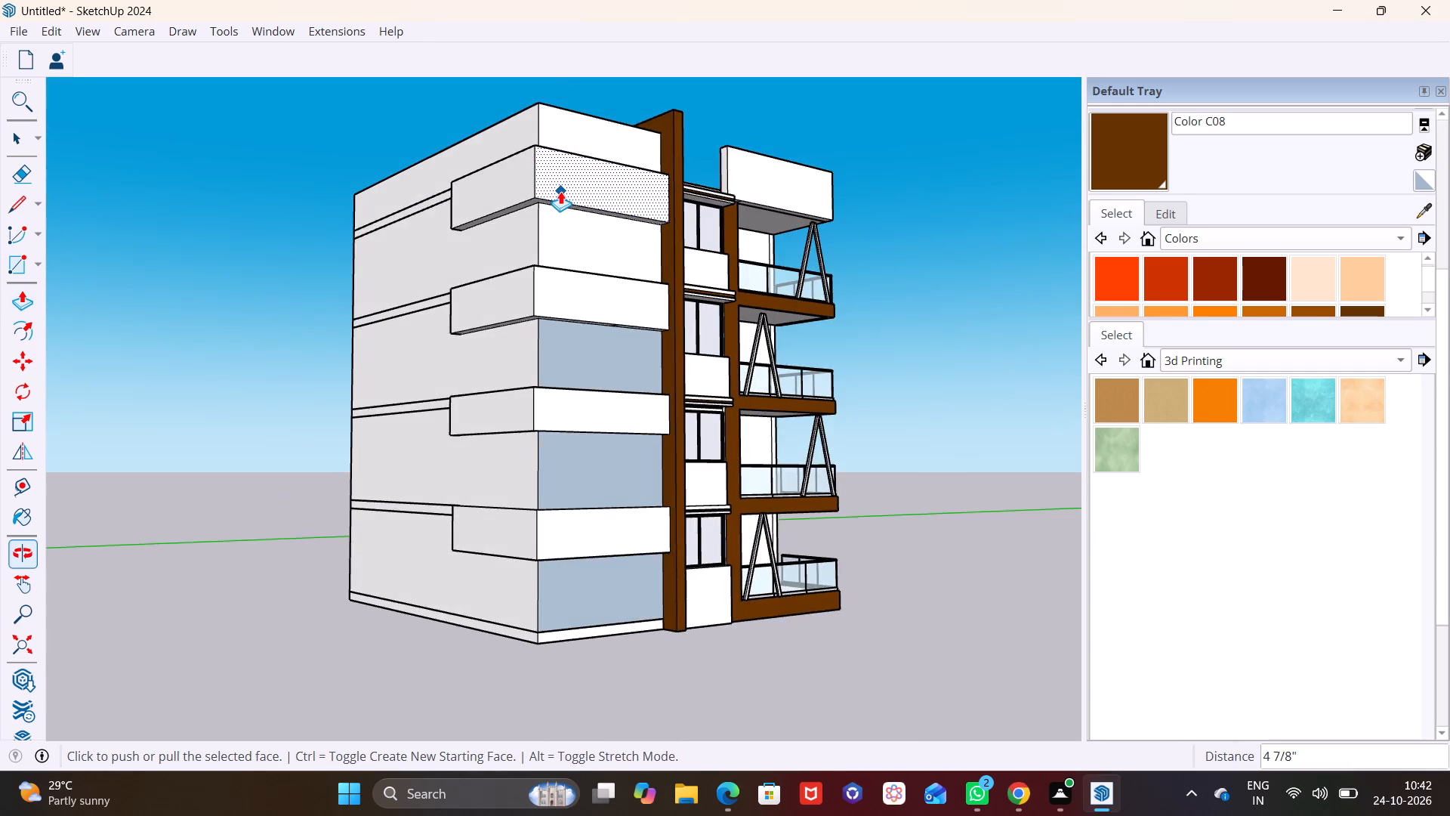
pyautogui.scroll(-3, 560, 191)
pyautogui.moveTo(554, 293); pyautogui.dragTo(331, 326, button='middle')
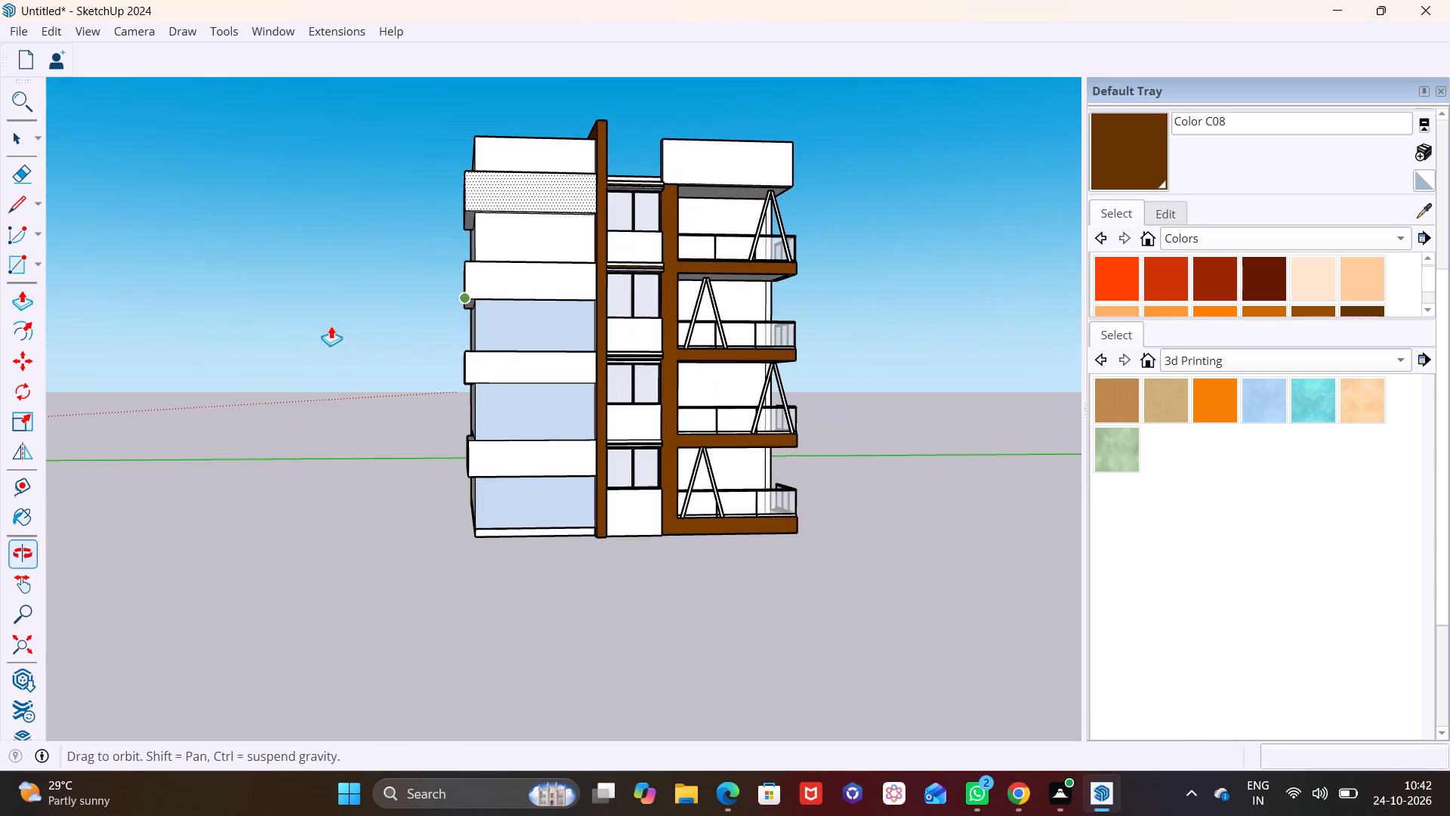
pyautogui.scroll(7, 530, 431)
pyautogui.moveTo(569, 478); pyautogui.dragTo(648, 477, button='middle')
pyautogui.click(14, 133)
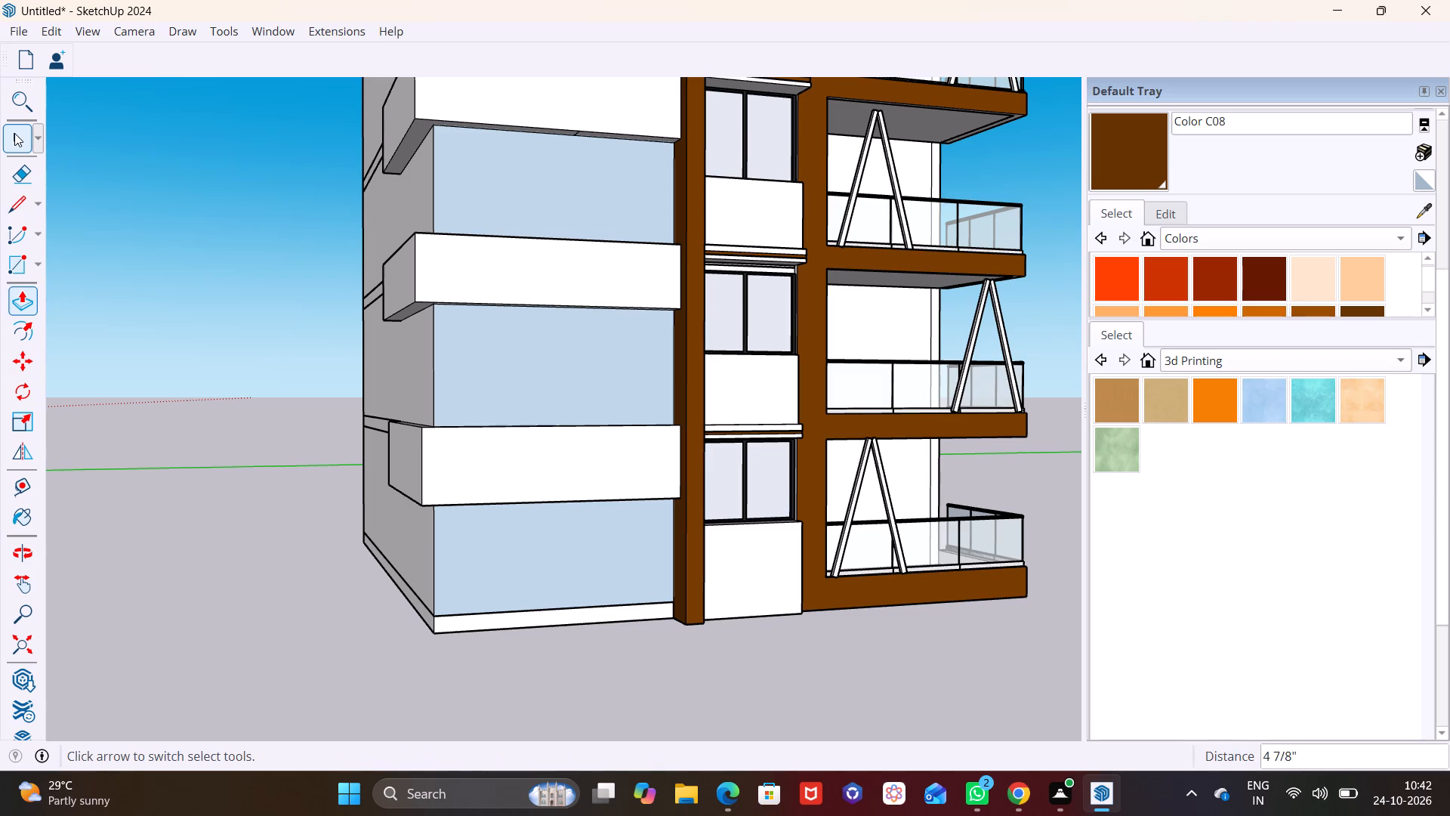
pyautogui.click(491, 532)
pyautogui.scroll(-8, 1097, 306)
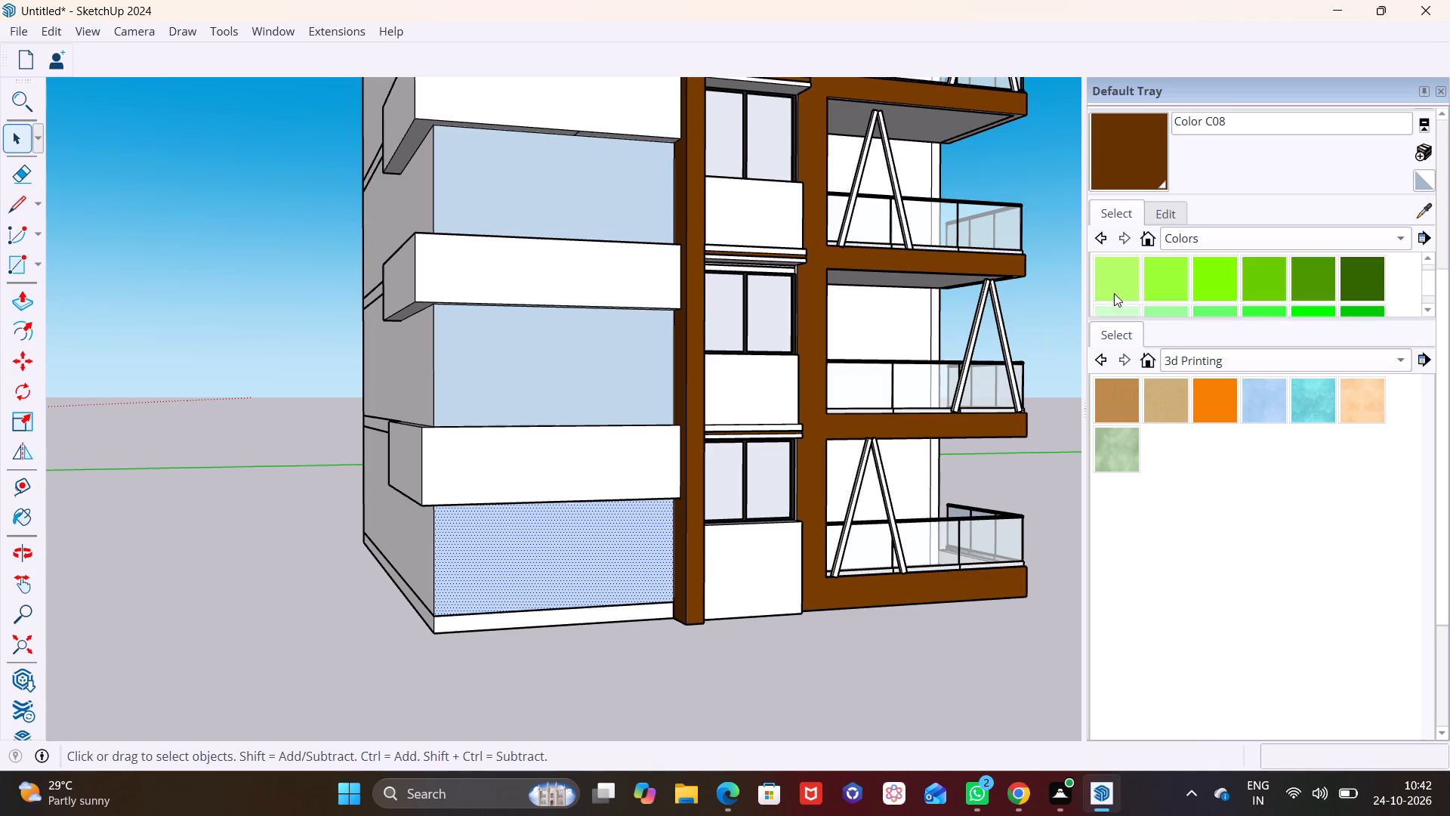
pyautogui.scroll(-12, 1114, 293)
pyautogui.scroll(2, 1118, 283)
pyautogui.click(1131, 307)
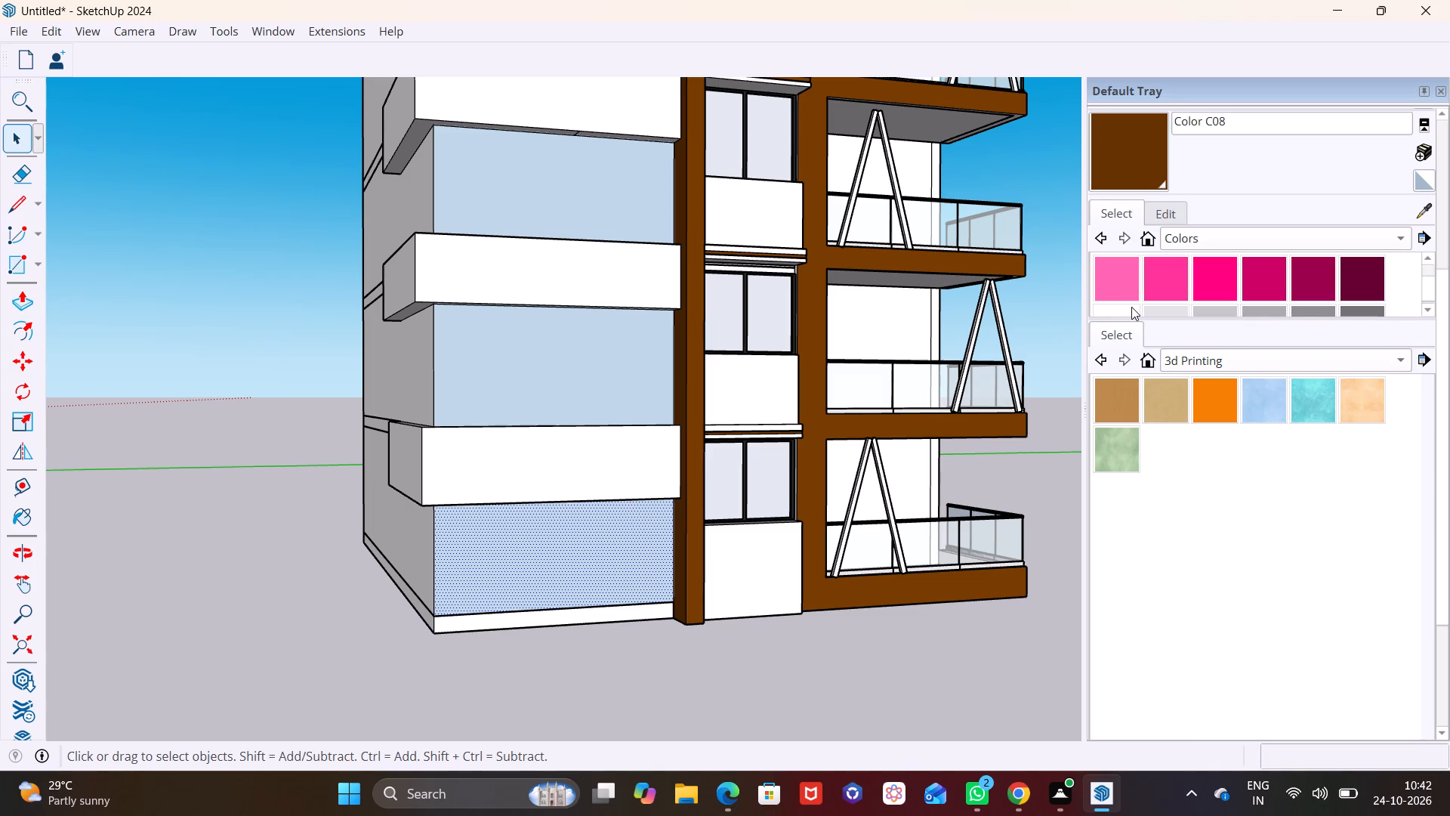
pyautogui.click(655, 550)
pyautogui.click(594, 323)
pyautogui.click(566, 192)
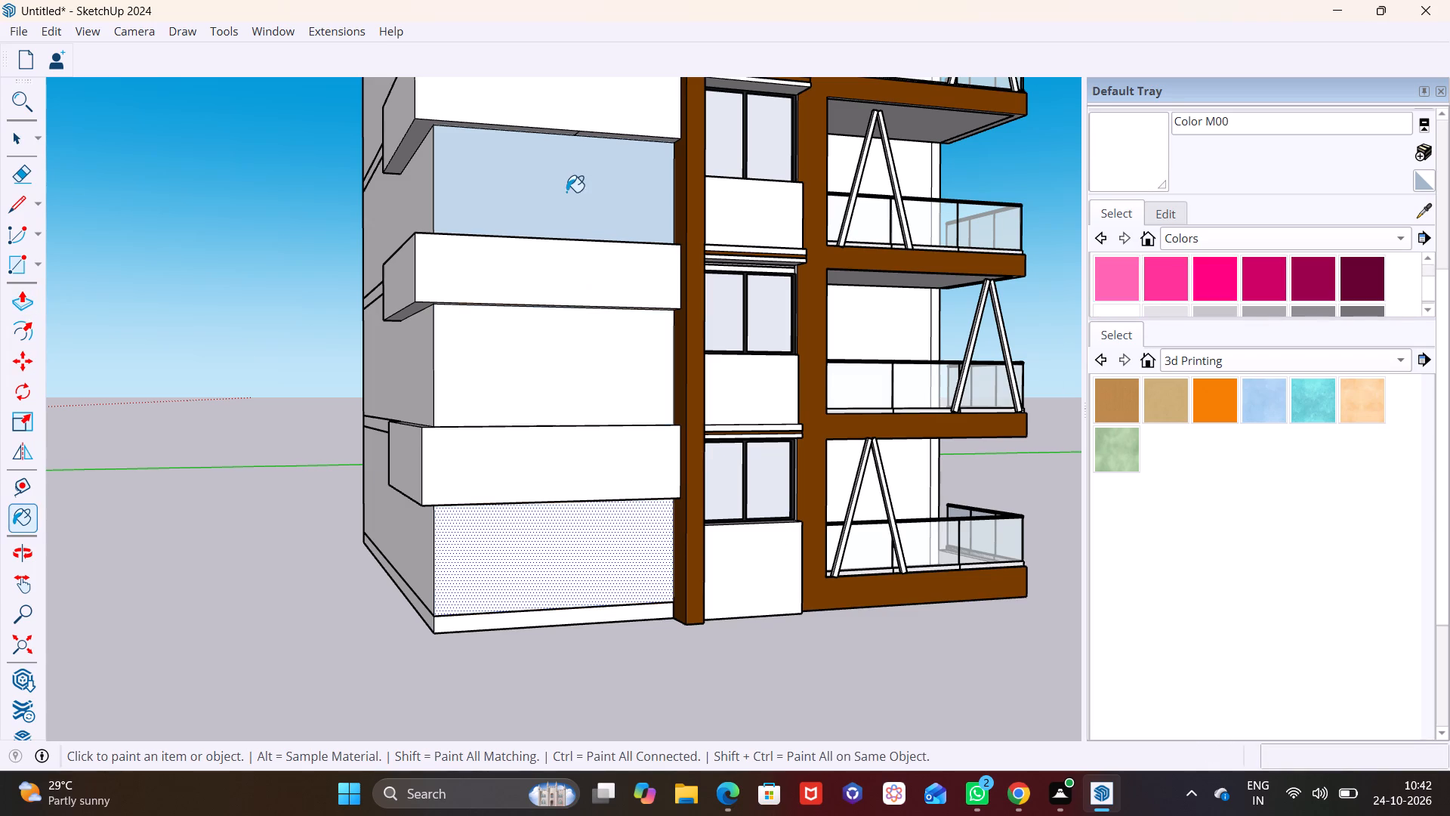
pyautogui.scroll(-7, 530, 206)
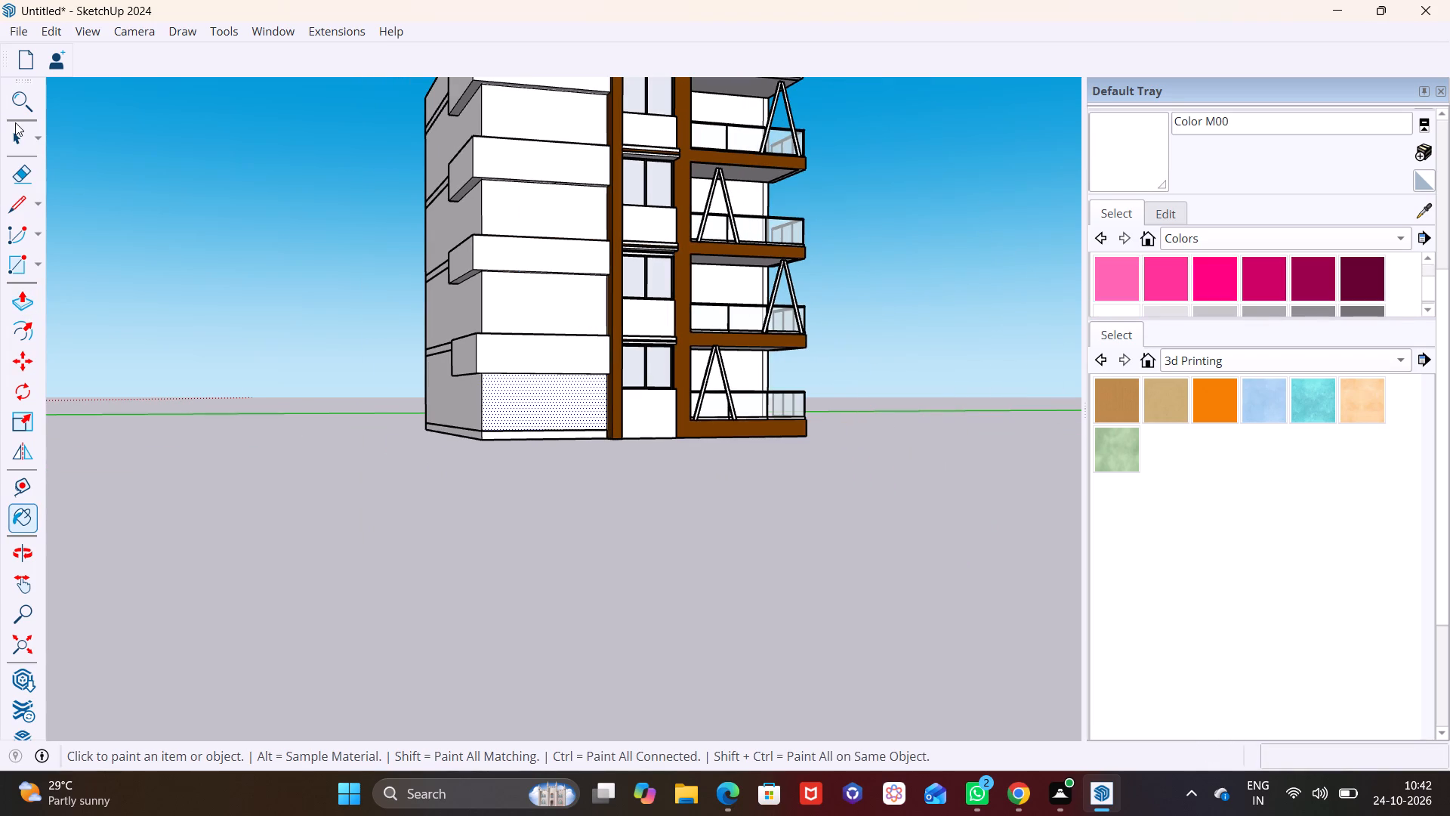
pyautogui.click(13, 132)
pyautogui.click(217, 429)
pyautogui.scroll(-1, 353, 314)
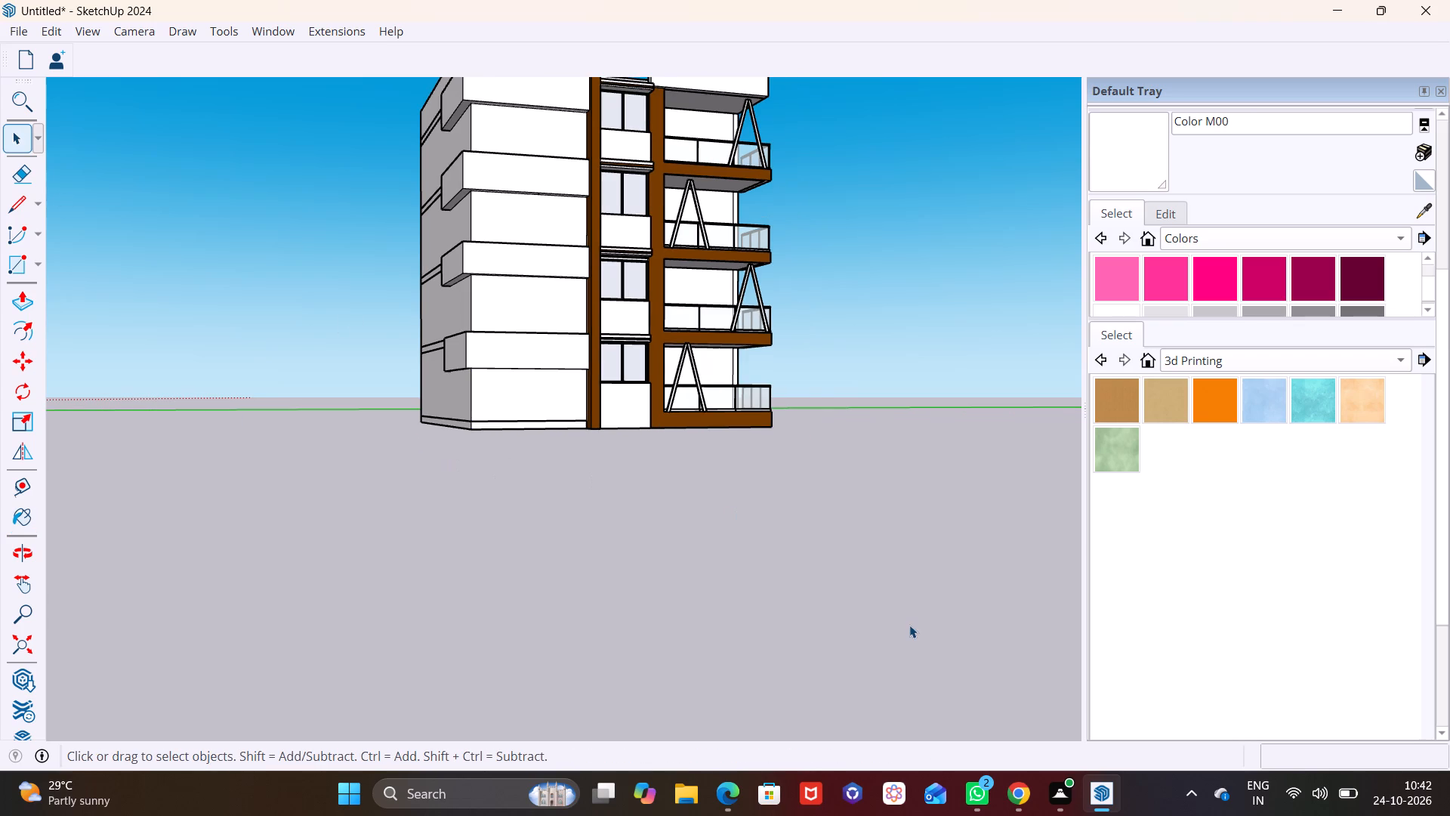
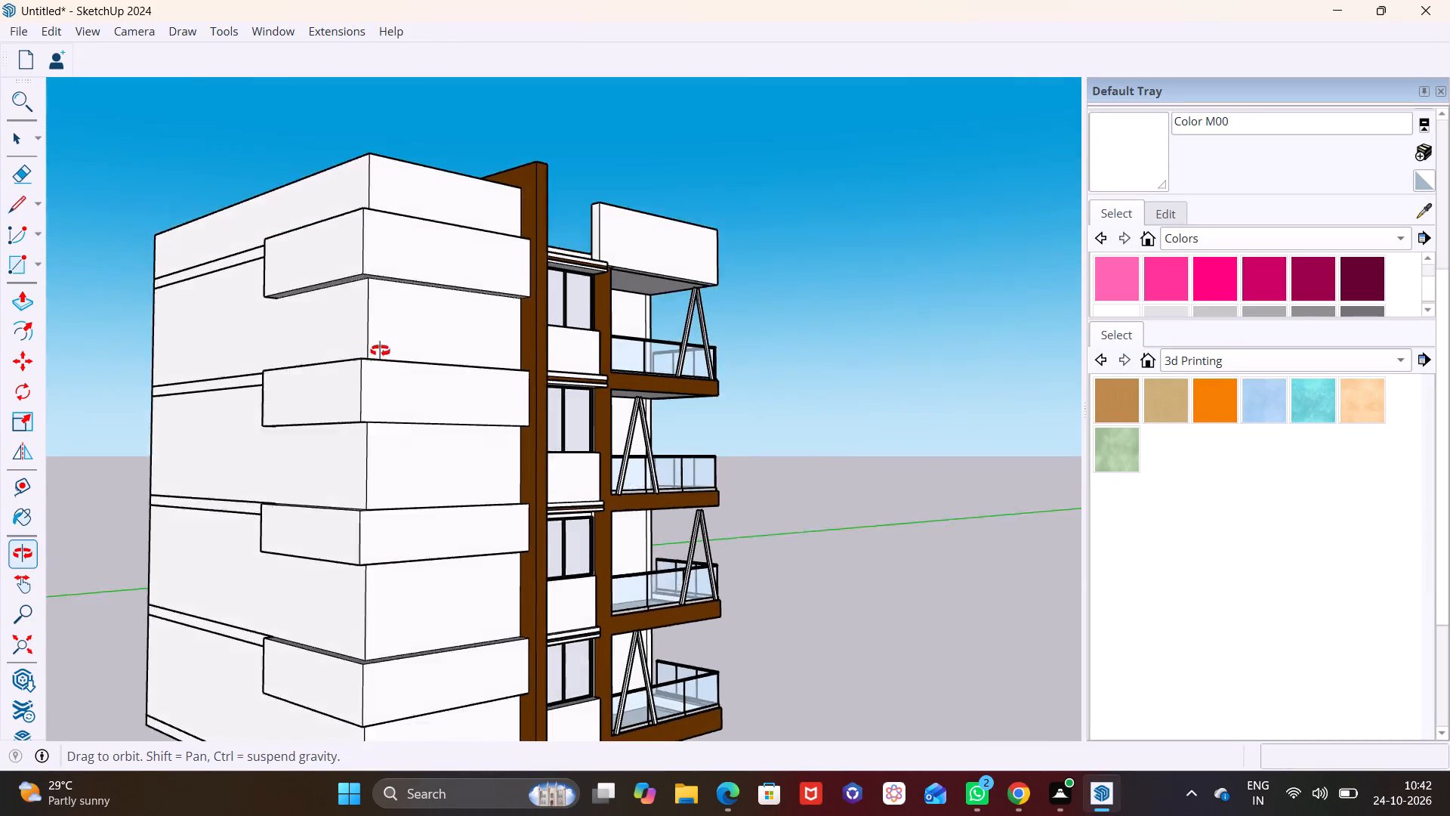
# Pull the underside of the second-lowest wrapped corner panel down about 1' 2".
pyautogui.moveTo(380, 351); pyautogui.dragTo(359, 358, button='middle')
pyautogui.keyDown('shift'); pyautogui.moveTo(463, 461); pyautogui.dragTo(482, 274, button='middle'); pyautogui.keyUp('shift')
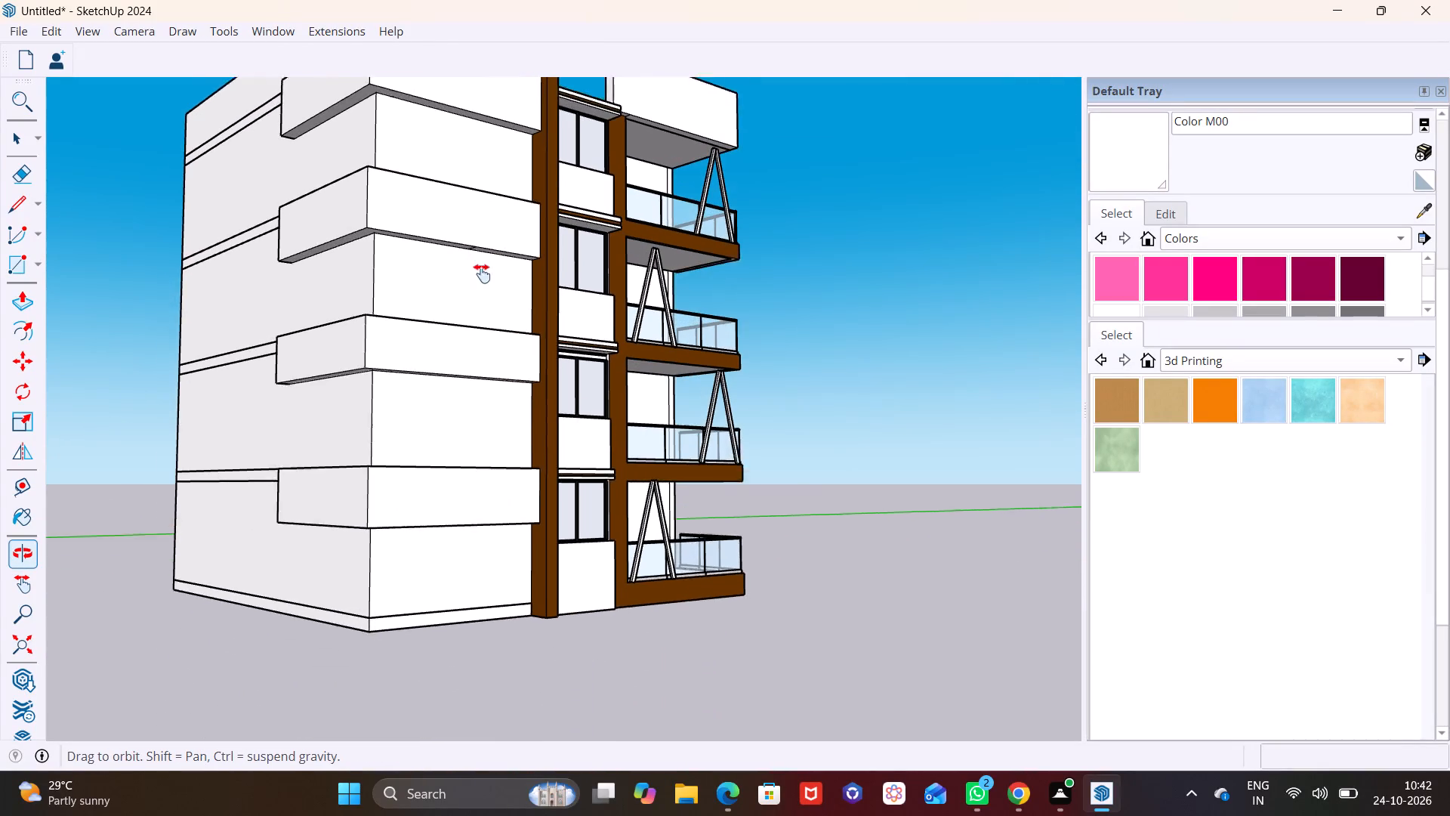
pyautogui.keyDown('shift'); pyautogui.moveTo(482, 274); pyautogui.dragTo(480, 262, button='middle'); pyautogui.keyUp('shift')
pyautogui.scroll(3, 410, 325)
pyautogui.moveTo(409, 321); pyautogui.dragTo(415, 278, button='middle')
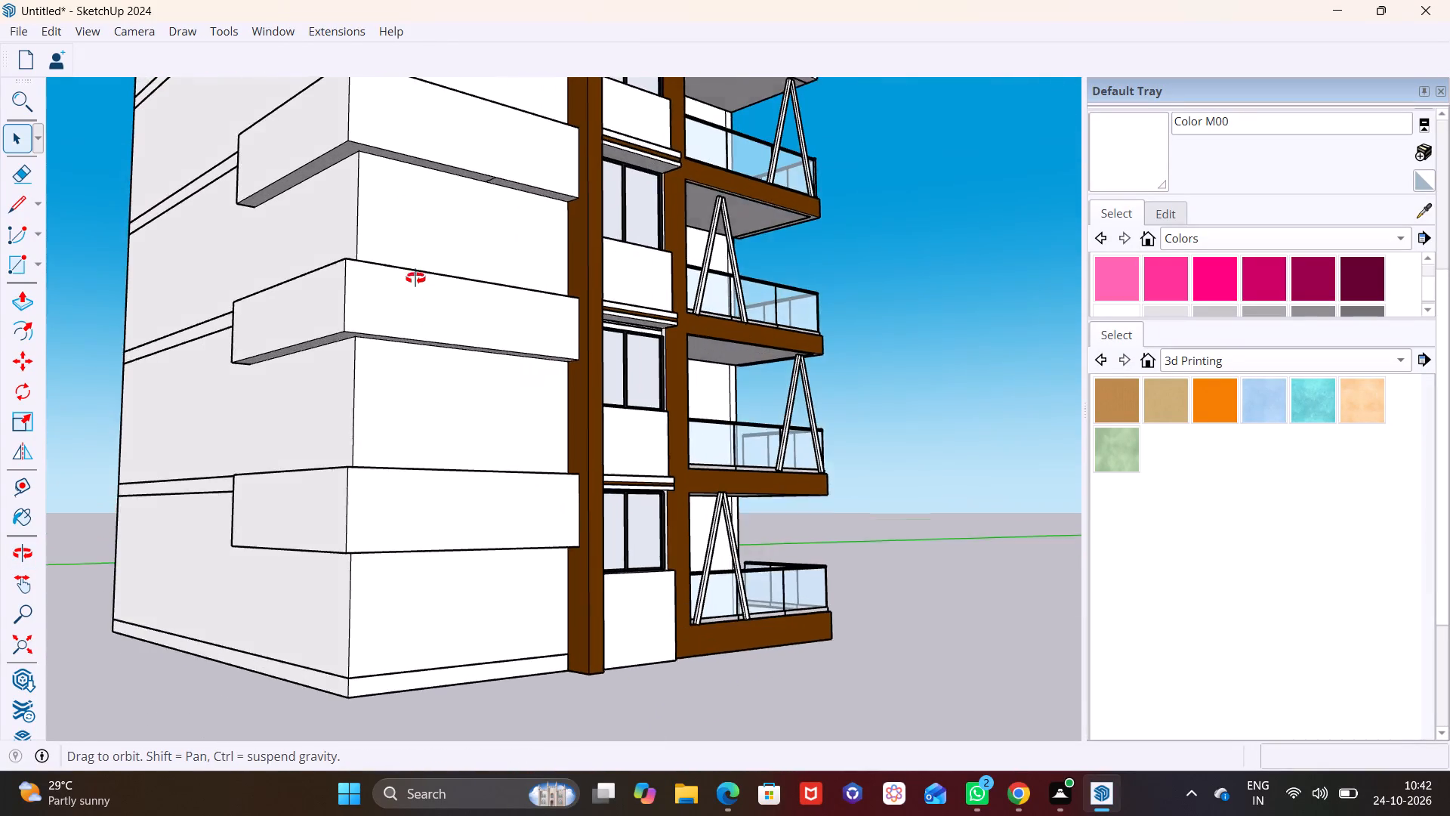
pyautogui.moveTo(415, 278); pyautogui.dragTo(428, 232, button='middle')
pyautogui.click(359, 277)
pyautogui.click(13, 295)
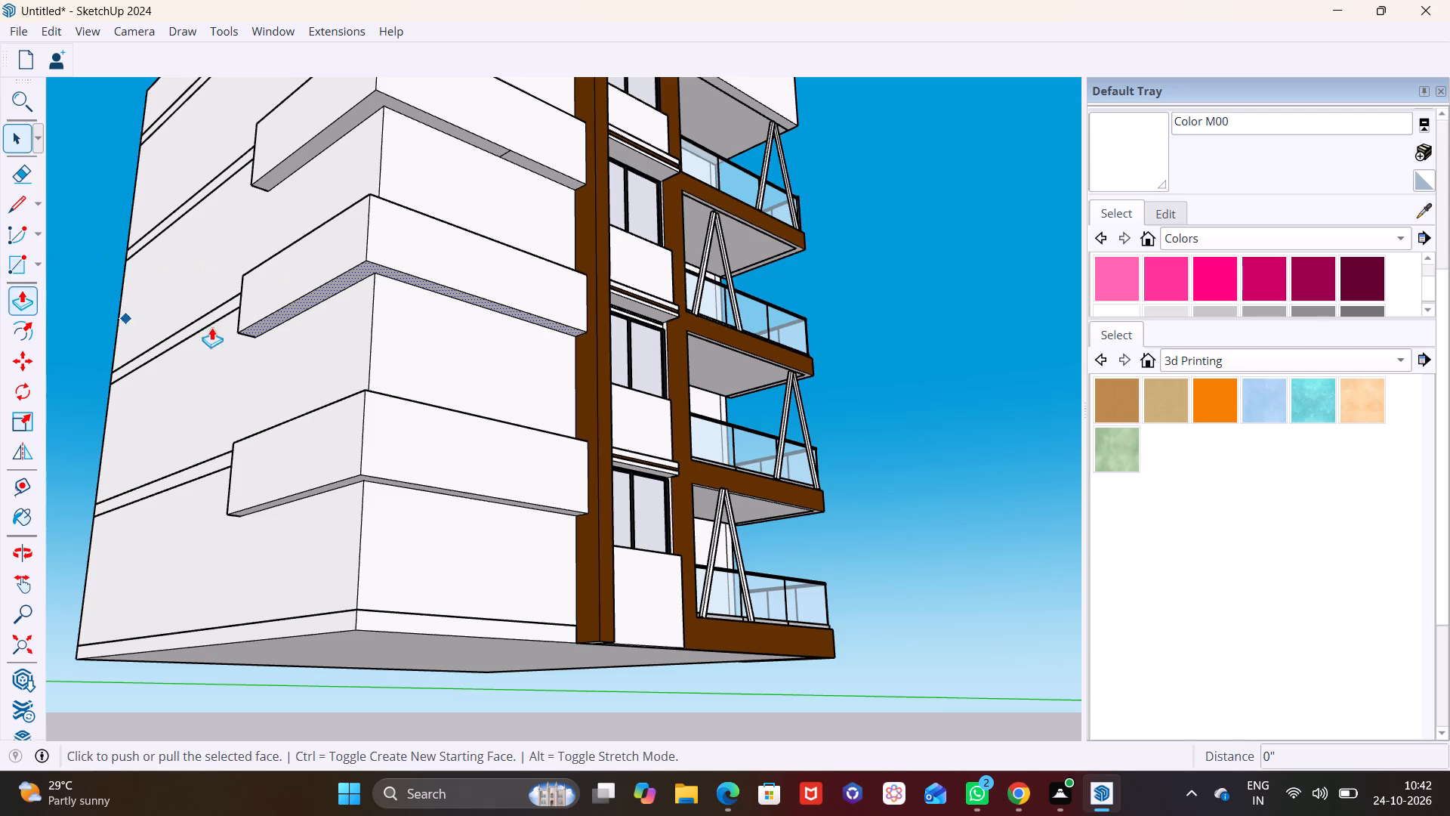
pyautogui.click(325, 294)
pyautogui.click(321, 318)
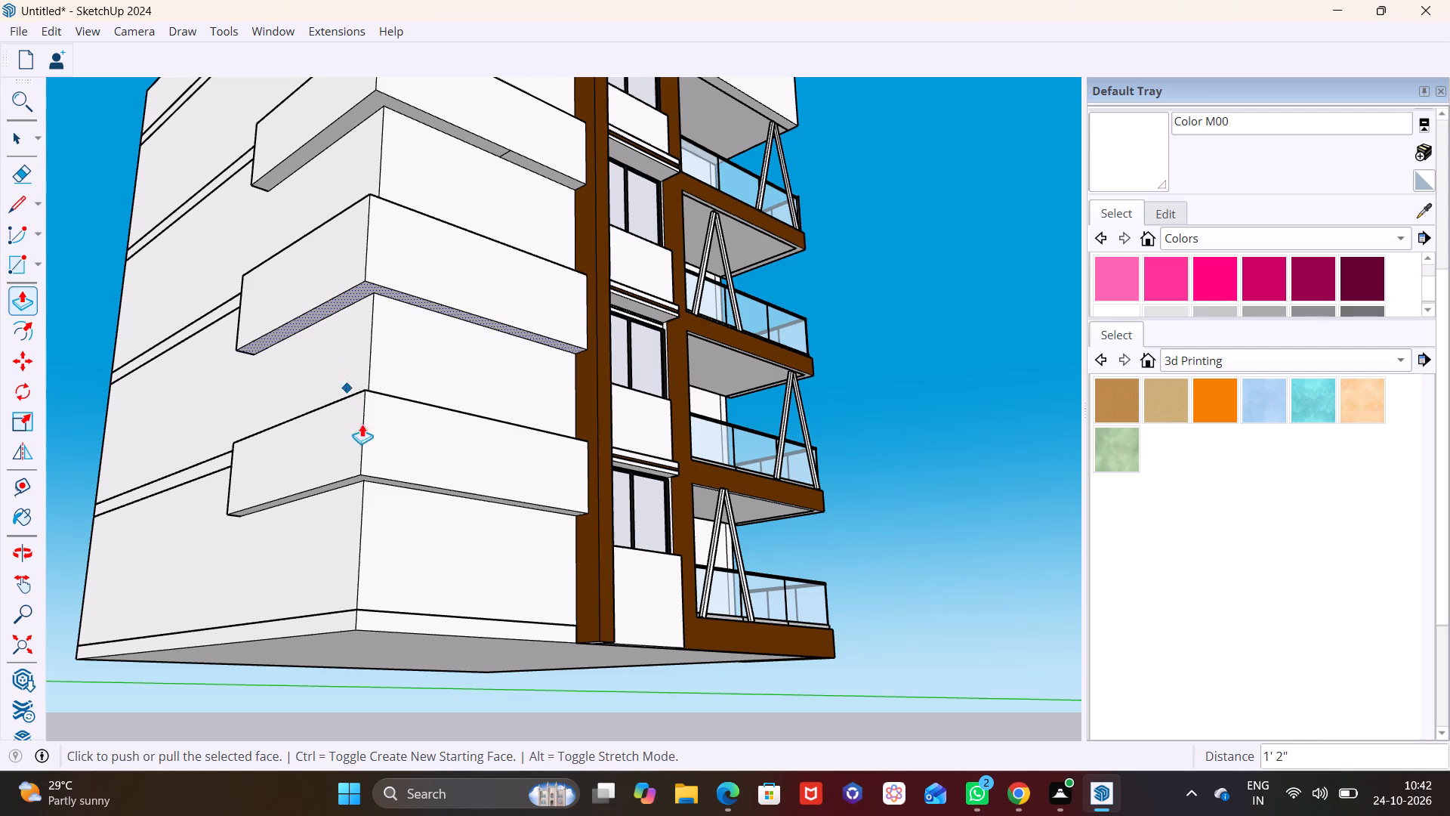
# Pull the underside of the lowest wrapped corner panel down about 6 5/16".
pyautogui.moveTo(369, 471); pyautogui.dragTo(382, 415, button='middle')
pyautogui.click(18, 138)
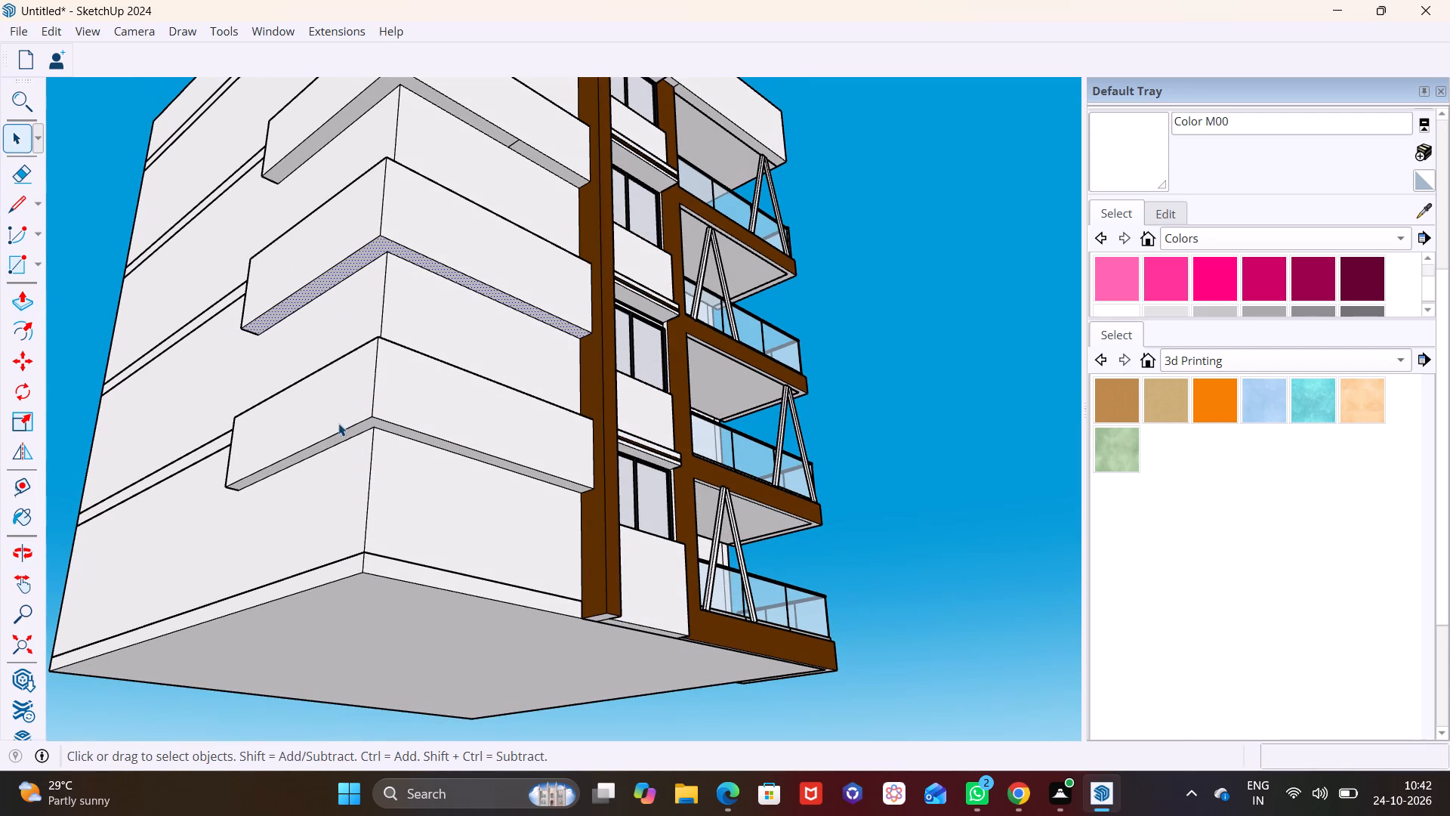
pyautogui.click(353, 435)
pyautogui.click(353, 431)
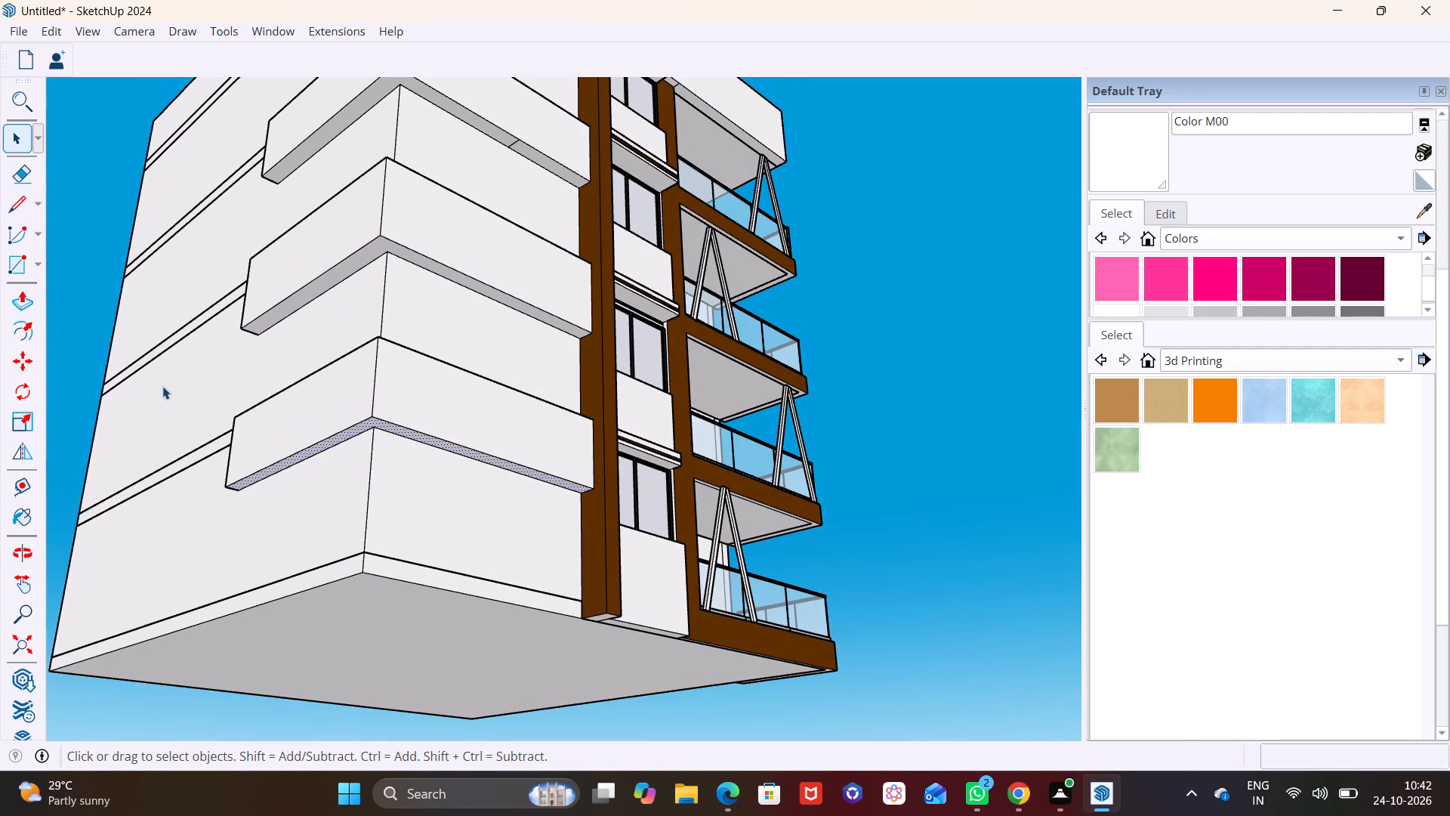
pyautogui.click(25, 301)
pyautogui.click(406, 431)
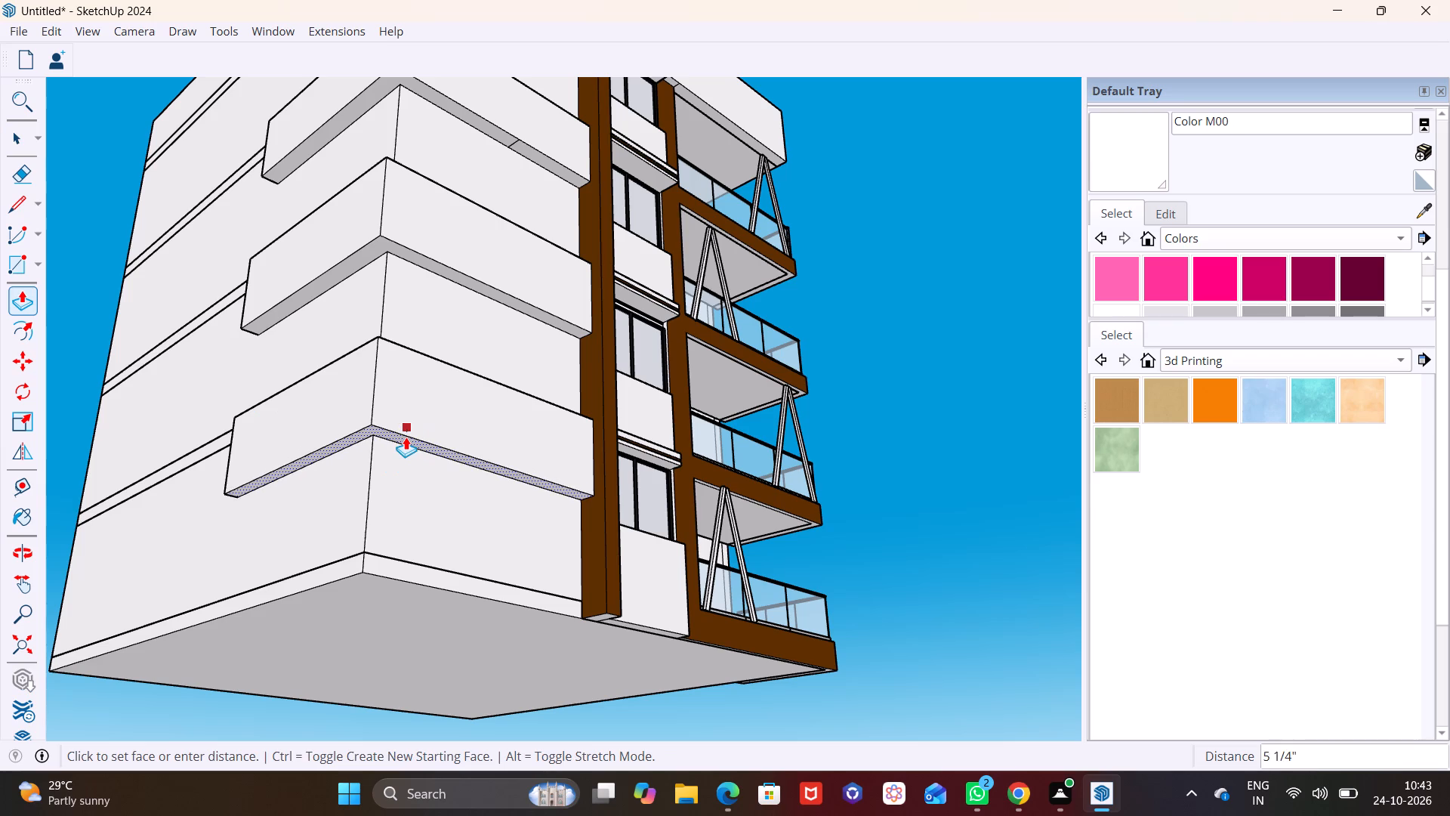
pyautogui.click(404, 437)
# Delete the short stray edge crossing the underside of the second-highest wrapped panel.
pyautogui.scroll(-2, 359, 340)
pyautogui.moveTo(359, 326); pyautogui.dragTo(398, 360, button='middle')
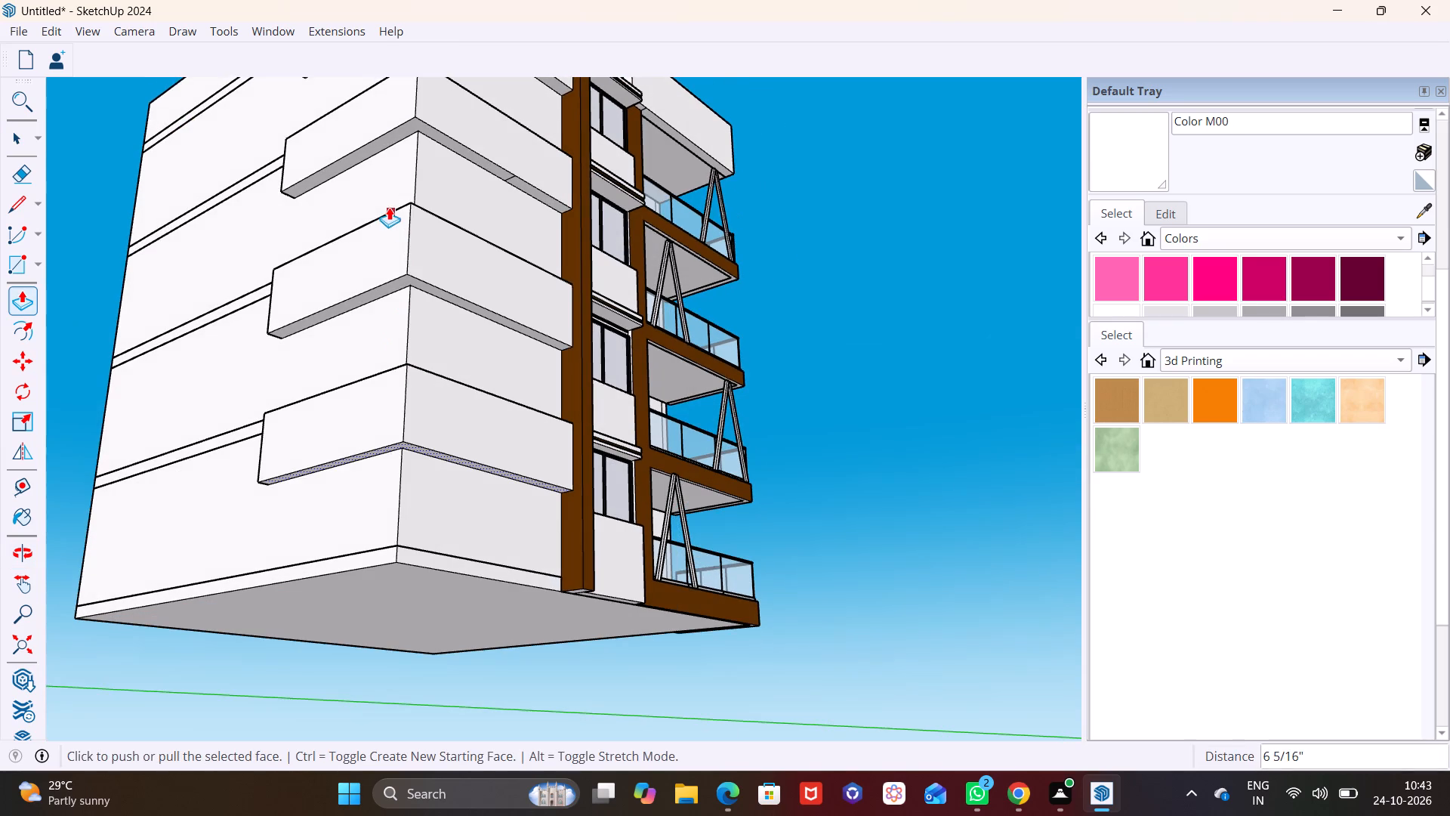
pyautogui.keyDown('shift'); pyautogui.moveTo(389, 215); pyautogui.dragTo(324, 508, button='middle'); pyautogui.keyUp('shift')
pyautogui.scroll(5, 521, 460)
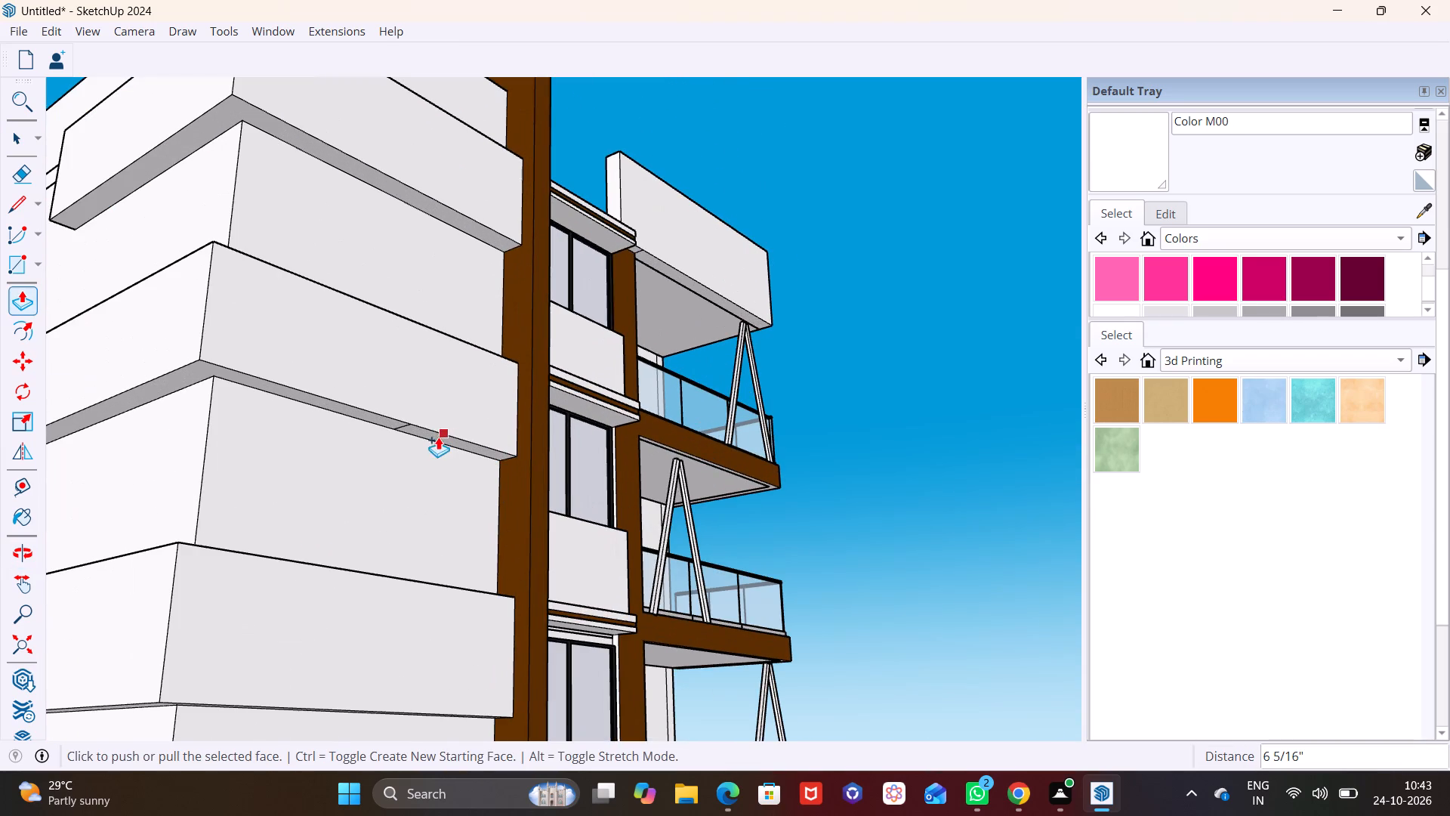
pyautogui.press('space')
pyautogui.click(401, 424)
pyautogui.click(402, 426)
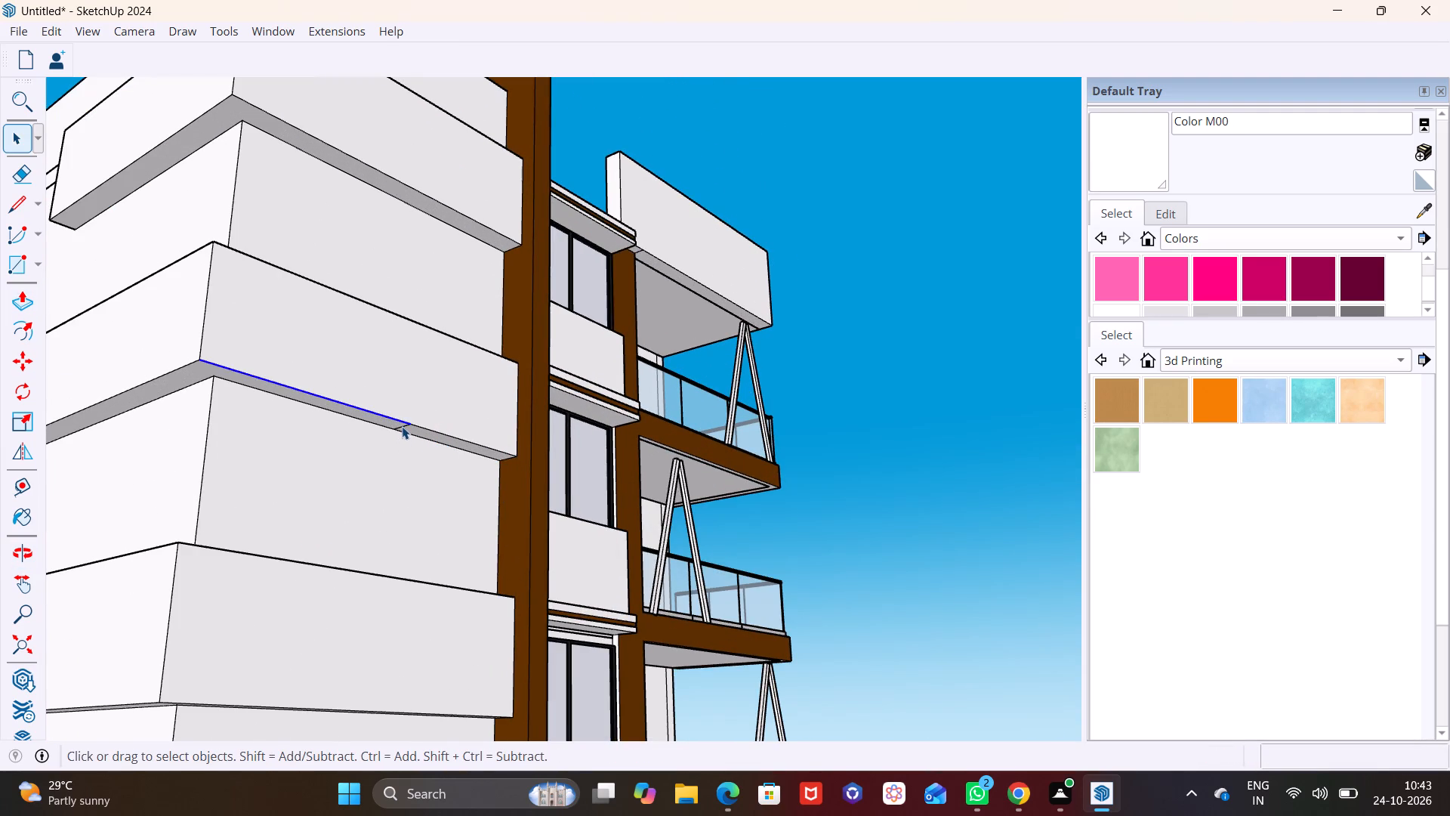
pyautogui.press('Delete')
# Pull the underside of the second-highest wrapped corner panel down about 9 5/8".
pyautogui.scroll(-2, 438, 446)
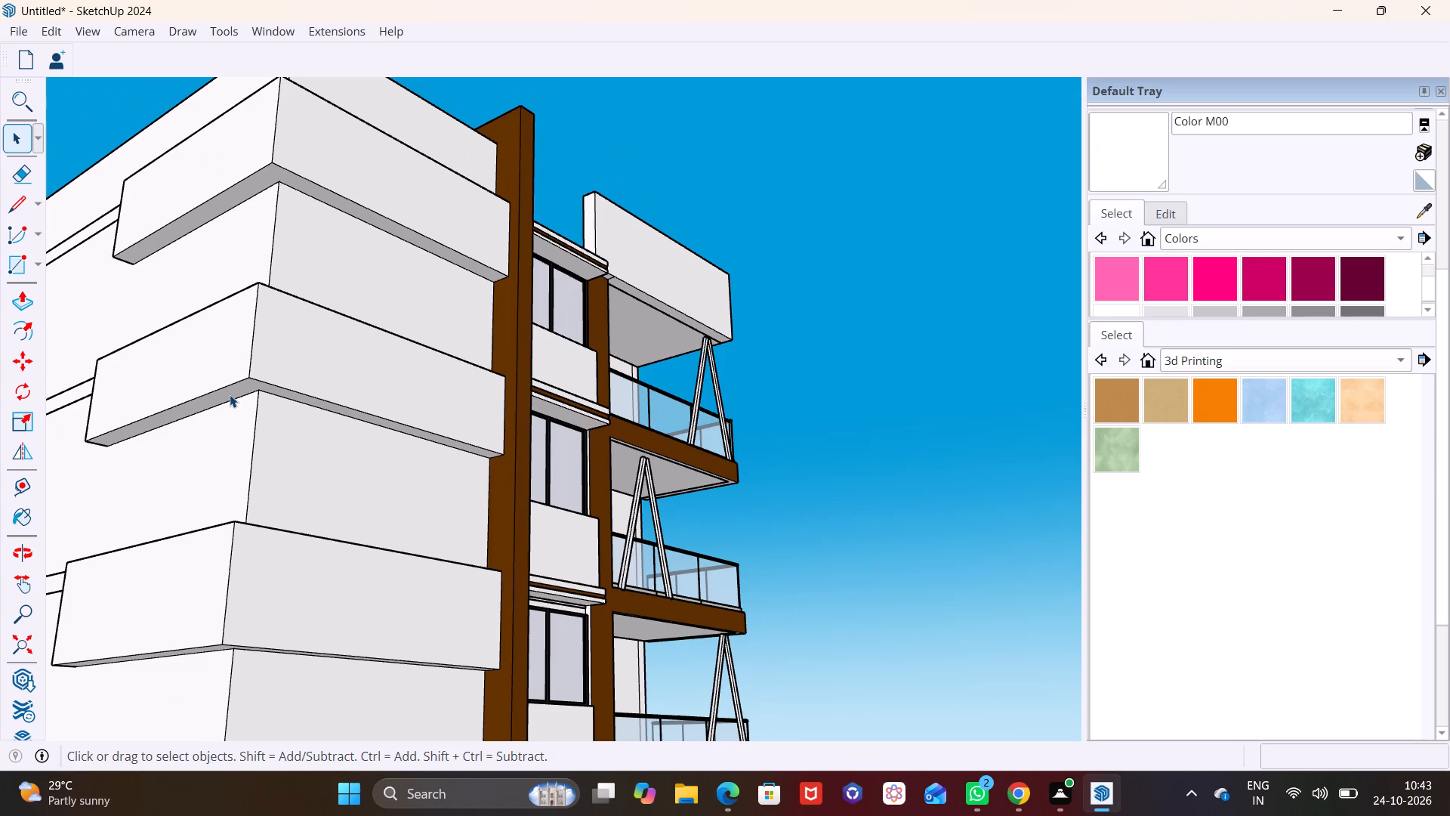
pyautogui.click(230, 394)
pyautogui.click(25, 302)
pyautogui.click(208, 399)
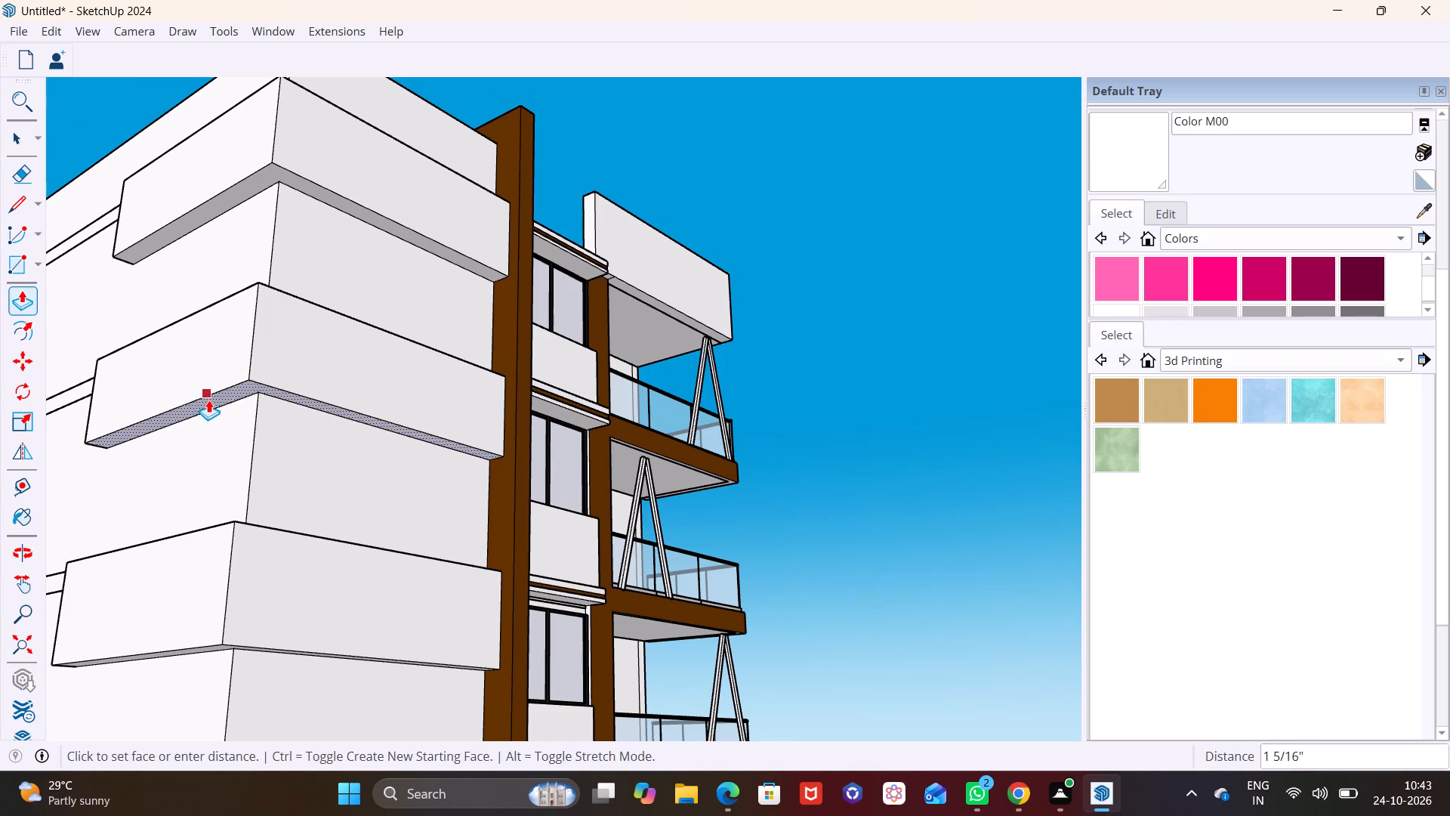
pyautogui.click(208, 412)
# Pull the underside of the topmost wrapped corner panel down about 4 3/16".
pyautogui.click(14, 139)
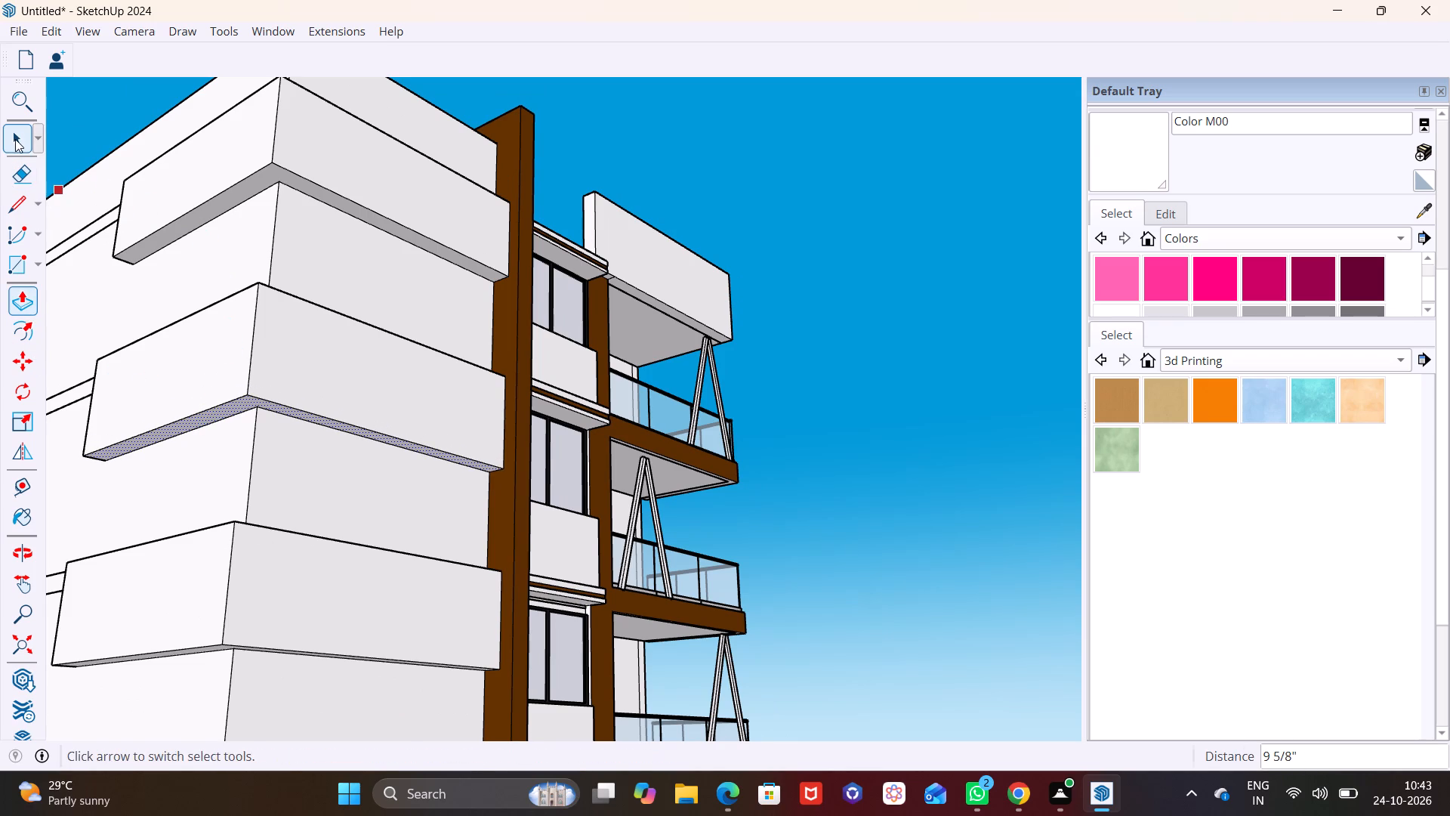
pyautogui.click(211, 206)
pyautogui.click(23, 295)
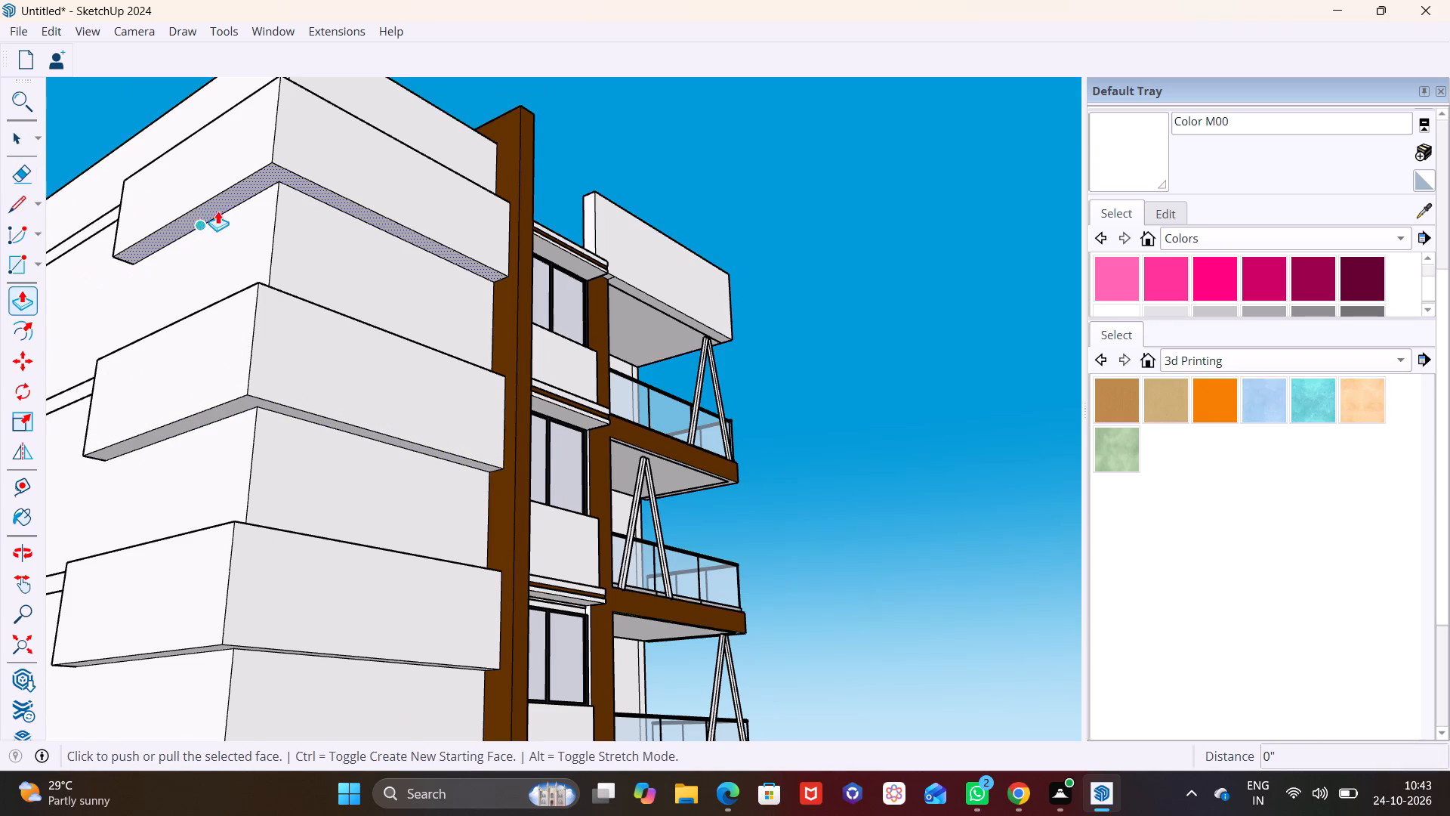
pyautogui.click(218, 209)
pyautogui.click(214, 220)
# Open 3D Warehouse and browse the glass window models for one that suits the facade.
pyautogui.moveTo(279, 220); pyautogui.dragTo(273, 242, button='middle')
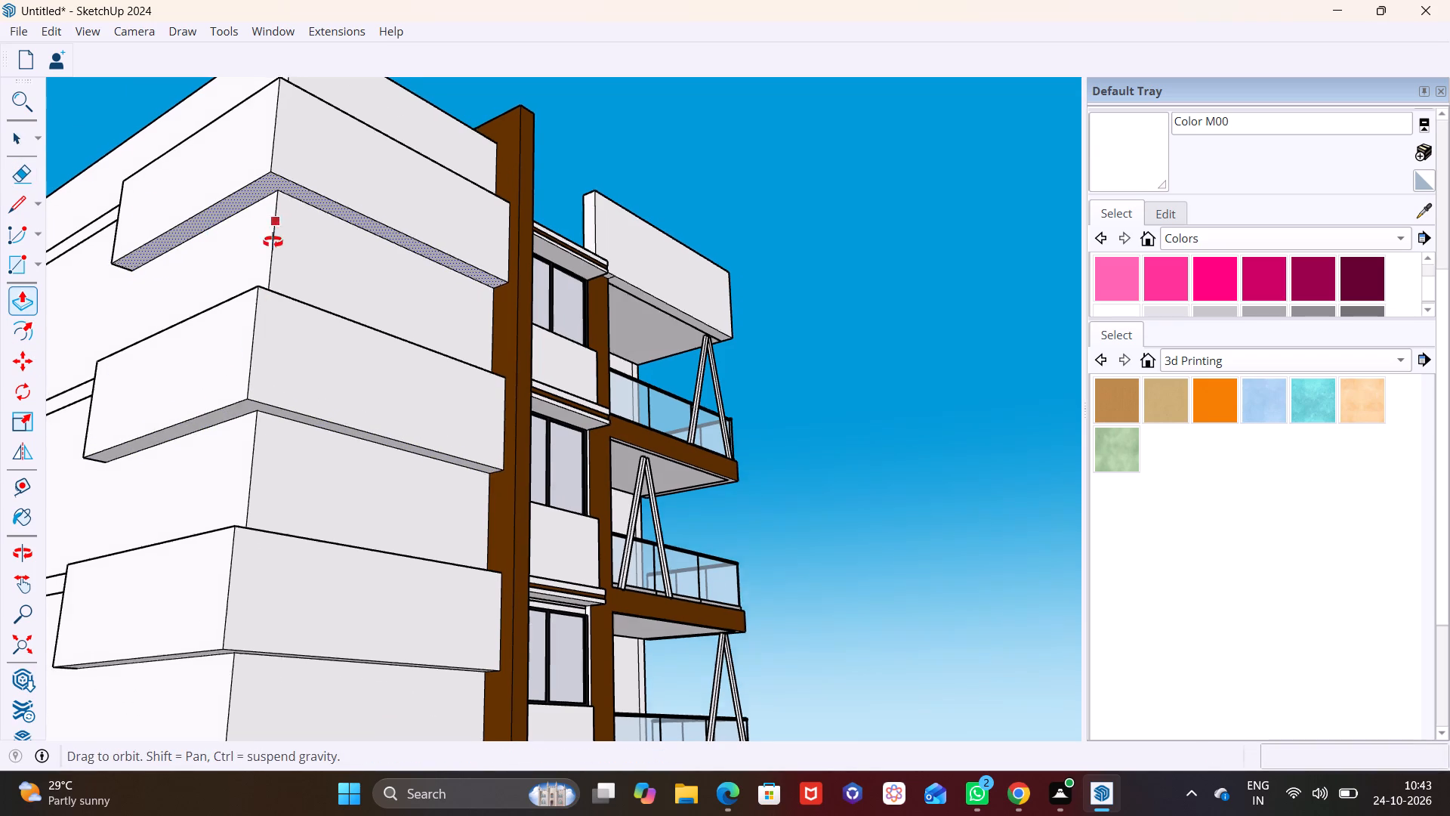
pyautogui.moveTo(273, 242); pyautogui.dragTo(189, 495, button='middle')
pyautogui.scroll(-9, 189, 491)
pyautogui.moveTo(255, 493); pyautogui.dragTo(322, 395, button='middle')
pyautogui.moveTo(275, 593); pyautogui.dragTo(434, 484, button='middle')
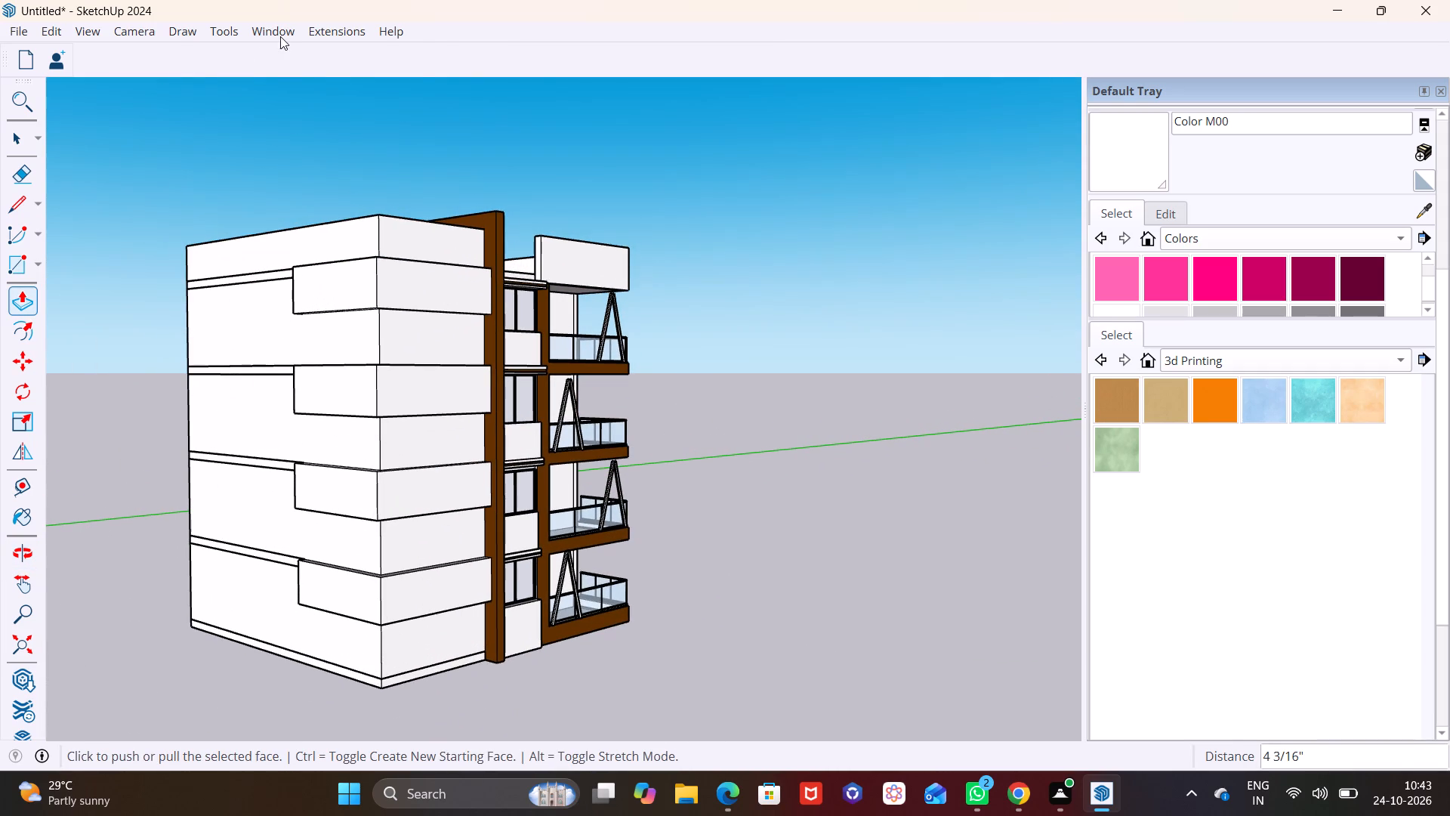
pyautogui.click(280, 36)
pyautogui.click(315, 185)
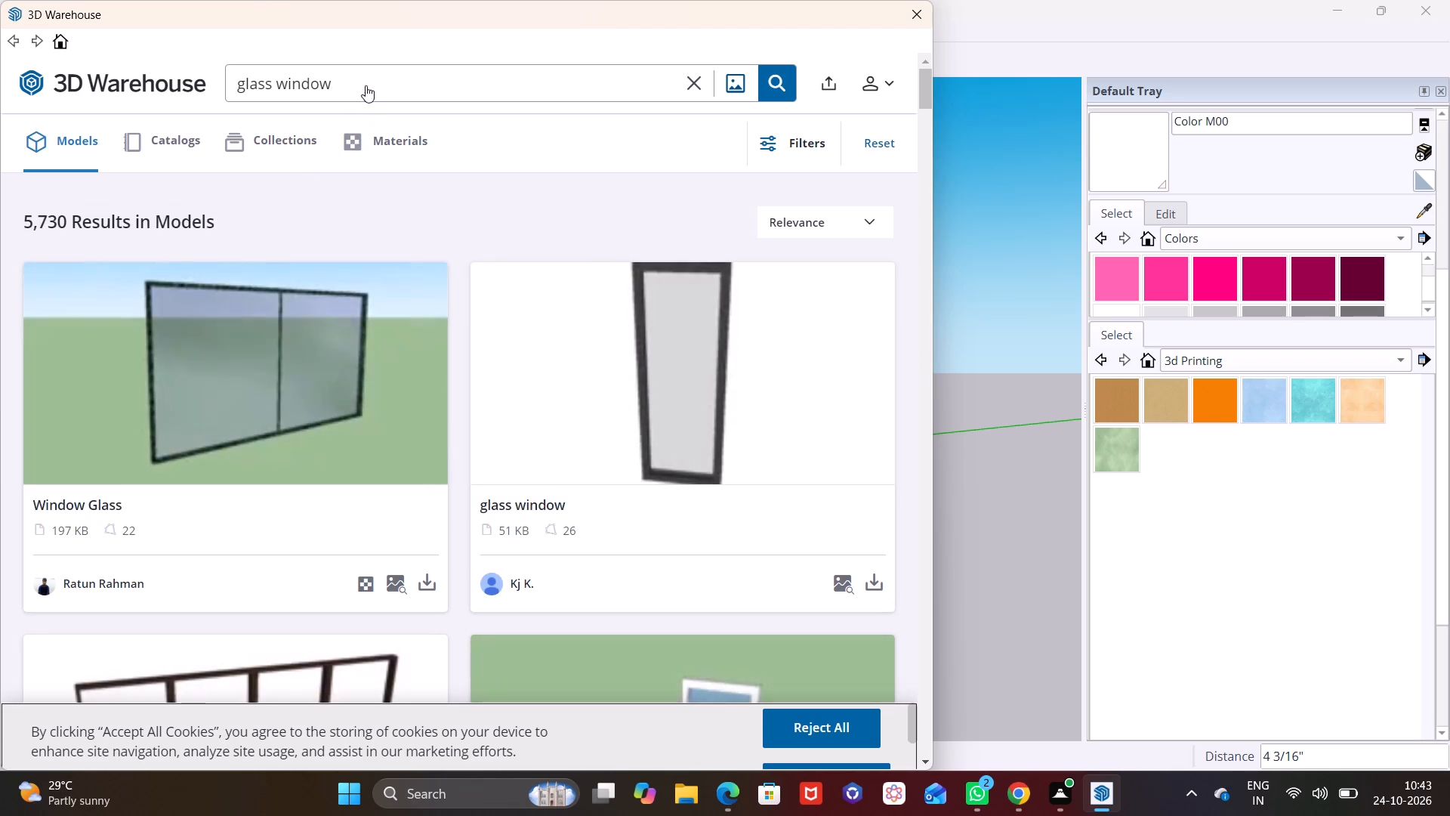
pyautogui.scroll(-3, 481, 252)
pyautogui.scroll(-3, 427, 360)
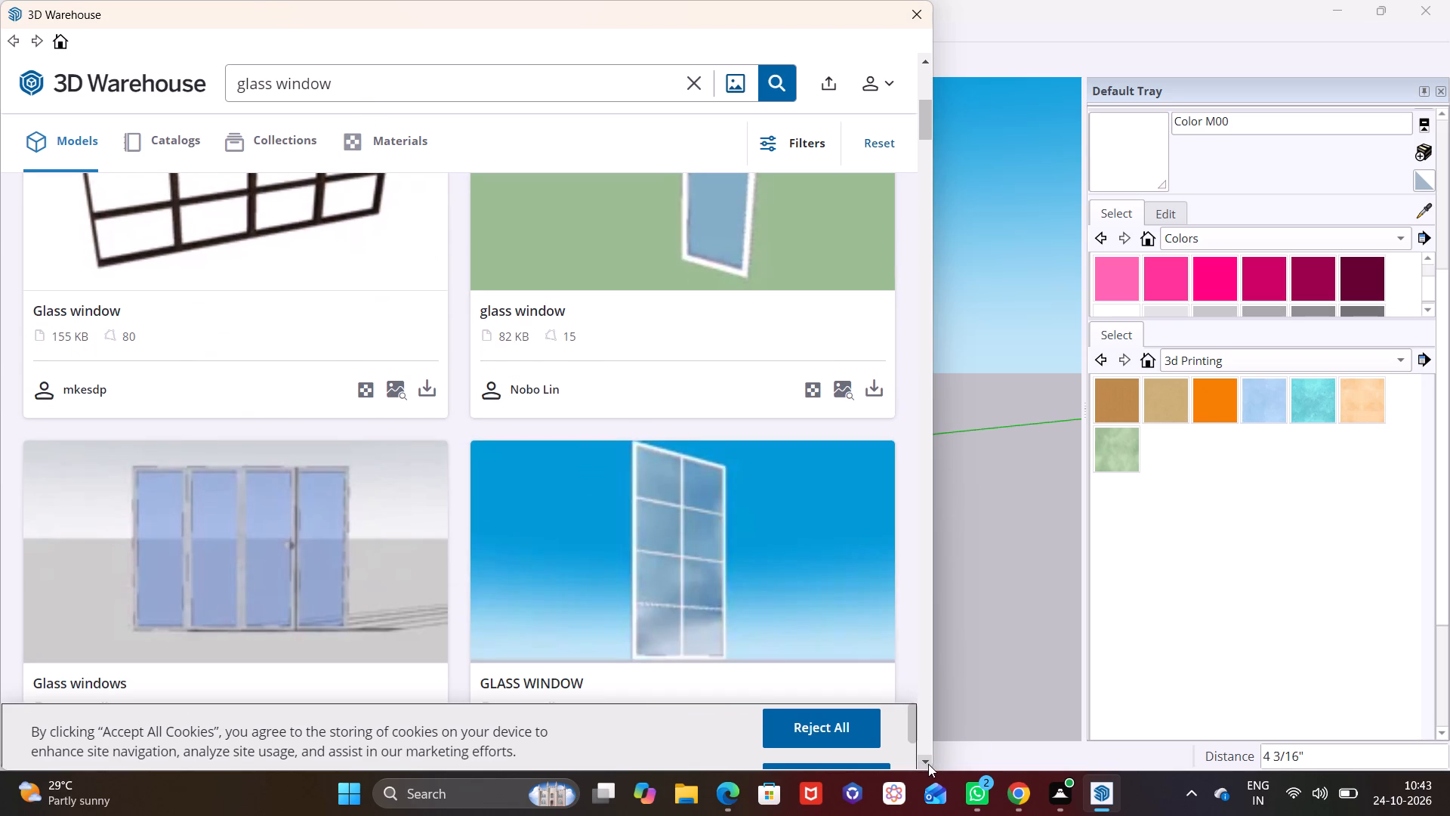
pyautogui.click(928, 764)
pyautogui.click(928, 764)
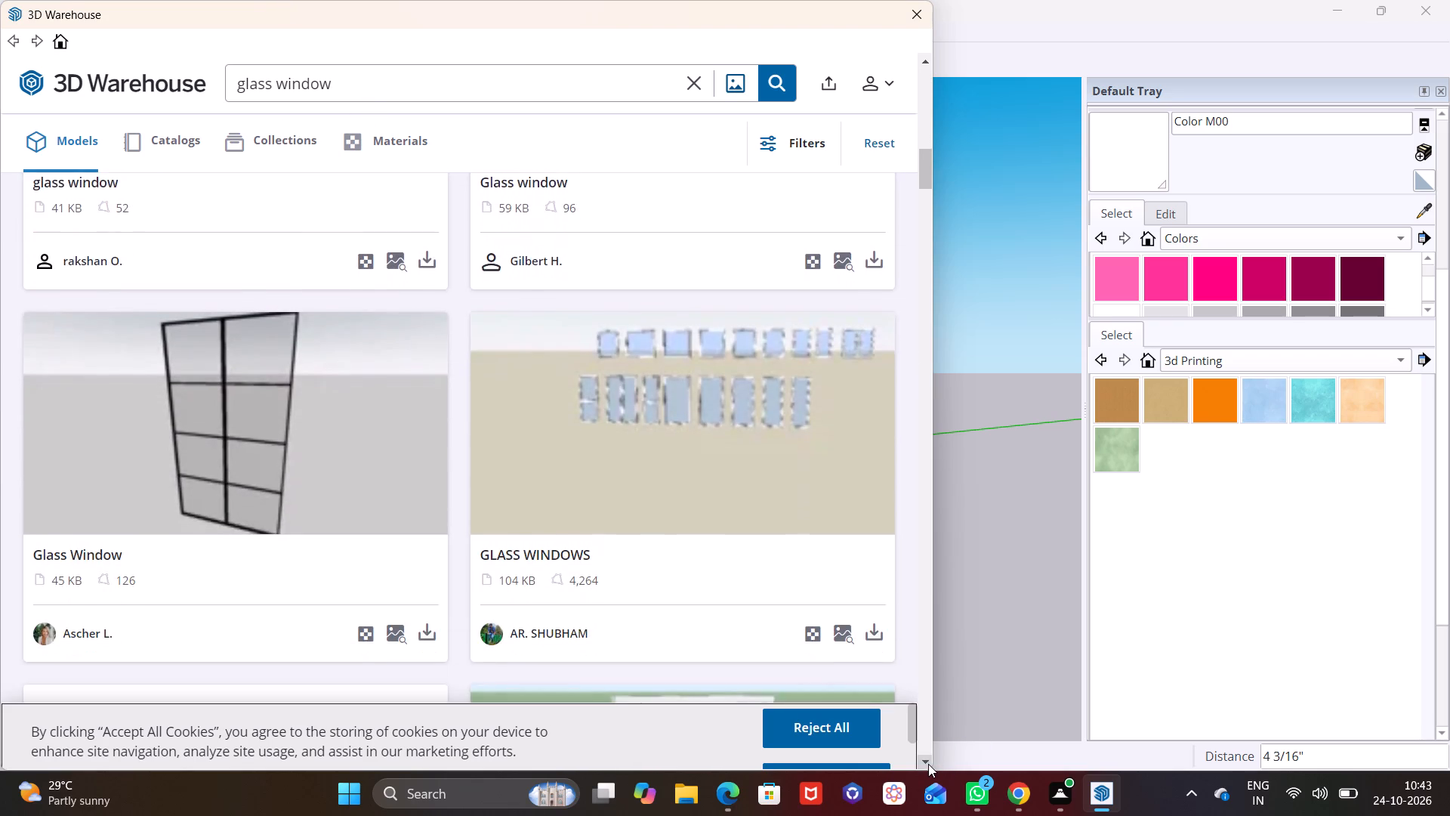
pyautogui.click(928, 764)
pyautogui.click(928, 763)
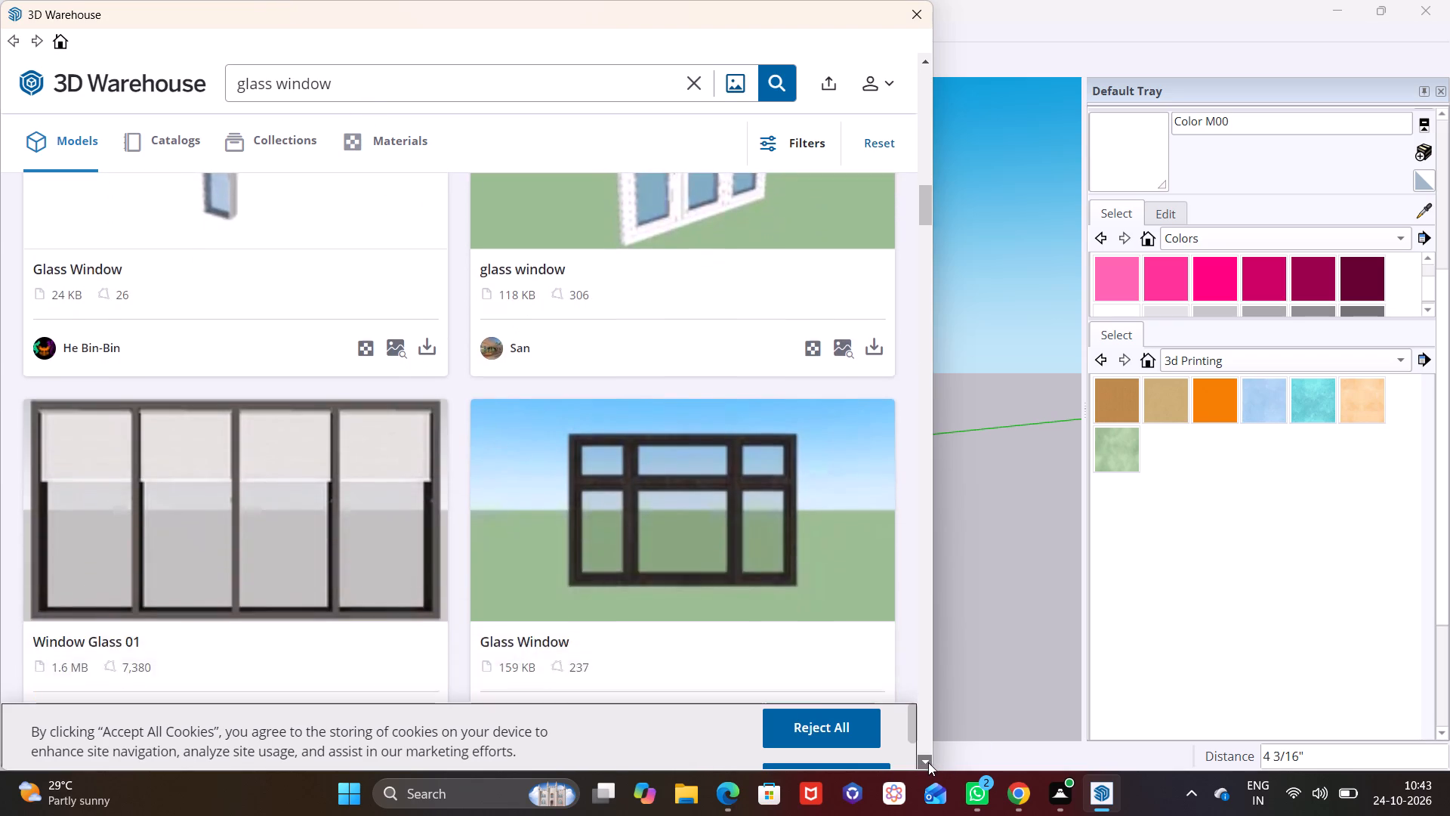
pyautogui.click(928, 762)
pyautogui.click(928, 762)
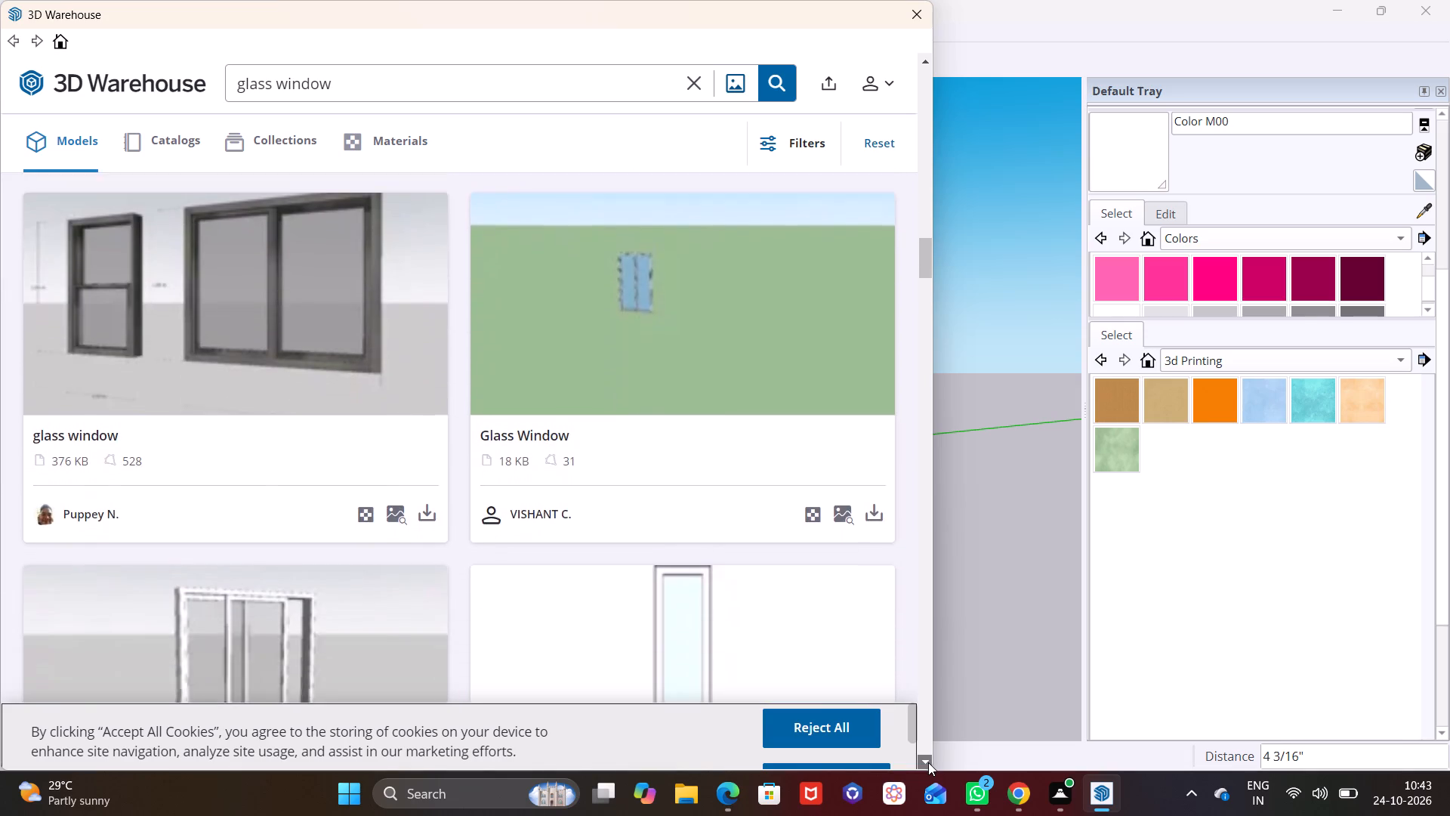
pyautogui.click(928, 762)
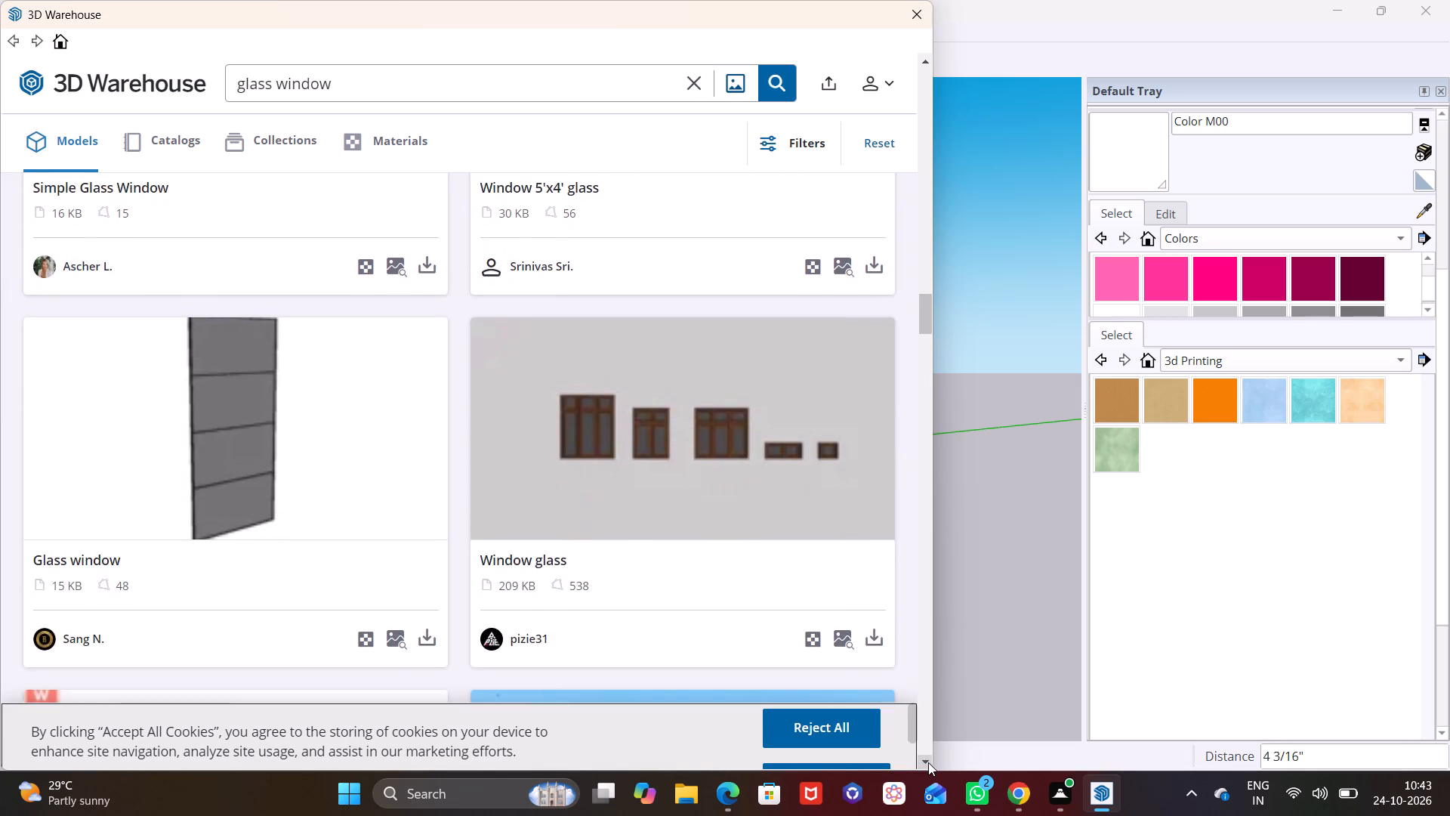
pyautogui.click(928, 762)
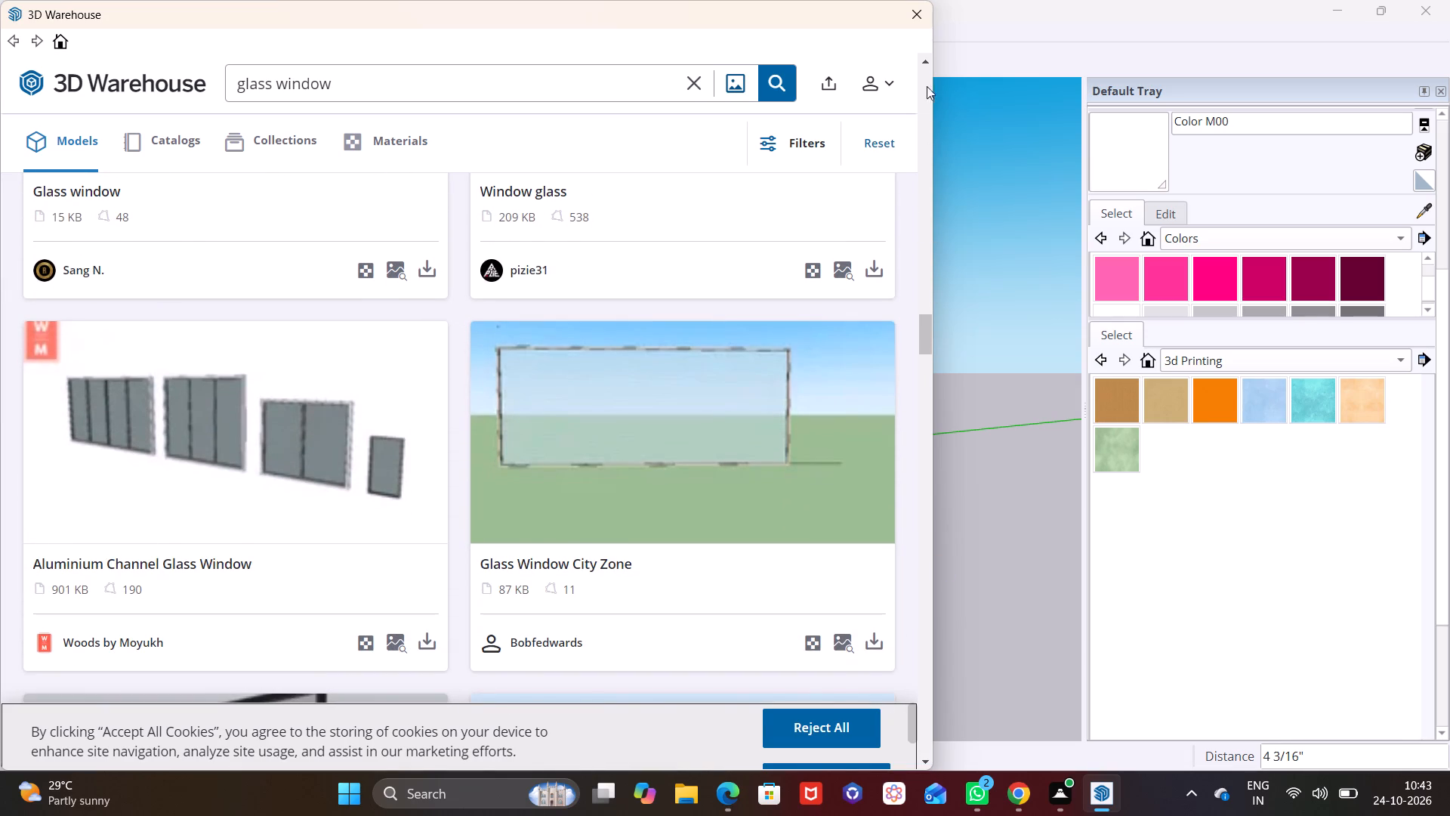
pyautogui.click(925, 54)
pyautogui.click(925, 54)
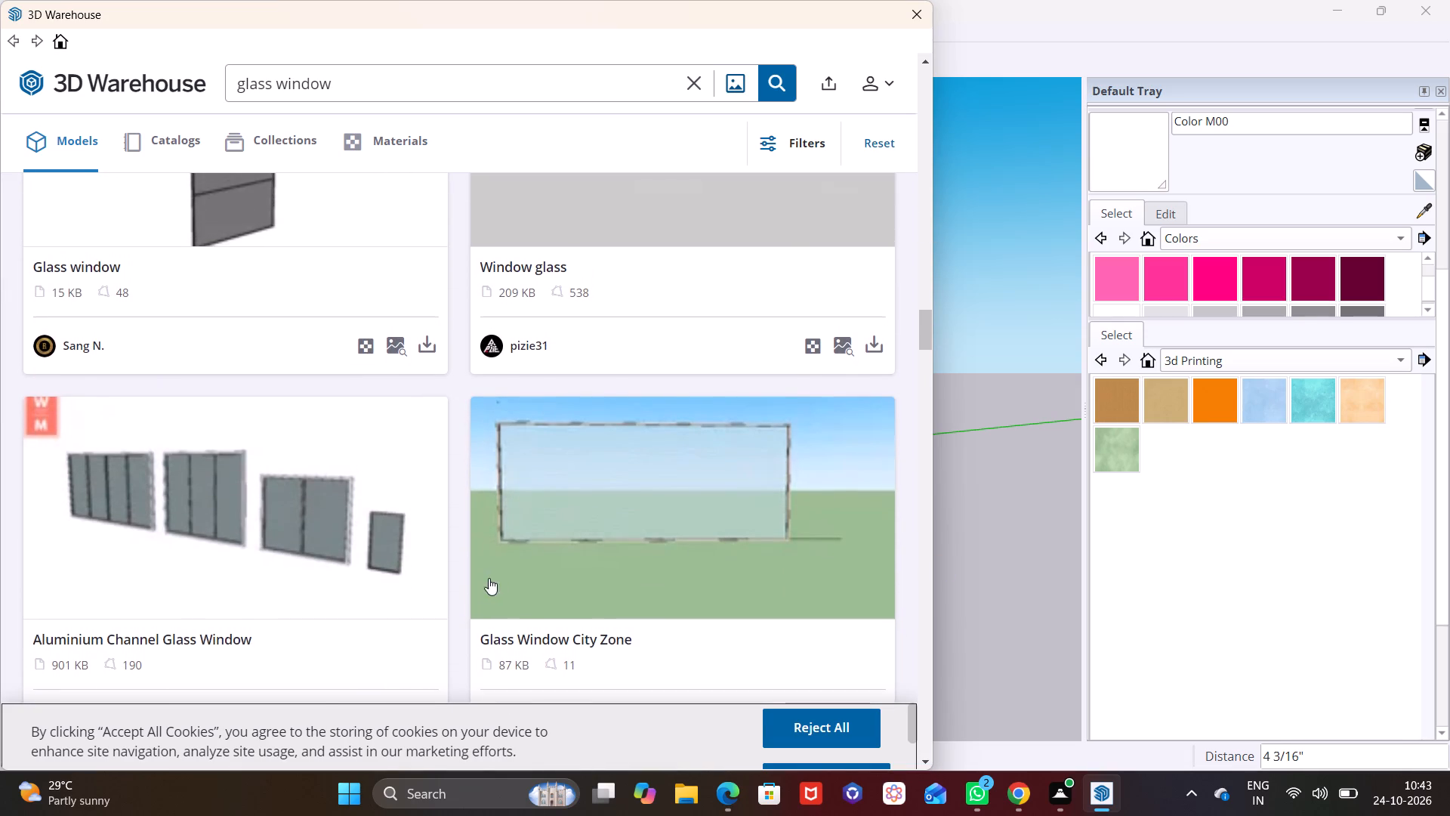
# Load the Aluminium Channel Glass Window model by Woods by Moyukh directly into the model and place it beside the building.
pyautogui.scroll(-3, 416, 542)
pyautogui.click(427, 429)
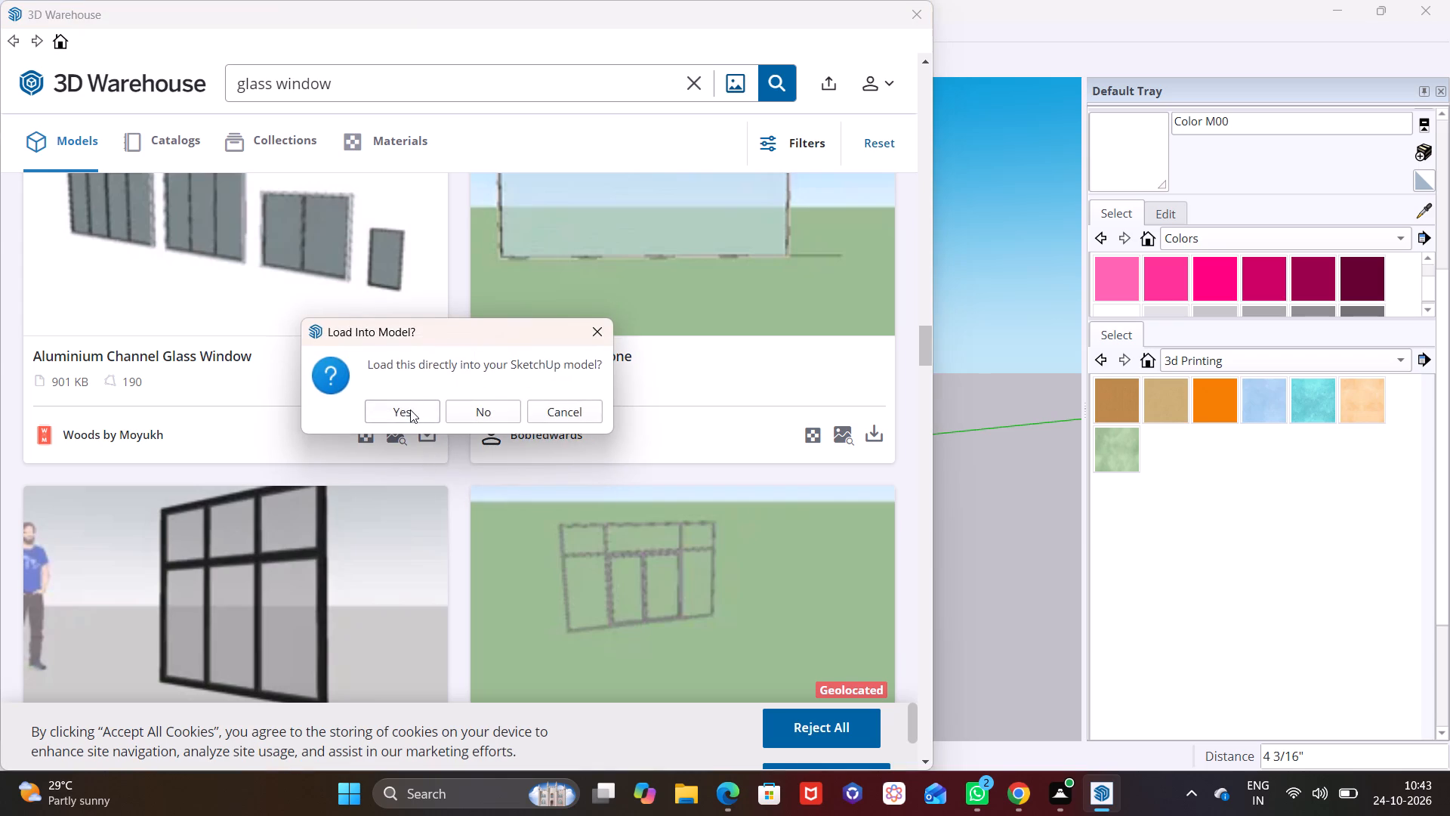
pyautogui.click(410, 410)
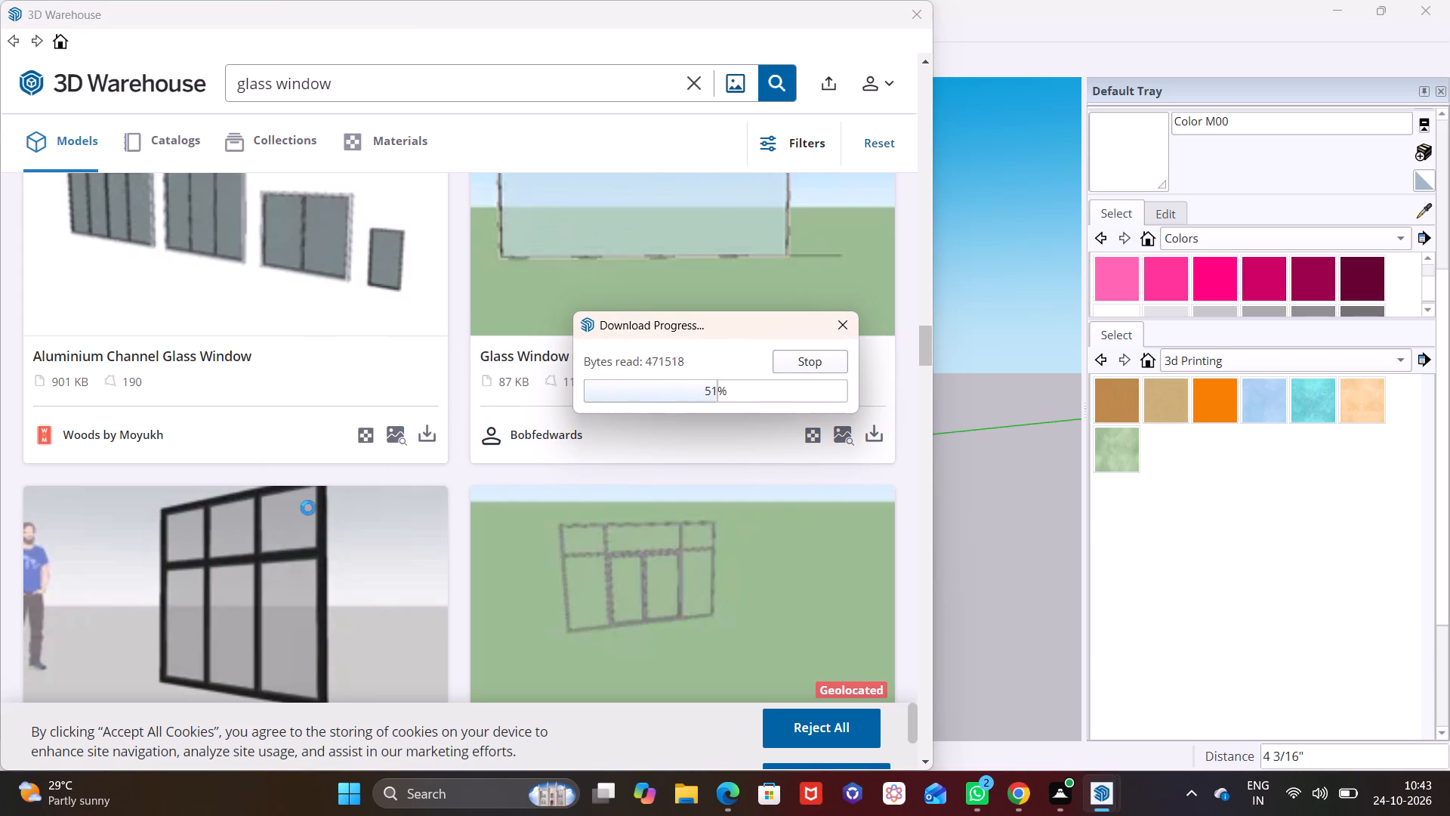
pyautogui.scroll(-2, 770, 570)
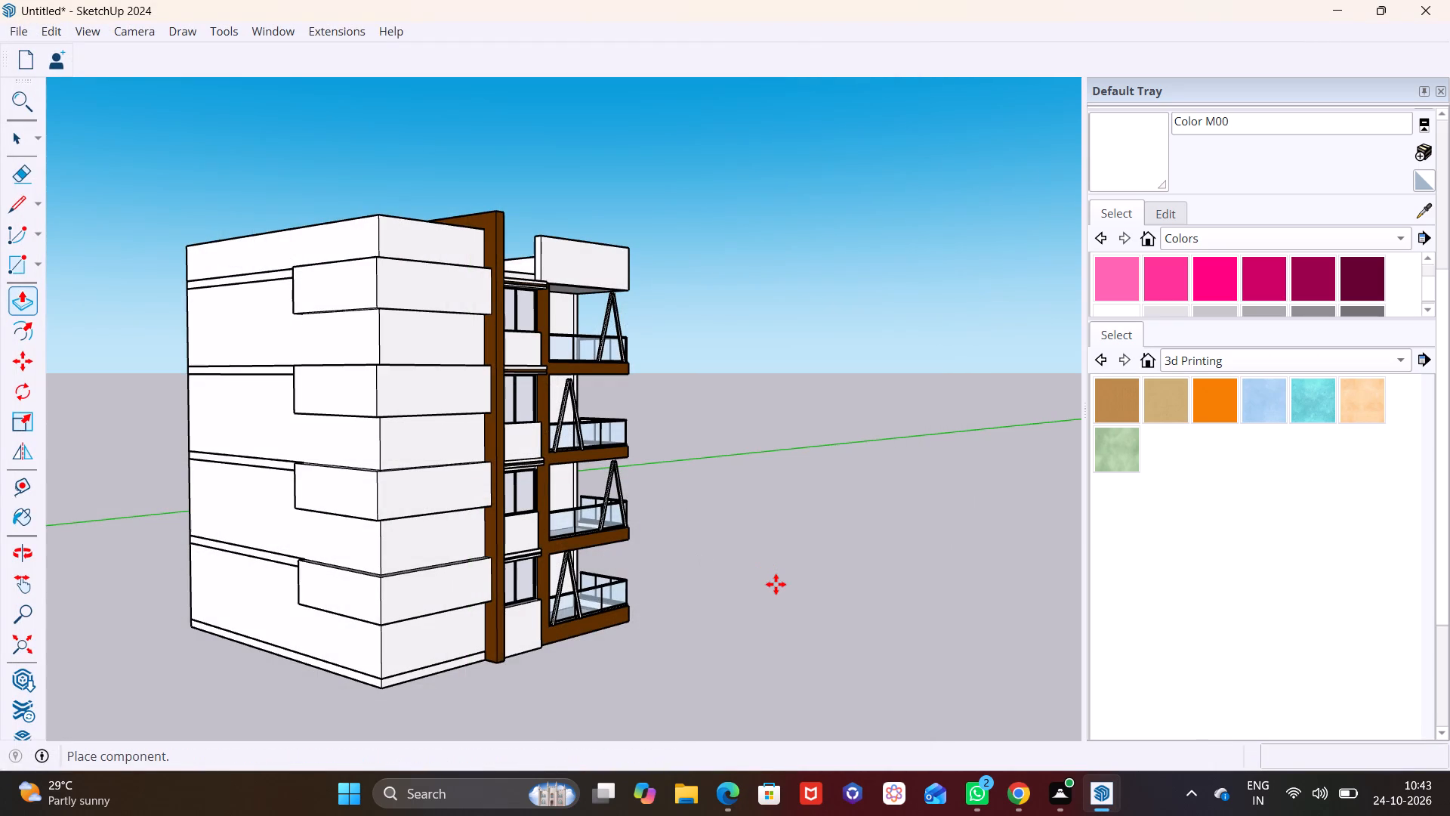
pyautogui.scroll(-11, 776, 590)
pyautogui.click(793, 700)
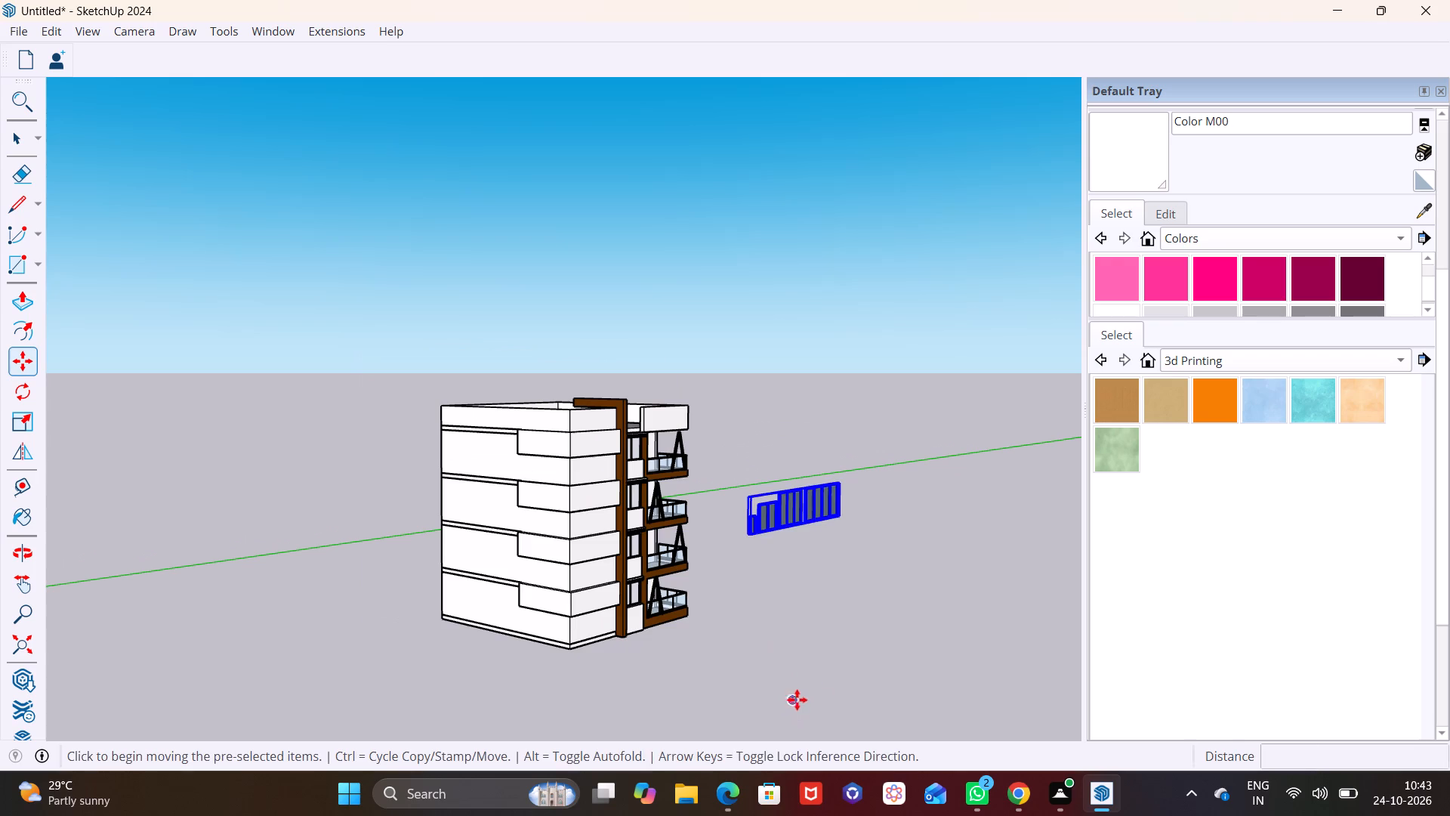
# Move the imported window set about 24' to another clear spot beside the building.
pyautogui.scroll(12, 760, 482)
pyautogui.moveTo(788, 570); pyautogui.dragTo(828, 623, button='middle')
pyautogui.click(828, 618)
pyautogui.scroll(-3, 828, 618)
pyautogui.keyDown('shift'); pyautogui.moveTo(830, 638); pyautogui.dragTo(720, 489, button='middle'); pyautogui.keyUp('shift')
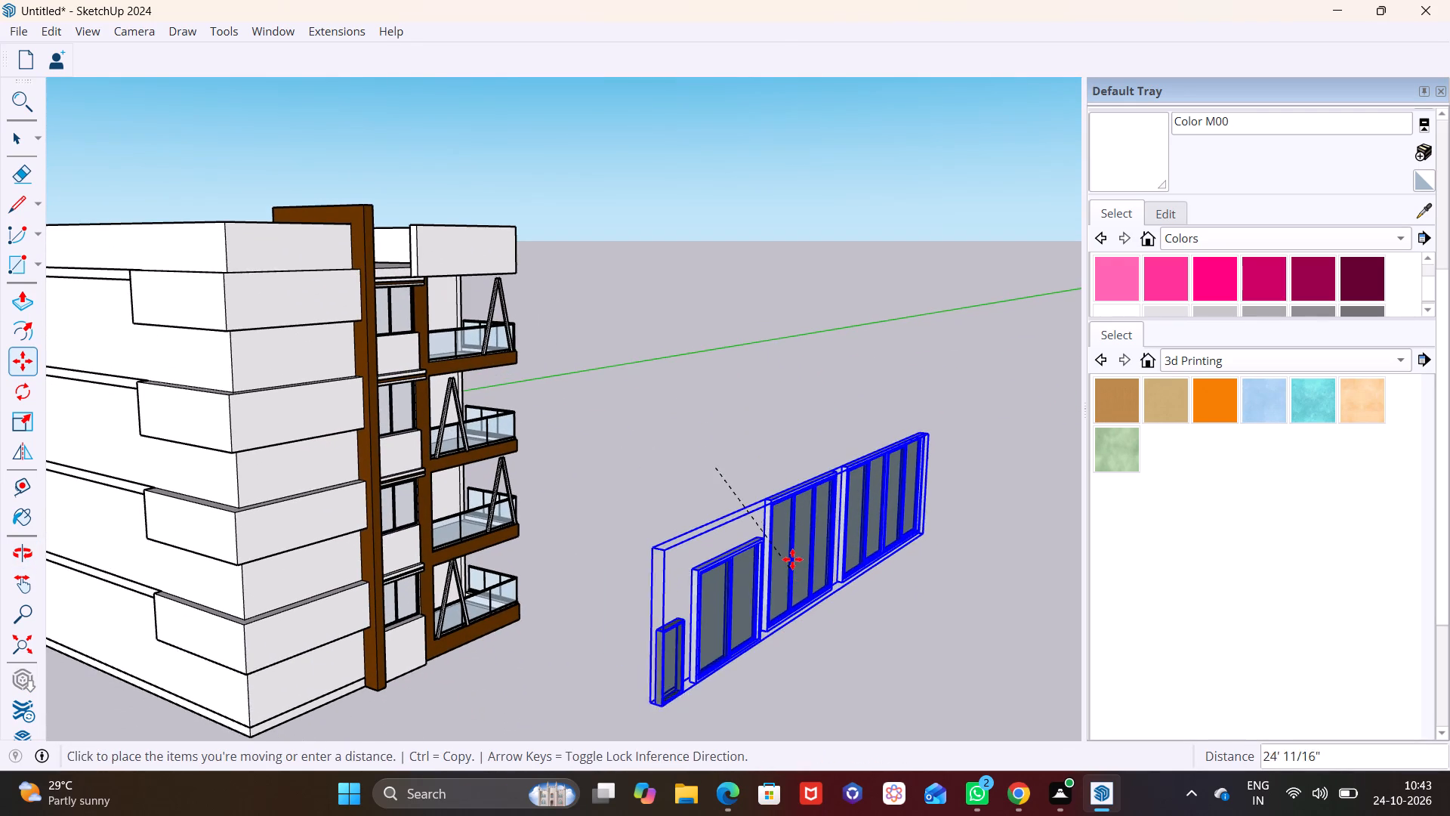
pyautogui.click(791, 557)
pyautogui.press('space')
# Open the imported window set for editing and delete its four-pane and three-pane windows.
pyautogui.moveTo(834, 623); pyautogui.dragTo(842, 606, button='middle')
pyautogui.scroll(-2, 813, 623)
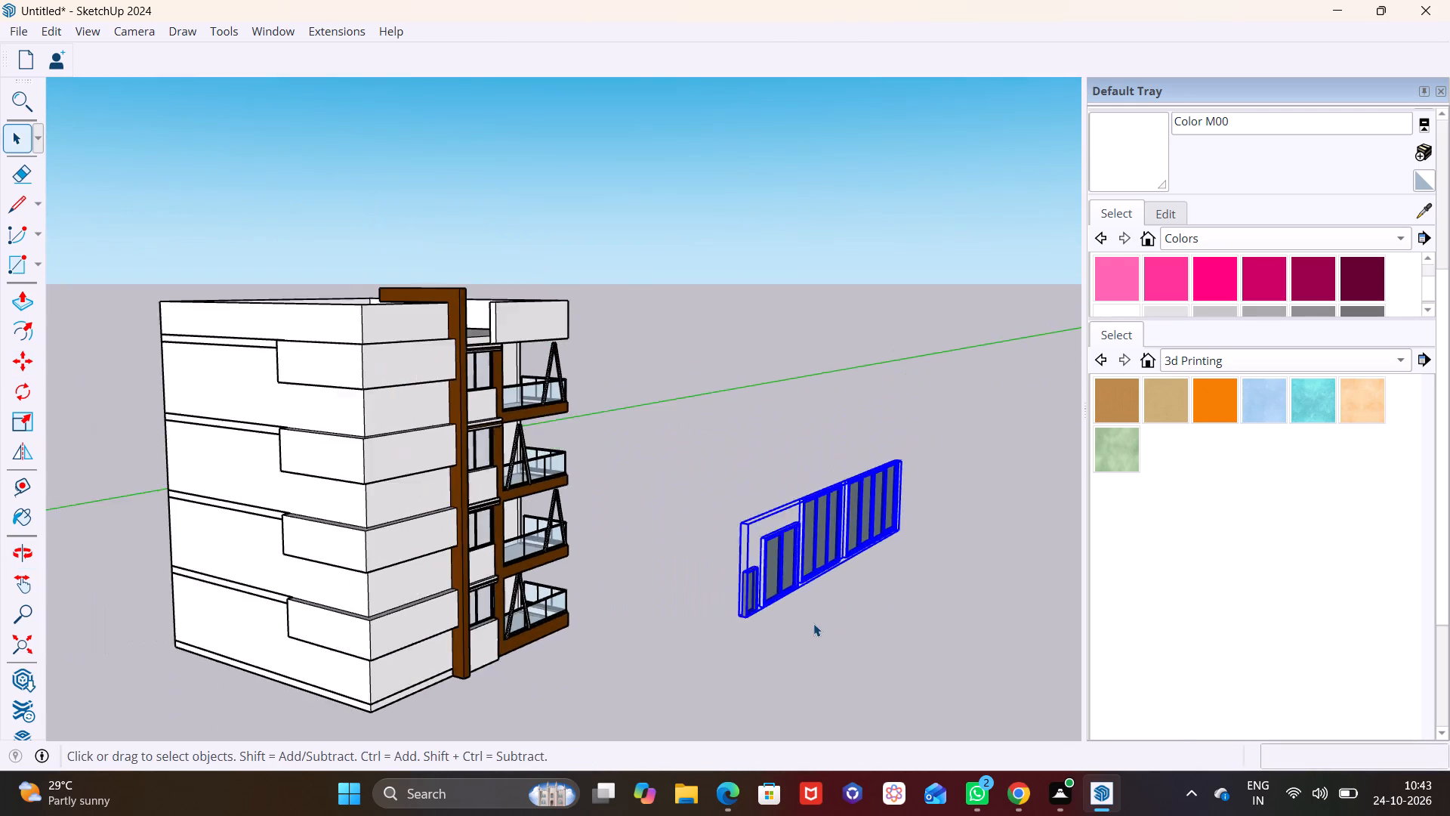
pyautogui.scroll(-6, 813, 623)
pyautogui.moveTo(815, 624); pyautogui.dragTo(328, 609, button='middle')
pyautogui.scroll(2, 295, 542)
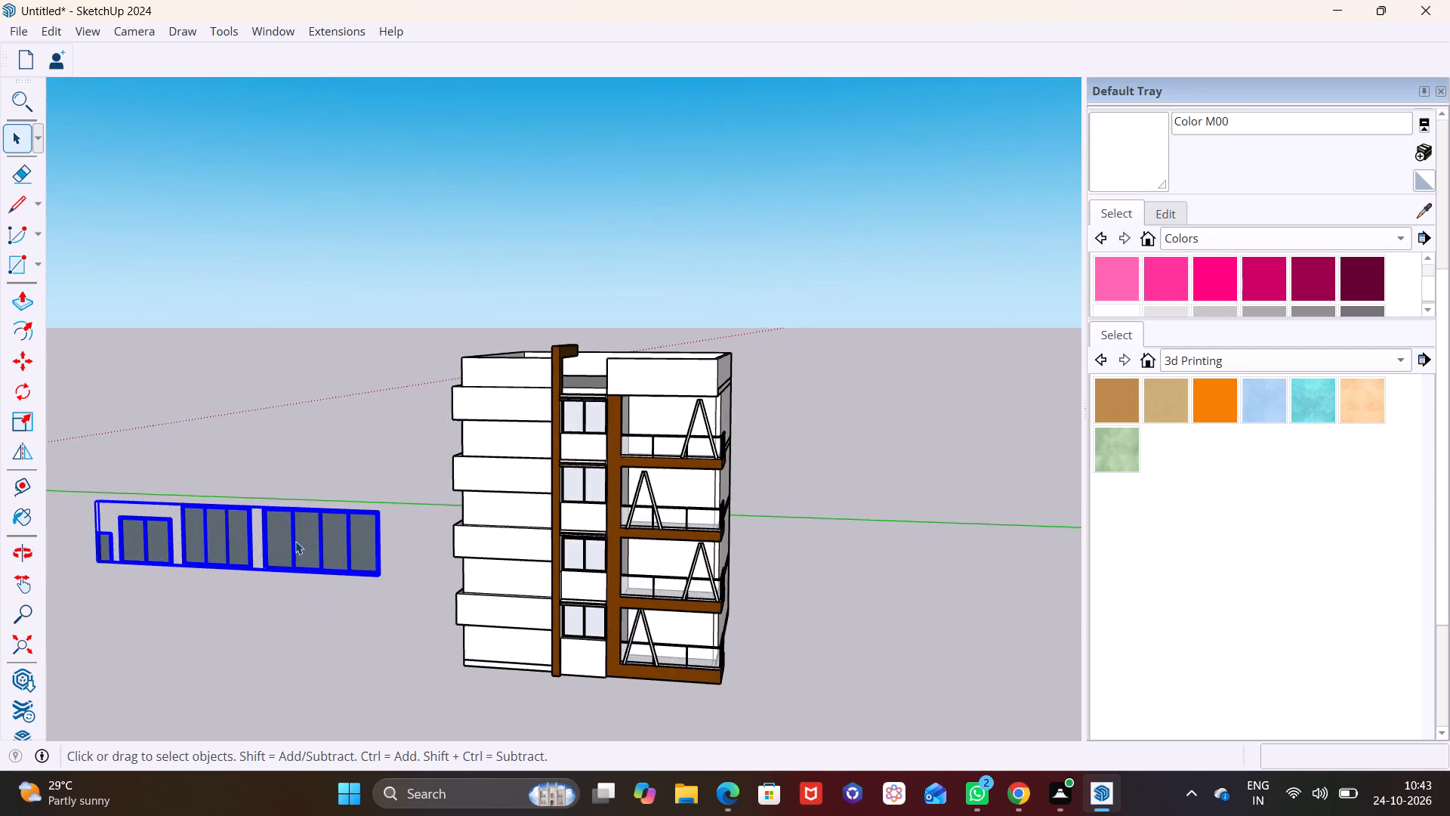
pyautogui.scroll(8, 295, 541)
pyautogui.keyDown('shift'); pyautogui.moveTo(301, 533); pyautogui.dragTo(471, 540, button='middle'); pyautogui.keyUp('shift')
pyautogui.moveTo(459, 548); pyautogui.dragTo(423, 548, button='middle')
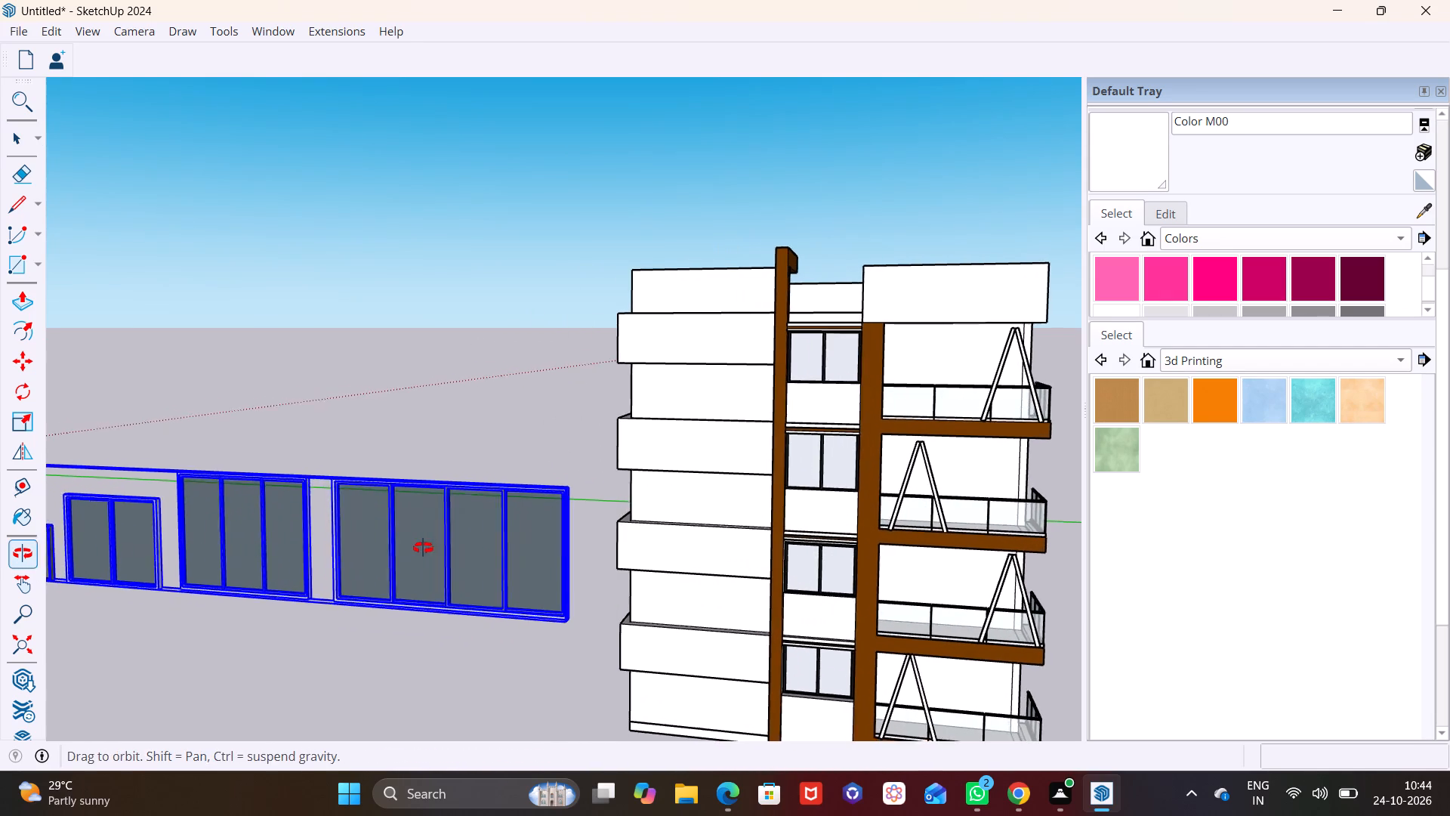
pyautogui.moveTo(423, 548); pyautogui.dragTo(421, 548, button='middle')
pyautogui.scroll(-7, 430, 550)
pyautogui.press('space')
pyautogui.tripleClick(425, 557)
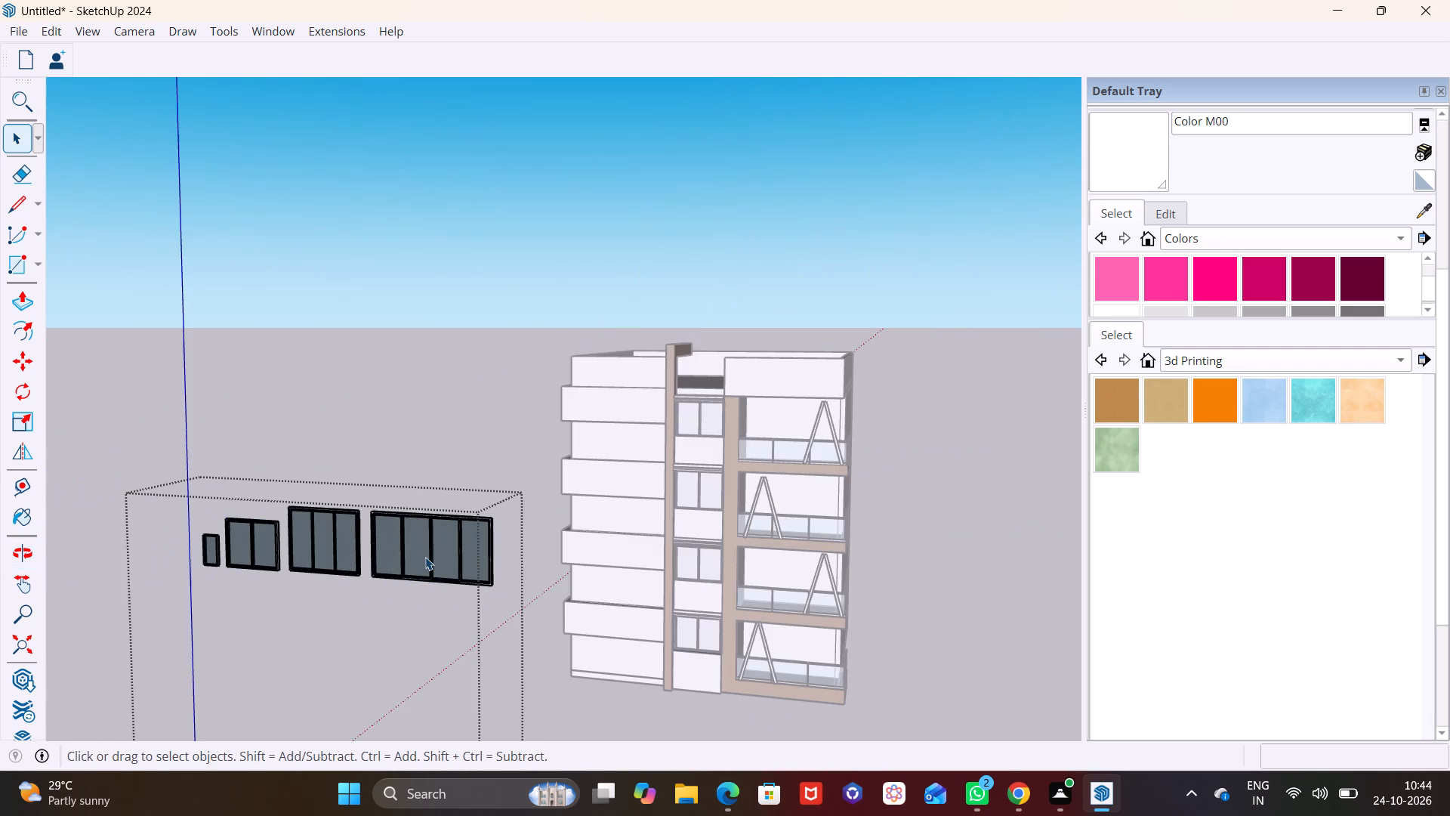
pyautogui.press('Delete')
pyautogui.click(344, 546)
pyautogui.press('Delete')
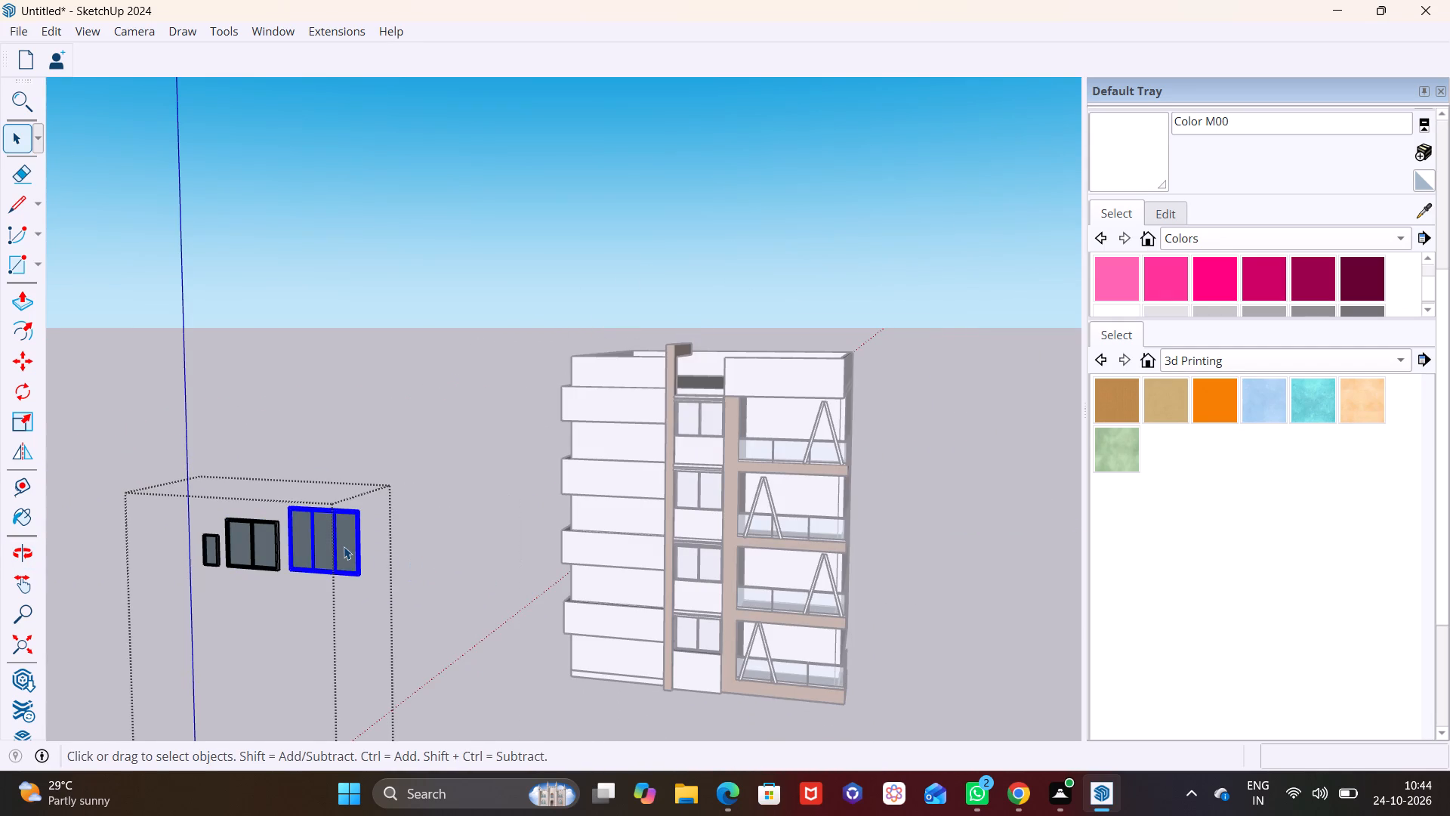
# Move the two-pane window about 17' away from the small single-pane window within the imported set.
pyautogui.scroll(2, 278, 561)
pyautogui.click(278, 561)
pyautogui.press('m')
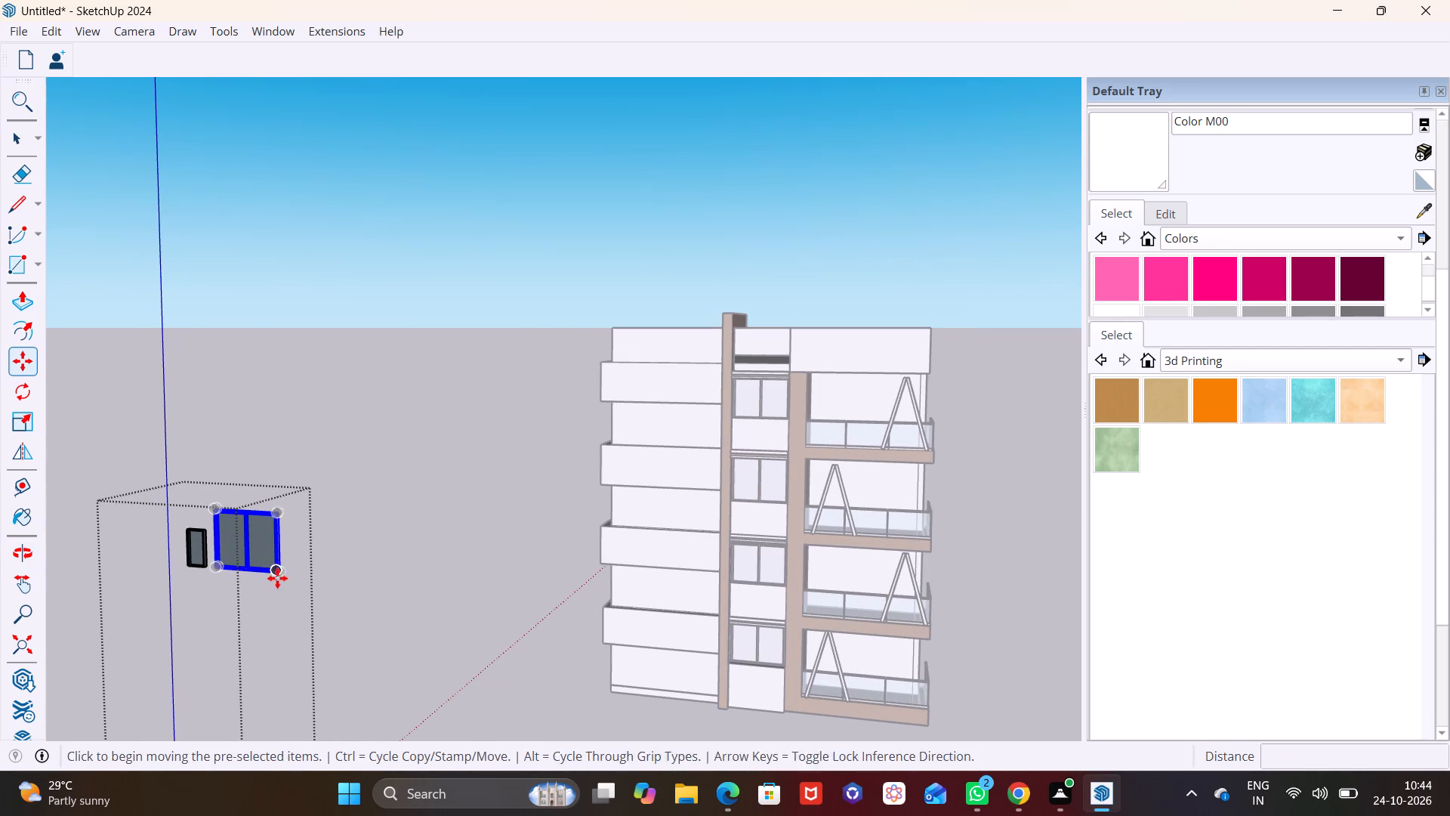
pyautogui.click(284, 571)
pyautogui.click(466, 586)
pyautogui.press('space')
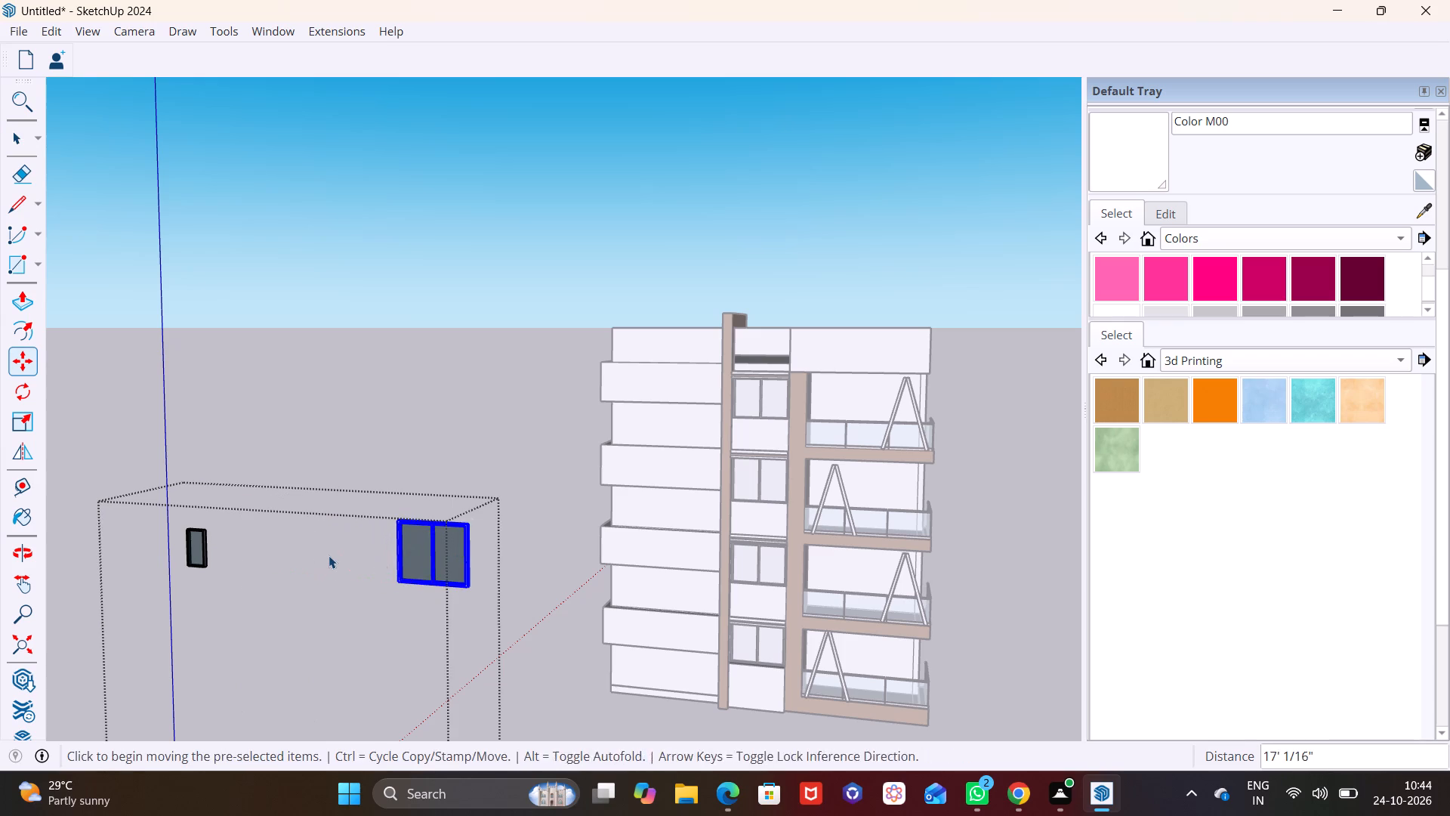
pyautogui.click(327, 555)
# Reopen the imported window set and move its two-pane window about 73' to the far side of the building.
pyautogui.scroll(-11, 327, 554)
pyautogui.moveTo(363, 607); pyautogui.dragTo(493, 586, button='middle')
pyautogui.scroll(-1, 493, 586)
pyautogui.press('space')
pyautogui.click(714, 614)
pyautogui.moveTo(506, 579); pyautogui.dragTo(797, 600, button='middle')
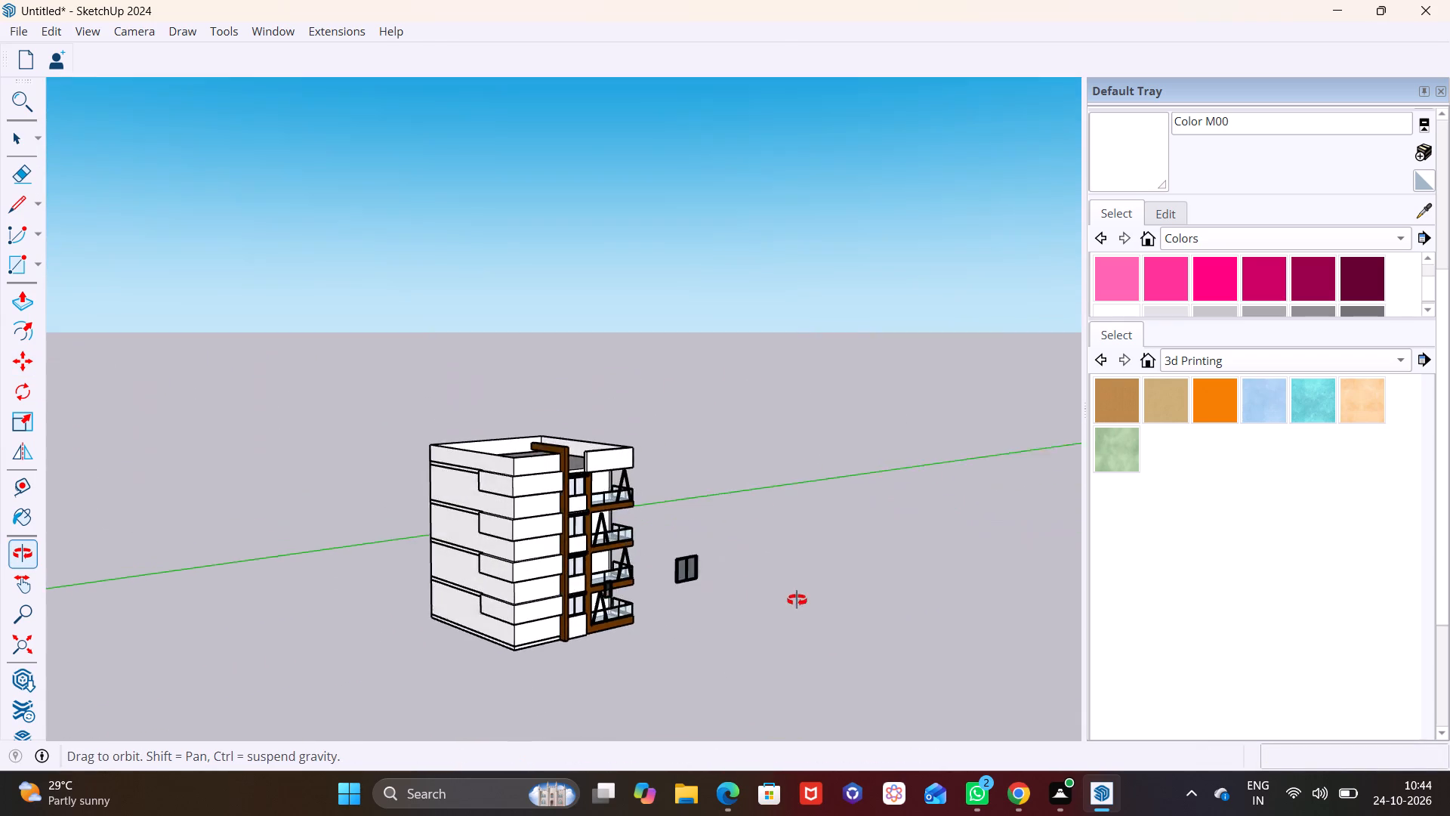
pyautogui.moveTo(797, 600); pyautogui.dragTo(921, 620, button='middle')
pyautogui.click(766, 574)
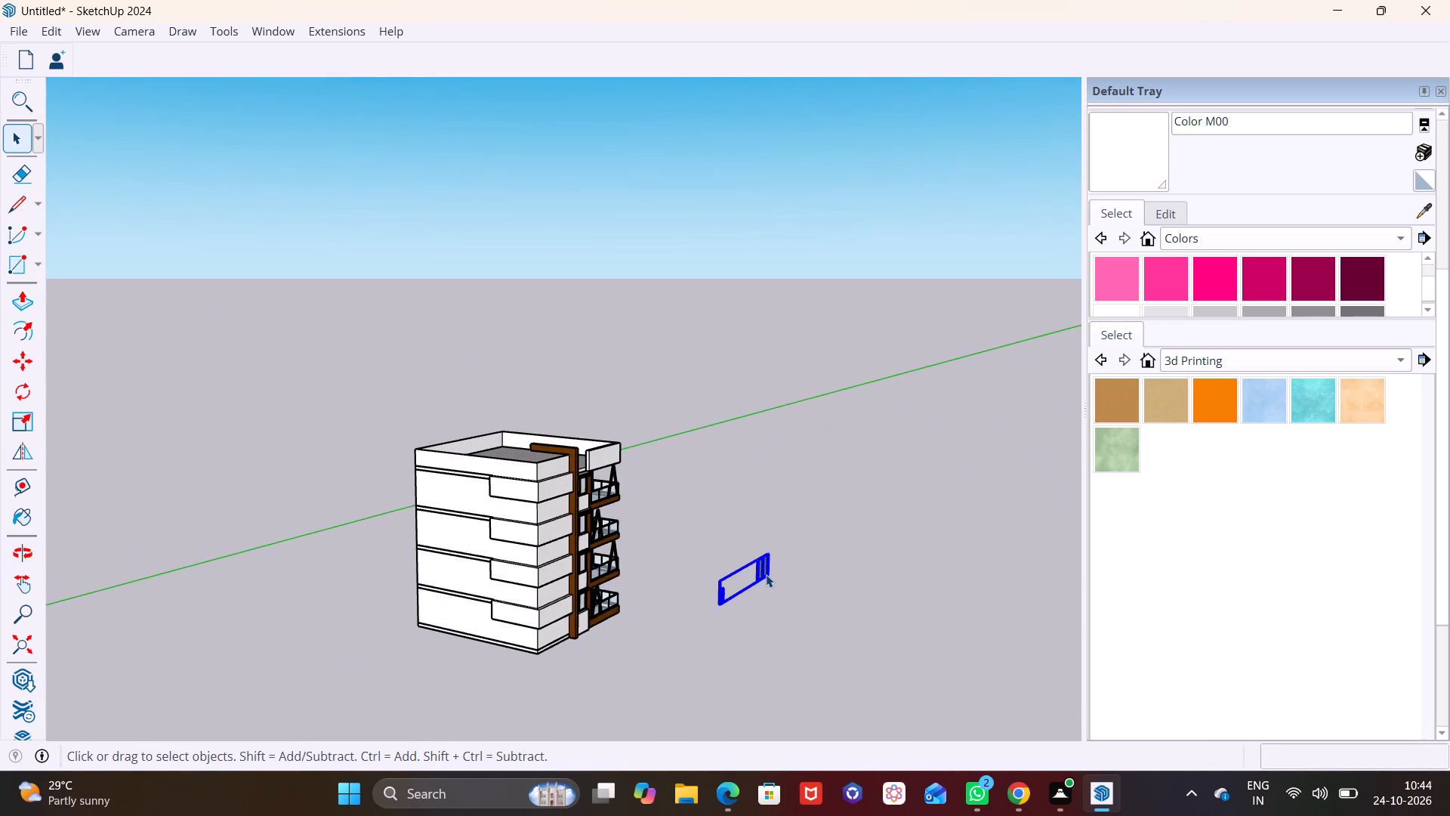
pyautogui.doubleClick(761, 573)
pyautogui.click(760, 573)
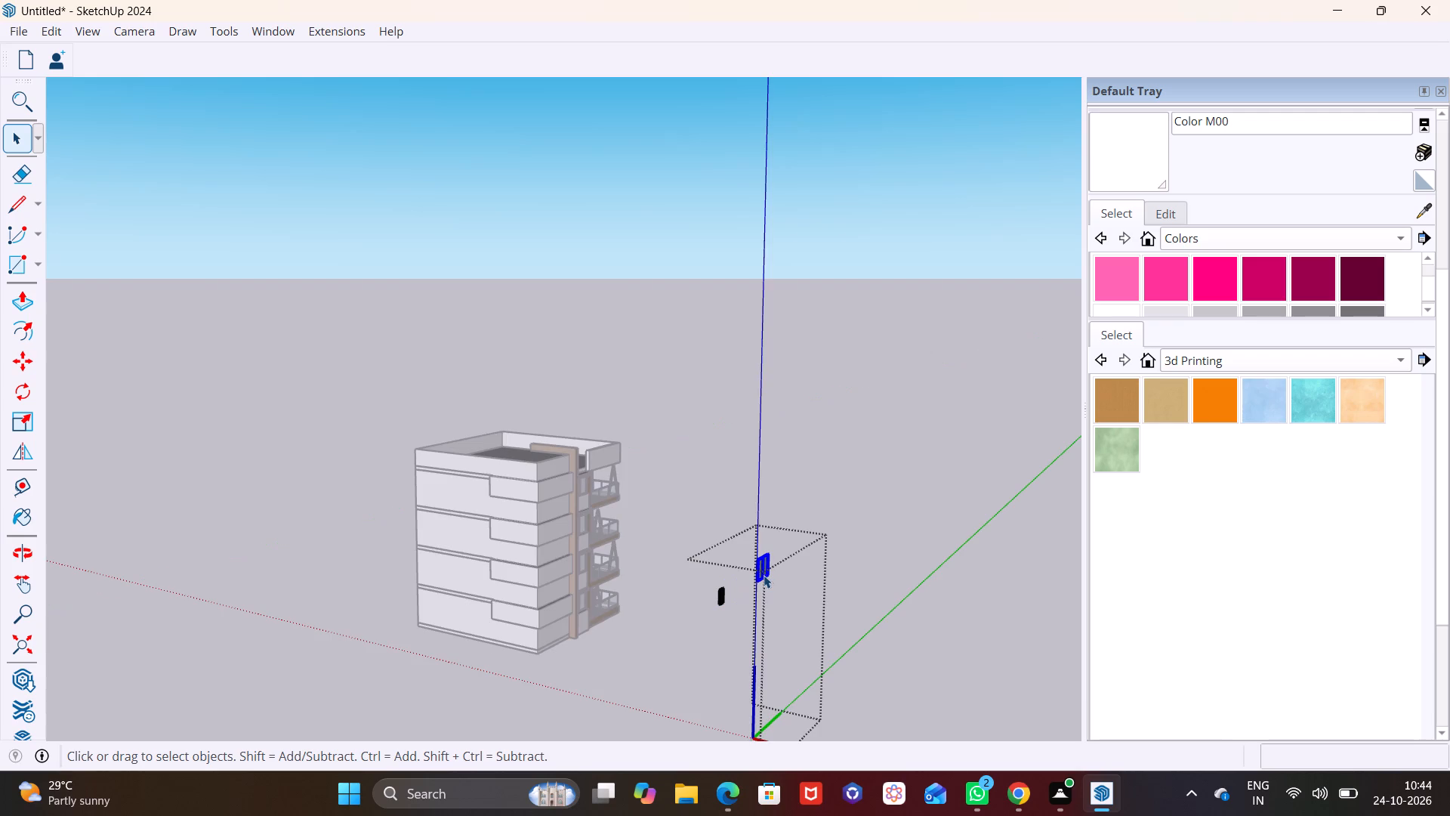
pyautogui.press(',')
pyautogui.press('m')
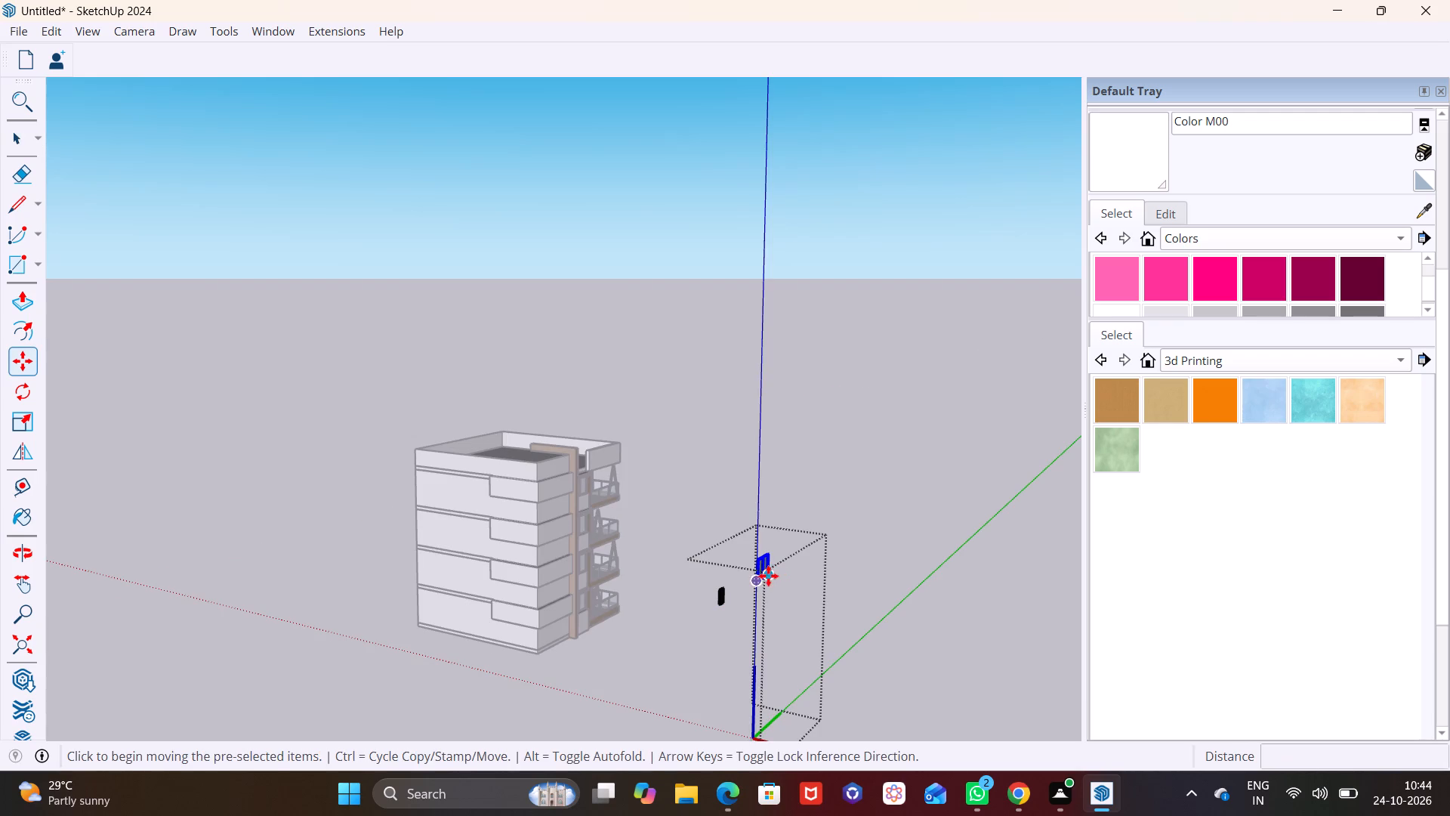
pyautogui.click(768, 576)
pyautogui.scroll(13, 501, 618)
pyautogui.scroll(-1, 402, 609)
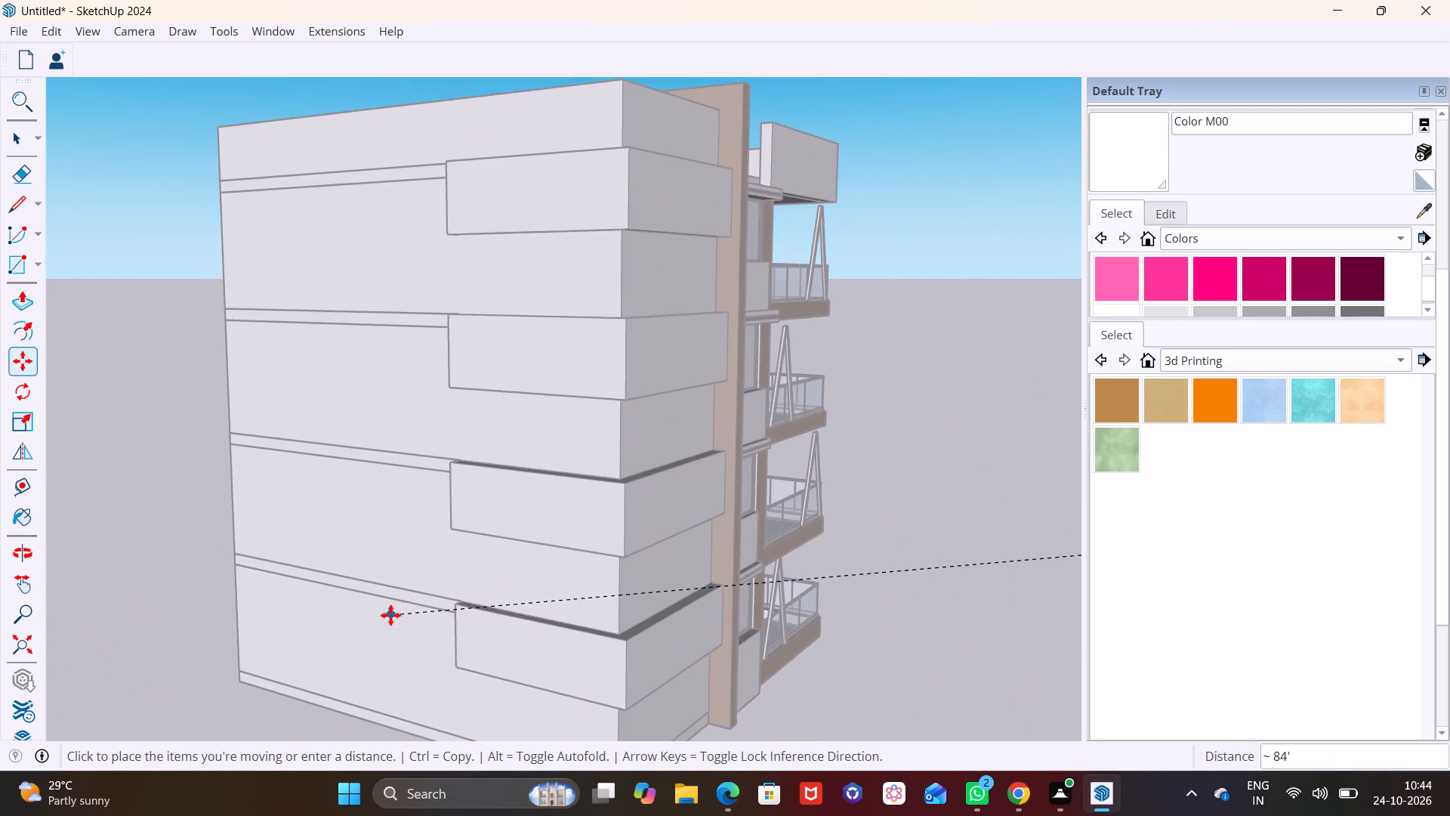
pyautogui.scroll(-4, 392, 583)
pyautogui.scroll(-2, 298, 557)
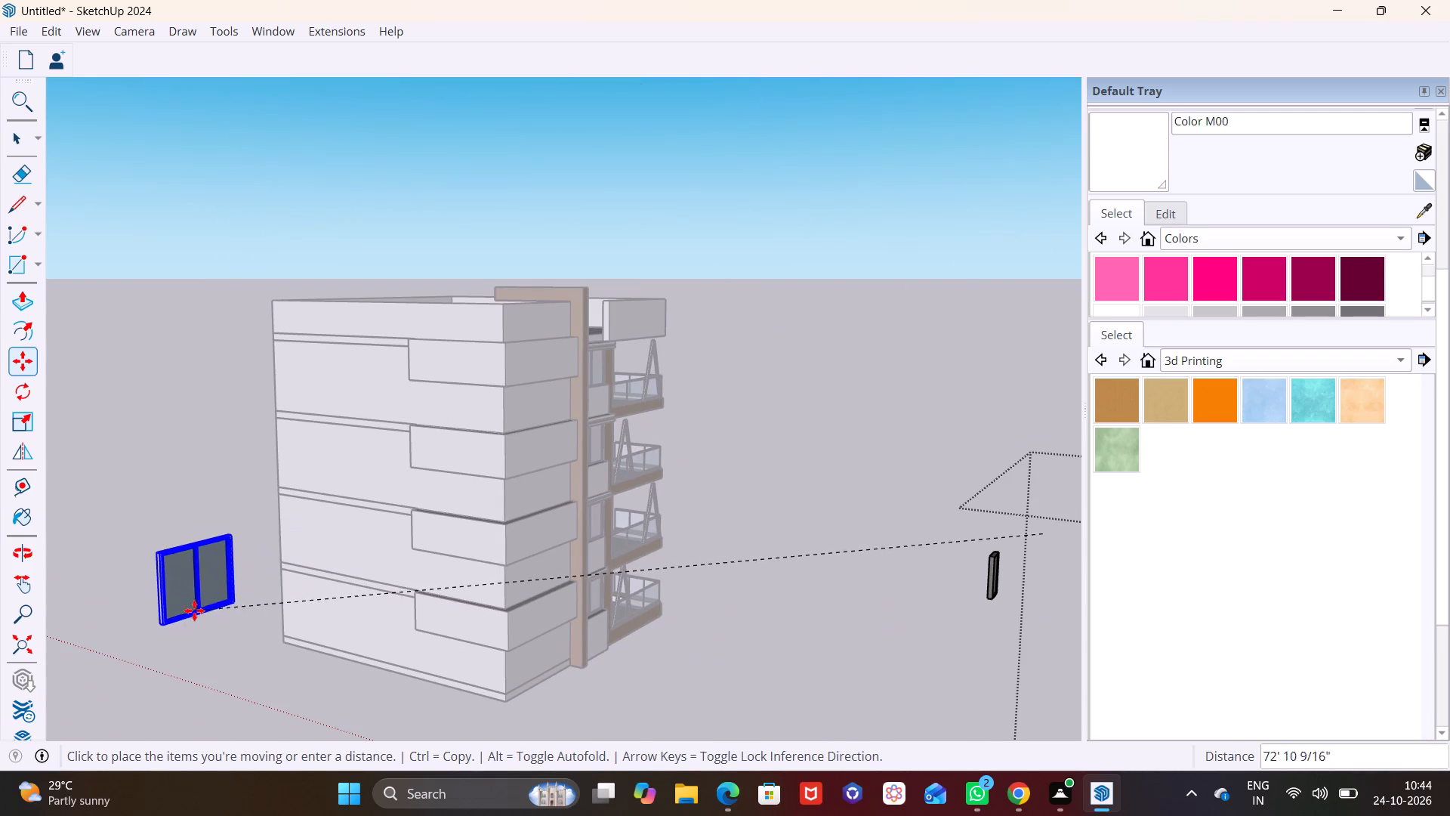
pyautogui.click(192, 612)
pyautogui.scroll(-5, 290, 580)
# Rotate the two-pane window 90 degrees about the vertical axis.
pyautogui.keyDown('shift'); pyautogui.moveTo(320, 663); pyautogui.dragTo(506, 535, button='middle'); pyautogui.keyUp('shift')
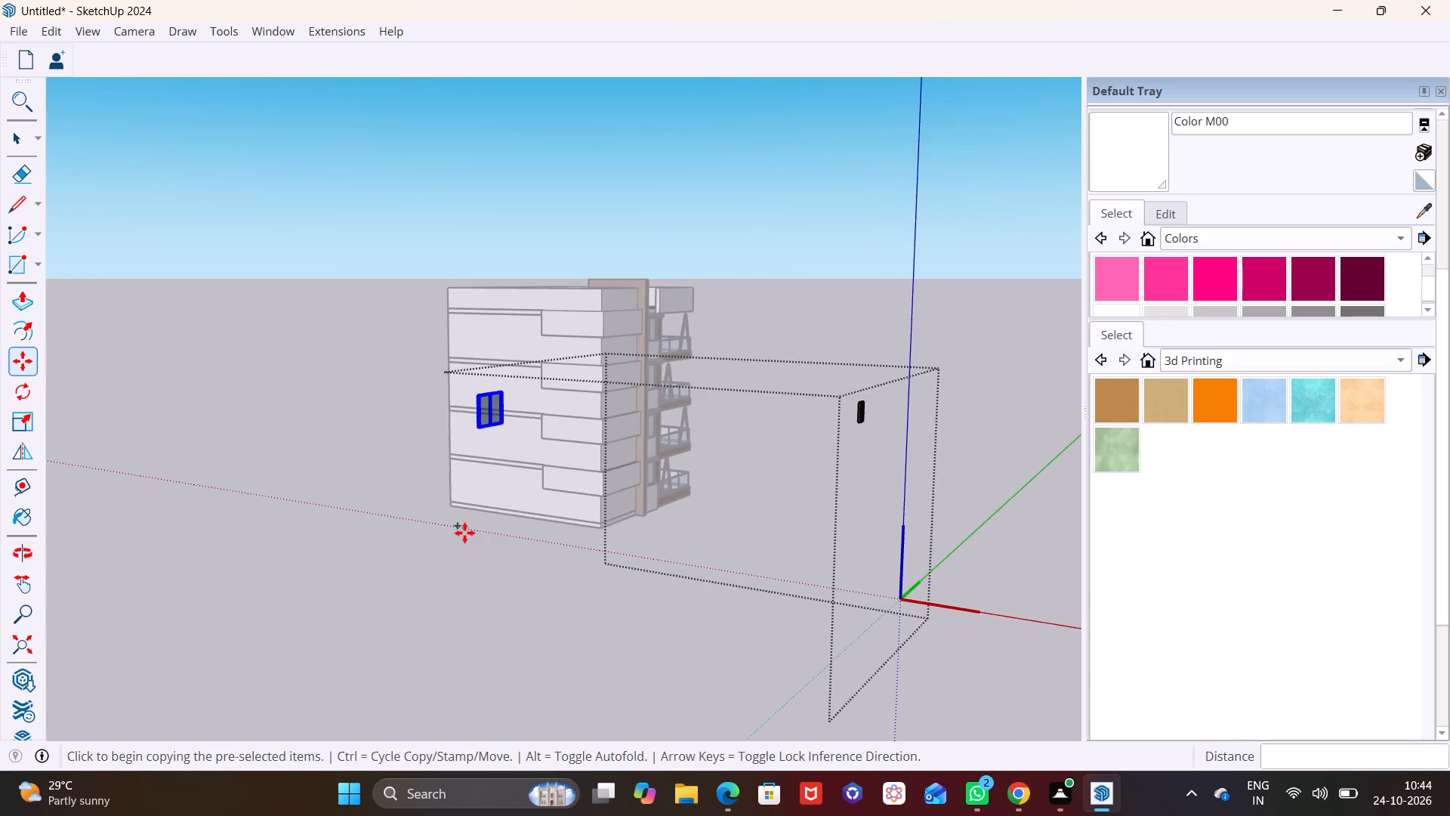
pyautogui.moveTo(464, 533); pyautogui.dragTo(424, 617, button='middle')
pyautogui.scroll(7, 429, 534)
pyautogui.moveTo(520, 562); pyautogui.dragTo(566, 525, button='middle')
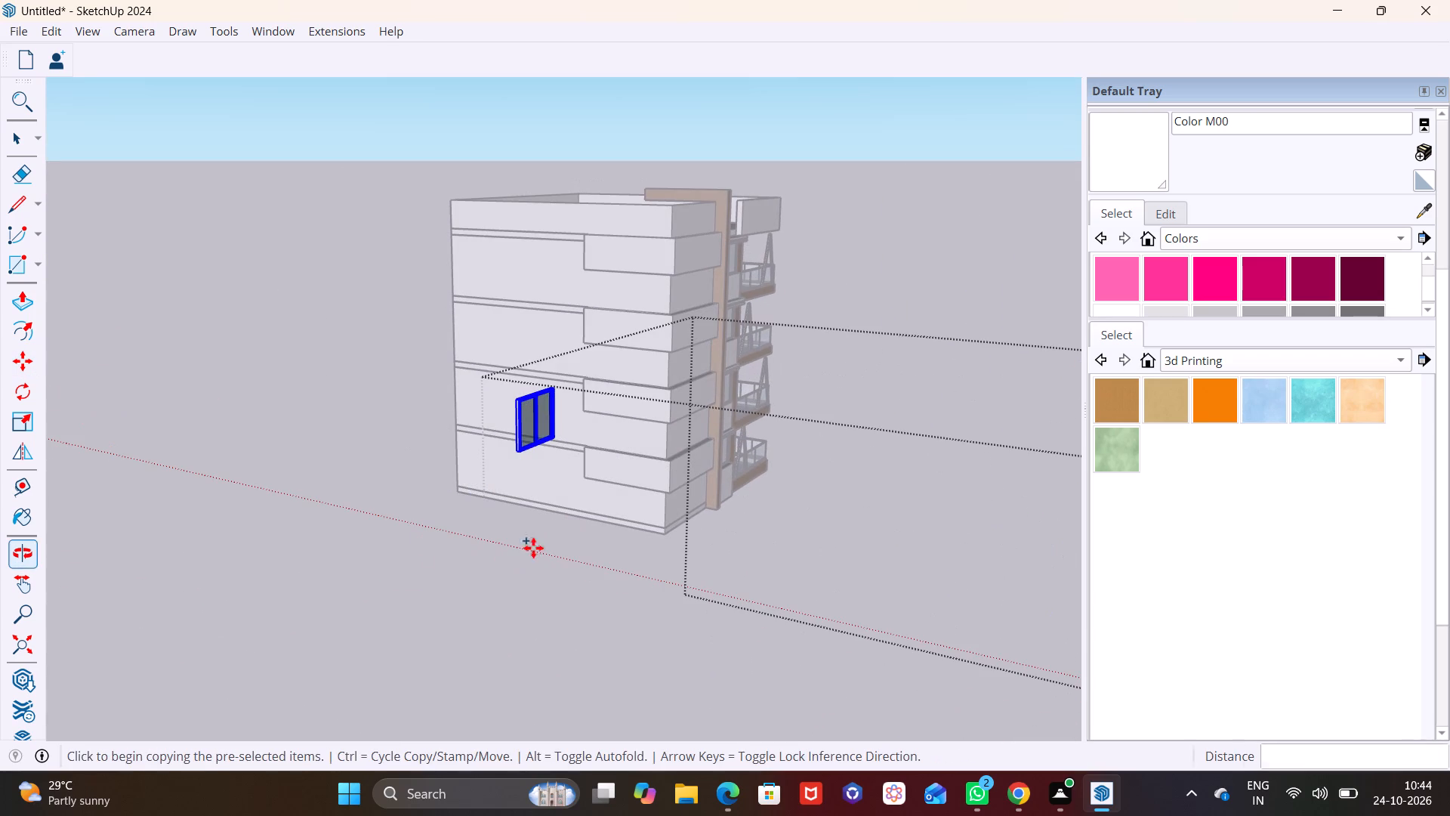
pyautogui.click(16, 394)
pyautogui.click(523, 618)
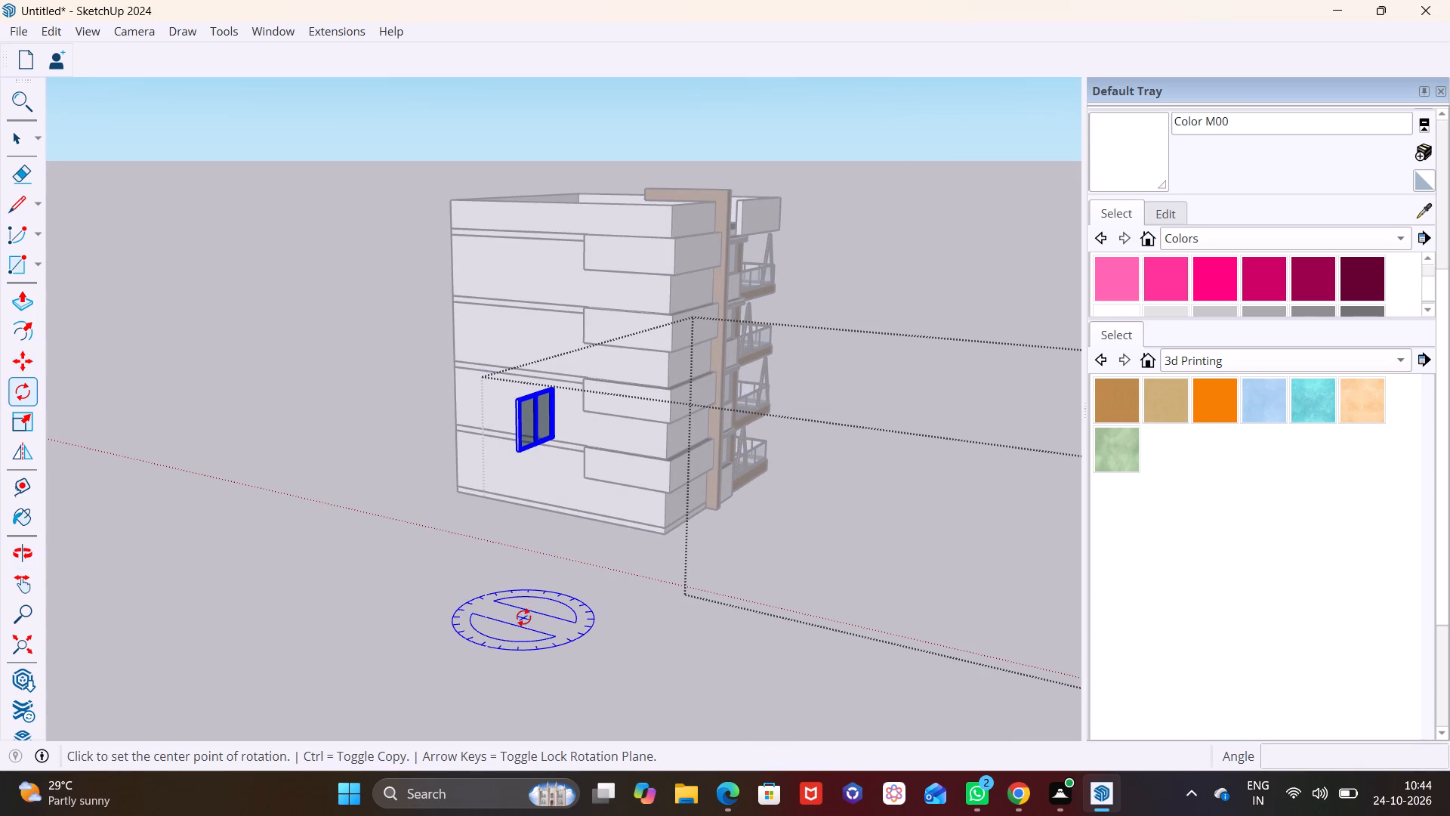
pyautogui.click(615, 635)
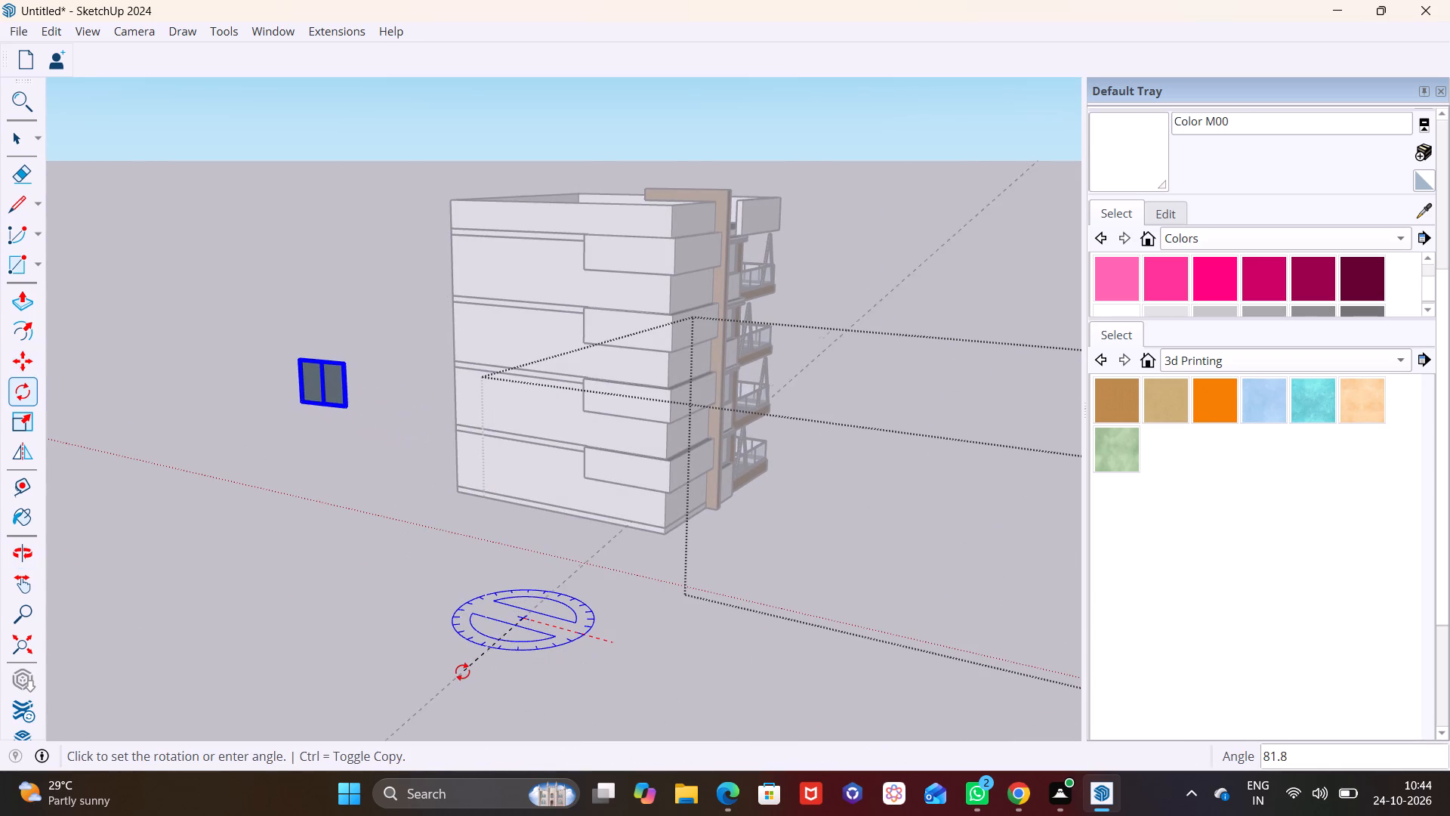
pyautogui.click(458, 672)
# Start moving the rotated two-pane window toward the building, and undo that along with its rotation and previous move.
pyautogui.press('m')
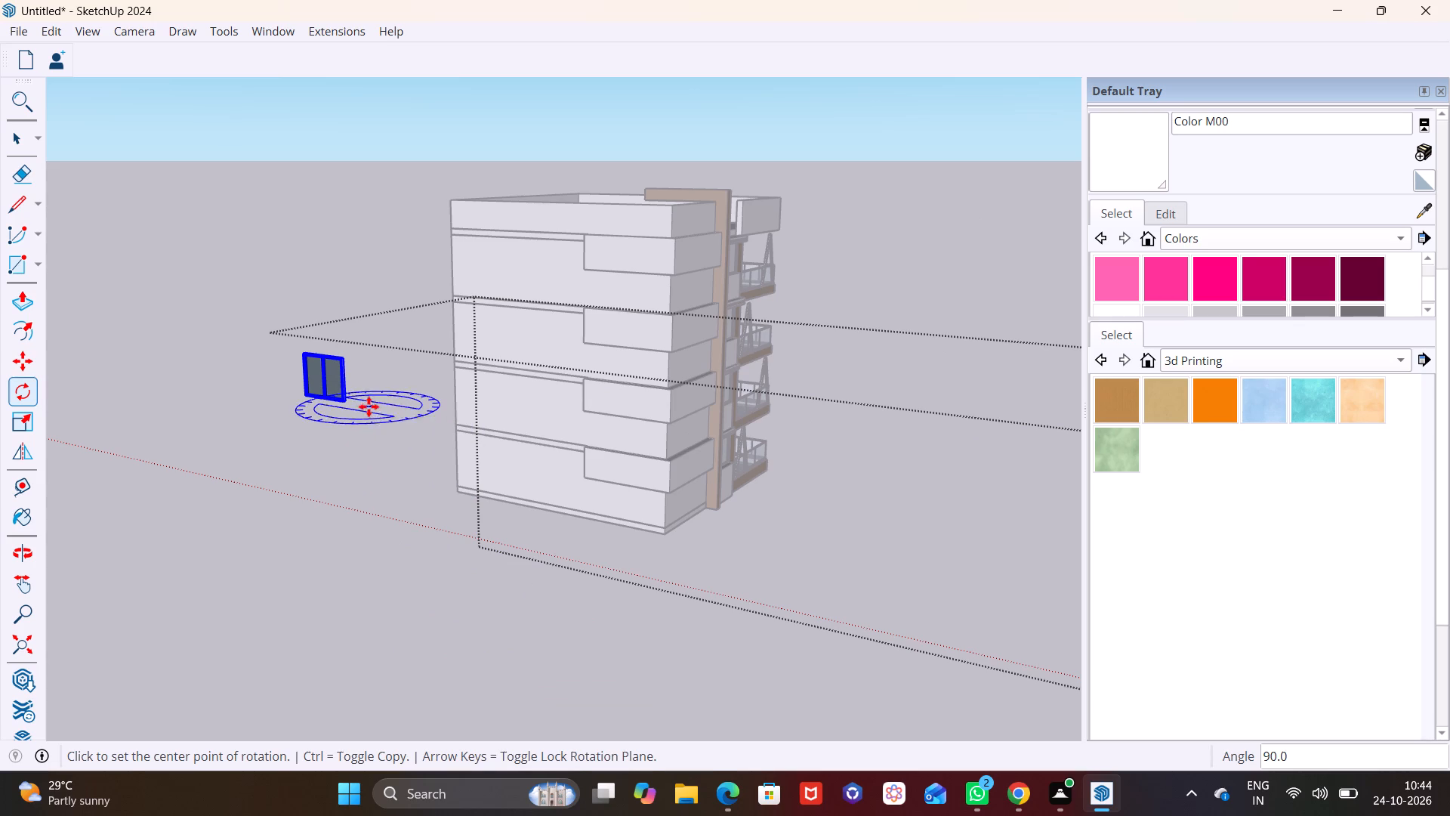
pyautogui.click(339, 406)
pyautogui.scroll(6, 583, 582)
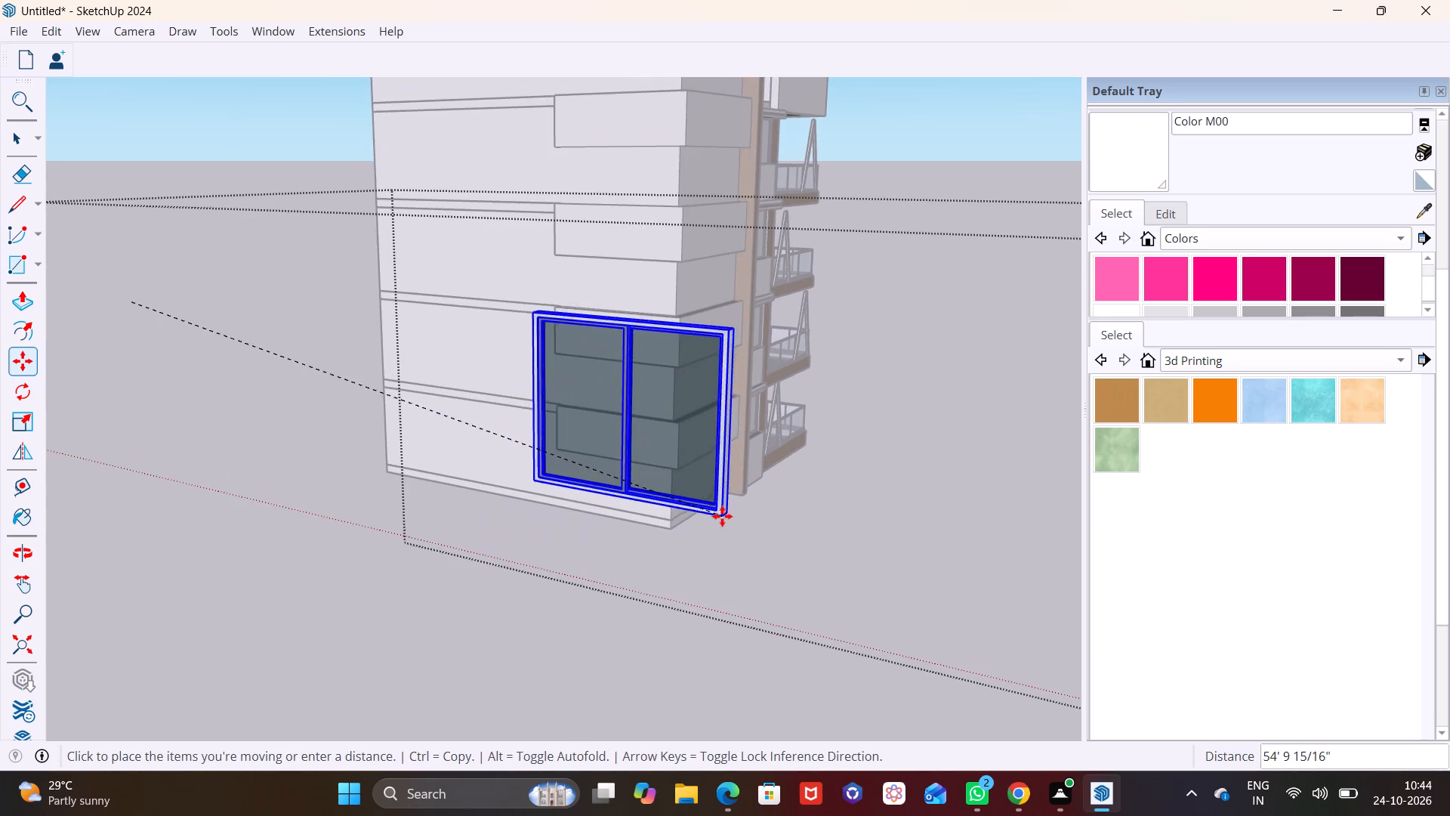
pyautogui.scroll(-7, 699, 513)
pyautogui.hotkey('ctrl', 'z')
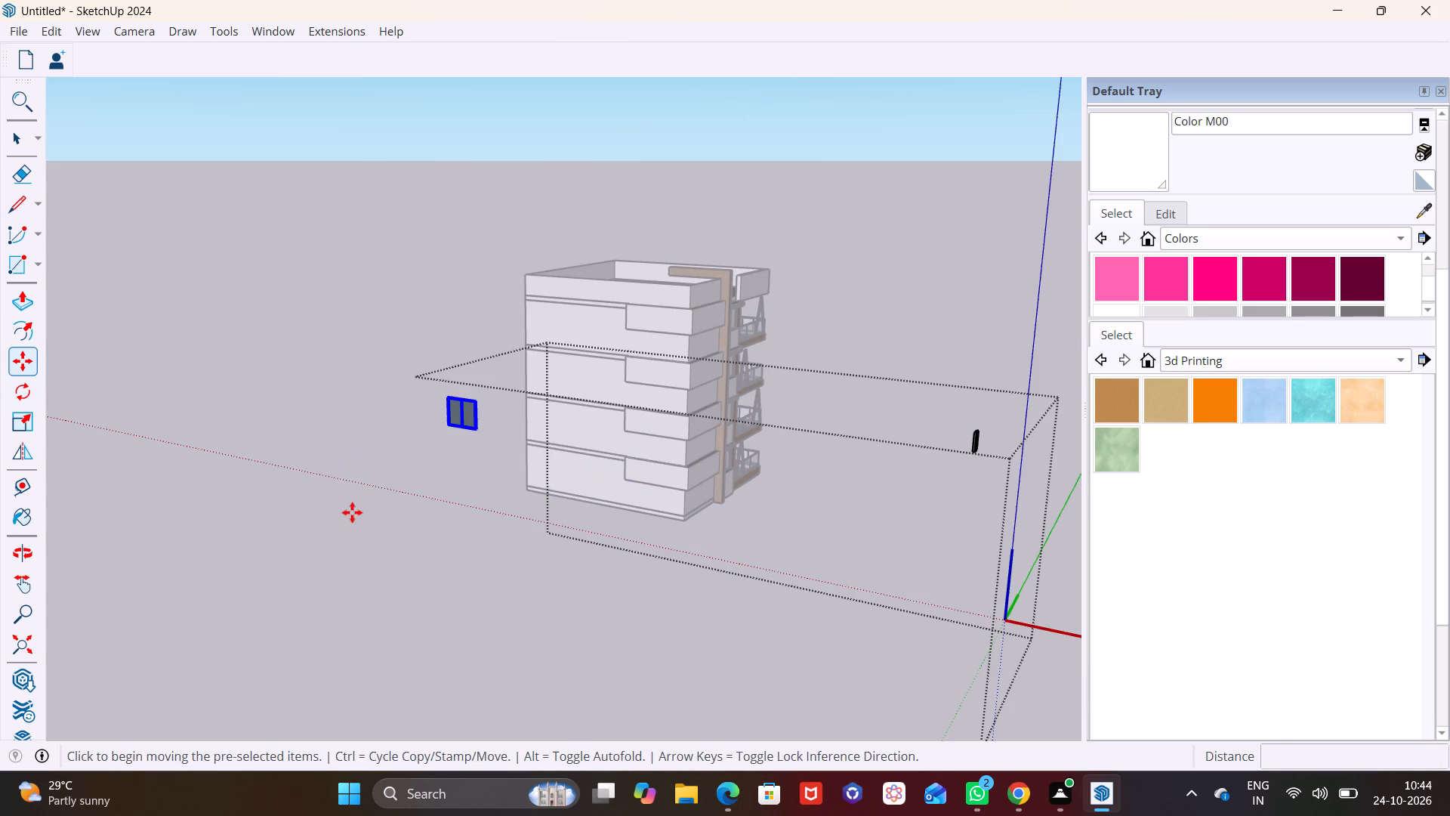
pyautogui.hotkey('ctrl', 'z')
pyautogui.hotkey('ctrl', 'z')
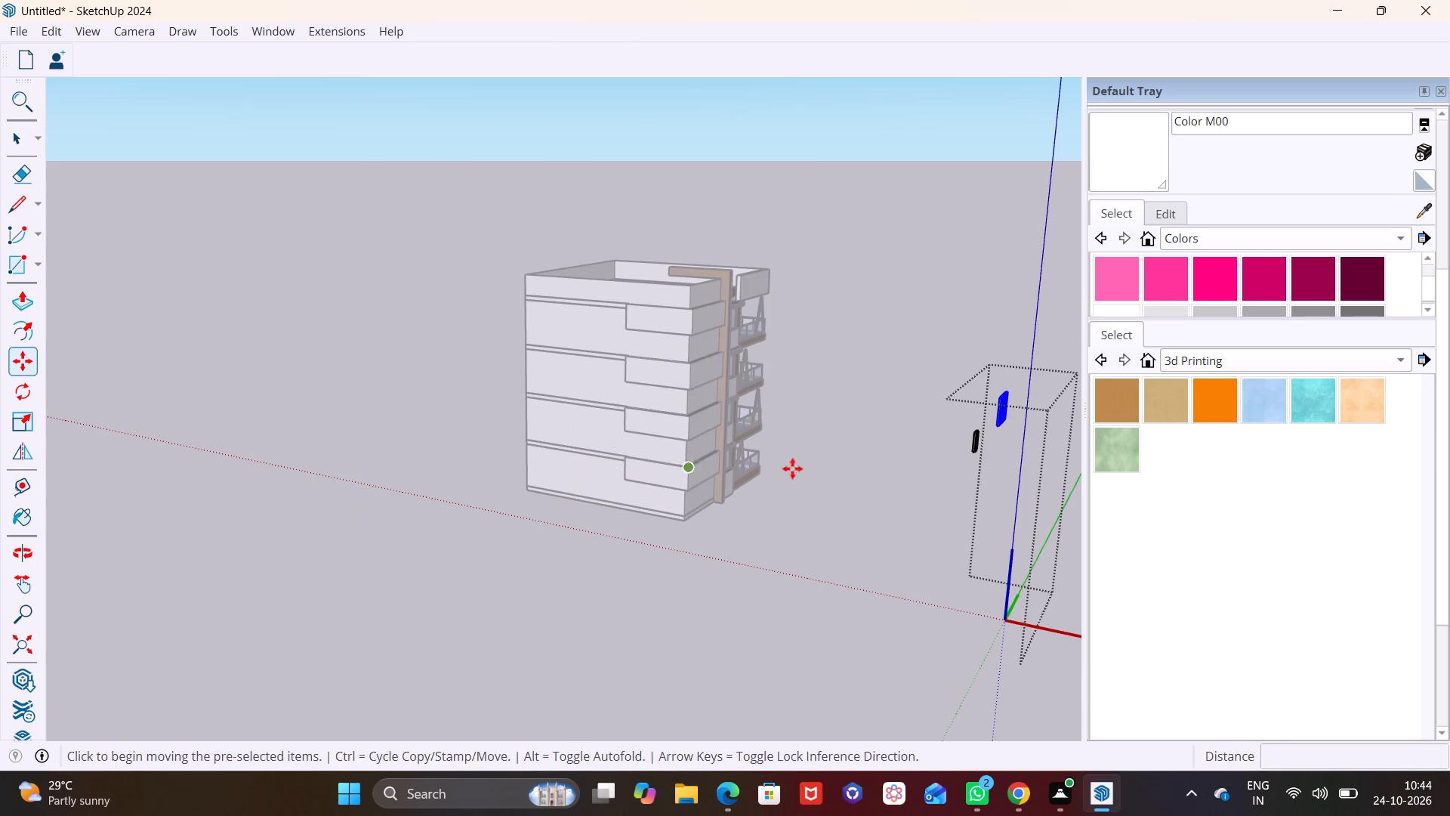
# Move the two-pane window onto the white ground-floor wall between the building's corner and the tall brown column.
pyautogui.keyDown('shift'); pyautogui.moveTo(855, 468); pyautogui.dragTo(554, 555, button='middle'); pyautogui.keyUp('shift')
pyautogui.moveTo(506, 573); pyautogui.dragTo(406, 533, button='middle')
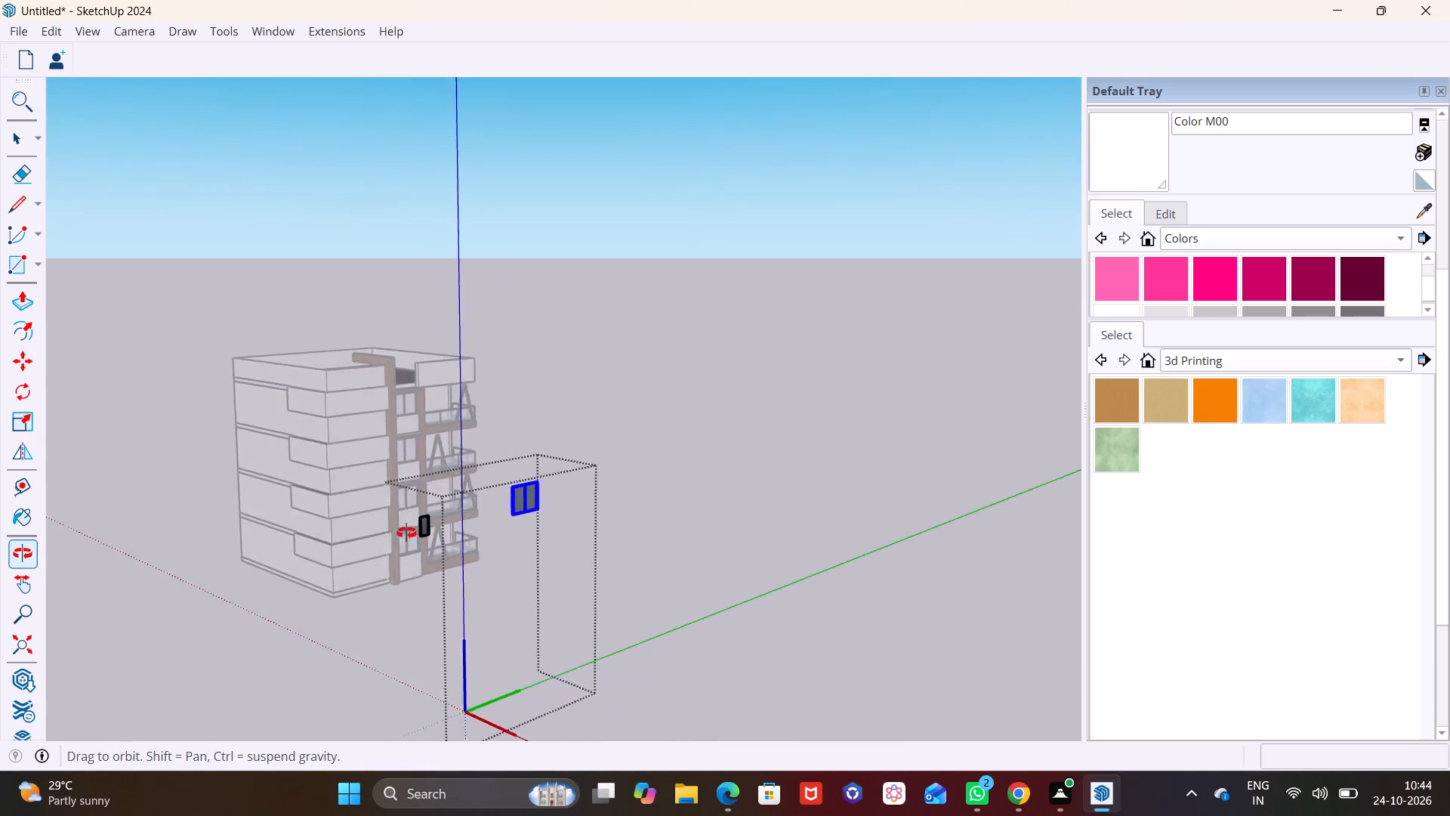
pyautogui.moveTo(406, 533); pyautogui.dragTo(334, 515, button='middle')
pyautogui.scroll(6, 470, 512)
pyautogui.click(443, 490)
pyautogui.scroll(-2, 245, 481)
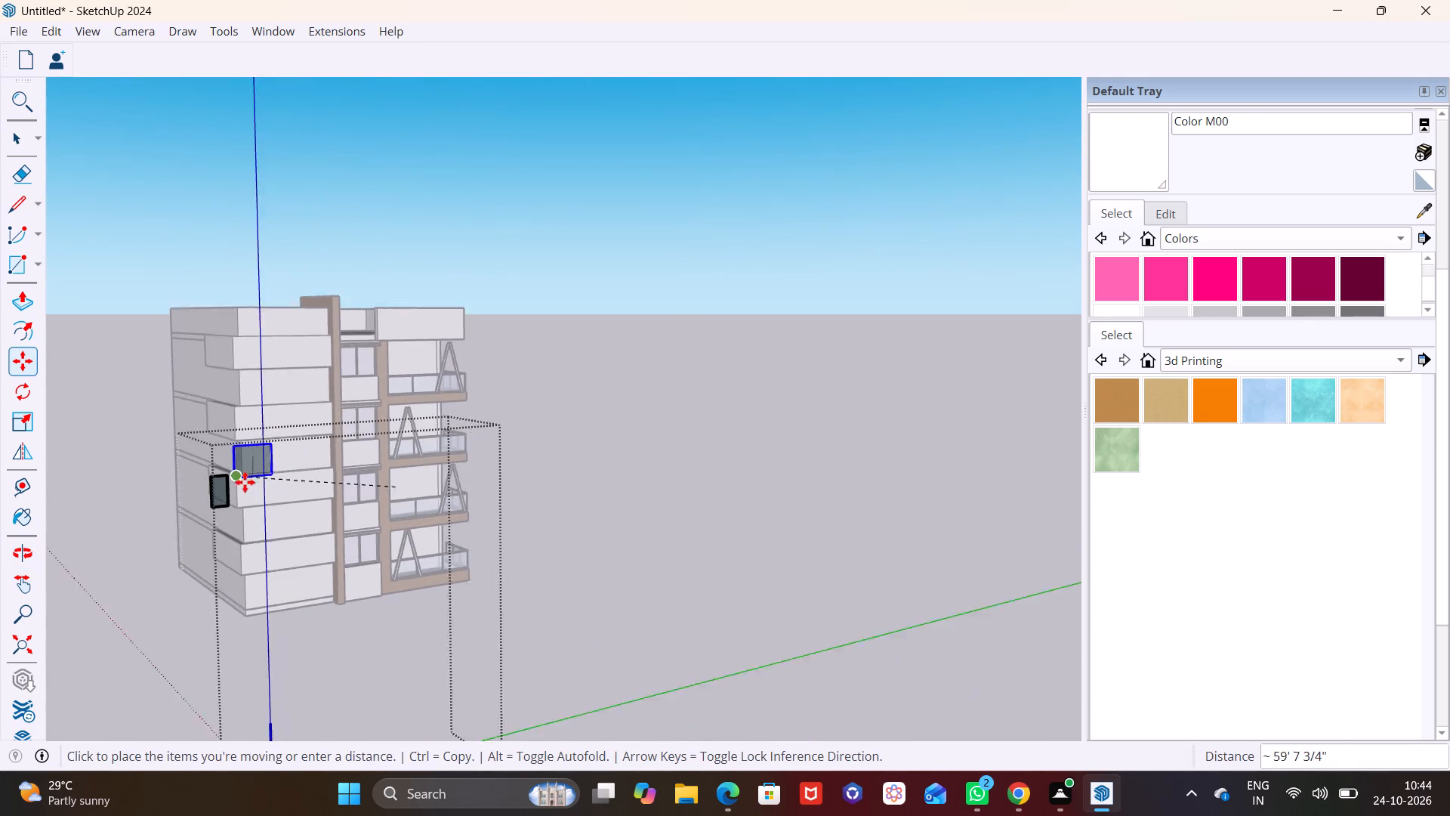
pyautogui.scroll(-4, 245, 482)
pyautogui.scroll(17, 263, 573)
pyautogui.moveTo(329, 514); pyautogui.dragTo(390, 560, button='middle')
pyautogui.scroll(-1, 341, 533)
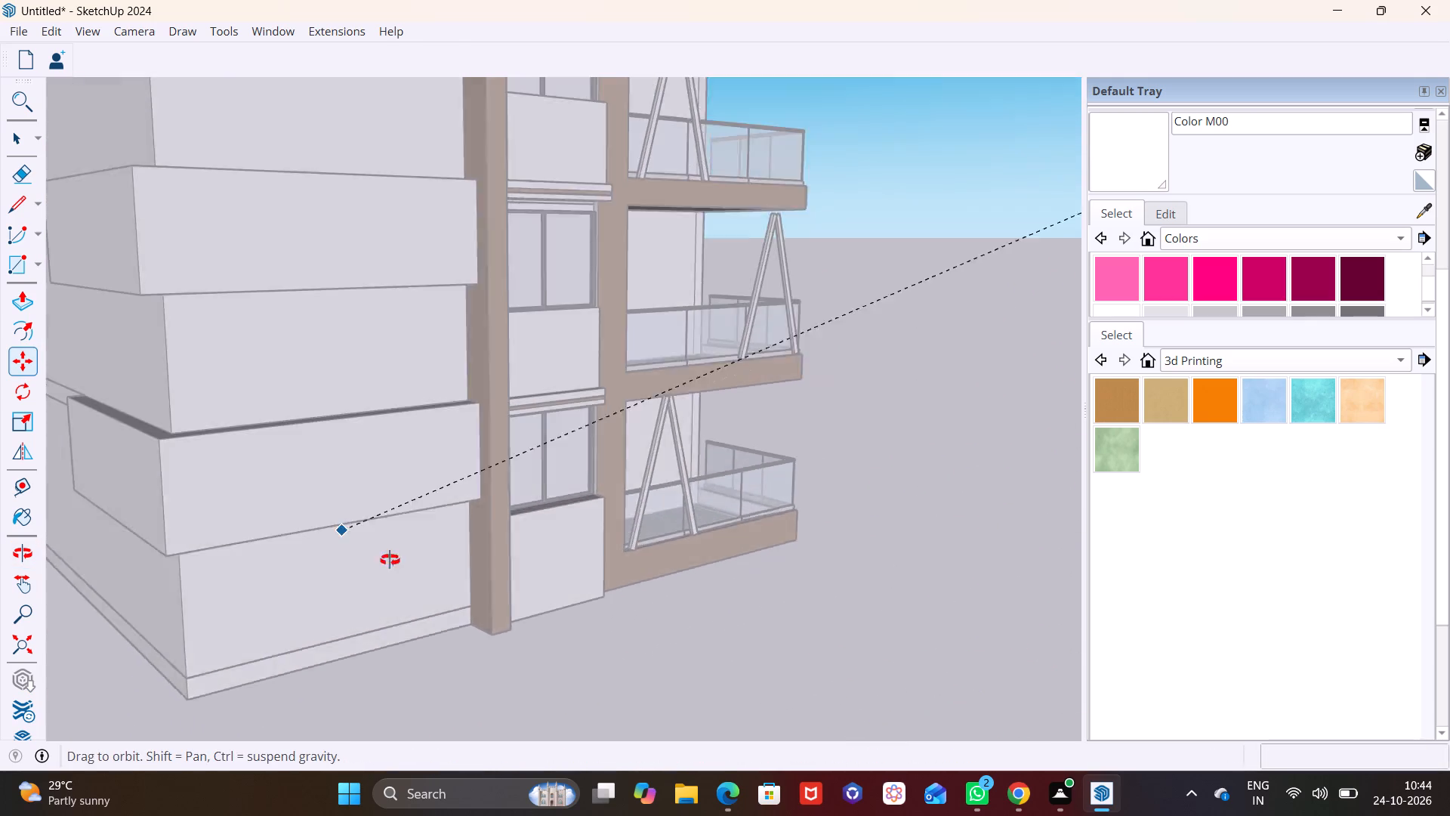
pyautogui.moveTo(390, 560); pyautogui.dragTo(417, 569, button='middle')
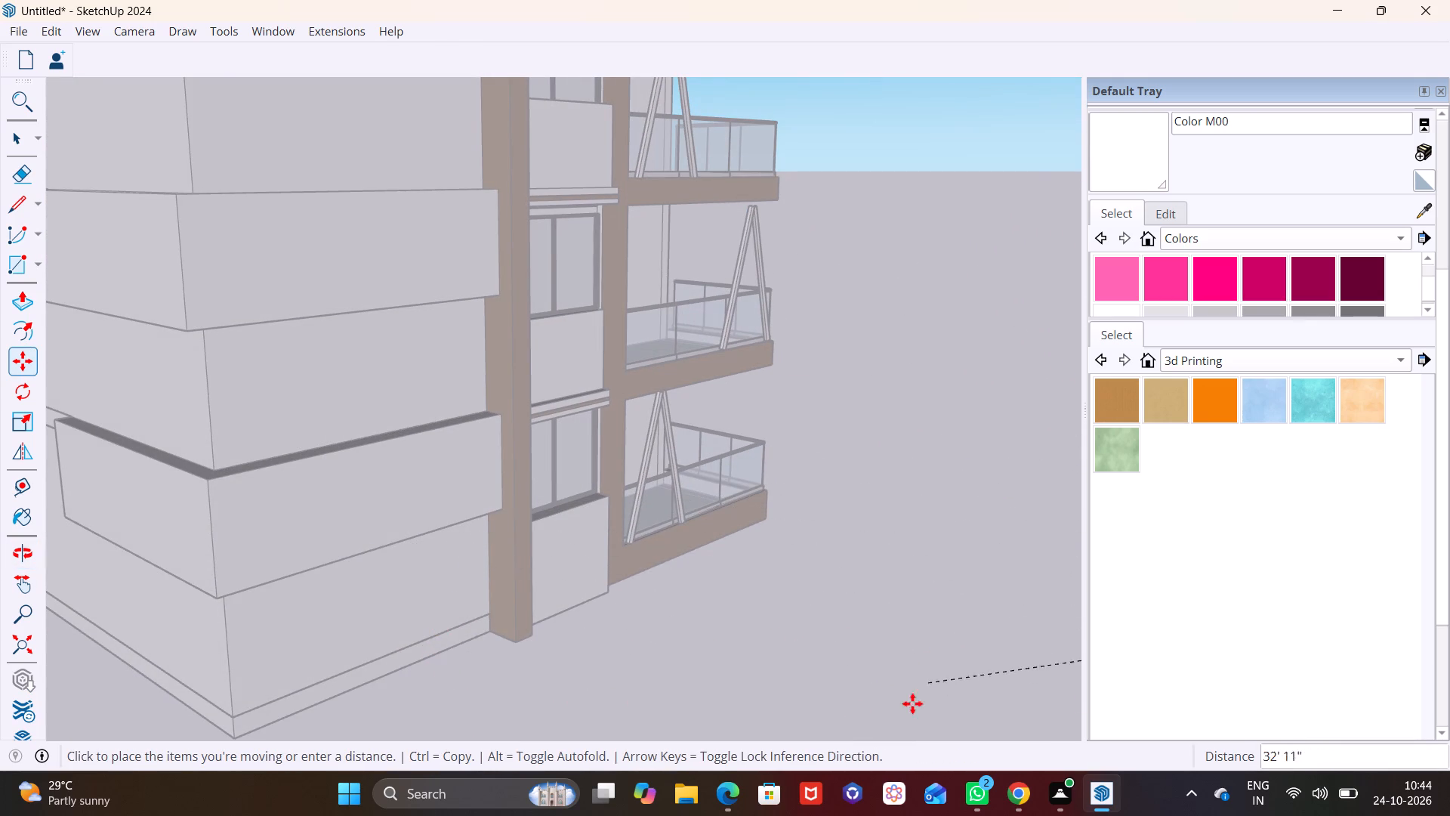
pyautogui.scroll(-7, 545, 551)
pyautogui.scroll(-14, 740, 561)
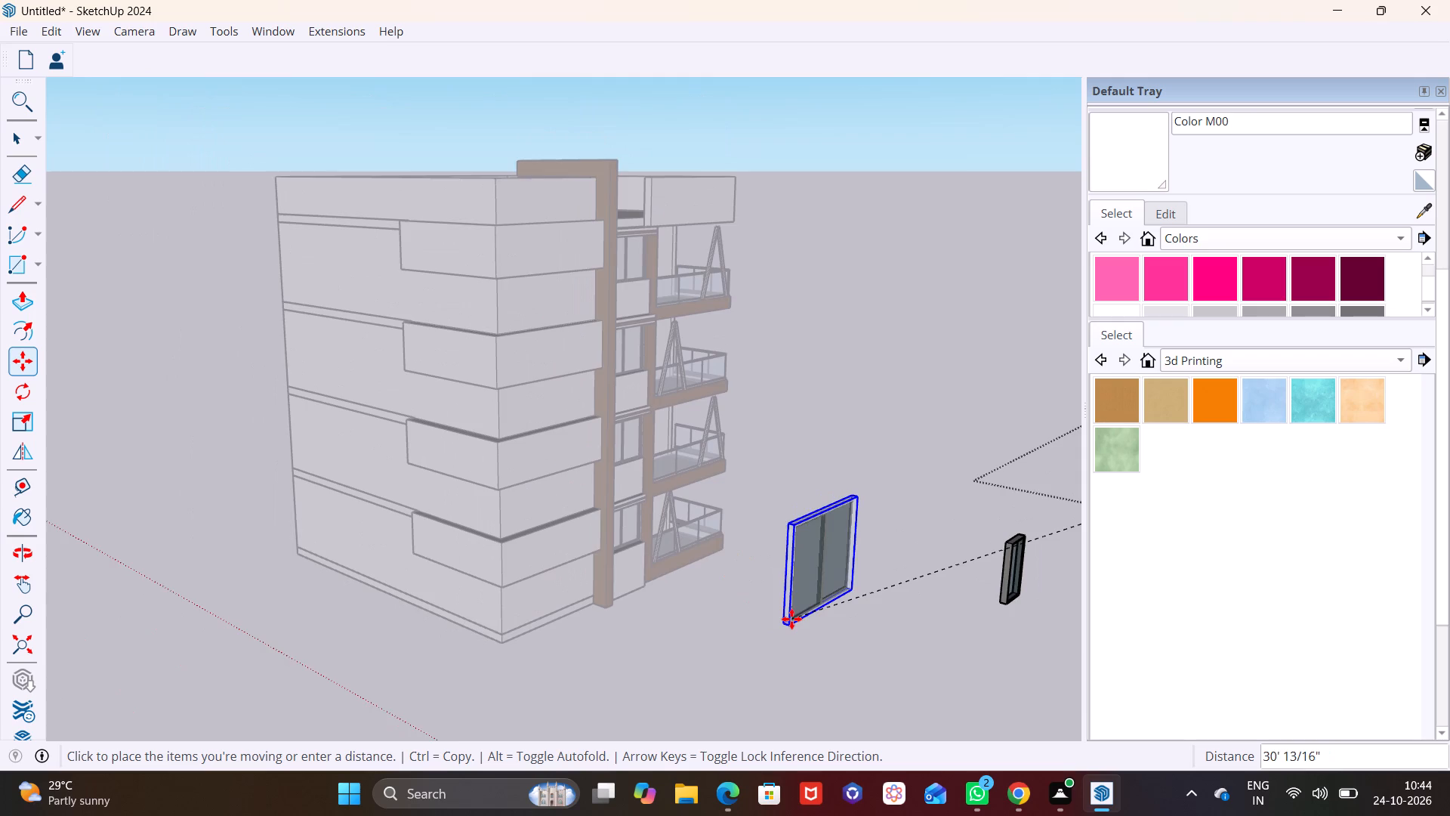
pyautogui.scroll(-3, 791, 619)
pyautogui.scroll(6, 589, 618)
pyautogui.scroll(-3, 740, 660)
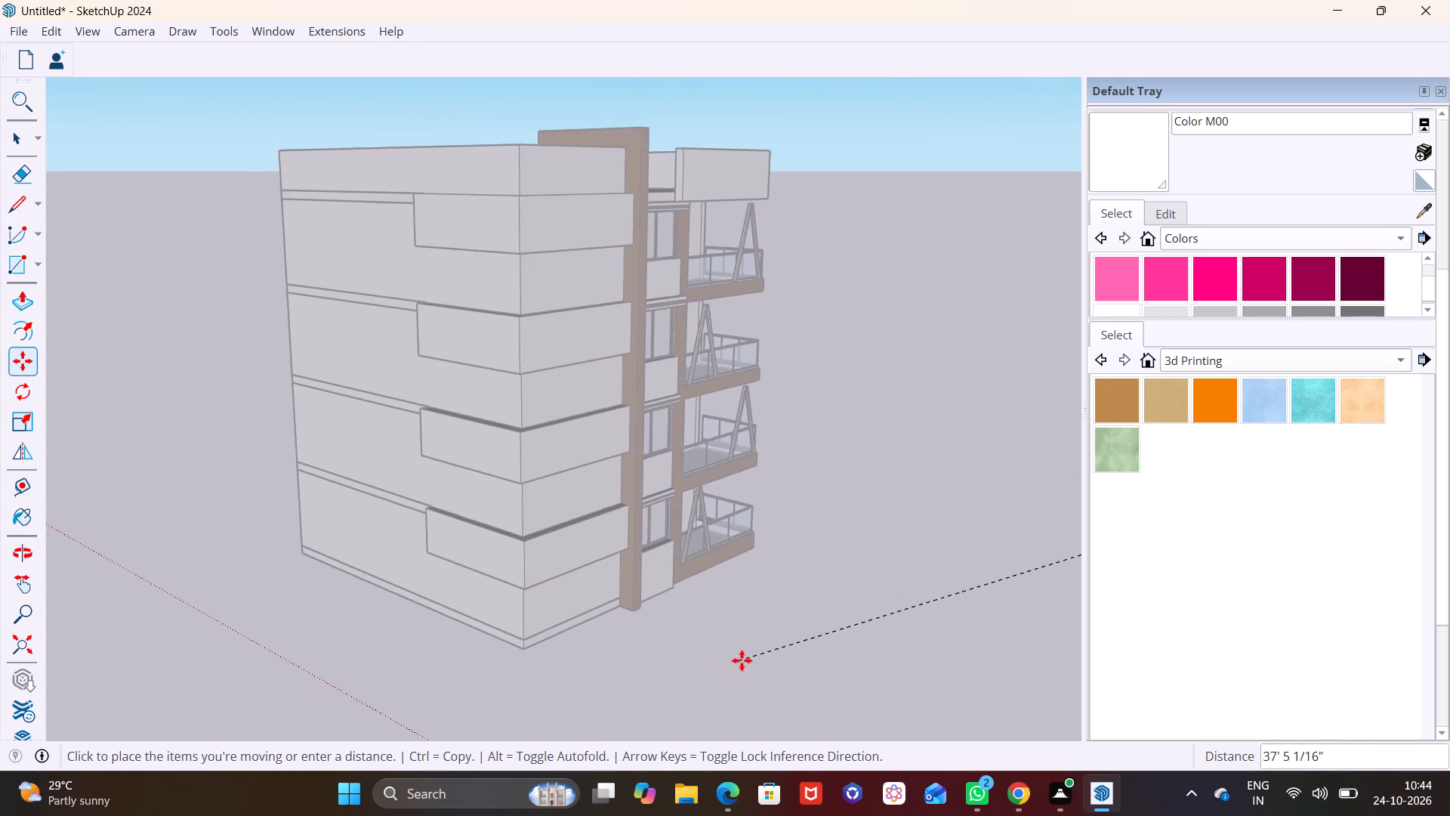
pyautogui.scroll(-7, 742, 660)
pyautogui.moveTo(744, 660); pyautogui.dragTo(733, 539, button='middle')
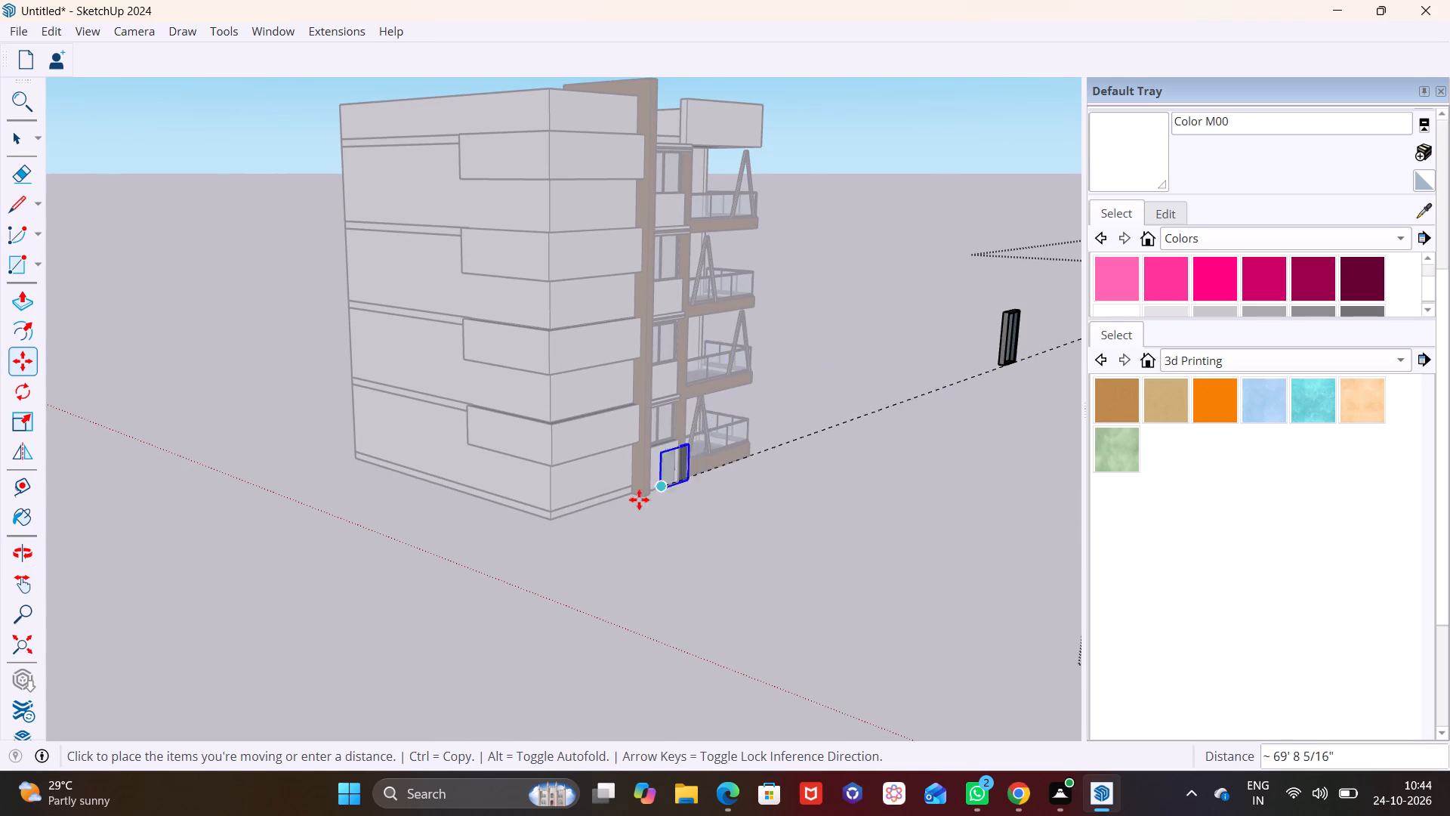
pyautogui.scroll(-4, 634, 519)
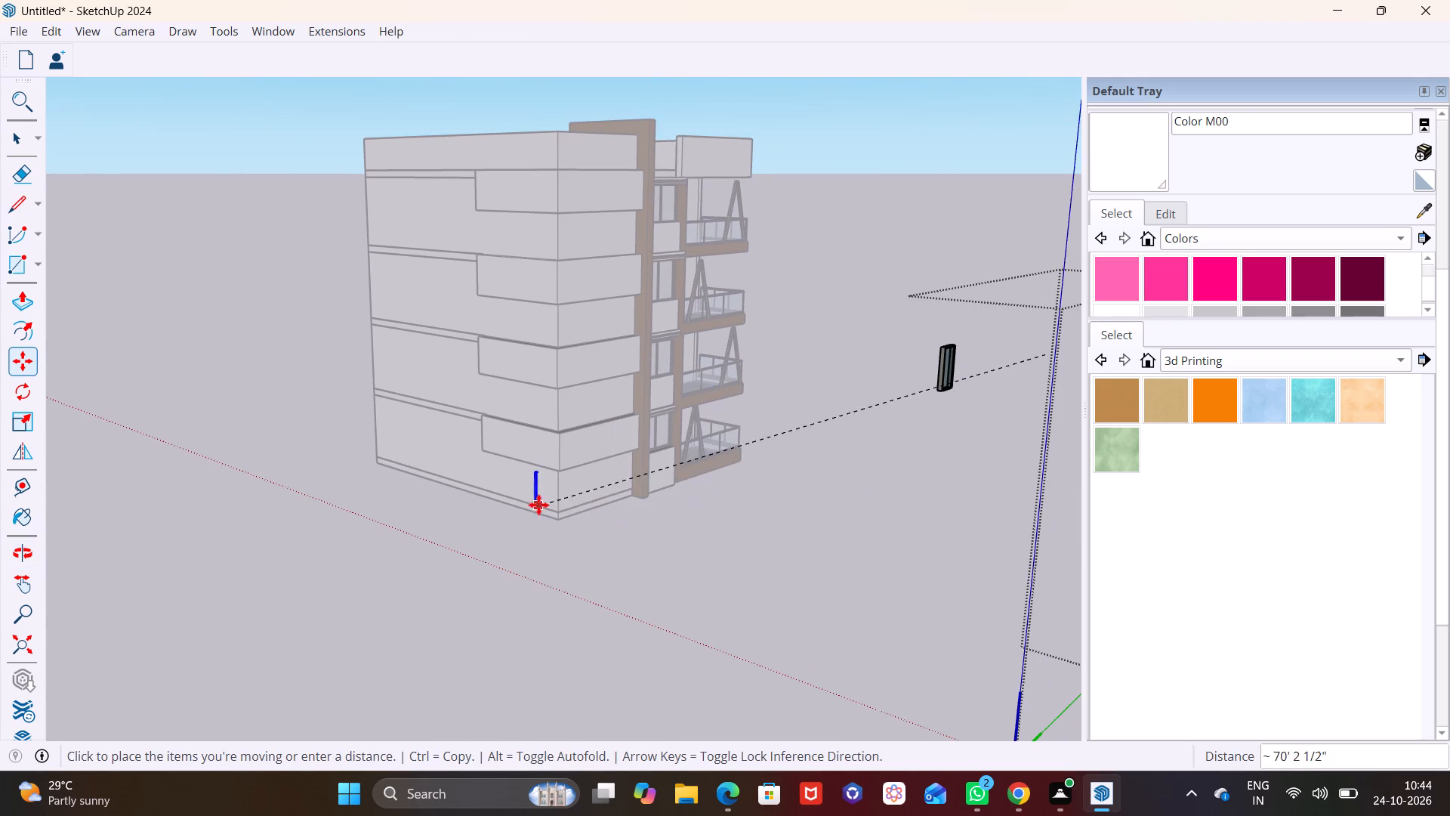
pyautogui.click(583, 510)
# Move the two-pane window up about 7' 2" onto the lowest projecting white panel, close to the brown column.
pyautogui.scroll(13, 652, 513)
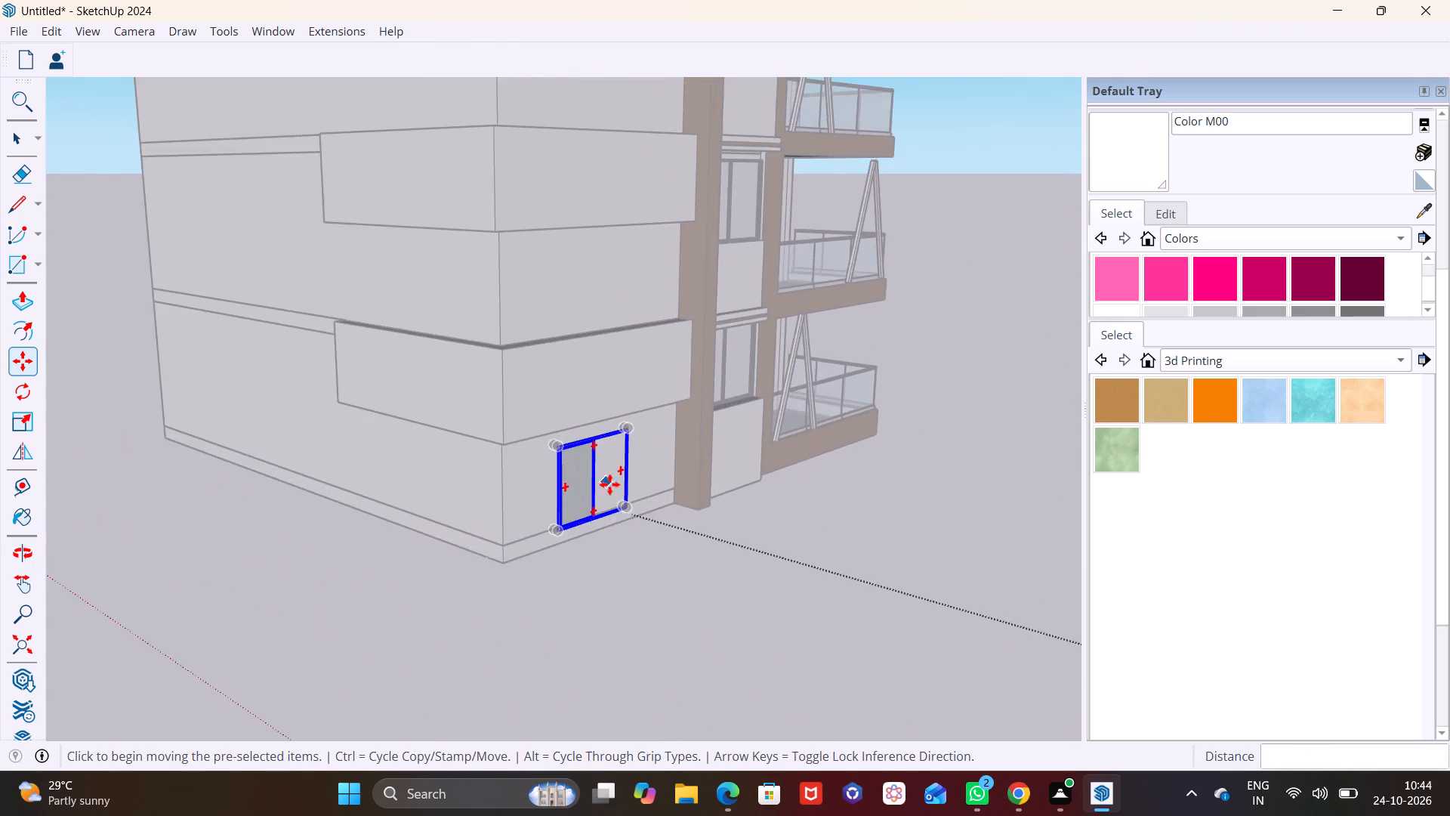
pyautogui.moveTo(609, 486); pyautogui.dragTo(406, 439, button='middle')
pyautogui.press('space')
pyautogui.click(501, 549)
pyautogui.moveTo(467, 490); pyautogui.dragTo(598, 660, button='middle')
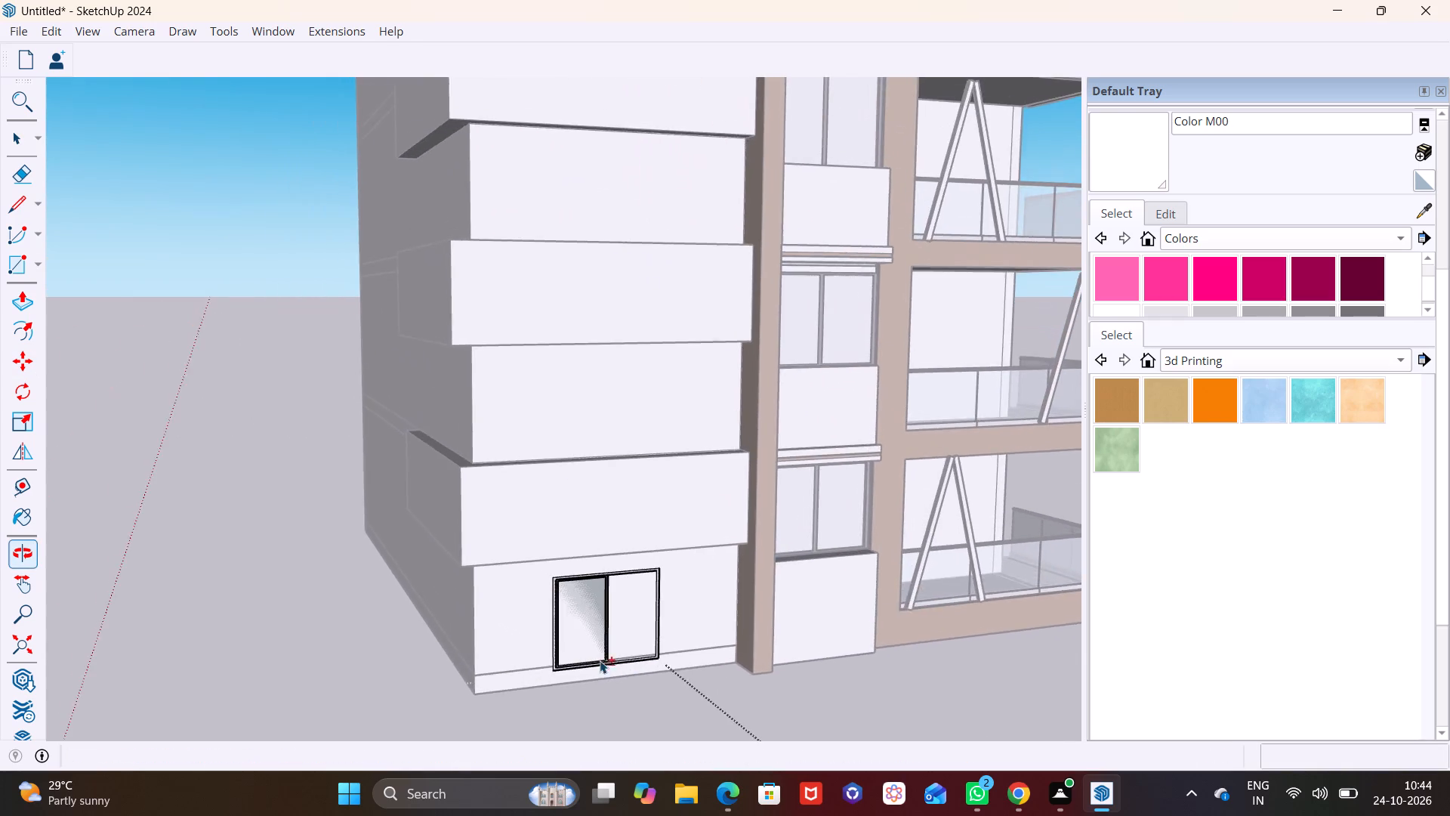
pyautogui.scroll(6, 602, 648)
pyautogui.press('m')
pyautogui.click(703, 505)
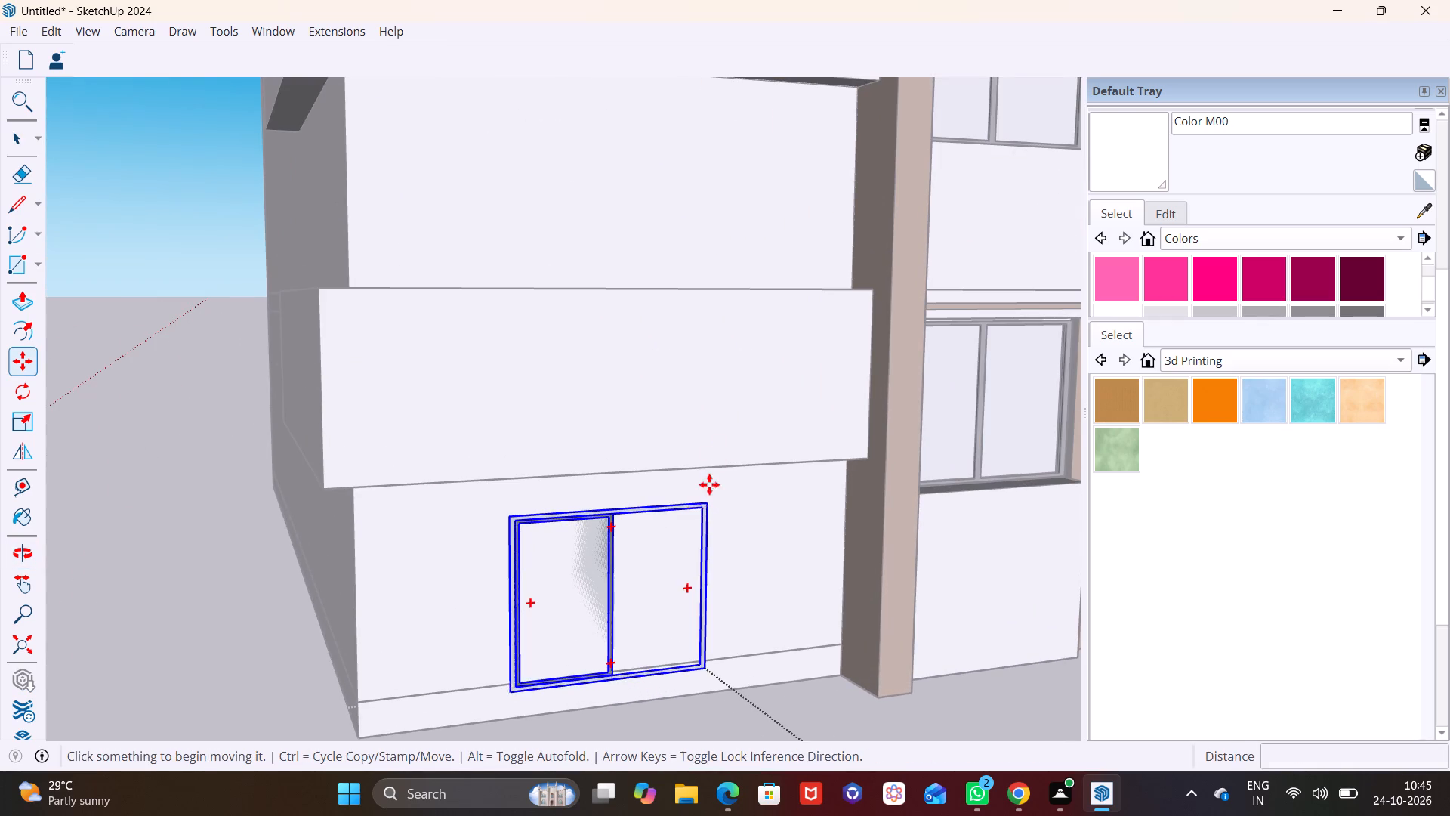
pyautogui.click(835, 297)
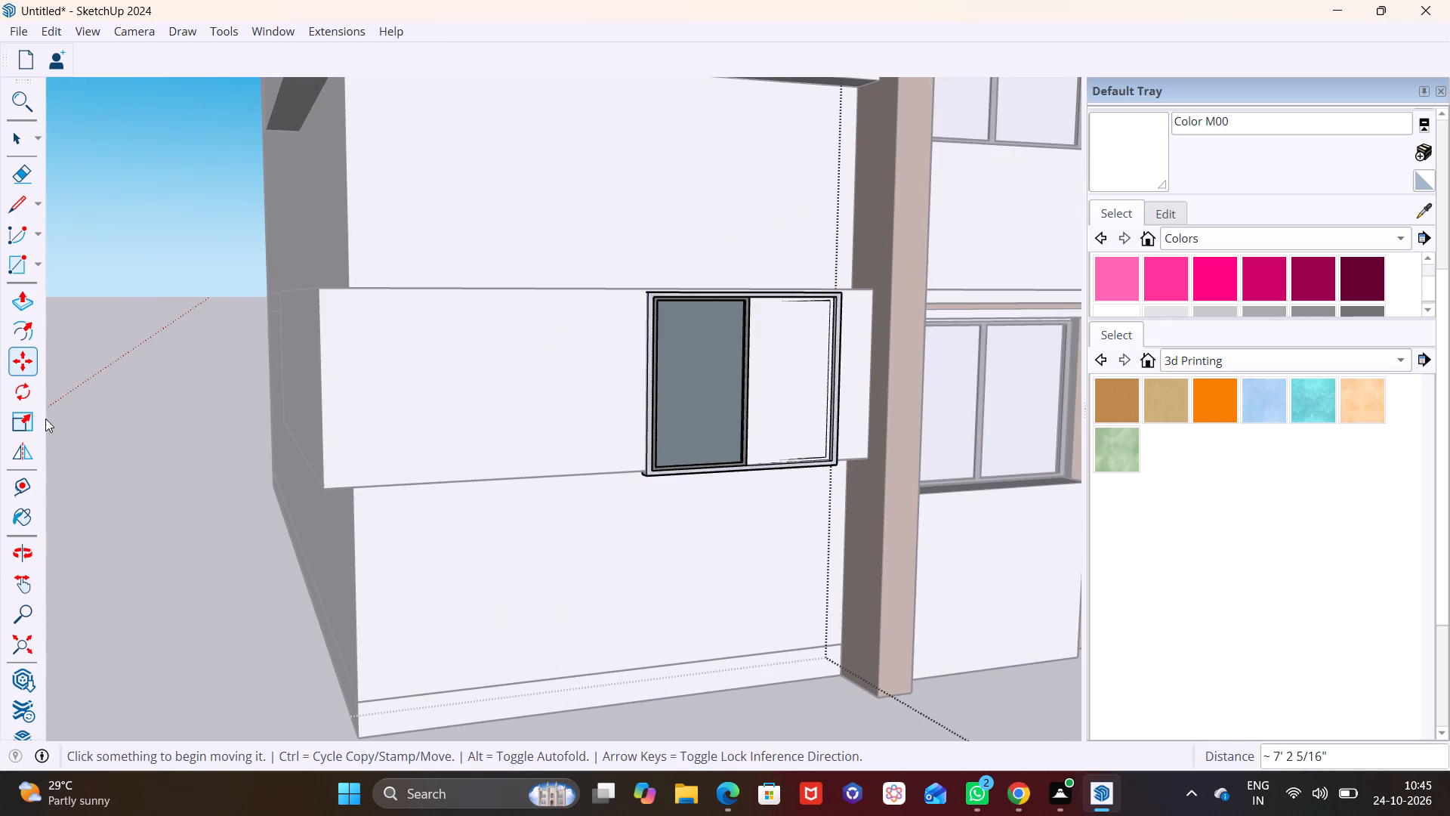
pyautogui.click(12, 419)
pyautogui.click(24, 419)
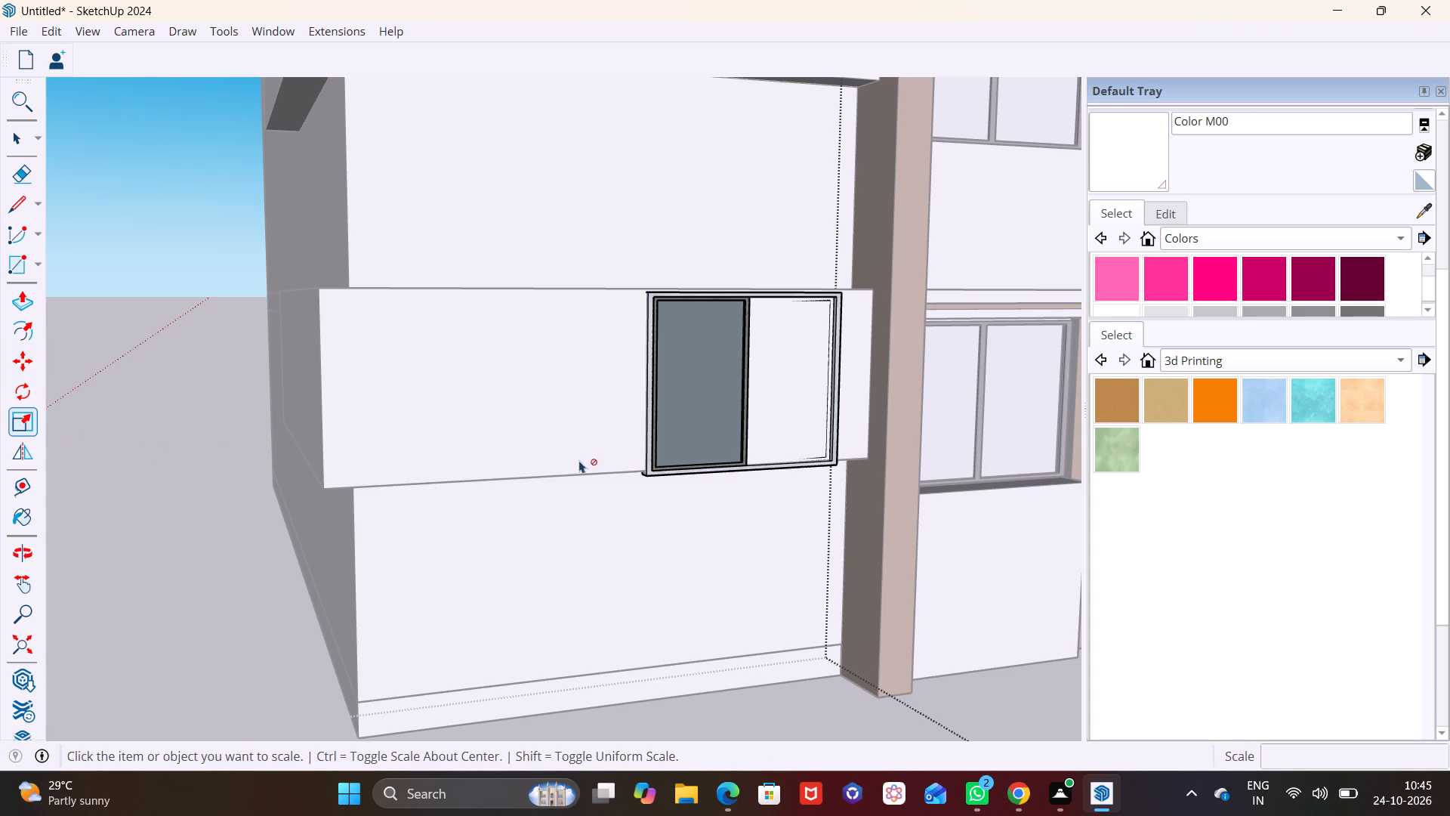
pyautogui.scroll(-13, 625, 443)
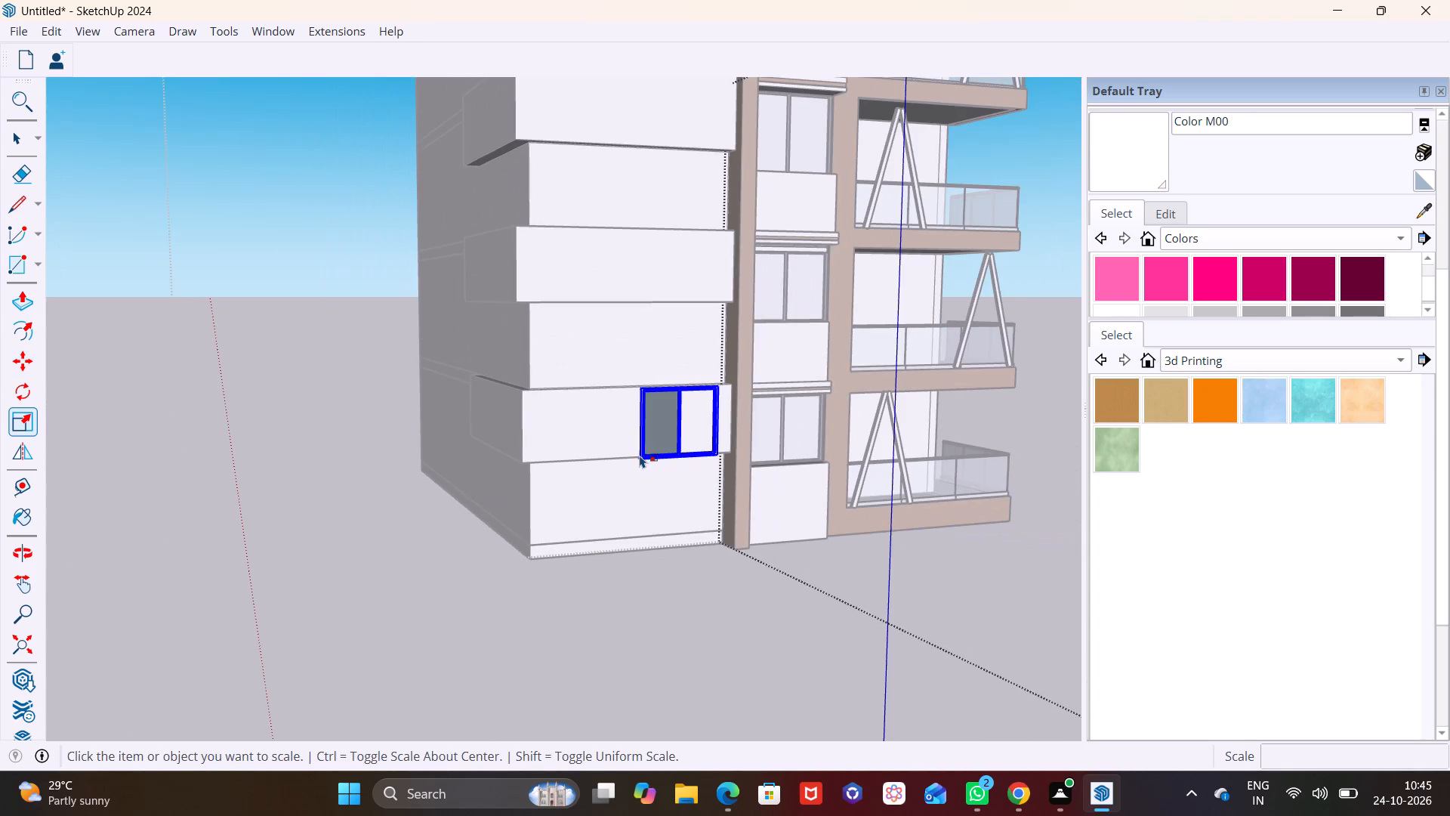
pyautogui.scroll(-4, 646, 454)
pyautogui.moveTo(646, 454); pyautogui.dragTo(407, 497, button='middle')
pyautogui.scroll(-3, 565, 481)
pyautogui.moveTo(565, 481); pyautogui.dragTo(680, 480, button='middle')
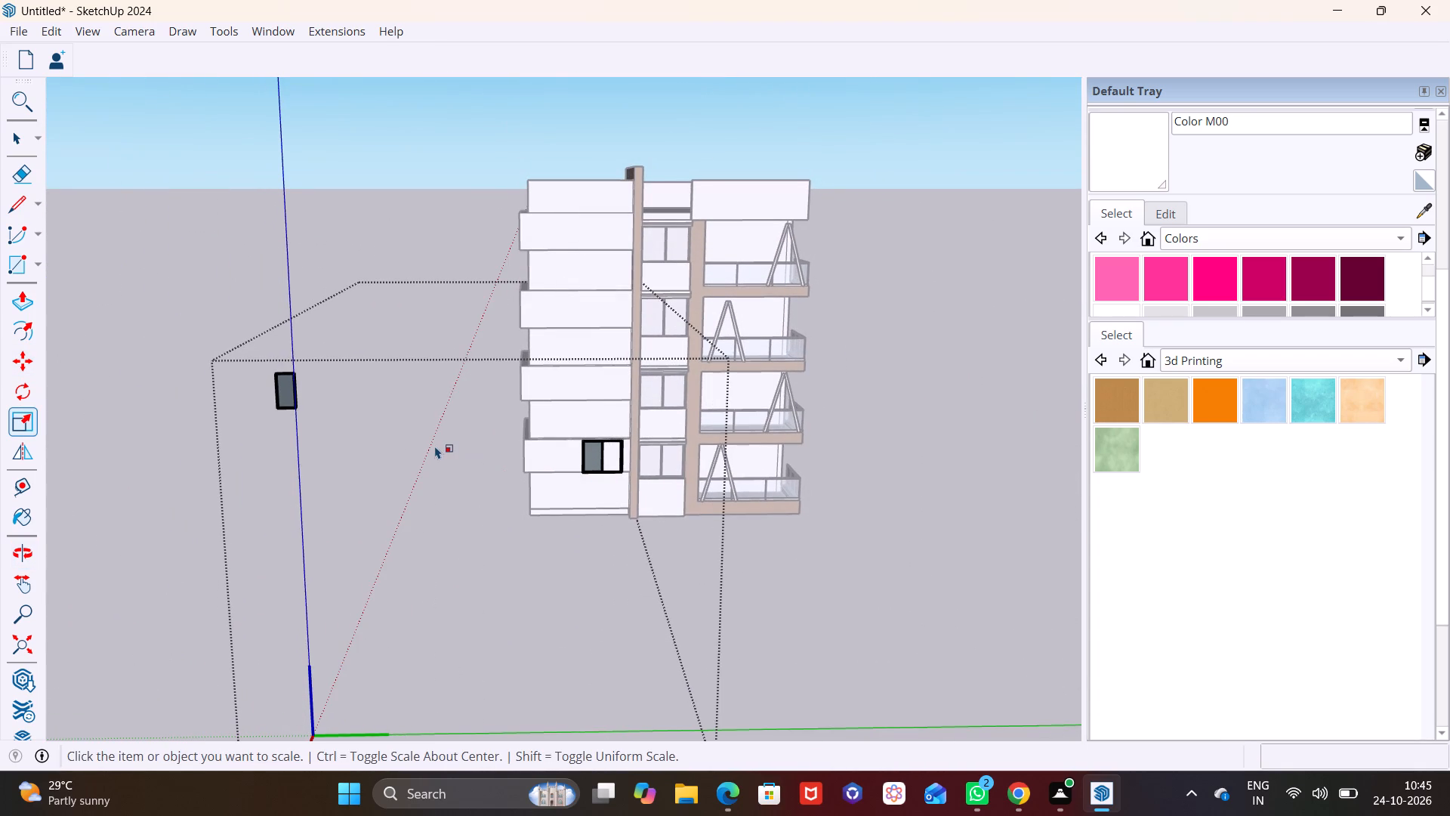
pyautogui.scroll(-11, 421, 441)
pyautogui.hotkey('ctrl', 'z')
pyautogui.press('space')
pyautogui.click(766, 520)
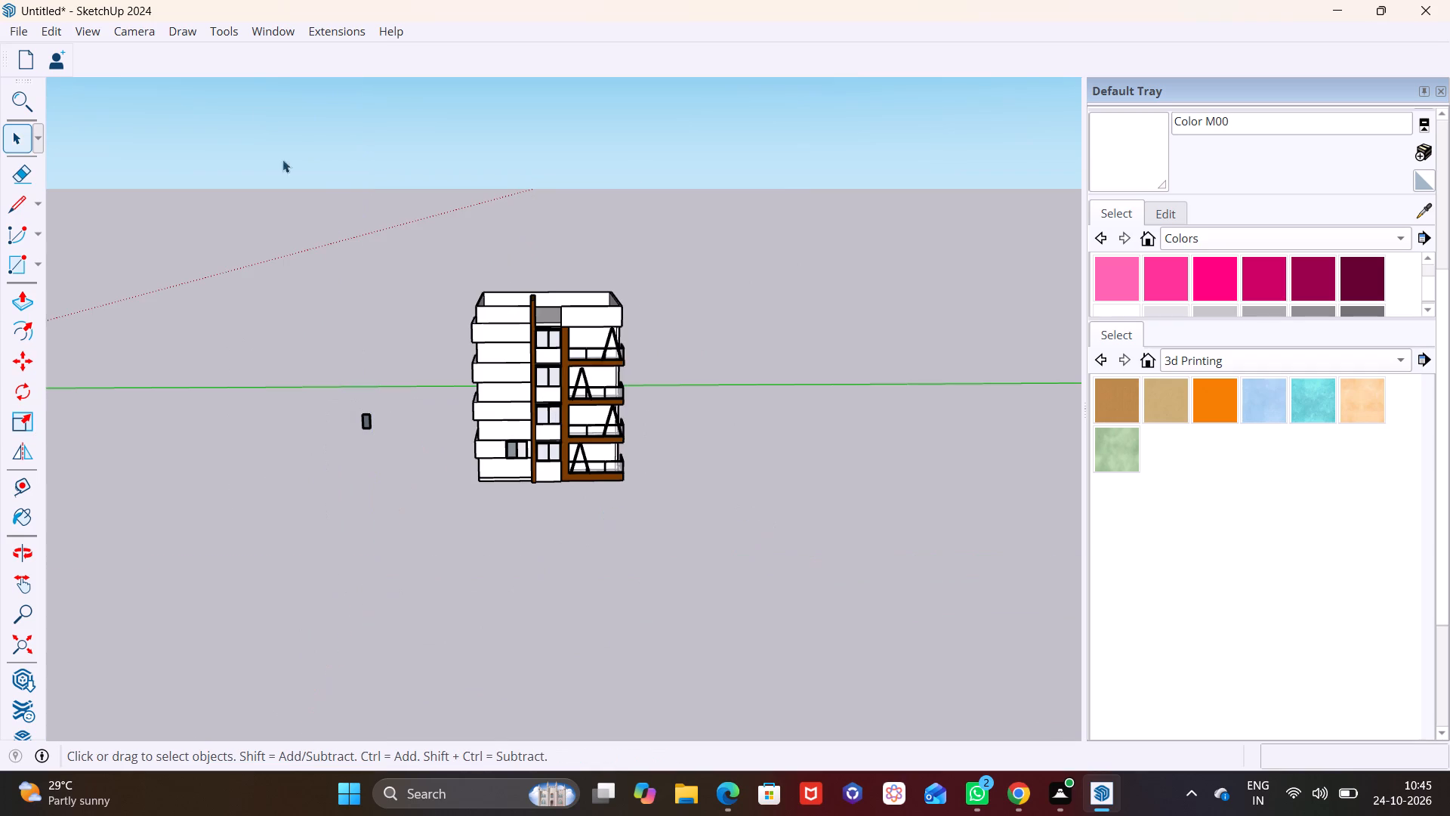
# Import the "normal thai glasse window" model from the 3D Warehouse glass window results and place it on the ground before the building.
pyautogui.click(284, 38)
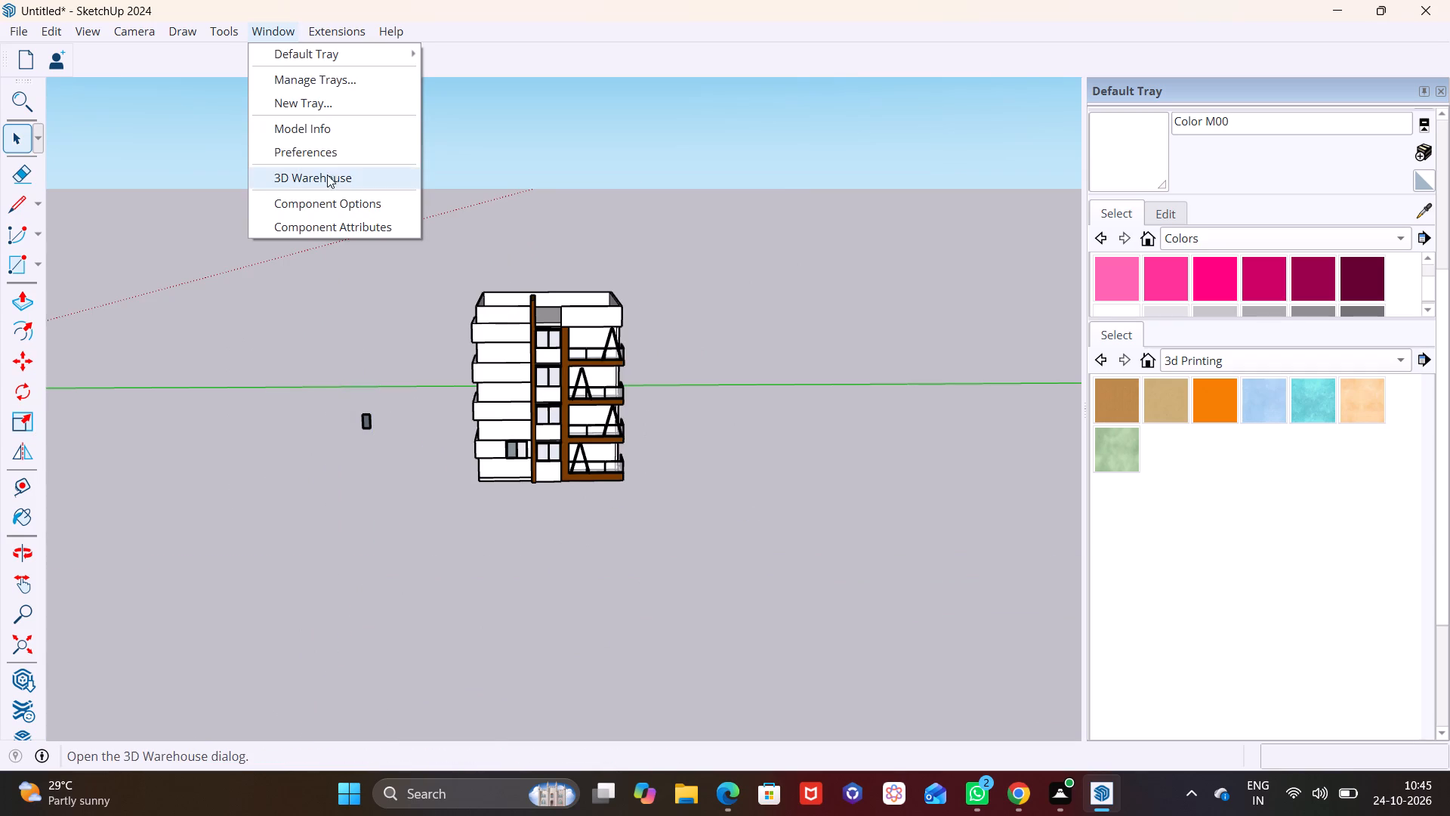
pyautogui.click(327, 179)
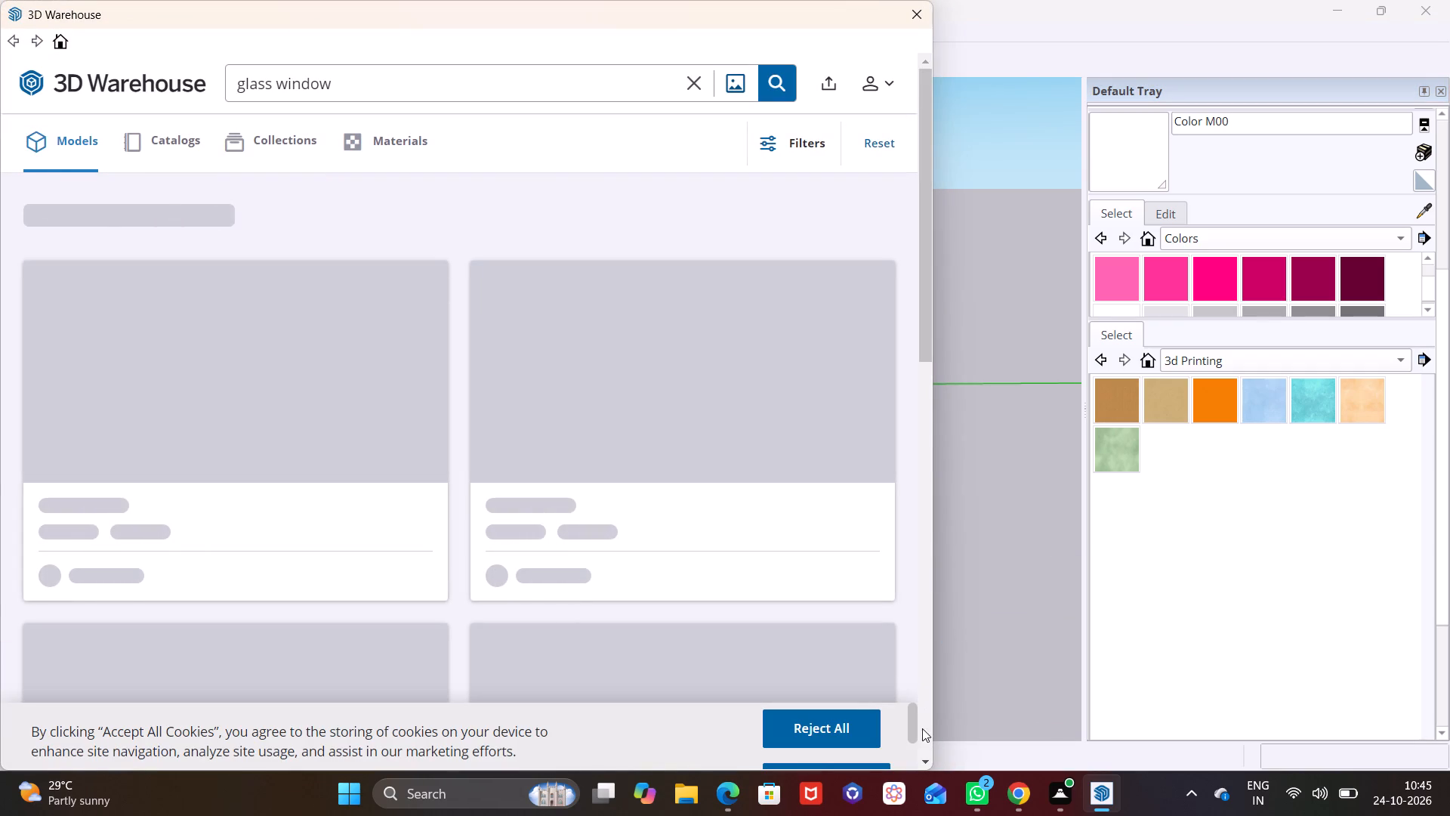
pyautogui.click(923, 758)
pyautogui.click(923, 758)
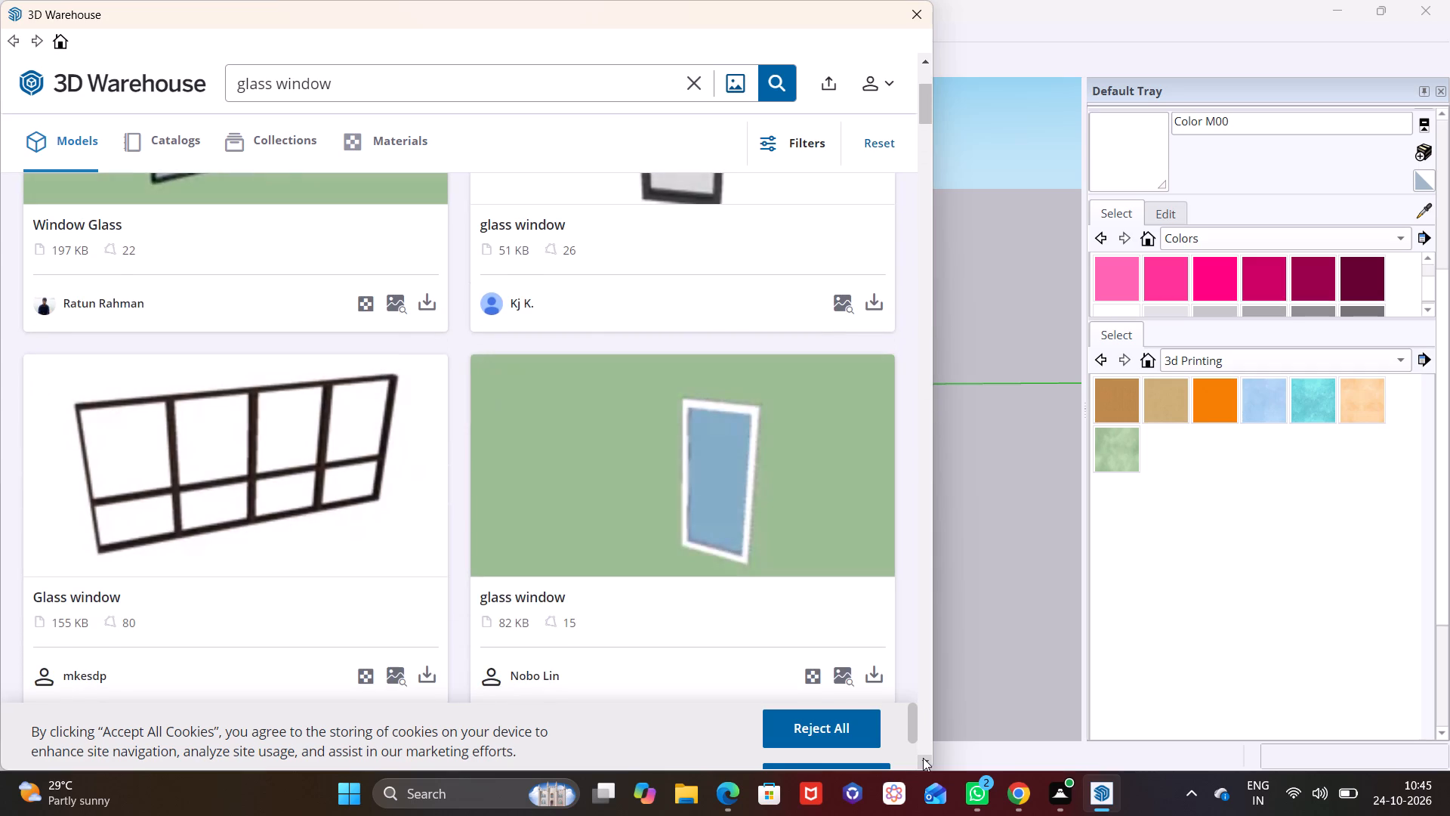
pyautogui.click(923, 758)
pyautogui.click(924, 758)
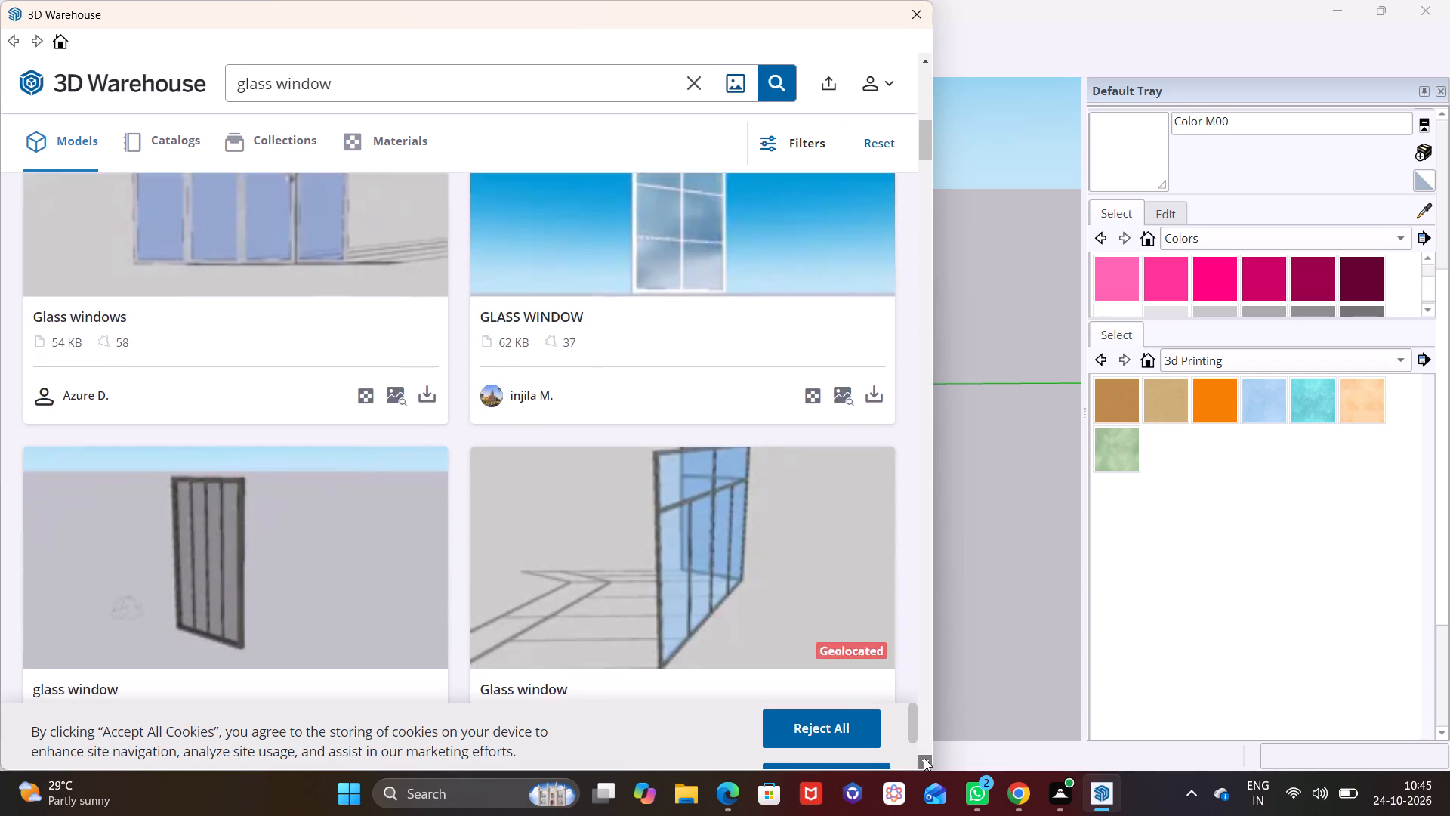
pyautogui.click(924, 758)
pyautogui.click(924, 758)
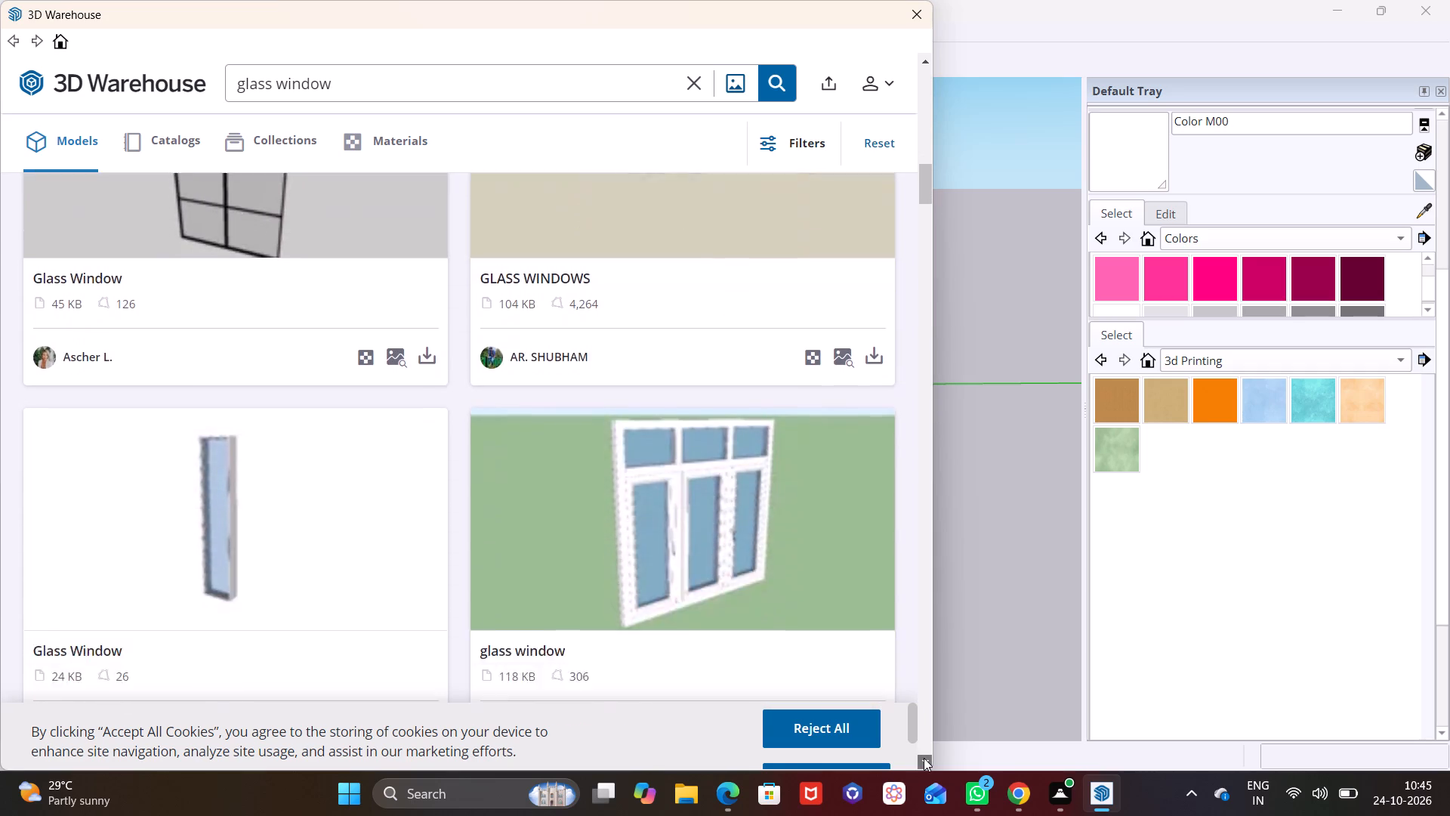
pyautogui.click(924, 758)
pyautogui.click(924, 758)
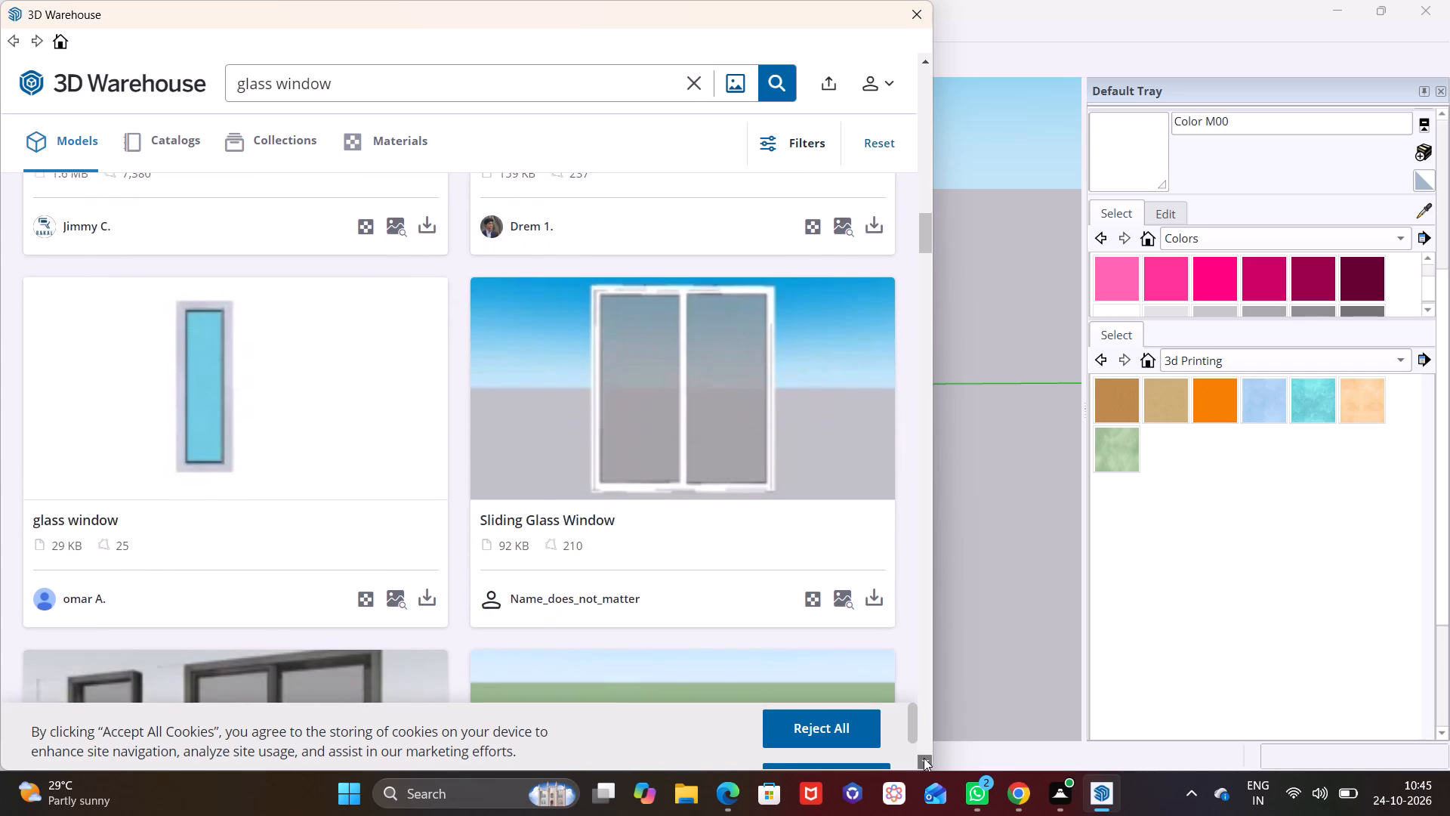
pyautogui.click(924, 758)
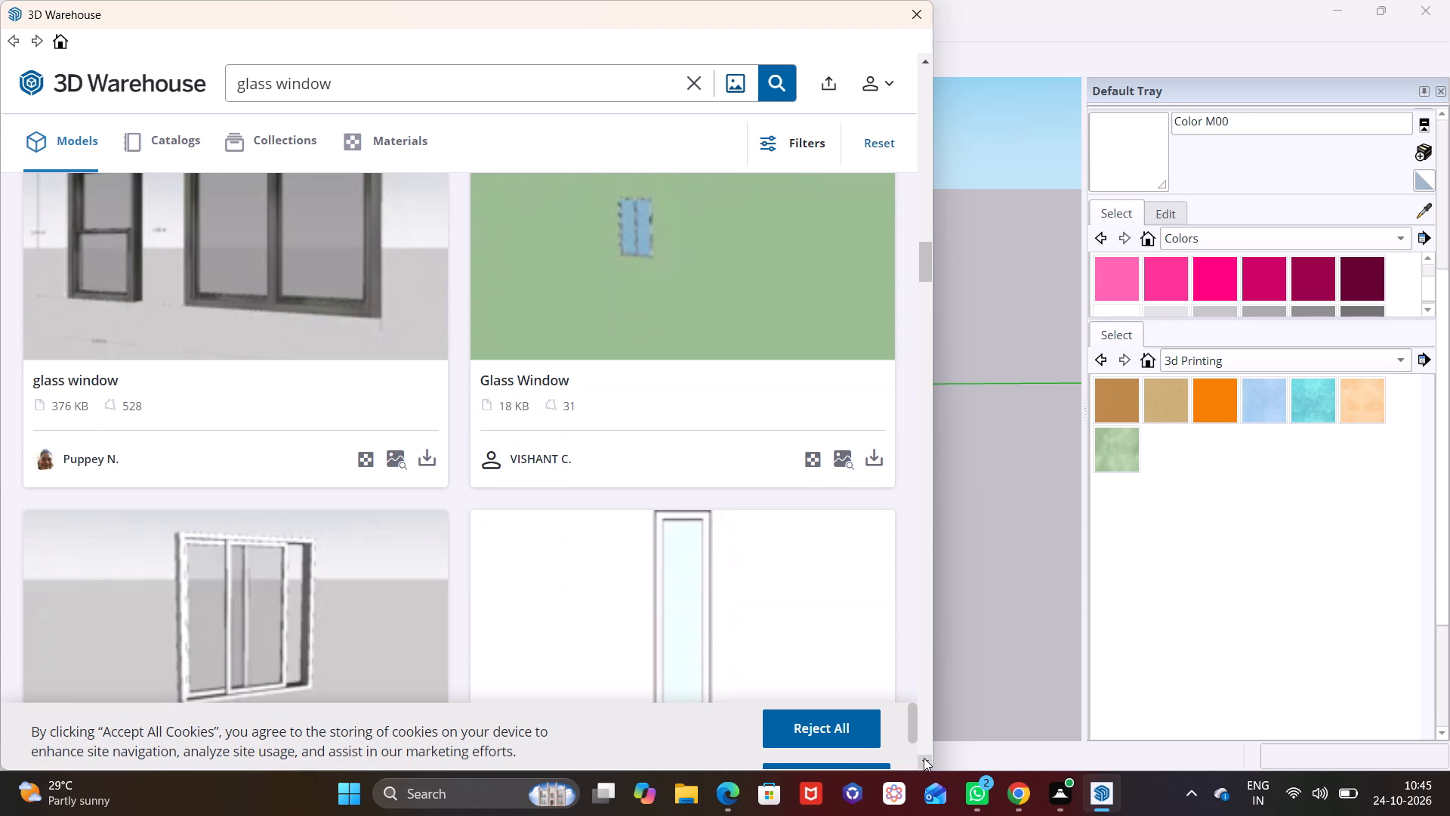
pyautogui.click(924, 758)
pyautogui.click(924, 758)
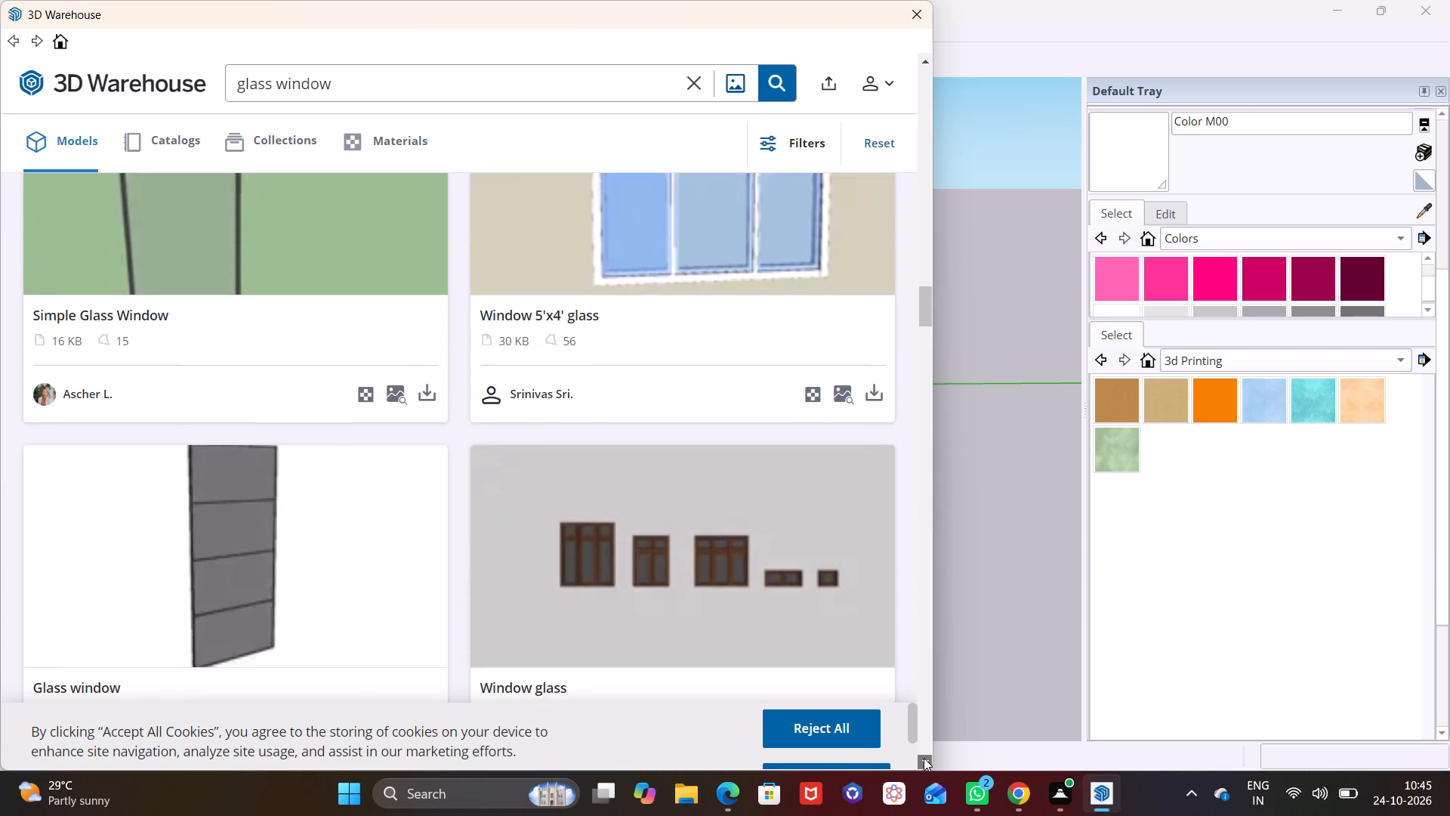
pyautogui.click(924, 758)
pyautogui.click(924, 758)
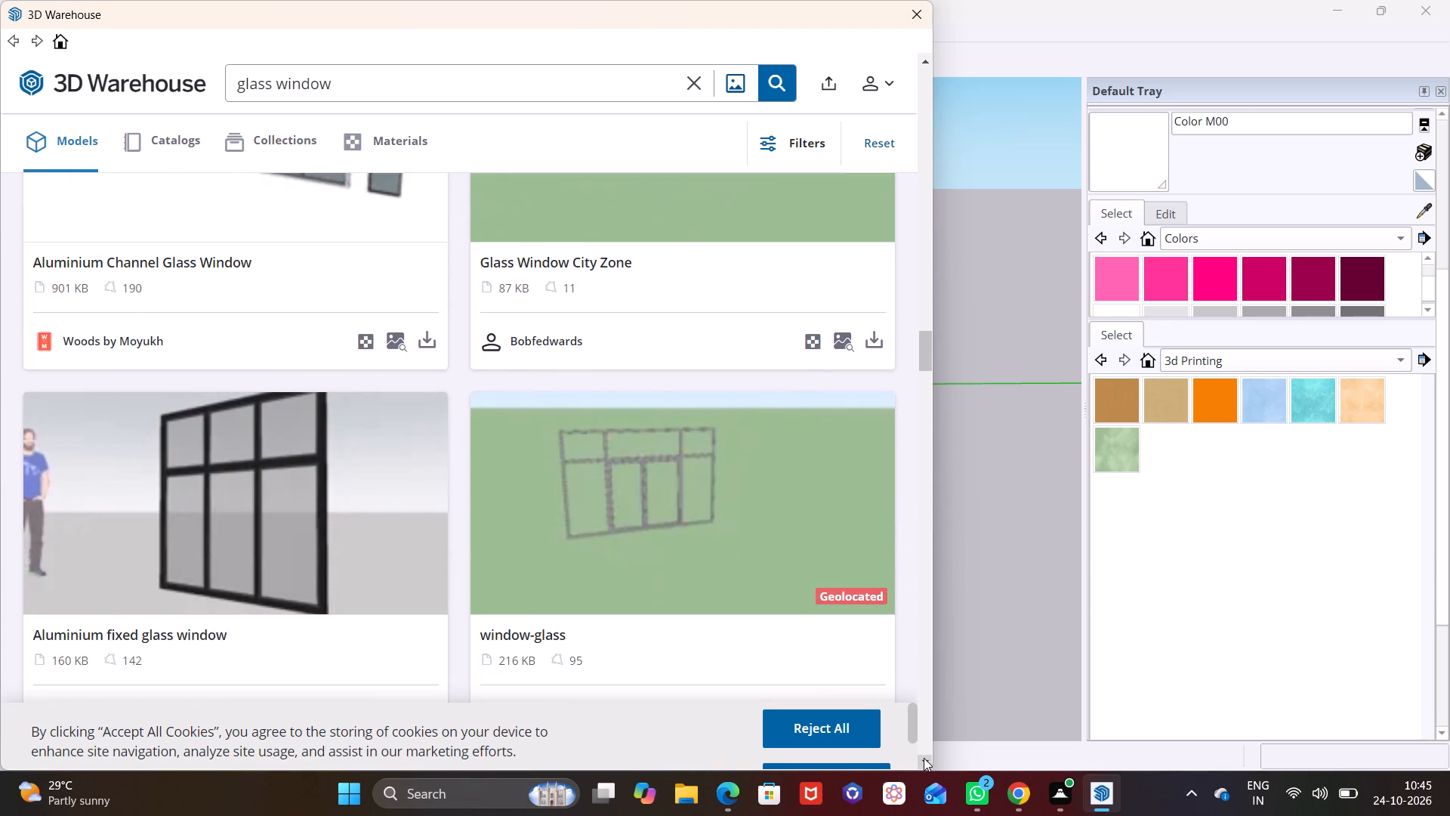
pyautogui.click(924, 758)
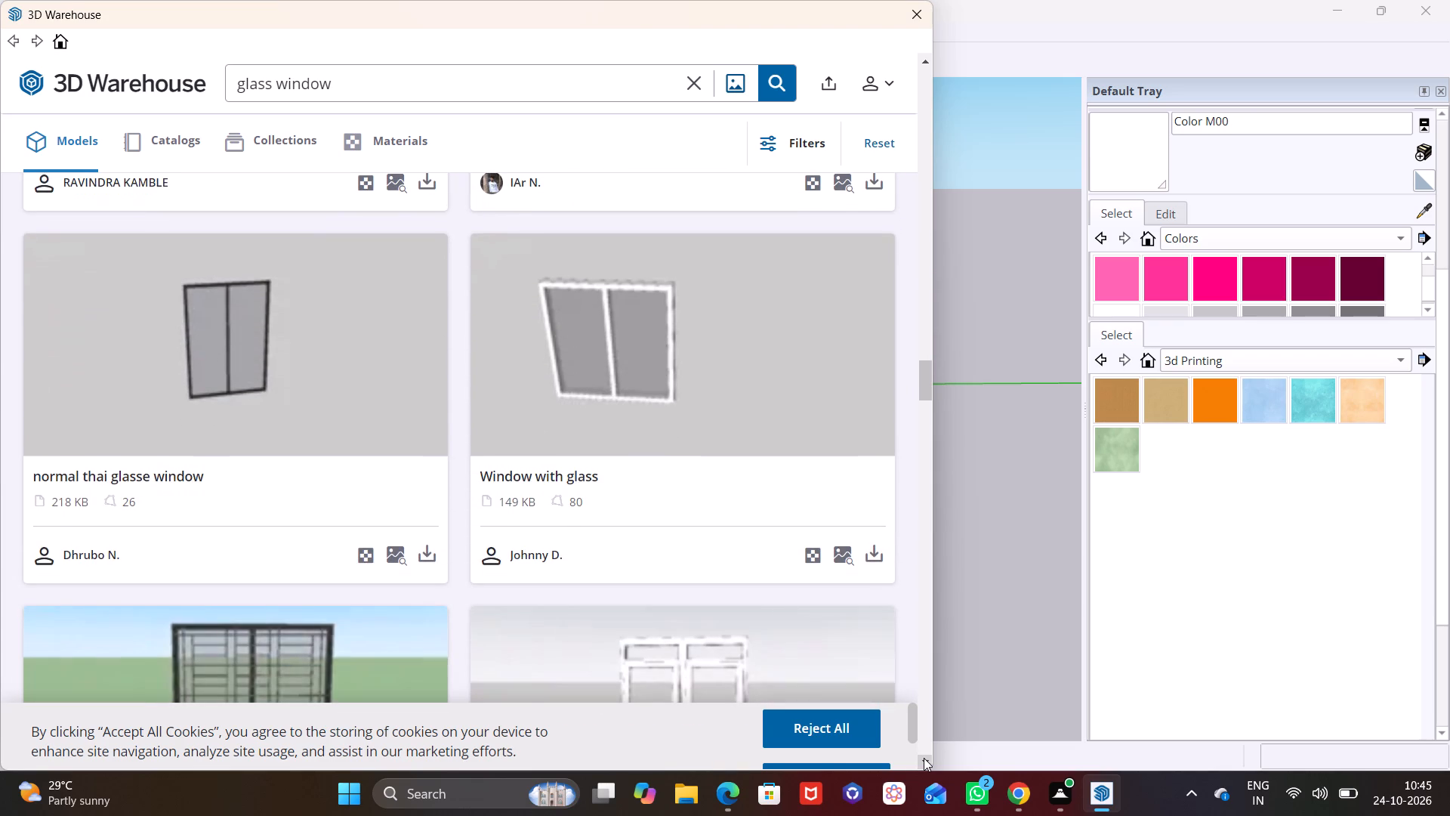
pyautogui.click(427, 552)
pyautogui.click(385, 406)
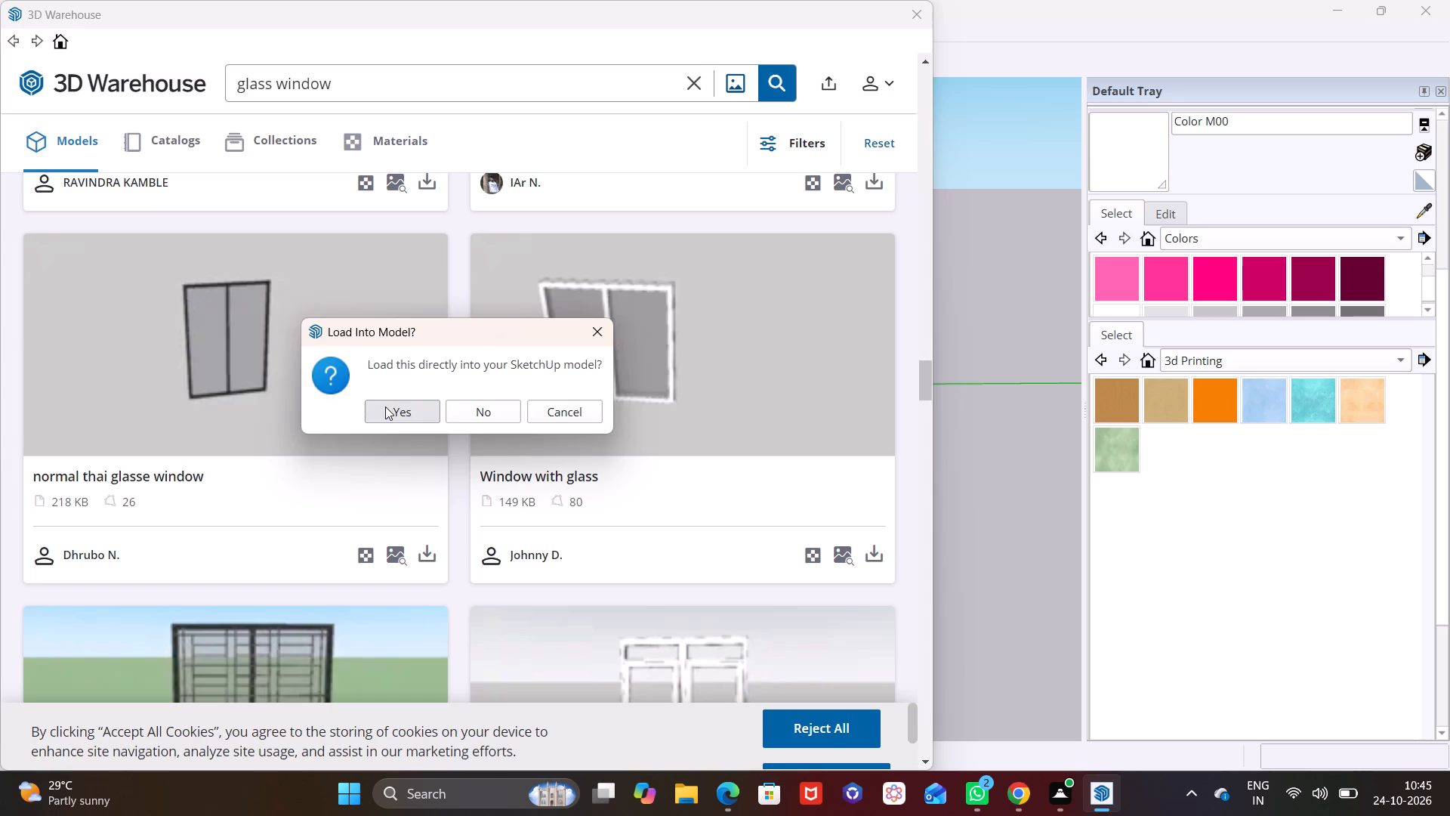
pyautogui.scroll(2, 496, 477)
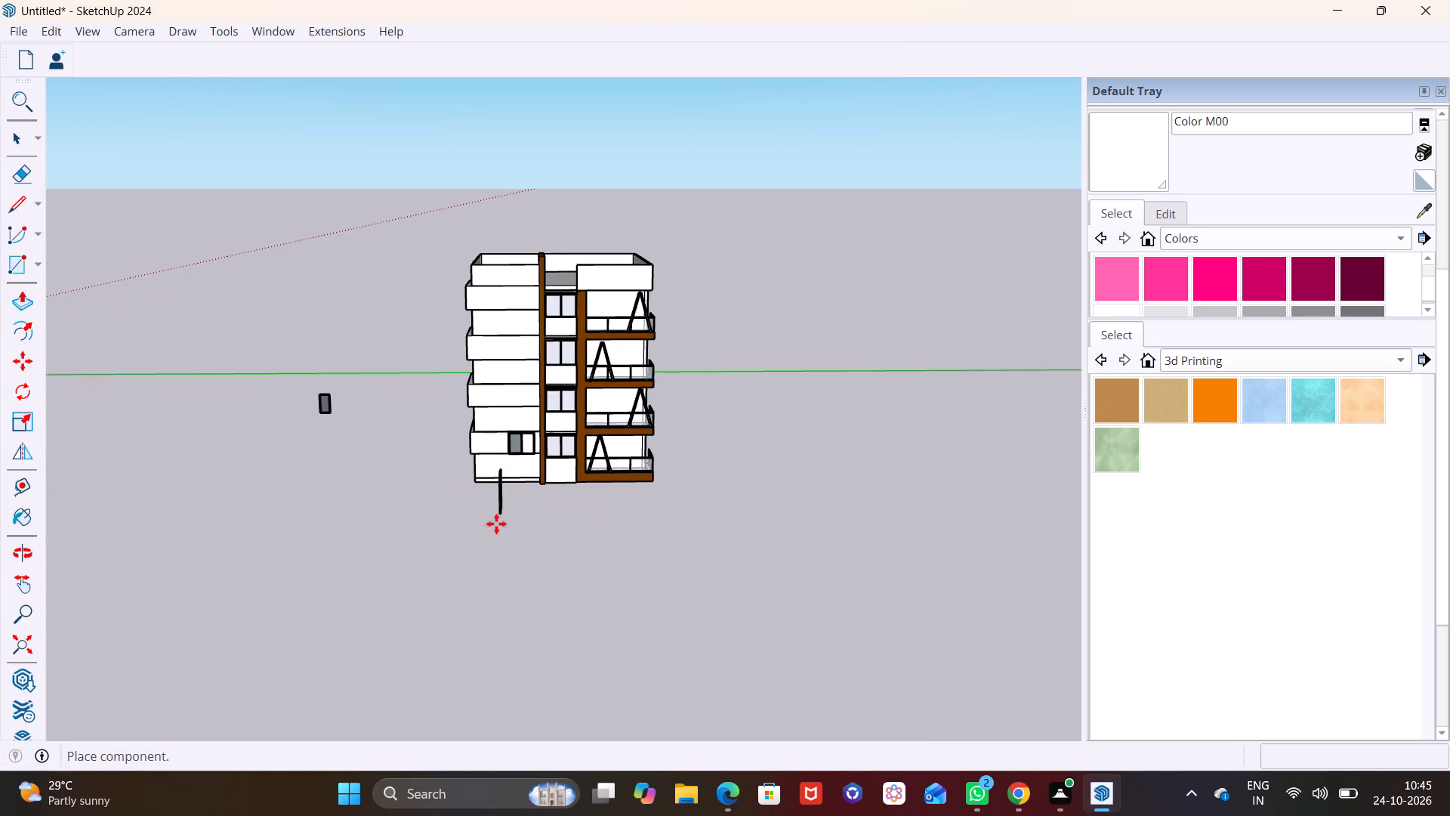
pyautogui.scroll(2, 496, 524)
pyautogui.click(461, 588)
# Rotate the imported two-pane window about the vertical axis until it stands parallel to the front facade.
pyautogui.click(26, 393)
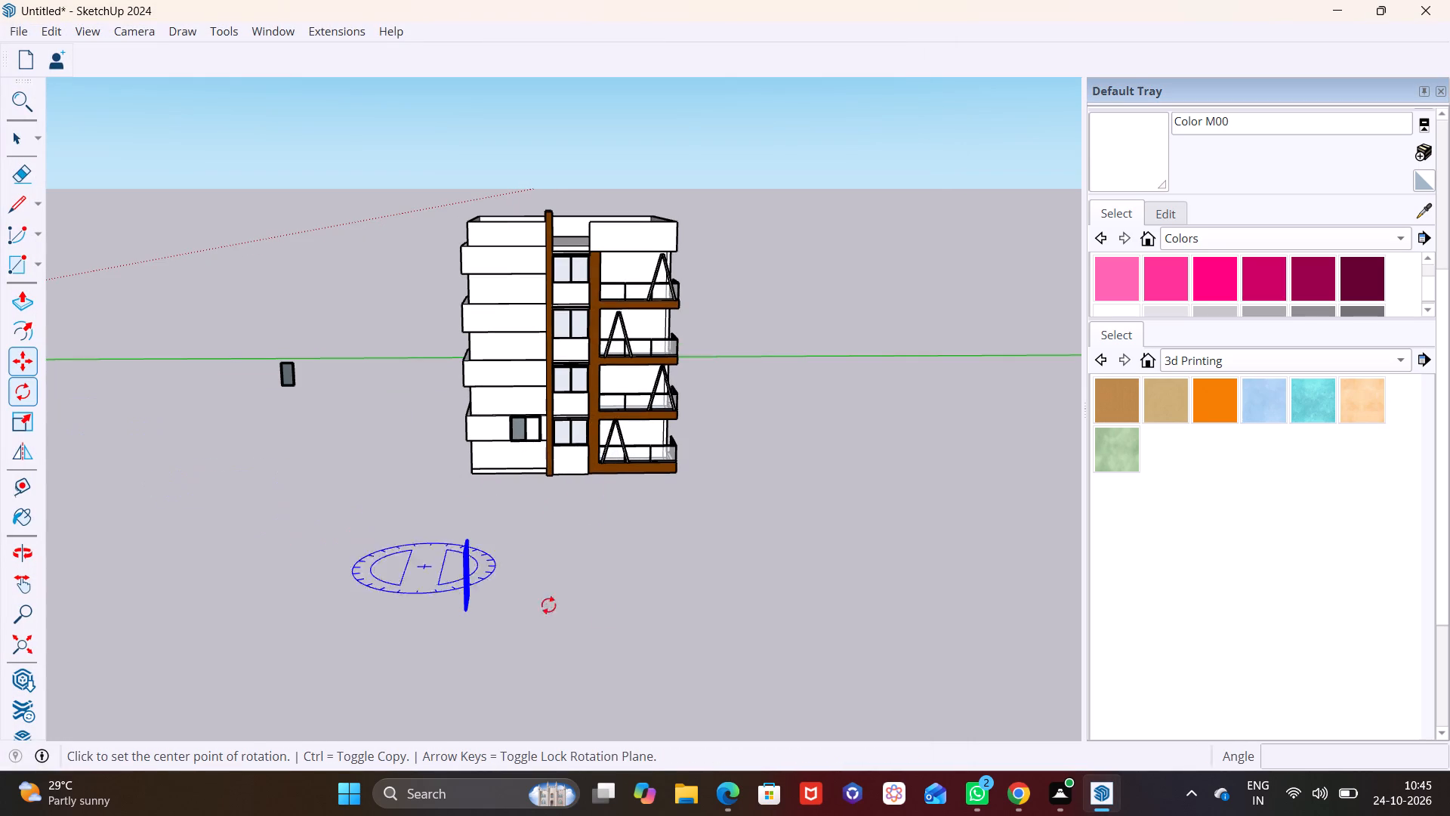
pyautogui.click(602, 578)
pyautogui.click(722, 578)
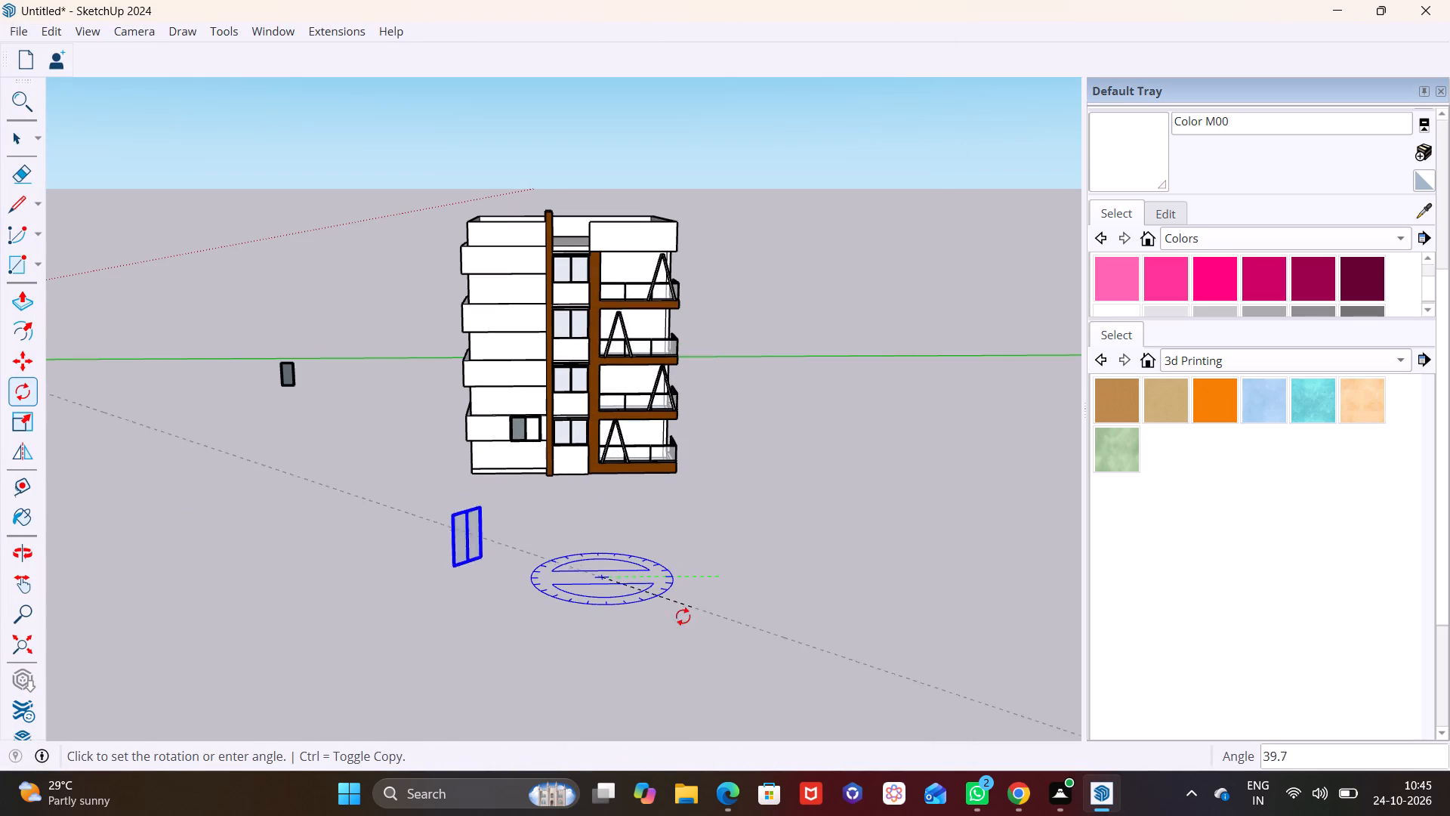
pyautogui.click(612, 642)
pyautogui.scroll(5, 554, 537)
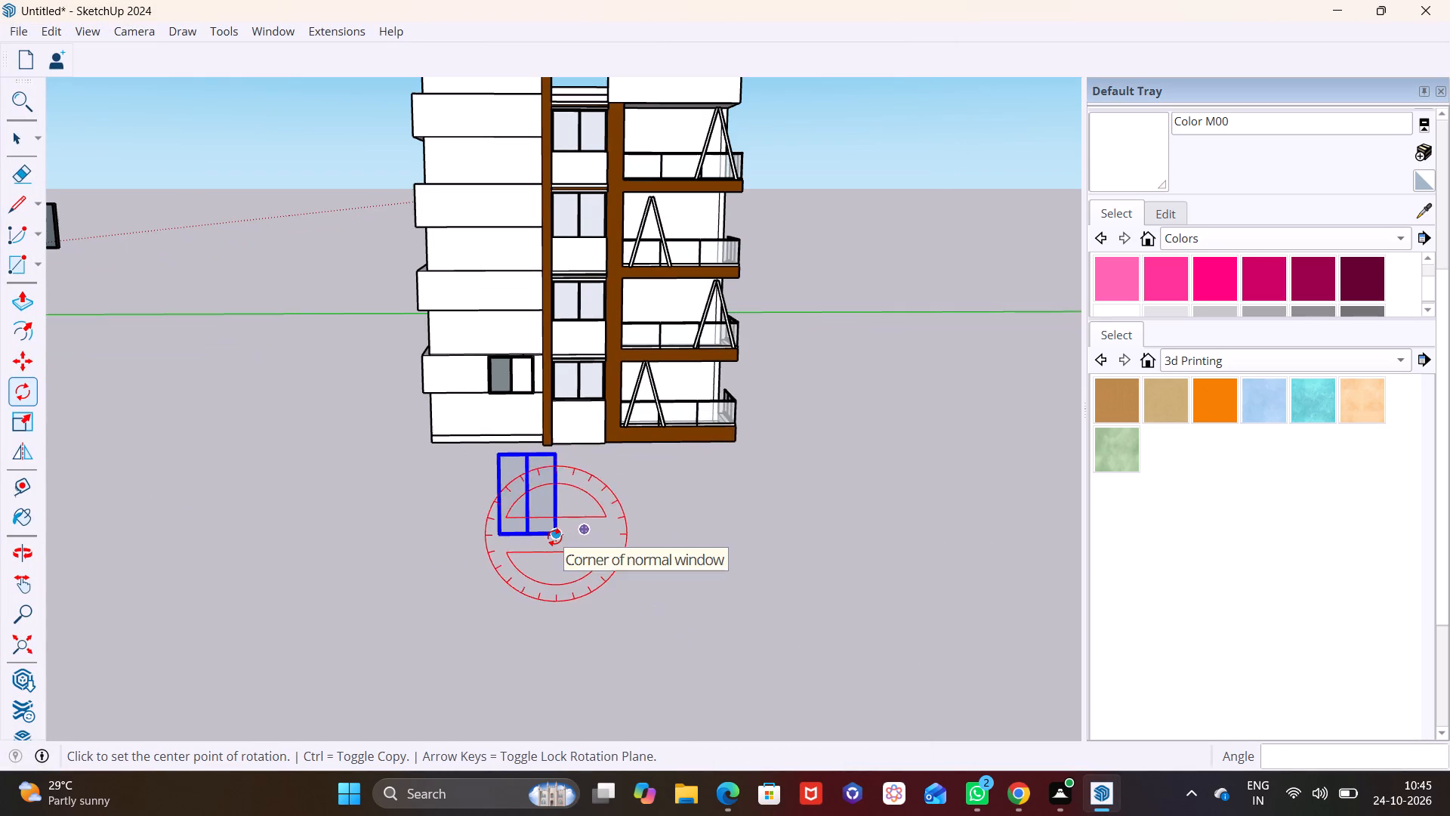
# Delete the old two-pane window from the lowest projecting white panel.
pyautogui.press('space')
pyautogui.click(500, 385)
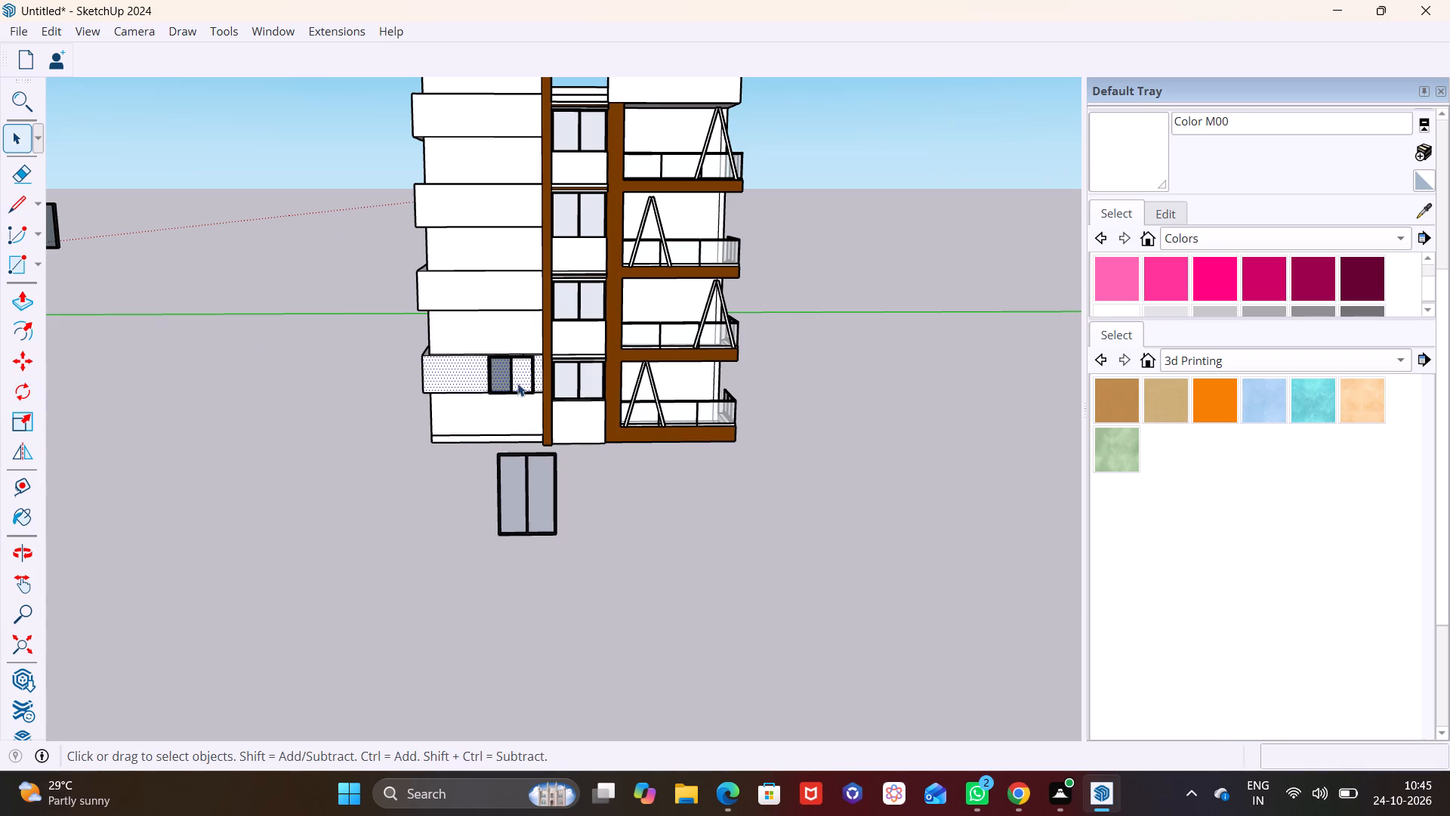
pyautogui.click(513, 358)
pyautogui.click(513, 358)
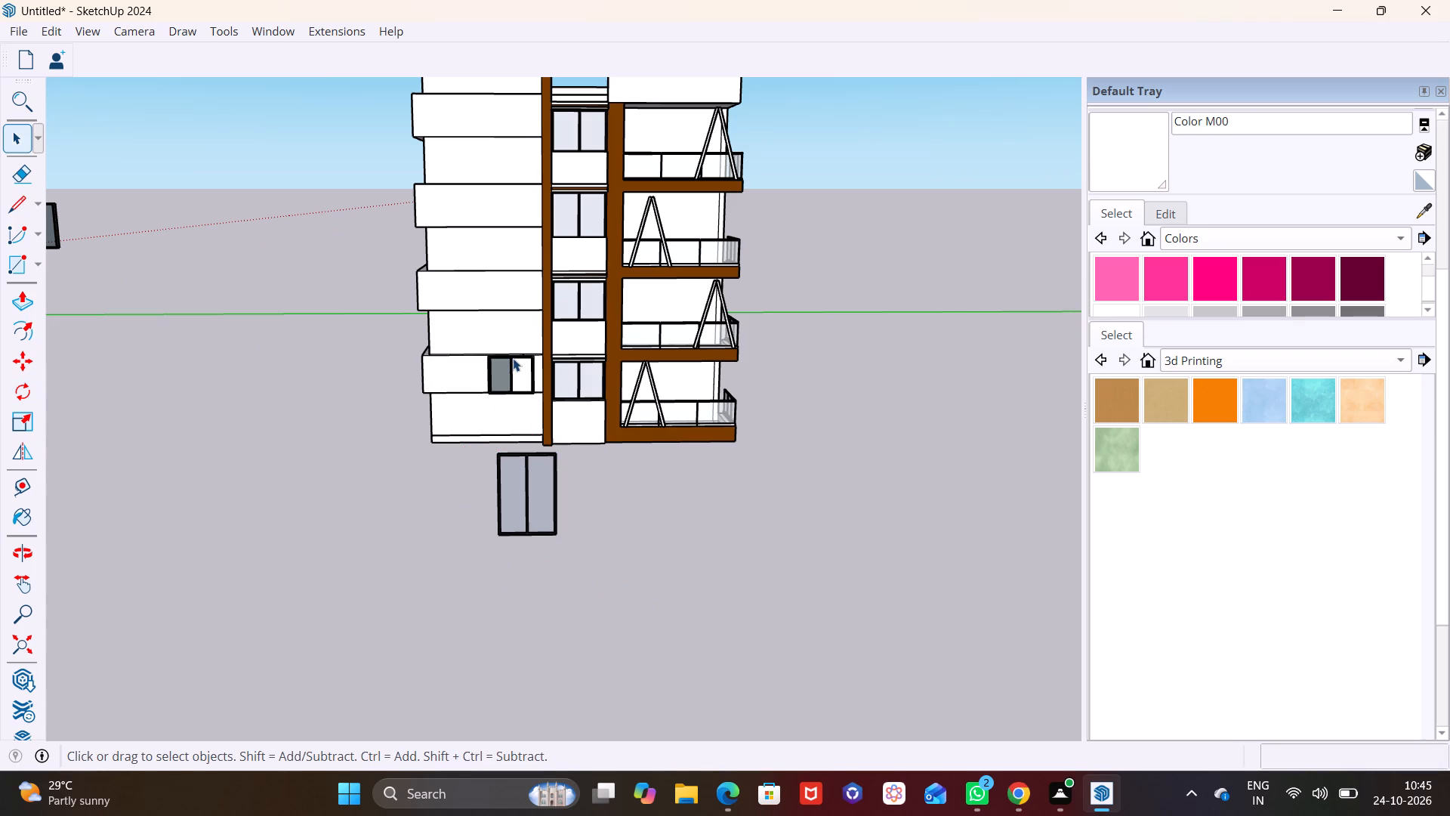
pyautogui.click(513, 358)
pyautogui.scroll(8, 513, 356)
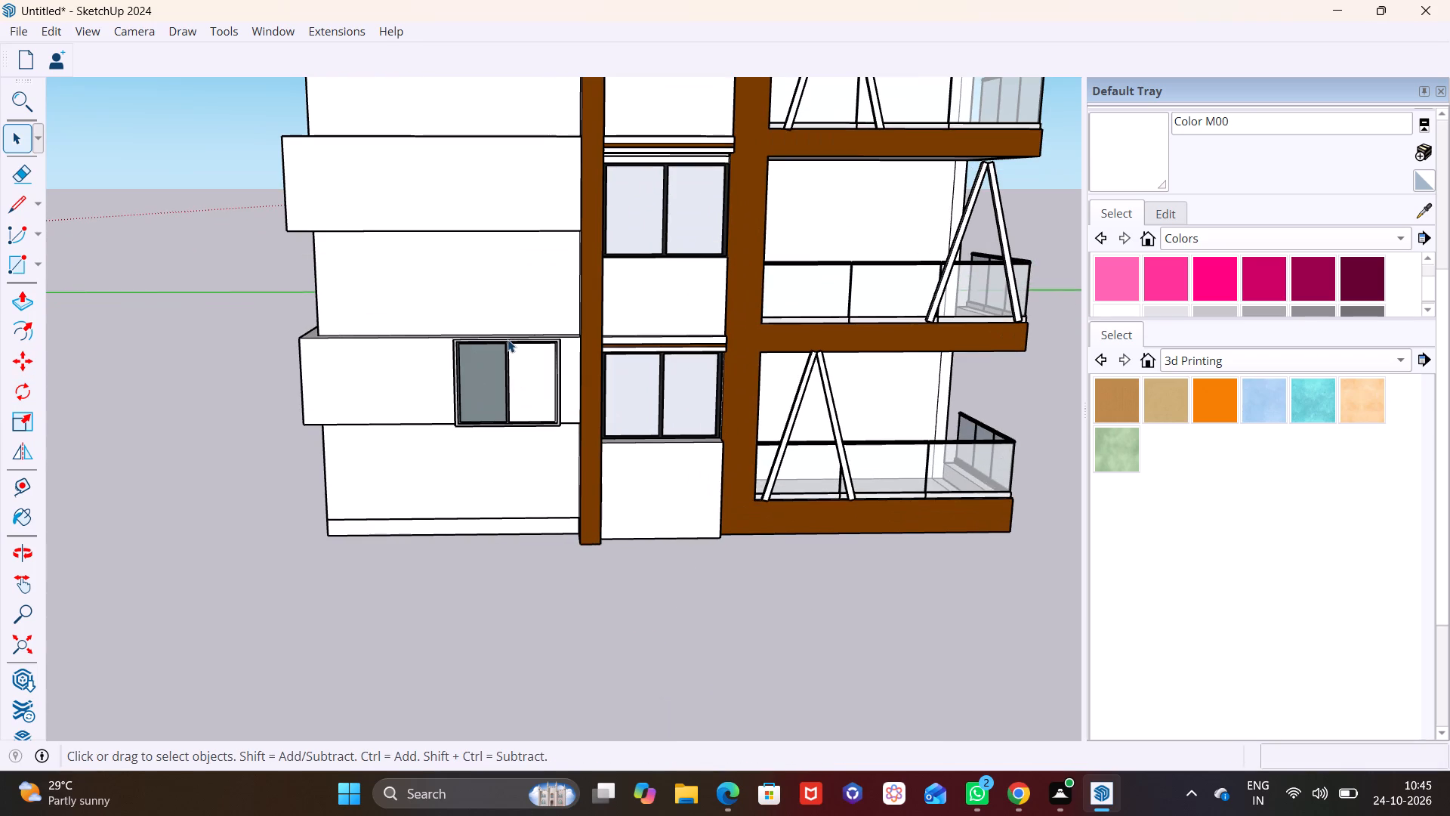
pyautogui.click(507, 339)
pyautogui.press('Delete')
# Scale the new two-pane window down uniformly to about two-thirds of its size.
pyautogui.scroll(-6, 543, 442)
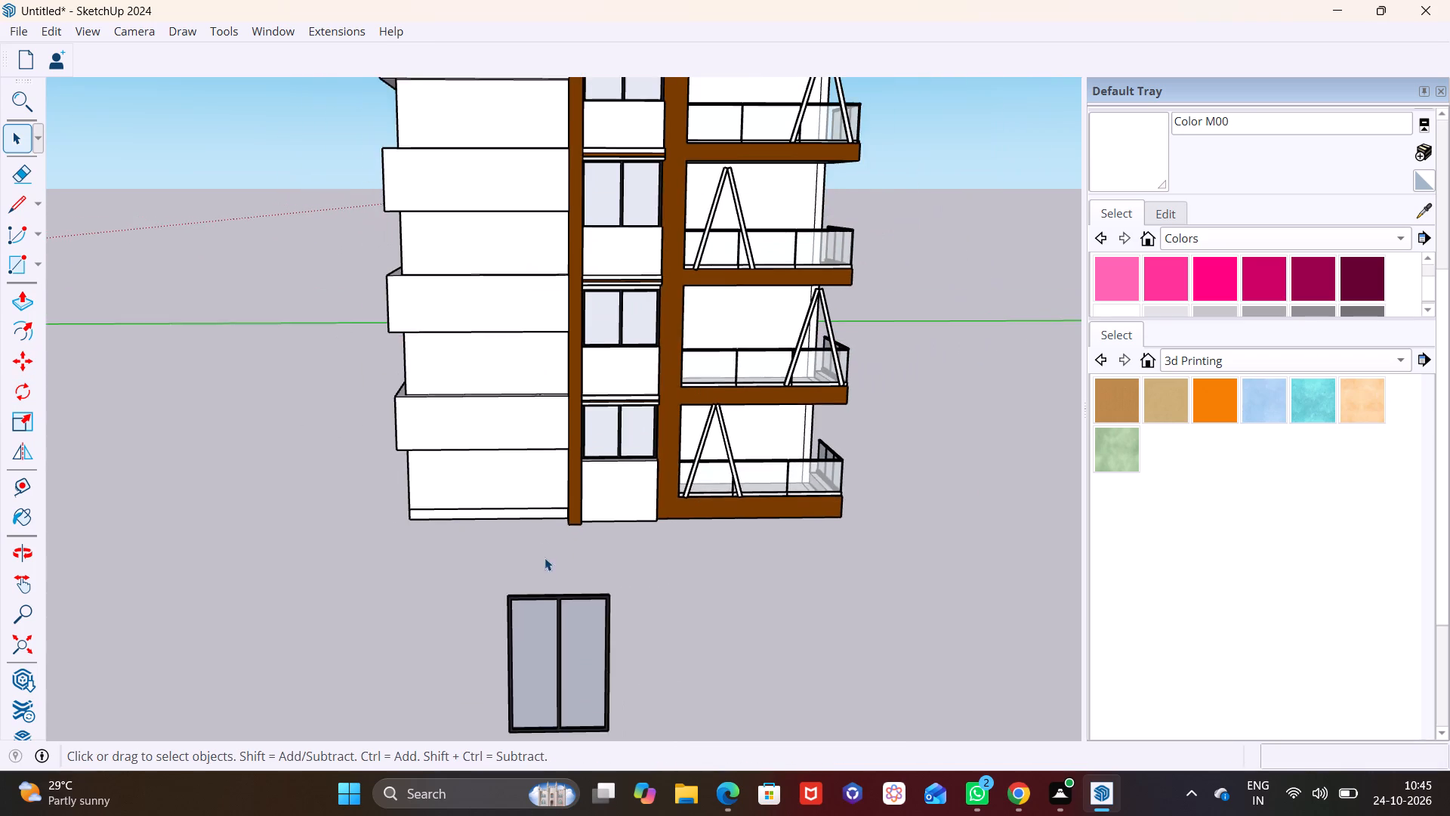
pyautogui.click(551, 608)
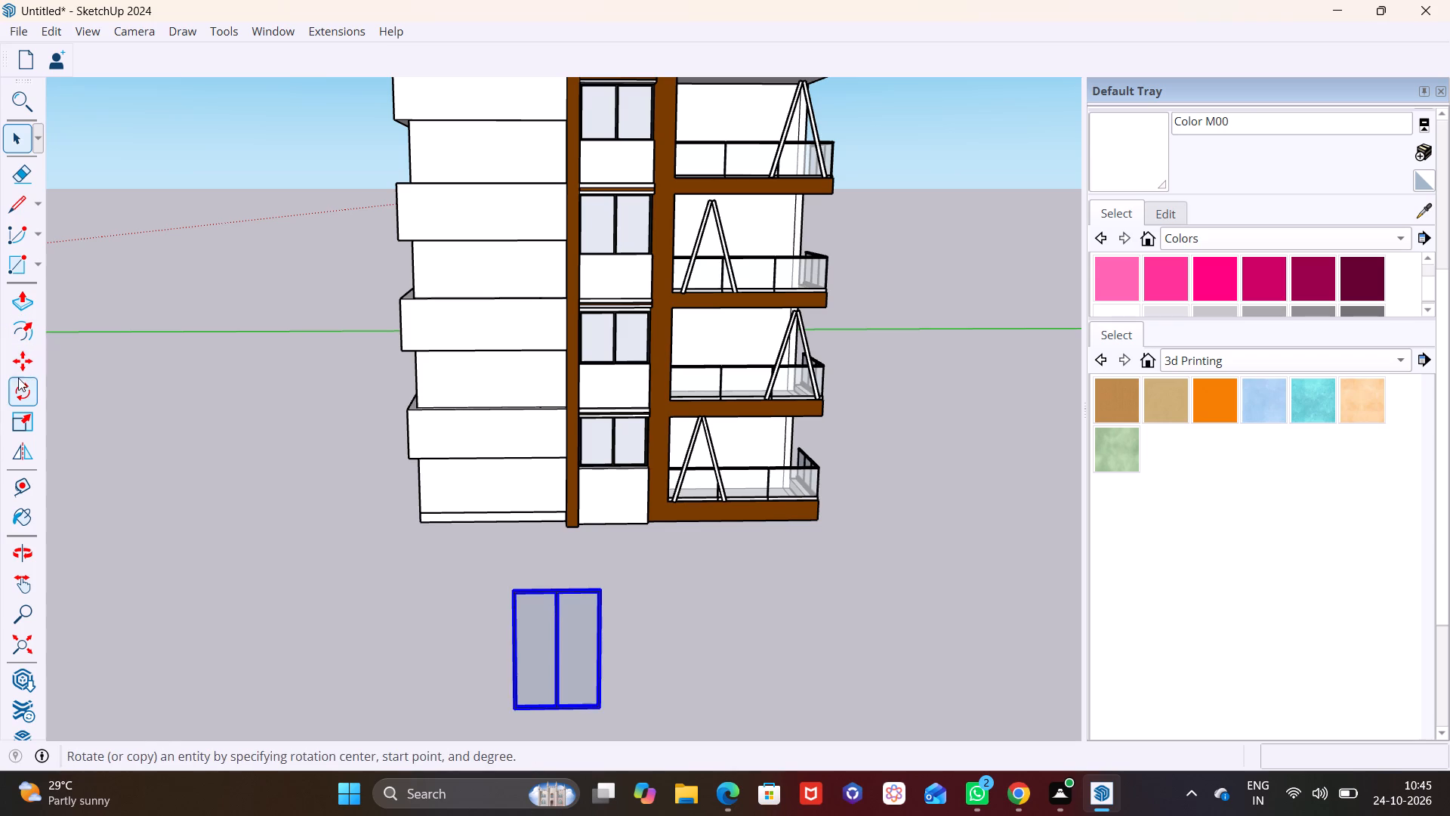
pyautogui.click(24, 422)
pyautogui.click(606, 587)
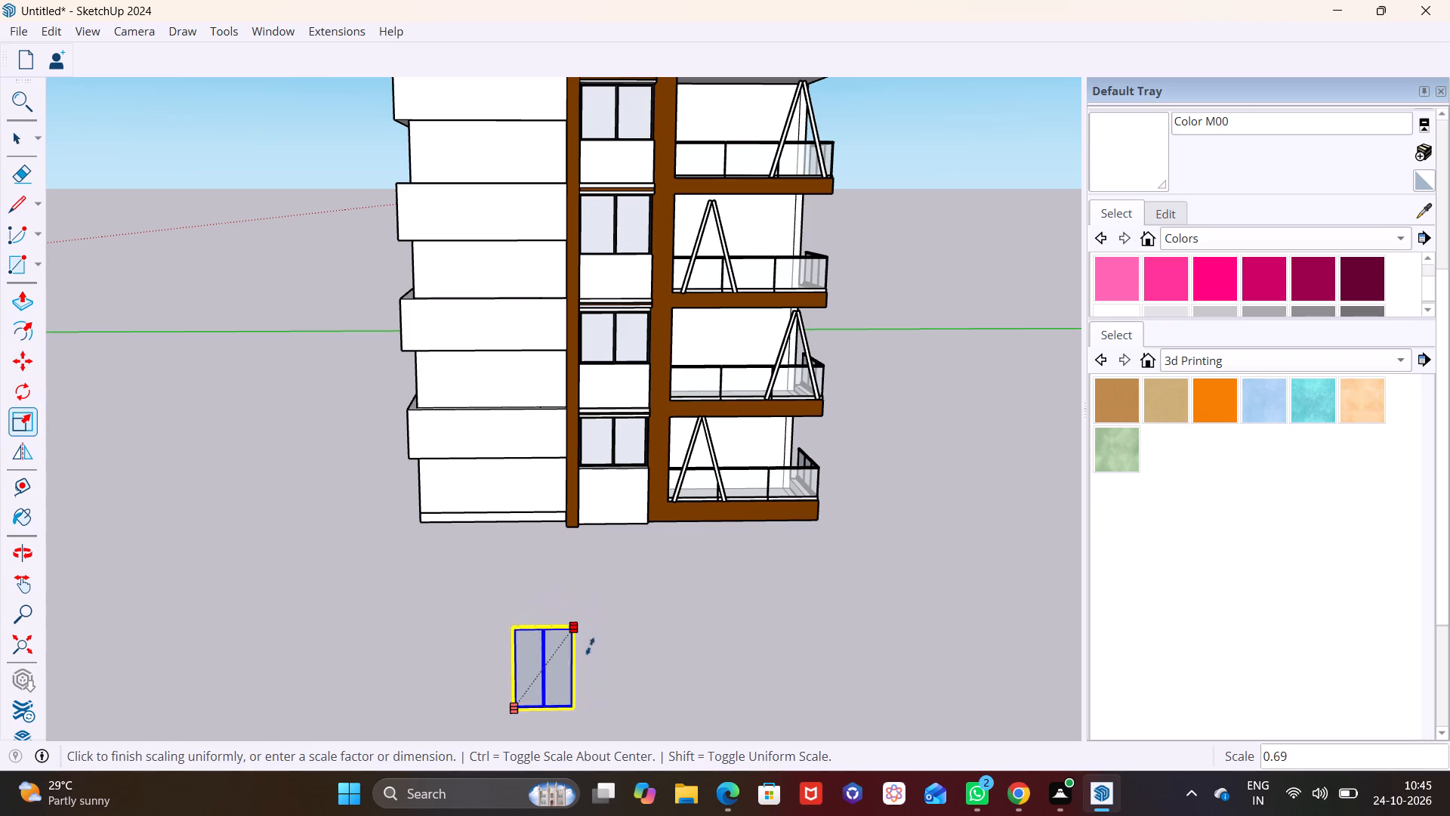
pyautogui.click(588, 658)
# Stretch the new window along the red axis so it becomes wider than it is tall.
pyautogui.scroll(-3, 578, 673)
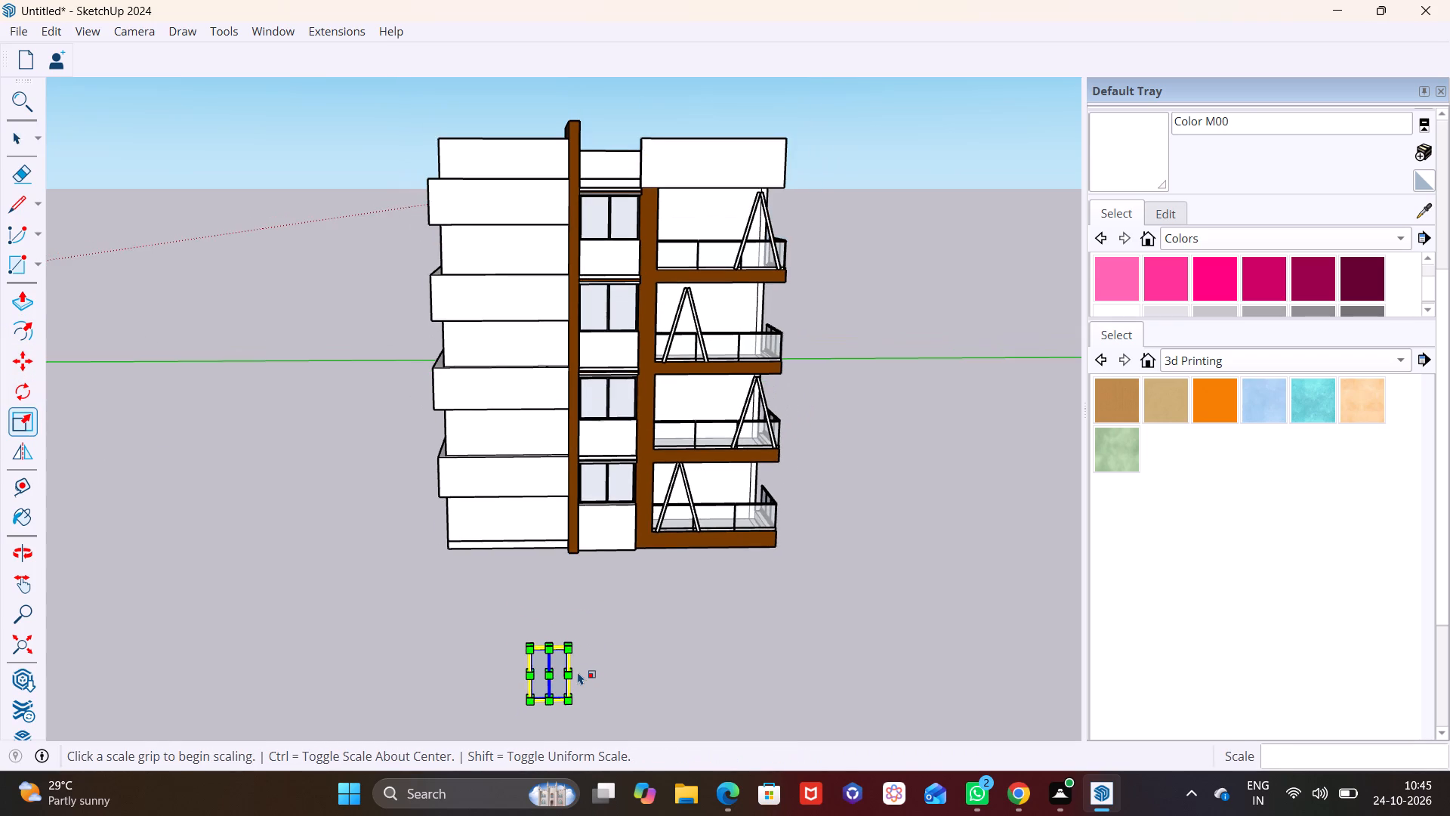
pyautogui.keyDown('shift'); pyautogui.moveTo(582, 666); pyautogui.dragTo(569, 556, button='middle'); pyautogui.keyUp('shift')
pyautogui.scroll(4, 558, 565)
pyautogui.moveTo(567, 586); pyautogui.dragTo(568, 501, button='middle')
pyautogui.moveTo(541, 487); pyautogui.dragTo(465, 533, button='middle')
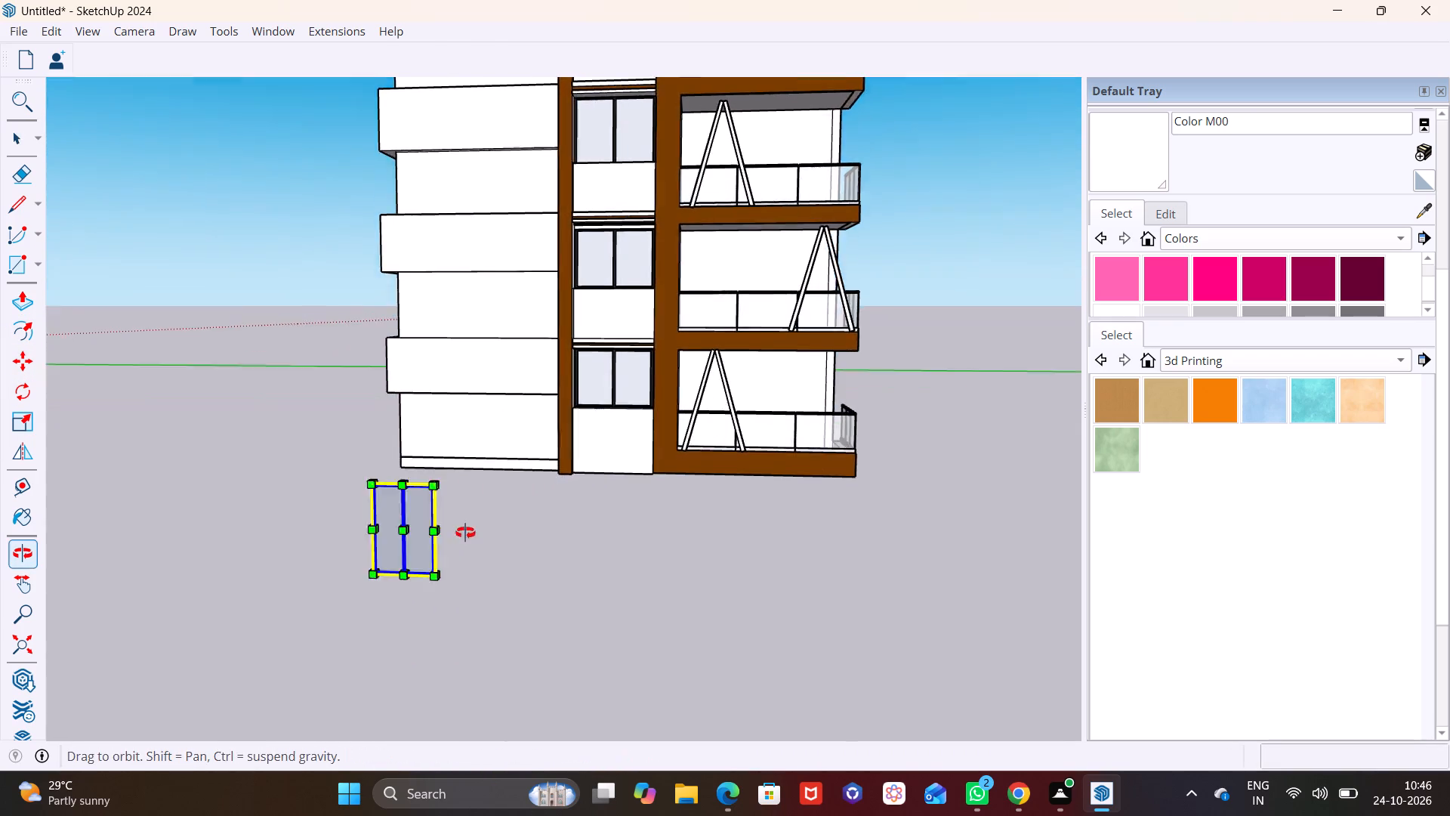
pyautogui.moveTo(465, 533); pyautogui.dragTo(455, 536, button='middle')
pyautogui.scroll(10, 398, 530)
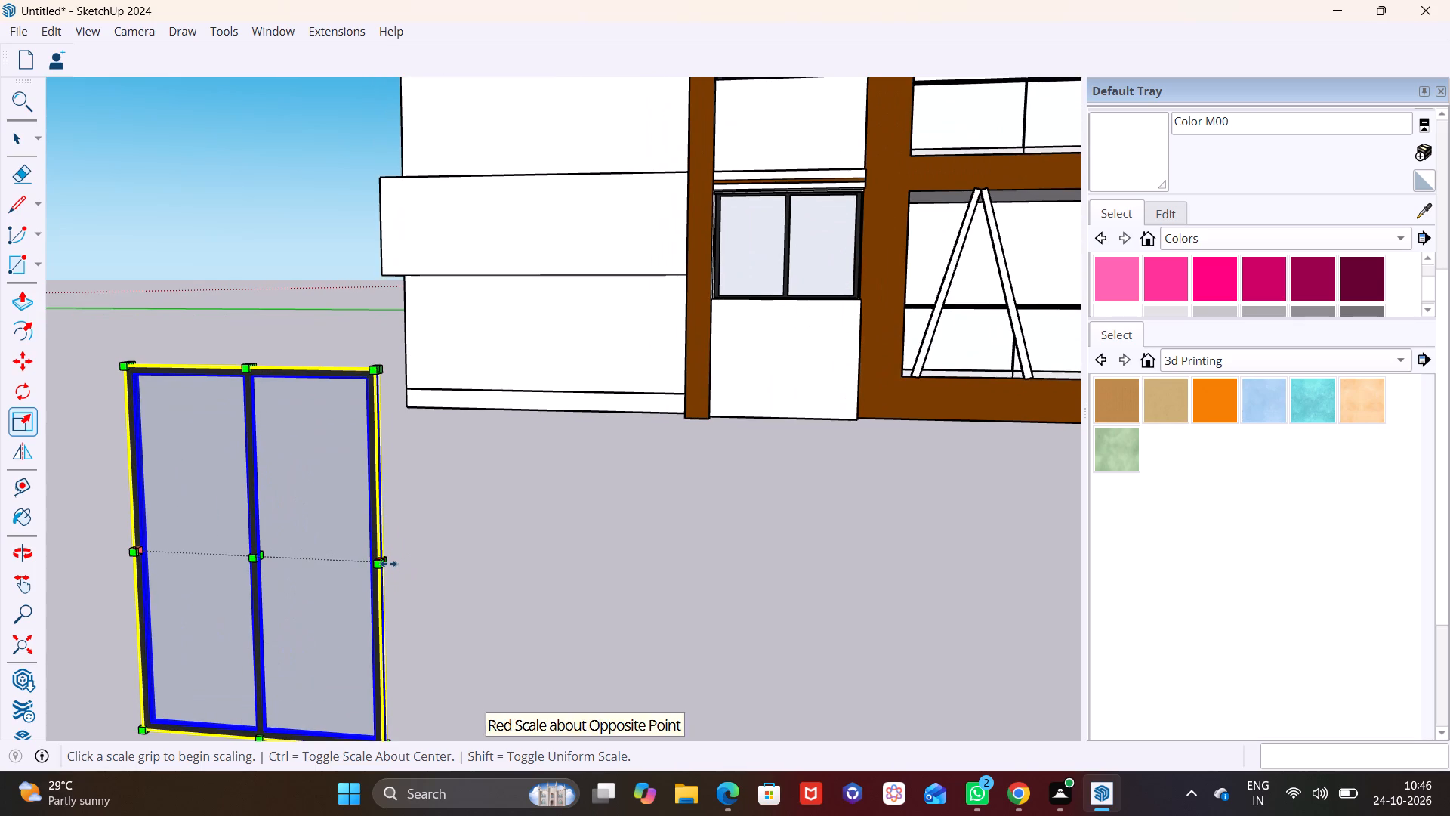
pyautogui.click(388, 564)
pyautogui.click(577, 573)
# Reduce the window's height from its top edge, keeping the bottom edge fixed, to give it a low horizontal shape.
pyautogui.scroll(-3, 421, 479)
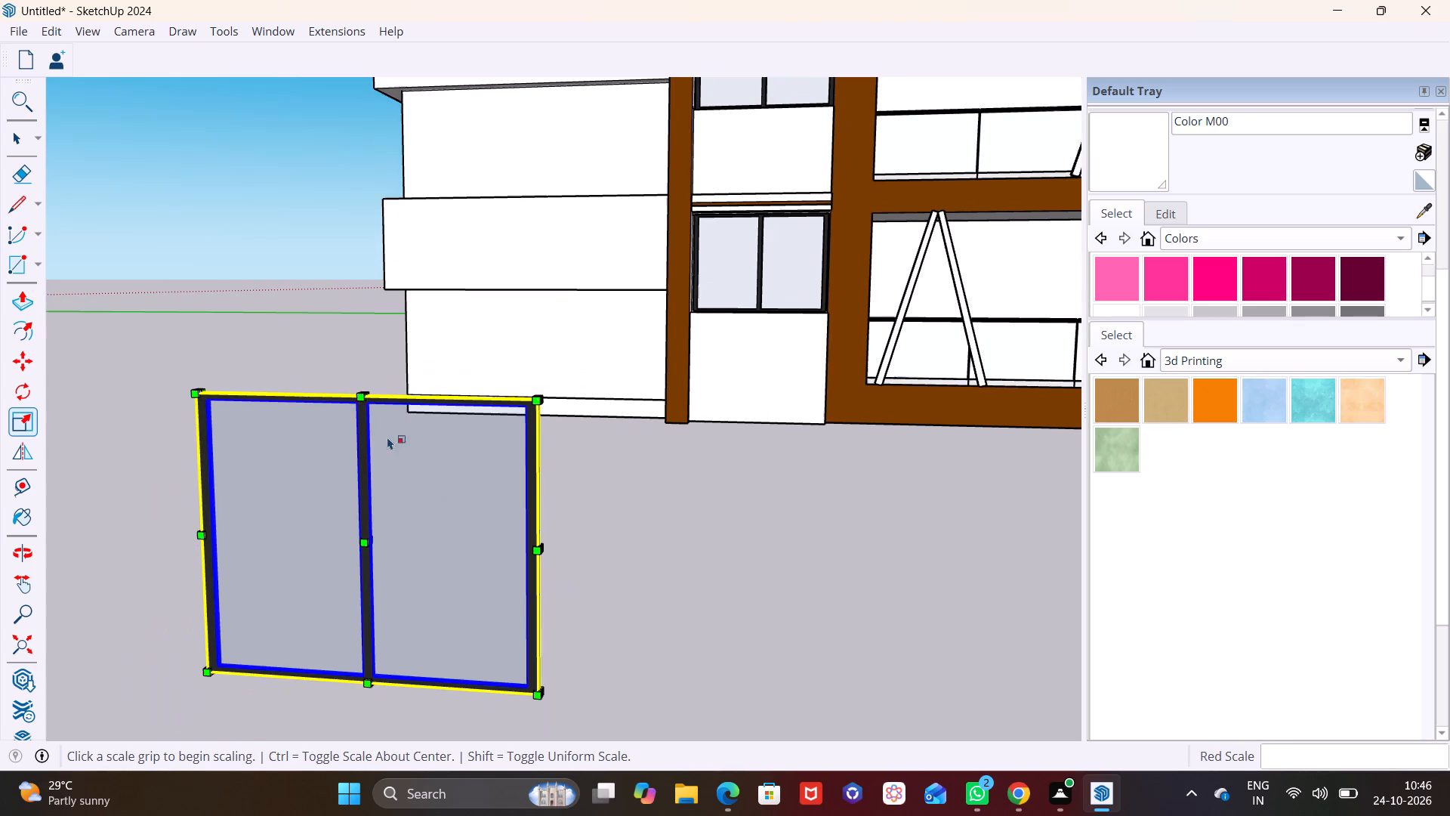
pyautogui.moveTo(369, 402); pyautogui.dragTo(345, 551, button='middle')
pyautogui.scroll(3, 354, 425)
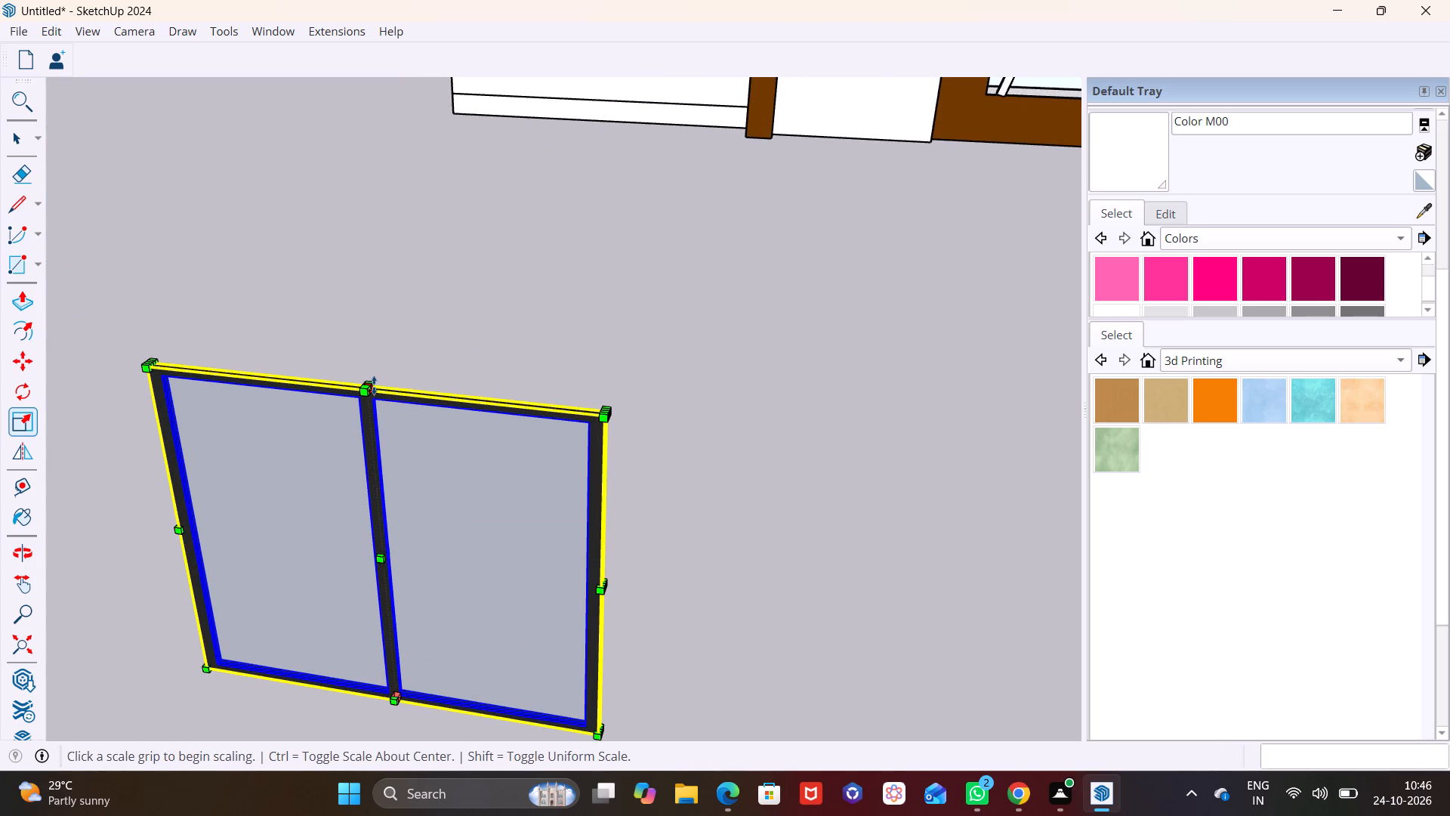
pyautogui.click(374, 385)
pyautogui.click(407, 518)
# Narrow the window along the red axis with a scale factor of about 0.73.
pyautogui.moveTo(466, 557); pyautogui.dragTo(458, 533, button='middle')
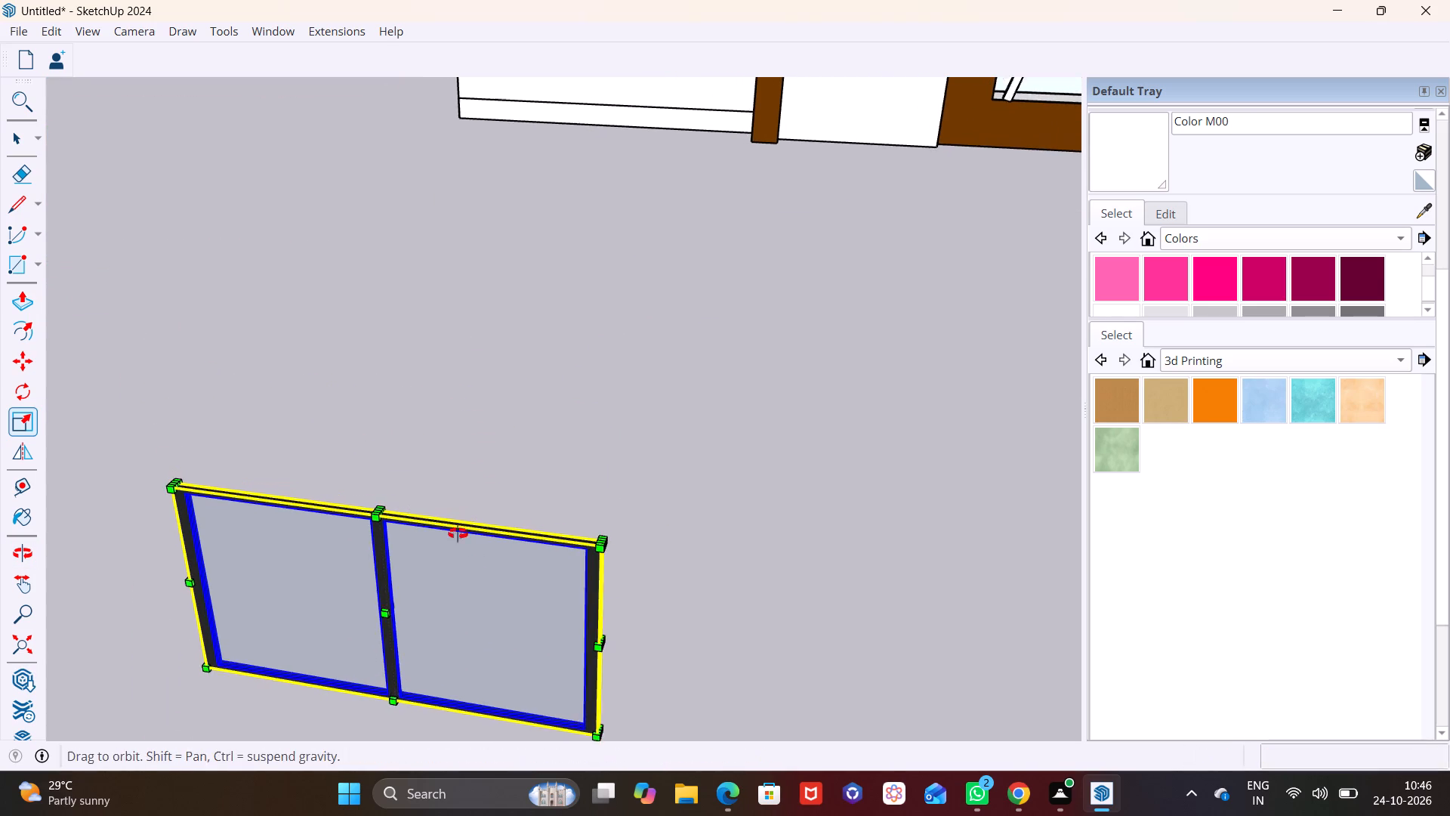
pyautogui.moveTo(458, 533); pyautogui.dragTo(446, 456, button='middle')
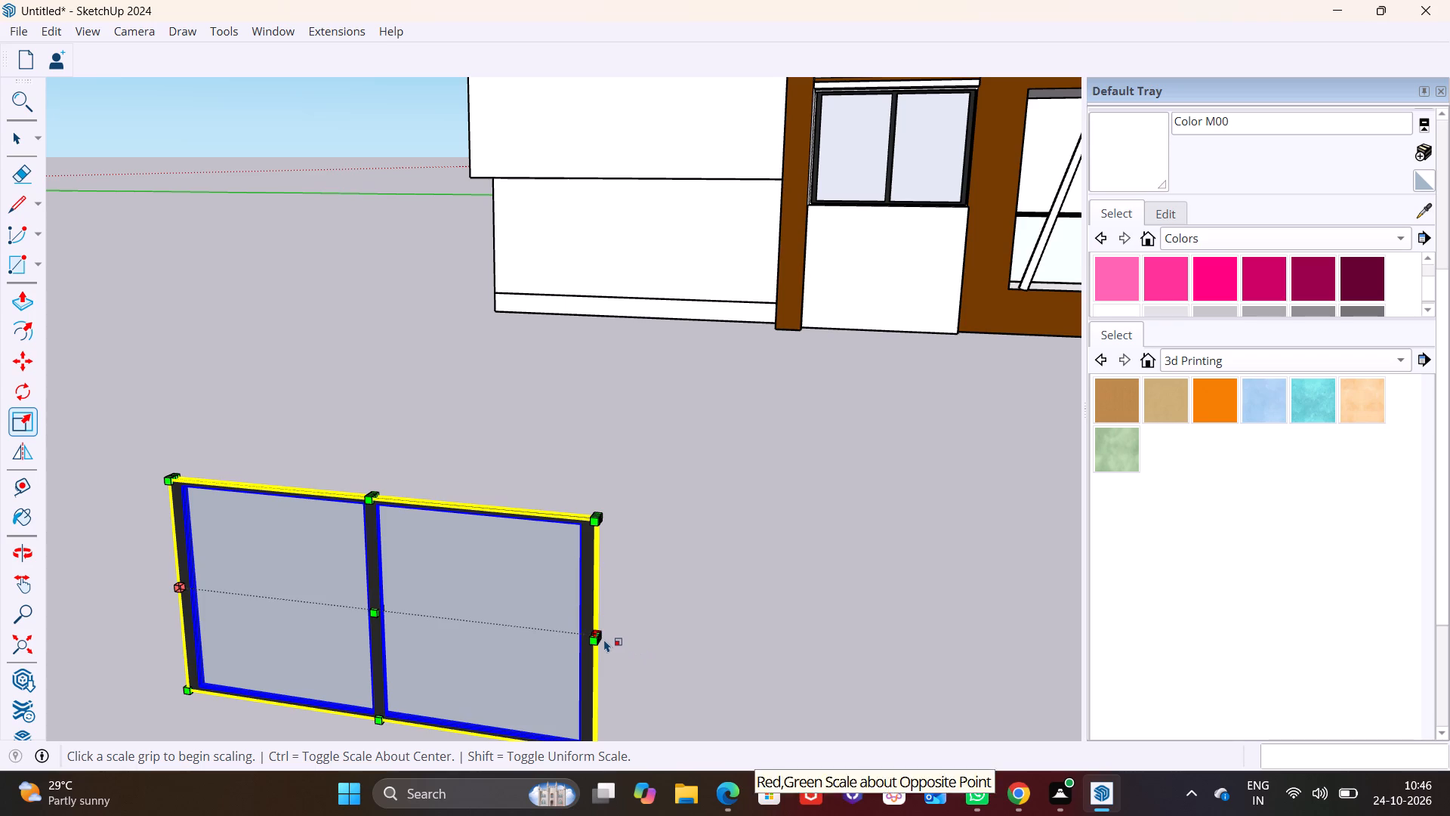
pyautogui.scroll(6, 602, 641)
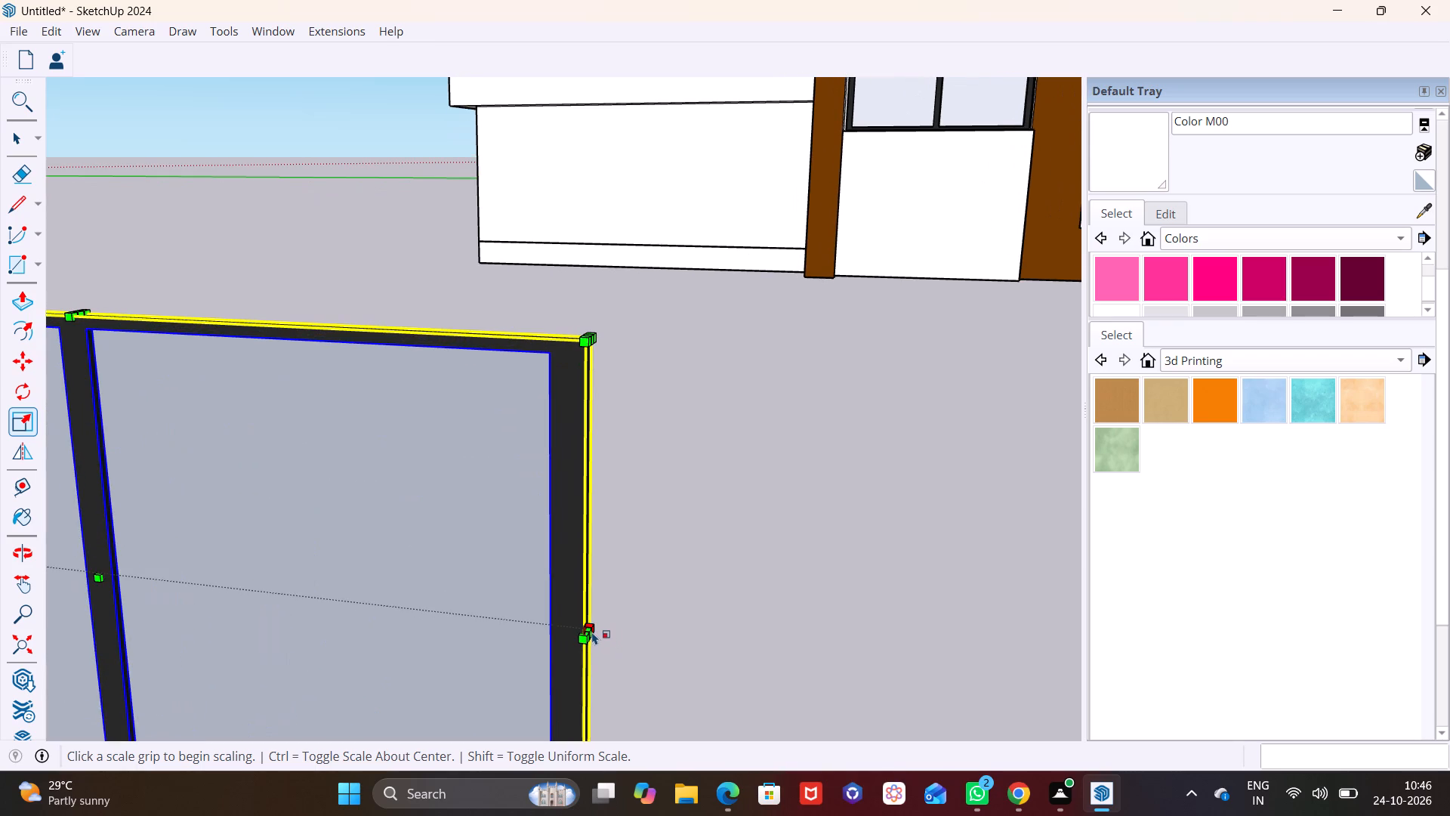
pyautogui.click(591, 629)
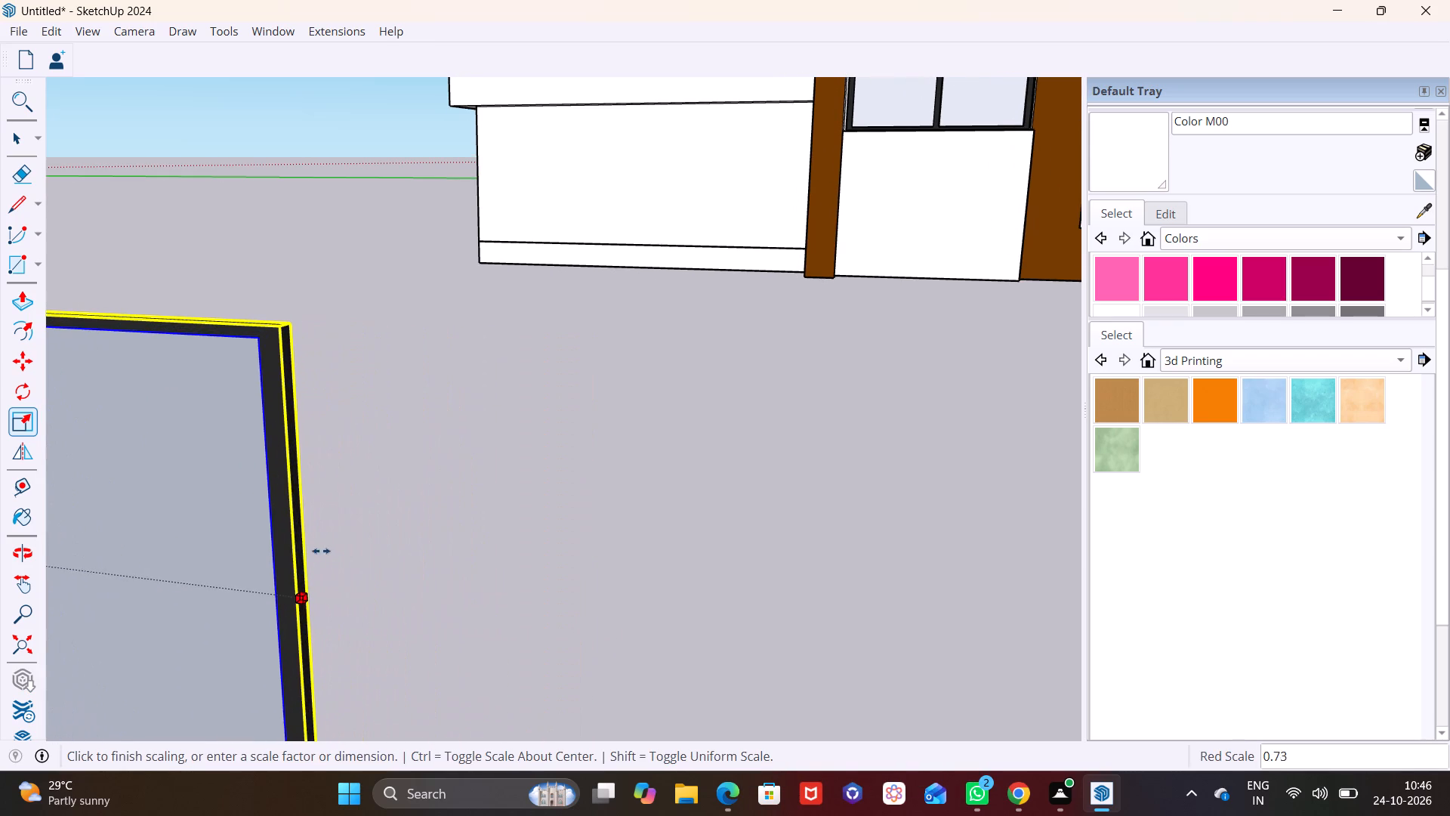
pyautogui.click(321, 551)
# Move the resized window onto the lowest projecting white panel, close to the tall brown column, and deselect it.
pyautogui.scroll(-13, 415, 558)
pyautogui.moveTo(552, 558); pyautogui.dragTo(673, 536, button='middle')
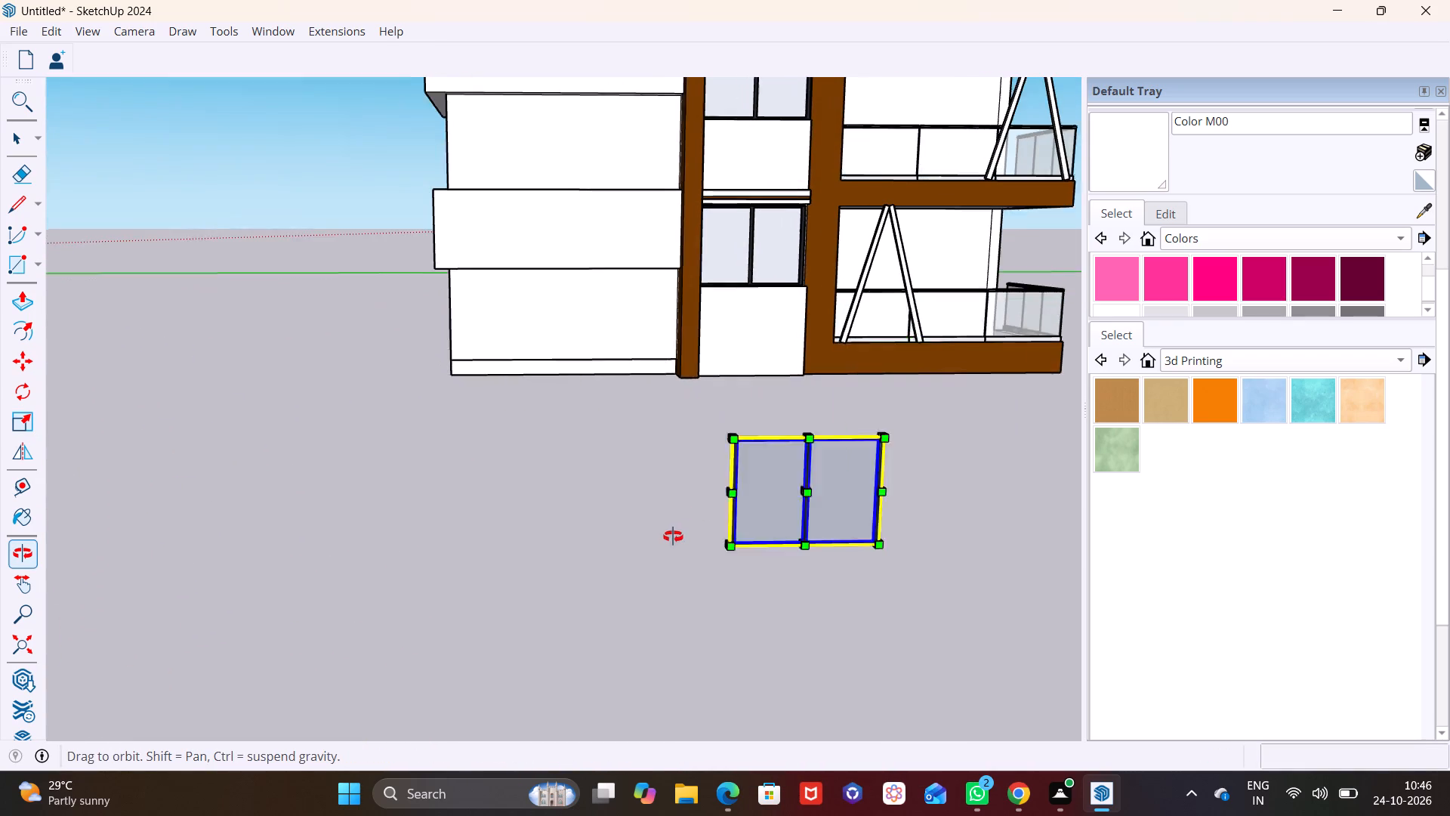
pyautogui.moveTo(673, 536); pyautogui.dragTo(671, 536, button='middle')
pyautogui.press('m')
pyautogui.moveTo(831, 456); pyautogui.dragTo(818, 442)
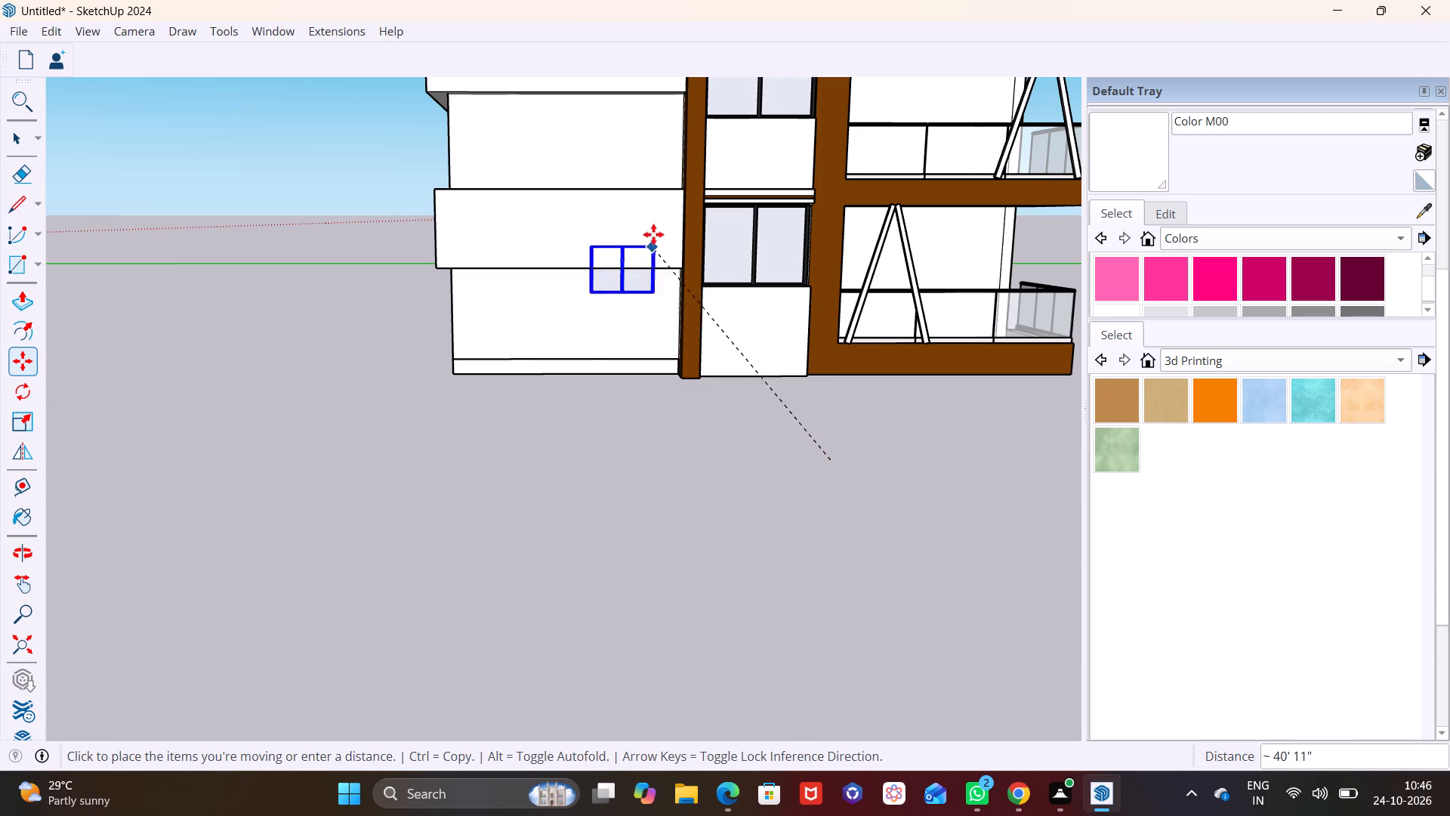
pyautogui.click(656, 209)
pyautogui.press('space')
pyautogui.click(626, 417)
# Examine from an angle and close up how the two-pane window sits on the lowest projecting white panel.
pyautogui.moveTo(624, 425); pyautogui.dragTo(638, 433, button='middle')
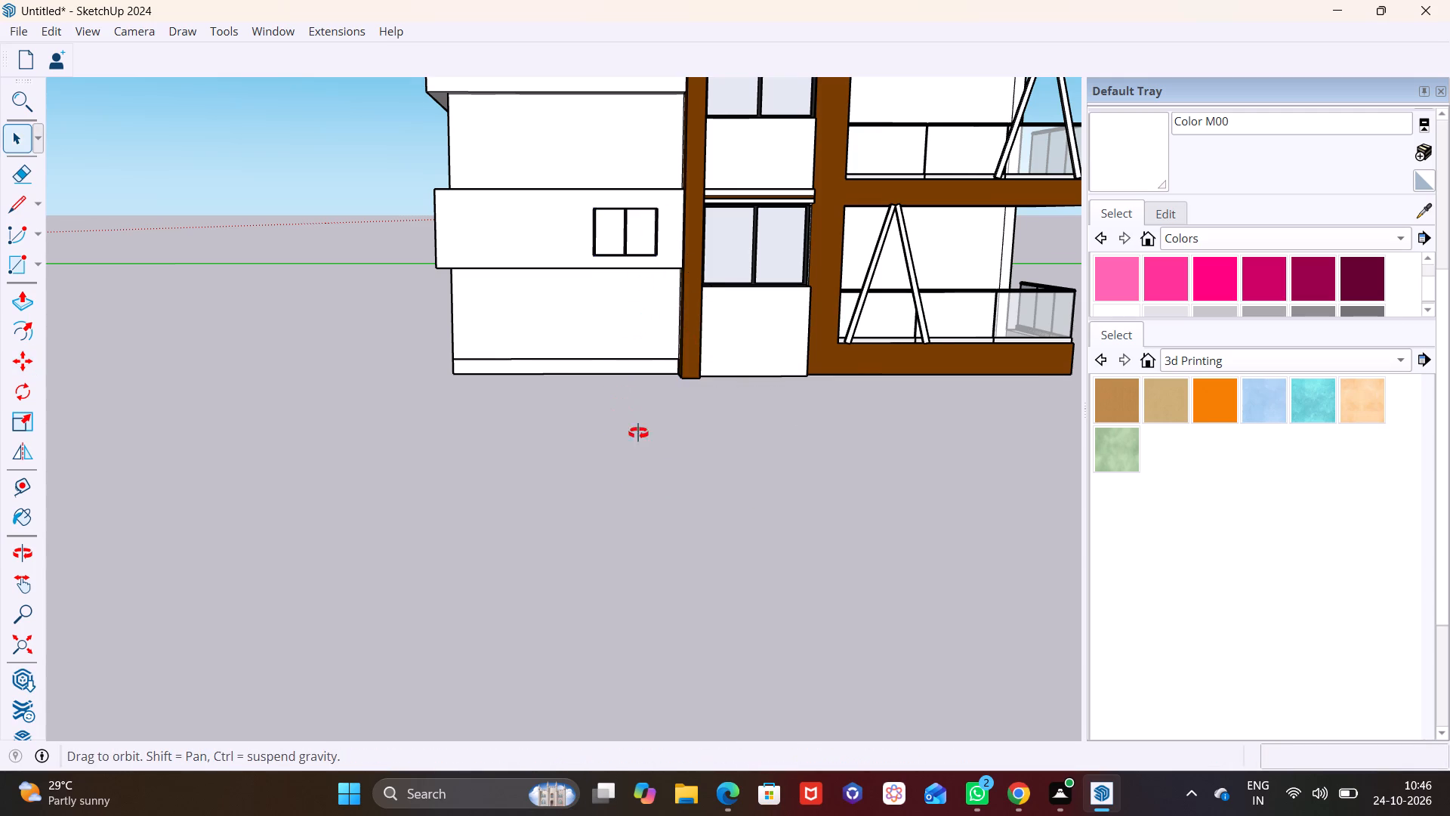
pyautogui.moveTo(638, 433); pyautogui.dragTo(934, 525, button='middle')
pyautogui.scroll(4, 623, 330)
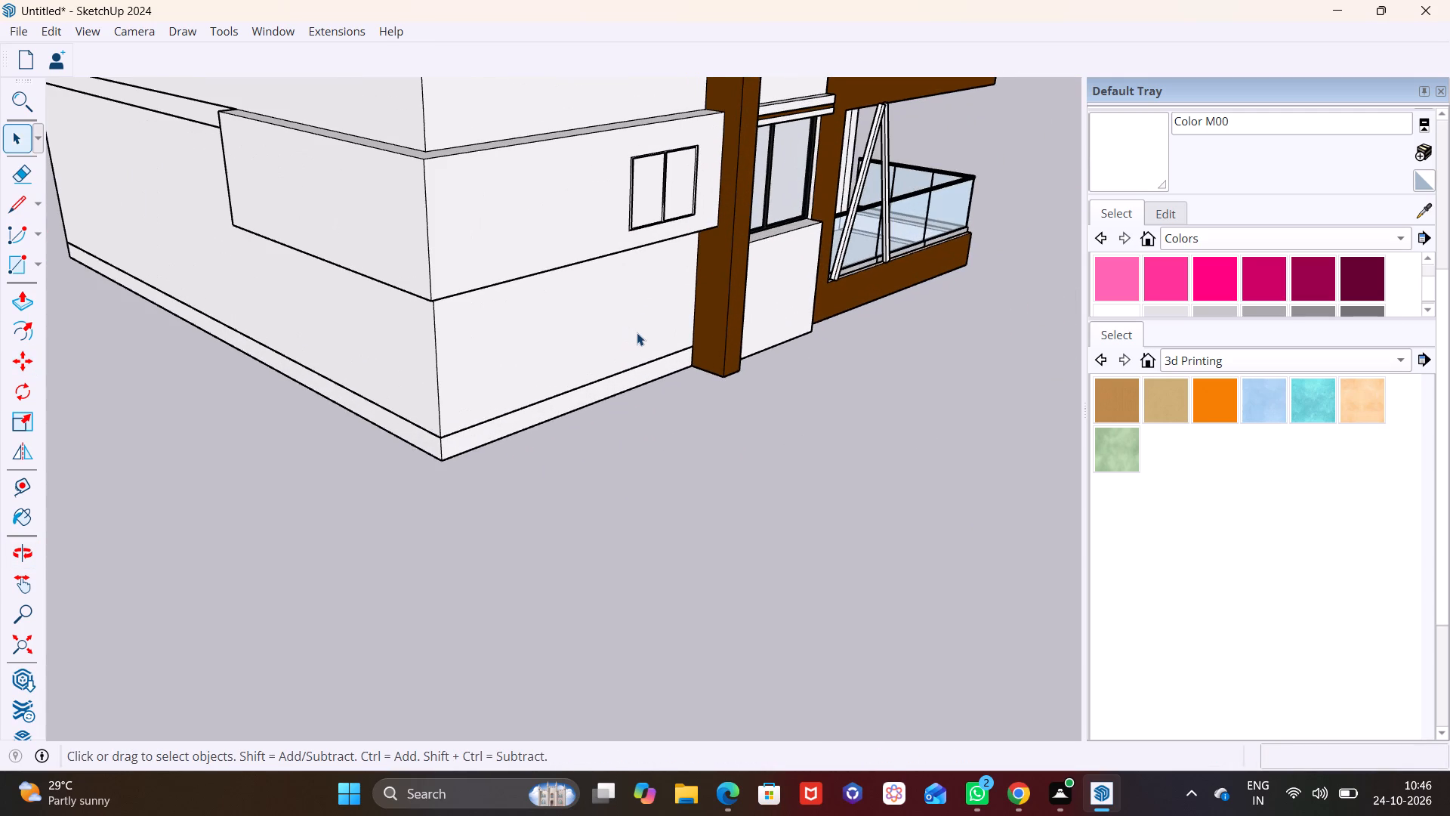
pyautogui.keyDown('shift'); pyautogui.moveTo(637, 340); pyautogui.dragTo(633, 633, button='middle'); pyautogui.keyUp('shift')
pyautogui.moveTo(614, 577); pyautogui.dragTo(557, 439, button='middle')
pyautogui.scroll(5, 578, 442)
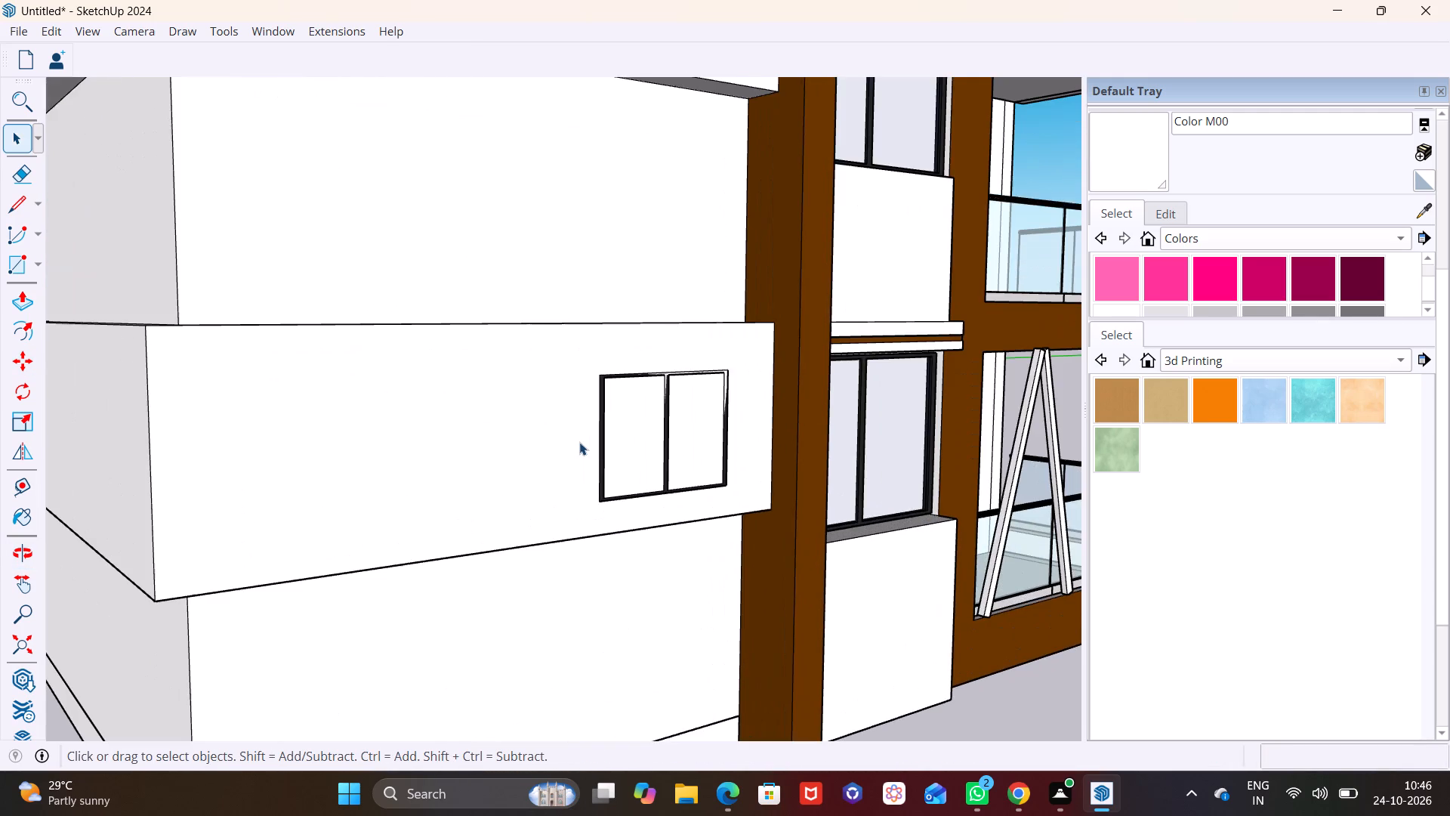
# Select the two-pane window on the lowest projecting white panel and move it about 3 inches out from the panel's face.
pyautogui.scroll(-20, 616, 439)
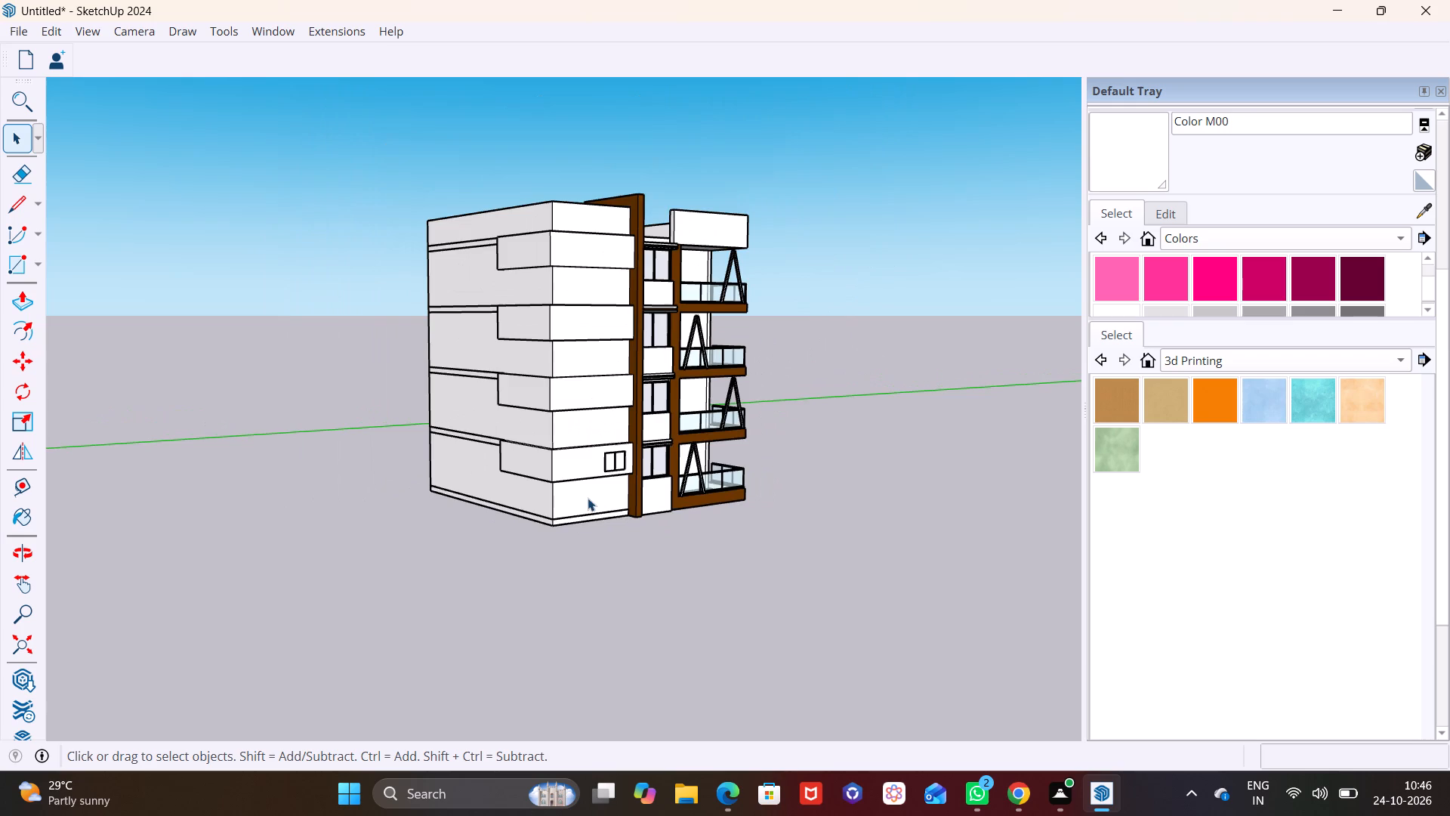
pyautogui.scroll(13, 605, 440)
pyautogui.click(609, 478)
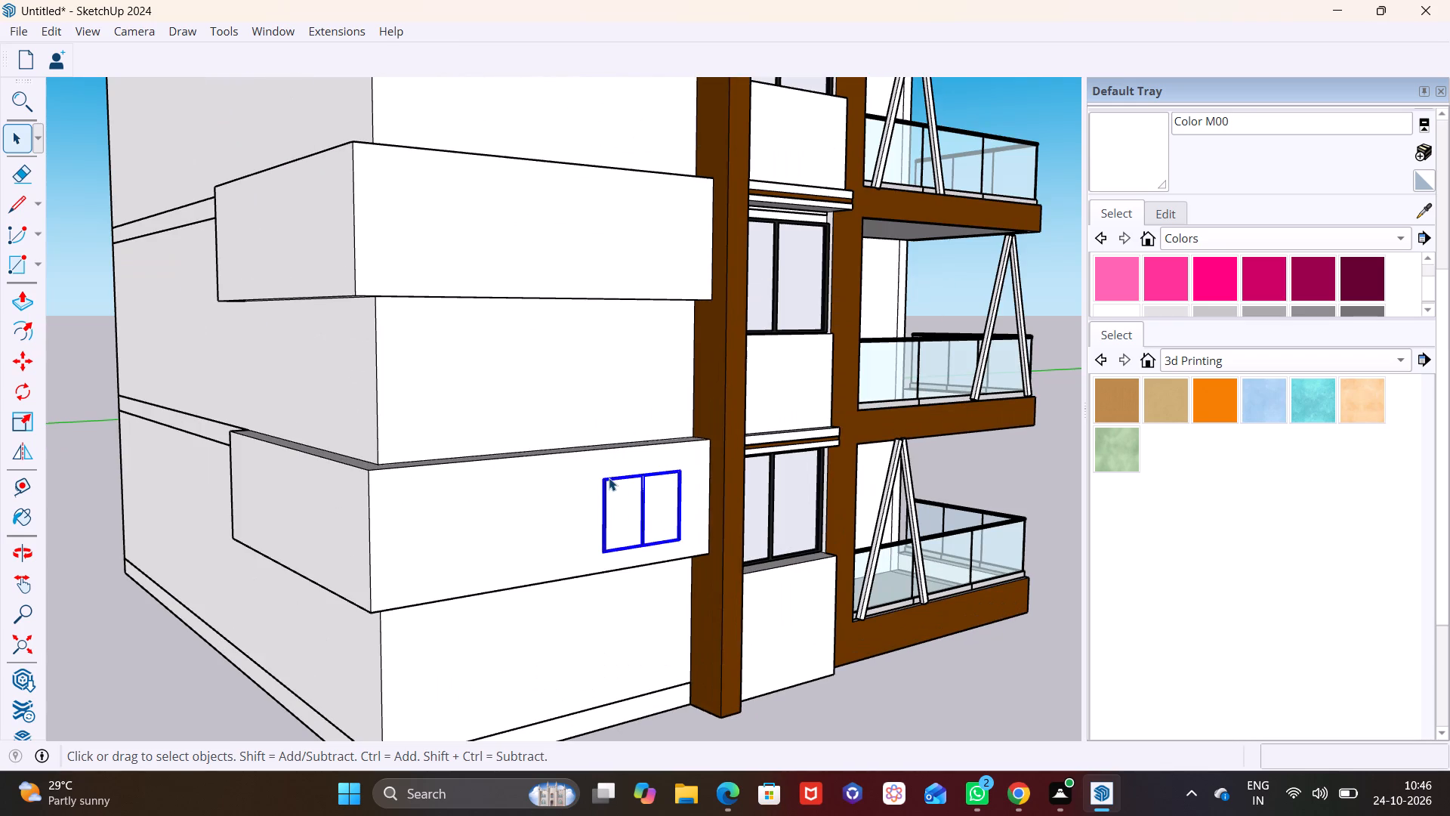
pyautogui.scroll(5, 609, 480)
pyautogui.moveTo(623, 422); pyautogui.dragTo(299, 410)
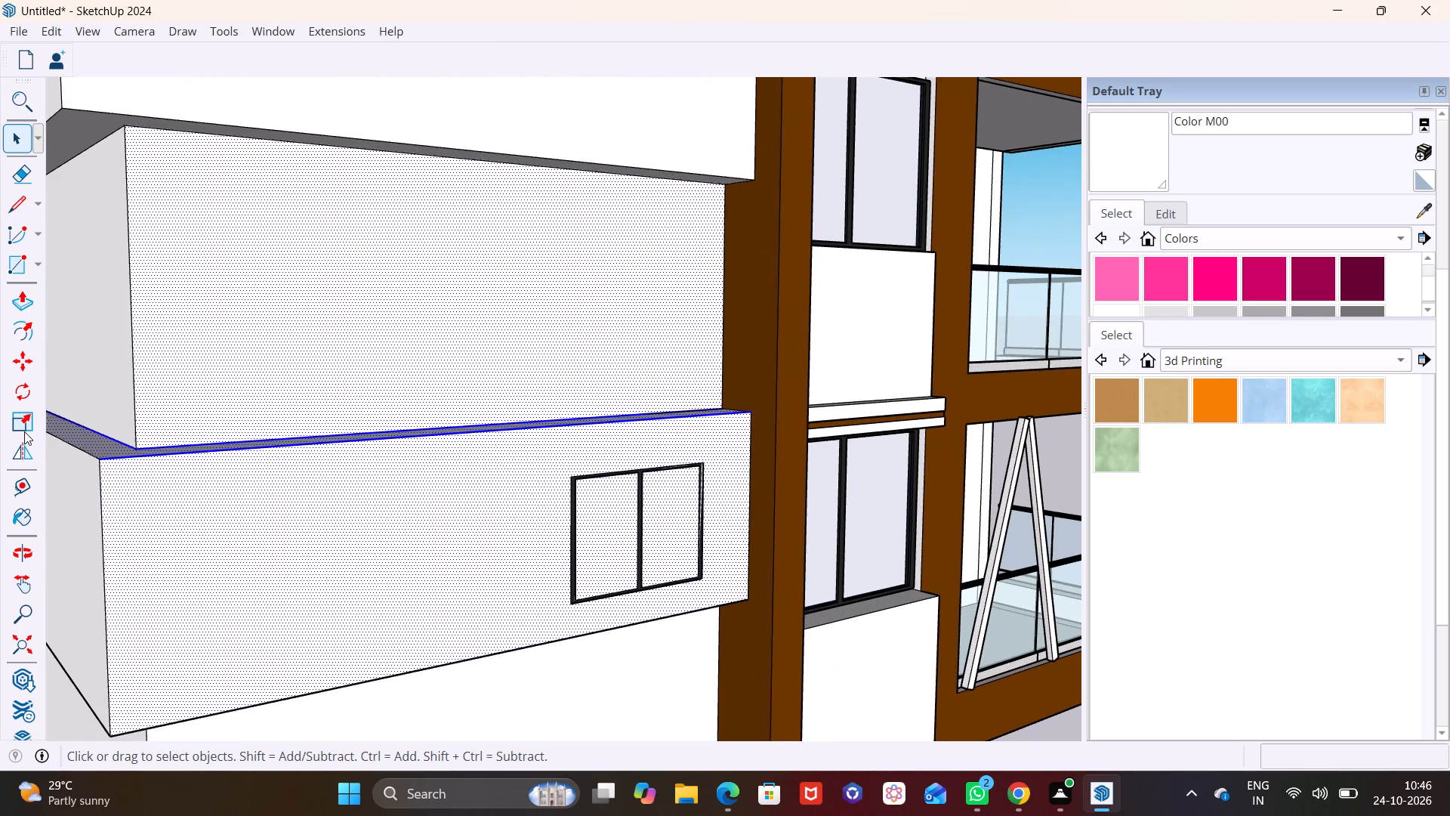
pyautogui.click(29, 415)
pyautogui.press('space')
pyautogui.click(580, 683)
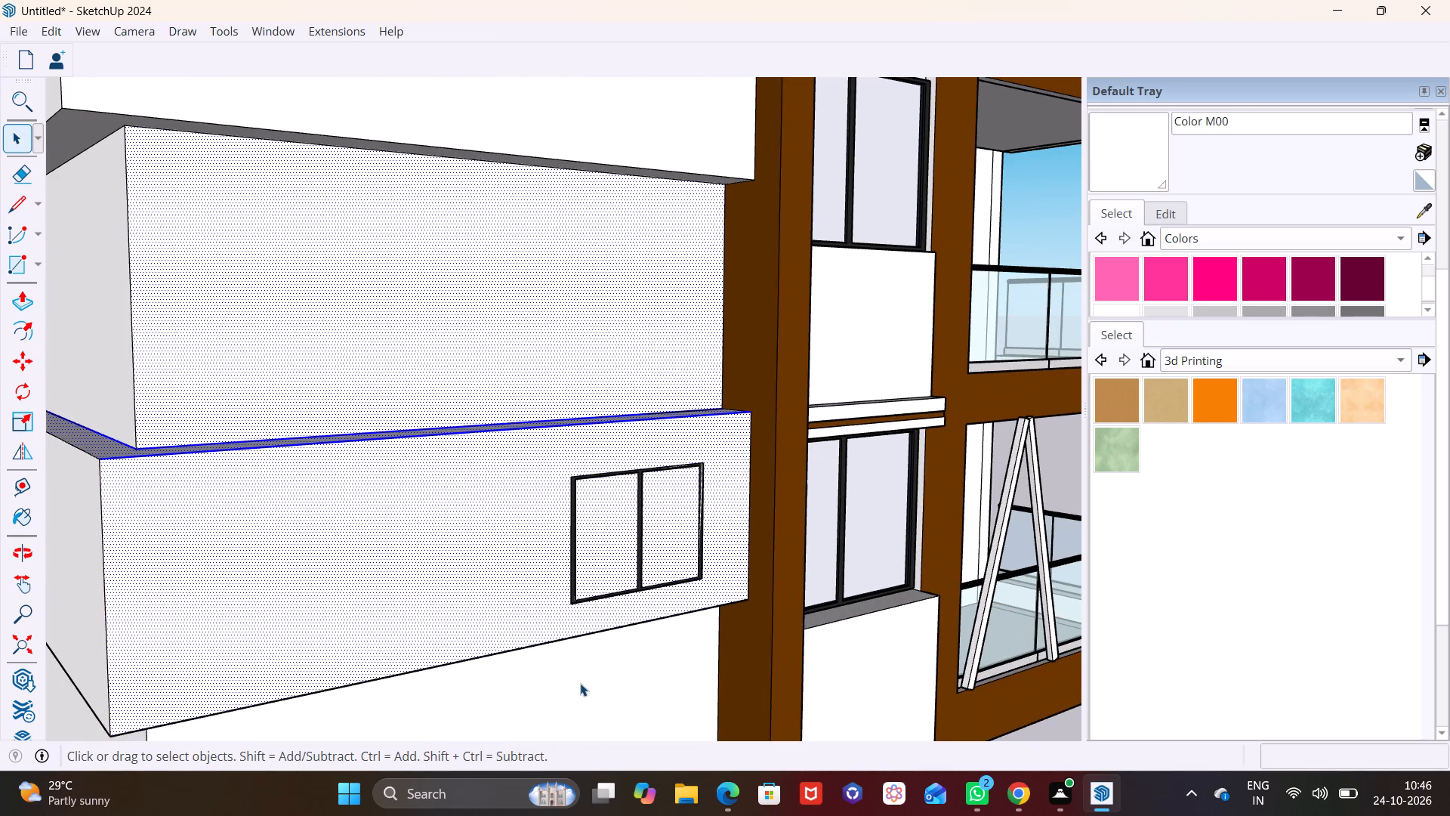
pyautogui.click(572, 548)
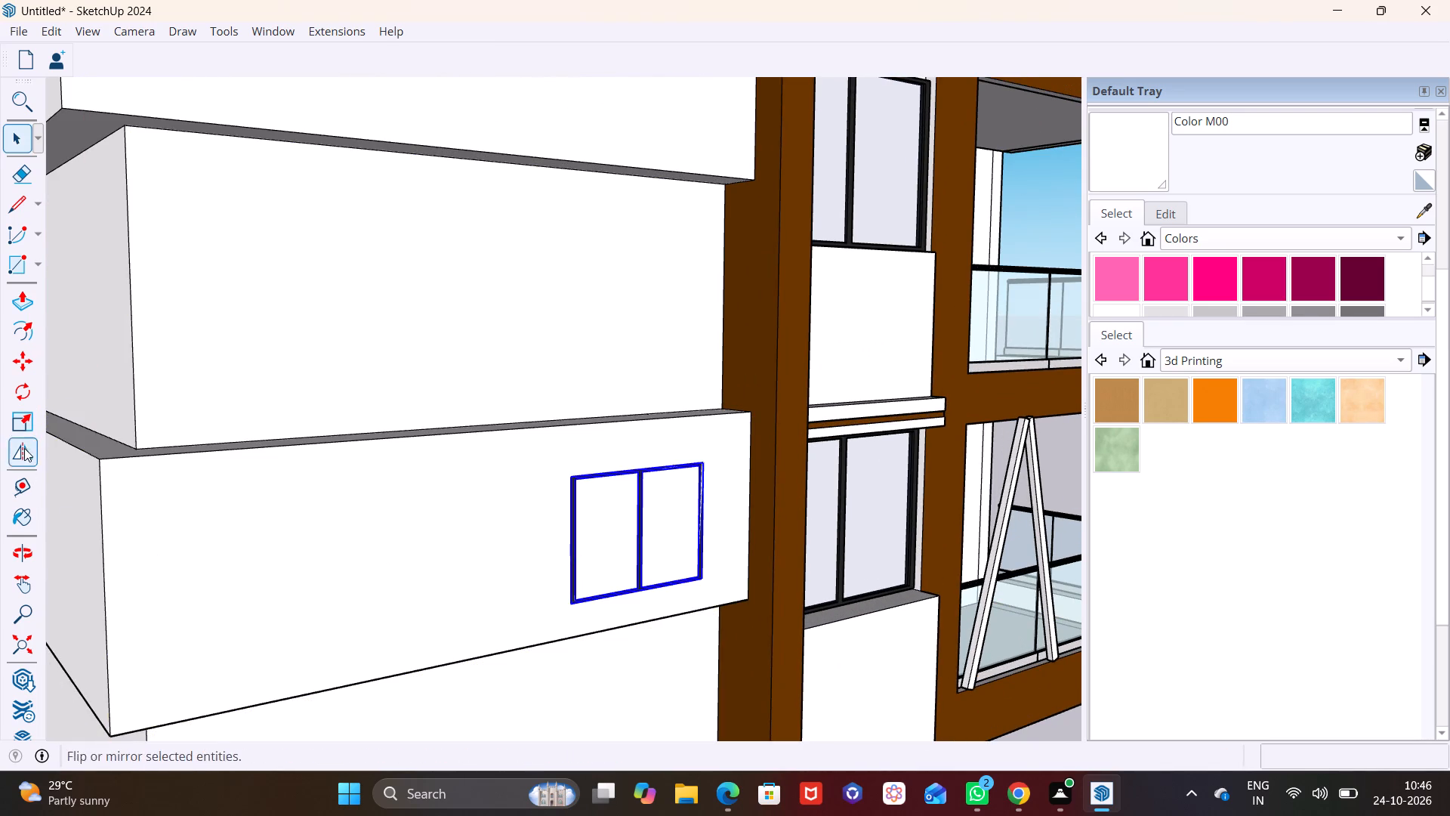
pyautogui.click(20, 422)
pyautogui.scroll(5, 457, 560)
pyautogui.scroll(-3, 700, 530)
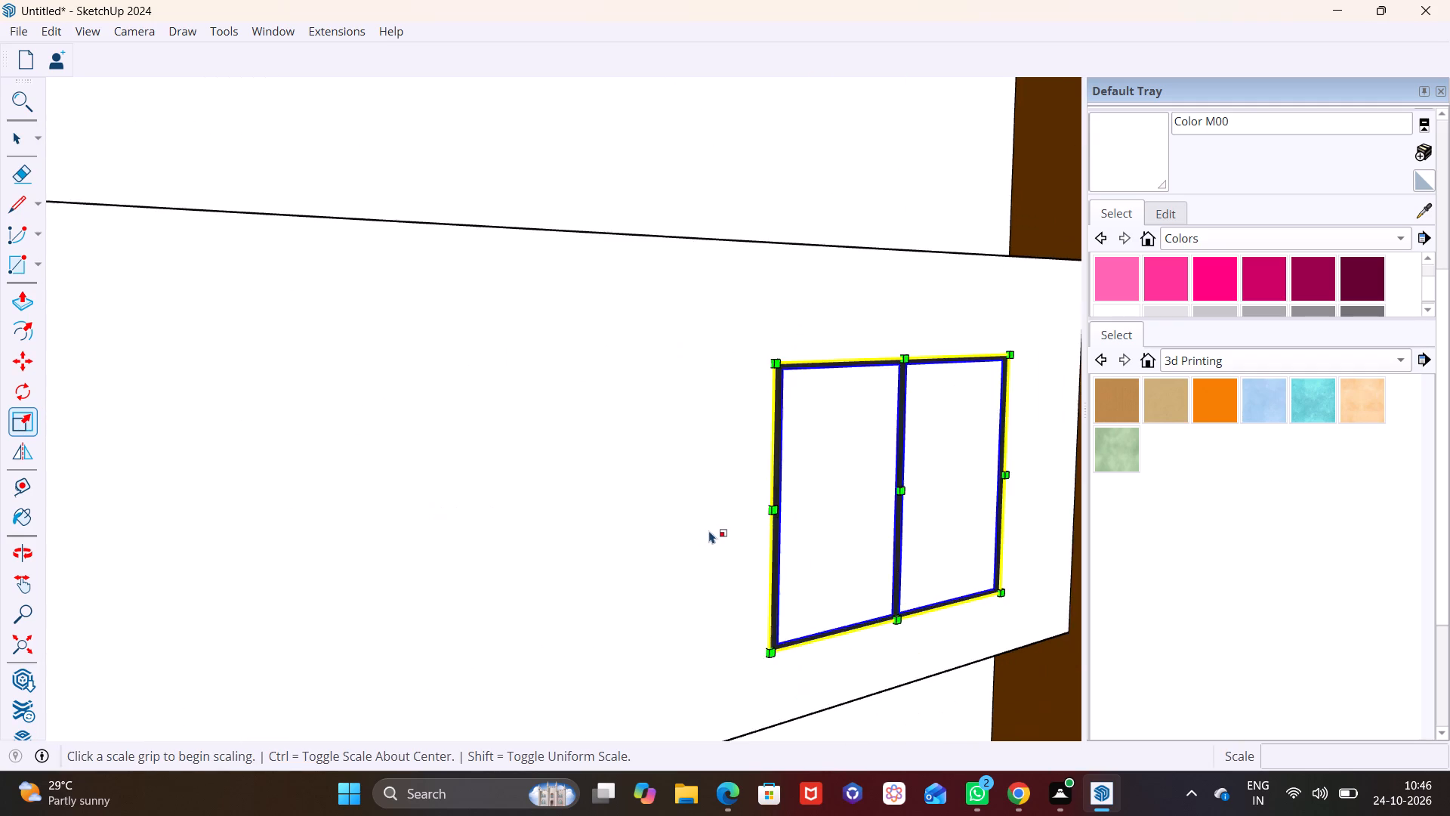
pyautogui.scroll(-6, 709, 530)
pyautogui.press('m')
pyautogui.click(760, 617)
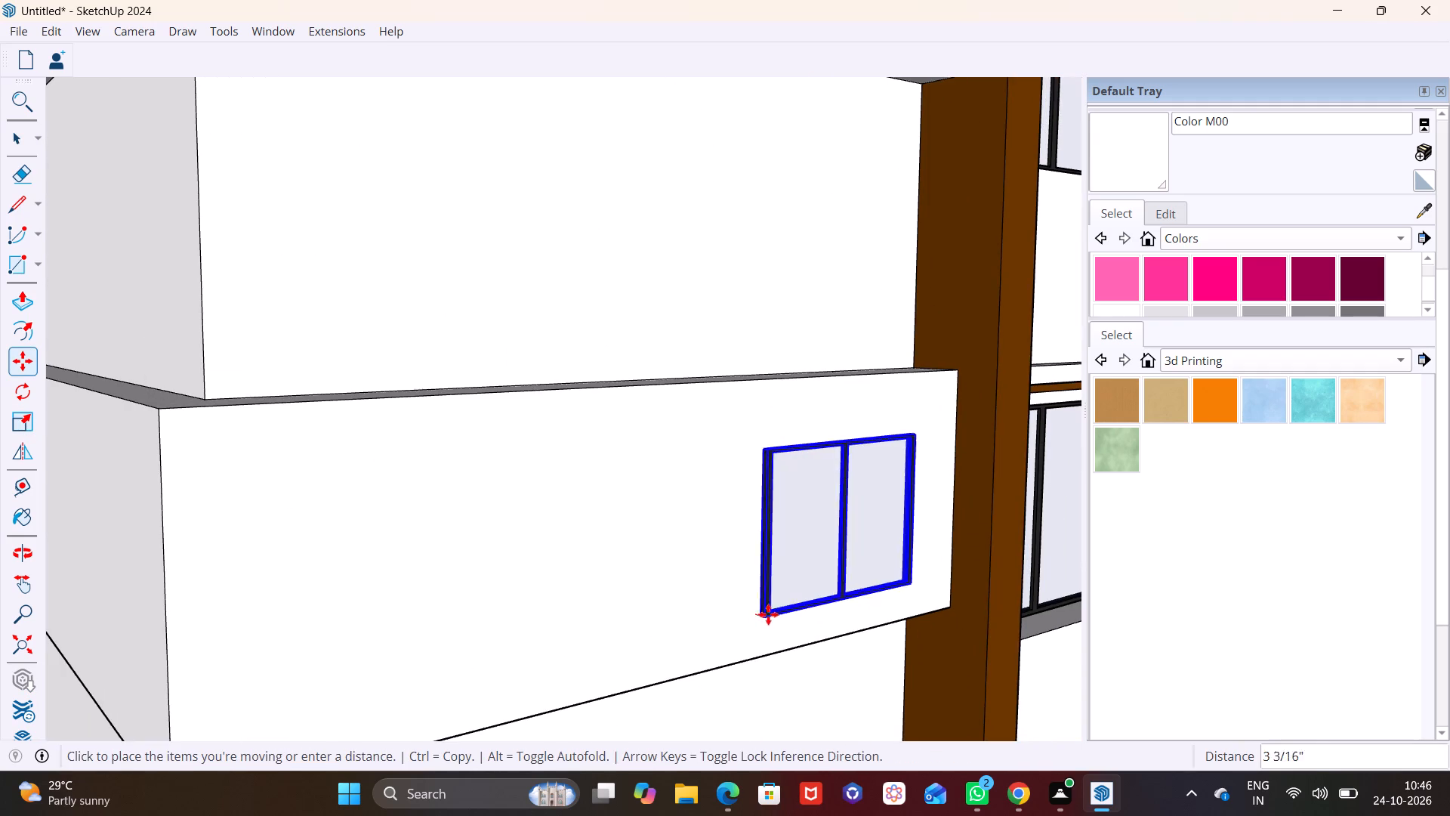
pyautogui.click(771, 616)
# Stretch the window along the red axis, away from the brown column, so that it spans most of the panel.
pyautogui.click(23, 418)
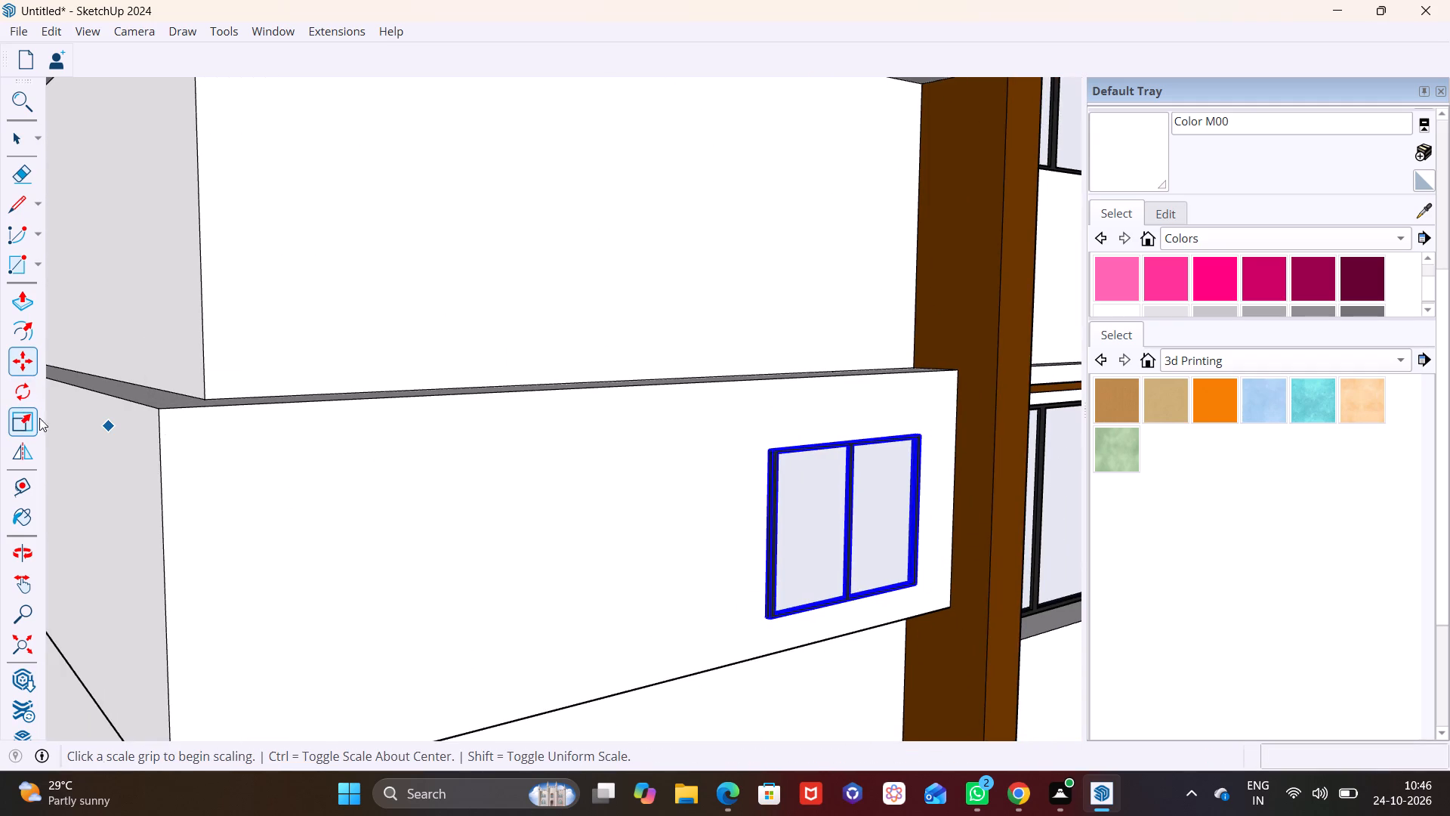
pyautogui.click(764, 539)
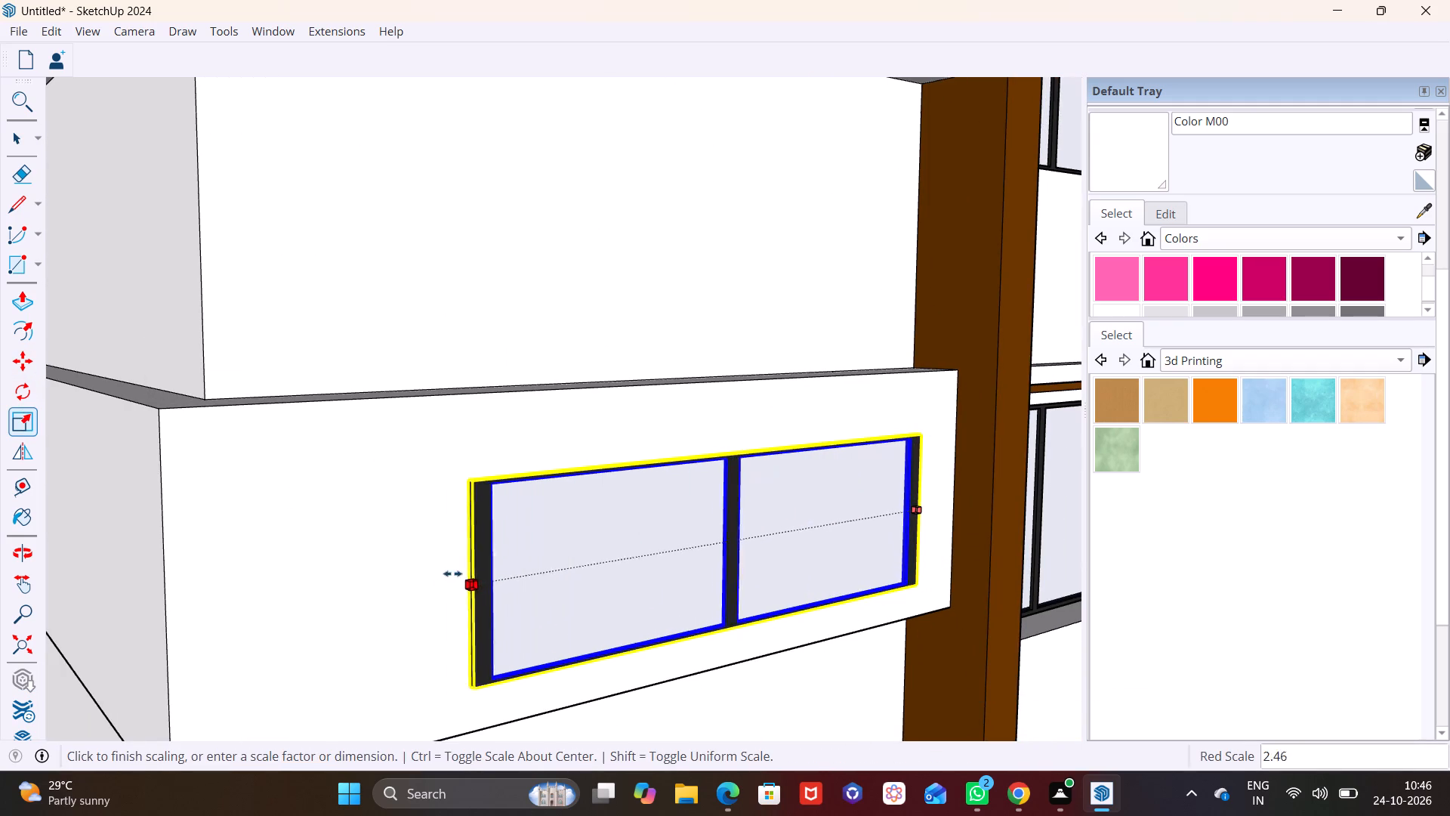
pyautogui.click(399, 584)
# Increase the window's height from its top edge with a blue-axis scale factor of about 1.25, and deselect it.
pyautogui.scroll(-3, 822, 547)
pyautogui.middleClick(822, 549)
pyautogui.moveTo(807, 552); pyautogui.dragTo(472, 549, button='middle')
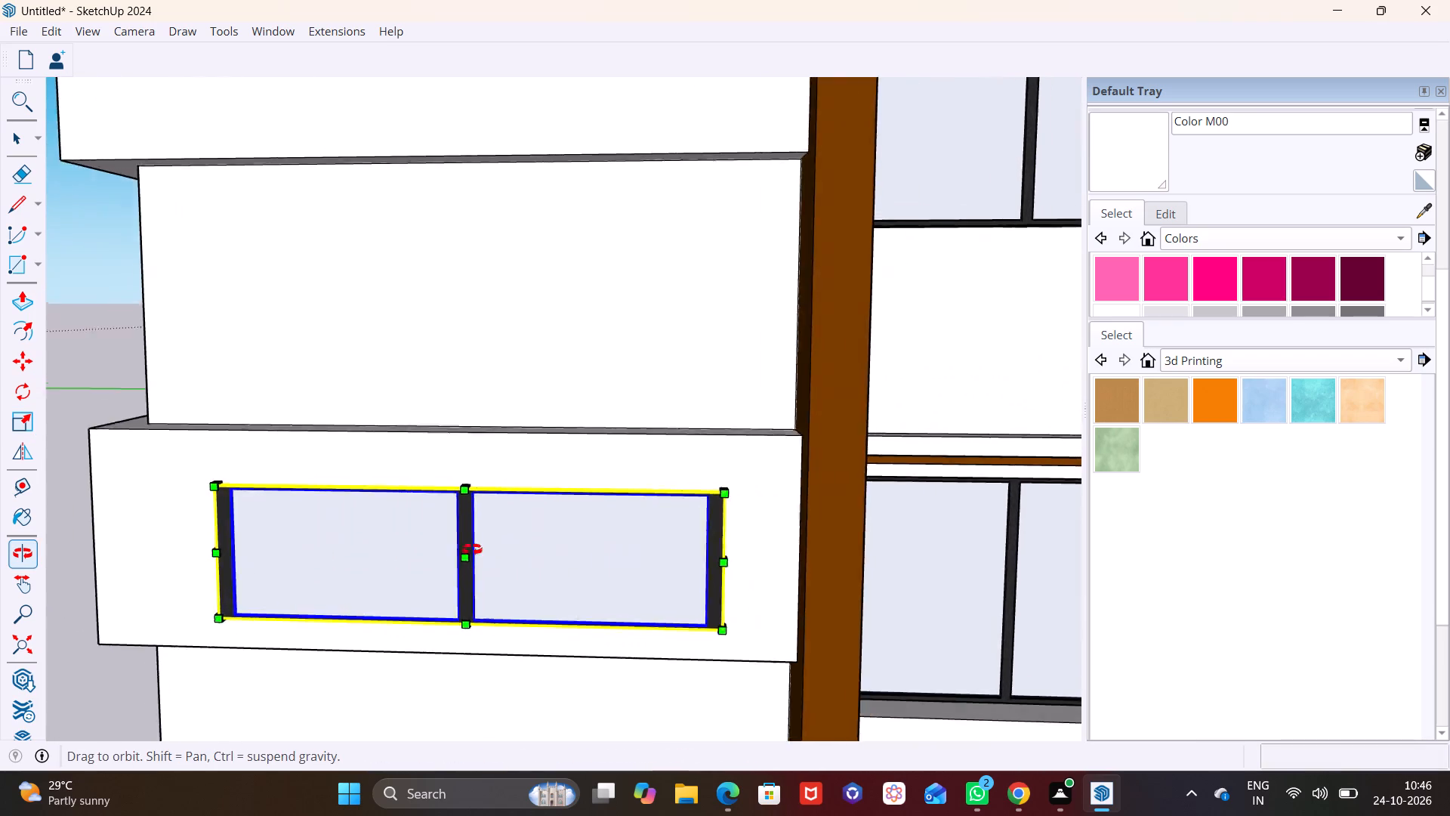
pyautogui.moveTo(472, 549); pyautogui.dragTo(366, 529, button='middle')
pyautogui.scroll(3, 443, 486)
pyautogui.moveTo(449, 490); pyautogui.dragTo(375, 561, button='middle')
pyautogui.scroll(7, 317, 431)
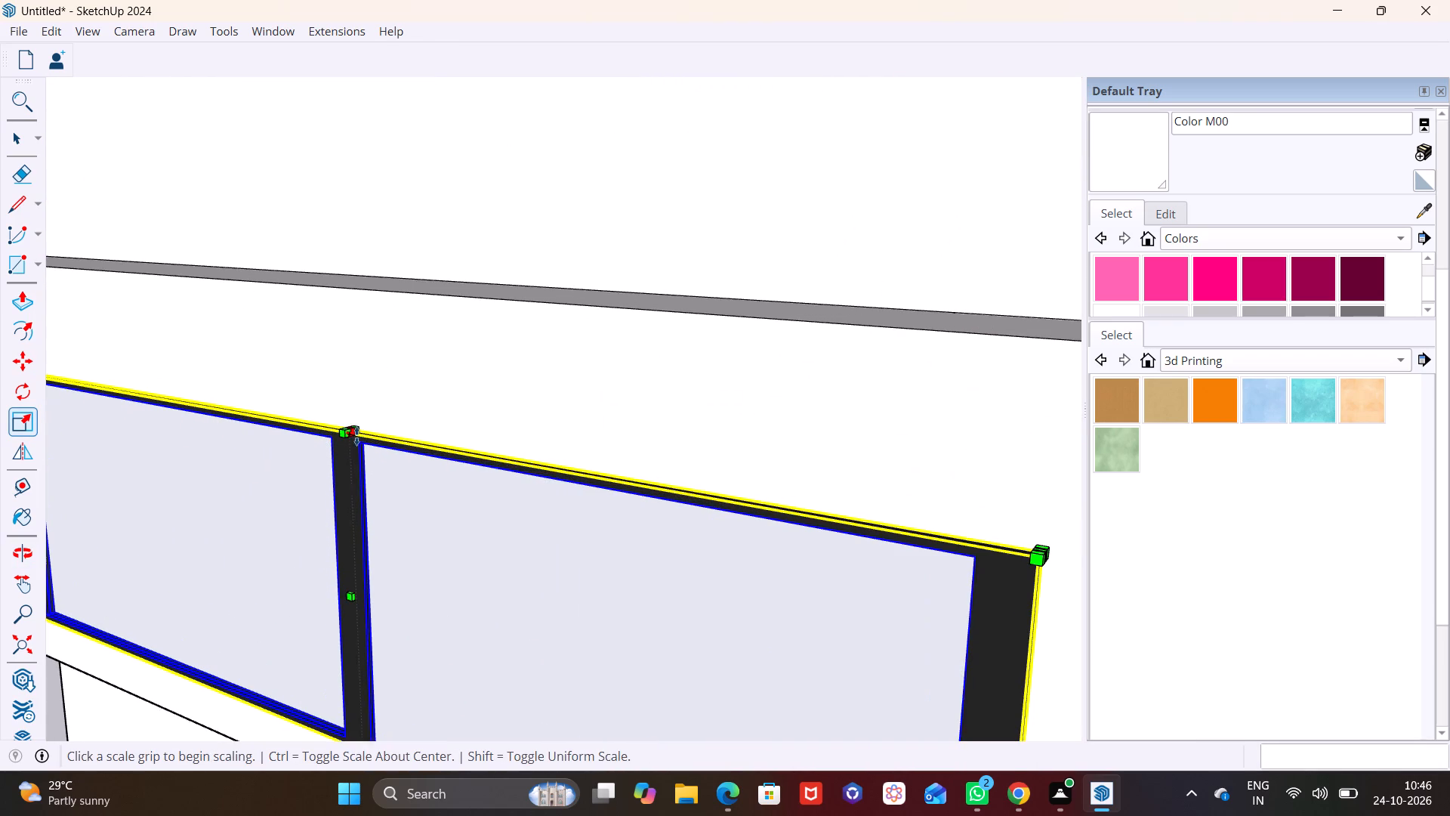
pyautogui.click(355, 434)
pyautogui.click(361, 347)
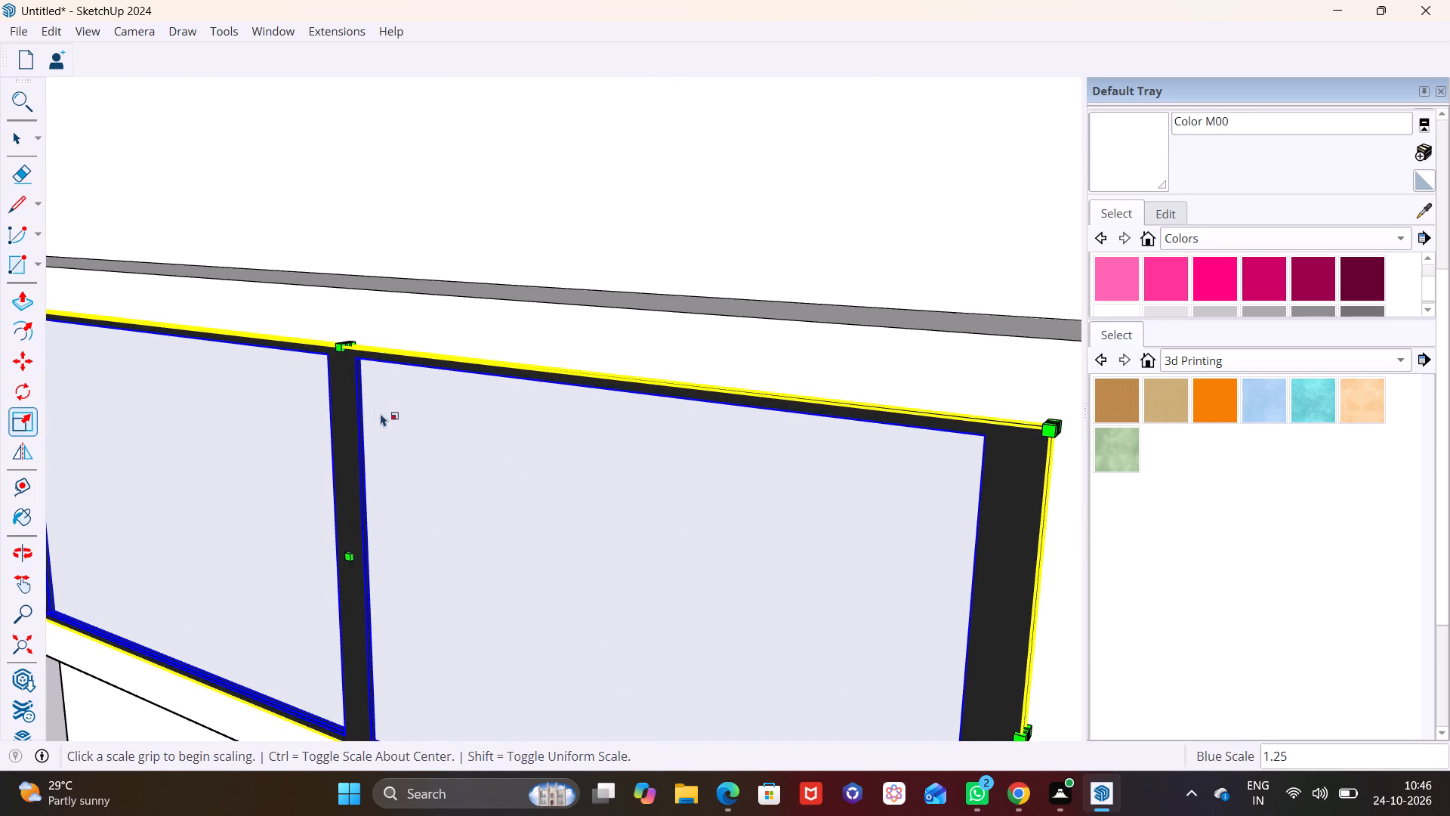
pyautogui.scroll(-14, 422, 503)
pyautogui.moveTo(526, 566); pyautogui.dragTo(1034, 465, button='middle')
pyautogui.scroll(-15, 603, 386)
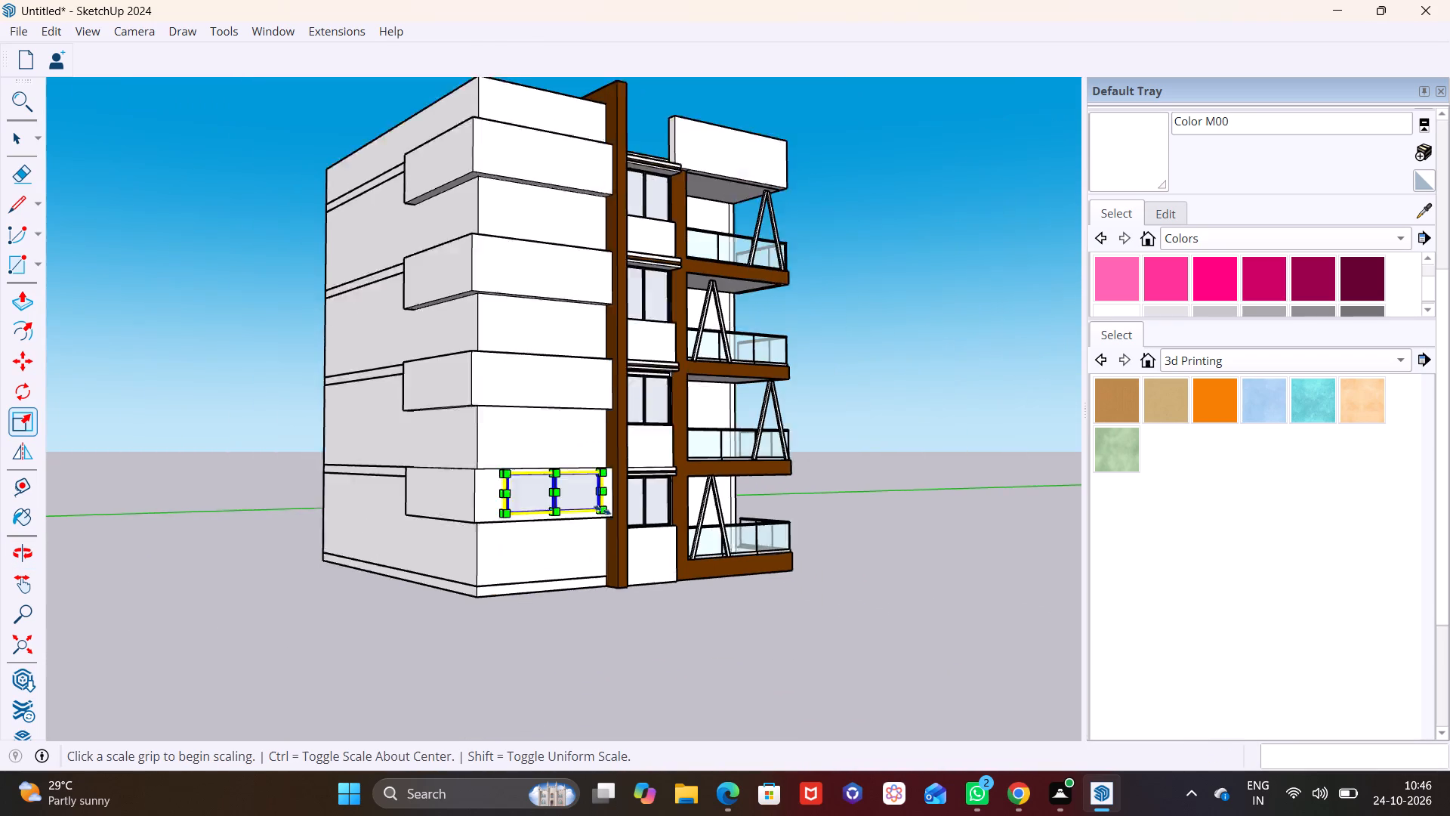
pyautogui.press('space')
pyautogui.click(954, 626)
# Move the widened window off the lowest projecting panel to empty space beside the building, about 48' 9" away.
pyautogui.keyDown('shift'); pyautogui.moveTo(674, 534); pyautogui.dragTo(699, 644, button='middle'); pyautogui.keyUp('shift')
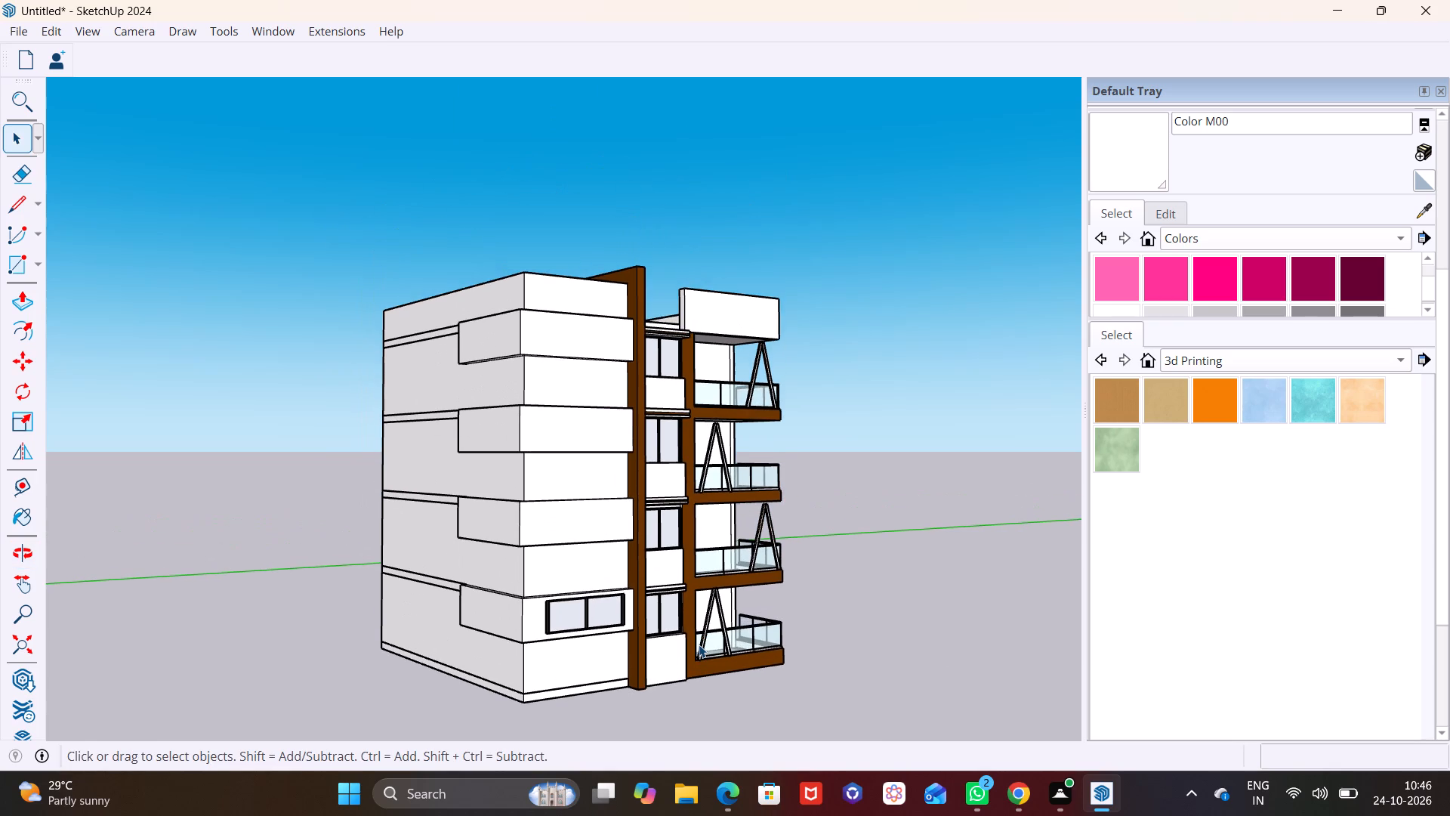
pyautogui.scroll(6, 525, 566)
pyautogui.keyDown('shift'); pyautogui.moveTo(563, 640); pyautogui.dragTo(481, 510, button='middle'); pyautogui.keyUp('shift')
pyautogui.scroll(-3, 464, 504)
pyautogui.click(535, 527)
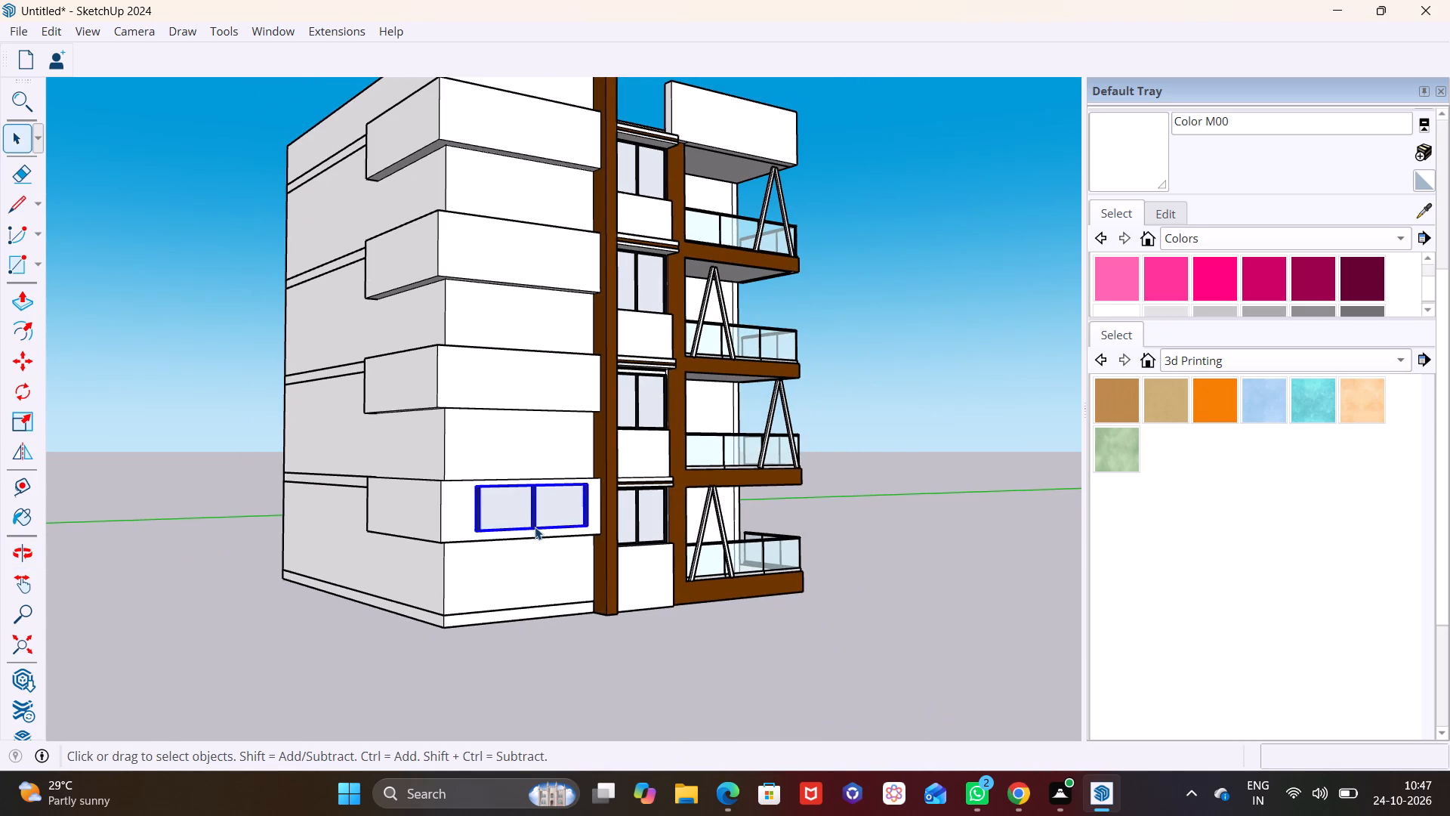
pyautogui.press('m')
pyautogui.press('m')
pyautogui.click(535, 532)
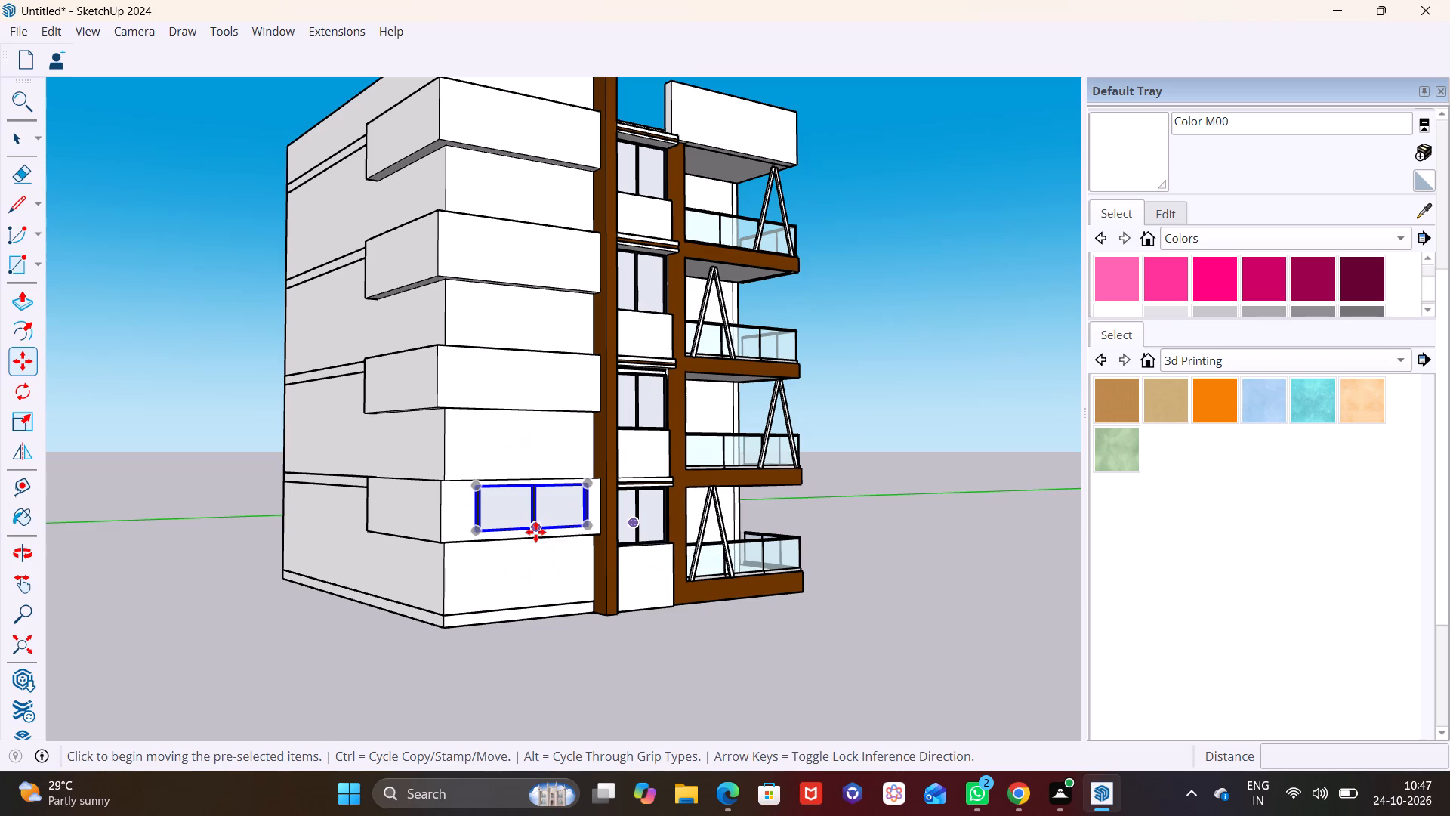
pyautogui.scroll(-6, 852, 612)
pyautogui.click(1003, 597)
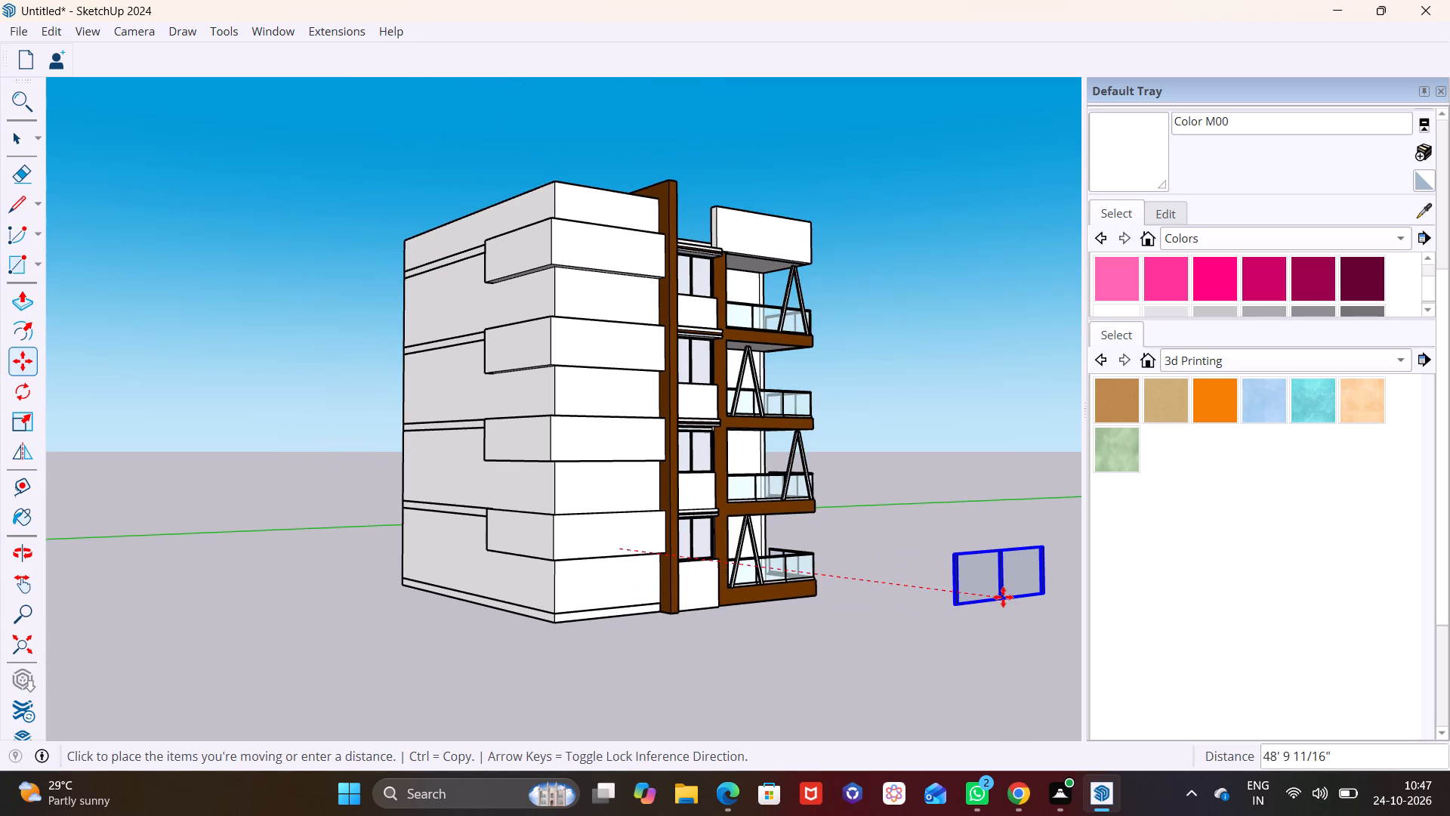
pyautogui.scroll(7, 0, 453)
pyautogui.press('space')
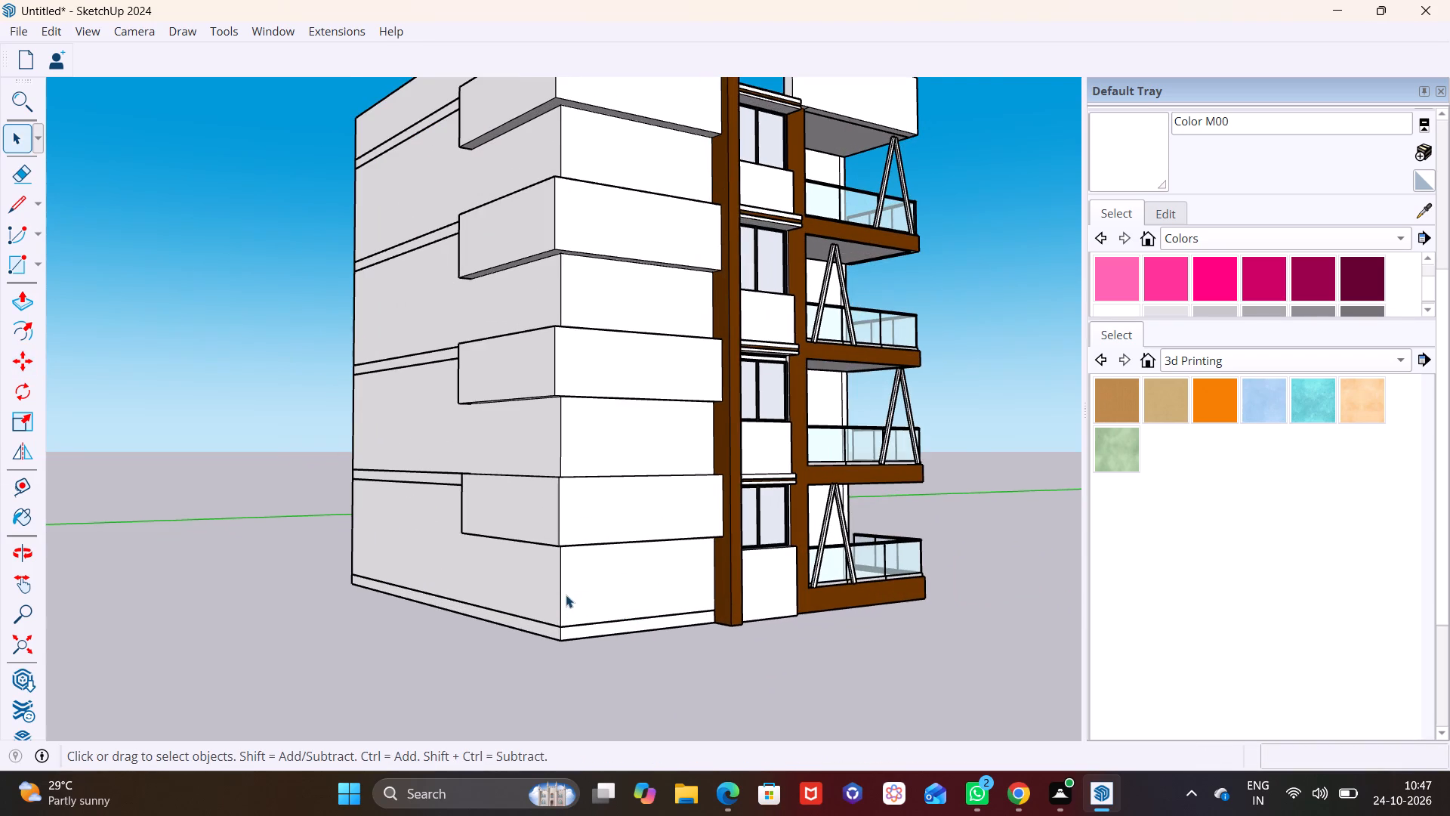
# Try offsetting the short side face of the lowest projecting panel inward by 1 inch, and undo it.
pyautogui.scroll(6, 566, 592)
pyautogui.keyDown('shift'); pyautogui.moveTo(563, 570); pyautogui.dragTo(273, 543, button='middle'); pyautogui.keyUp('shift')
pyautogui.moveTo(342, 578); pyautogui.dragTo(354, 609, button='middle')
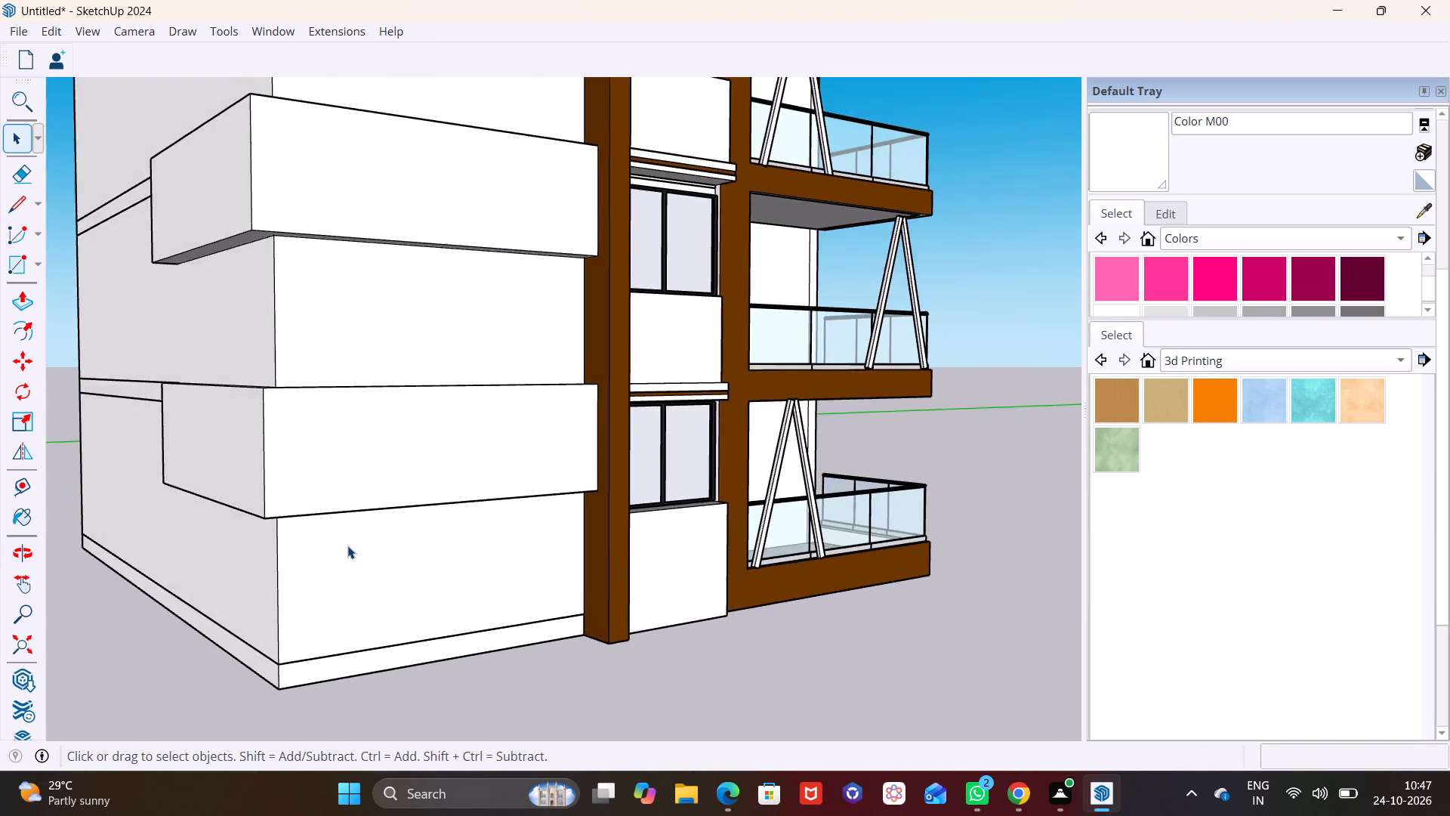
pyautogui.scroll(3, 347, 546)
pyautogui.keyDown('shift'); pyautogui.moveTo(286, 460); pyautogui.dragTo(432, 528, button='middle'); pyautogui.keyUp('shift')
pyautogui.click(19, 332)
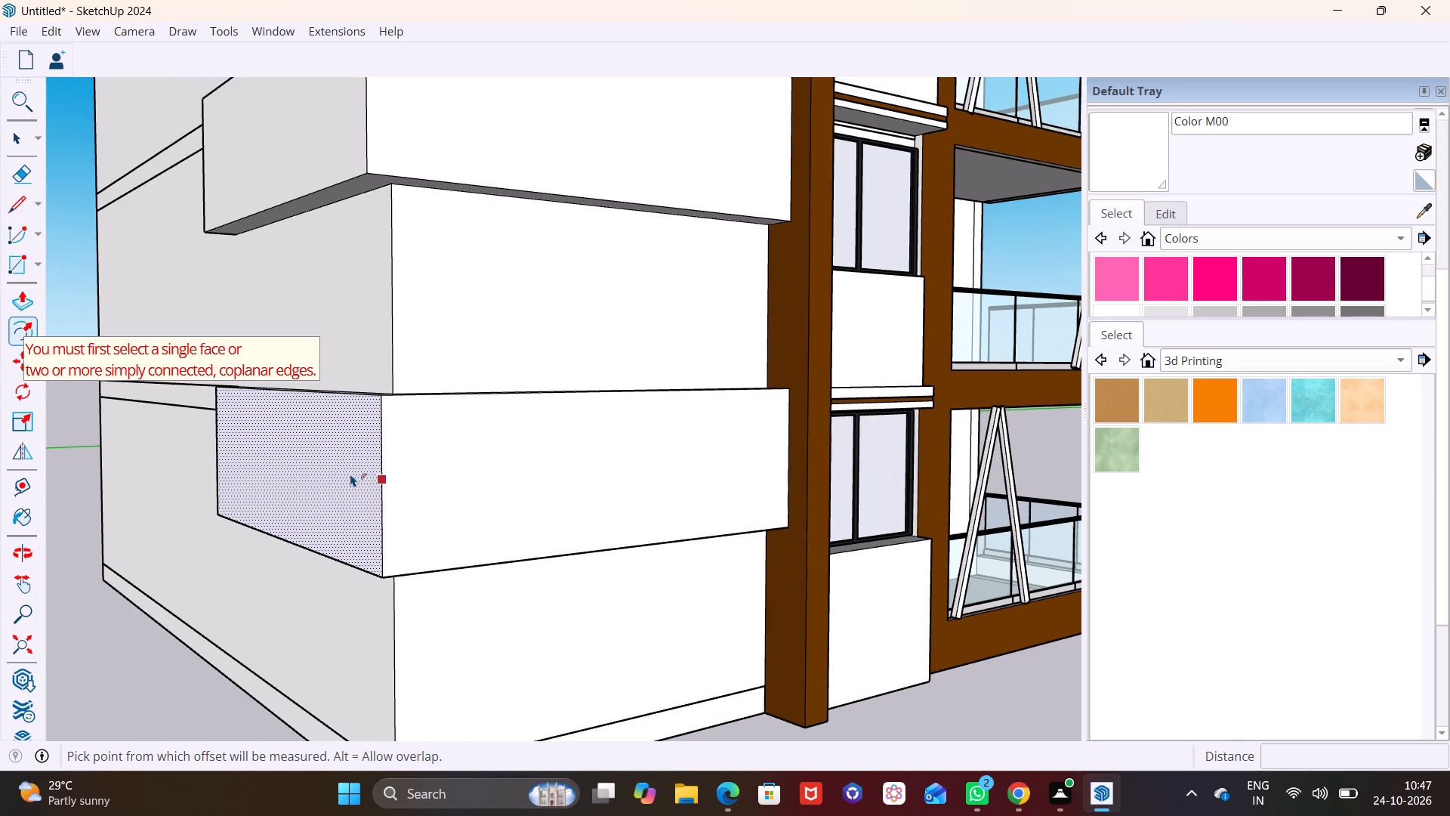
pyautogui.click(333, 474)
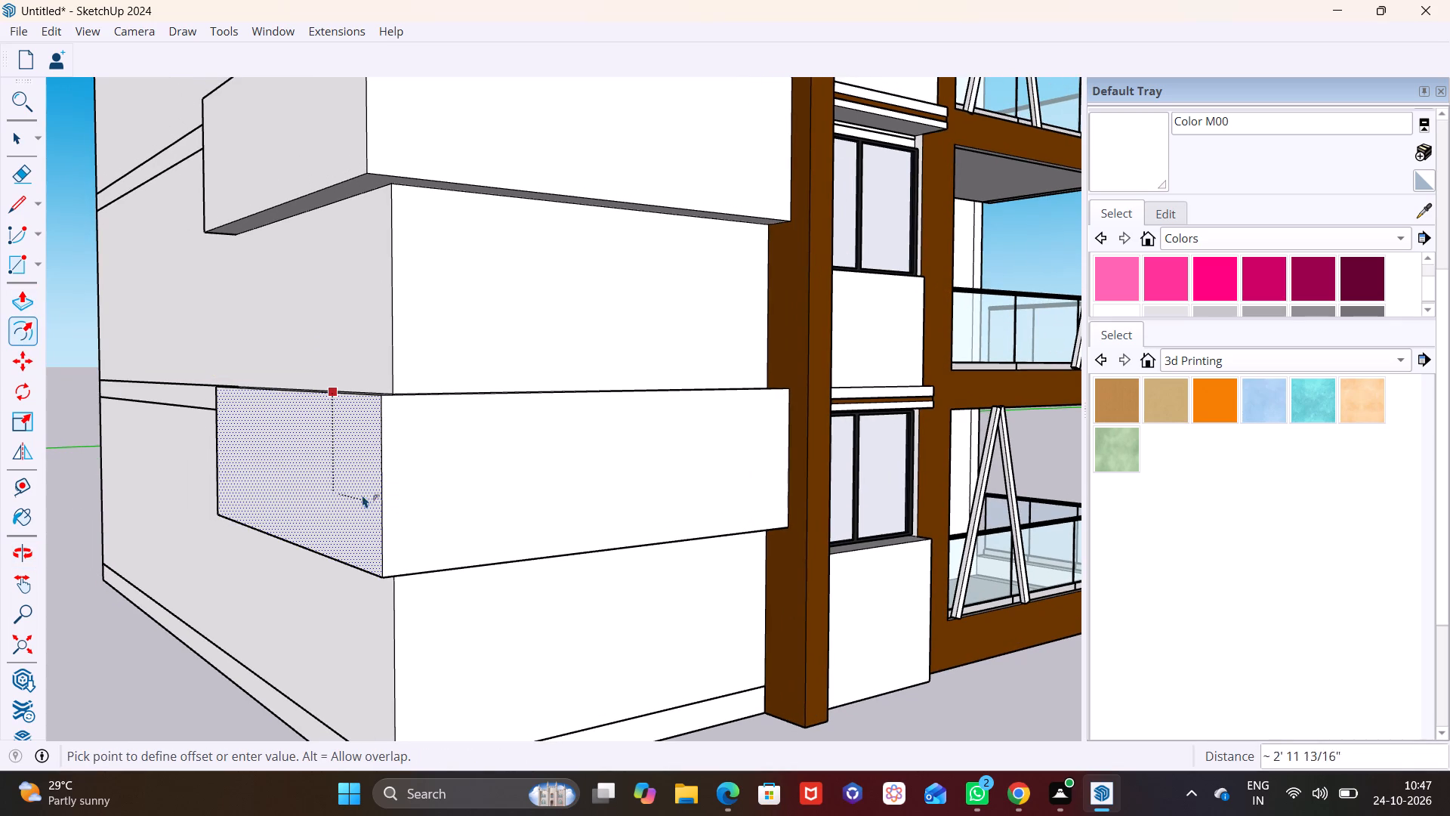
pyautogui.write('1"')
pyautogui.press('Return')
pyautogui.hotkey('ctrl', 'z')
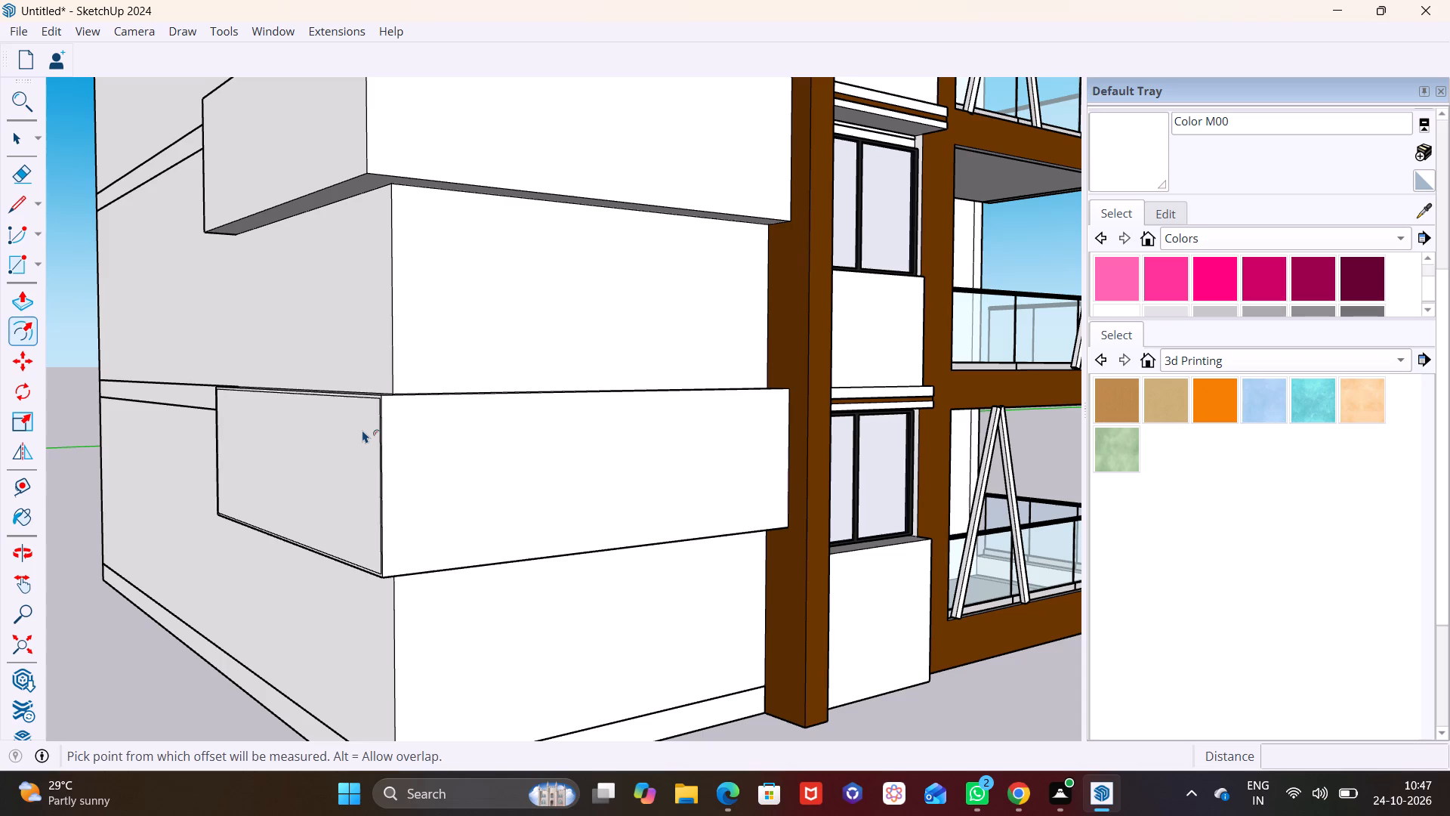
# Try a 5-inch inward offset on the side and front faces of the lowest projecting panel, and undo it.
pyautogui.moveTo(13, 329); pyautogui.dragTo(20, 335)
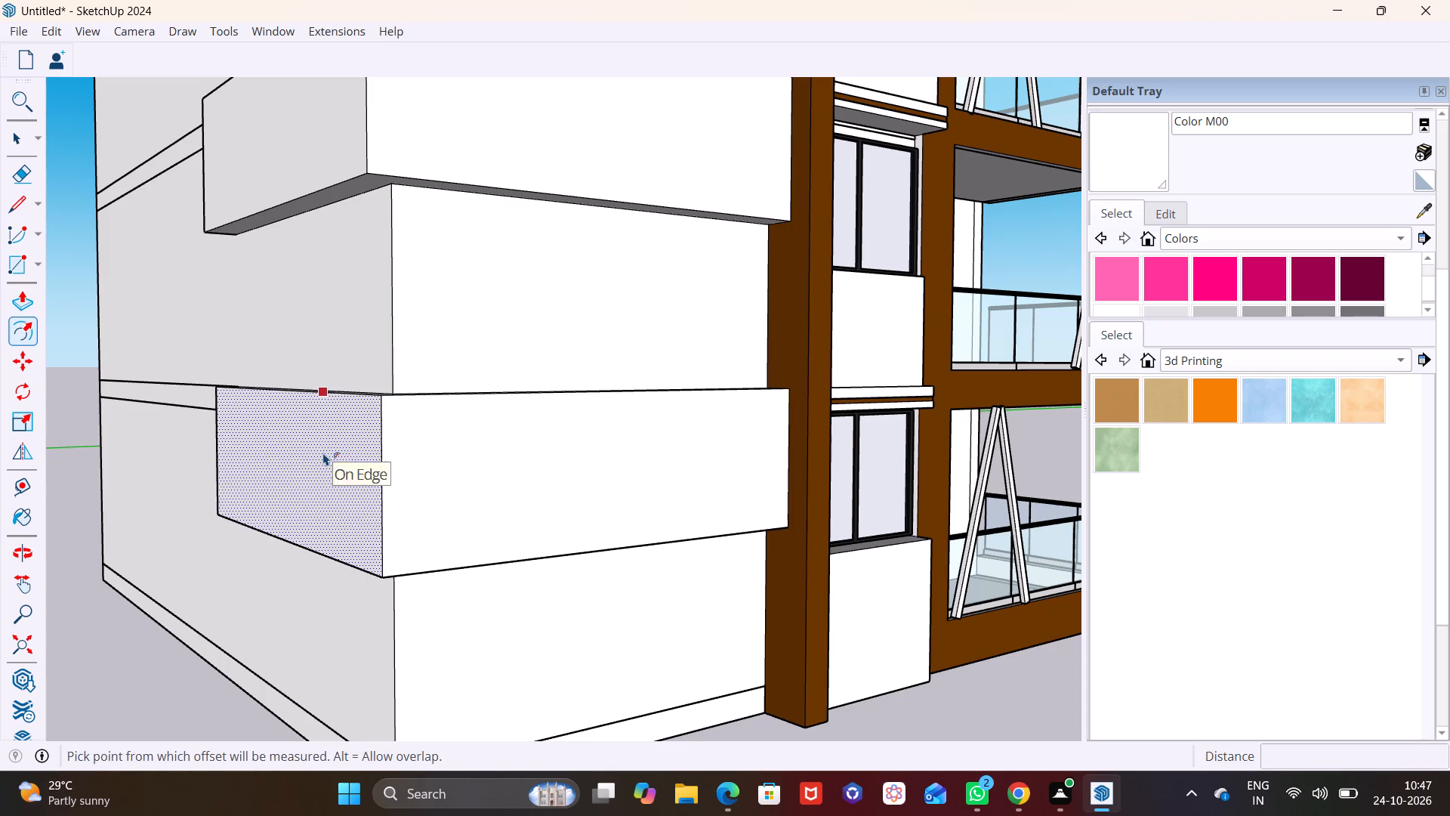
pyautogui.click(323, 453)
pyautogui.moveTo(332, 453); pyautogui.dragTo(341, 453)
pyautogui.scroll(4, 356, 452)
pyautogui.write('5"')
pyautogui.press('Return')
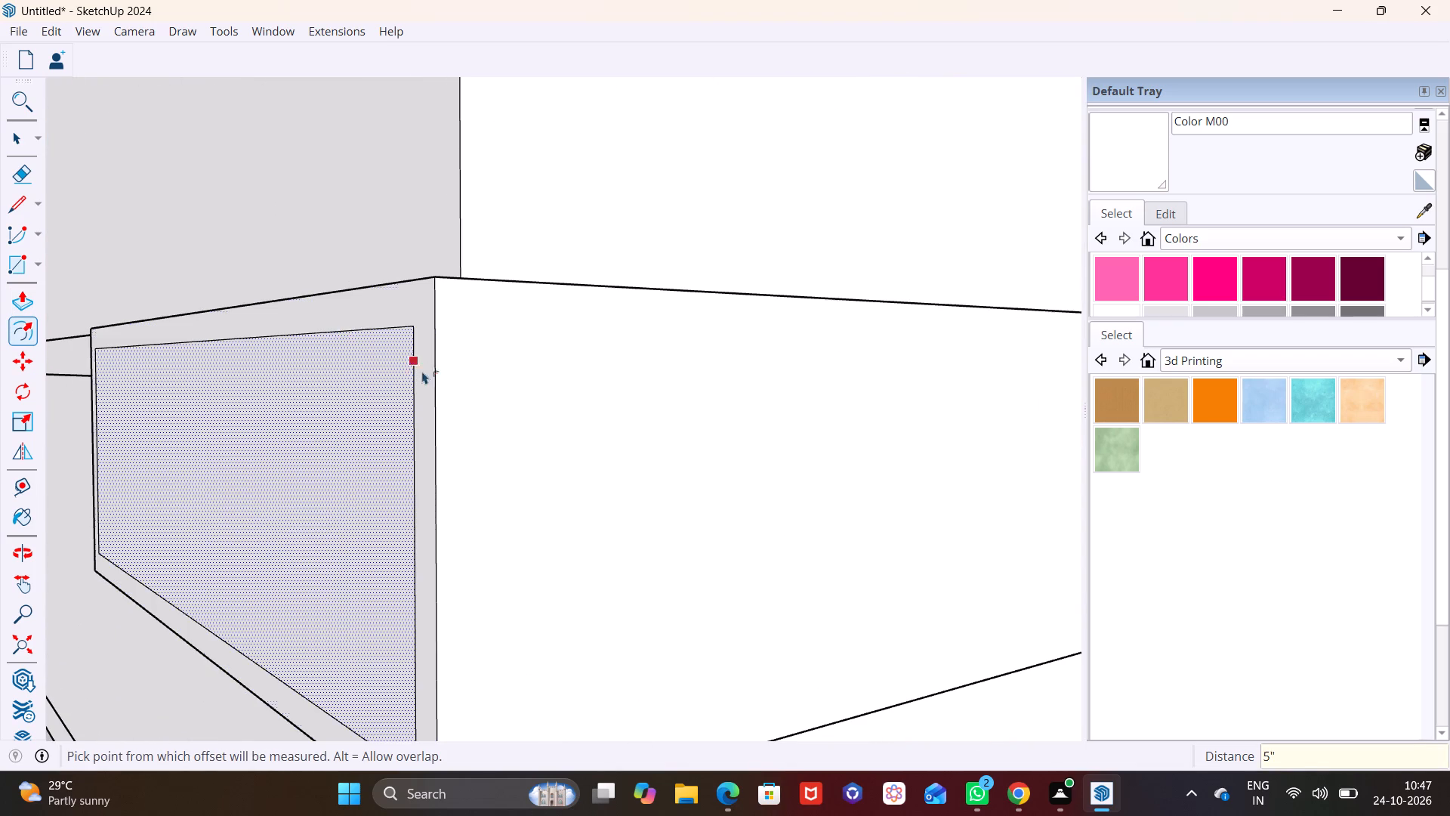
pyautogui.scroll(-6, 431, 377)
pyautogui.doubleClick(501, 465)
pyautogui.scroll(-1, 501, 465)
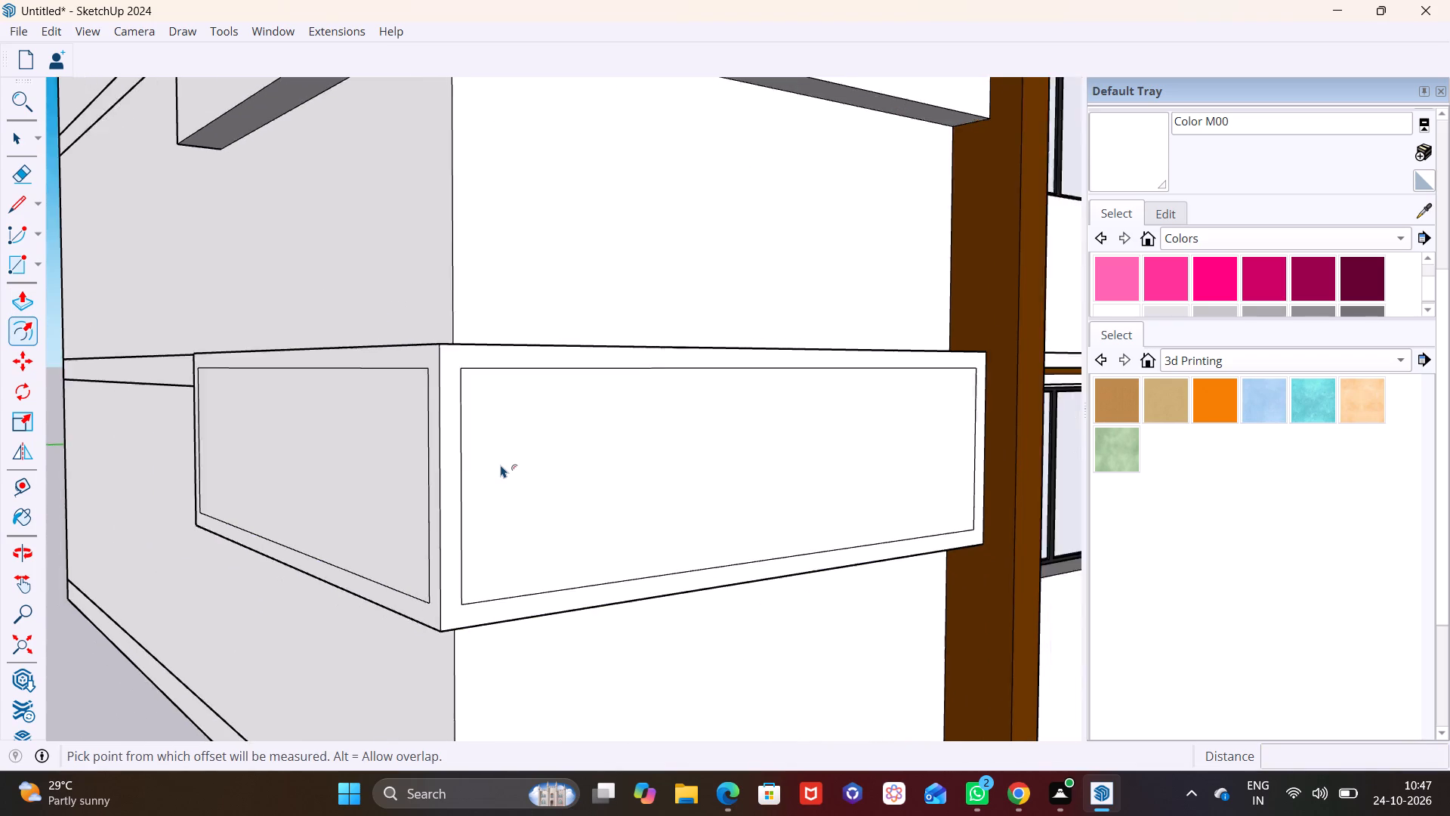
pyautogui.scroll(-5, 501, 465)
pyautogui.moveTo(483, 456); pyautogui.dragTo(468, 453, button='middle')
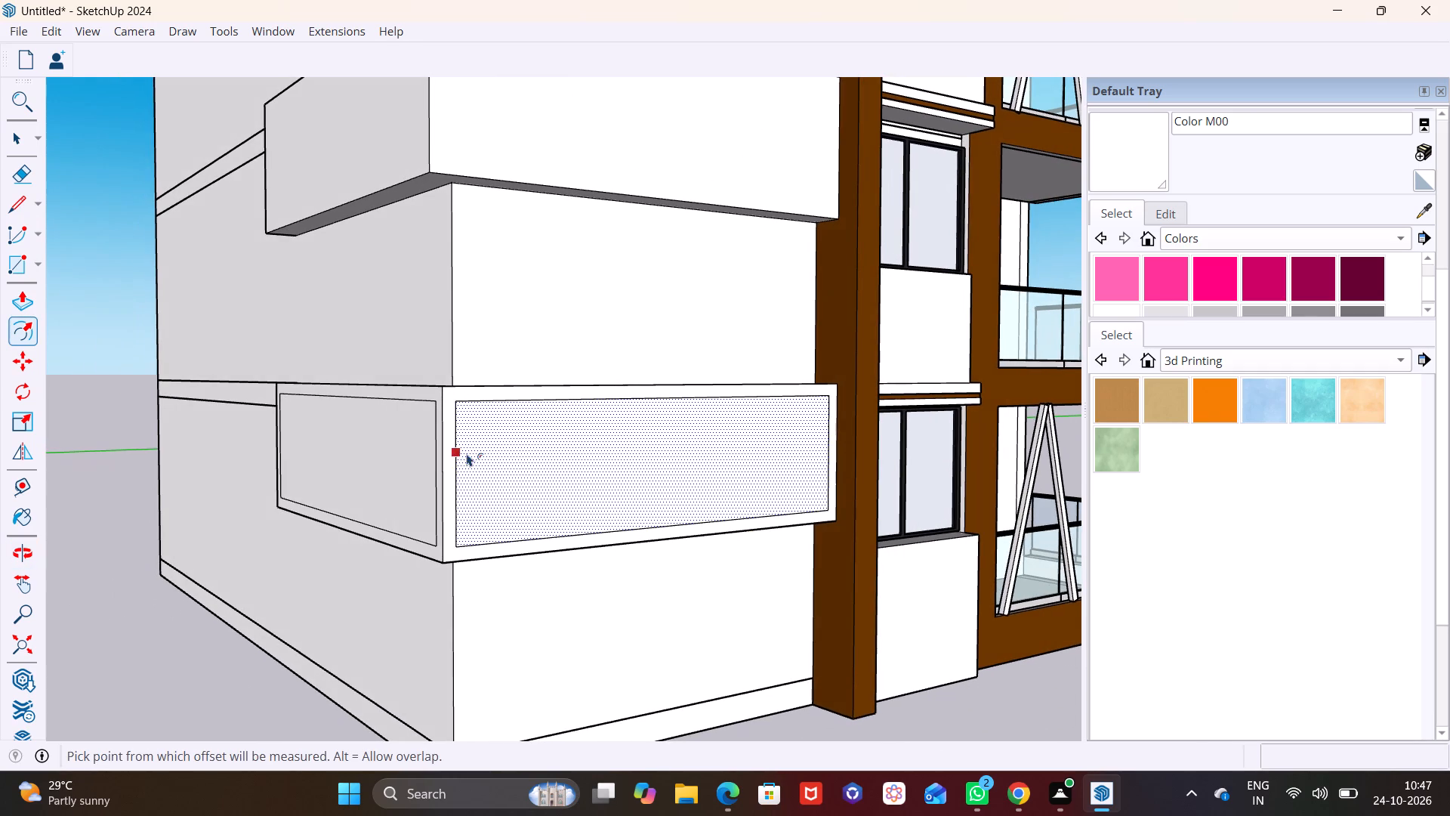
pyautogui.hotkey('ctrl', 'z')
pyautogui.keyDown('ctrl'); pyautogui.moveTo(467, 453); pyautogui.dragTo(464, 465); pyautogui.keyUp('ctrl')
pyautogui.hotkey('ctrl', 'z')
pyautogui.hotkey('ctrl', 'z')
# Offset the side and front faces of the lowest projecting panel inward by 7 inches each.
pyautogui.click(27, 335)
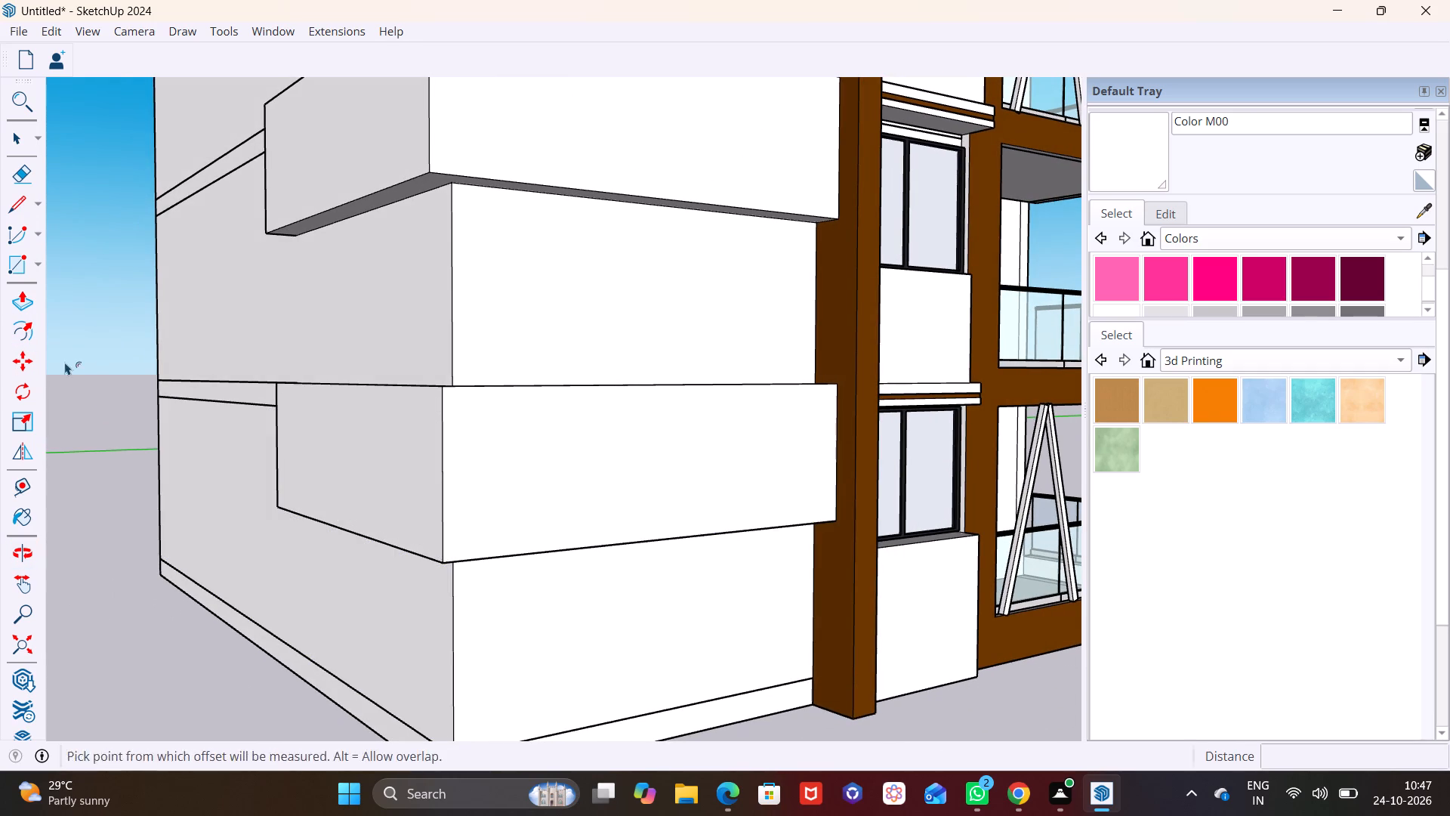
pyautogui.click(364, 477)
pyautogui.write('7"')
pyautogui.press('Return')
pyautogui.doubleClick(492, 473)
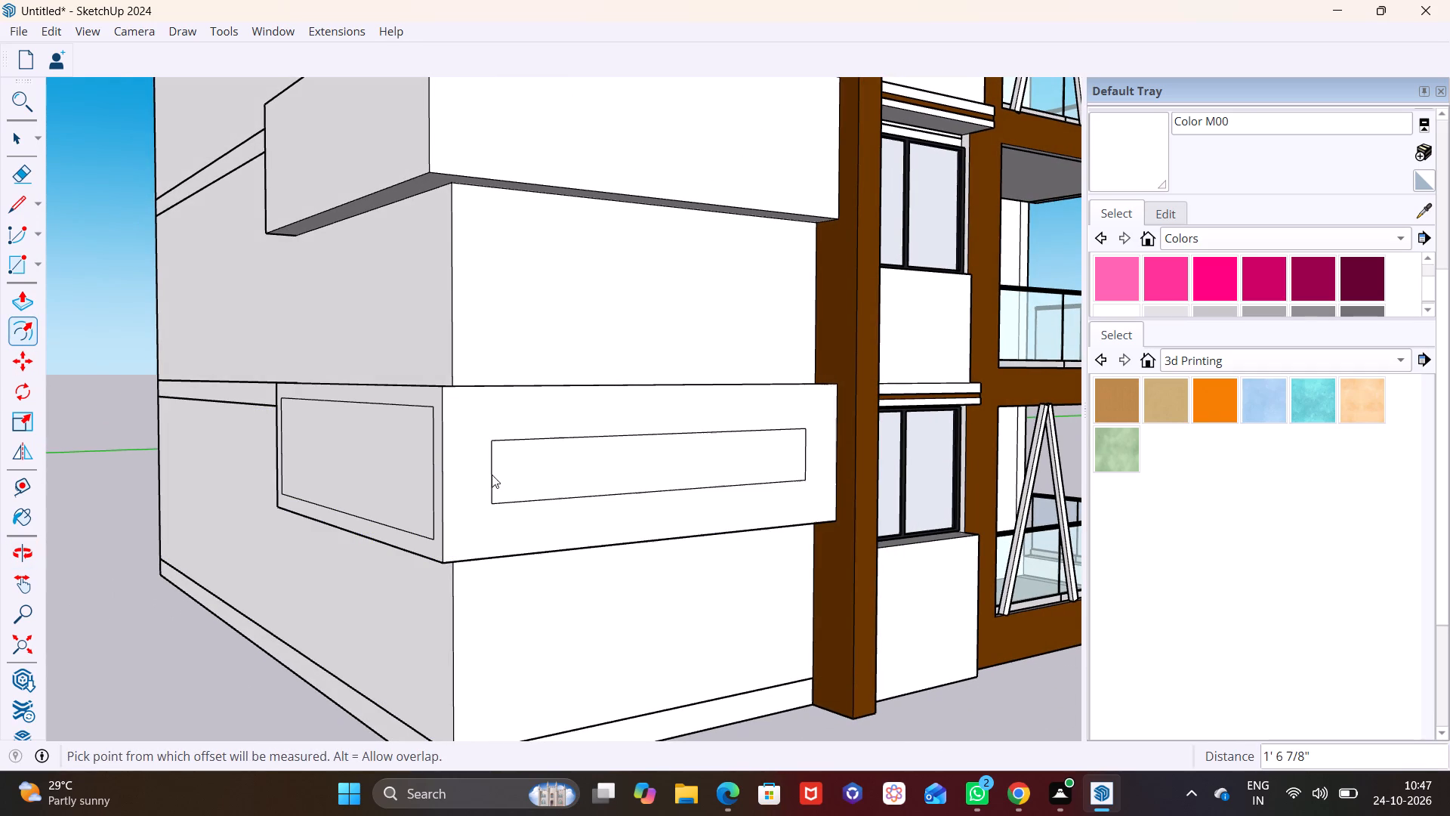
pyautogui.hotkey('ctrl', 'z')
pyautogui.click(506, 458)
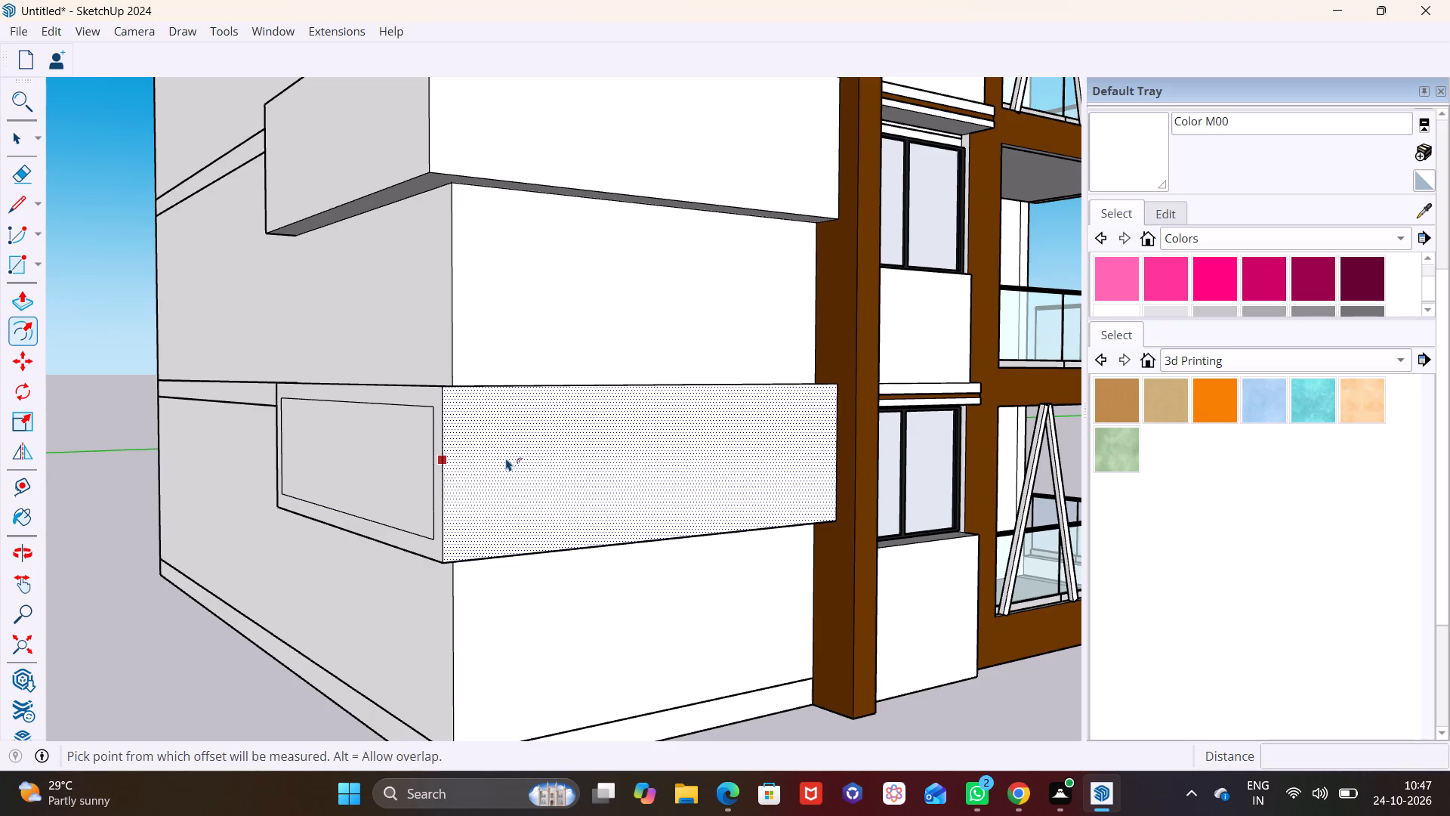
pyautogui.write('7"')
pyautogui.press('Return')
# Repeat the 7-inch inward offset on the side and front faces of the three upper projecting panels.
pyautogui.scroll(-2, 495, 472)
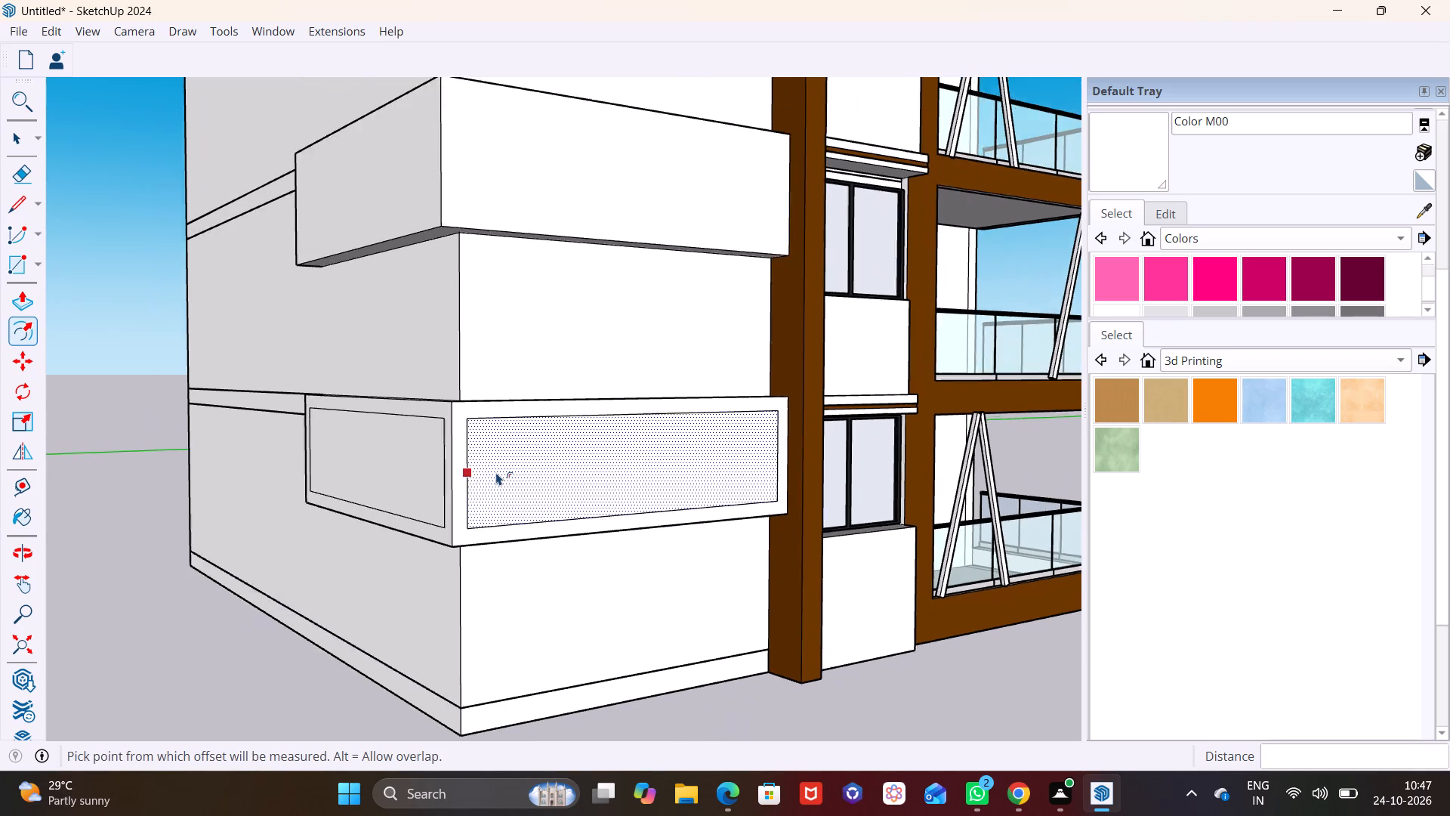
pyautogui.scroll(-1, 496, 472)
pyautogui.doubleClick(520, 170)
pyautogui.doubleClick(401, 185)
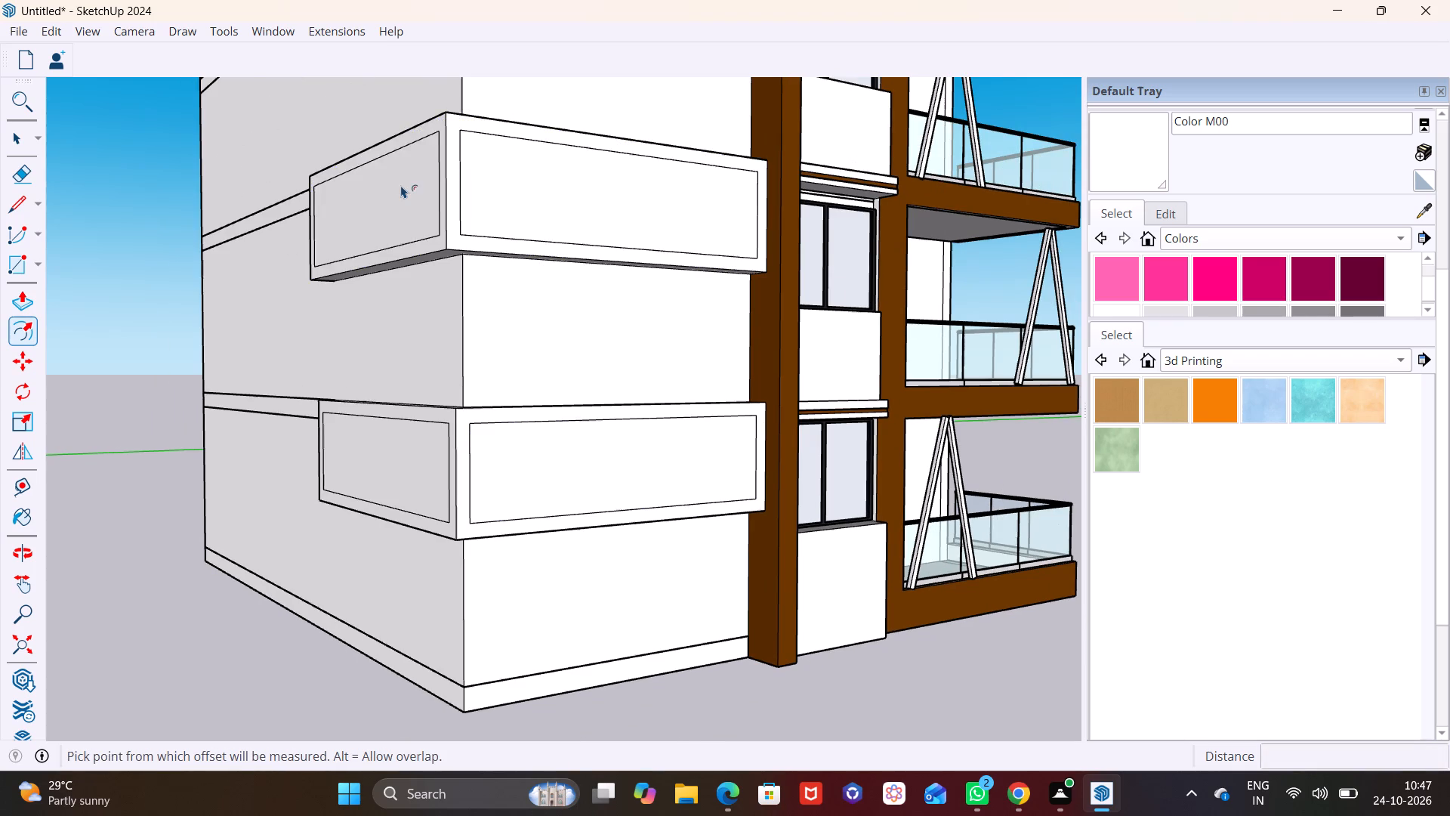
pyautogui.scroll(-3, 406, 181)
pyautogui.keyDown('shift'); pyautogui.moveTo(471, 160); pyautogui.dragTo(493, 457, button='middle'); pyautogui.keyUp('shift')
pyautogui.doubleClick(516, 293)
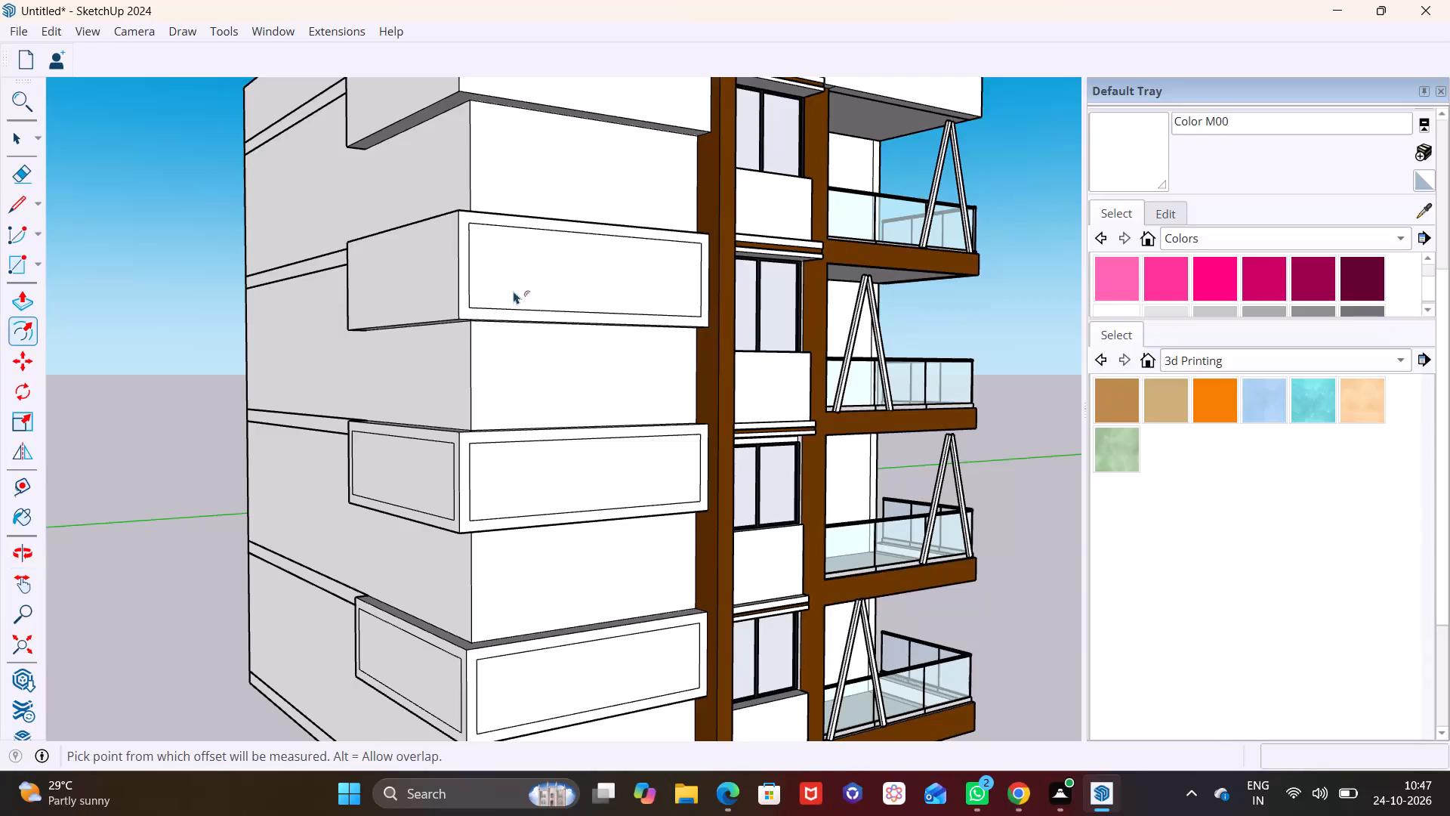
pyautogui.doubleClick(414, 274)
pyautogui.keyDown('shift'); pyautogui.moveTo(452, 287); pyautogui.dragTo(452, 493, button='middle'); pyautogui.keyUp('shift')
pyautogui.doubleClick(425, 283)
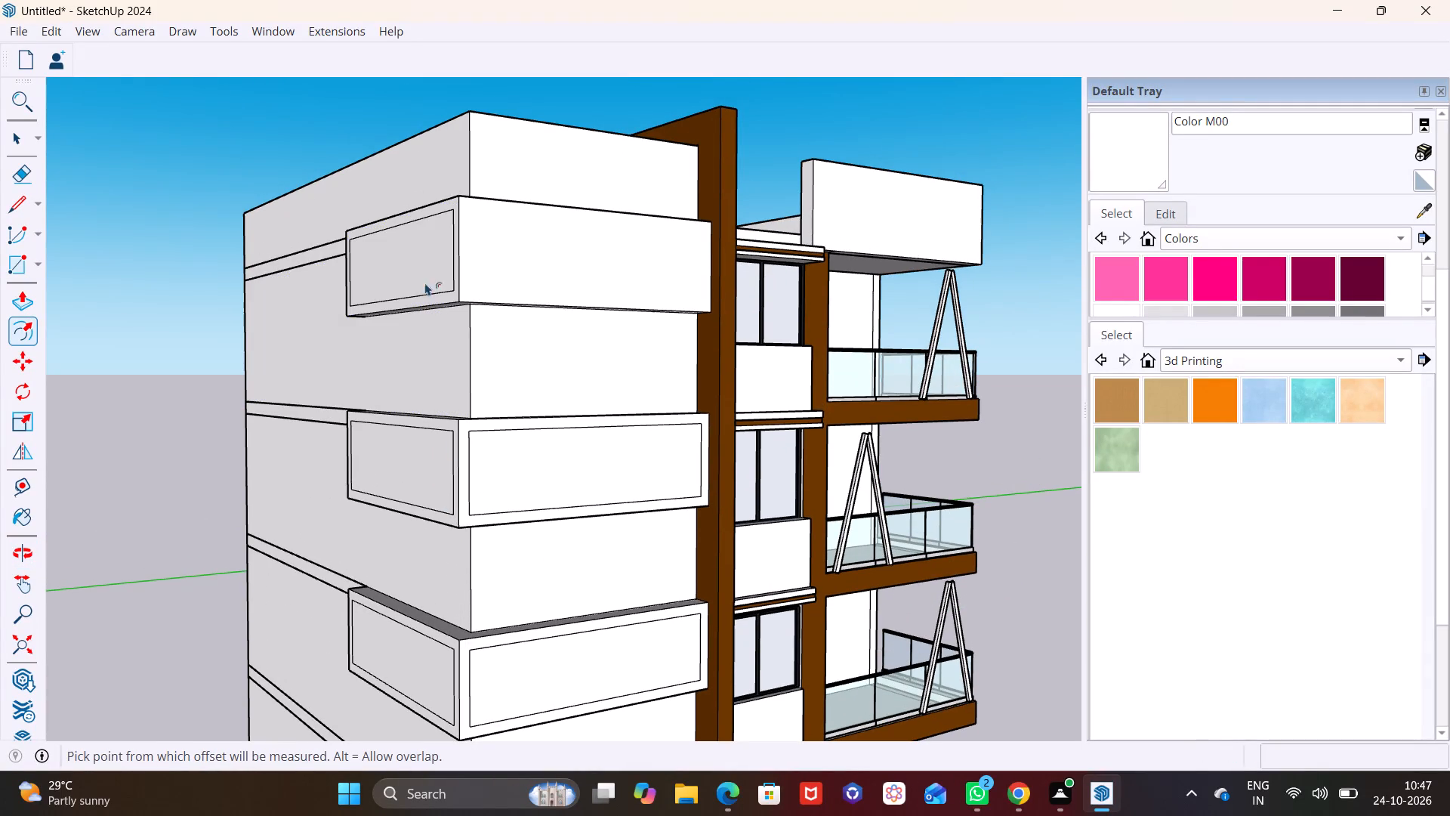
pyautogui.doubleClick(548, 278)
pyautogui.scroll(-13, 548, 394)
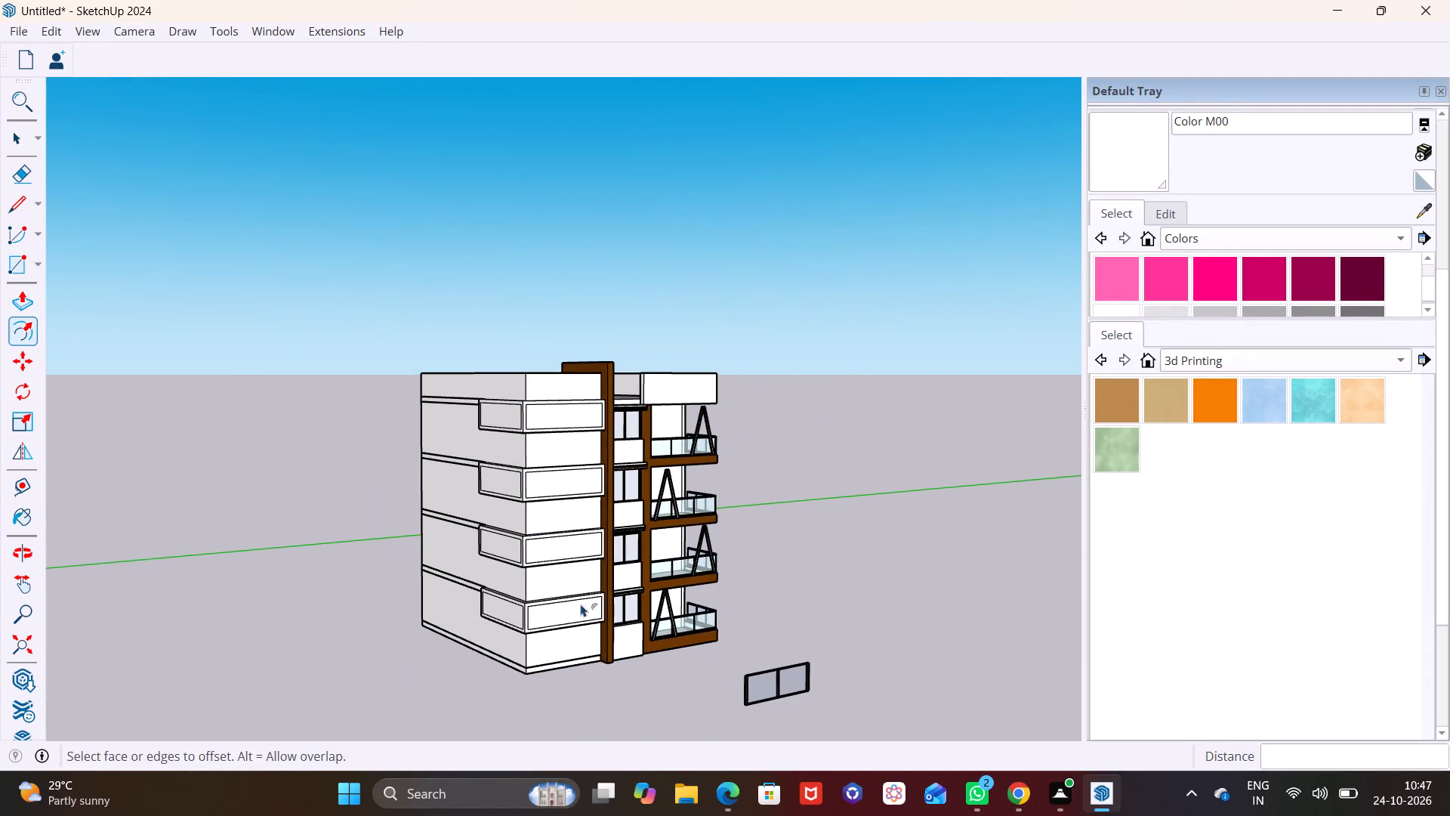
pyautogui.moveTo(588, 606); pyautogui.dragTo(745, 614, button='middle')
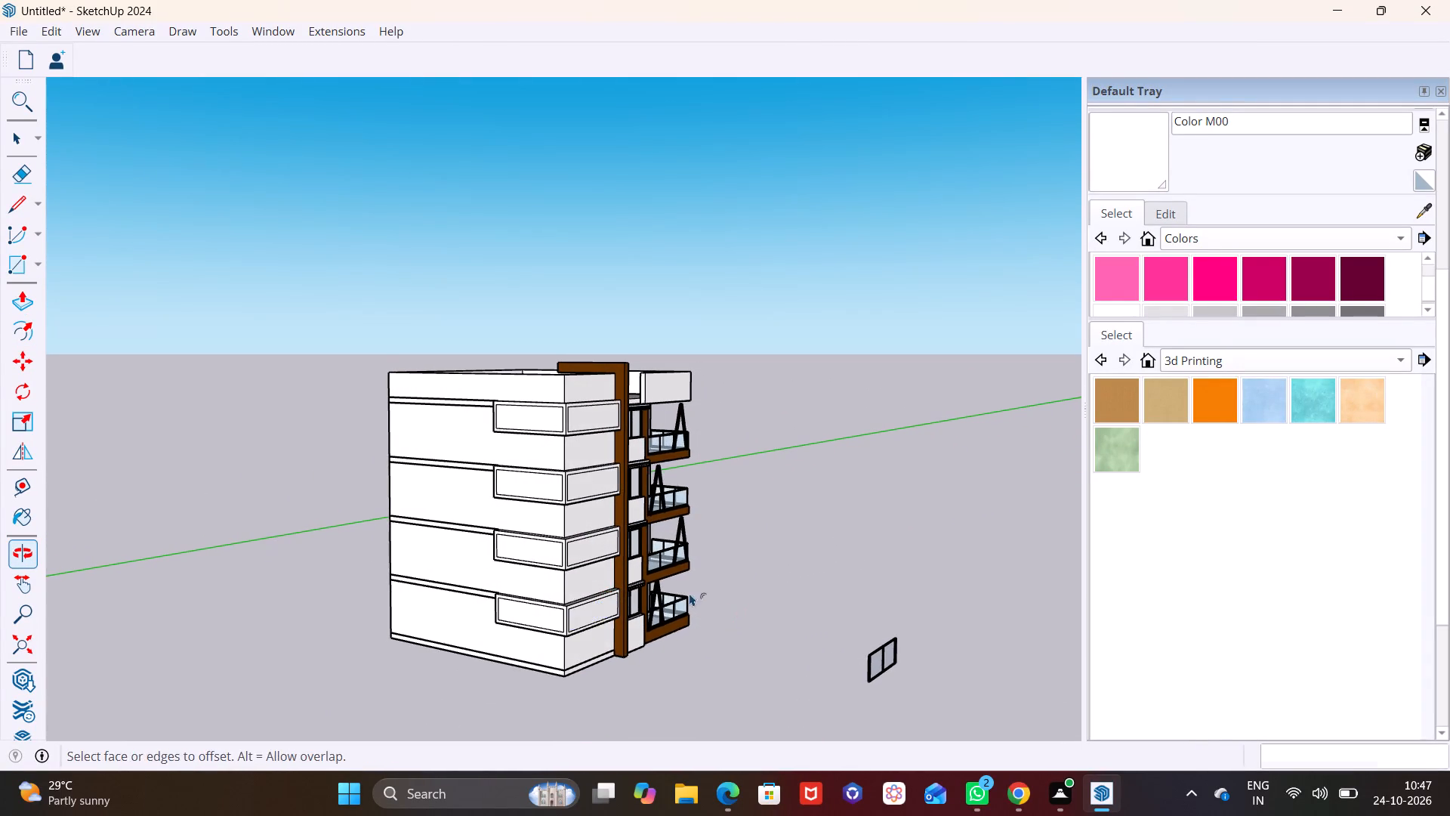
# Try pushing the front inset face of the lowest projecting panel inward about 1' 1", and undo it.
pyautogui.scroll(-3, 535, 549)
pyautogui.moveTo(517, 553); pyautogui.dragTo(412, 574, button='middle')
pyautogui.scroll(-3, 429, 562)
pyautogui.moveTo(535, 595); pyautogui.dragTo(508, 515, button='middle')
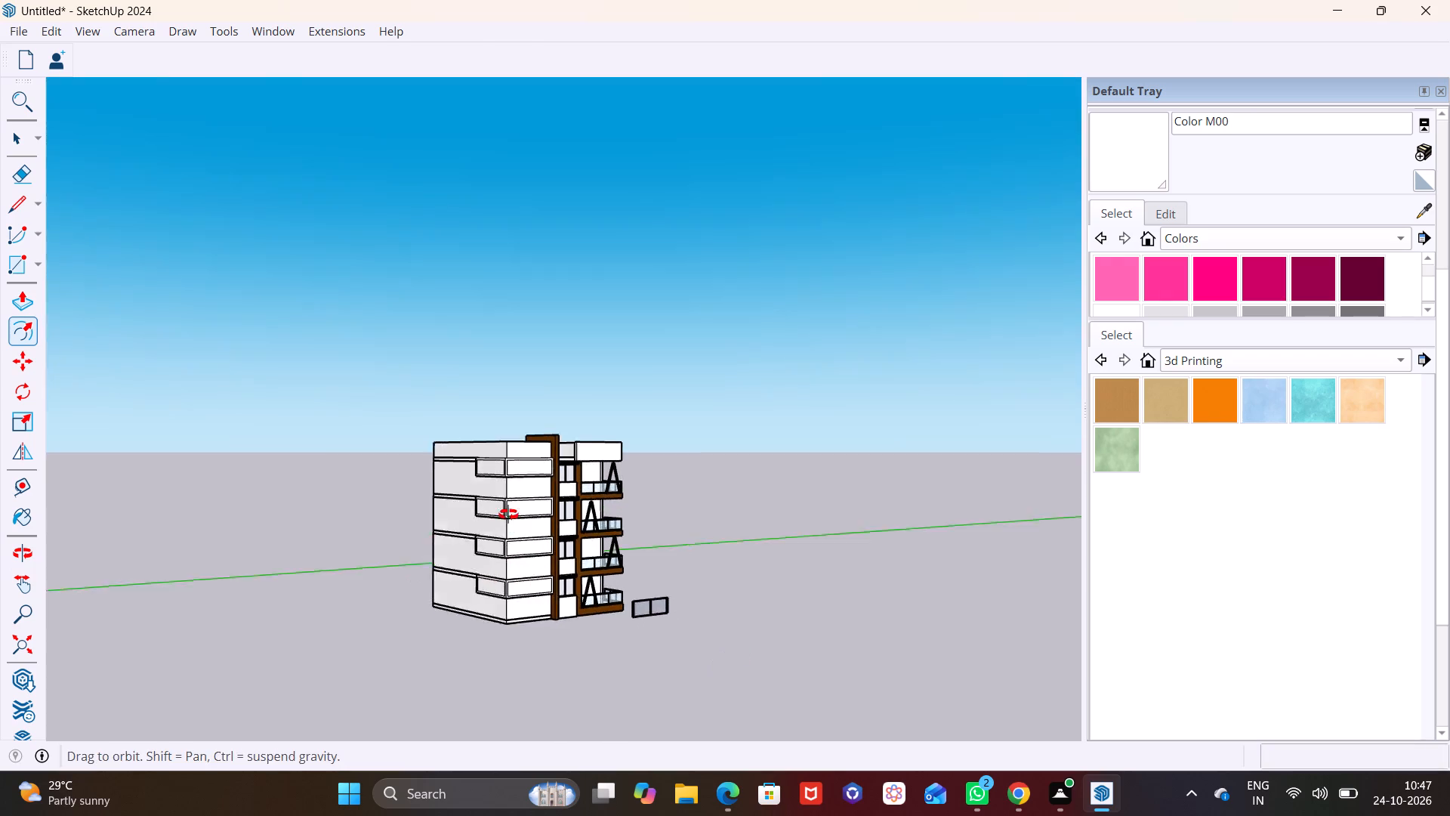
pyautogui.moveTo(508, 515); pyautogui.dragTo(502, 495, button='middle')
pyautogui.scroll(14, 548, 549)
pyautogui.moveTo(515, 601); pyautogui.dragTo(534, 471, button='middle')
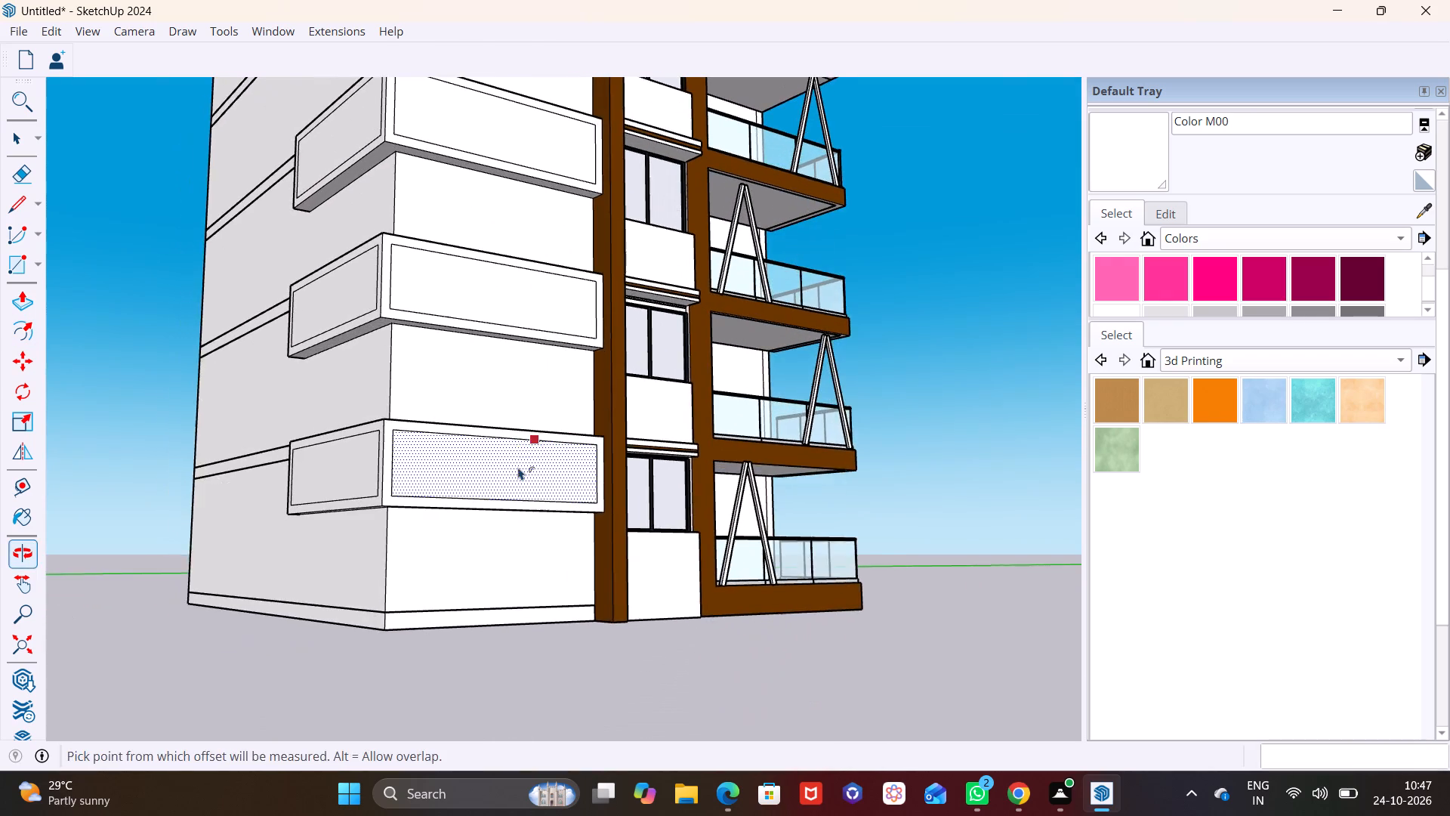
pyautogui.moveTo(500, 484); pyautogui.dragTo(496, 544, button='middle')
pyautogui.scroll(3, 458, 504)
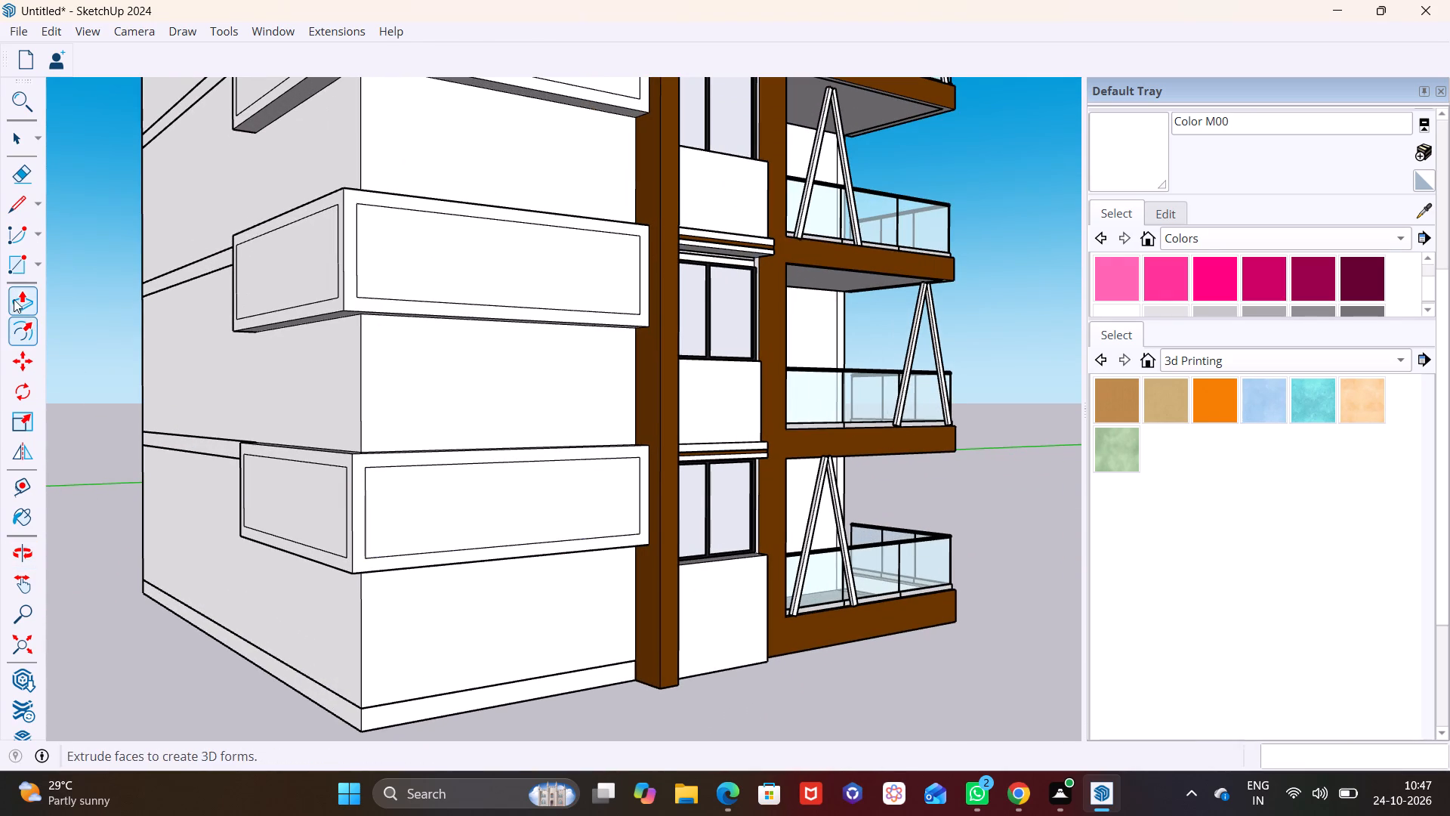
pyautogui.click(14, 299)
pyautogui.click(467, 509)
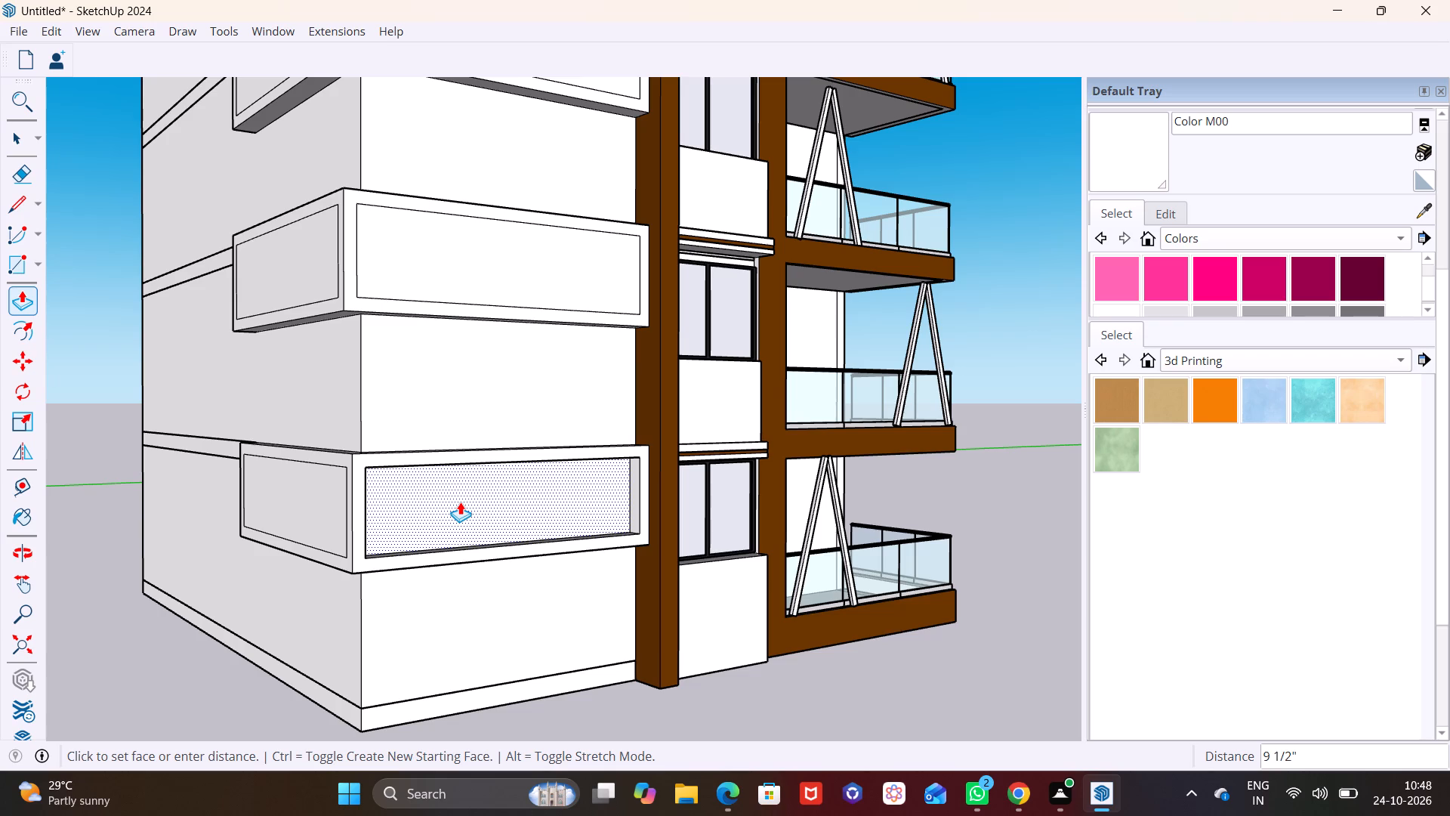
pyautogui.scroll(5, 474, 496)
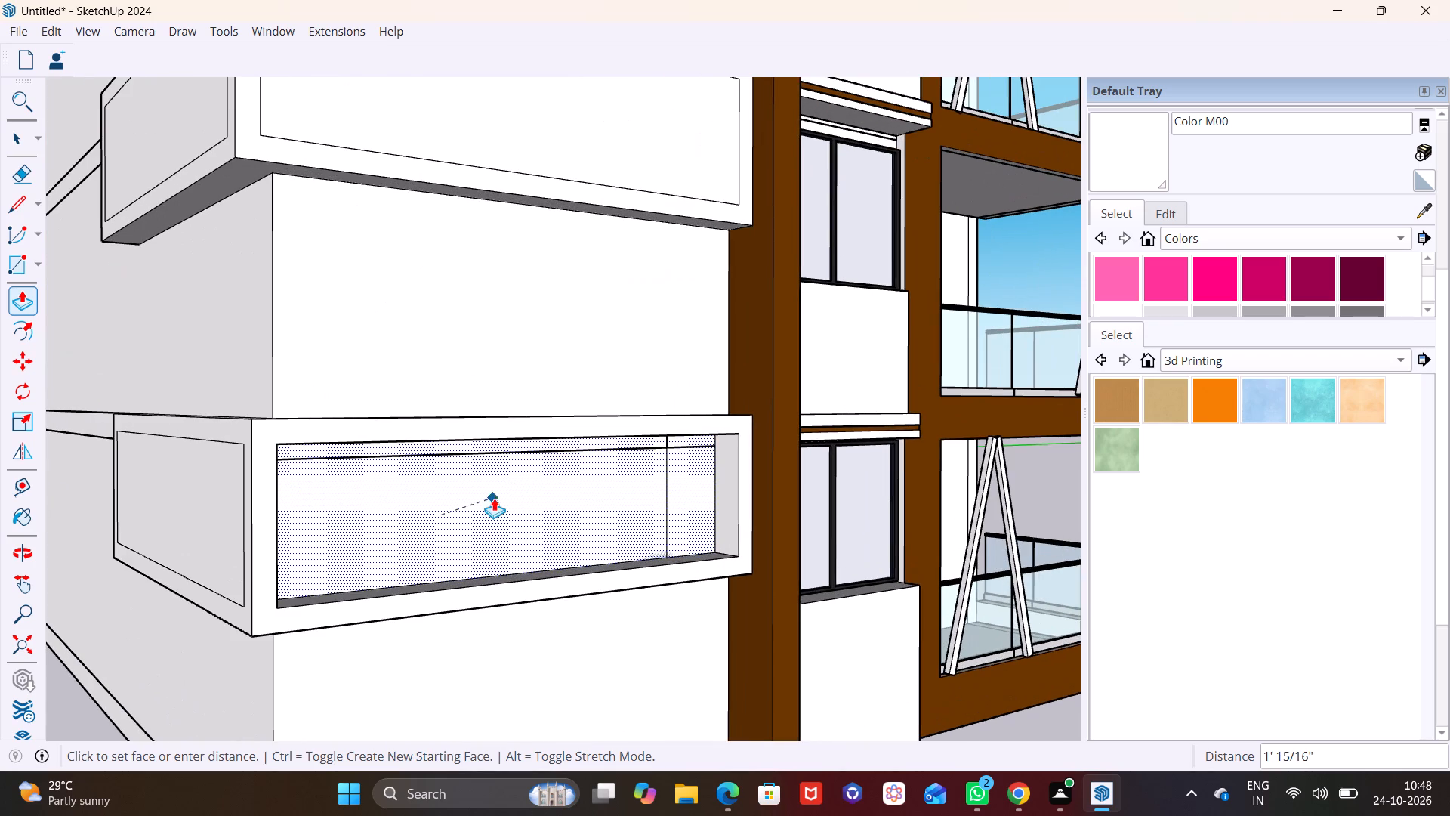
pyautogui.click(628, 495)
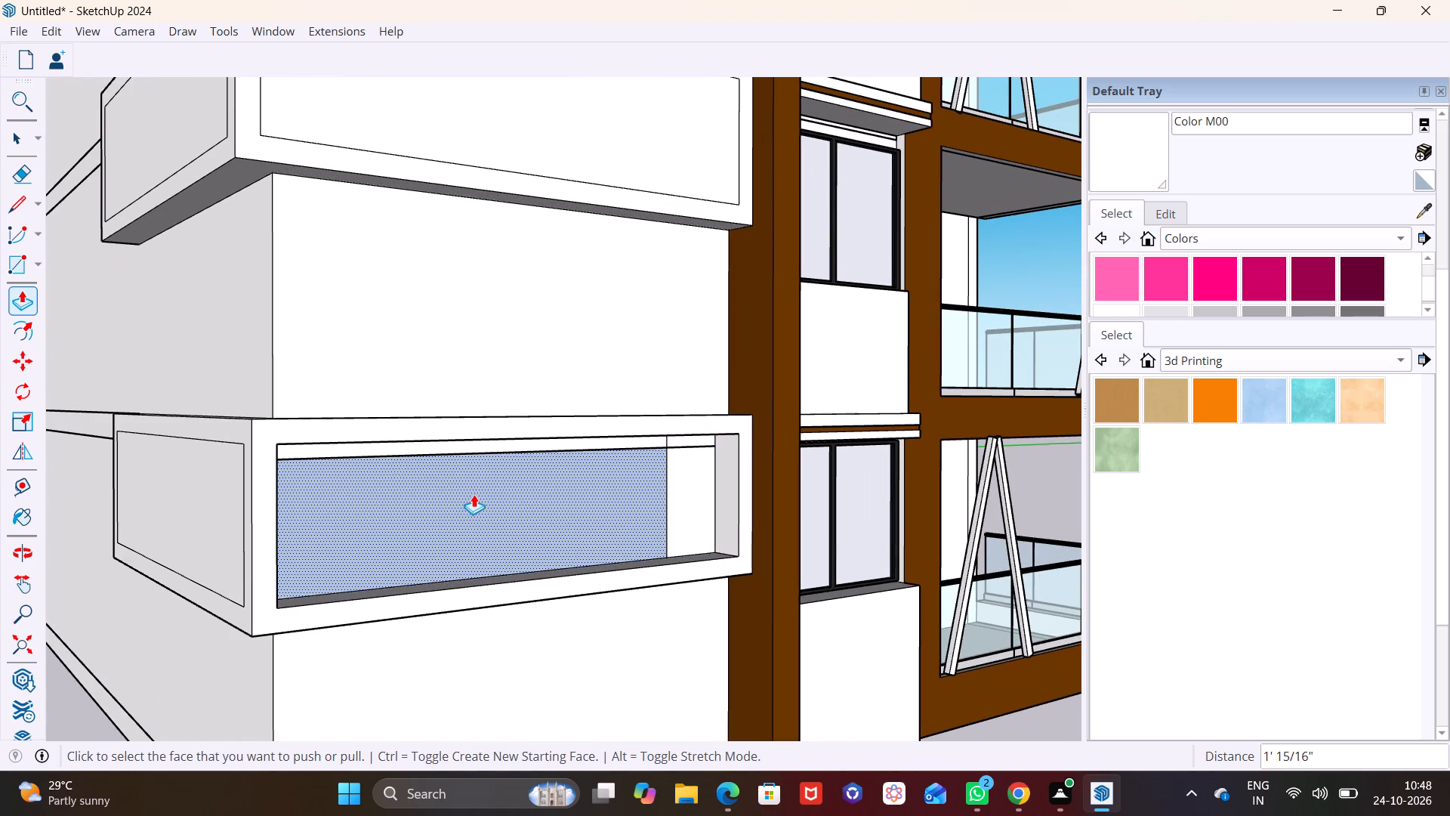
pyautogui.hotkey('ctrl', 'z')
# Recess both inset faces of the lowest projecting panel, pushing the front face inward about 10 3/8" and the side face similarly.
pyautogui.scroll(2, 522, 516)
pyautogui.click(523, 516)
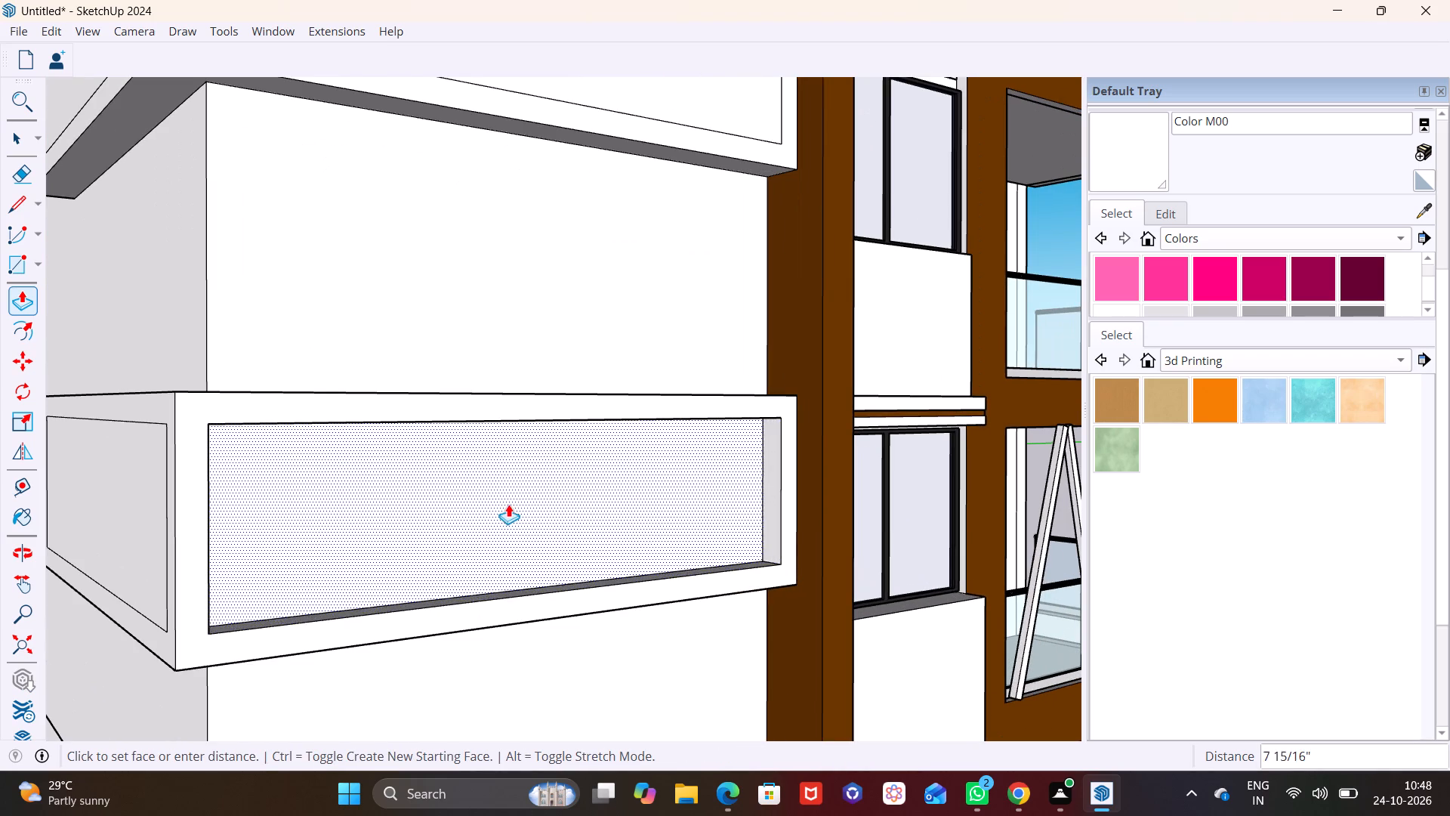
pyautogui.click(504, 502)
pyautogui.scroll(-6, 282, 449)
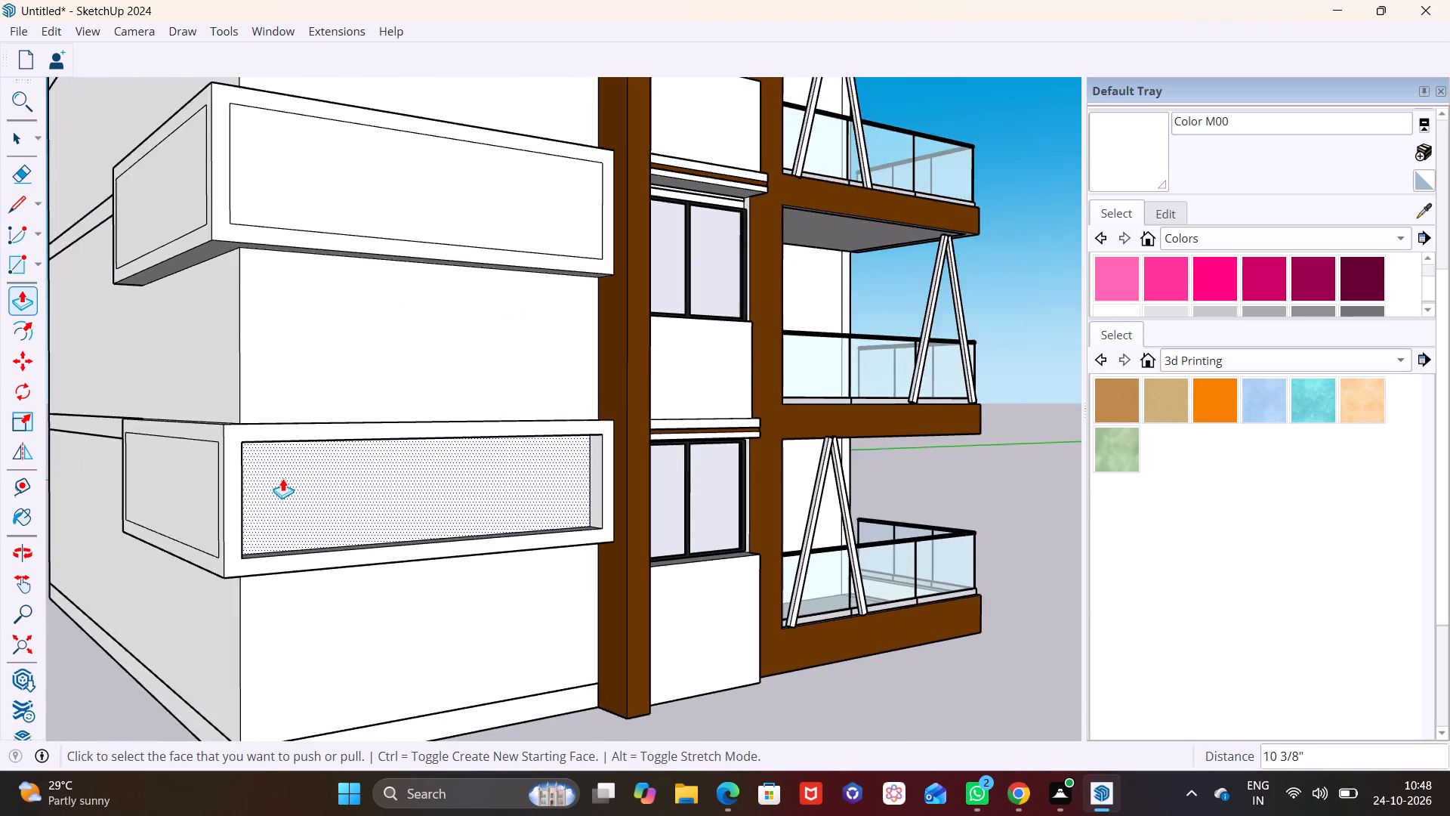
pyautogui.moveTo(292, 479); pyautogui.dragTo(415, 537, button='middle')
pyautogui.click(316, 550)
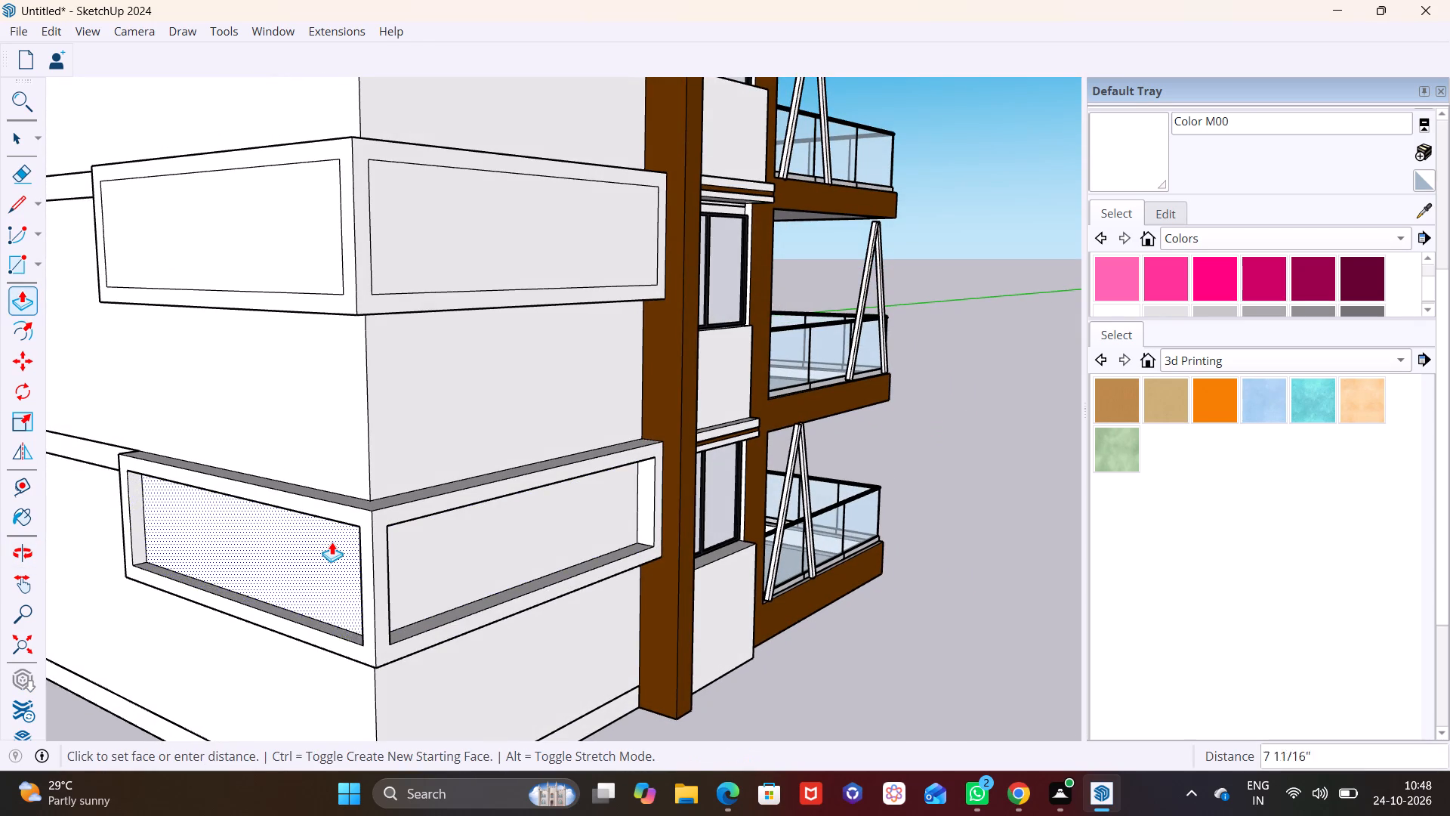
pyautogui.click(334, 540)
# Recess the second-level projecting panel's inset faces, the side about 10 1/16" and the front about 1' 1/8".
pyautogui.click(263, 252)
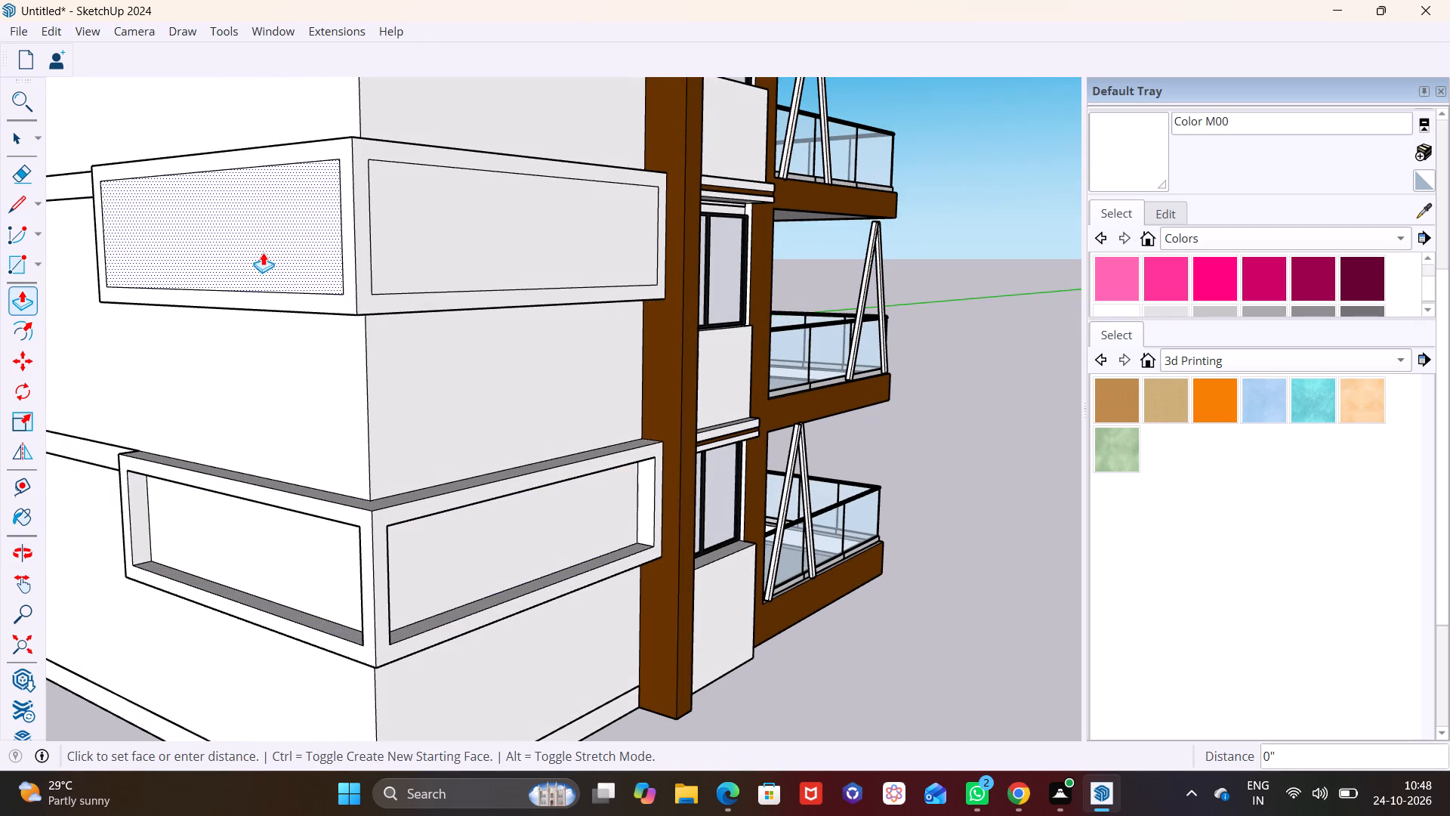
pyautogui.click(285, 245)
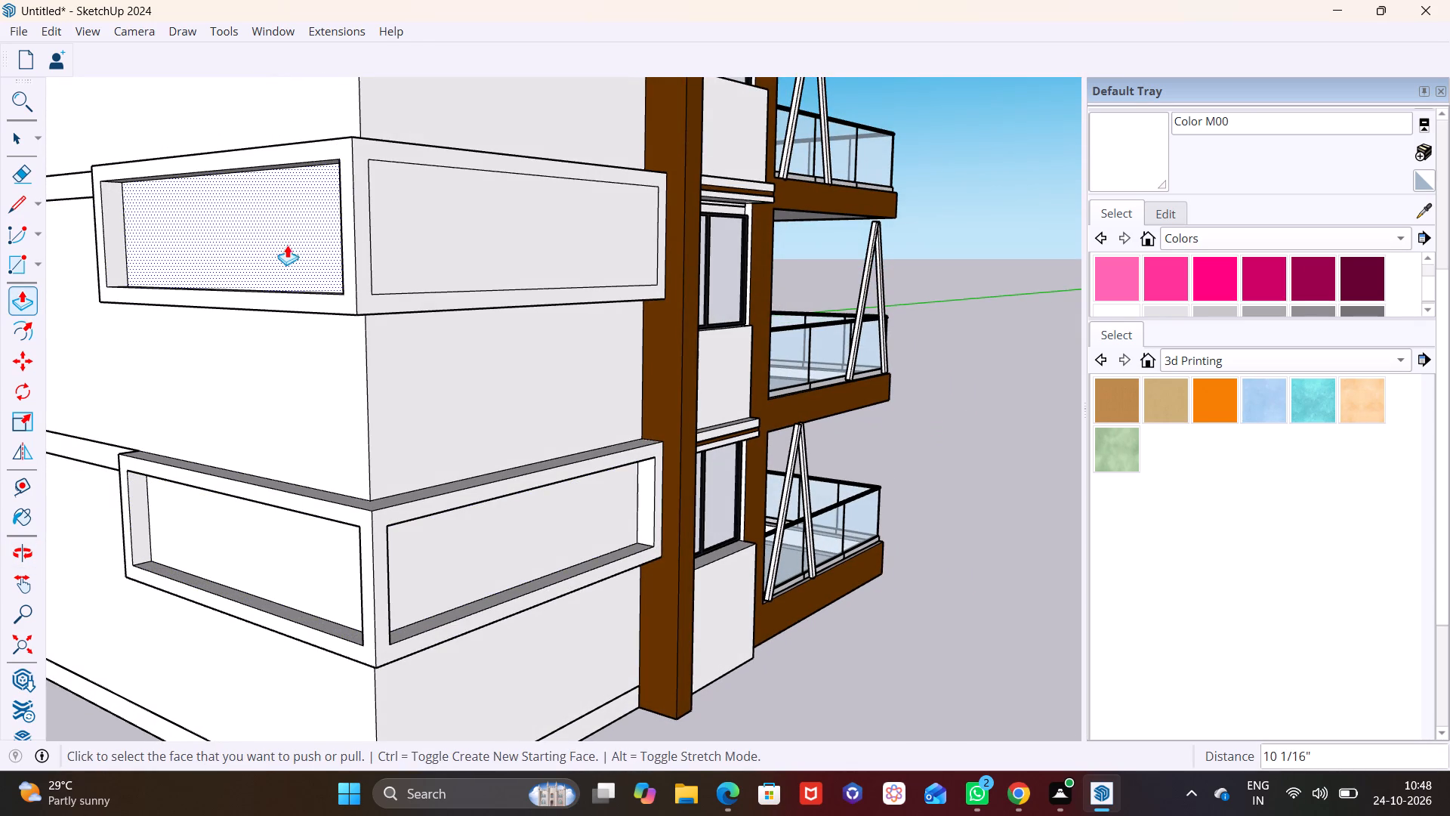
pyautogui.click(511, 224)
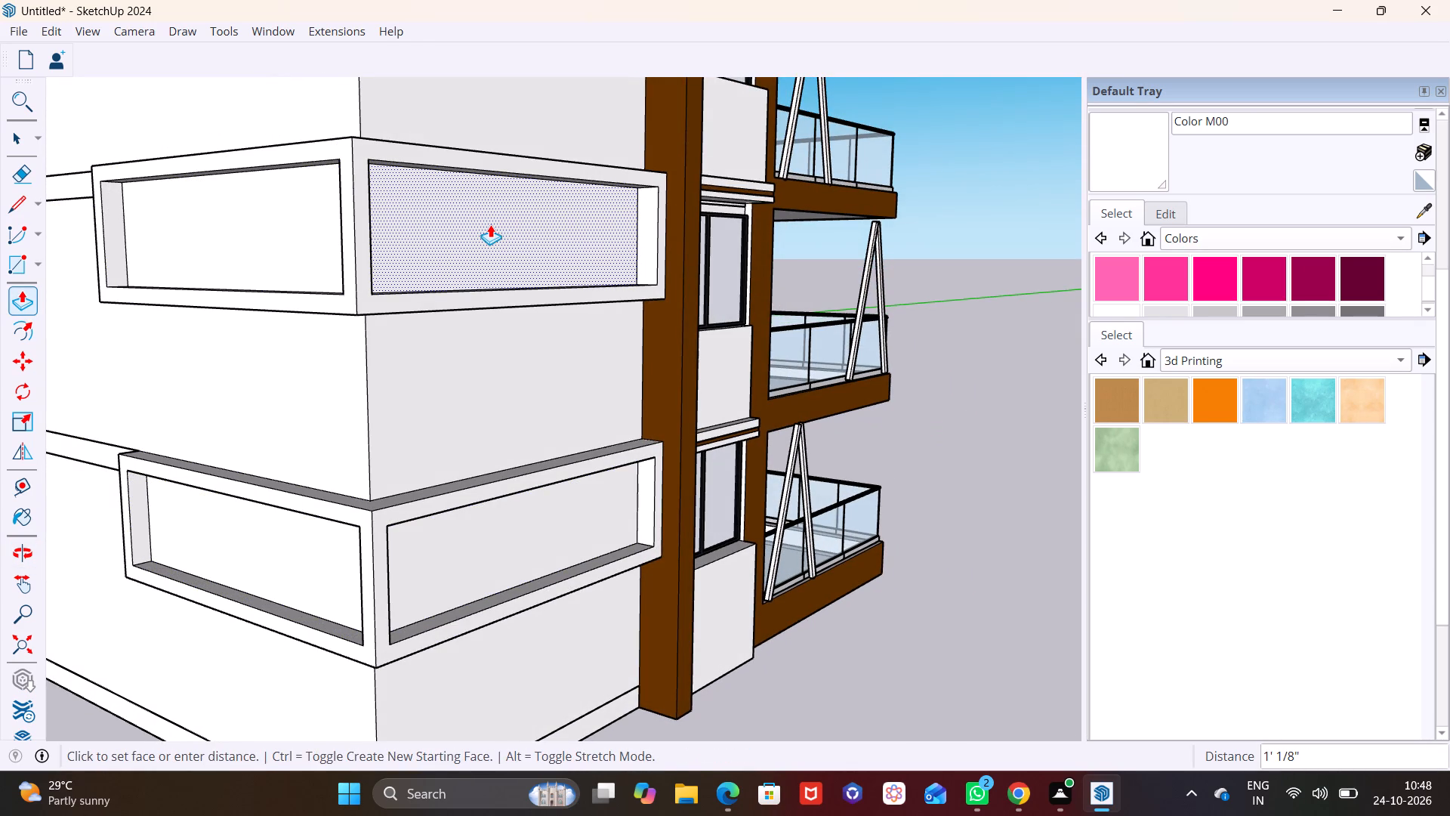
pyautogui.click(490, 224)
# Recess the side and front inset faces of the third-level projecting panel, pushing the front face inward about 9 5/8".
pyautogui.scroll(-9, 471, 302)
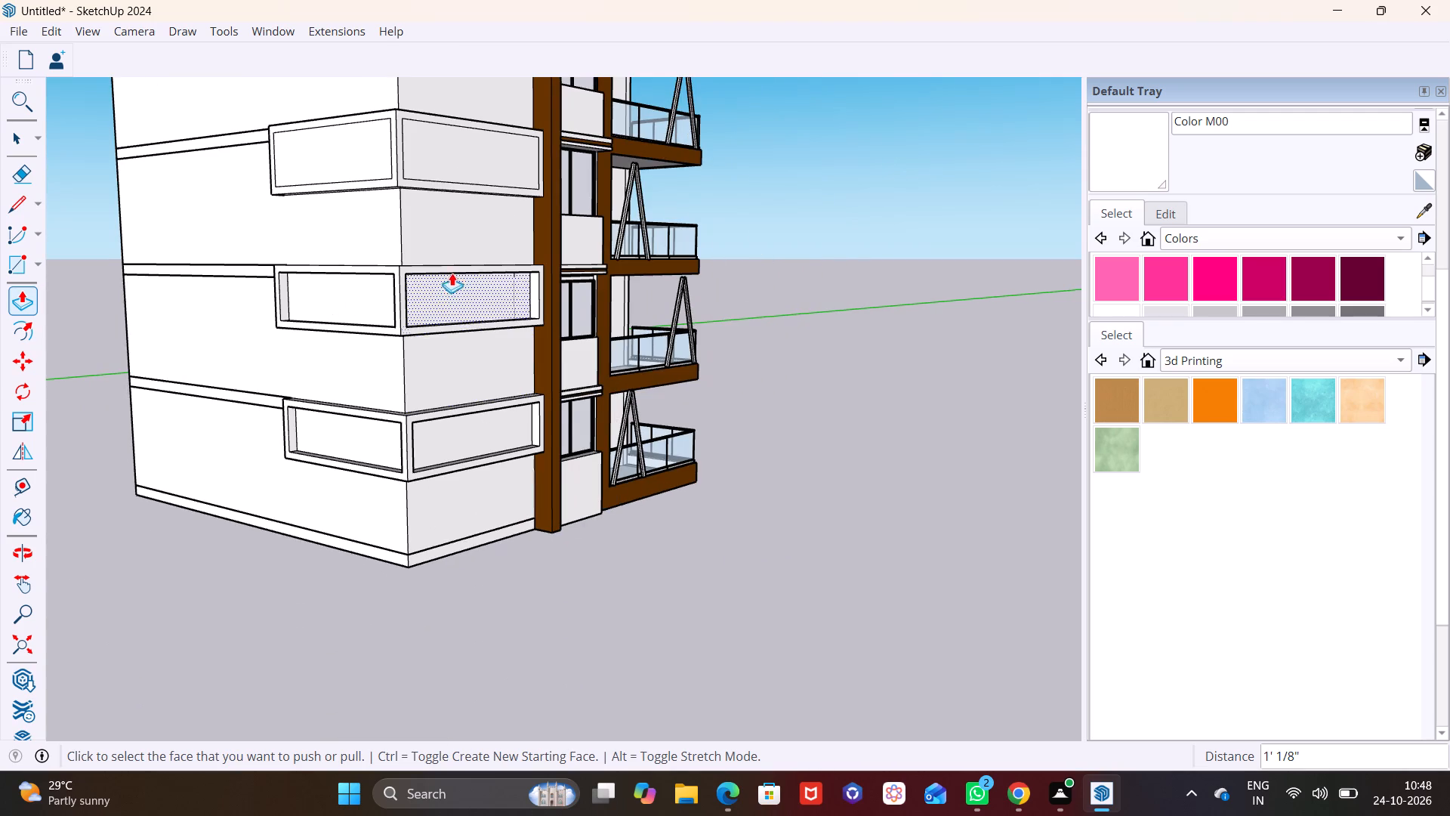
pyautogui.keyDown('shift'); pyautogui.moveTo(443, 323); pyautogui.dragTo(409, 601, button='middle'); pyautogui.keyUp('shift')
pyautogui.moveTo(330, 458); pyautogui.dragTo(320, 433)
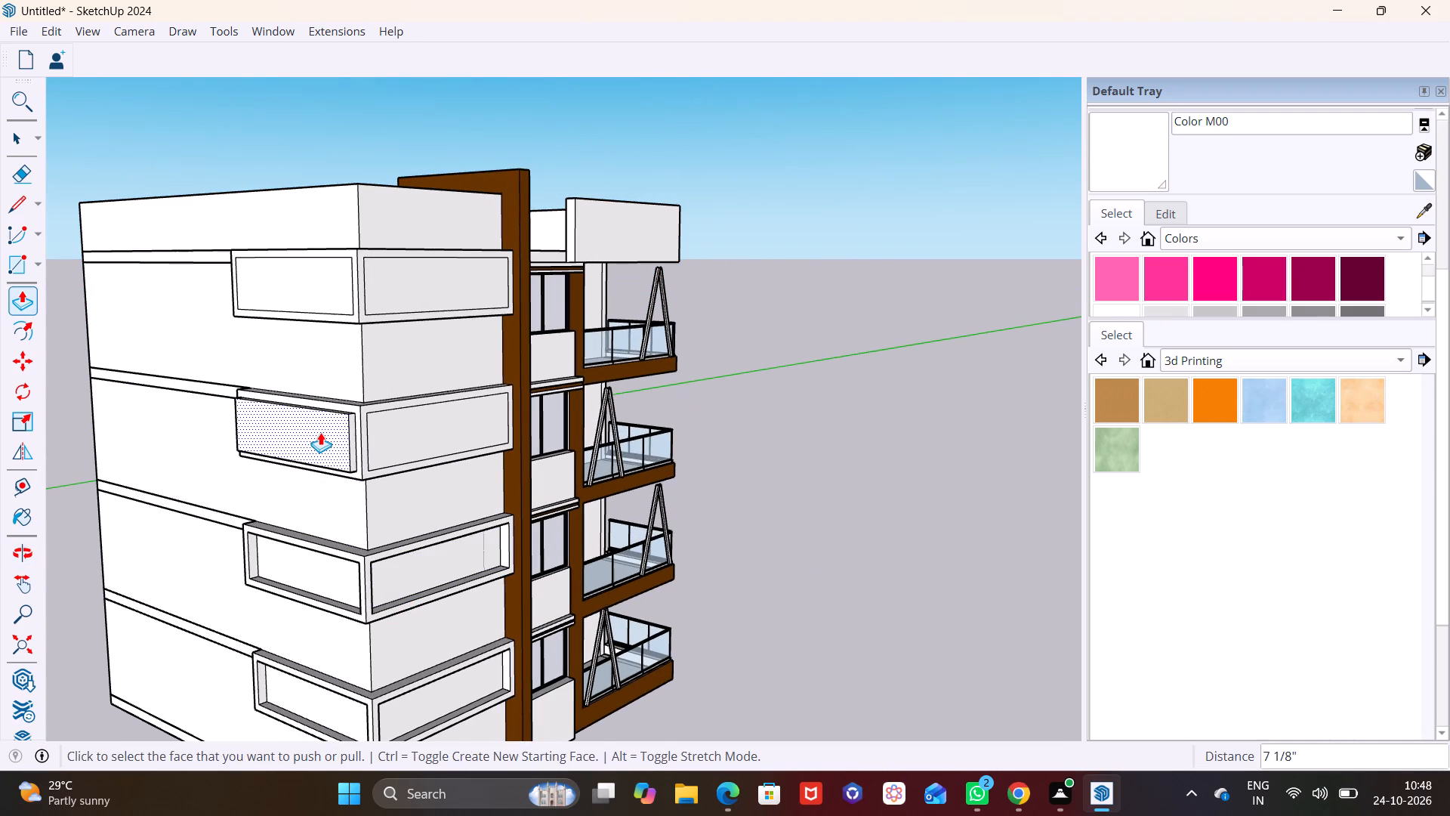
pyautogui.scroll(7, 319, 430)
pyautogui.click(316, 430)
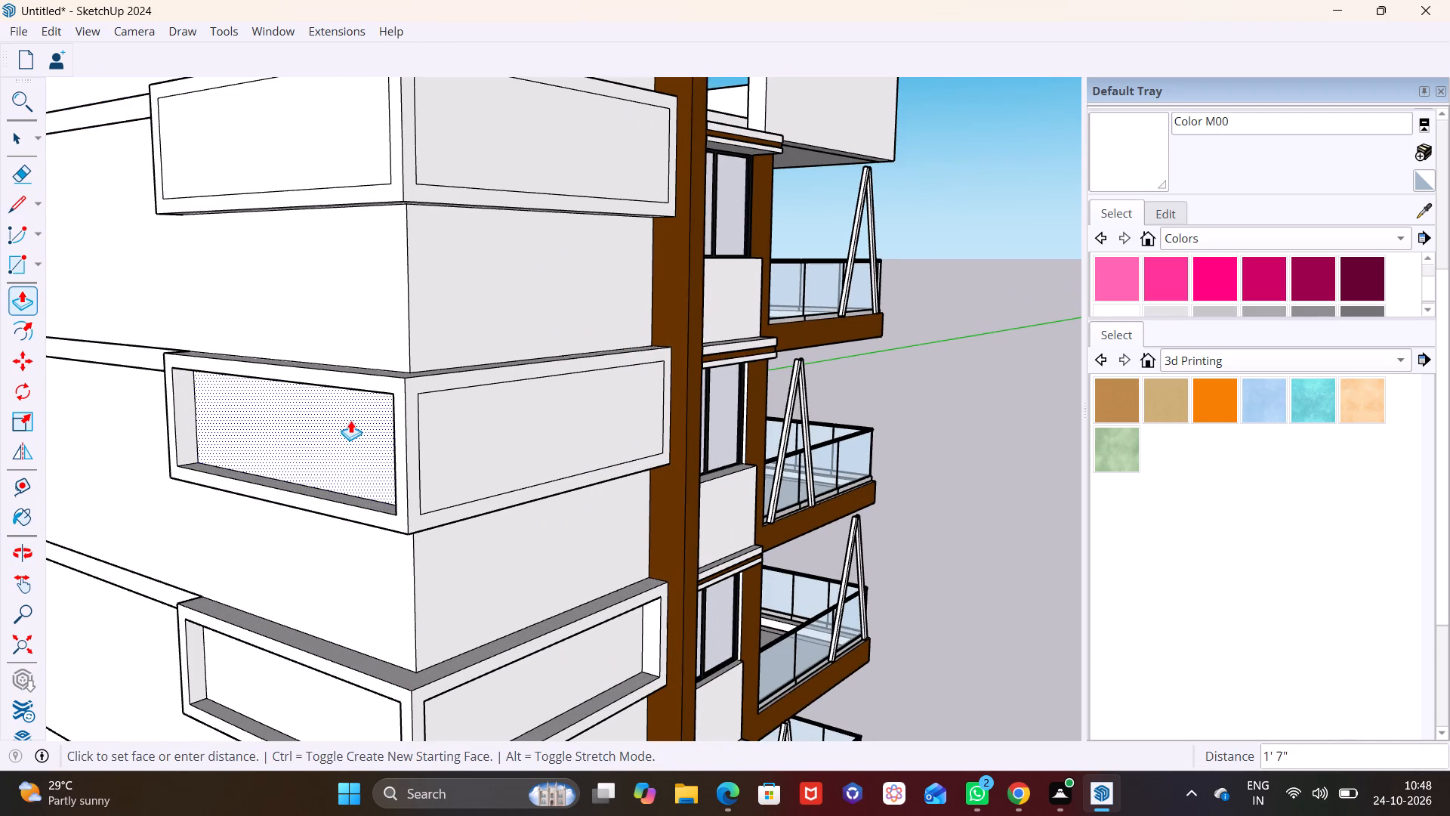
pyautogui.click(350, 420)
pyautogui.click(541, 429)
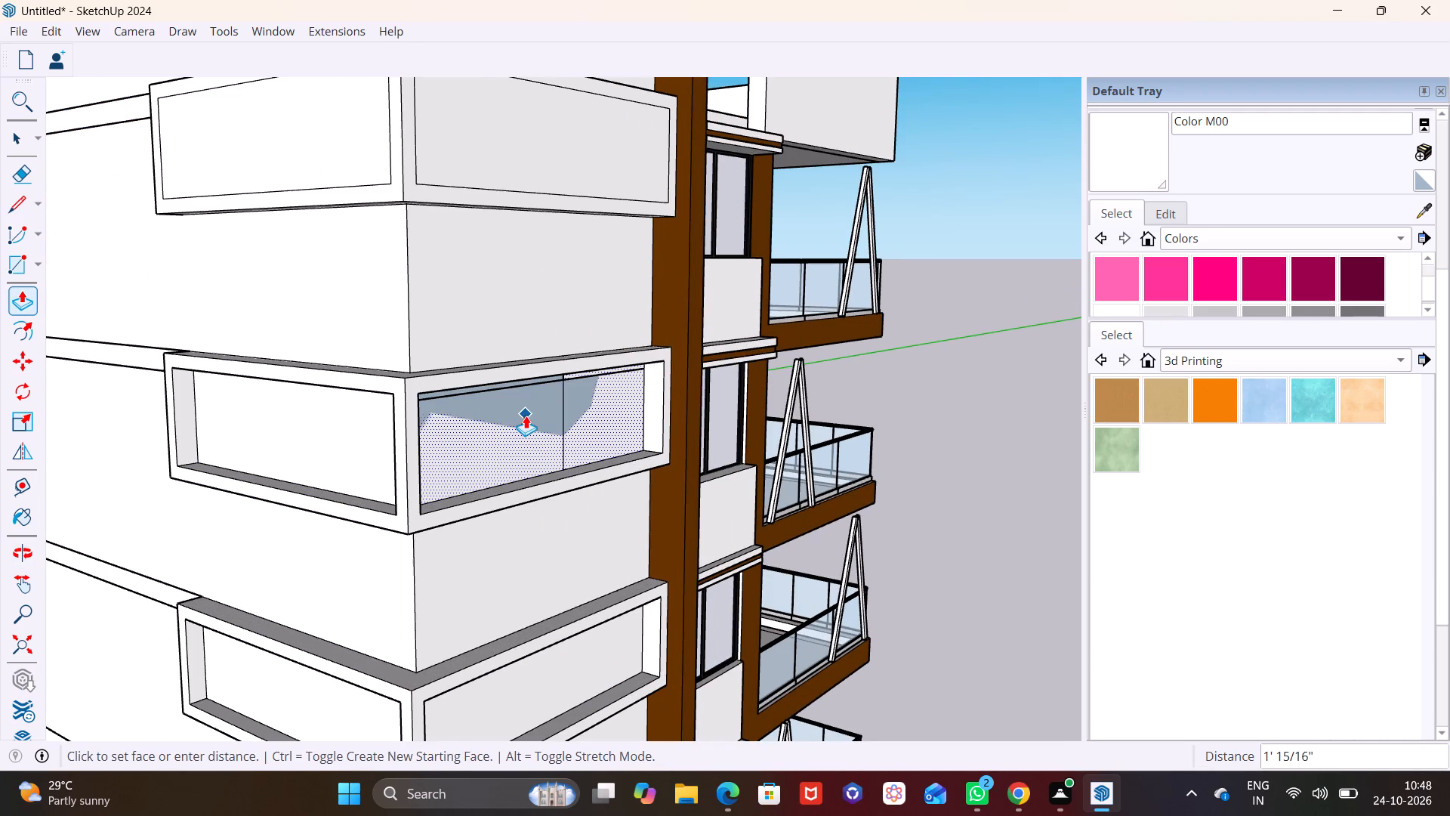
pyautogui.scroll(3, 529, 416)
pyautogui.press('space')
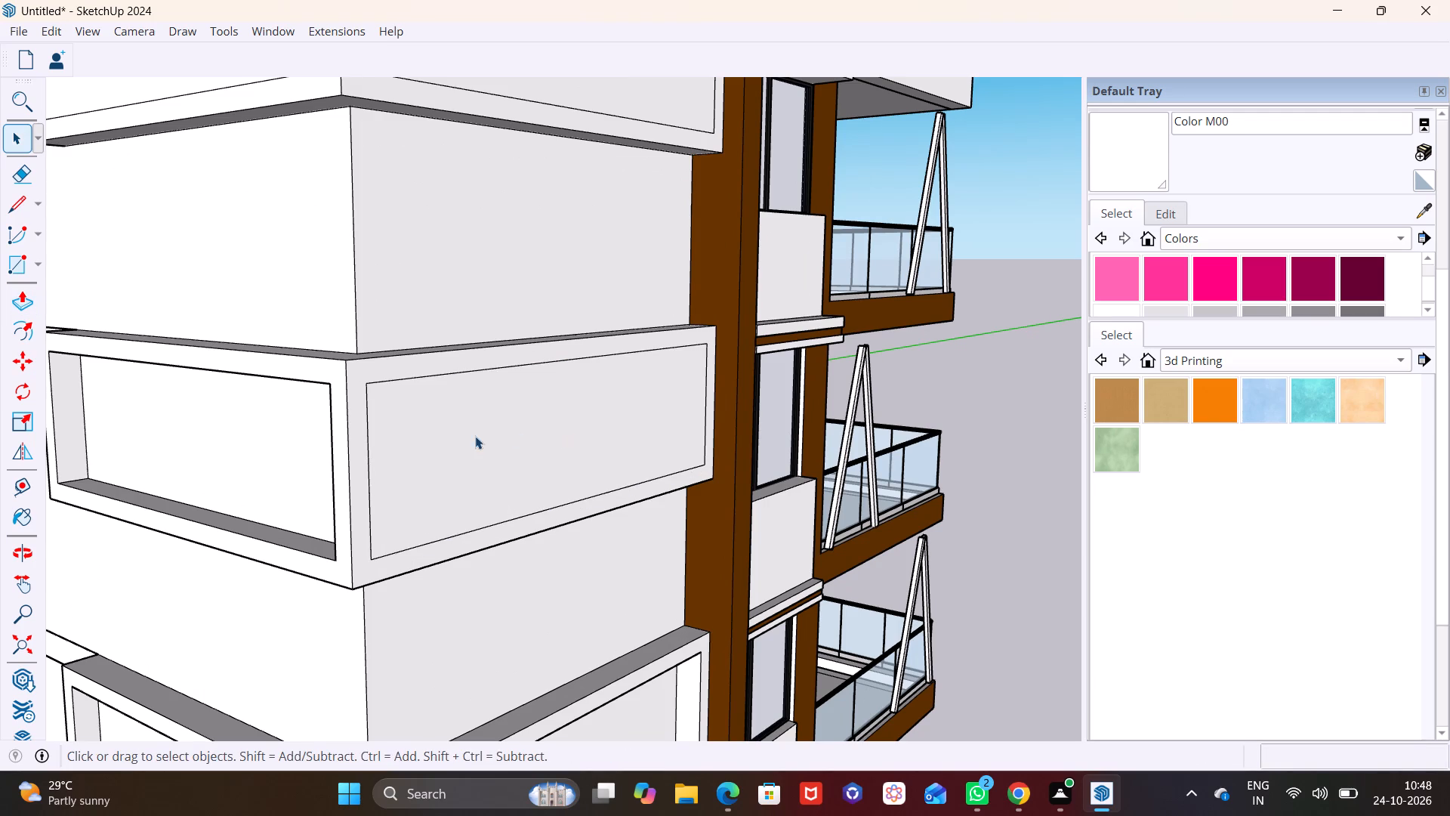
pyautogui.click(475, 436)
pyautogui.click(20, 305)
pyautogui.click(514, 450)
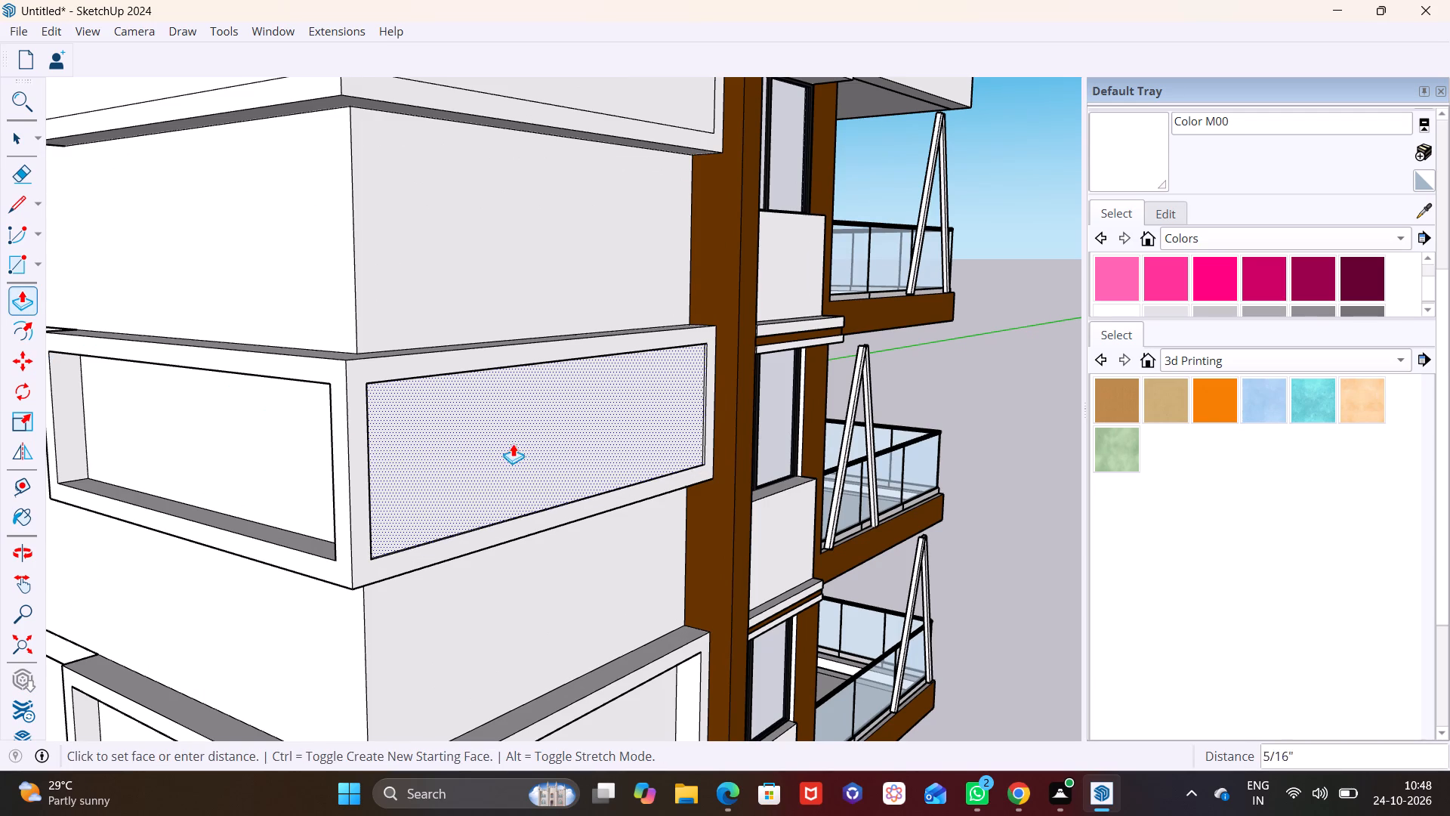
pyautogui.click(495, 438)
pyautogui.scroll(-6, 433, 403)
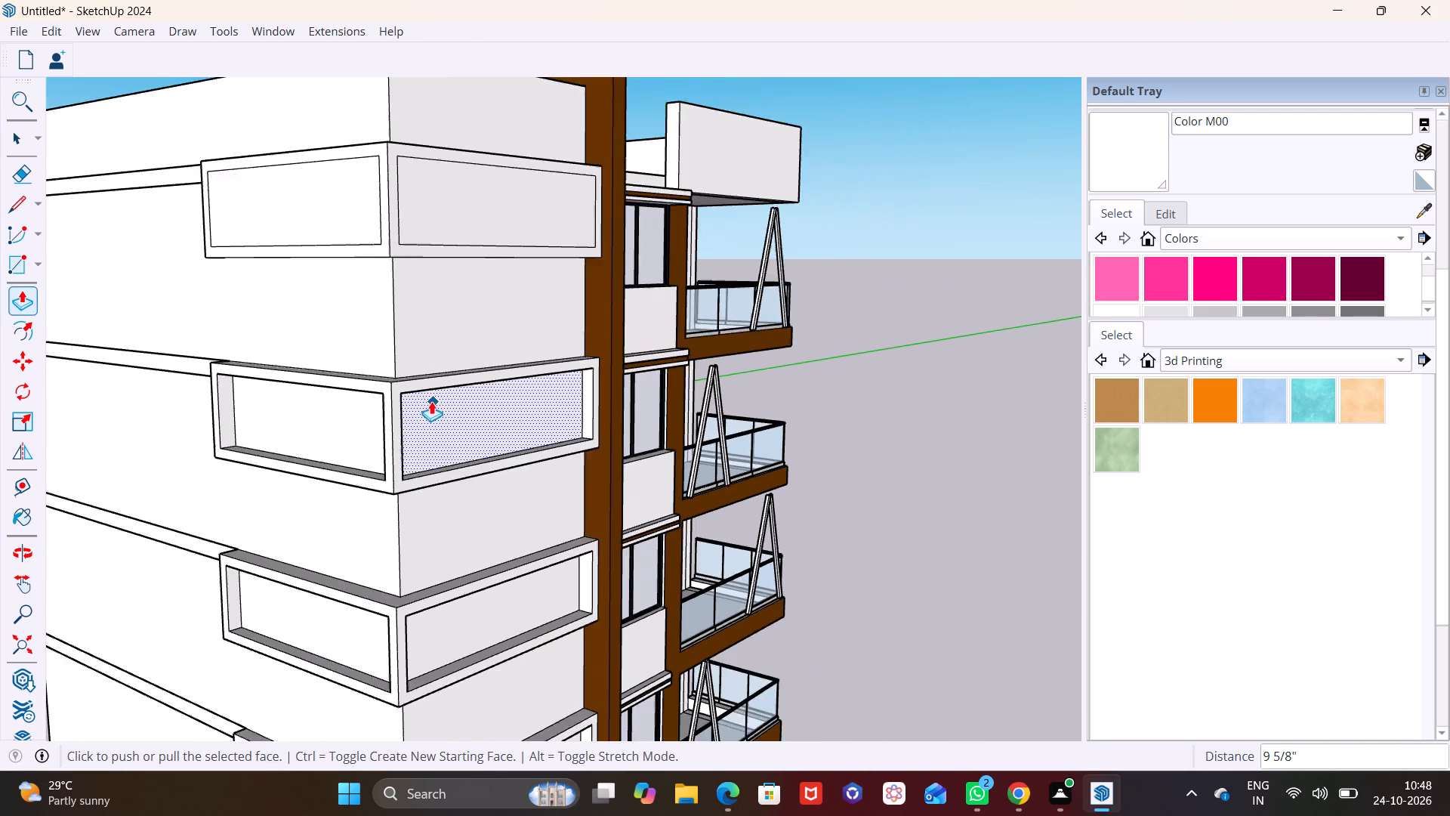
# Push the side inset face of the topmost projecting panel inward about 1' 1 1/2".
pyautogui.scroll(-4, 431, 401)
pyautogui.keyDown('shift'); pyautogui.moveTo(429, 357); pyautogui.dragTo(444, 610, button='middle'); pyautogui.keyUp('shift')
pyautogui.press('space')
pyautogui.click(365, 509)
pyautogui.scroll(1, 361, 505)
pyautogui.moveTo(361, 505); pyautogui.dragTo(356, 475, button='middle')
pyautogui.scroll(3, 366, 498)
pyautogui.click(26, 298)
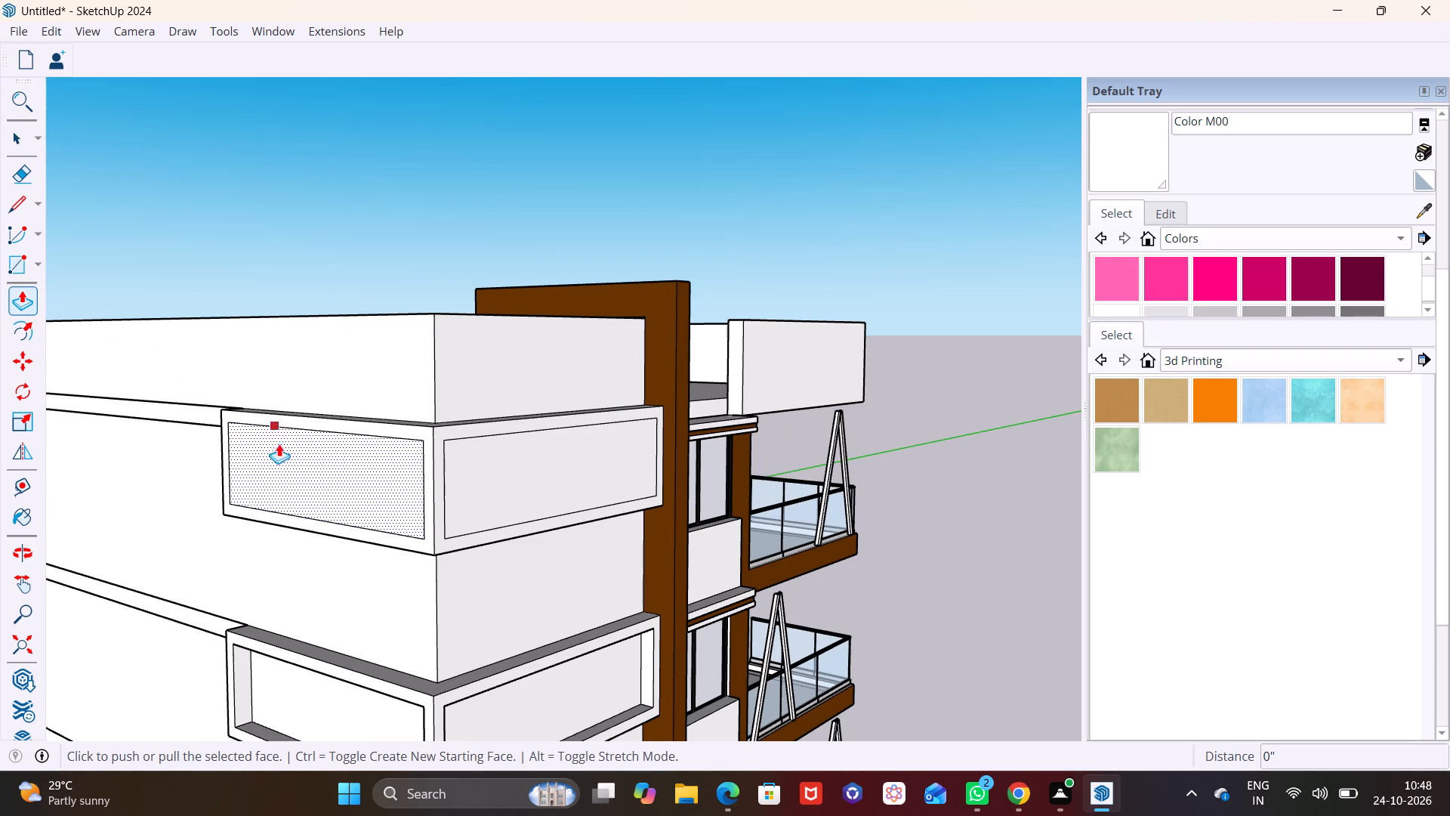
pyautogui.click(298, 487)
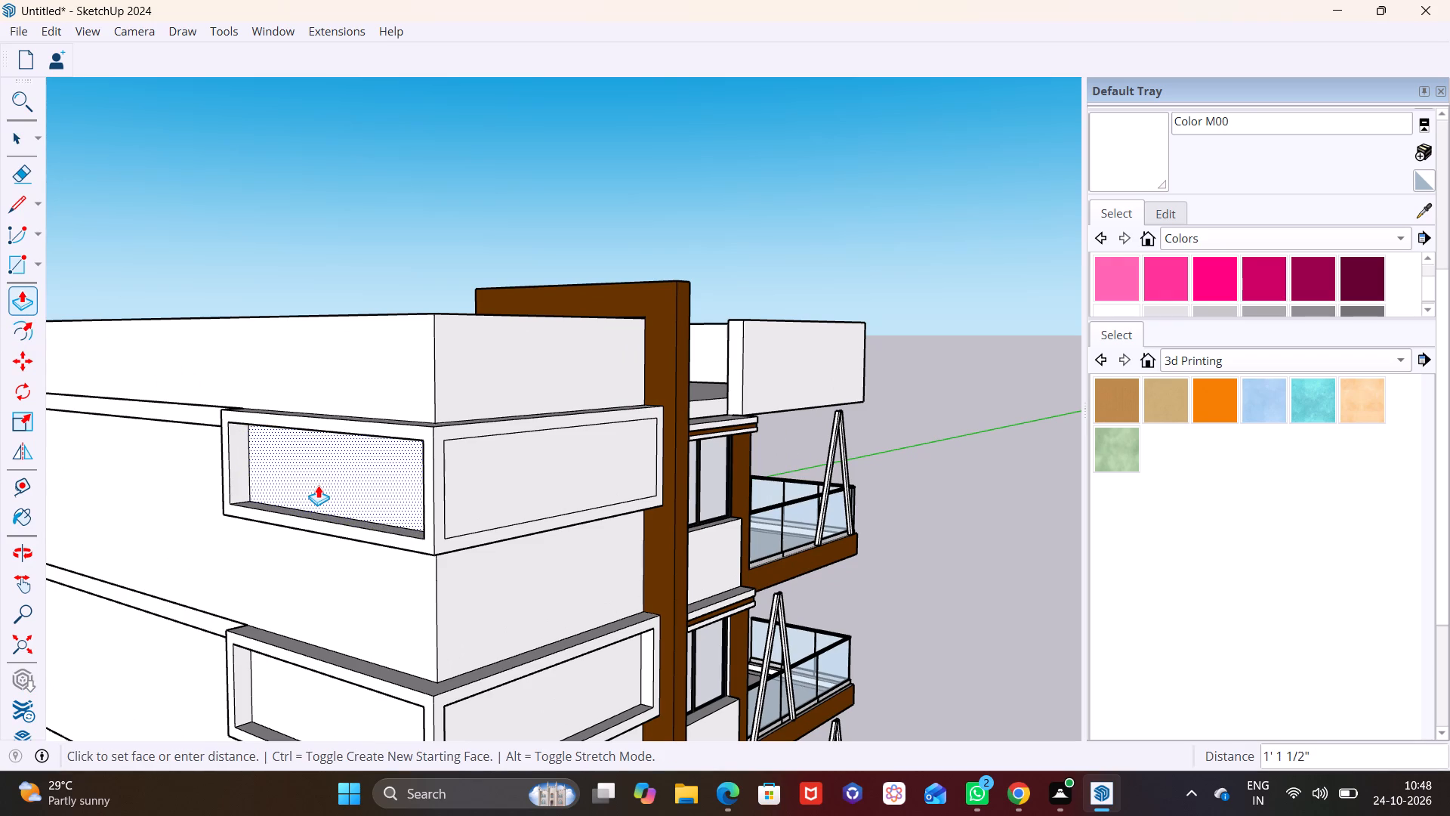
pyautogui.click(318, 485)
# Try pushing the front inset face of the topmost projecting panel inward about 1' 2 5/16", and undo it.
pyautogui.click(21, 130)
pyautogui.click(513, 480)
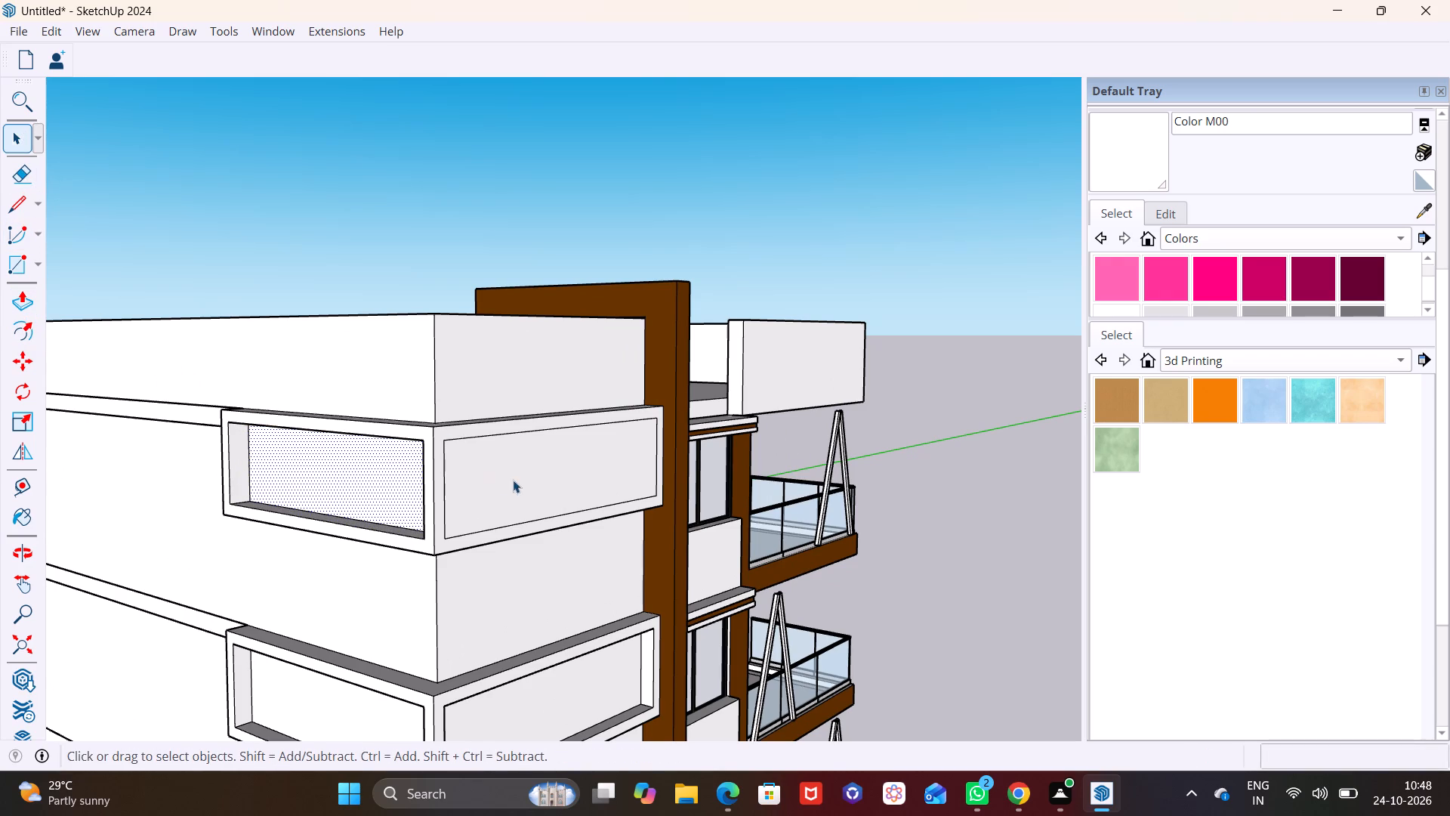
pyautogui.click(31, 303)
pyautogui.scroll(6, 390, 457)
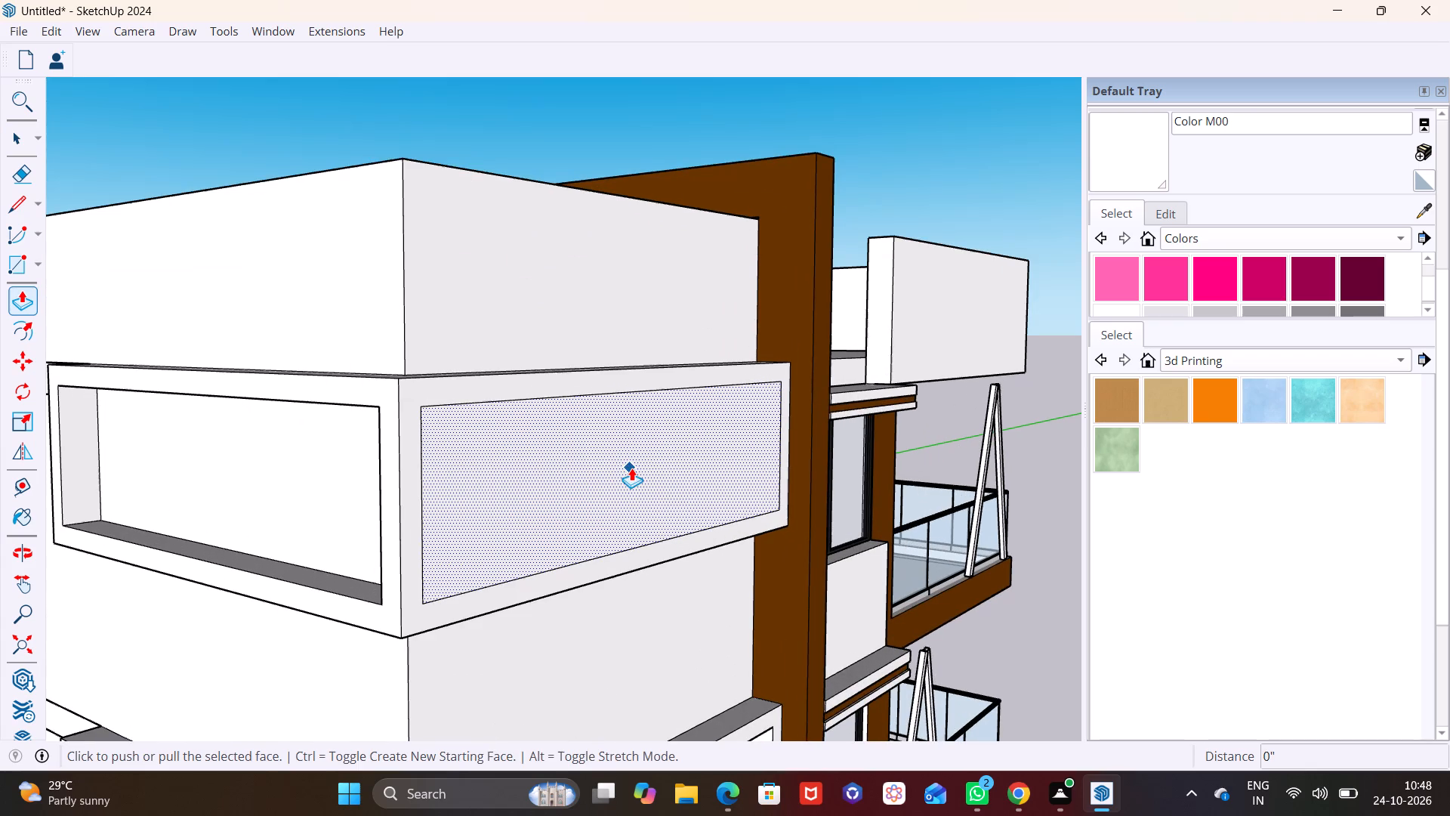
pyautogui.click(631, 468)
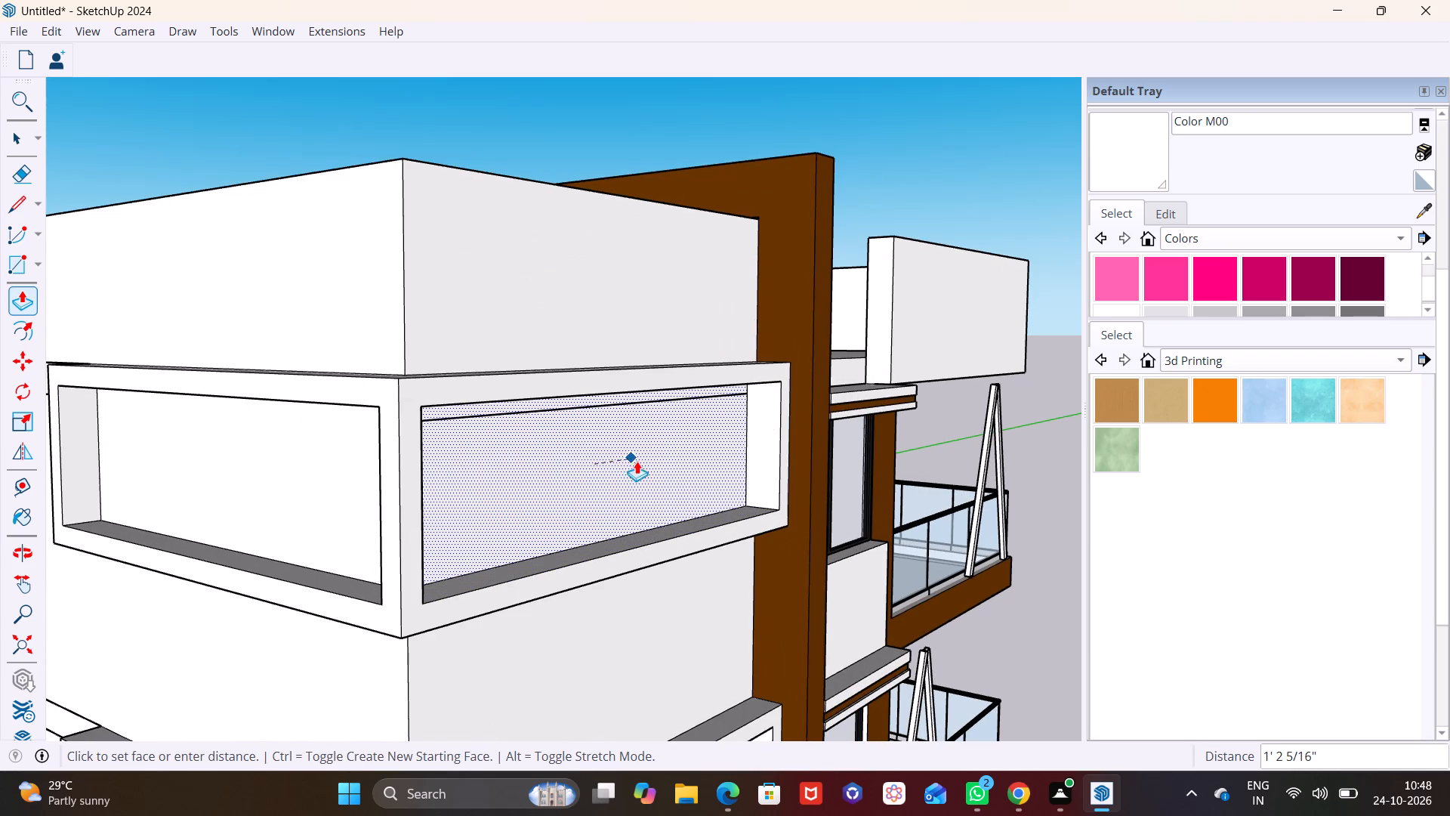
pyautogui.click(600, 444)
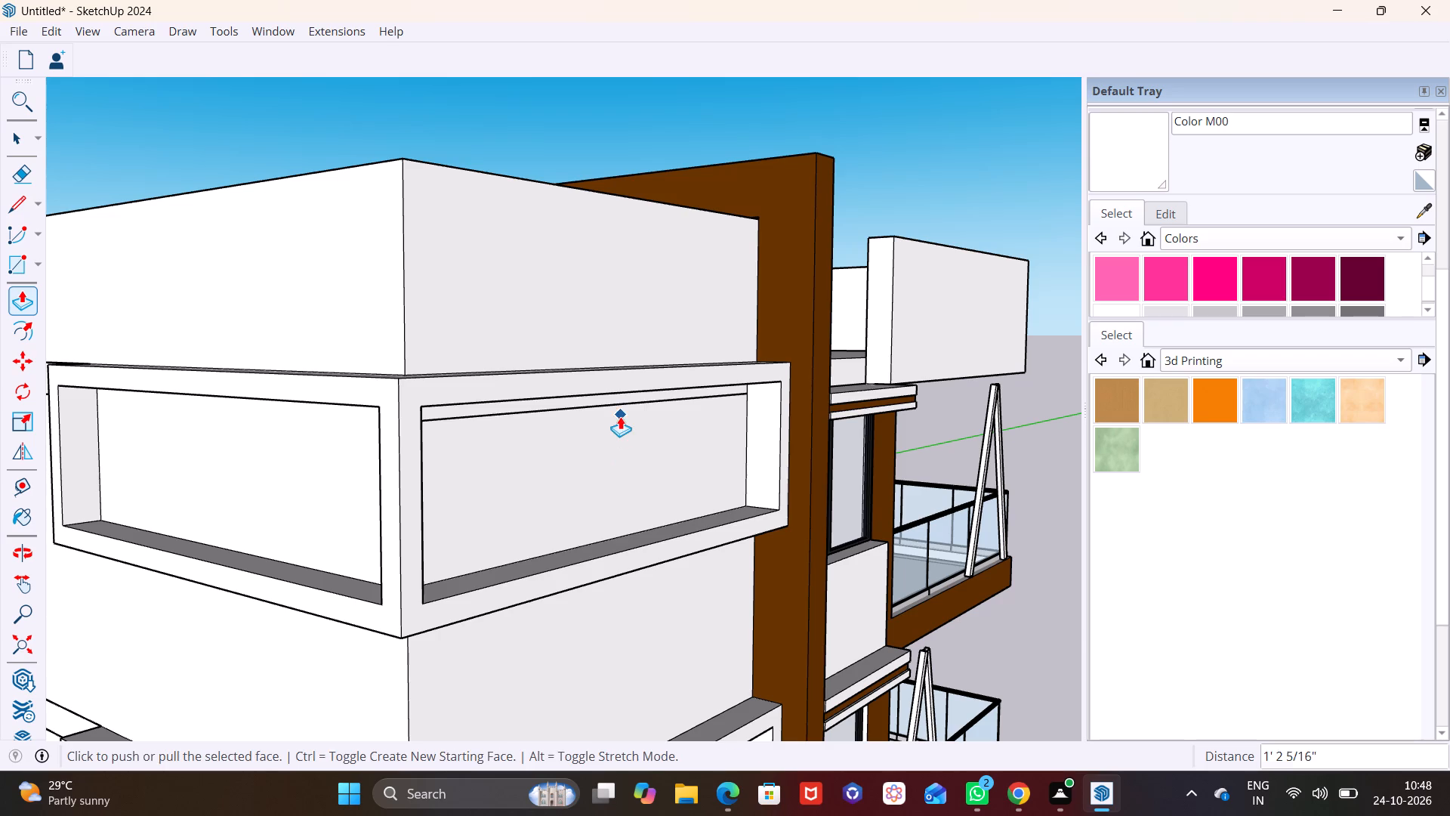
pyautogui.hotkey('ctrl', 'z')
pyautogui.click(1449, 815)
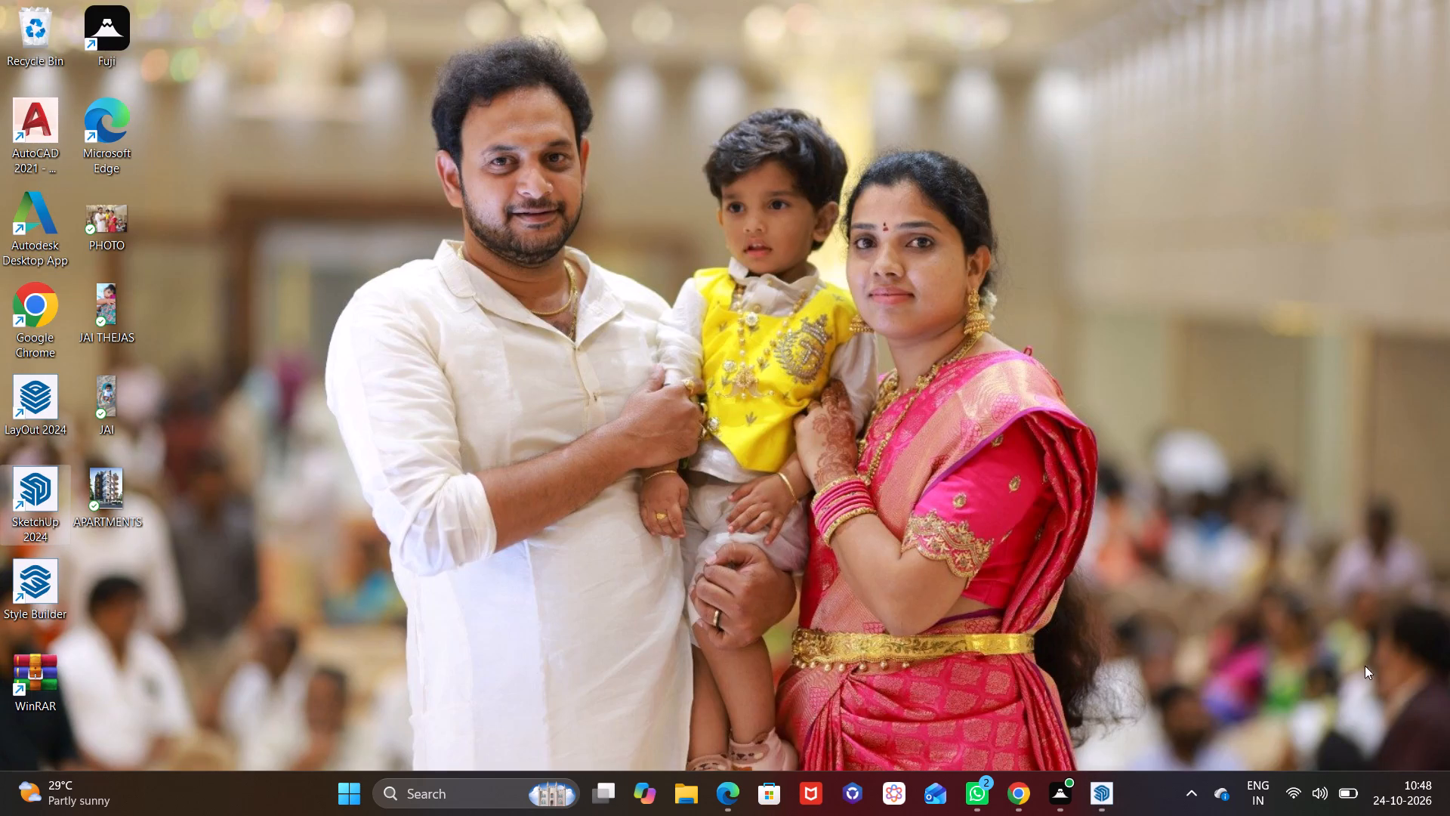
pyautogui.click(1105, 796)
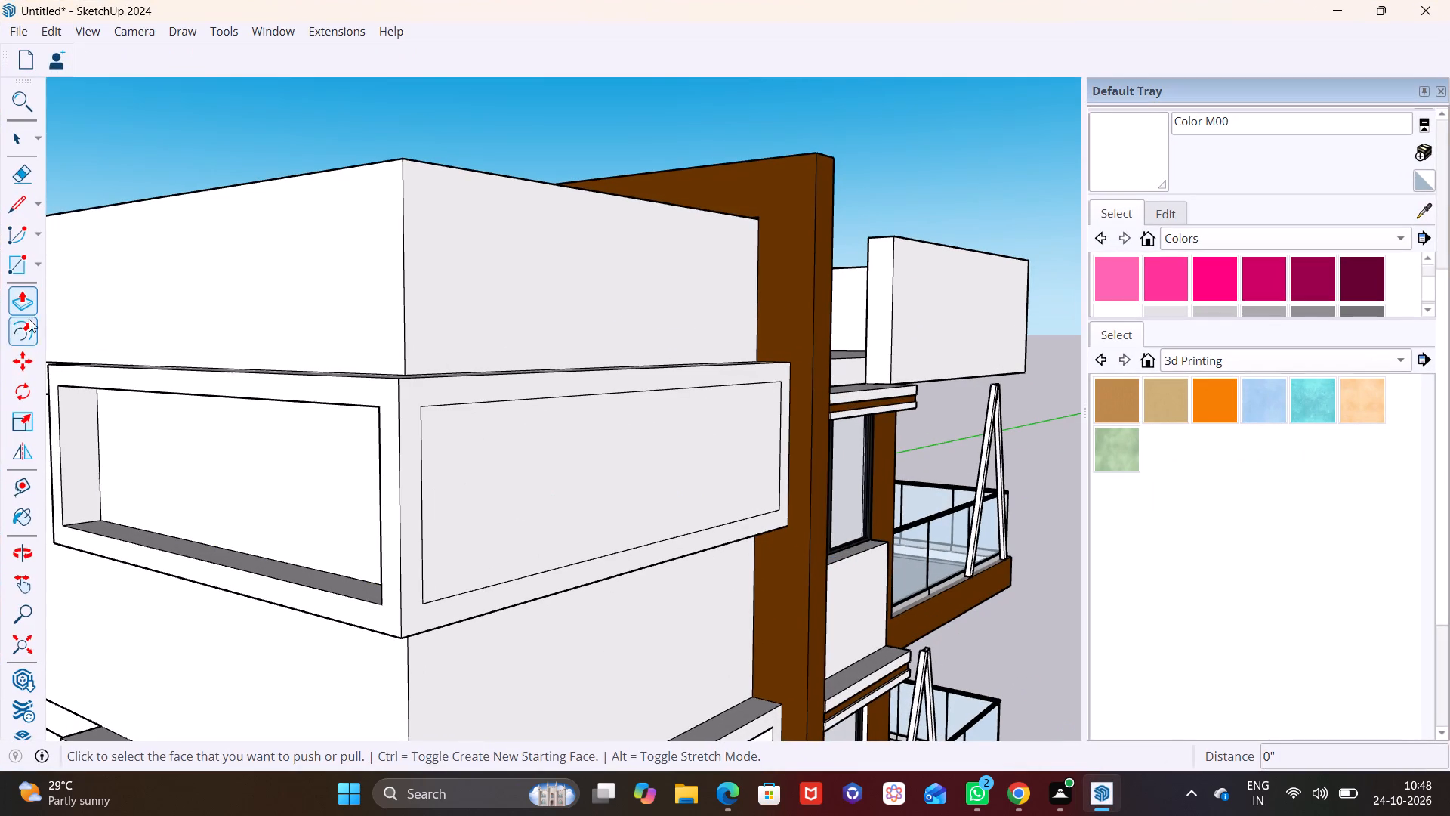
# Push the front inset face of the topmost projecting panel inward to form a recess within its frame.
pyautogui.click(21, 148)
pyautogui.click(526, 497)
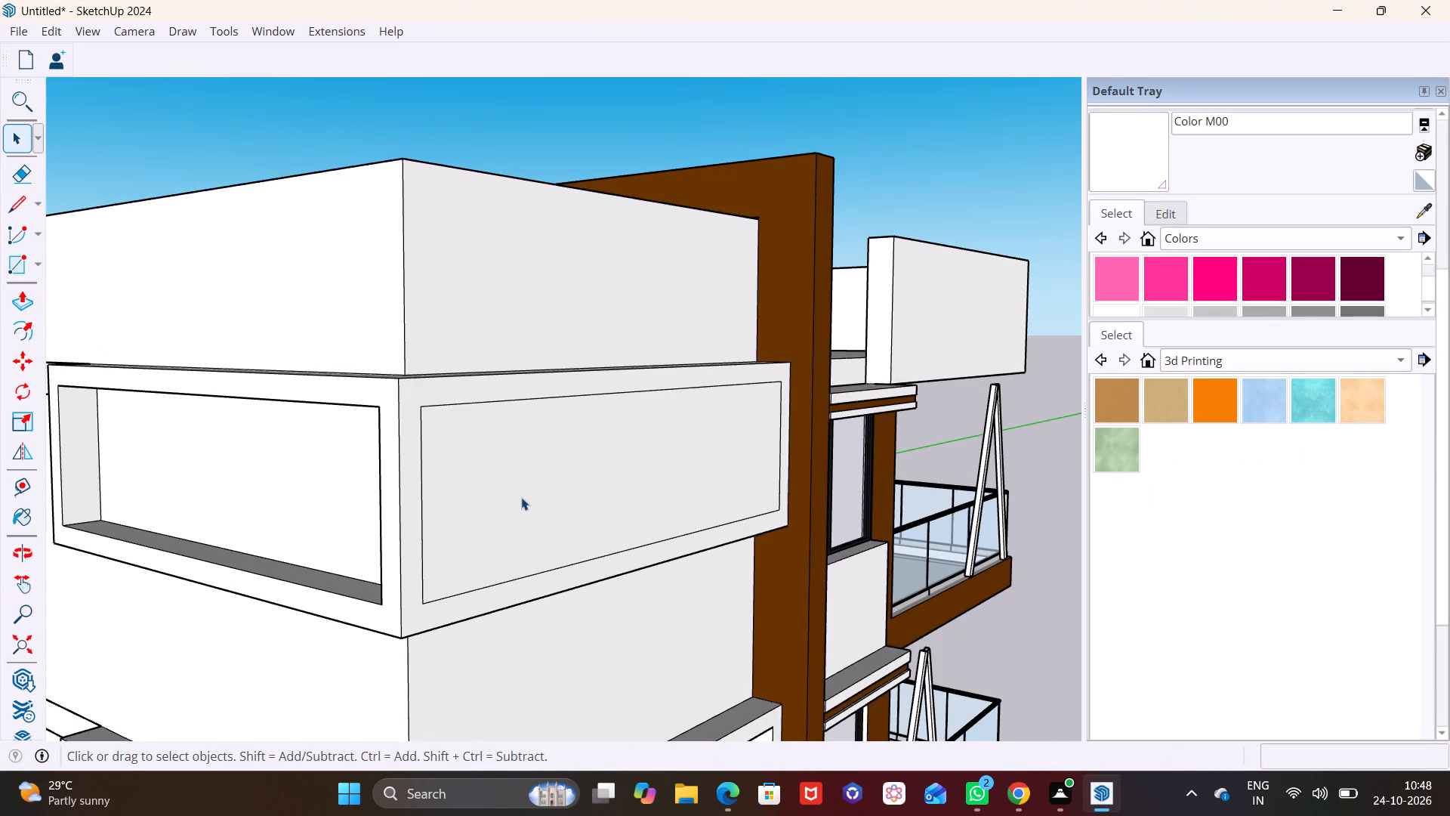
pyautogui.click(19, 289)
pyautogui.click(629, 471)
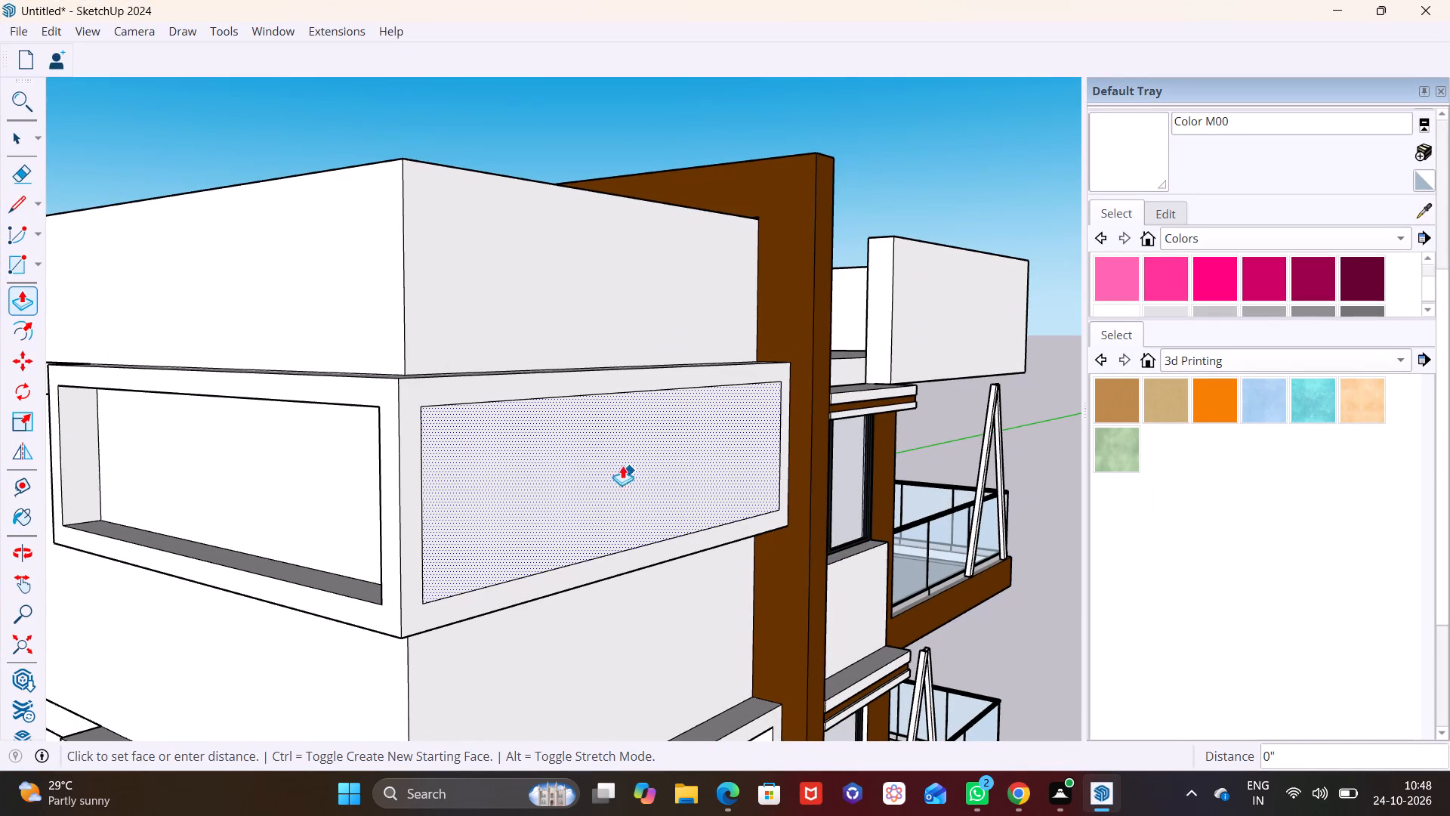
pyautogui.click(606, 457)
pyautogui.press('space')
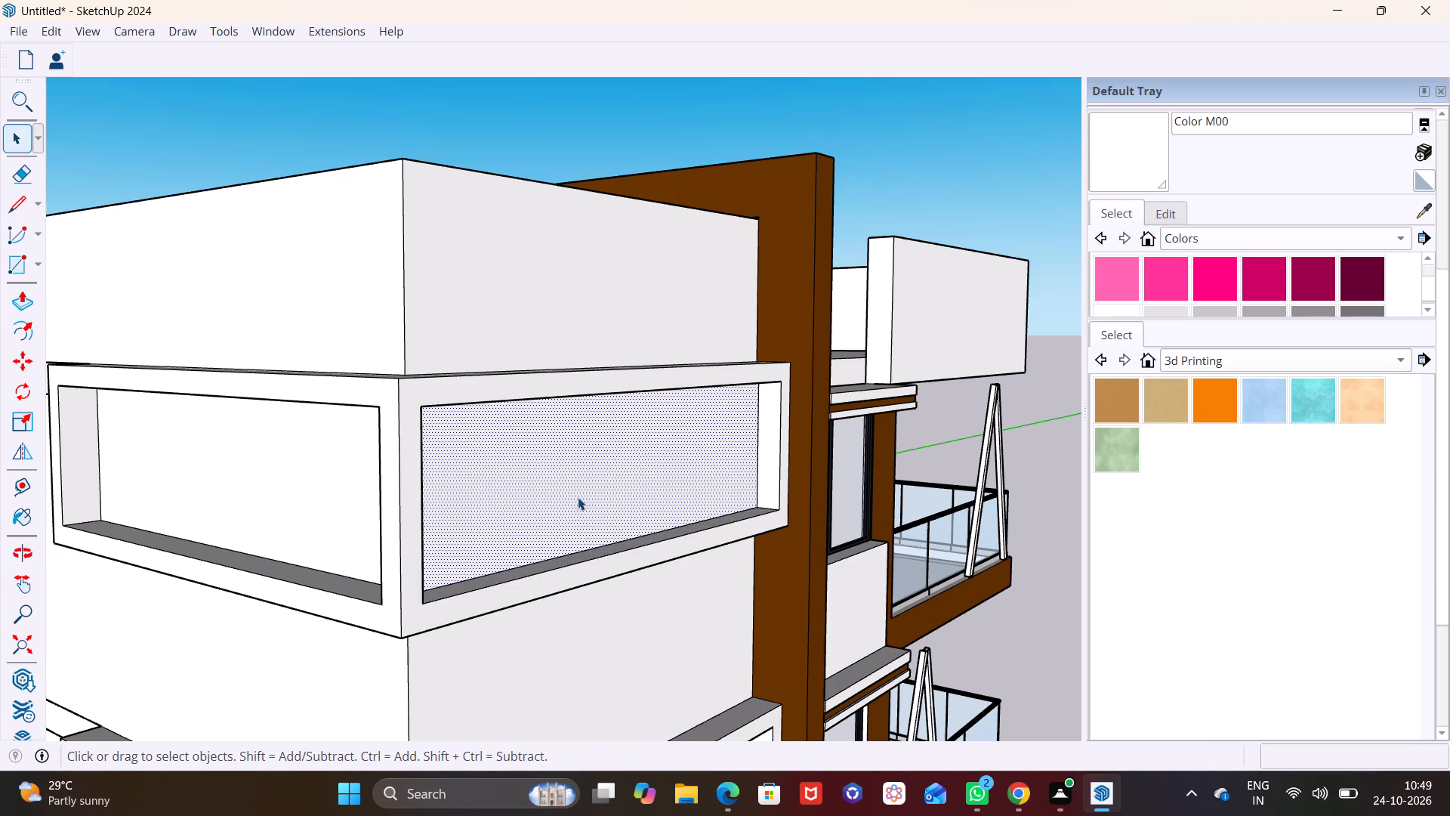
# Draw a 7" line on the topmost panel's side frame, from the recess's upper corner to the panel's vertical corner edge.
pyautogui.scroll(-2, 576, 497)
pyautogui.moveTo(467, 520); pyautogui.dragTo(304, 515, button='middle')
pyautogui.scroll(5, 214, 447)
pyautogui.moveTo(290, 440); pyautogui.dragTo(282, 442, button='middle')
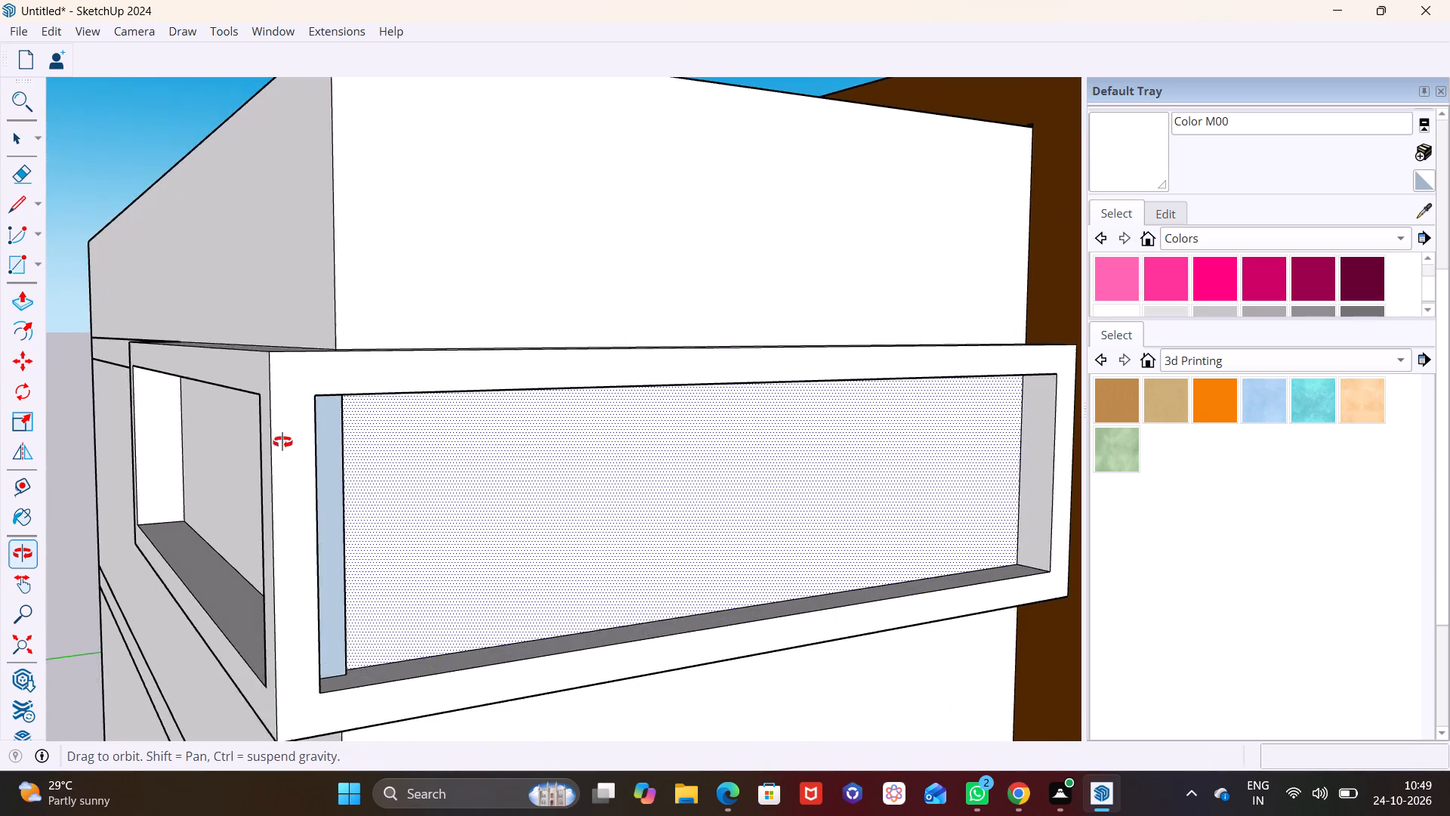
pyautogui.moveTo(282, 442); pyautogui.dragTo(723, 505, button='middle')
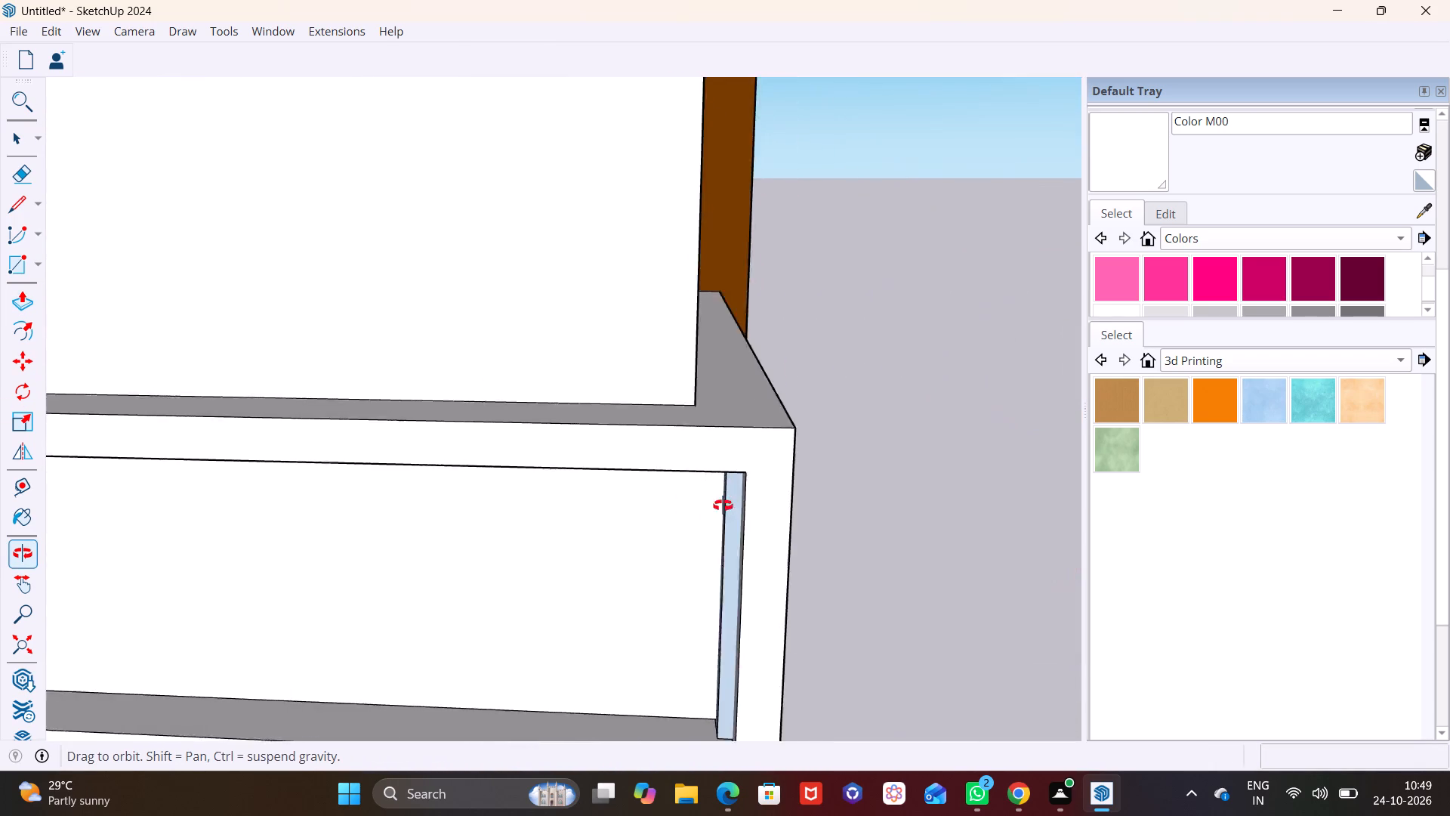
pyautogui.moveTo(723, 505); pyautogui.dragTo(756, 502, button='middle')
pyautogui.moveTo(788, 515); pyautogui.dragTo(795, 521)
pyautogui.scroll(-5, 794, 520)
pyautogui.moveTo(813, 549); pyautogui.dragTo(713, 529, button='middle')
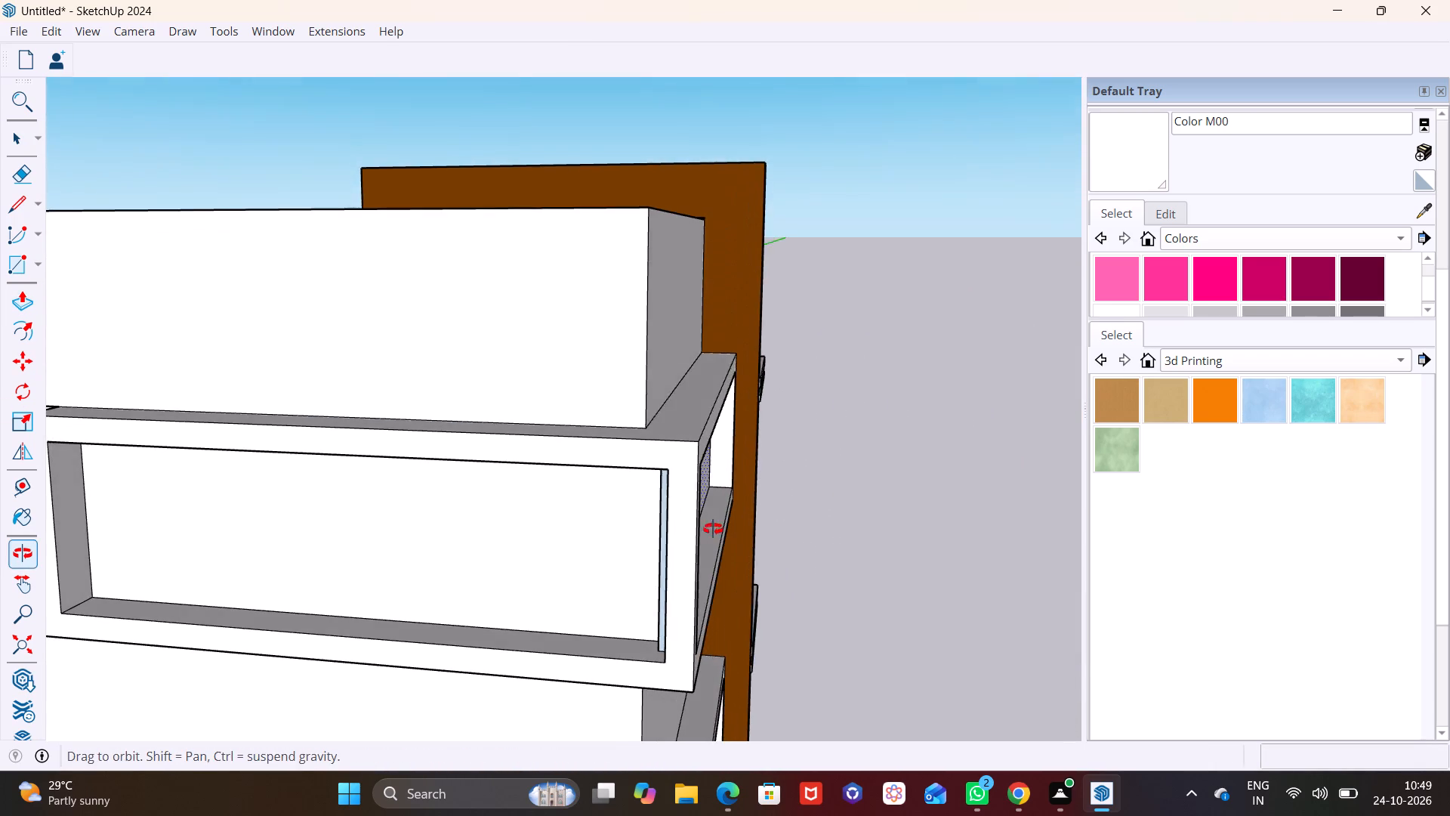
pyautogui.moveTo(713, 529); pyautogui.dragTo(708, 526, button='middle')
pyautogui.click(17, 212)
pyautogui.scroll(3, 788, 490)
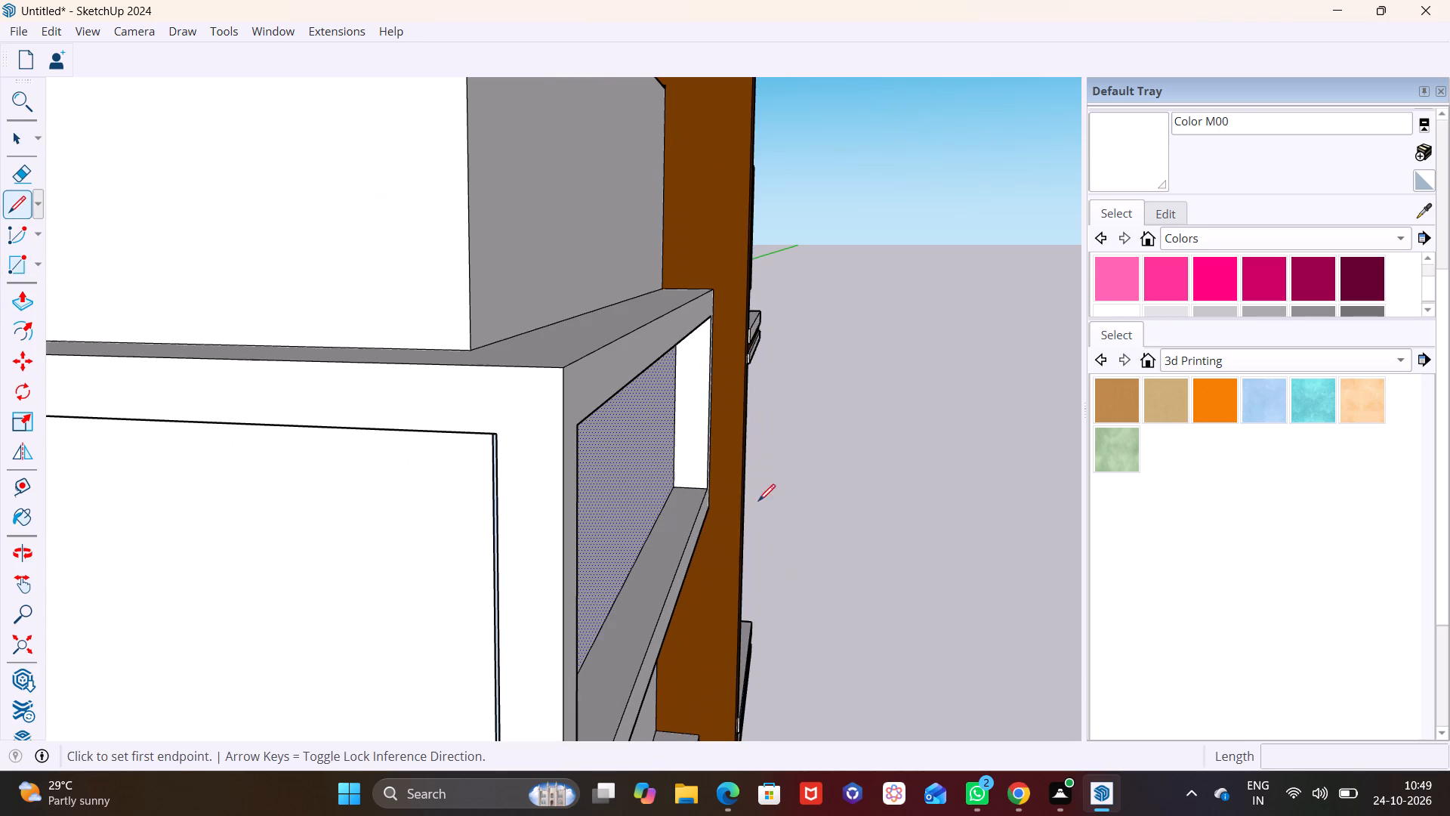
pyautogui.click(495, 431)
pyautogui.click(563, 434)
# Complete the topmost panel's corner post outline with lines from the front recess's upper corner and both recesses' lower corners to the vertical edge.
pyautogui.scroll(1, 578, 444)
pyautogui.moveTo(578, 444); pyautogui.dragTo(310, 451, button='middle')
pyautogui.click(490, 436)
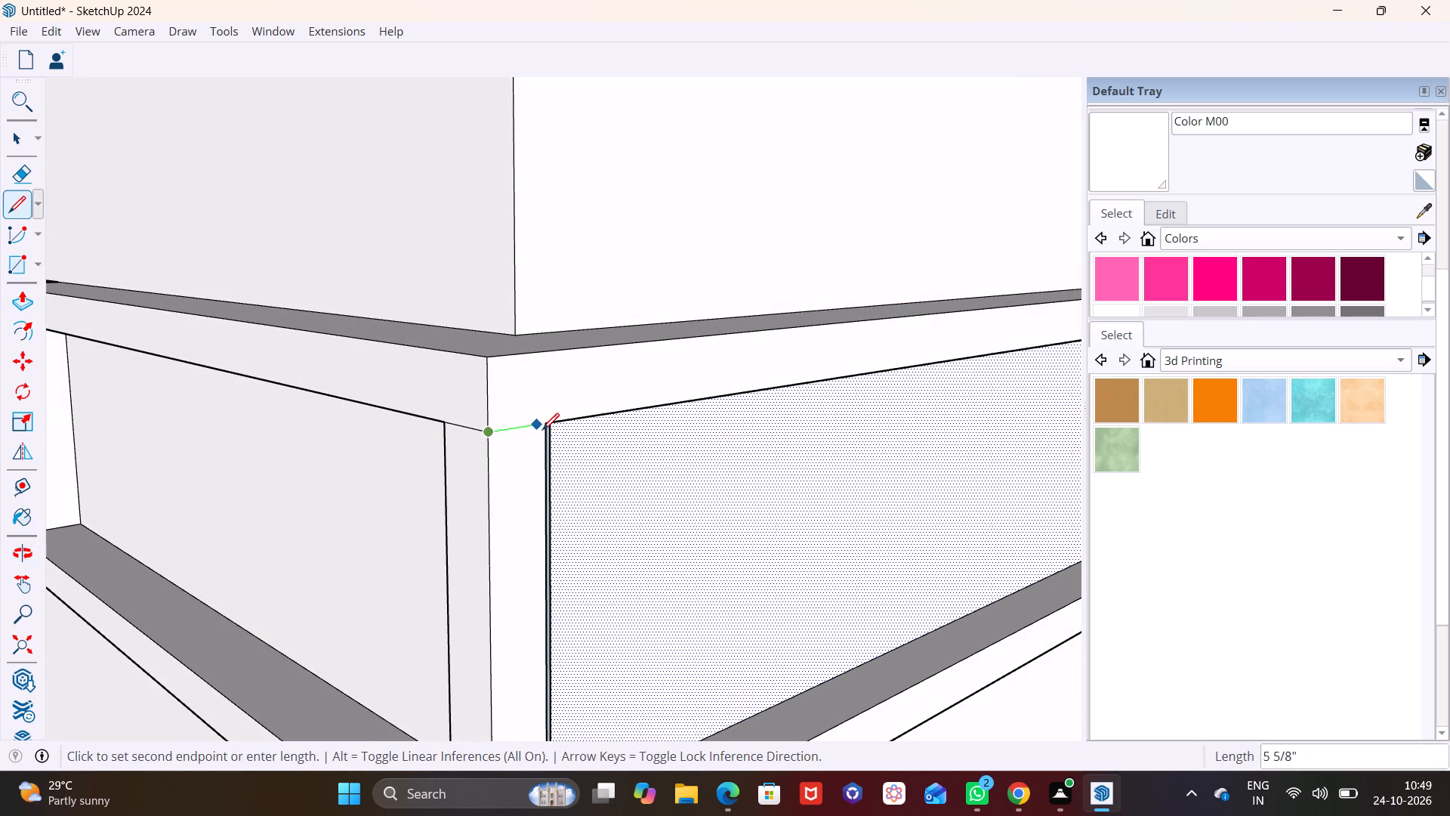
pyautogui.click(545, 428)
pyautogui.scroll(-7, 572, 474)
pyautogui.moveTo(62, 0); pyautogui.dragTo(21, 0, button='middle')
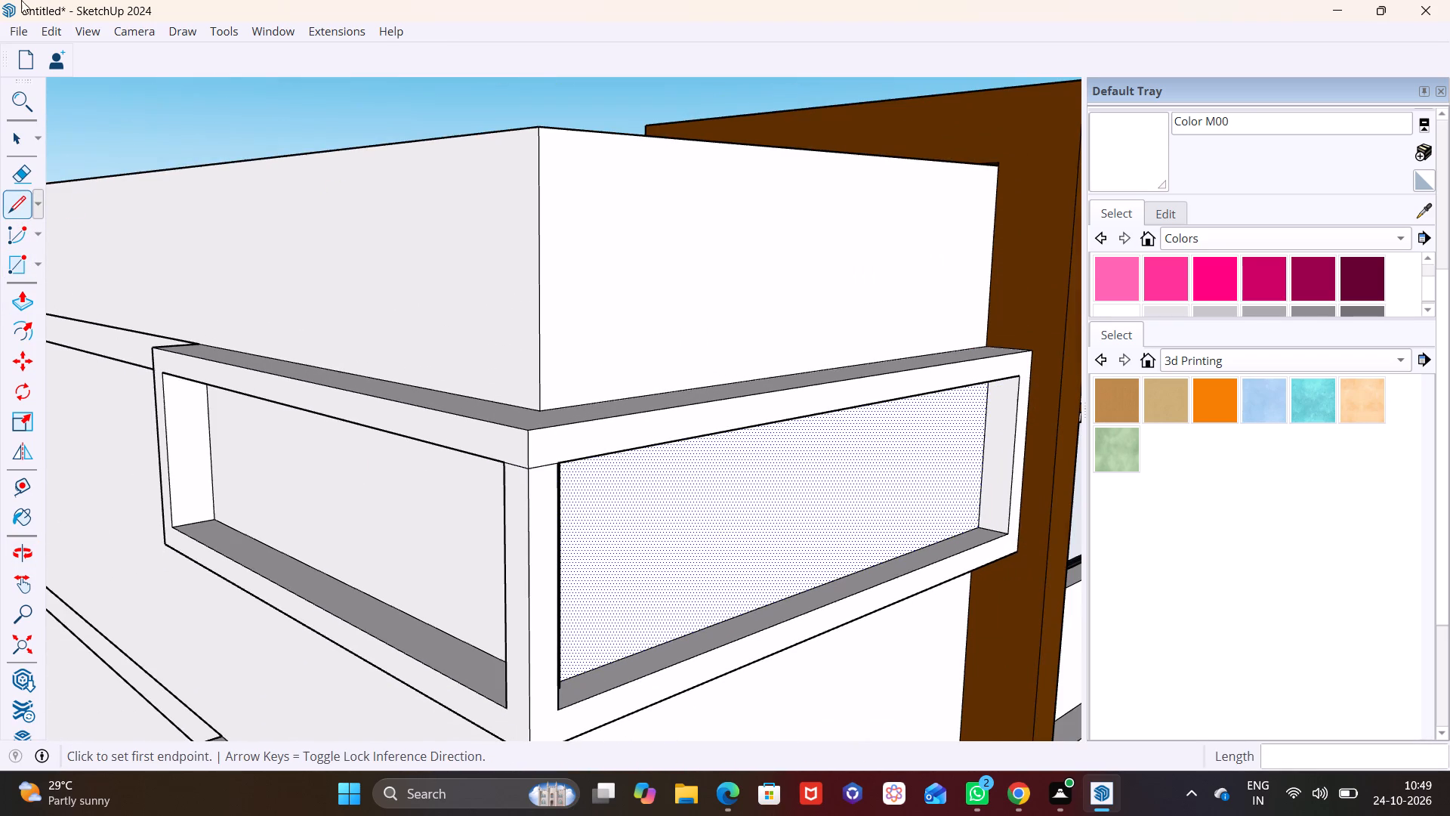
pyautogui.scroll(-3, 86, 286)
pyautogui.keyDown('shift'); pyautogui.moveTo(380, 481); pyautogui.dragTo(375, 314, button='middle'); pyautogui.keyUp('shift')
pyautogui.scroll(12, 357, 363)
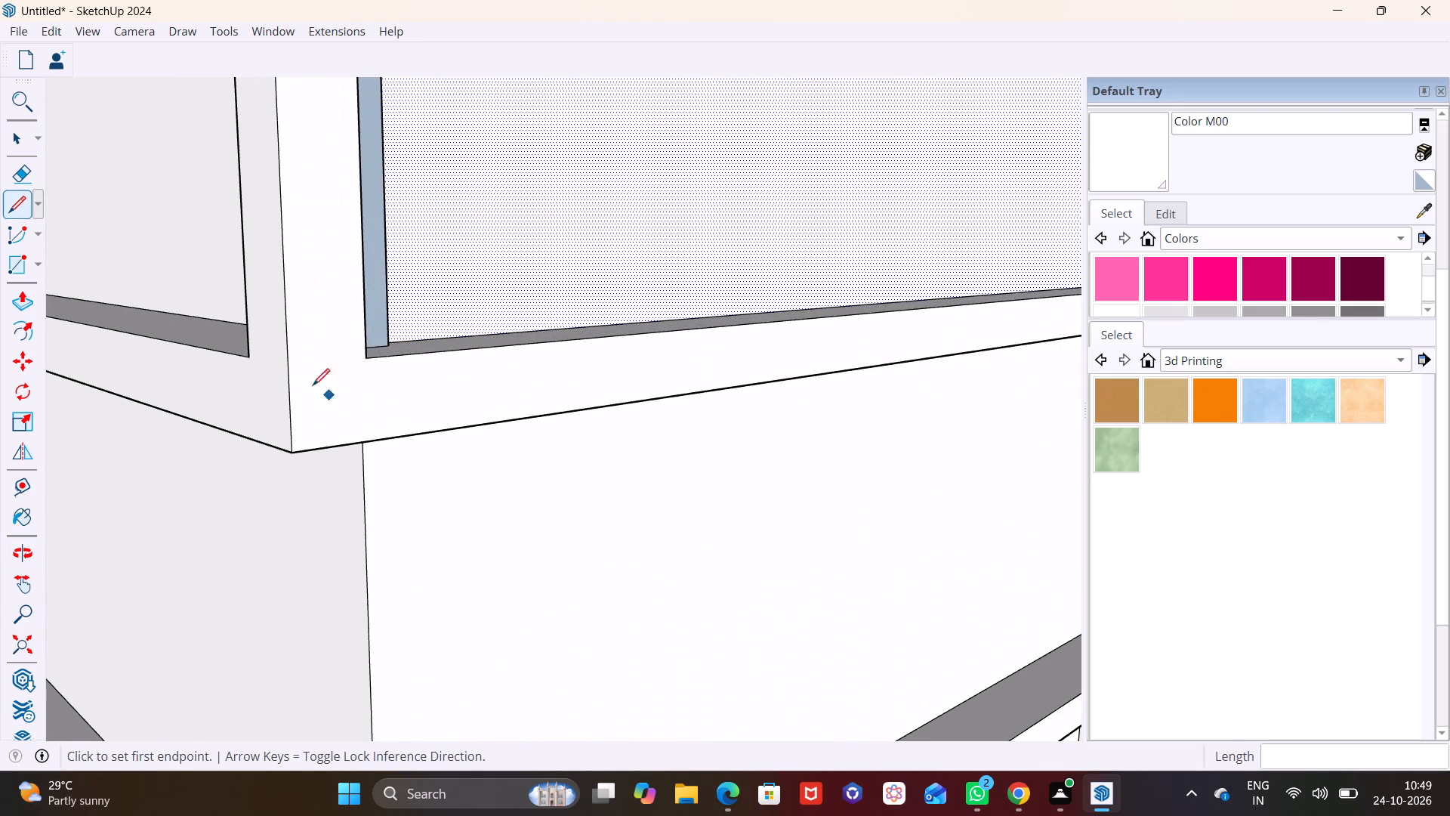
pyautogui.click(245, 360)
pyautogui.click(288, 361)
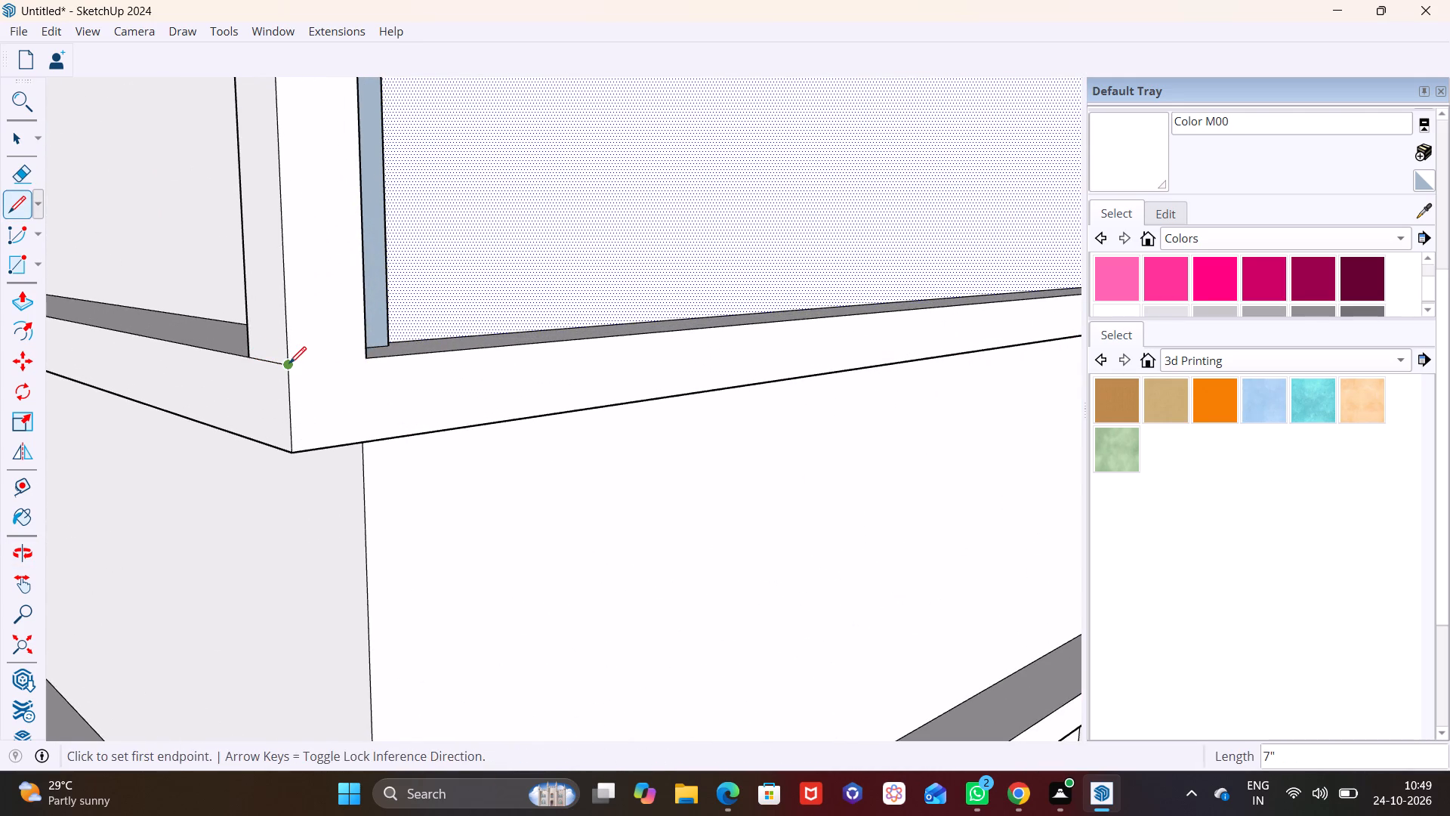
pyautogui.click(289, 363)
pyautogui.click(366, 357)
# Push the topmost panel's corner post inward, 7" on its front face and about 6 1/2" on its side face, opening the corner.
pyautogui.scroll(-11, 340, 318)
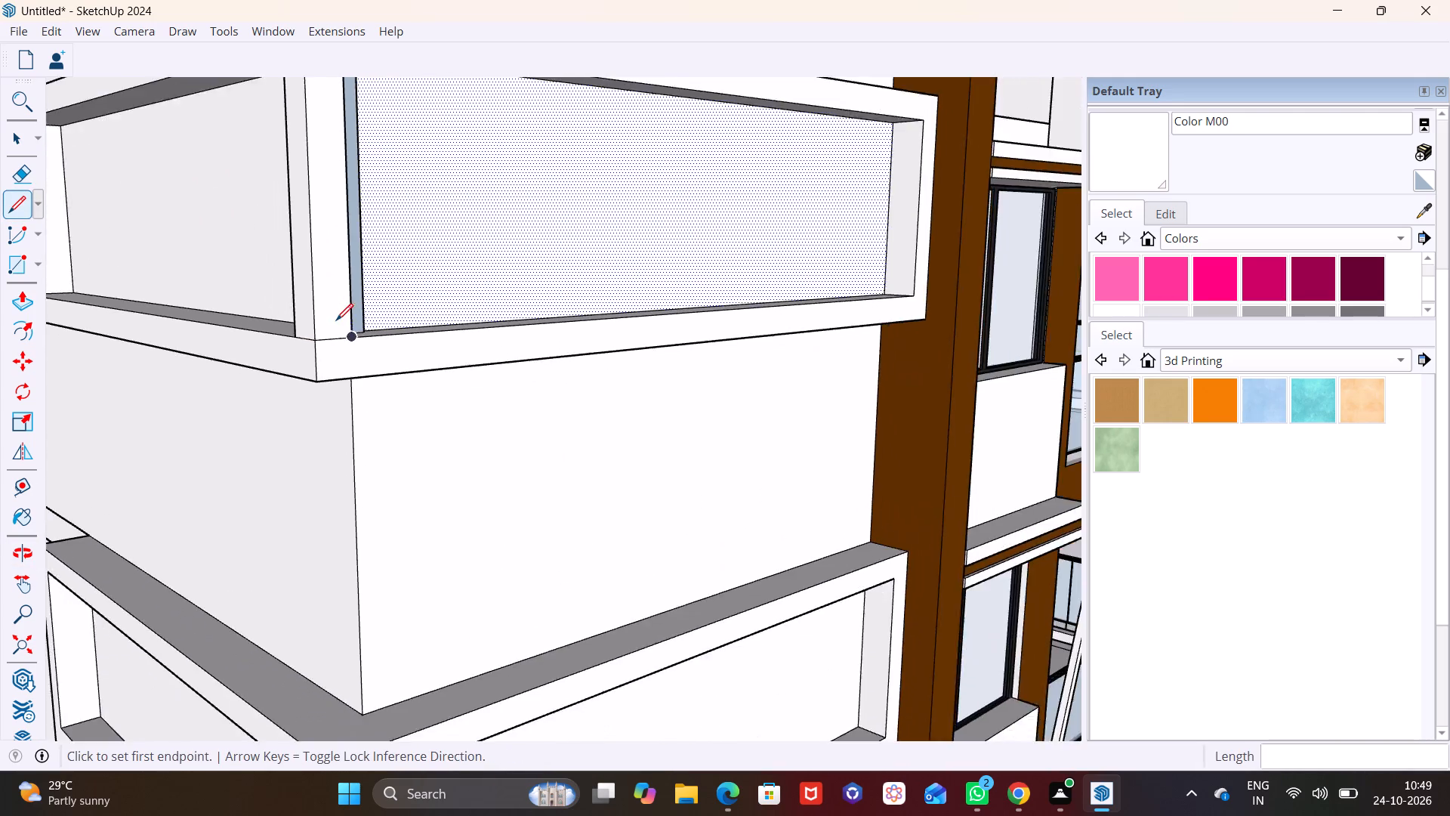
pyautogui.scroll(-2, 336, 320)
pyautogui.scroll(-3, 354, 244)
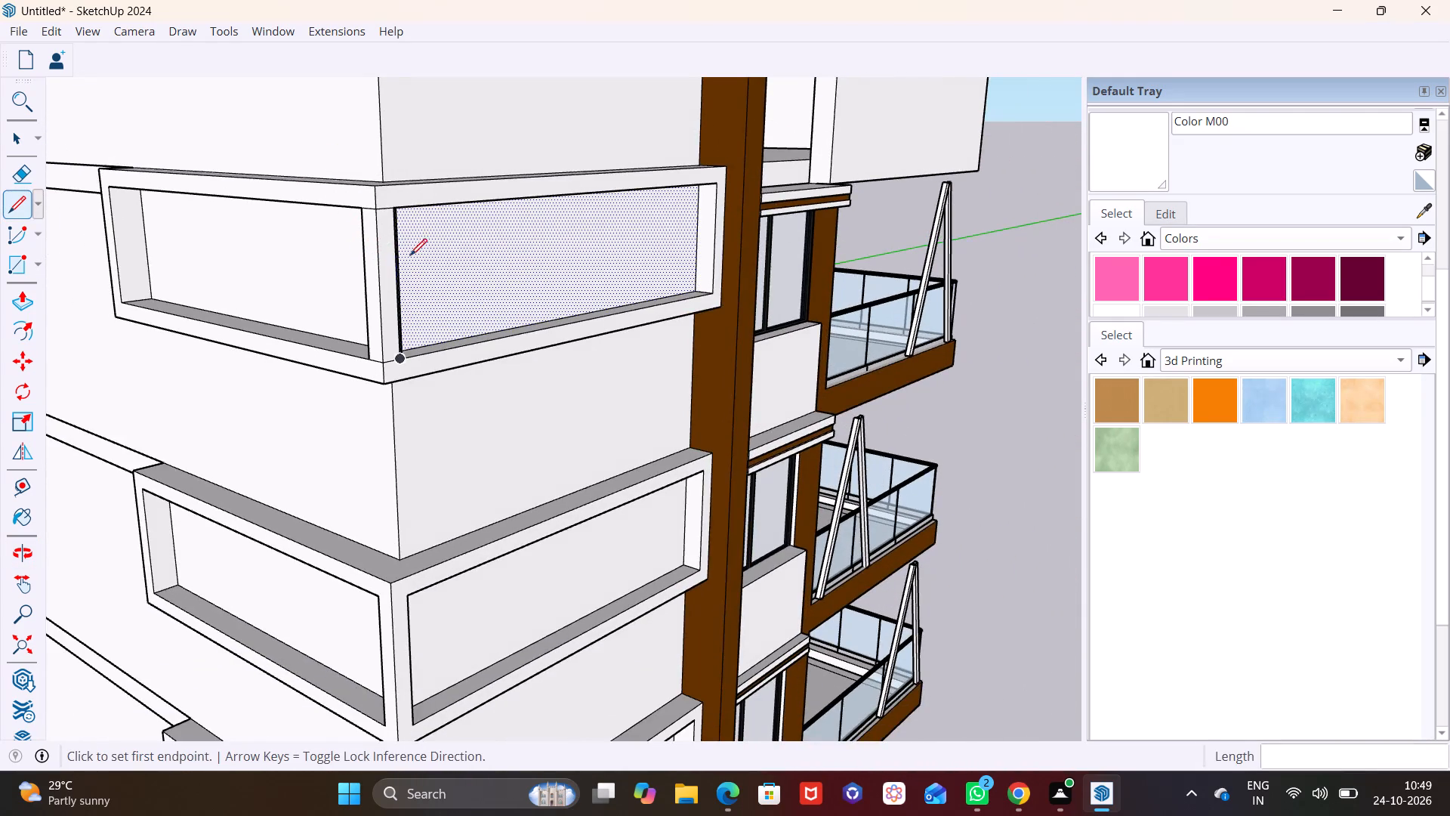
pyautogui.keyDown('shift'); pyautogui.moveTo(410, 255); pyautogui.dragTo(475, 425); pyautogui.keyUp('shift')
pyautogui.keyDown('shift'); pyautogui.moveTo(410, 255); pyautogui.dragTo(437, 373, button='middle'); pyautogui.keyUp('shift')
pyautogui.moveTo(438, 393); pyautogui.dragTo(465, 400, button='middle')
pyautogui.scroll(5, 446, 405)
pyautogui.press('space')
pyautogui.click(459, 405)
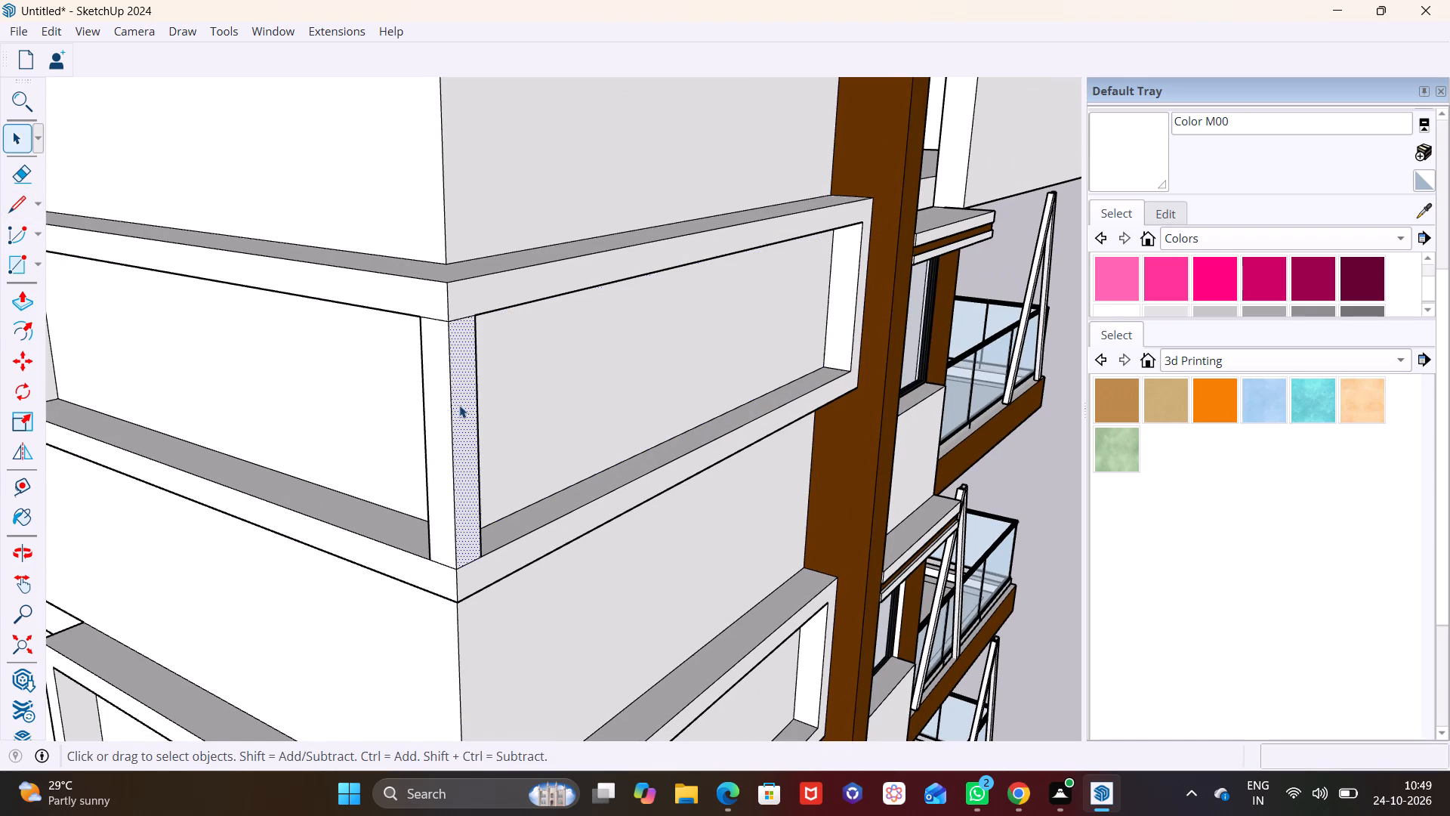
pyautogui.click(25, 298)
pyautogui.click(466, 415)
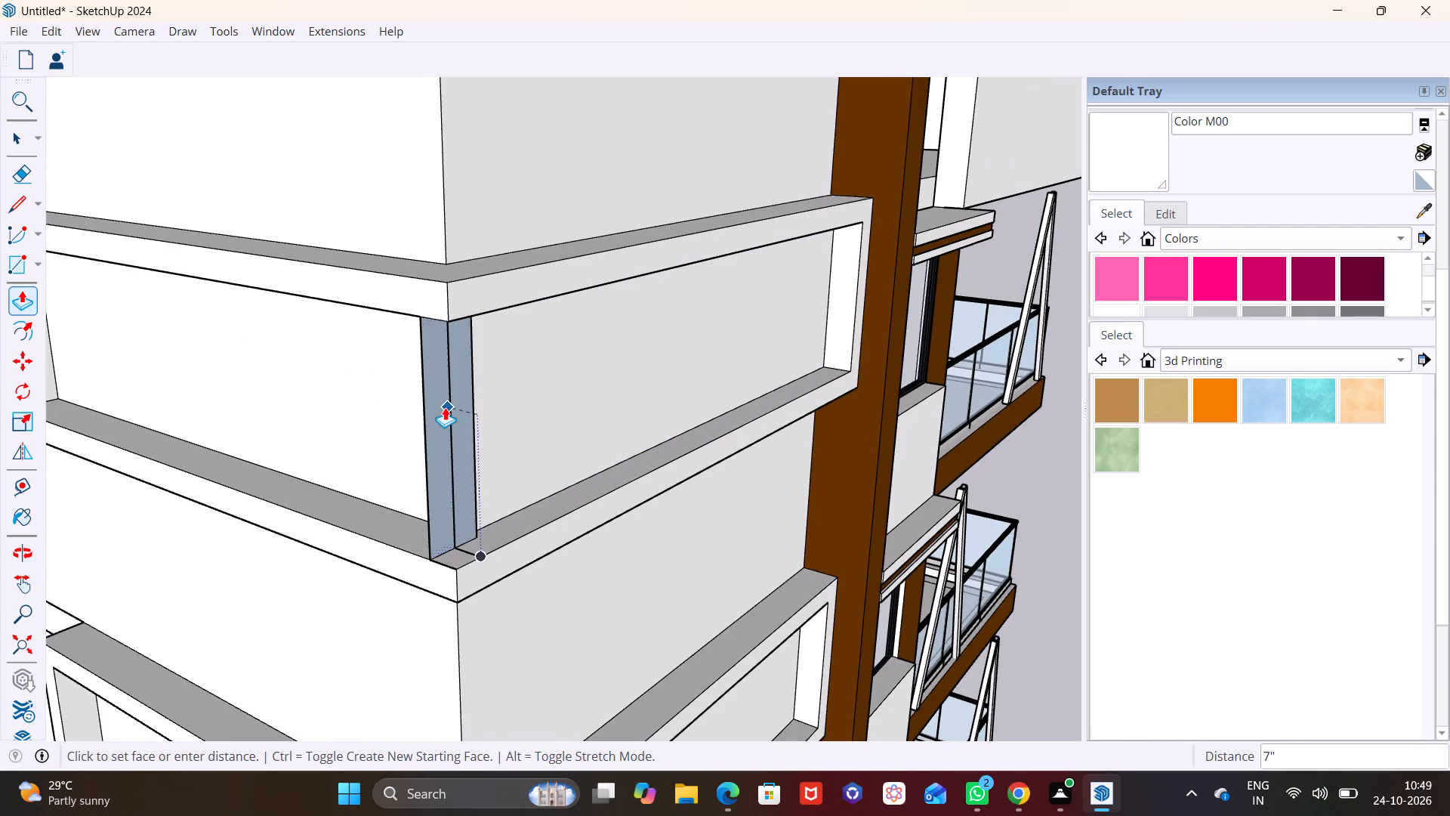
pyautogui.click(445, 407)
pyautogui.scroll(1, 421, 443)
pyautogui.moveTo(421, 443); pyautogui.dragTo(462, 415, button='middle')
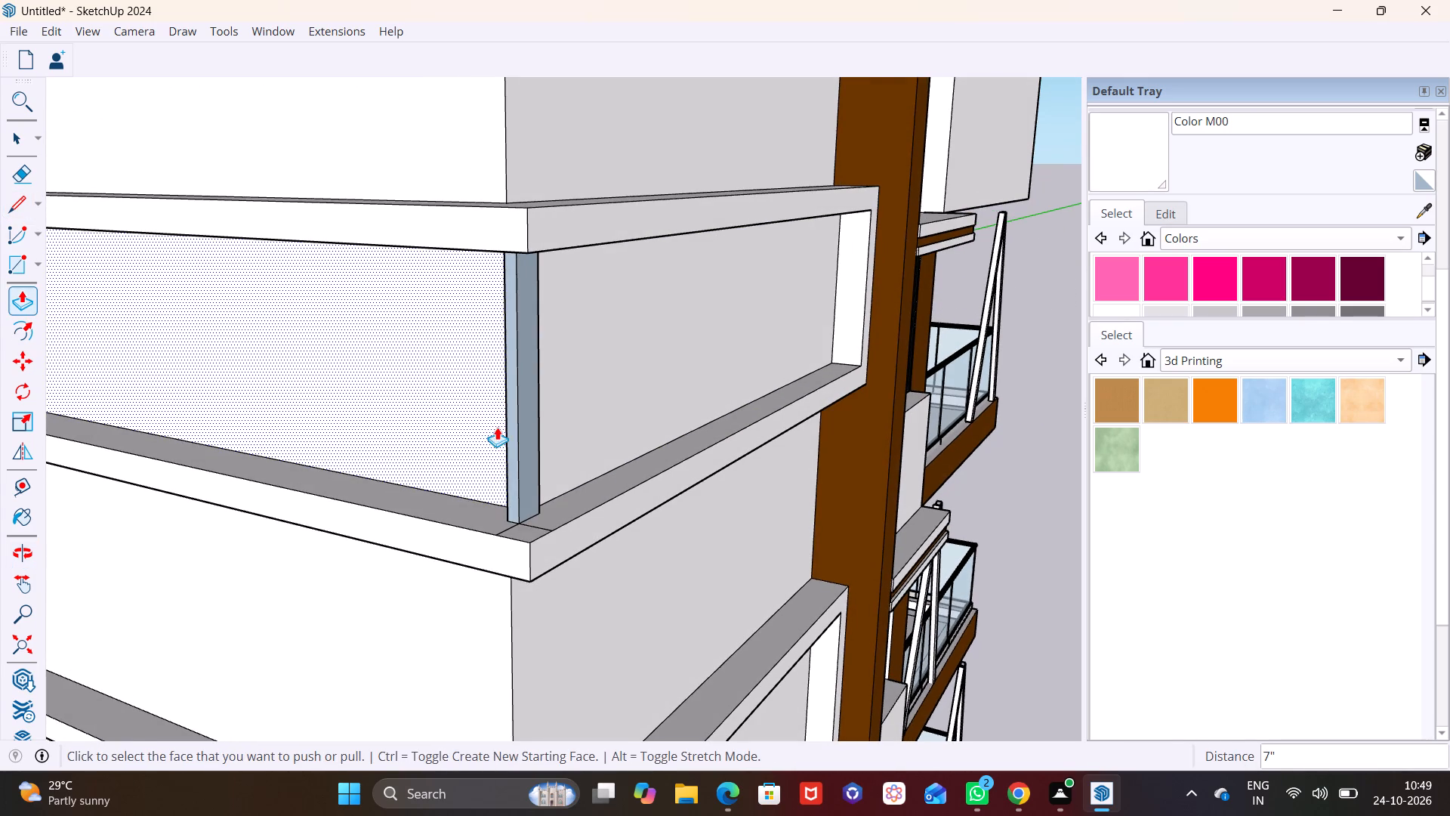
pyautogui.click(511, 431)
pyautogui.click(532, 418)
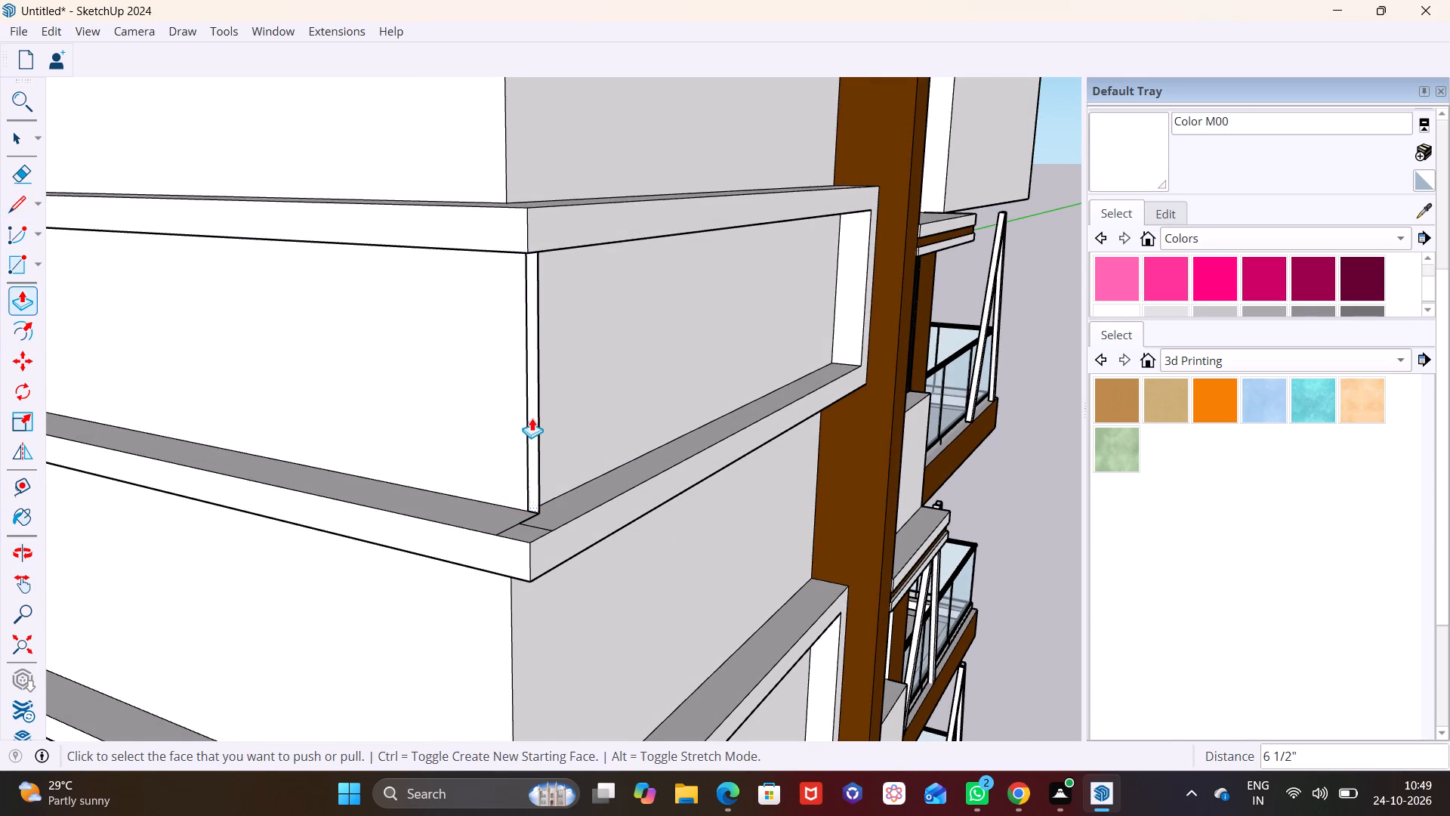
# Draw 7" lines on the second panel from the top, joining both recesses' upper and lower corners to the vertical corner edge.
pyautogui.scroll(-11, 511, 425)
pyautogui.moveTo(528, 505); pyautogui.dragTo(460, 405, button='middle')
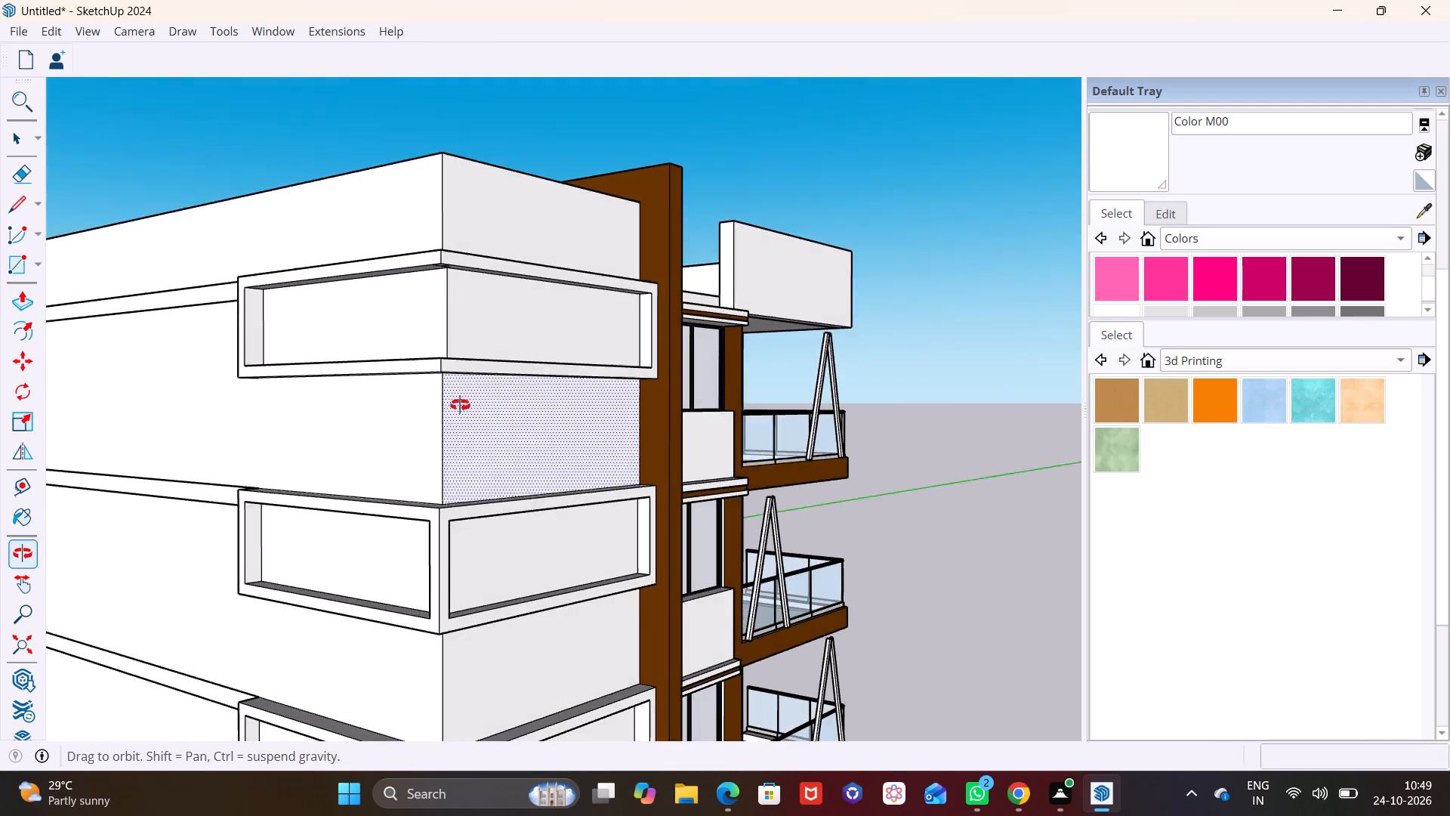
pyautogui.moveTo(460, 405); pyautogui.dragTo(458, 405, button='middle')
pyautogui.scroll(-7, 451, 426)
pyautogui.moveTo(529, 506); pyautogui.dragTo(526, 396, button='middle')
pyautogui.scroll(10, 421, 398)
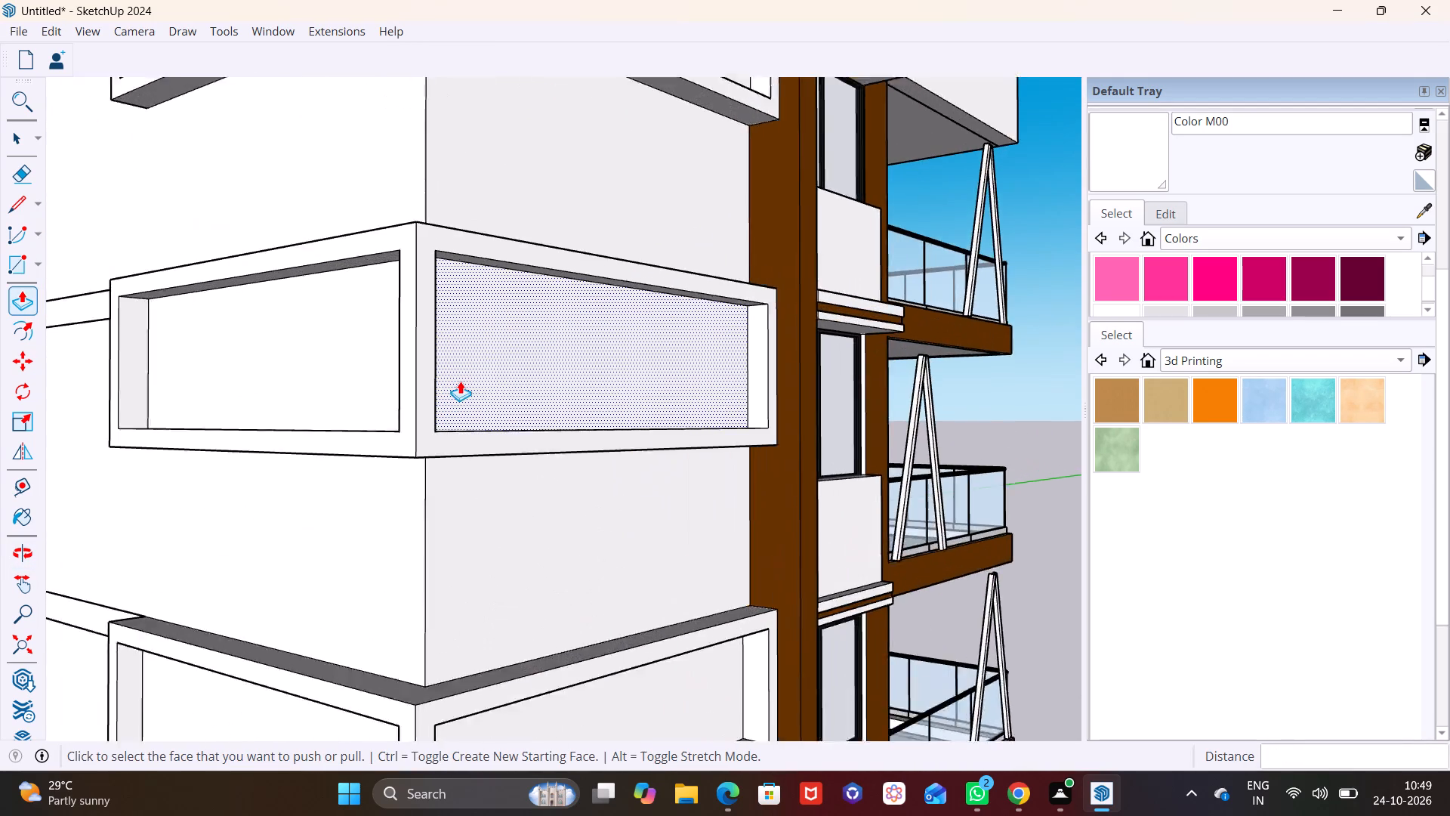
pyautogui.scroll(5, 460, 381)
pyautogui.click(390, 350)
pyautogui.press('space')
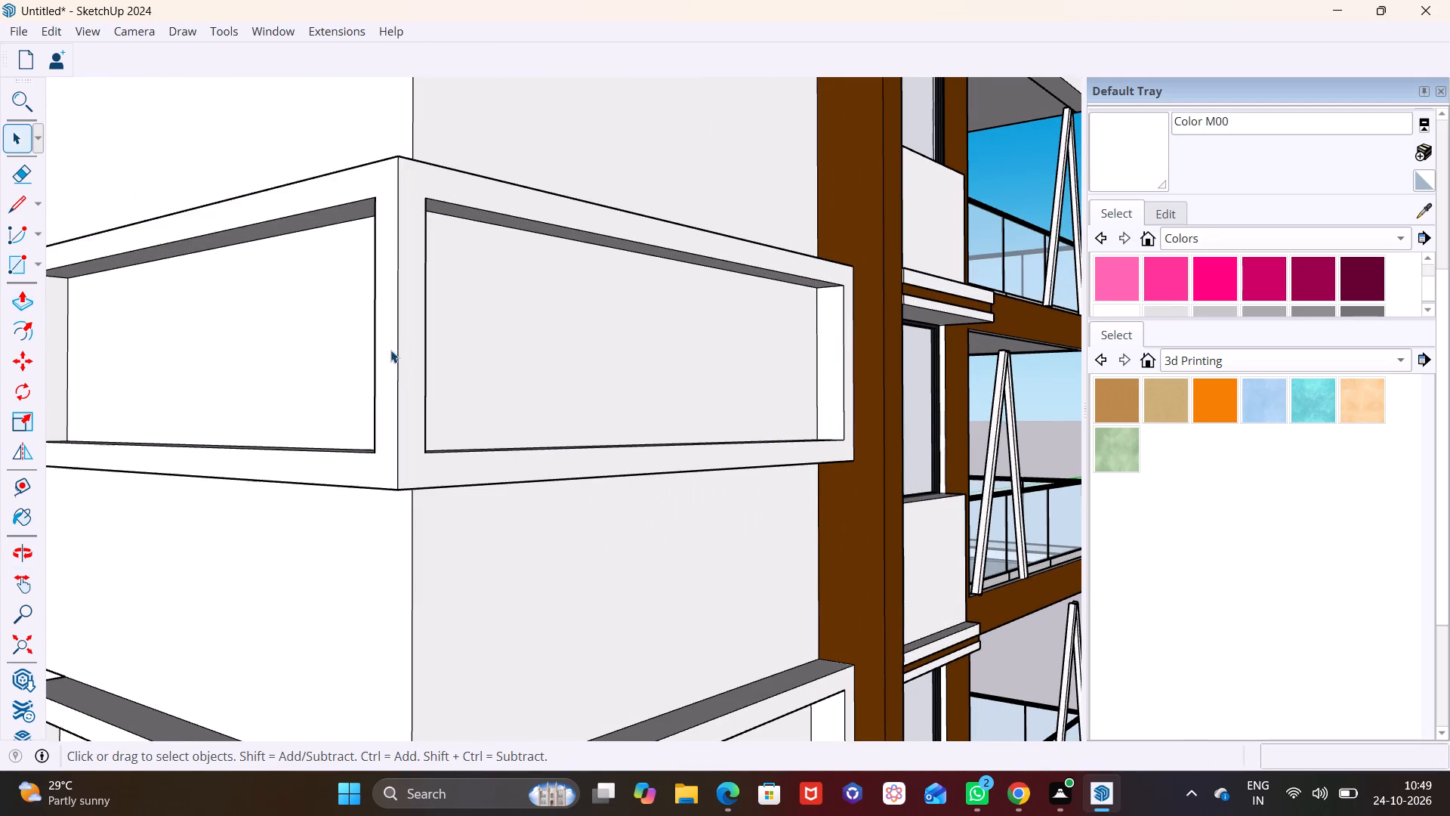
pyautogui.scroll(10, 157, 250)
pyautogui.click(20, 206)
pyautogui.scroll(-4, 557, 410)
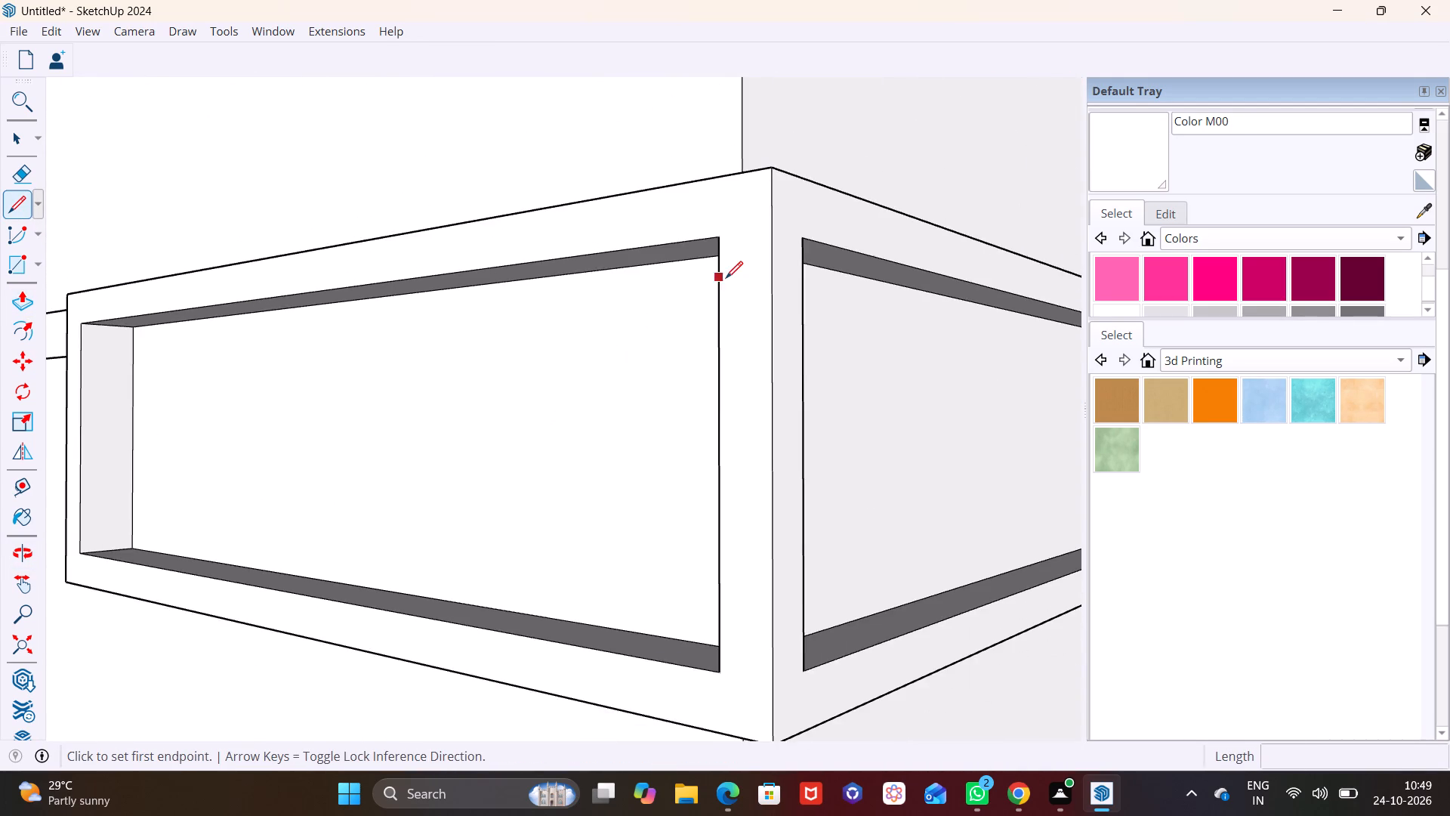
pyautogui.keyDown('ctrl'); pyautogui.scroll(1, 726, 278); pyautogui.keyUp('ctrl')
pyautogui.scroll(-1, 726, 278)
pyautogui.moveTo(700, 384); pyautogui.dragTo(647, 413, button='middle')
pyautogui.scroll(4, 686, 388)
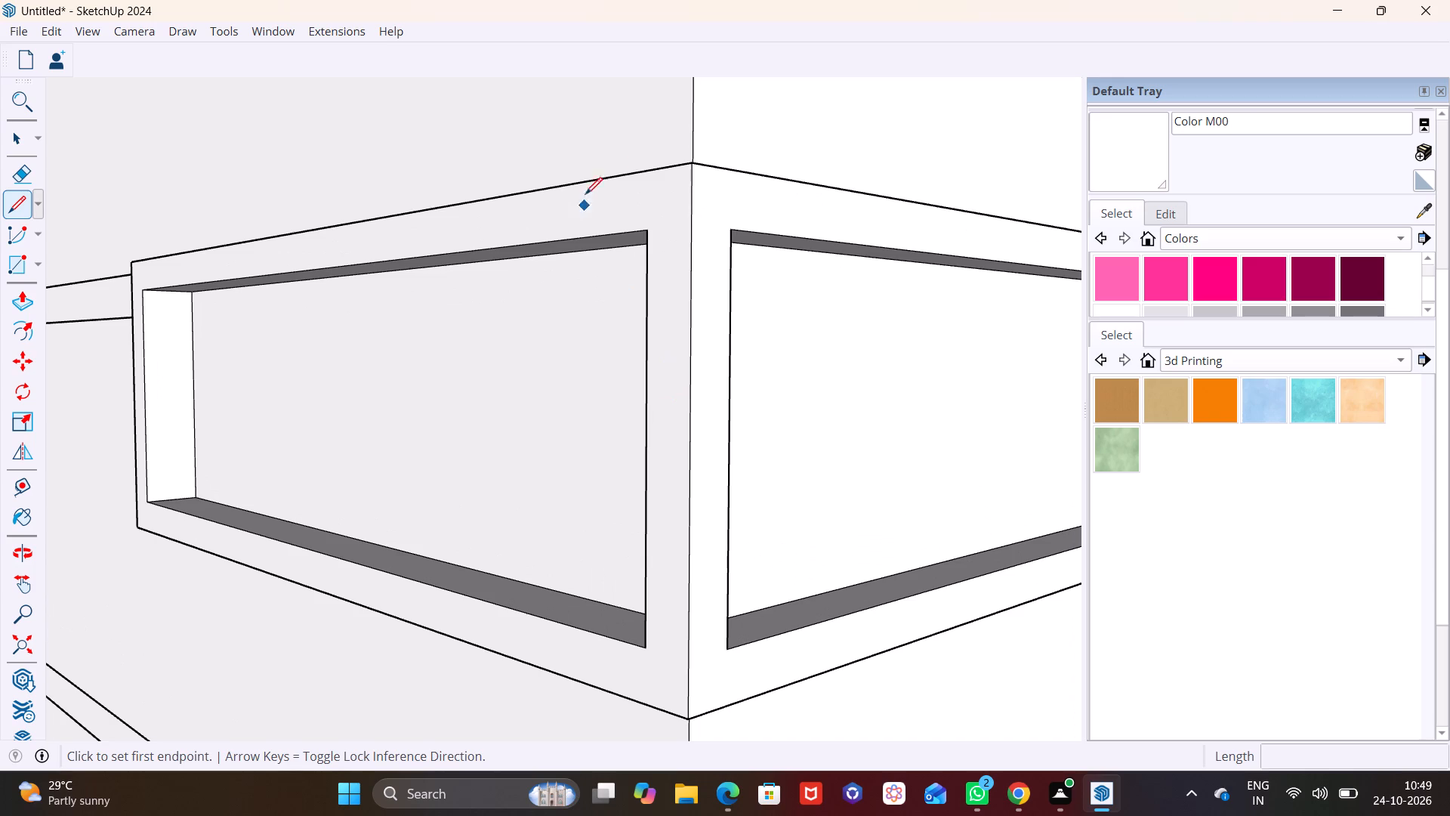
pyautogui.click(646, 227)
pyautogui.click(696, 233)
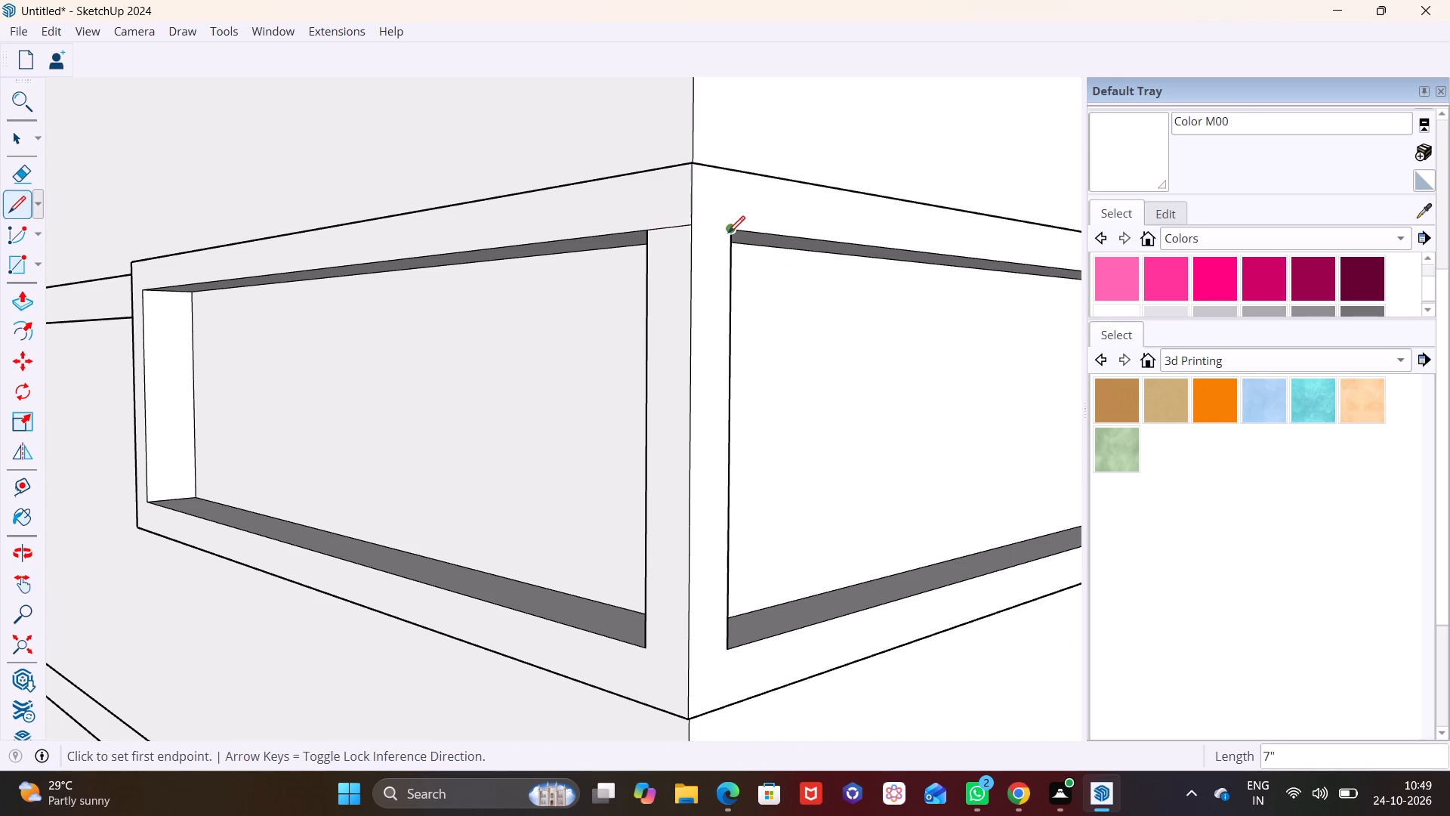
pyautogui.click(728, 233)
pyautogui.click(687, 226)
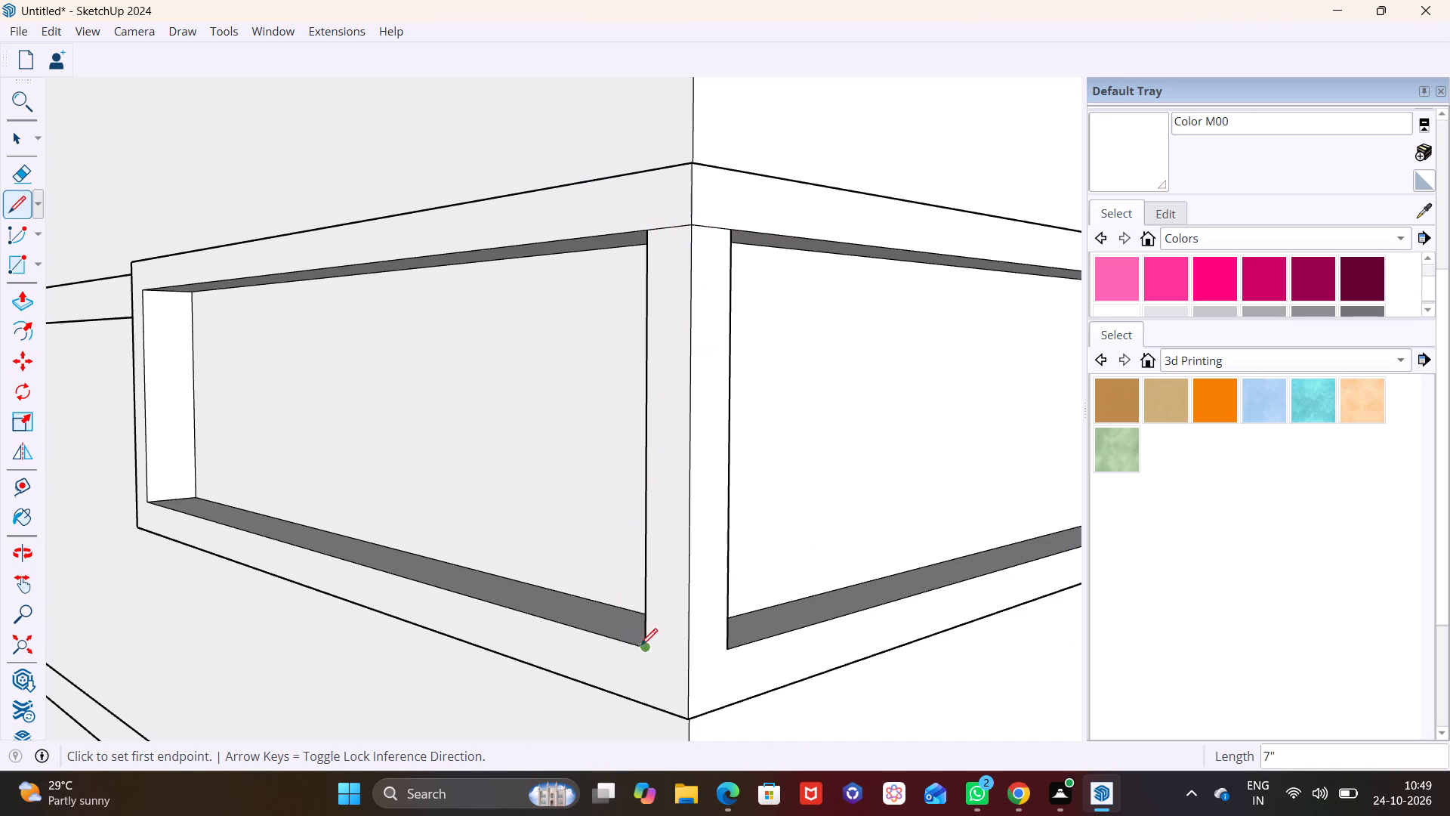
pyautogui.click(646, 646)
pyautogui.click(693, 655)
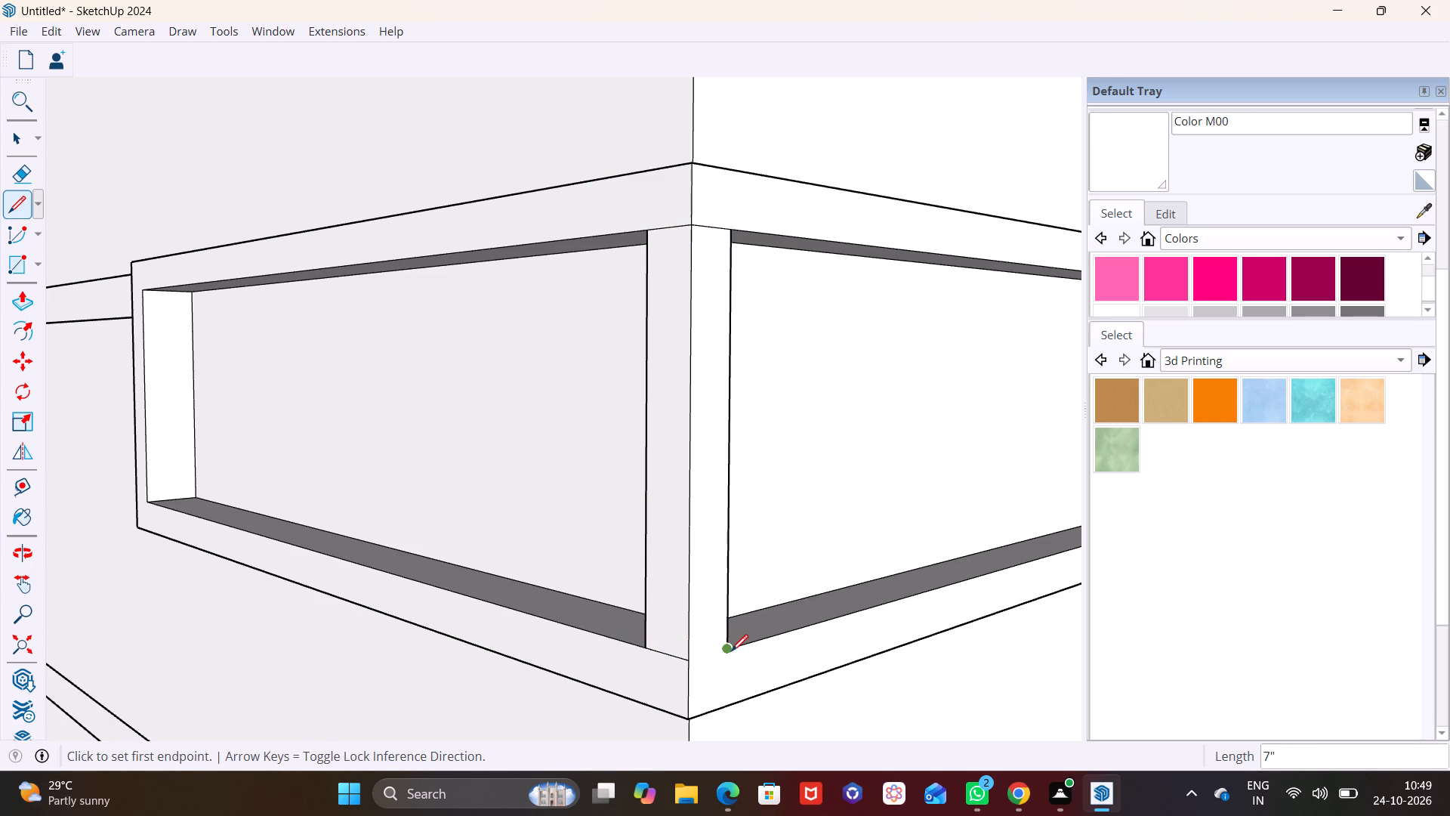
pyautogui.click(731, 651)
pyautogui.click(685, 662)
# Push the second panel's corner post inward, about 6 13/16" on its side face and about 2 5/8" on its front face.
pyautogui.scroll(-1, 507, 488)
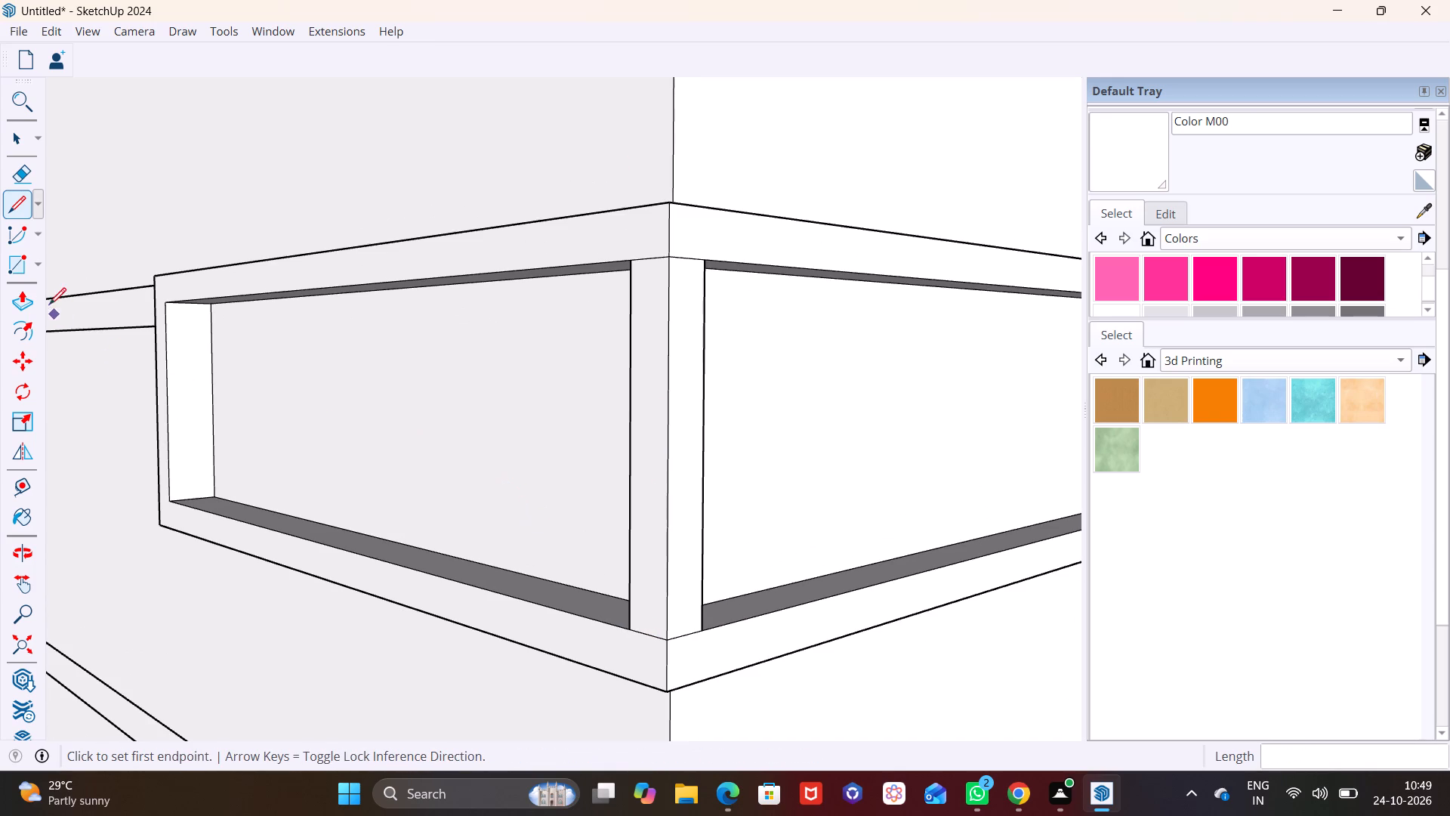
pyautogui.click(18, 300)
pyautogui.click(640, 471)
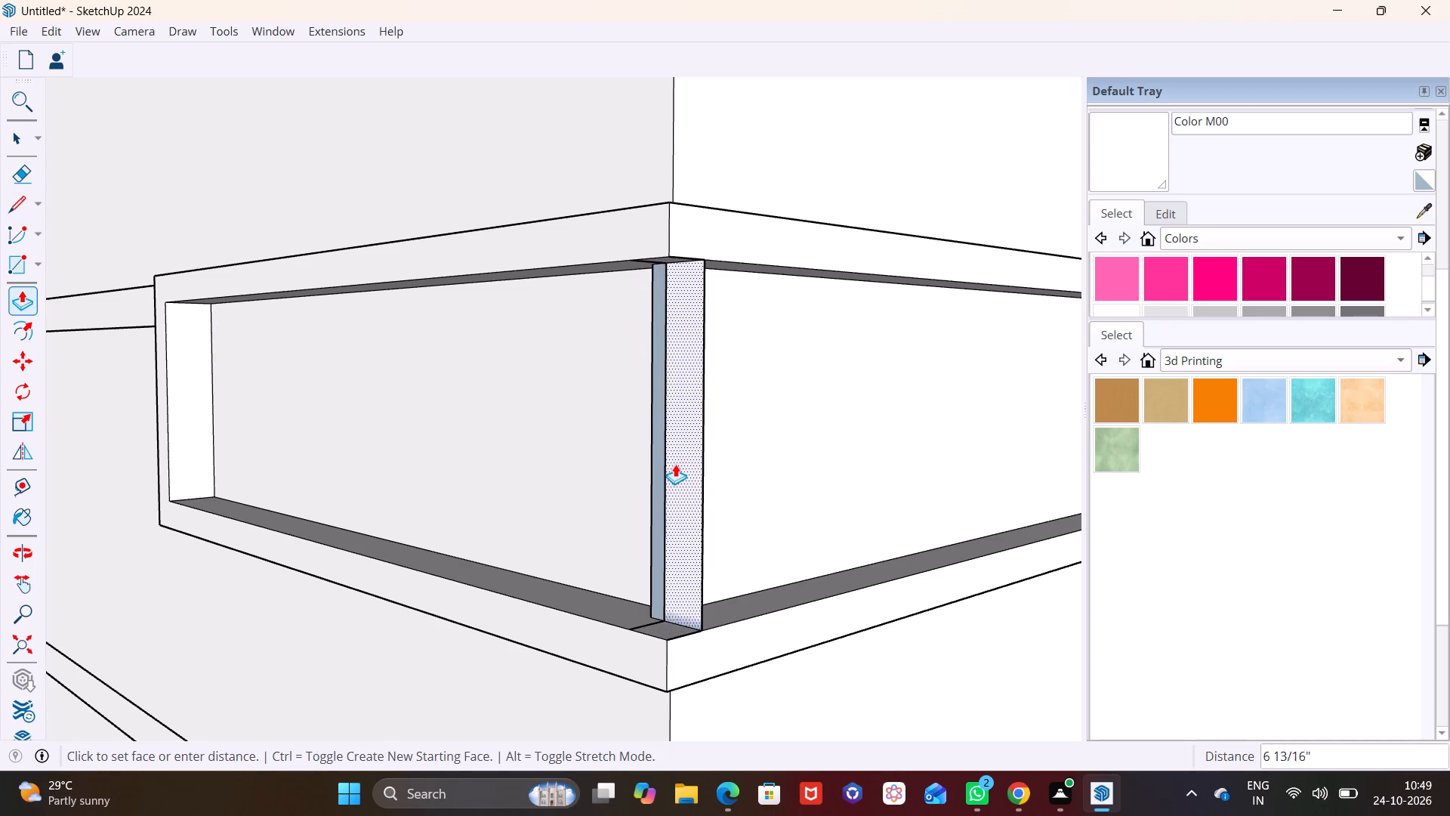
pyautogui.click(676, 464)
pyautogui.click(686, 474)
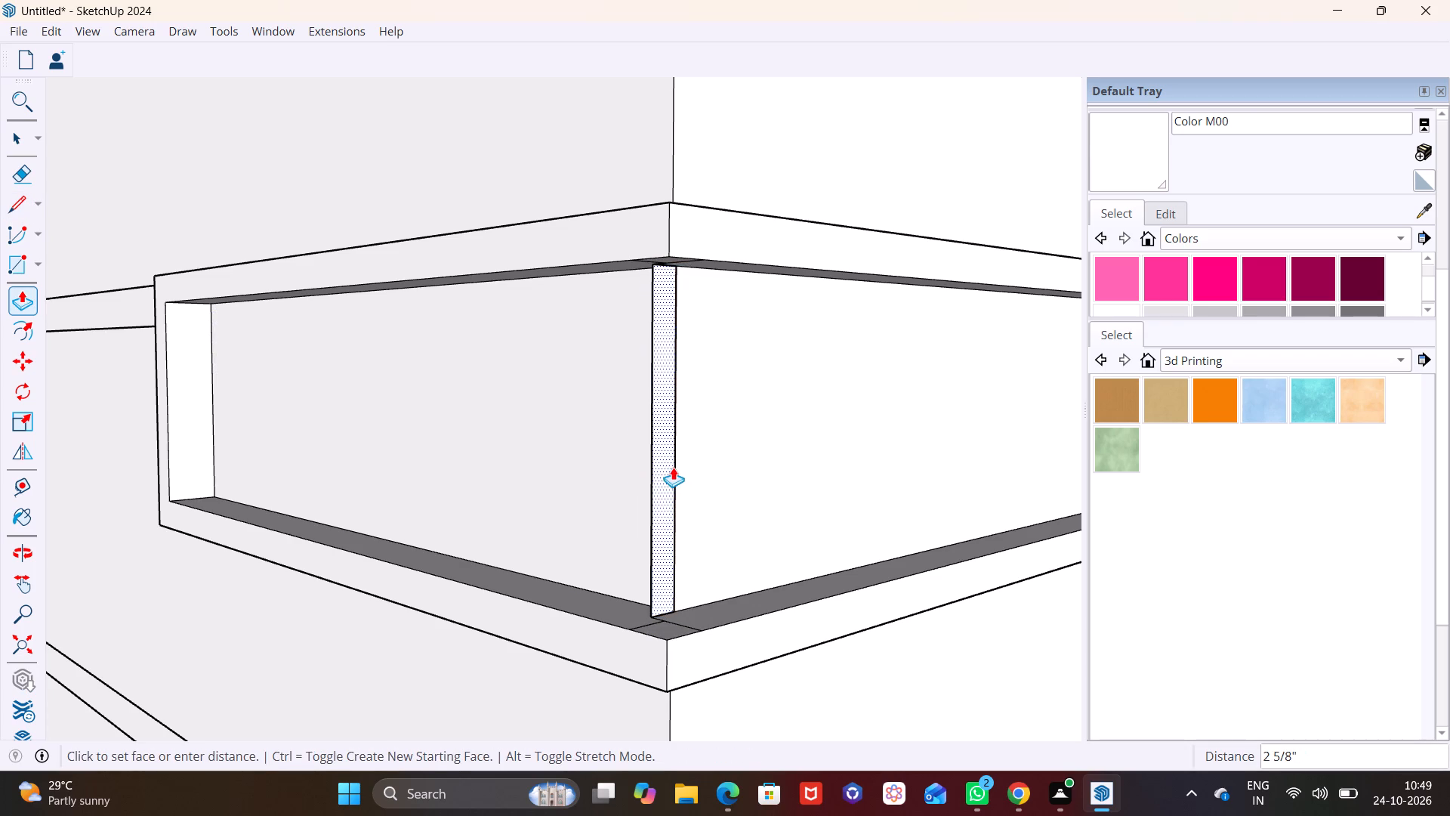
pyautogui.click(673, 467)
# Draw 7" lines on the third panel from the top, joining both recesses' upper and lower corners to the vertical corner edge.
pyautogui.scroll(-13, 631, 474)
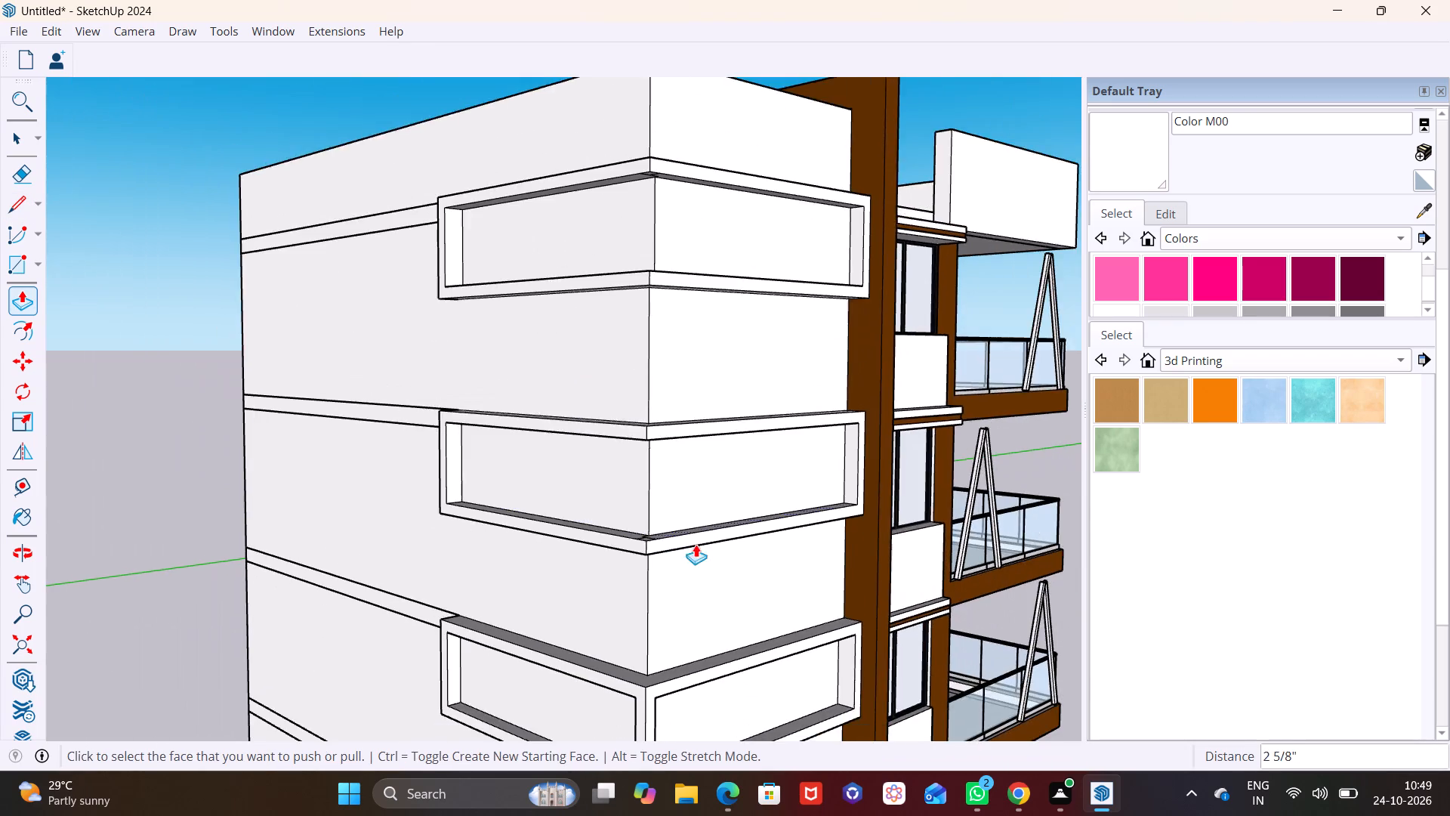
pyautogui.keyDown('shift'); pyautogui.moveTo(696, 544); pyautogui.dragTo(662, 334, button='middle'); pyautogui.keyUp('shift')
pyautogui.scroll(3, 651, 481)
pyautogui.keyDown('shift'); pyautogui.moveTo(639, 475); pyautogui.dragTo(582, 295, button='middle'); pyautogui.keyUp('shift')
pyautogui.keyDown('shift'); pyautogui.scroll(1, 633, 454); pyautogui.keyUp('shift')
pyautogui.scroll(5, 551, 304)
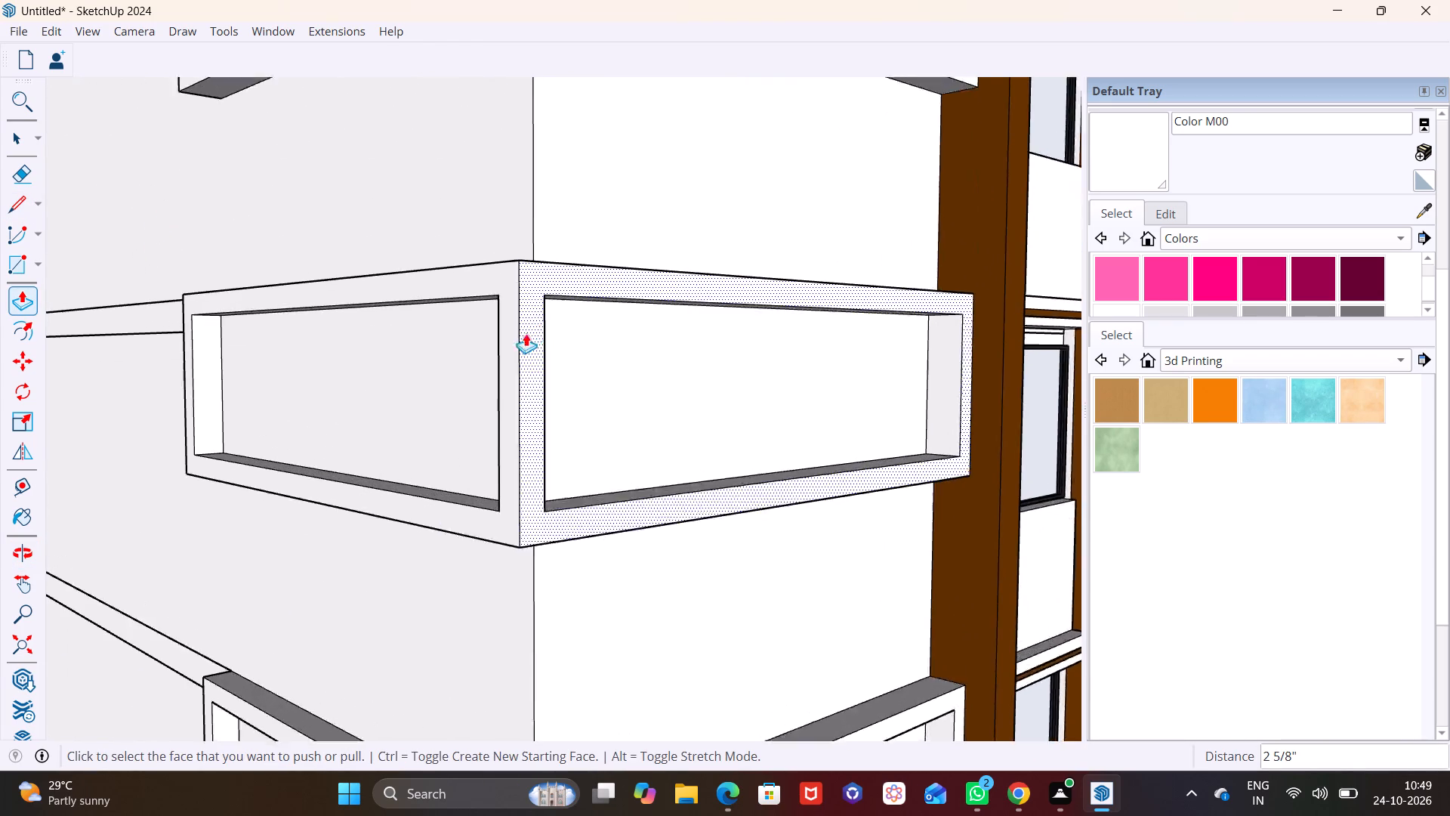
pyautogui.click(7, 205)
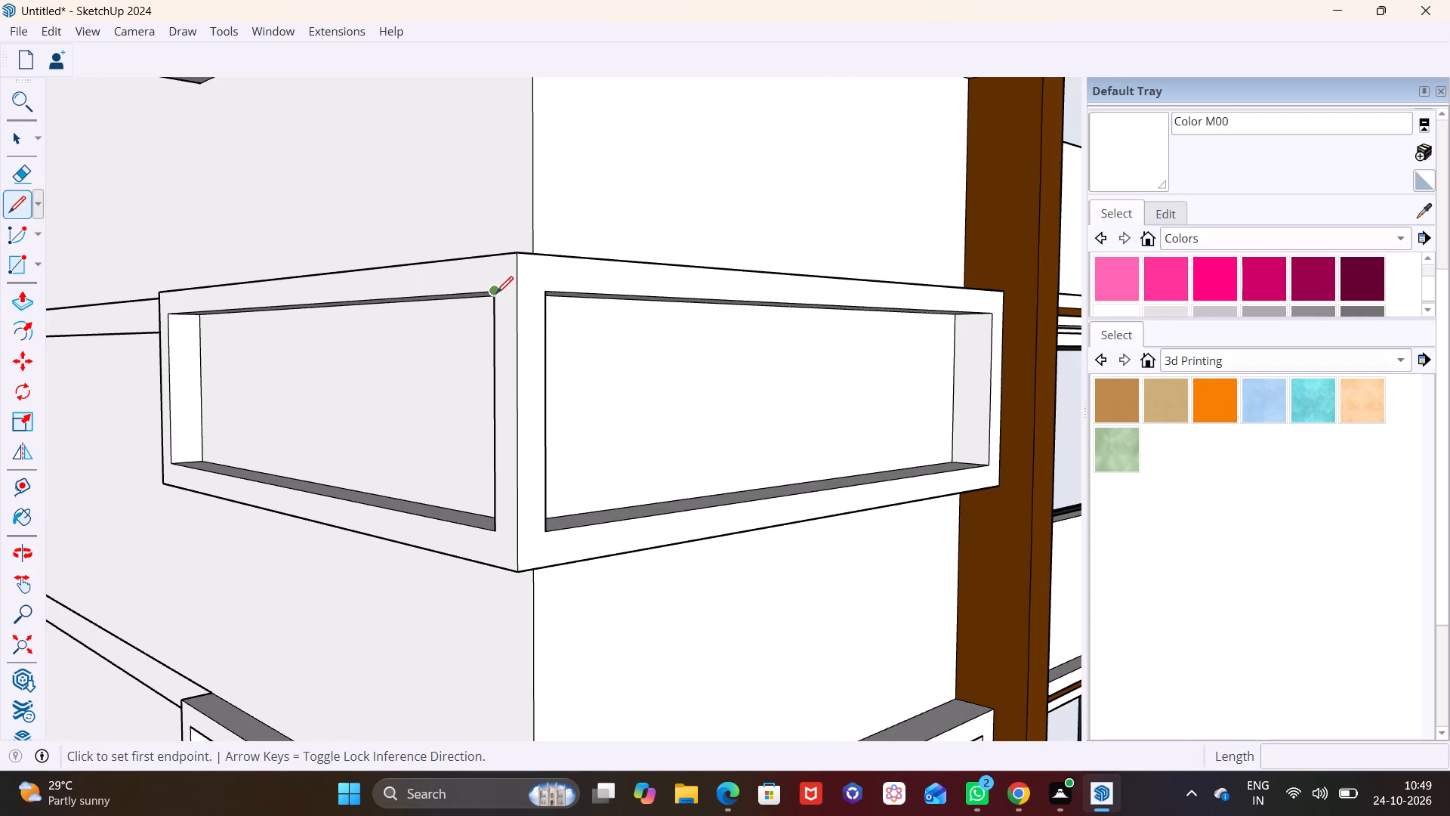
pyautogui.click(496, 293)
pyautogui.click(517, 291)
pyautogui.click(544, 293)
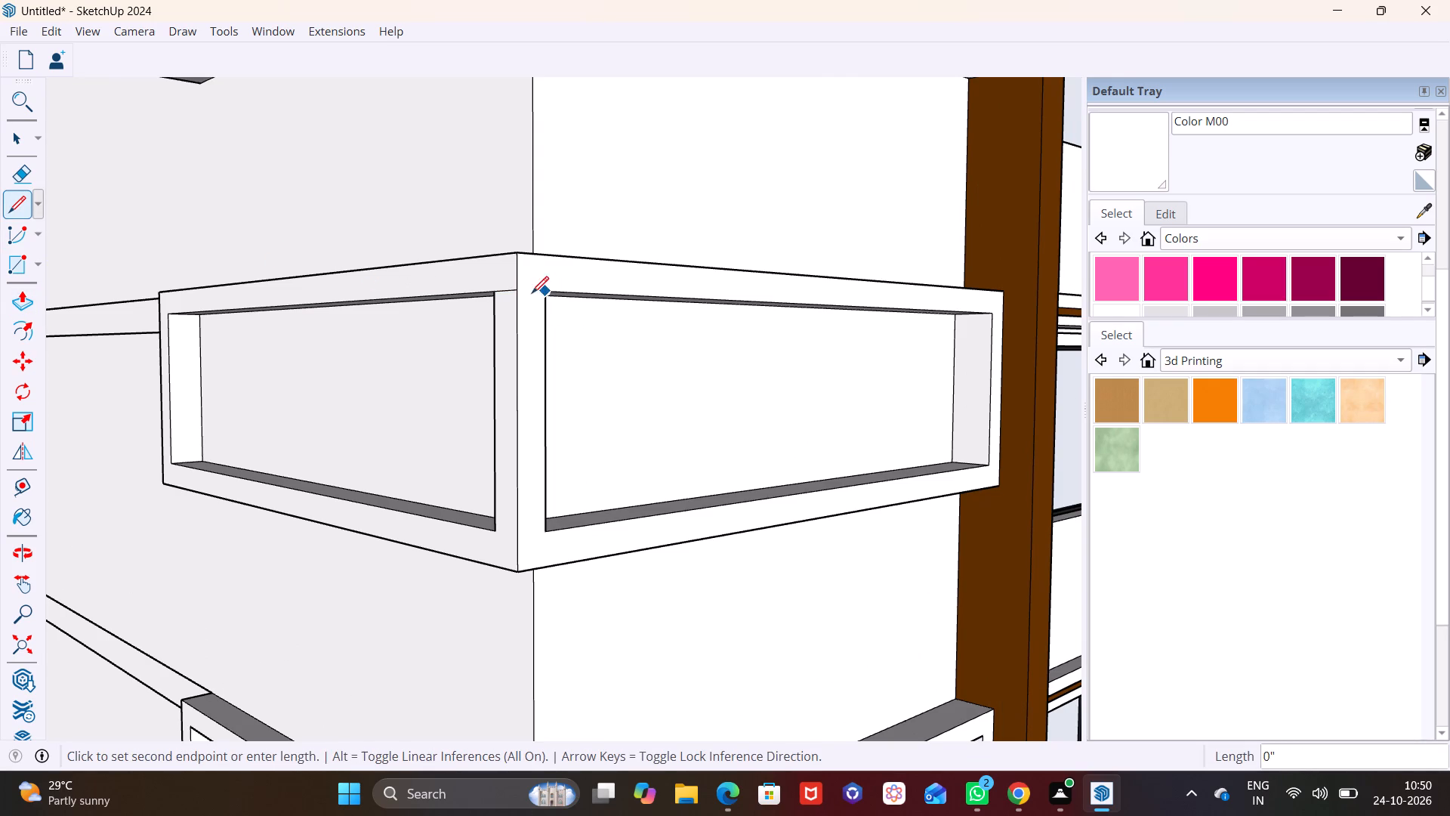
pyautogui.click(516, 293)
pyautogui.click(491, 533)
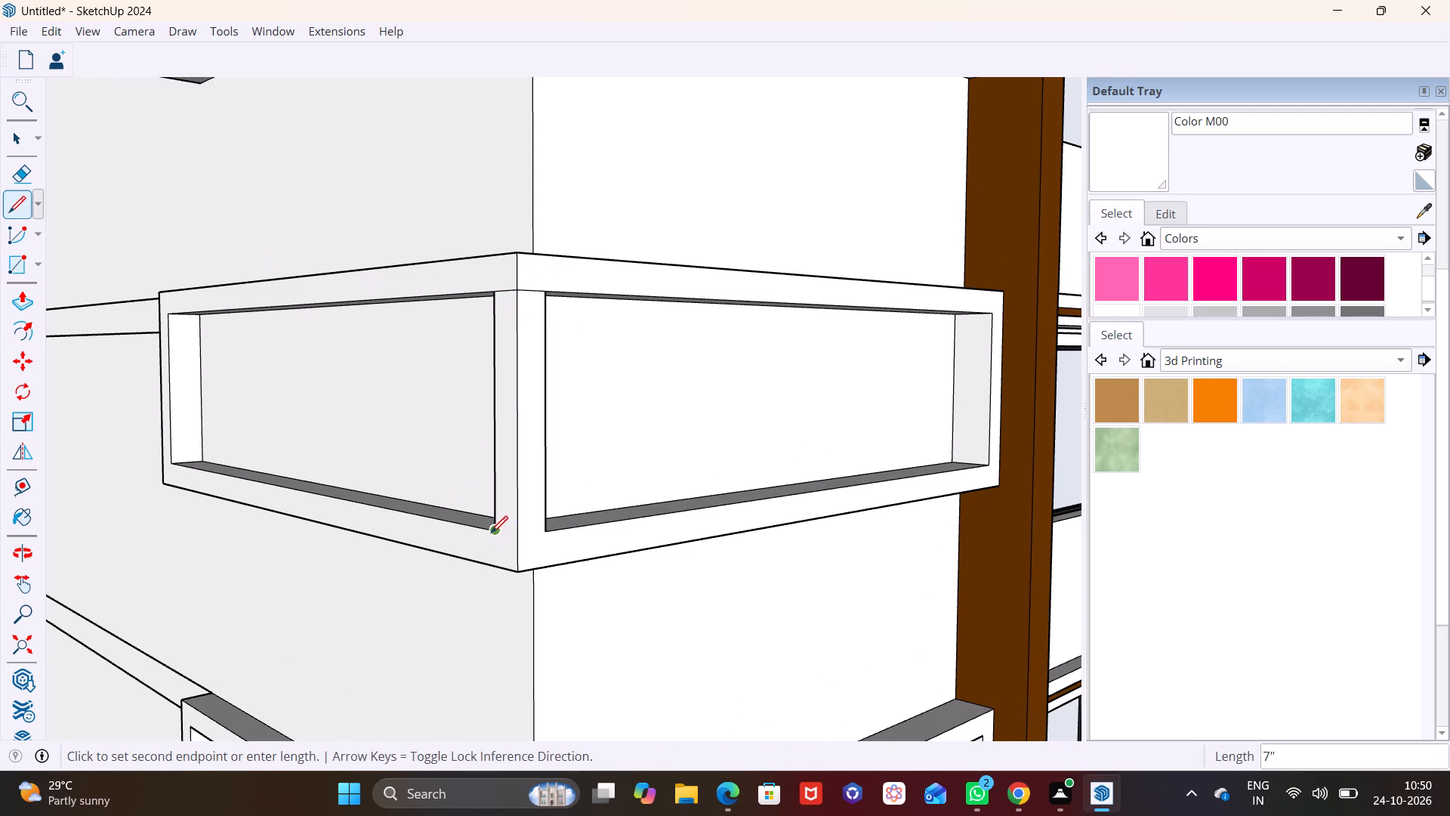
pyautogui.click(517, 535)
pyautogui.click(546, 535)
pyautogui.click(519, 537)
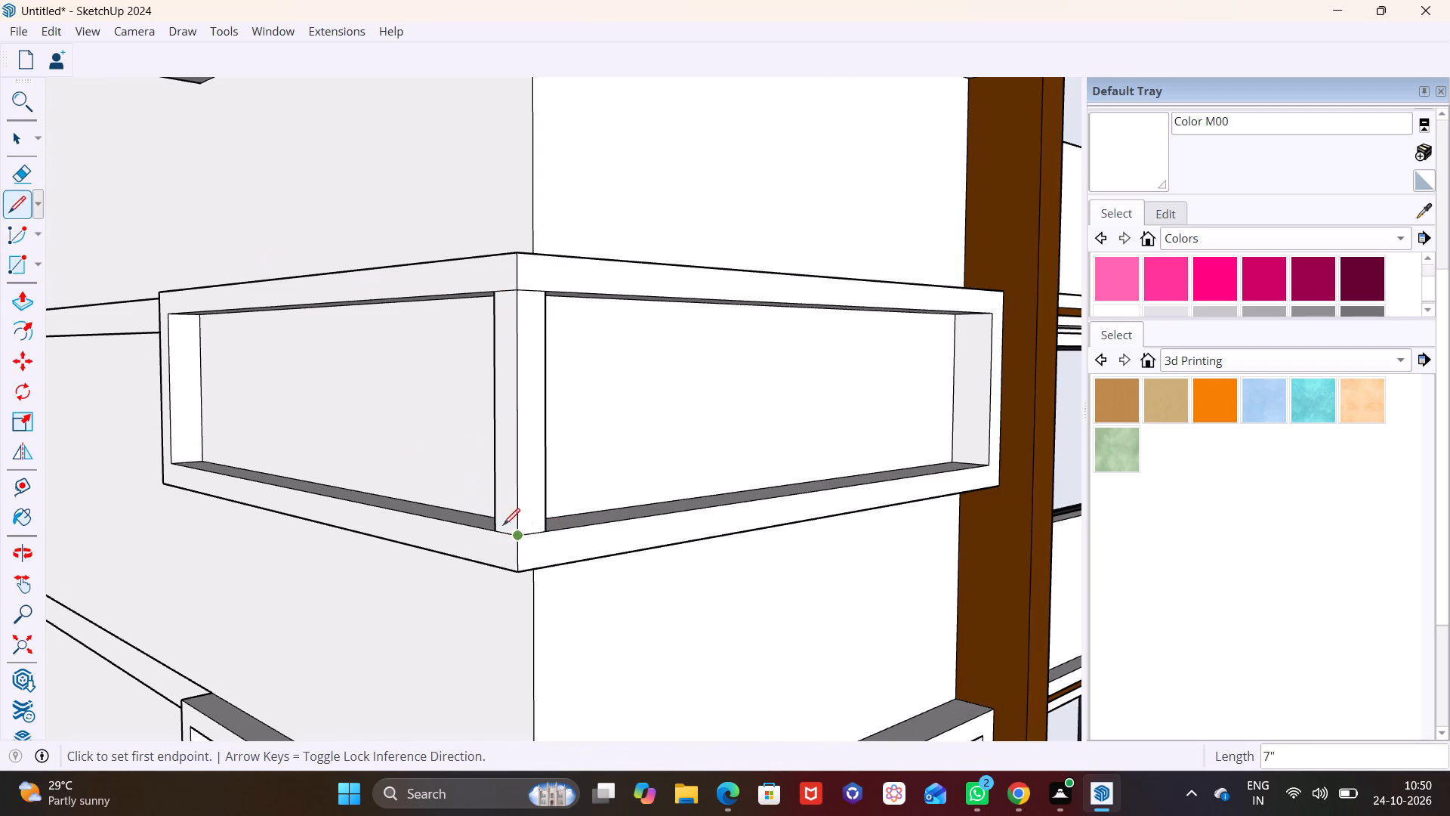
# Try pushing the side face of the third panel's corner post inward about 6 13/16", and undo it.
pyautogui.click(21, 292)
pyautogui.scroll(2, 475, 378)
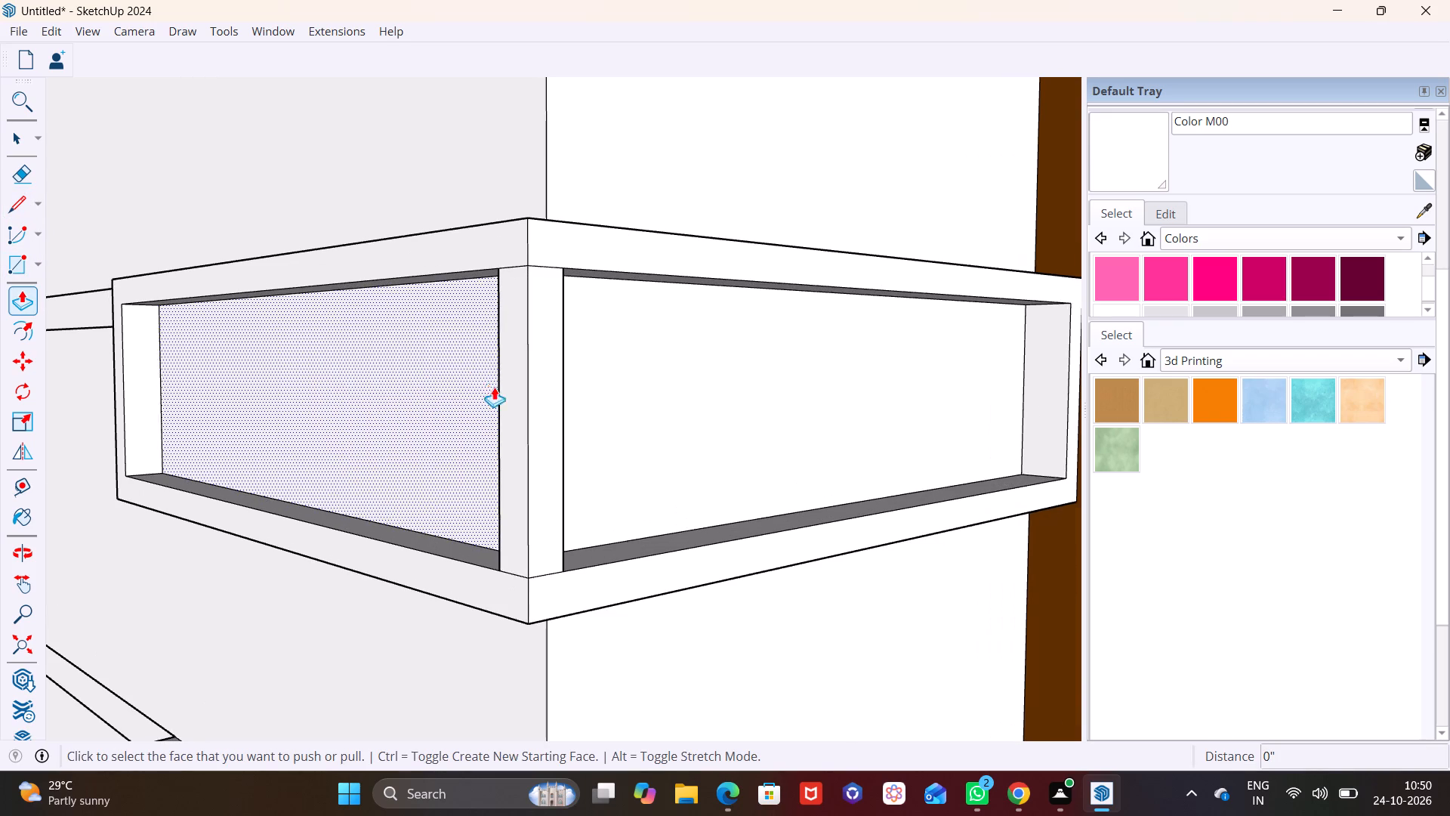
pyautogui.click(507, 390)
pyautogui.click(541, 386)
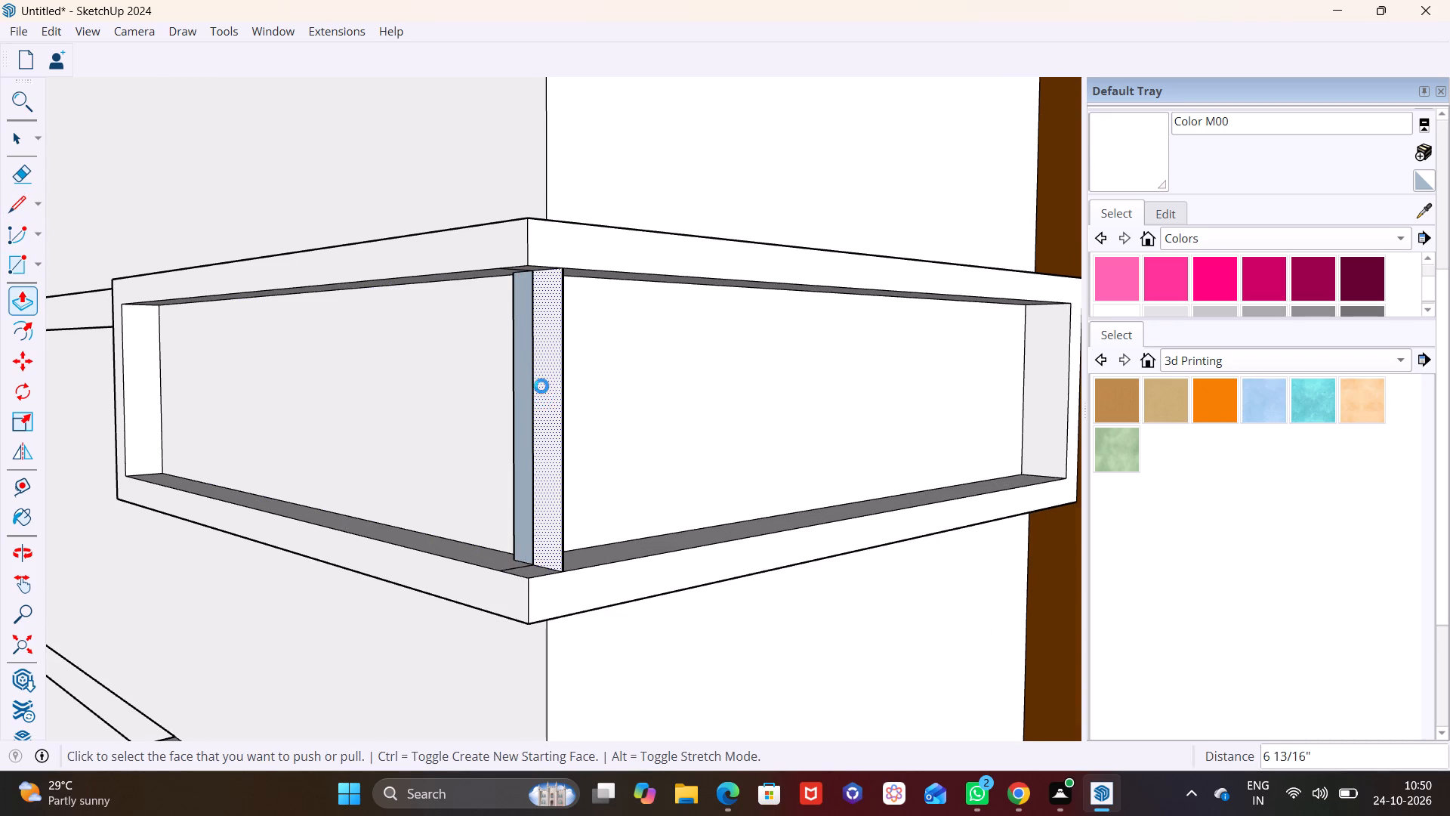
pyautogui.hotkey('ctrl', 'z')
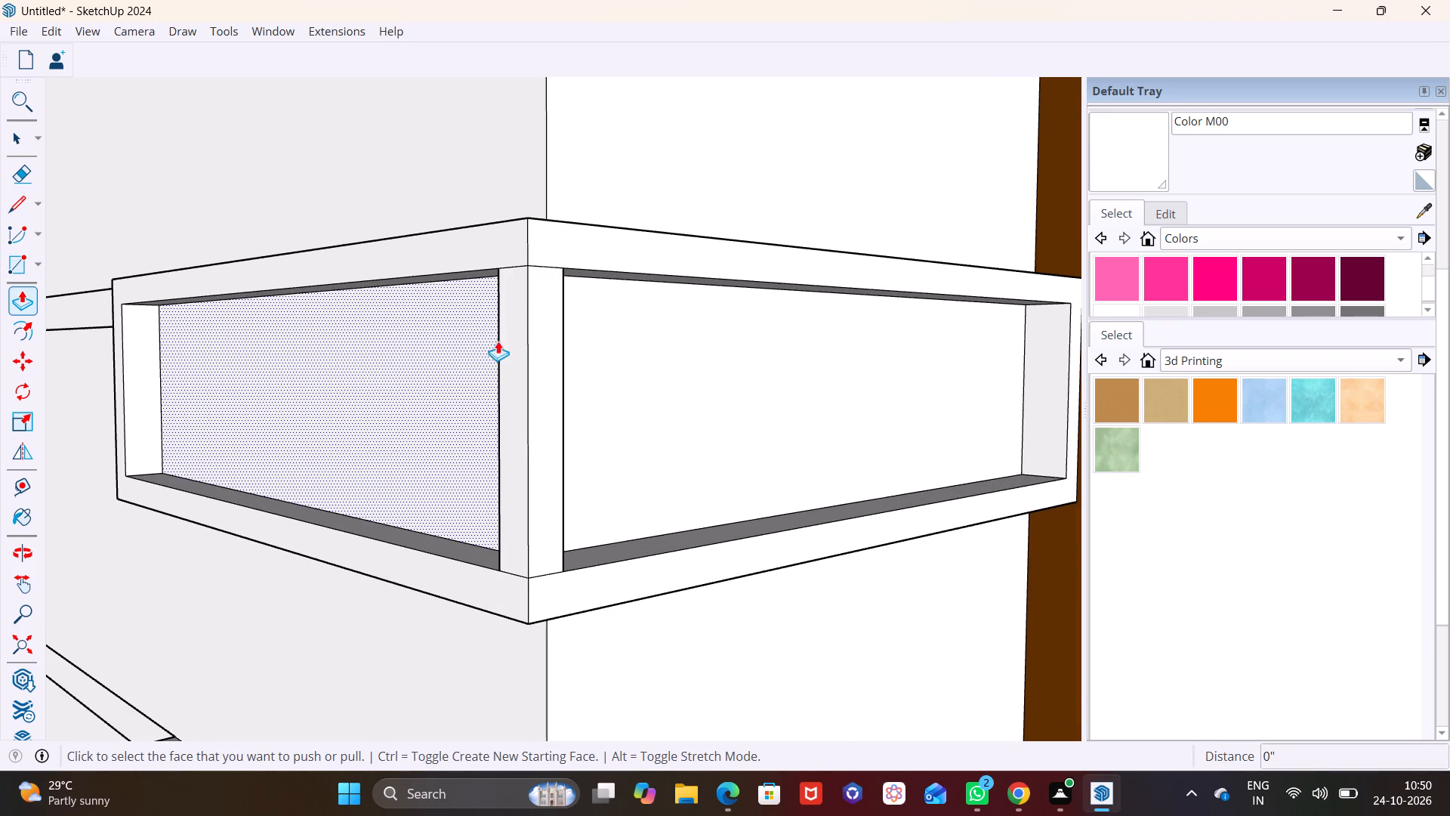
# Push the third panel's corner post inward from its side face, and its front face about 5 1/8", opening the corner.
pyautogui.click(511, 345)
pyautogui.click(553, 342)
pyautogui.click(541, 362)
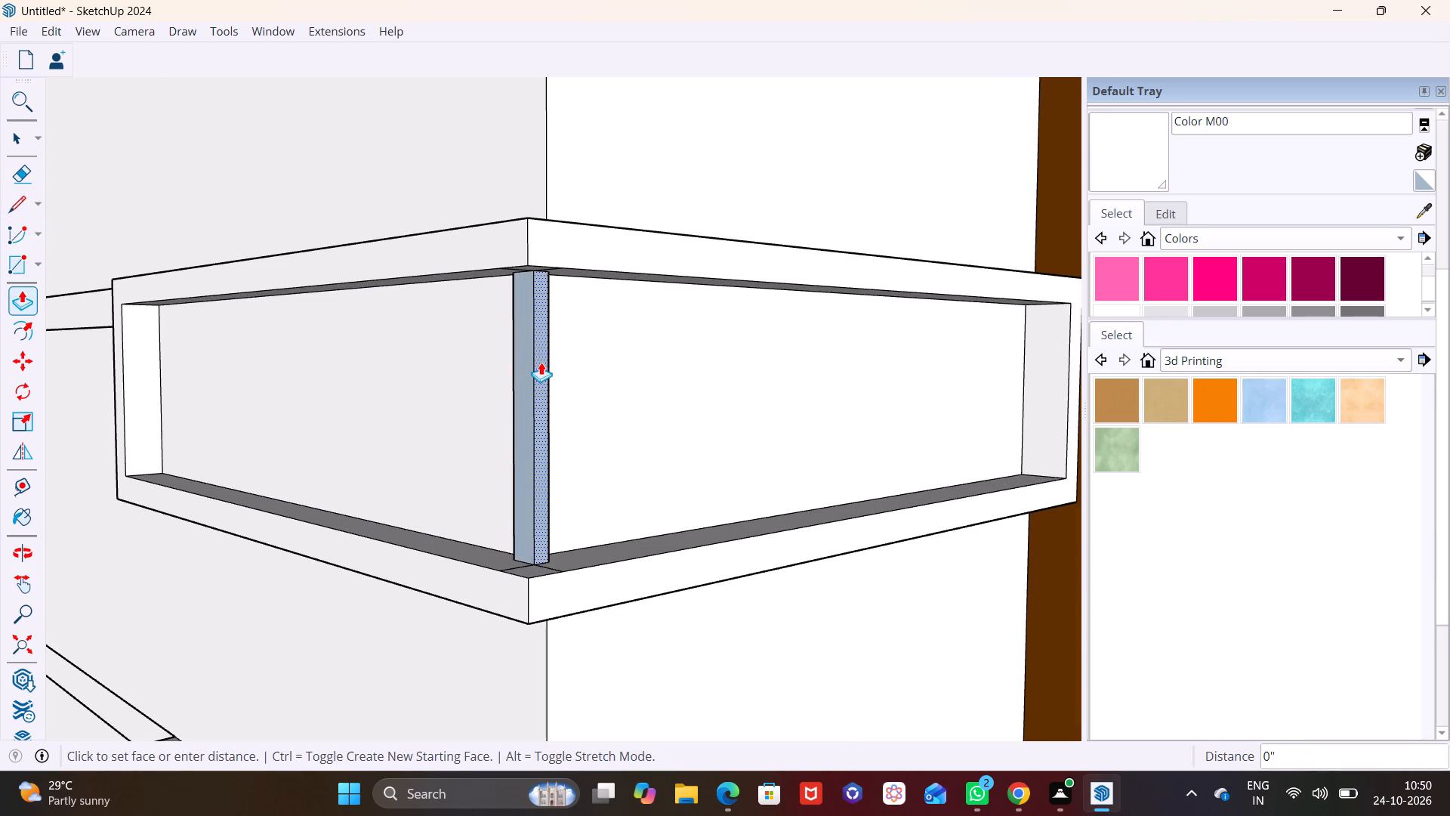
pyautogui.click(519, 348)
# Draw 7" lines on the lowest panel, joining both recesses' upper and lower corners to the vertical corner edge.
pyautogui.scroll(-8, 506, 372)
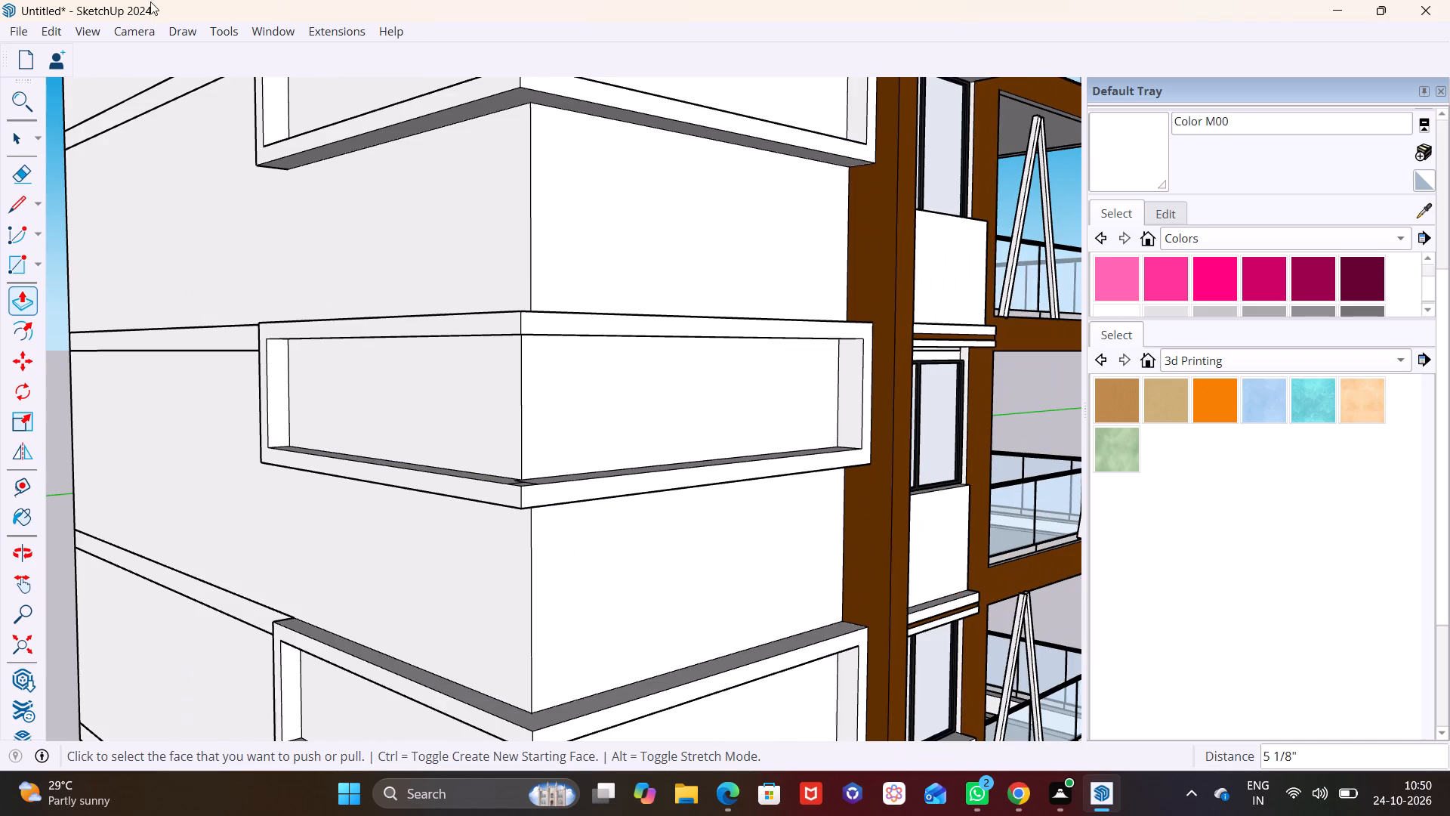
pyautogui.scroll(-2, 150, 2)
pyautogui.keyDown('shift'); pyautogui.moveTo(213, 35); pyautogui.dragTo(197, 0, button='middle'); pyautogui.keyUp('shift')
pyautogui.keyDown('shift'); pyautogui.moveTo(197, 0); pyautogui.dragTo(193, 141); pyautogui.keyUp('shift')
pyautogui.scroll(-5, 202, 174)
pyautogui.keyDown('shift'); pyautogui.moveTo(427, 353); pyautogui.dragTo(425, 205, button='middle'); pyautogui.keyUp('shift')
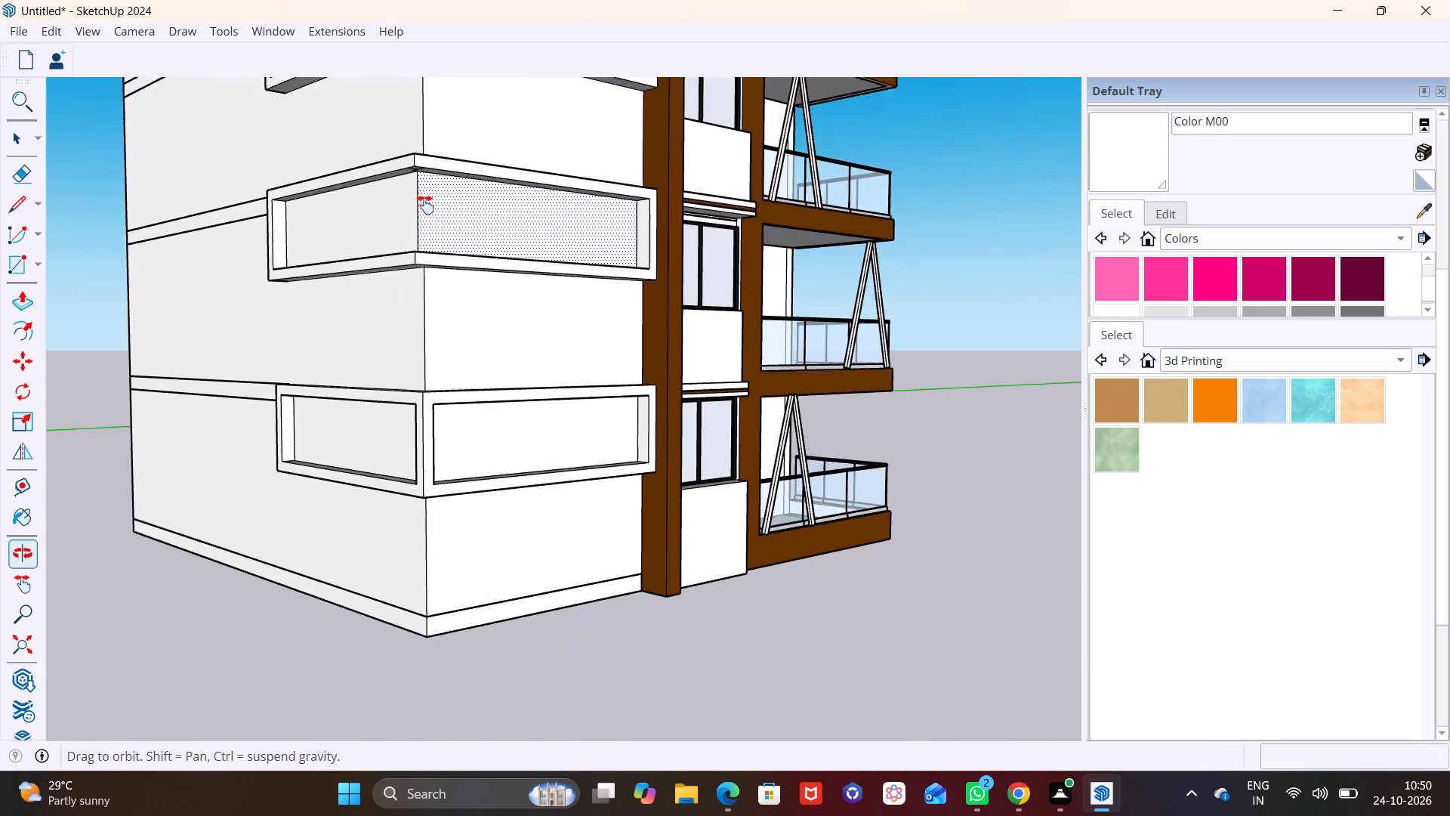
pyautogui.keyDown('shift'); pyautogui.moveTo(425, 205); pyautogui.dragTo(425, 201, button='middle'); pyautogui.keyUp('shift')
pyautogui.scroll(8, 393, 557)
pyautogui.click(12, 134)
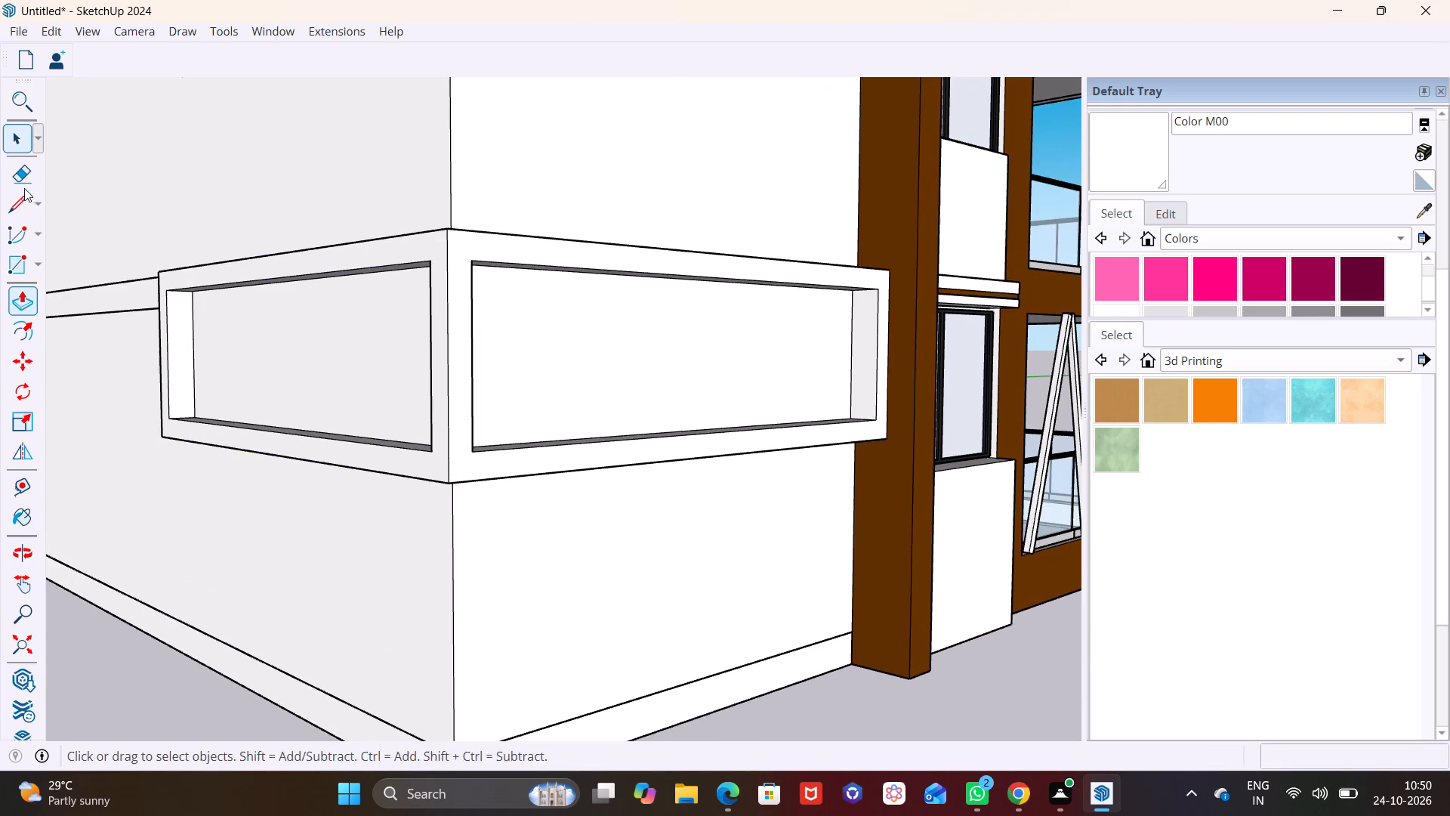
pyautogui.click(26, 214)
pyautogui.scroll(3, 378, 216)
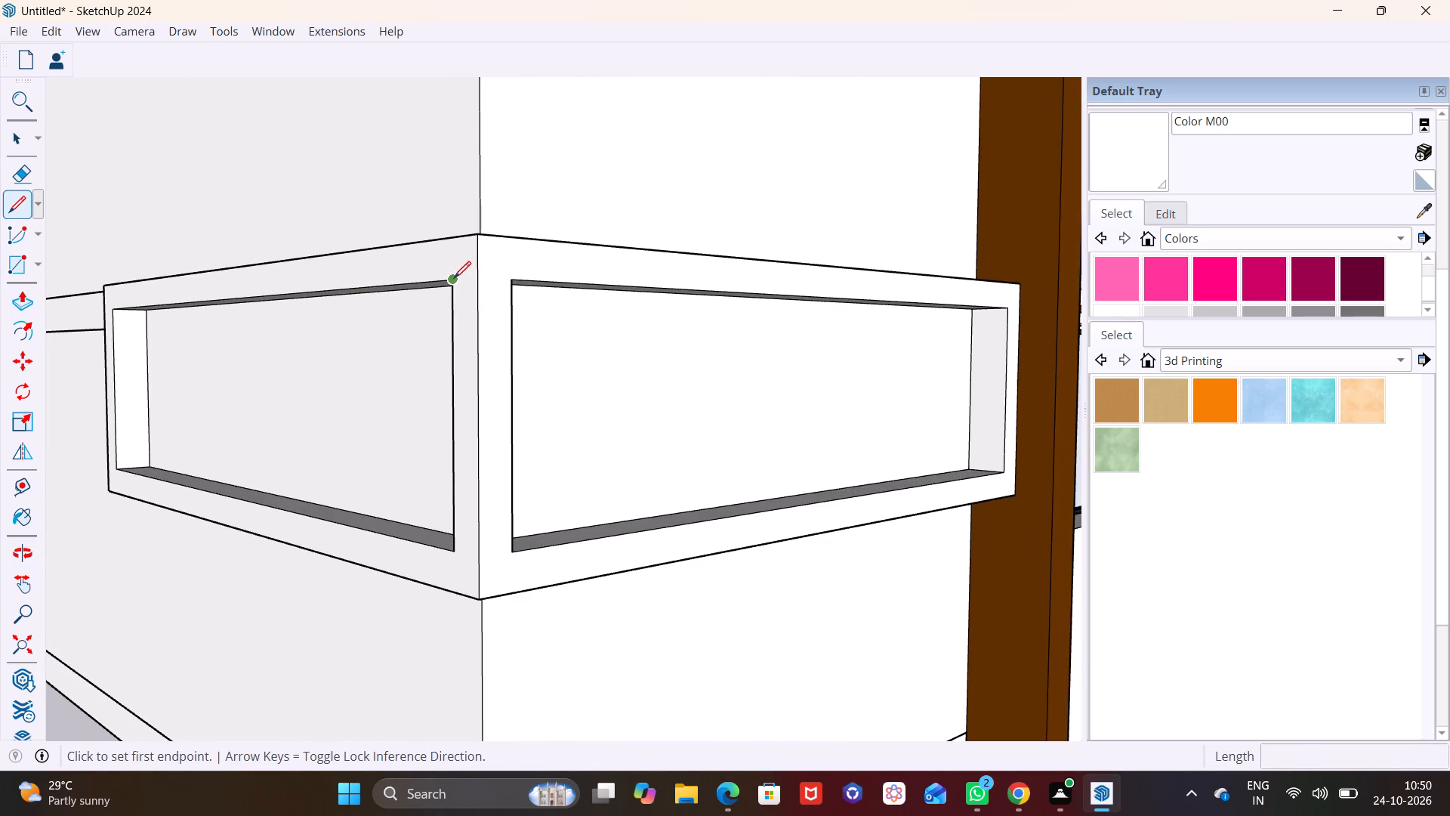
pyautogui.click(454, 278)
pyautogui.doubleClick(477, 278)
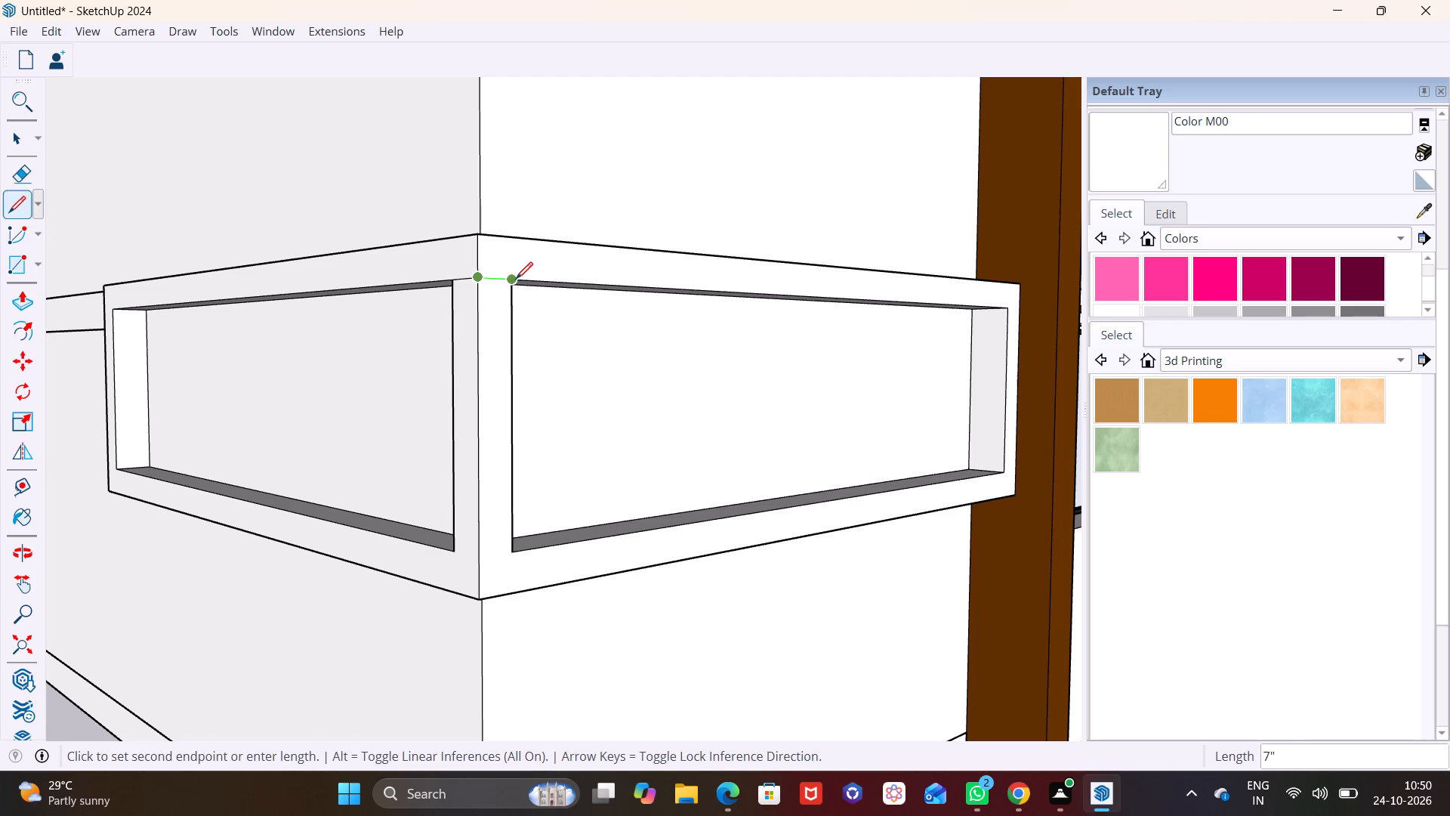
pyautogui.click(516, 279)
pyautogui.click(454, 555)
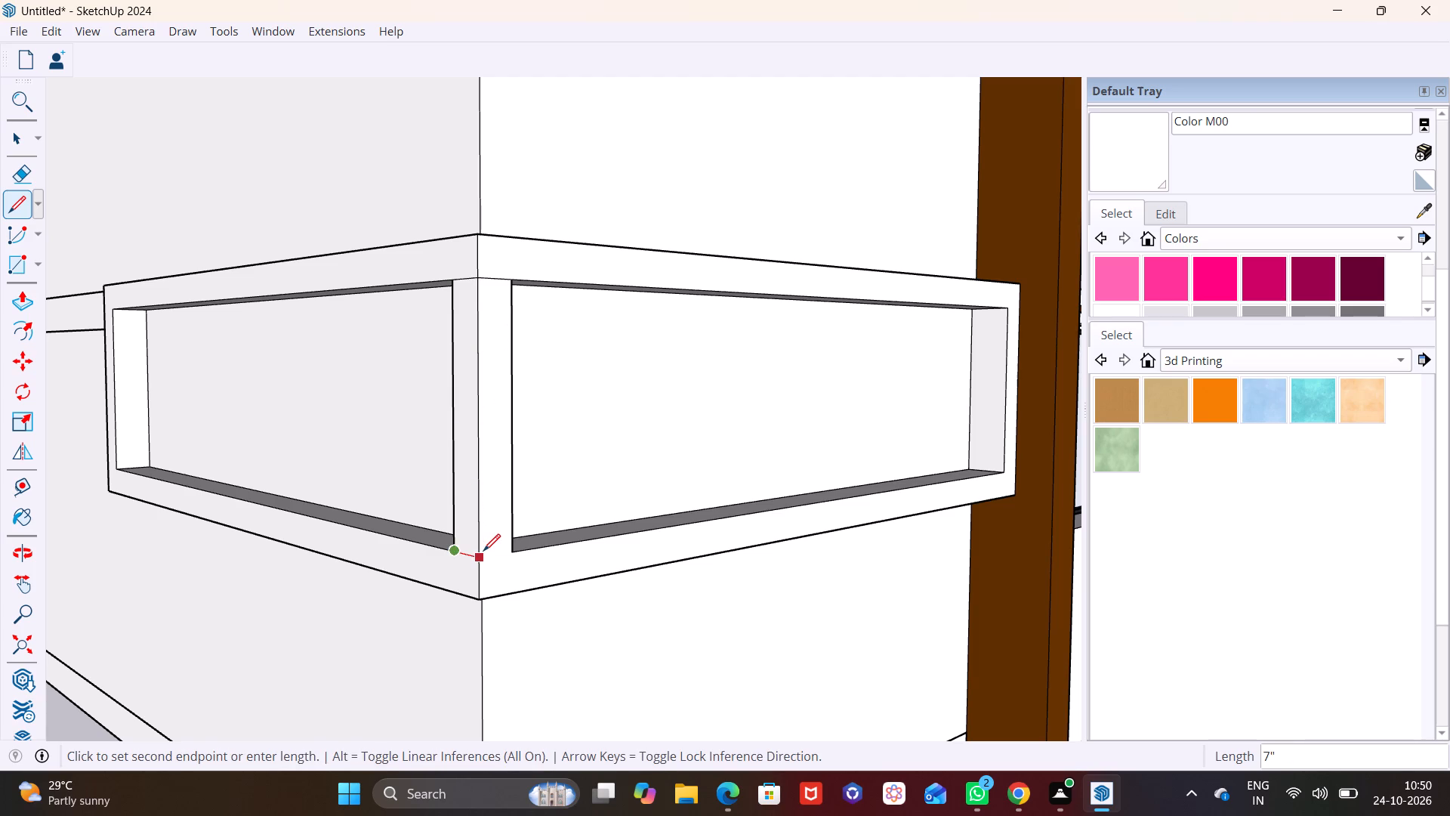
pyautogui.click(483, 551)
pyautogui.click(514, 555)
pyautogui.click(480, 559)
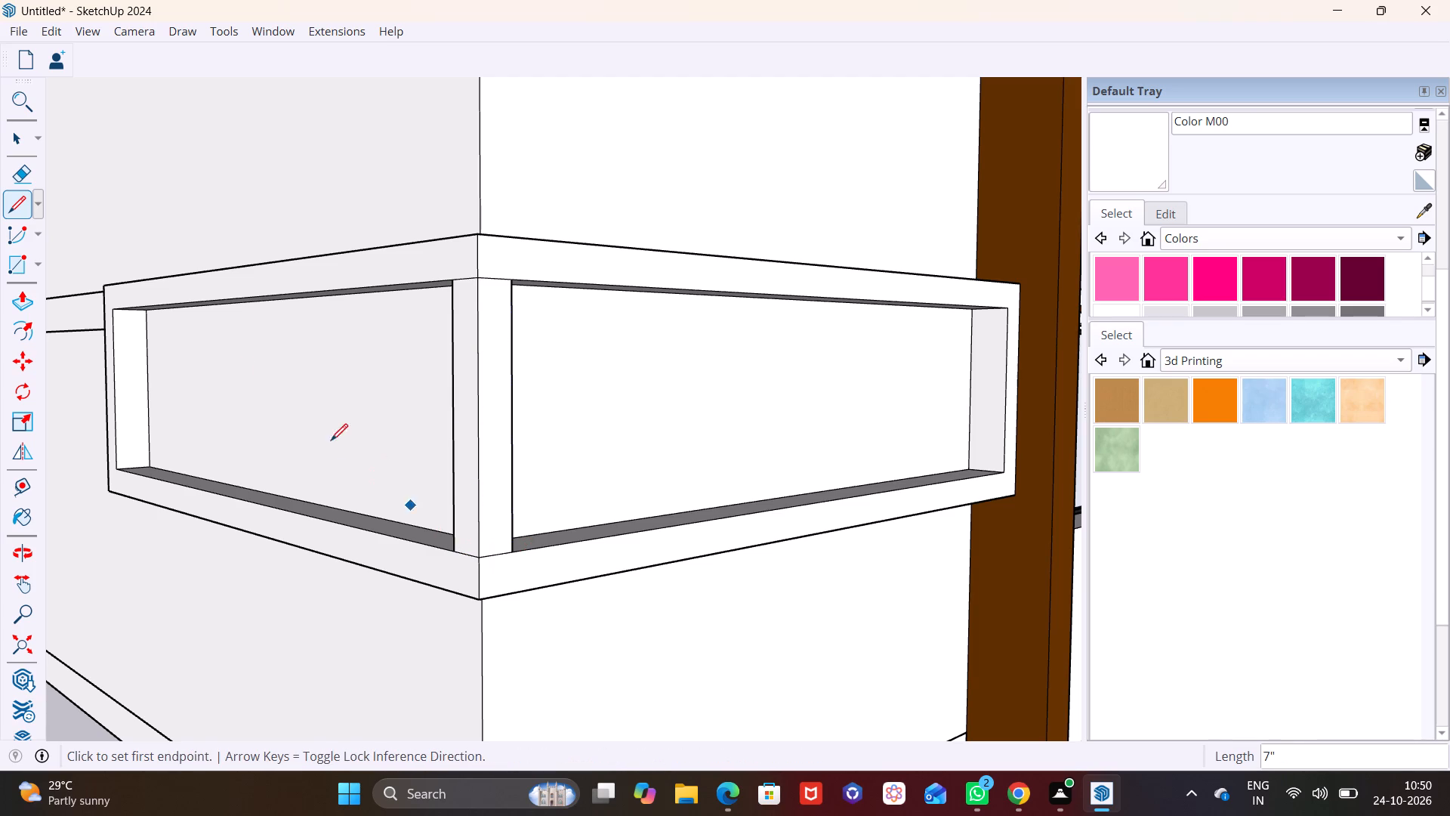
# Push the lowest panel's corner post inward from its side face, and its front face about 3 3/8", opening the corner.
pyautogui.click(29, 292)
pyautogui.click(458, 376)
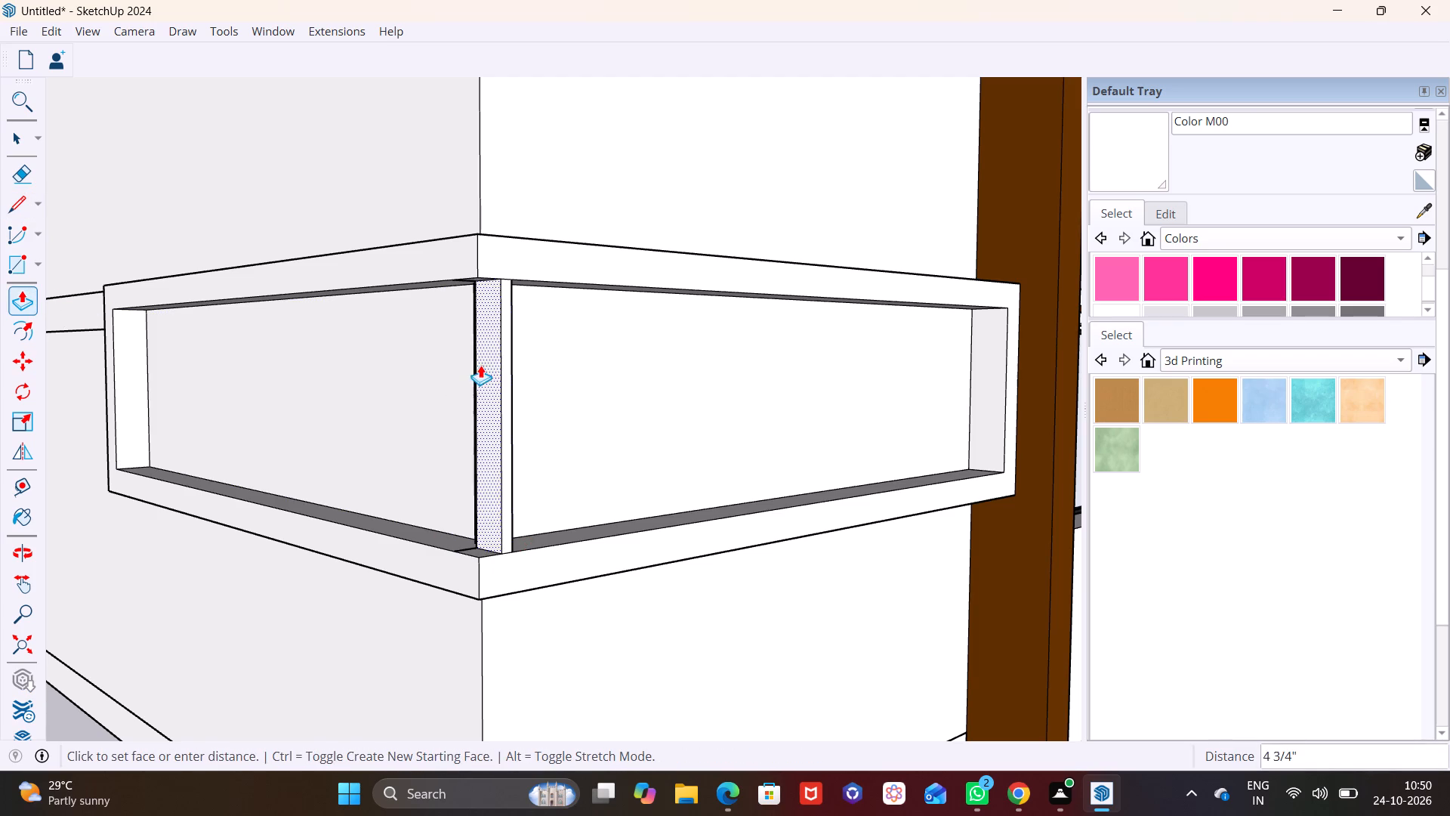
pyautogui.click(496, 363)
pyautogui.click(492, 379)
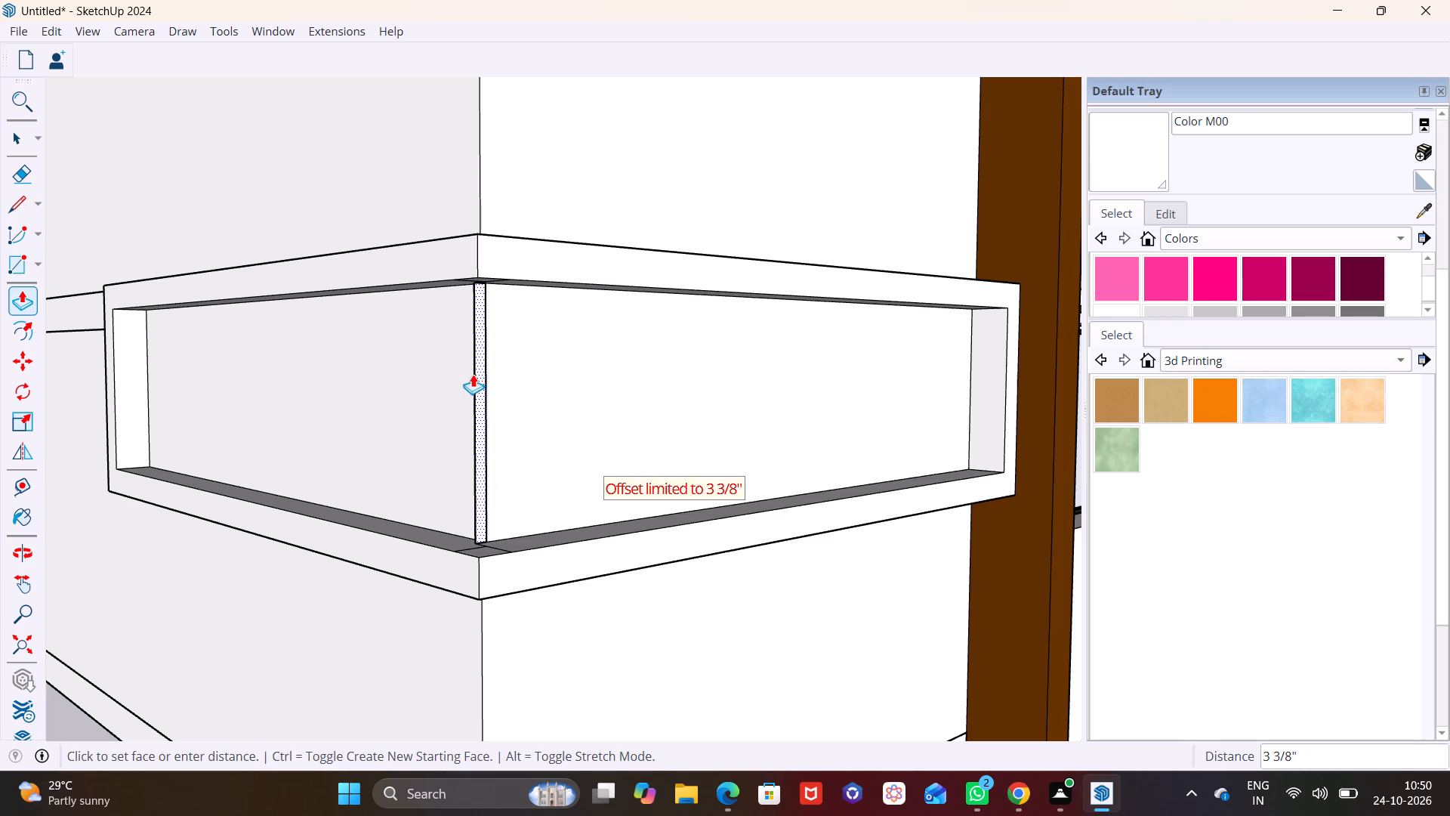
pyautogui.click(473, 374)
pyautogui.scroll(-16, 431, 364)
pyautogui.press('space')
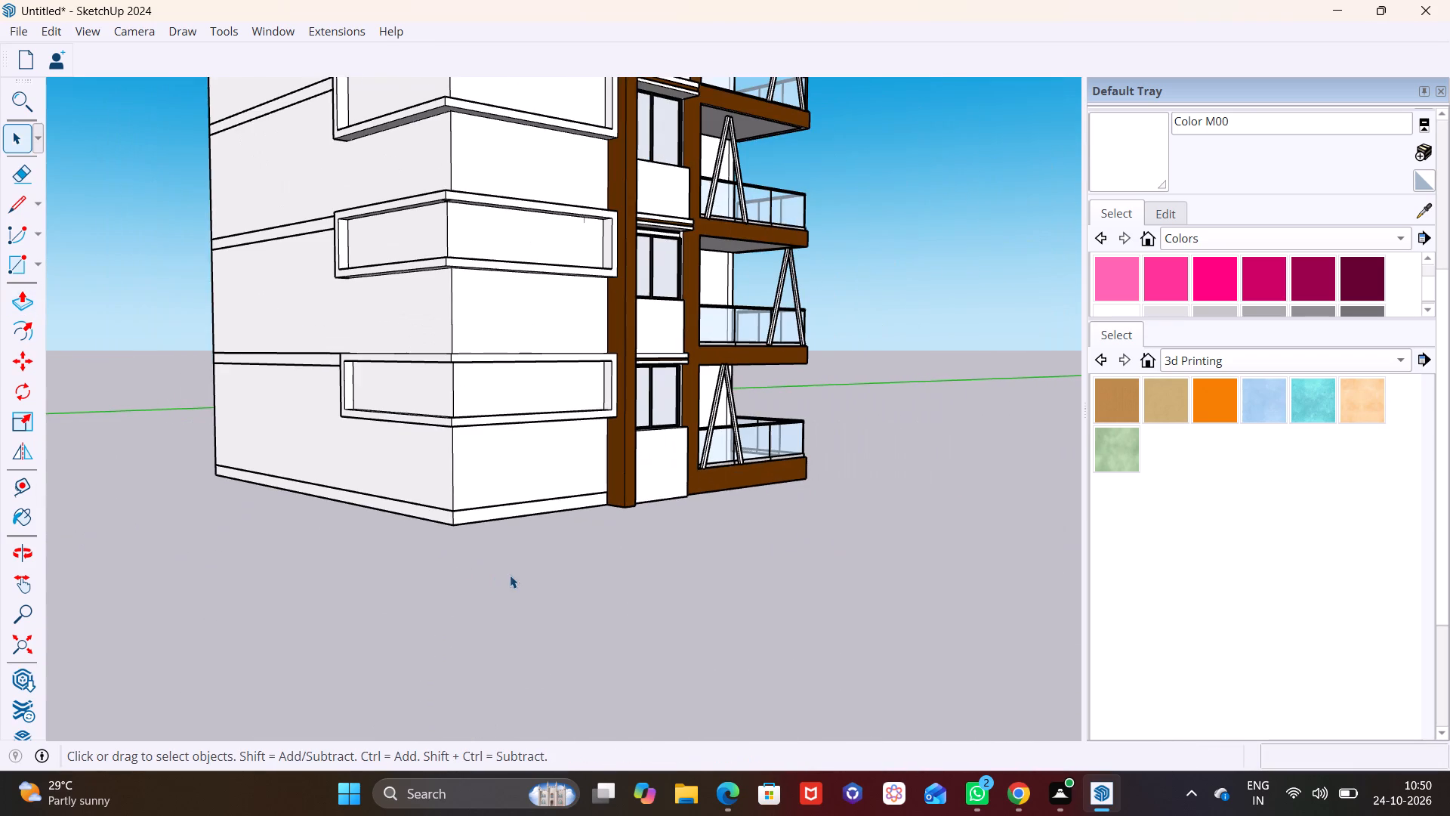
pyautogui.click(510, 575)
# Move the loose two-pane glass window about 49' 2" by its upper corner into the lowest panel's front recess.
pyautogui.scroll(2, 403, 328)
pyautogui.scroll(-9, 403, 328)
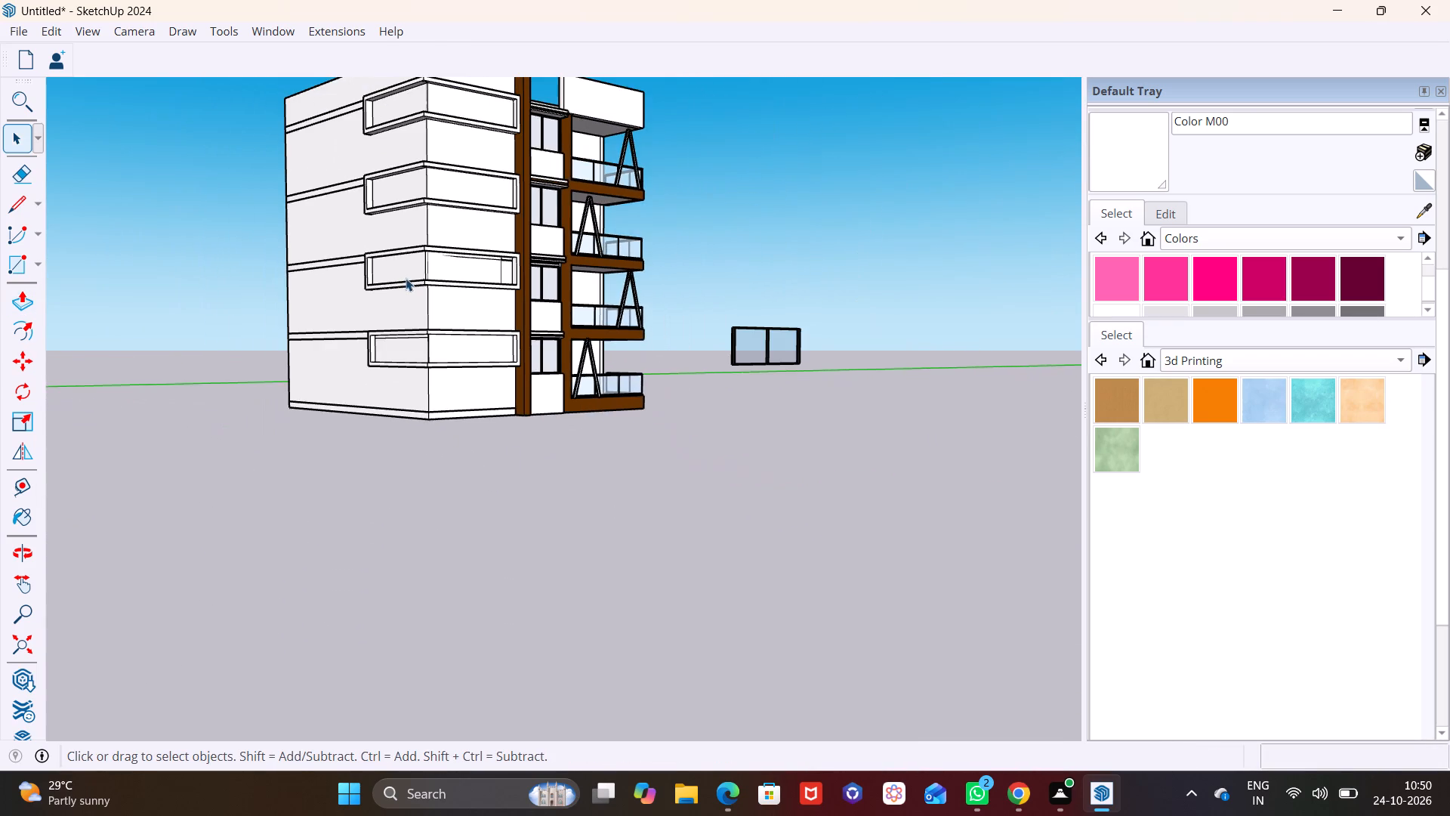
pyautogui.keyDown('shift'); pyautogui.moveTo(409, 274); pyautogui.dragTo(362, 512, button='middle'); pyautogui.keyUp('shift')
pyautogui.moveTo(376, 499); pyautogui.dragTo(359, 503, button='middle')
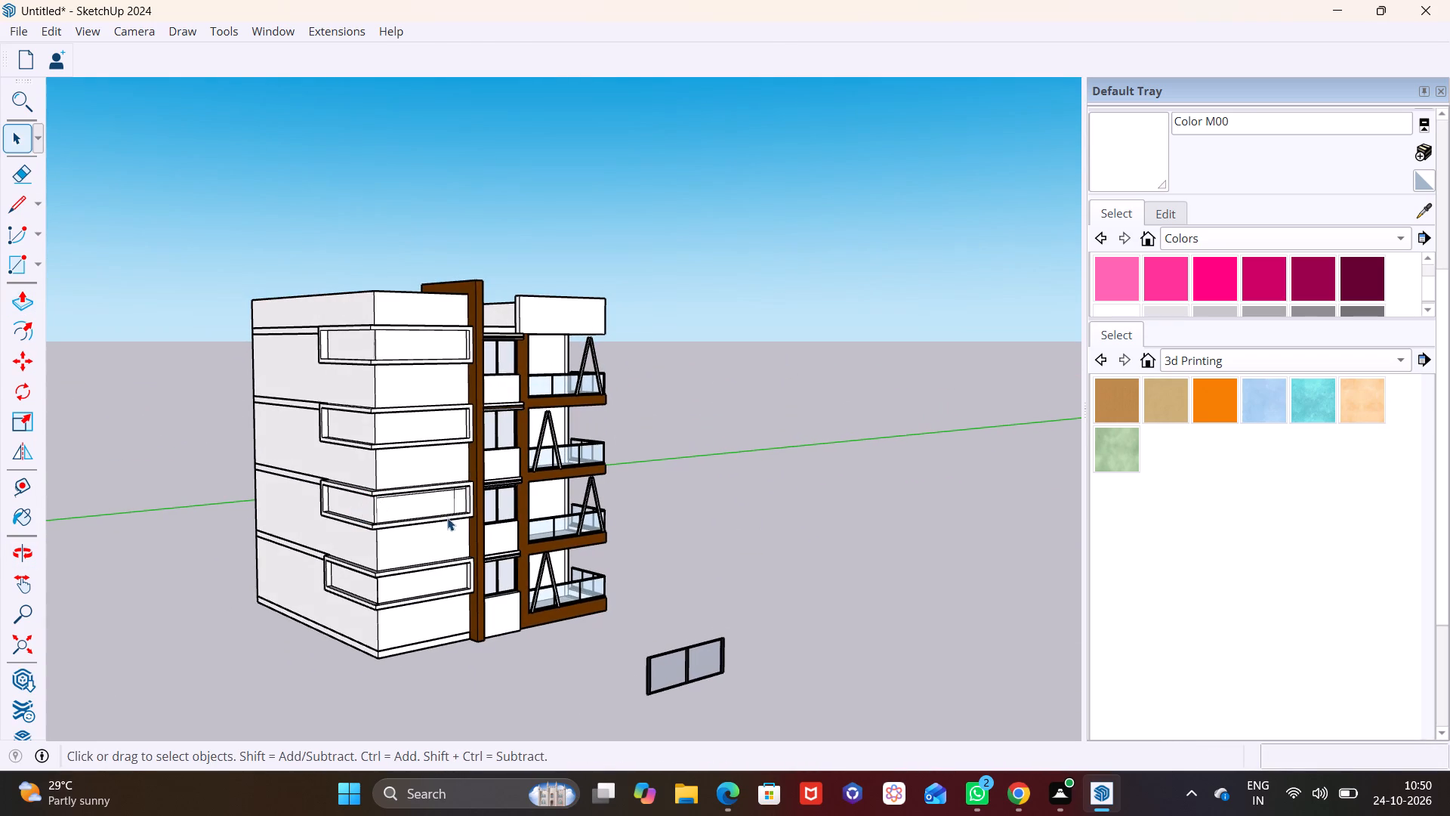
pyautogui.click(726, 651)
pyautogui.press('m')
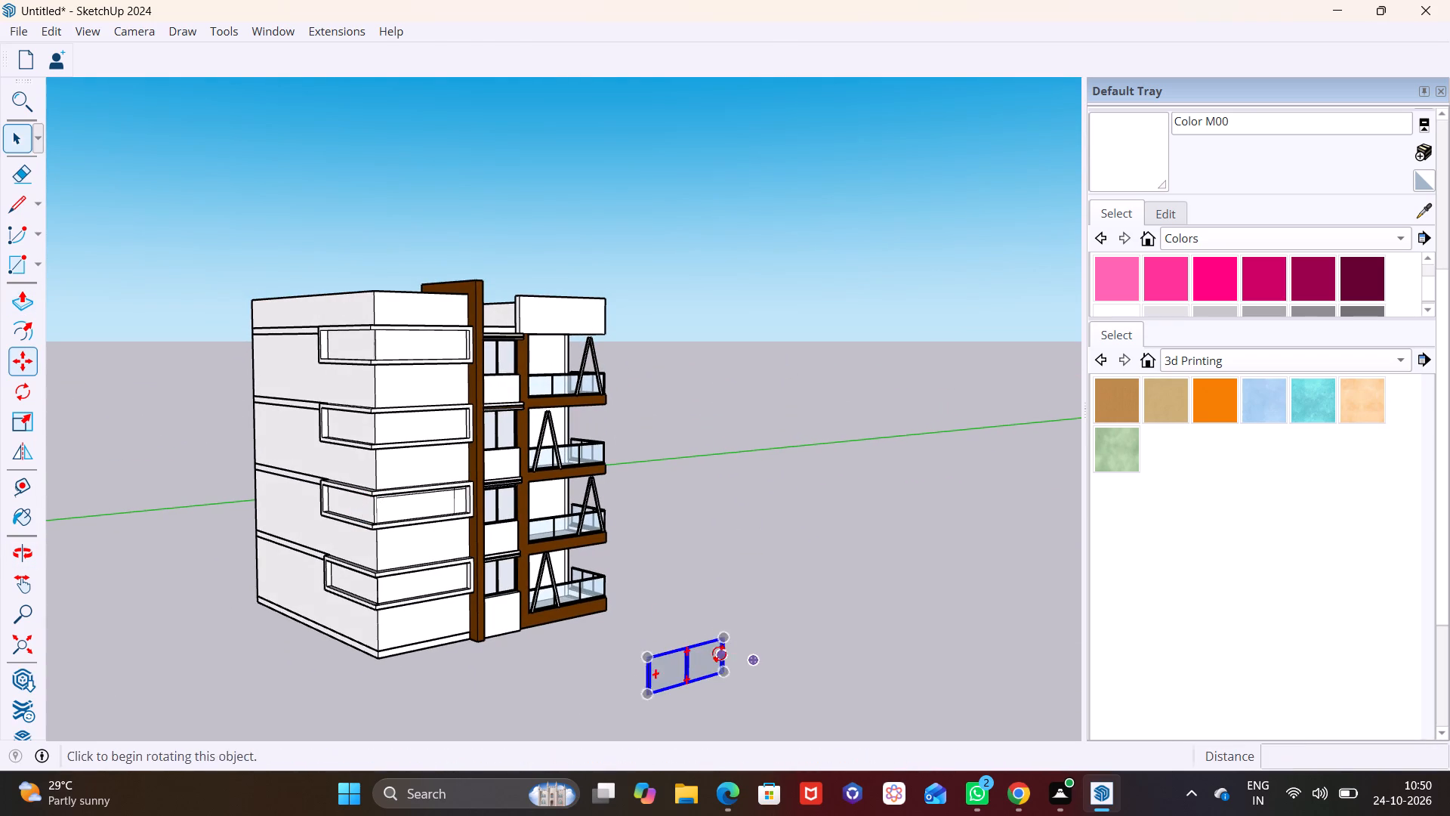
pyautogui.click(723, 640)
pyautogui.scroll(7, 437, 547)
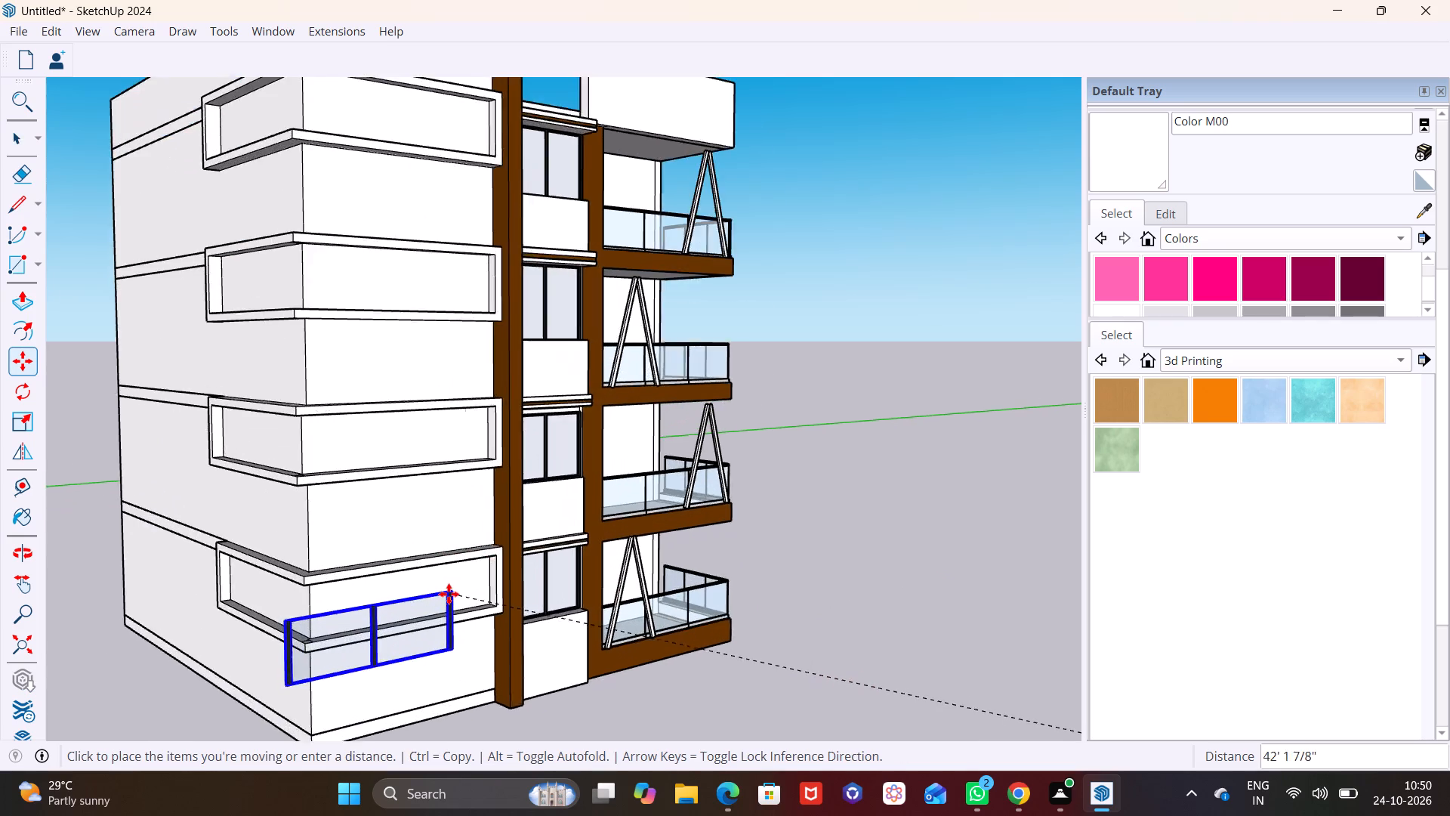
pyautogui.scroll(7, 449, 594)
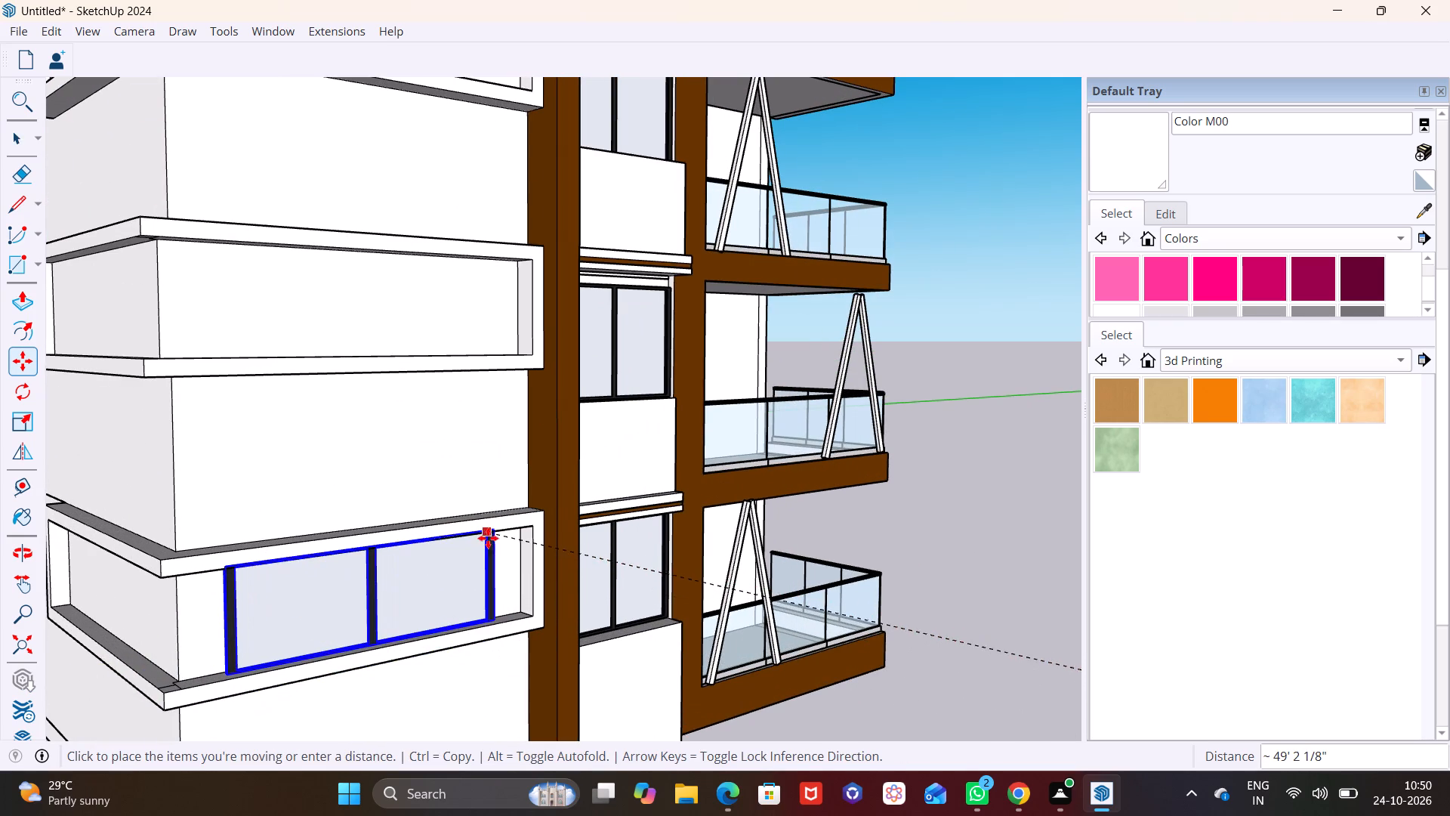
pyautogui.click(488, 538)
# Shift the window by its lower corner in small moves to seat it on the lowest recess's bottom ledge.
pyautogui.moveTo(430, 584); pyautogui.dragTo(578, 491, button='middle')
pyautogui.moveTo(485, 506); pyautogui.dragTo(378, 539, button='middle')
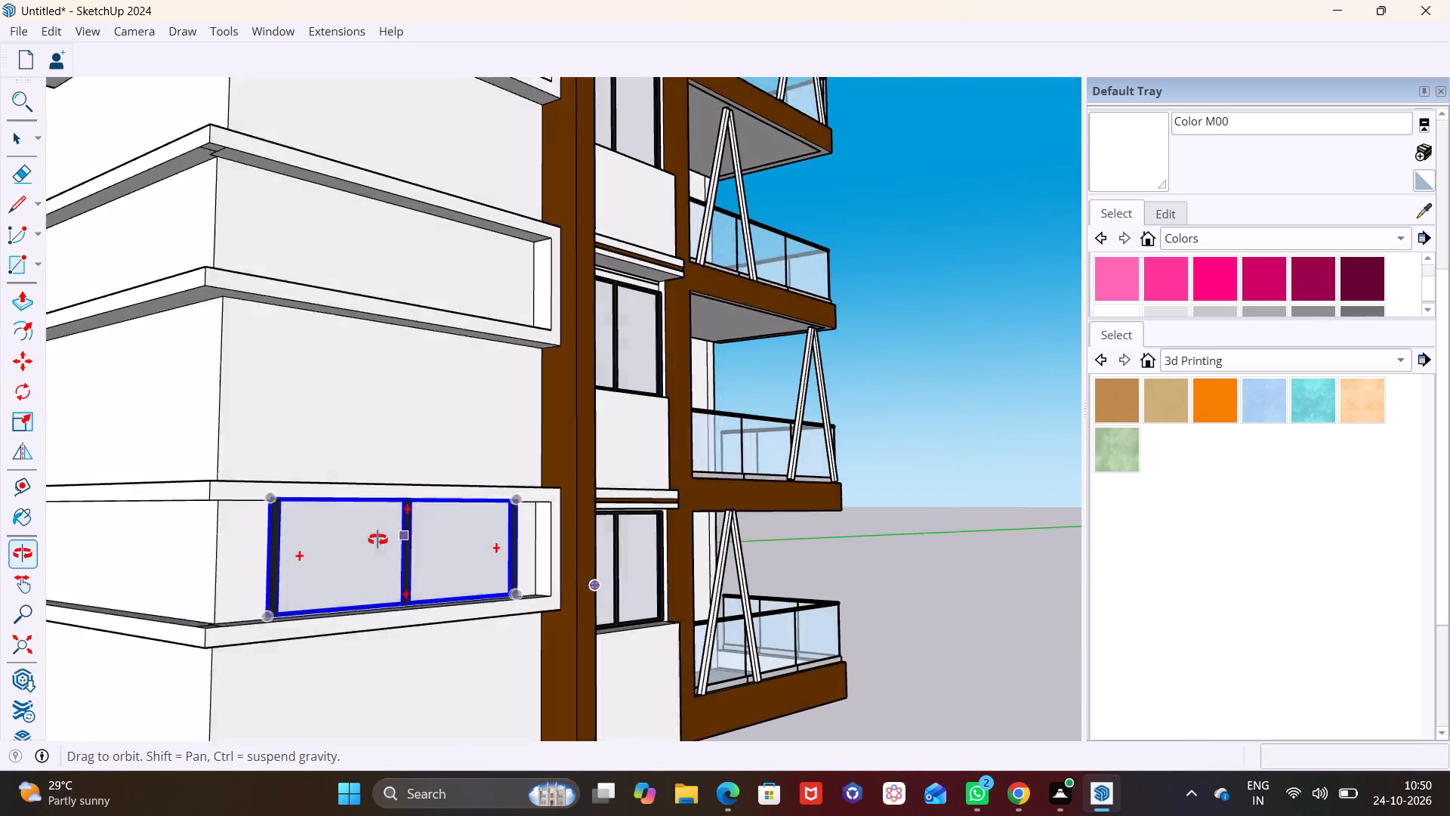
pyautogui.moveTo(378, 539); pyautogui.dragTo(361, 546, button='middle')
pyautogui.scroll(6, 224, 548)
pyautogui.moveTo(261, 561); pyautogui.dragTo(378, 422, button='middle')
pyautogui.moveTo(392, 481); pyautogui.dragTo(553, 529, button='middle')
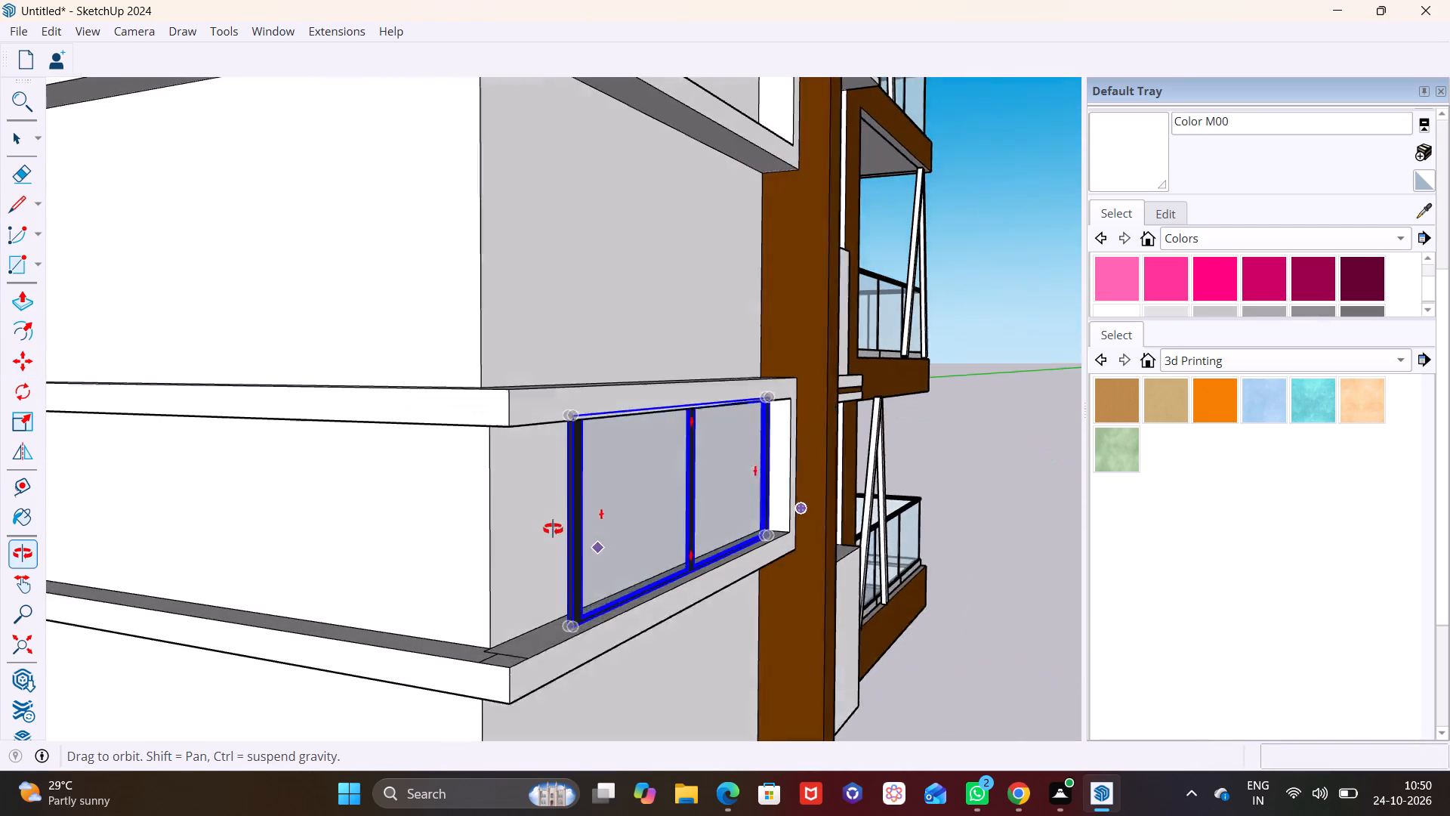
pyautogui.moveTo(553, 529); pyautogui.dragTo(559, 530, button='middle')
pyautogui.click(612, 639)
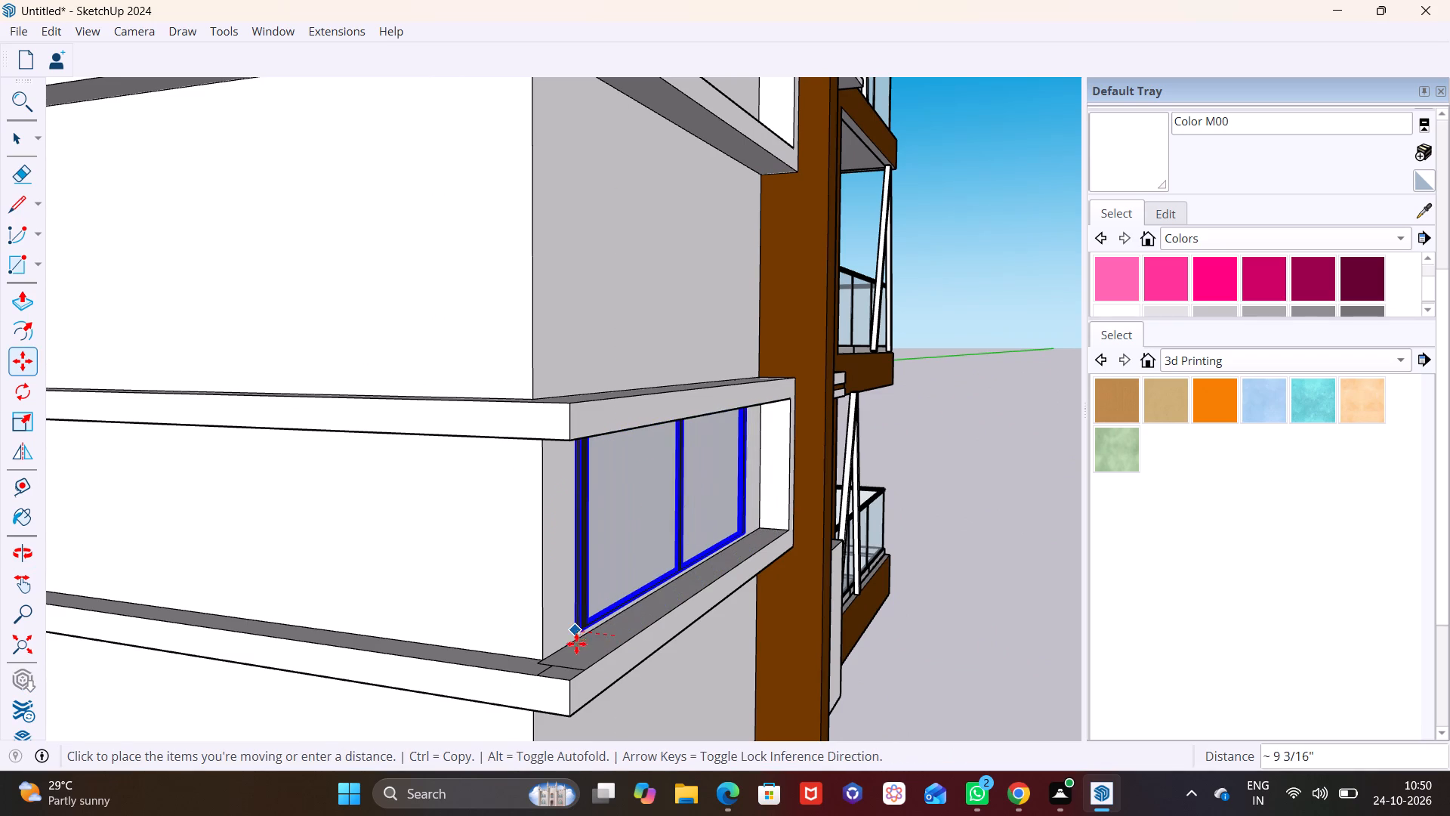
pyautogui.click(578, 648)
pyautogui.click(585, 655)
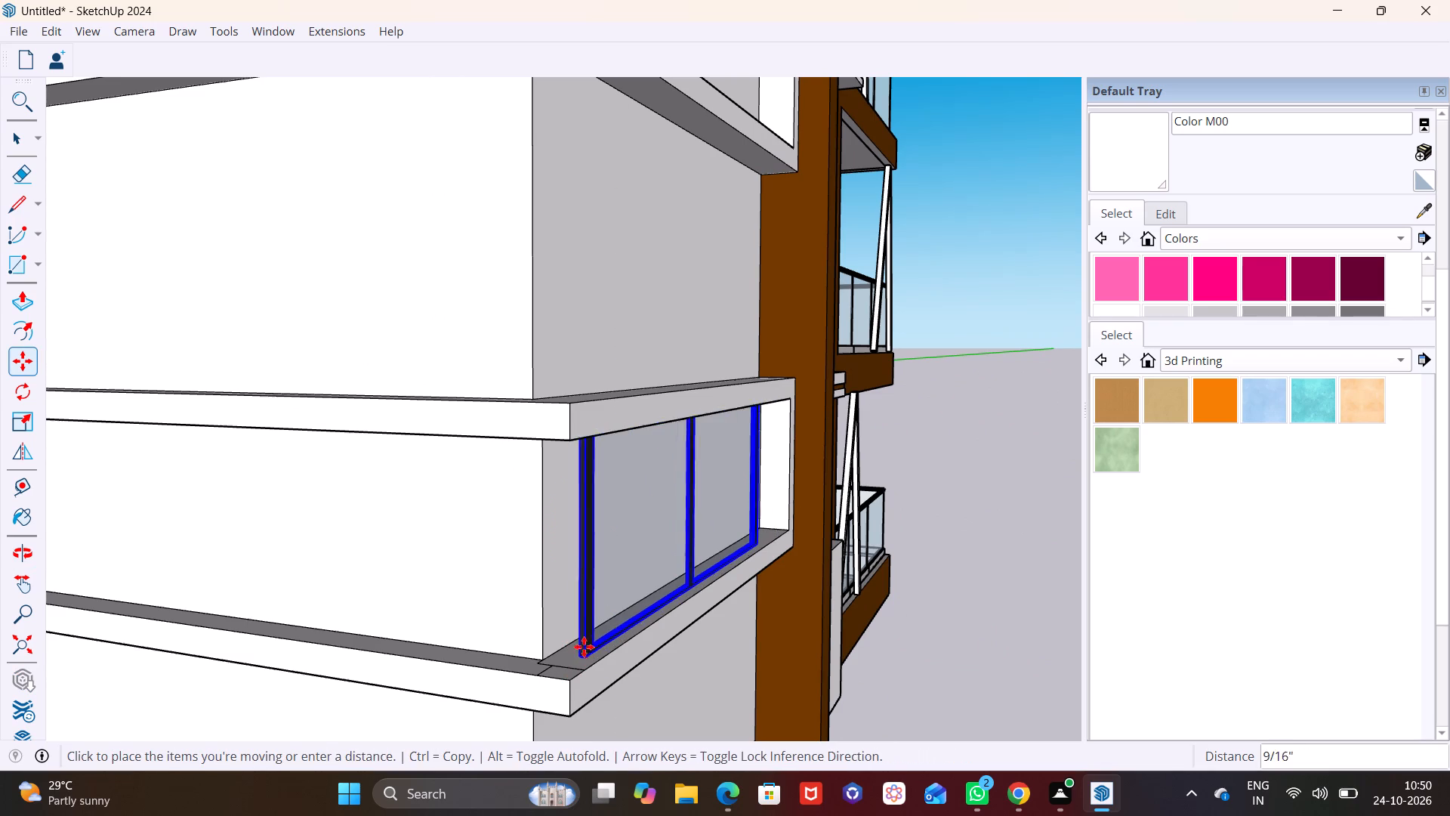
pyautogui.click(572, 641)
# Nudge the window about 1 3/16" from its lower corner near the brown column, onto the recess ledge.
pyautogui.moveTo(630, 582); pyautogui.dragTo(156, 600, button='middle')
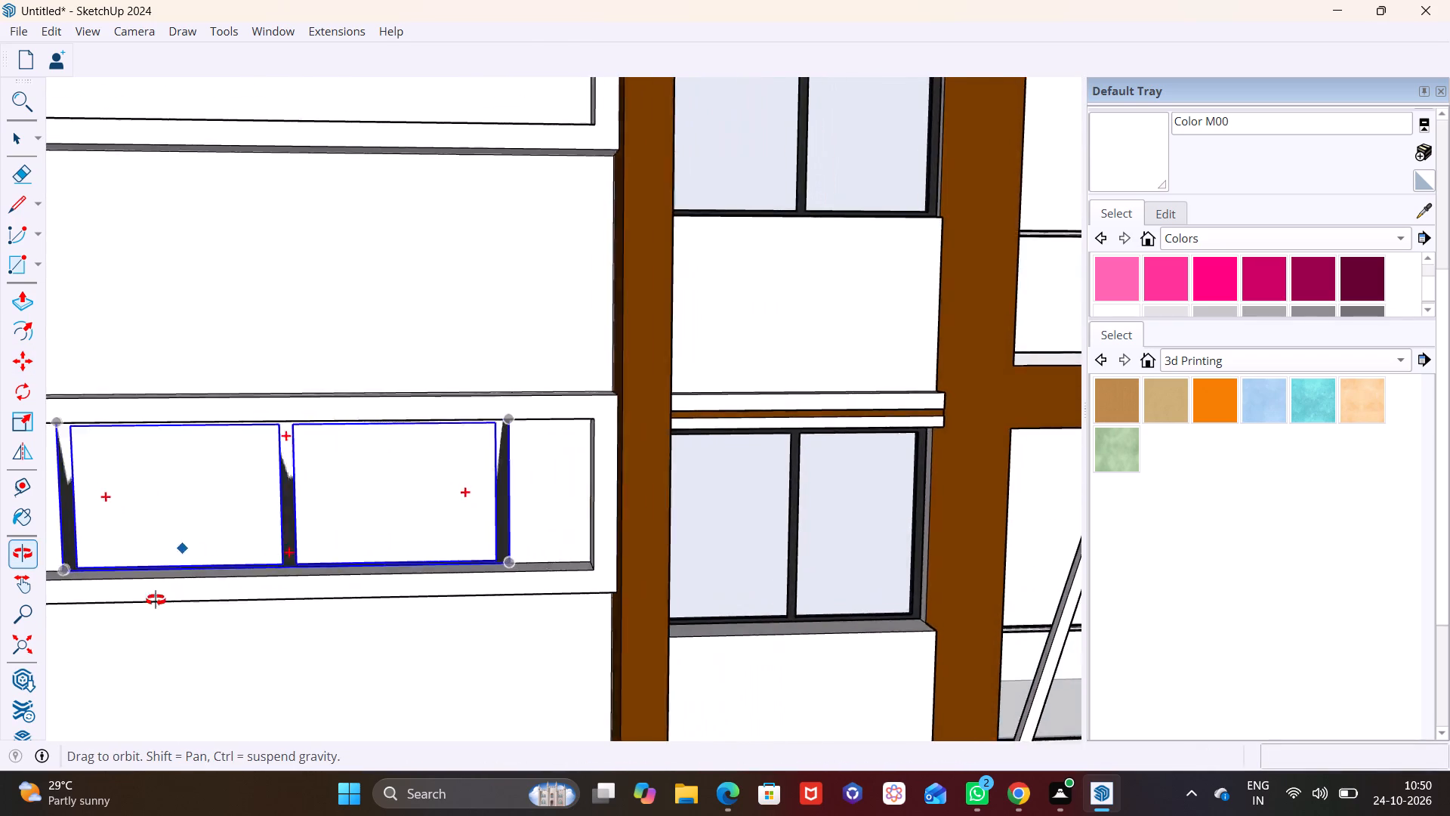
pyautogui.moveTo(156, 600); pyautogui.dragTo(154, 600, button='middle')
pyautogui.scroll(-6, 311, 549)
pyautogui.moveTo(340, 549); pyautogui.dragTo(367, 471, button='middle')
pyautogui.moveTo(427, 576); pyautogui.dragTo(248, 640, button='middle')
pyautogui.scroll(2, 330, 517)
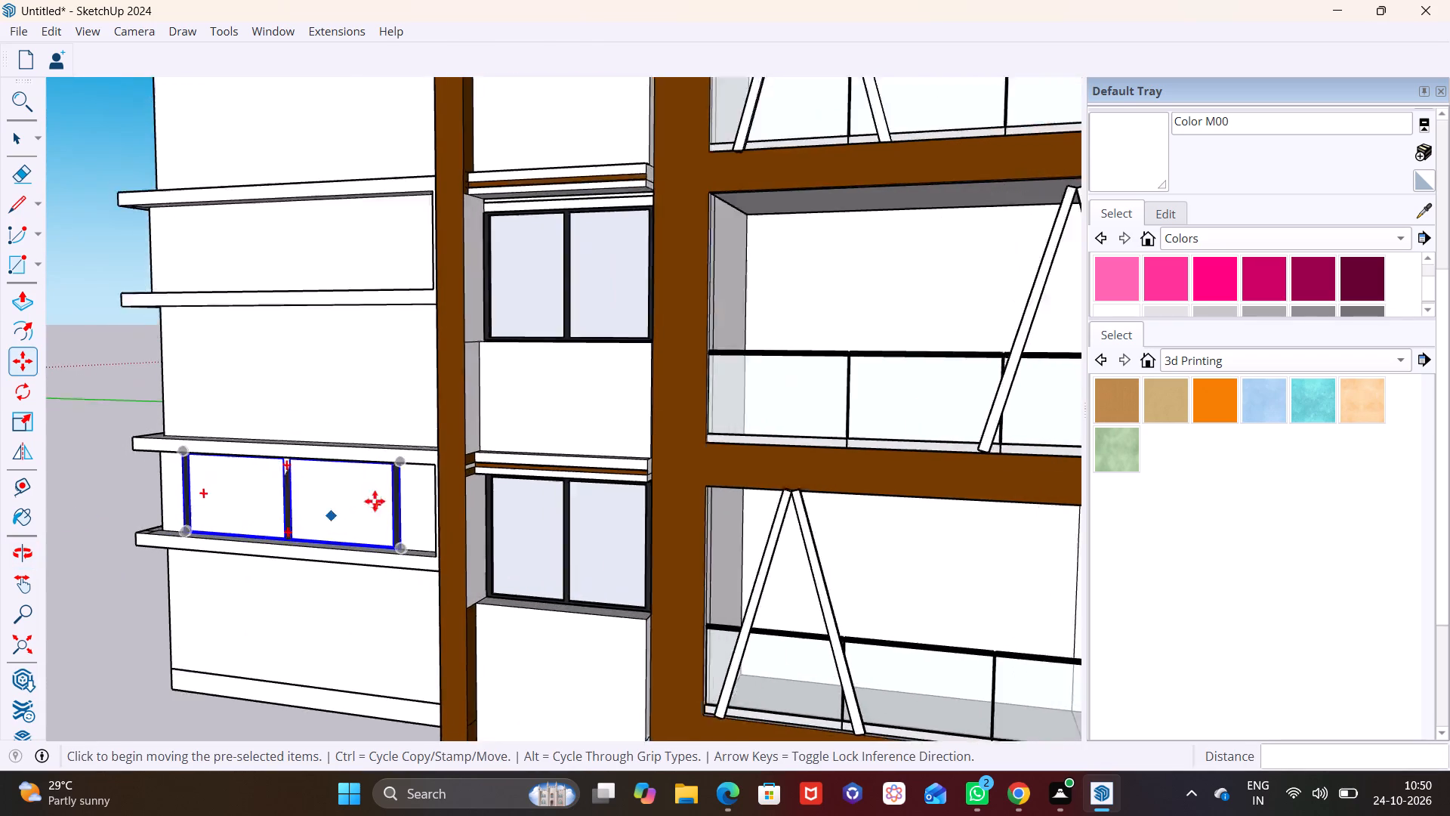
pyautogui.scroll(7, 375, 501)
pyautogui.keyDown('shift'); pyautogui.moveTo(368, 525); pyautogui.dragTo(586, 476, button='middle'); pyautogui.keyUp('shift')
pyautogui.keyDown('shift'); pyautogui.scroll(-1, 597, 476); pyautogui.keyUp('shift')
pyautogui.moveTo(674, 592); pyautogui.dragTo(477, 640, button='middle')
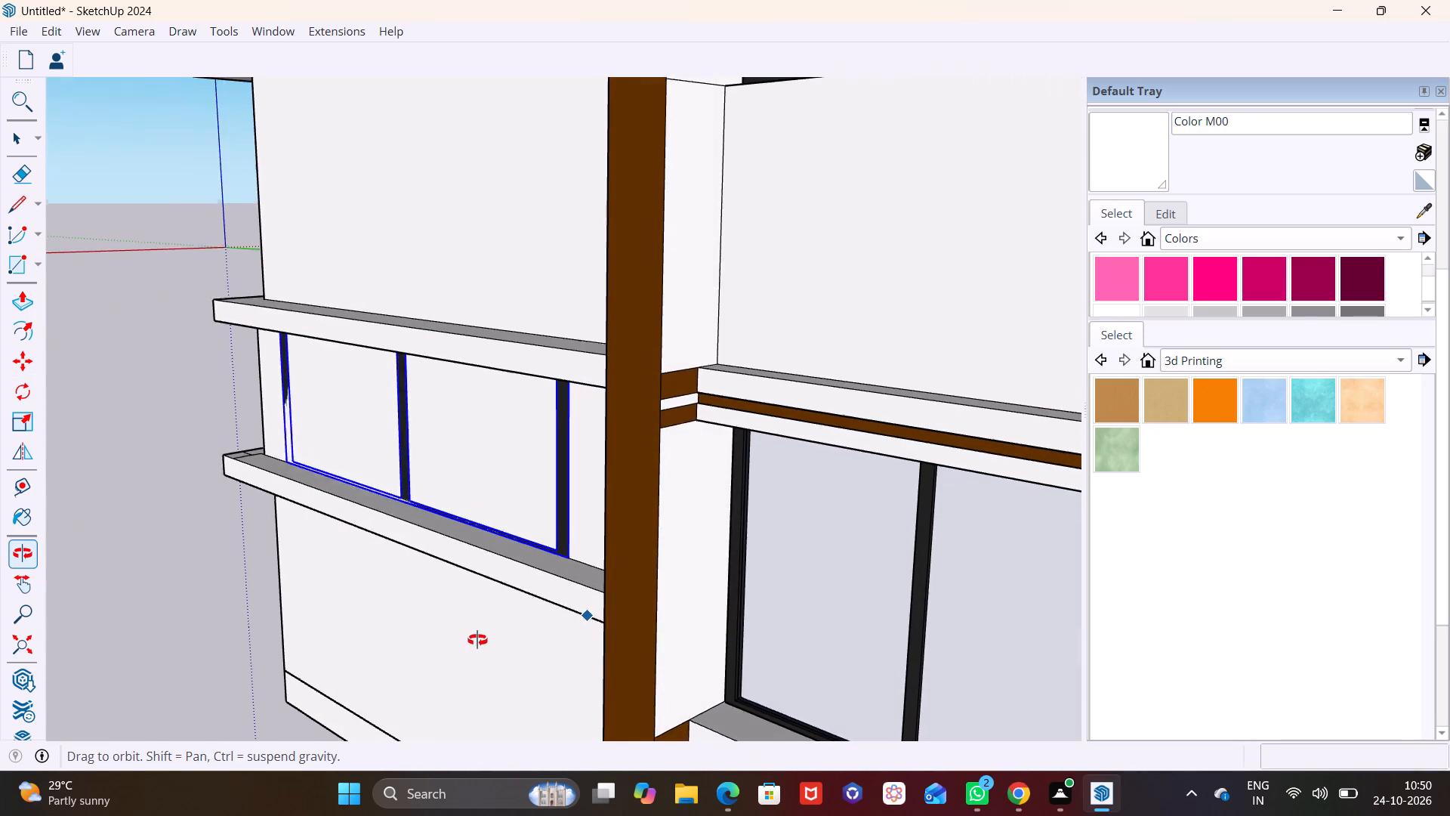
pyautogui.moveTo(477, 640); pyautogui.dragTo(477, 639, button='middle')
pyautogui.scroll(5, 551, 564)
pyautogui.press('space')
pyautogui.click(545, 537)
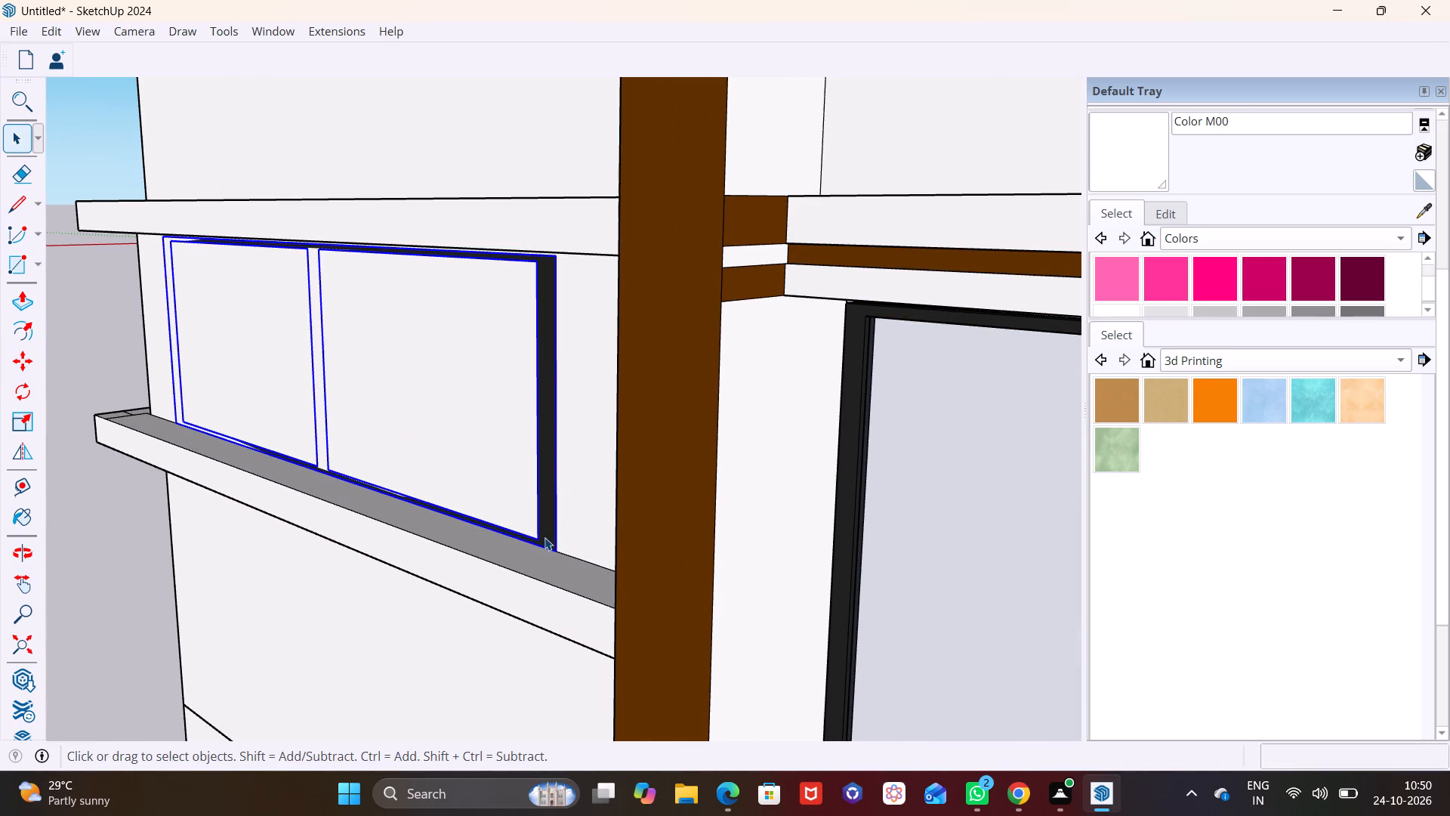
pyautogui.press('m')
pyautogui.click(565, 543)
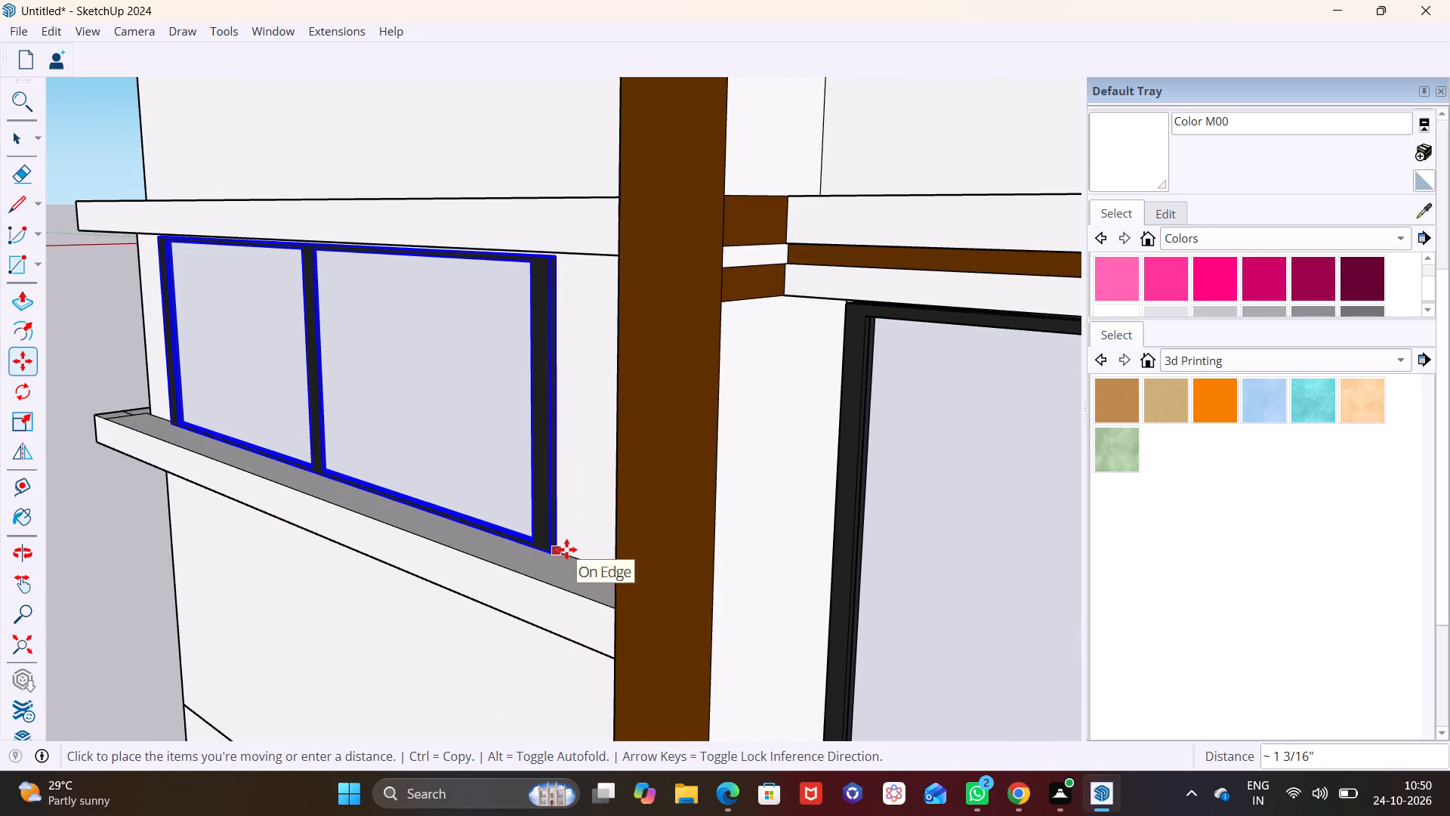
pyautogui.click(566, 552)
# Slide the window about 2' 7/8" along the lowest front recess towards the brown column.
pyautogui.scroll(-3, 395, 512)
pyautogui.moveTo(467, 518); pyautogui.dragTo(824, 512, button='middle')
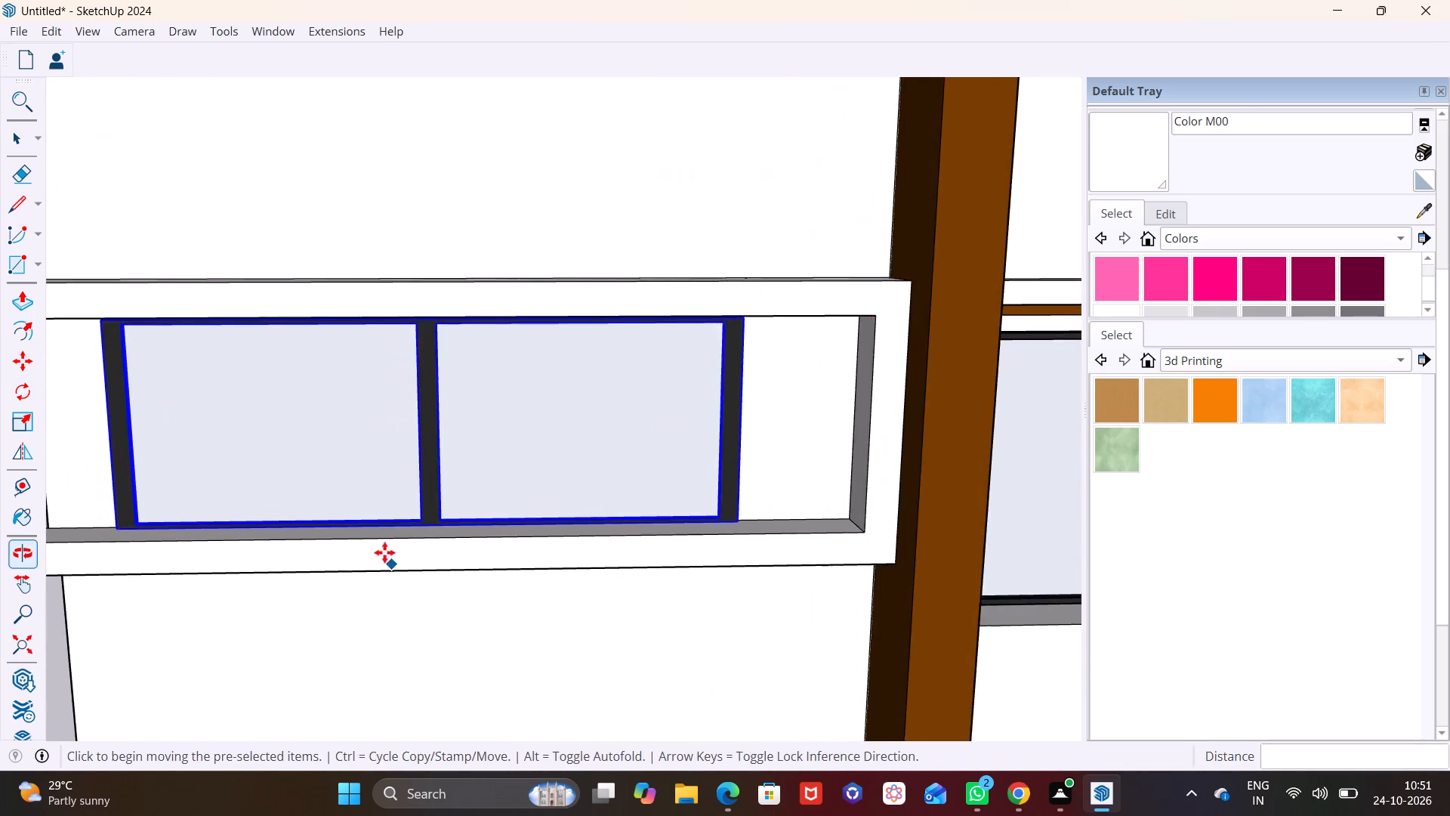
pyautogui.scroll(-13, 384, 552)
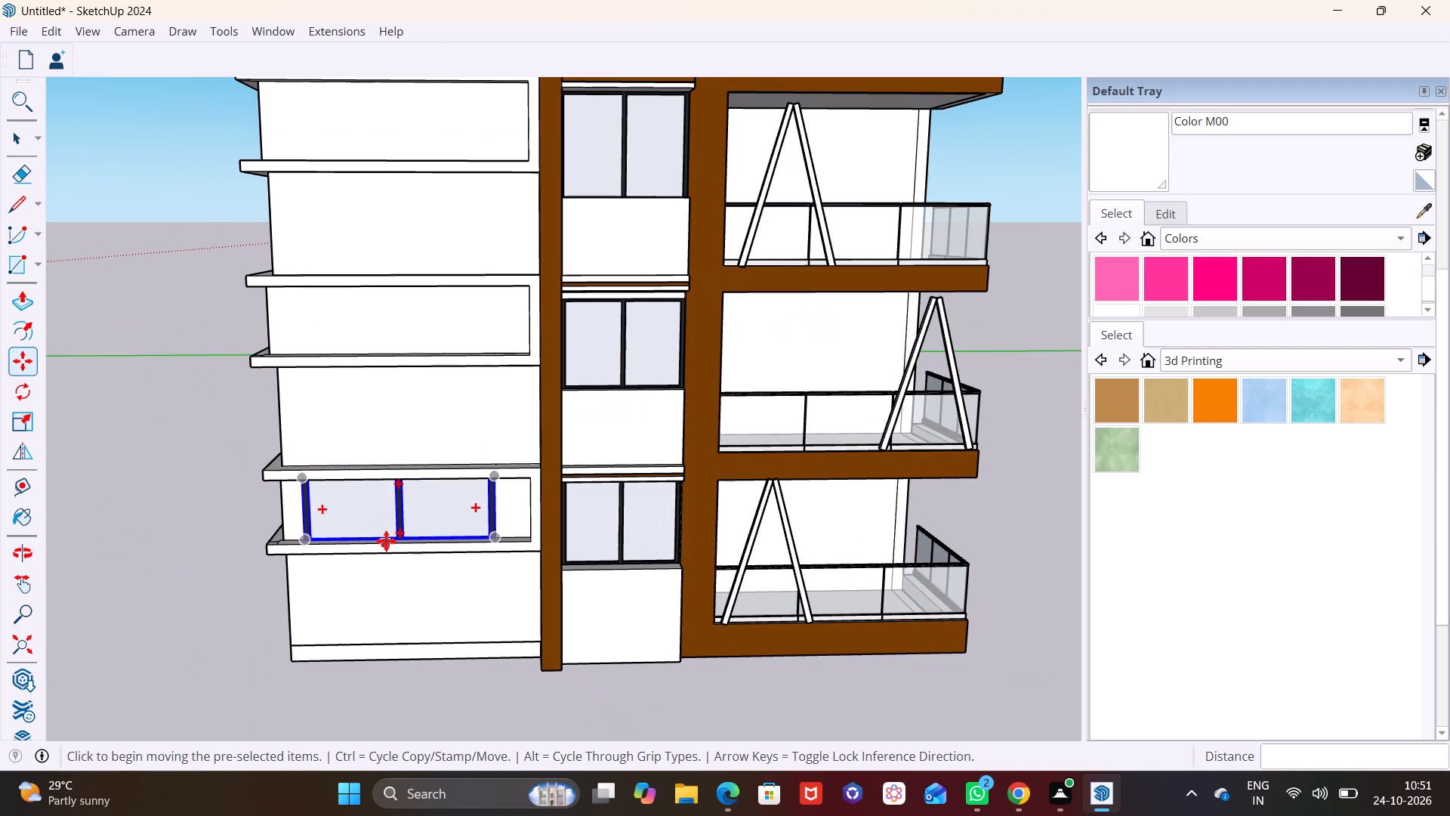
pyautogui.moveTo(388, 535); pyautogui.dragTo(565, 490, button='middle')
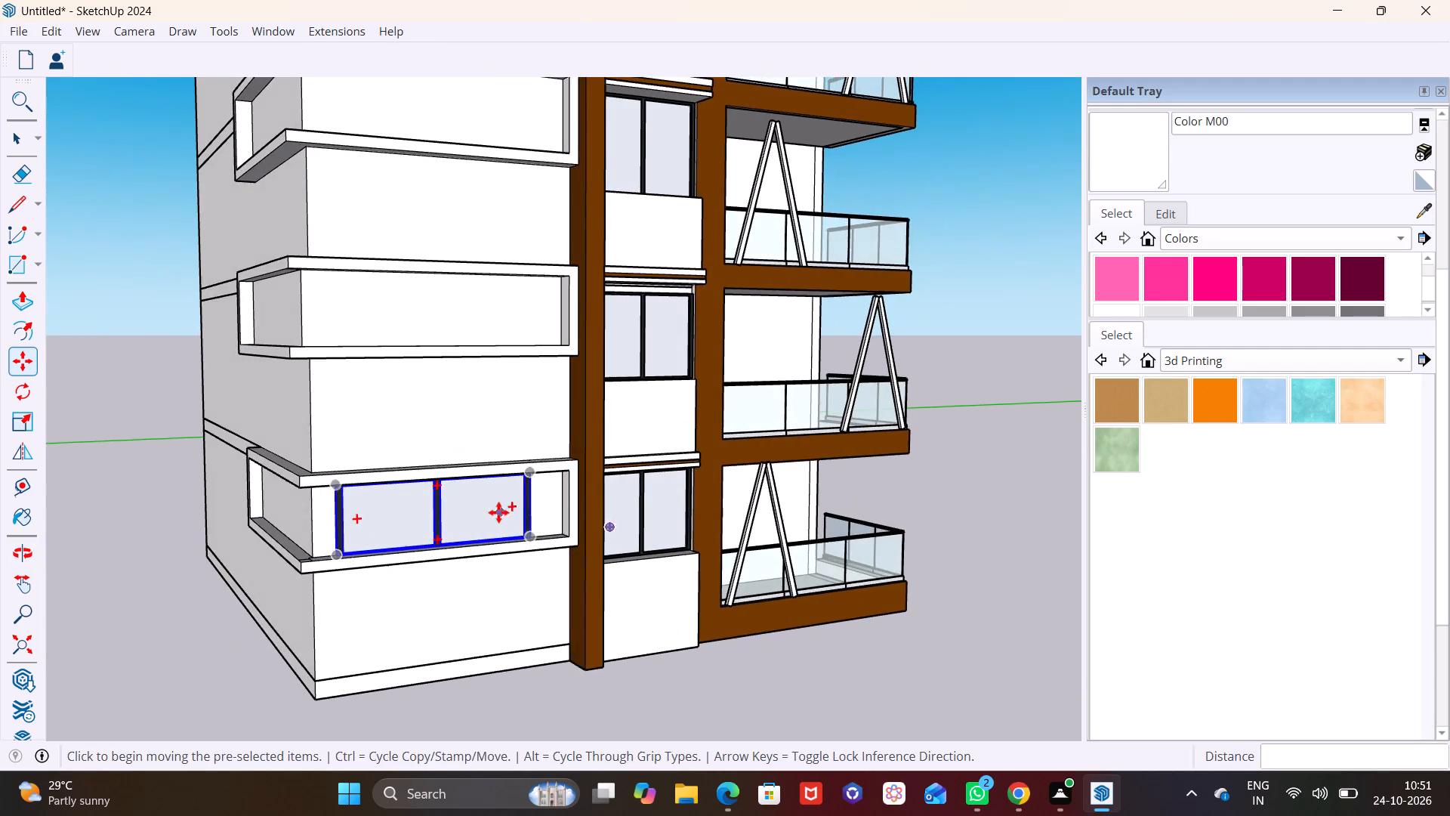
pyautogui.scroll(7, 498, 512)
pyautogui.click(208, 585)
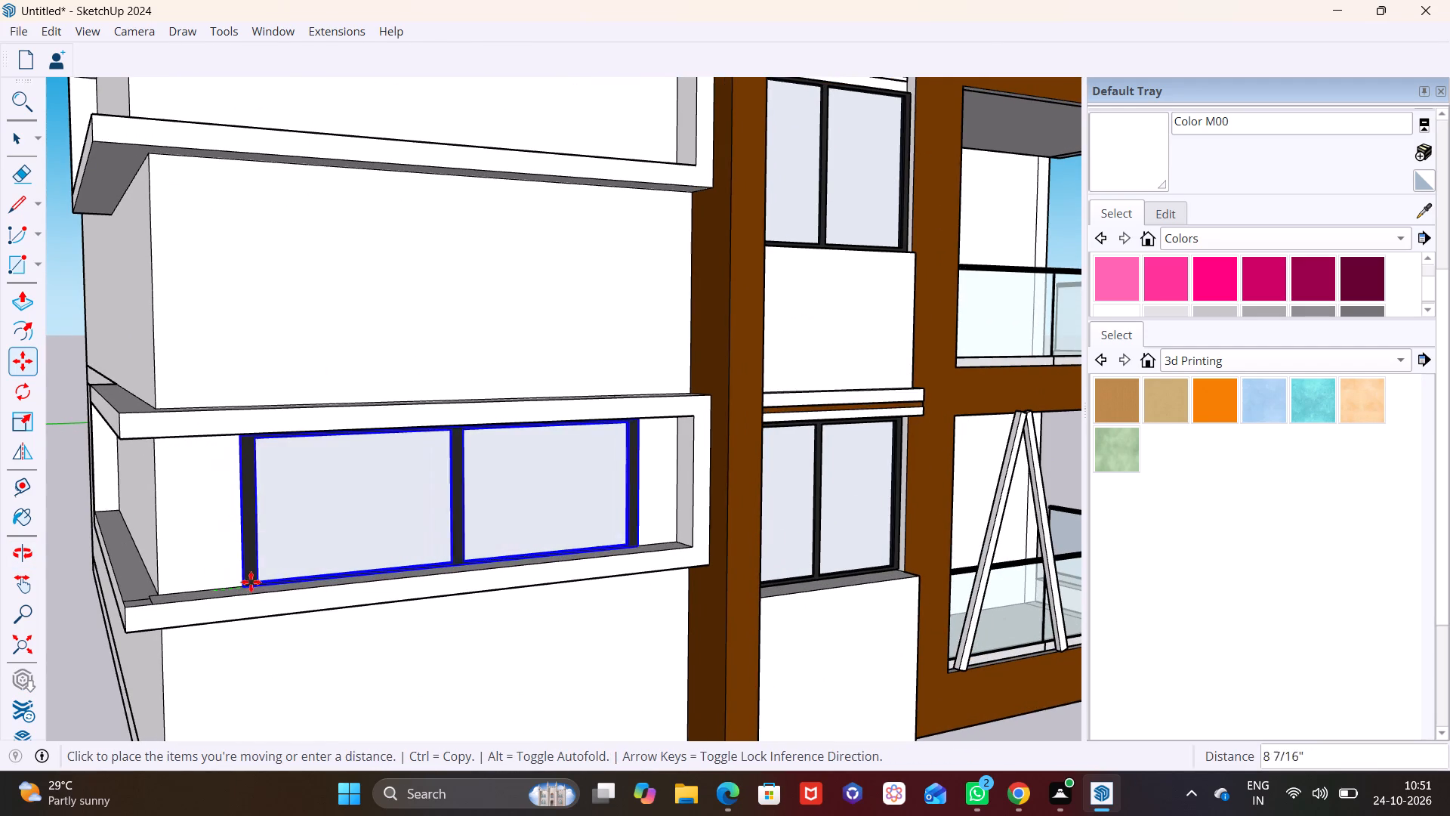
pyautogui.click(299, 580)
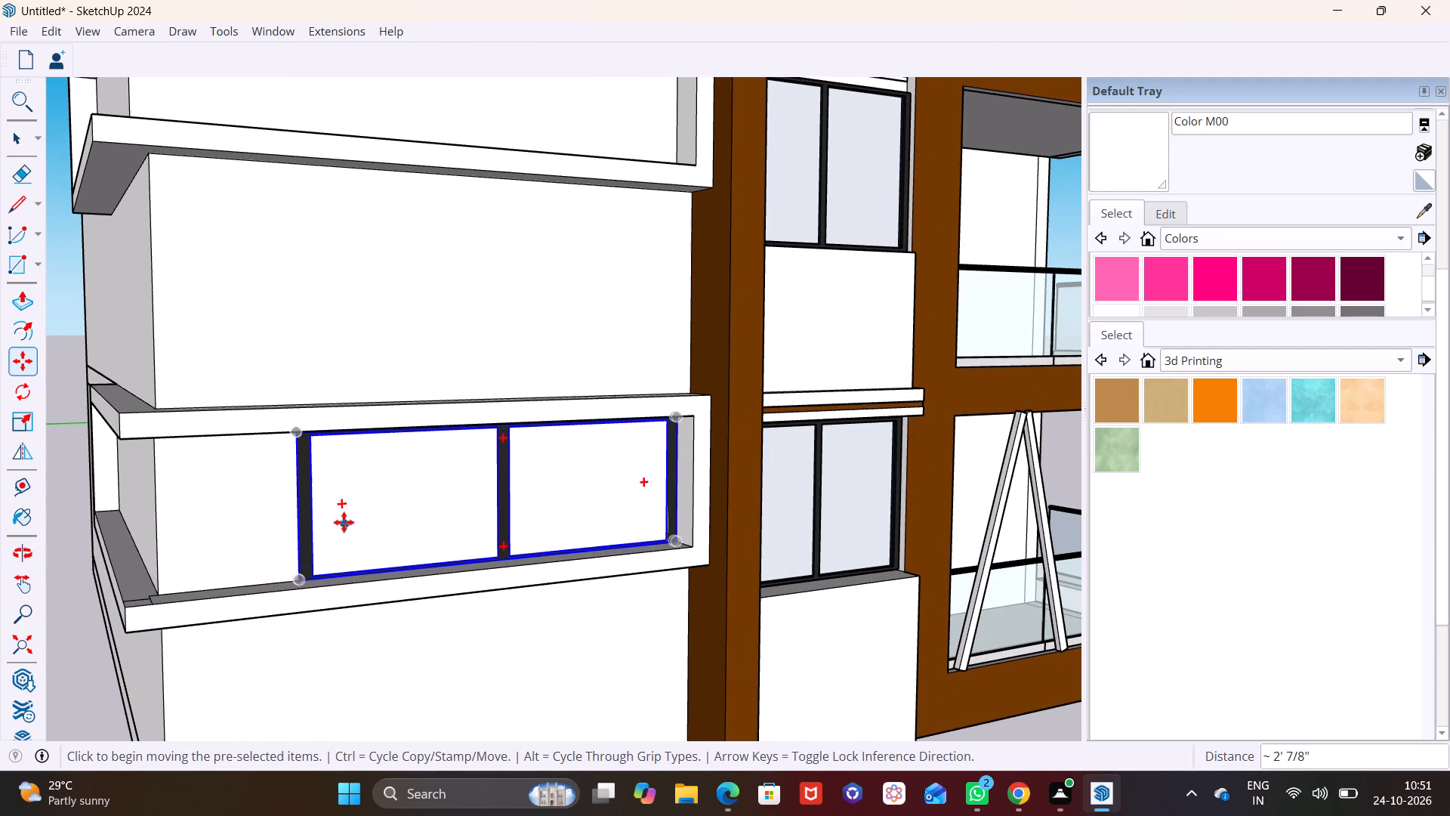
pyautogui.press('space')
pyautogui.click(366, 648)
# Move the window outward 1 11/16" from the recess's back wall, using its lower corner near the building corner.
pyautogui.scroll(-4, 352, 607)
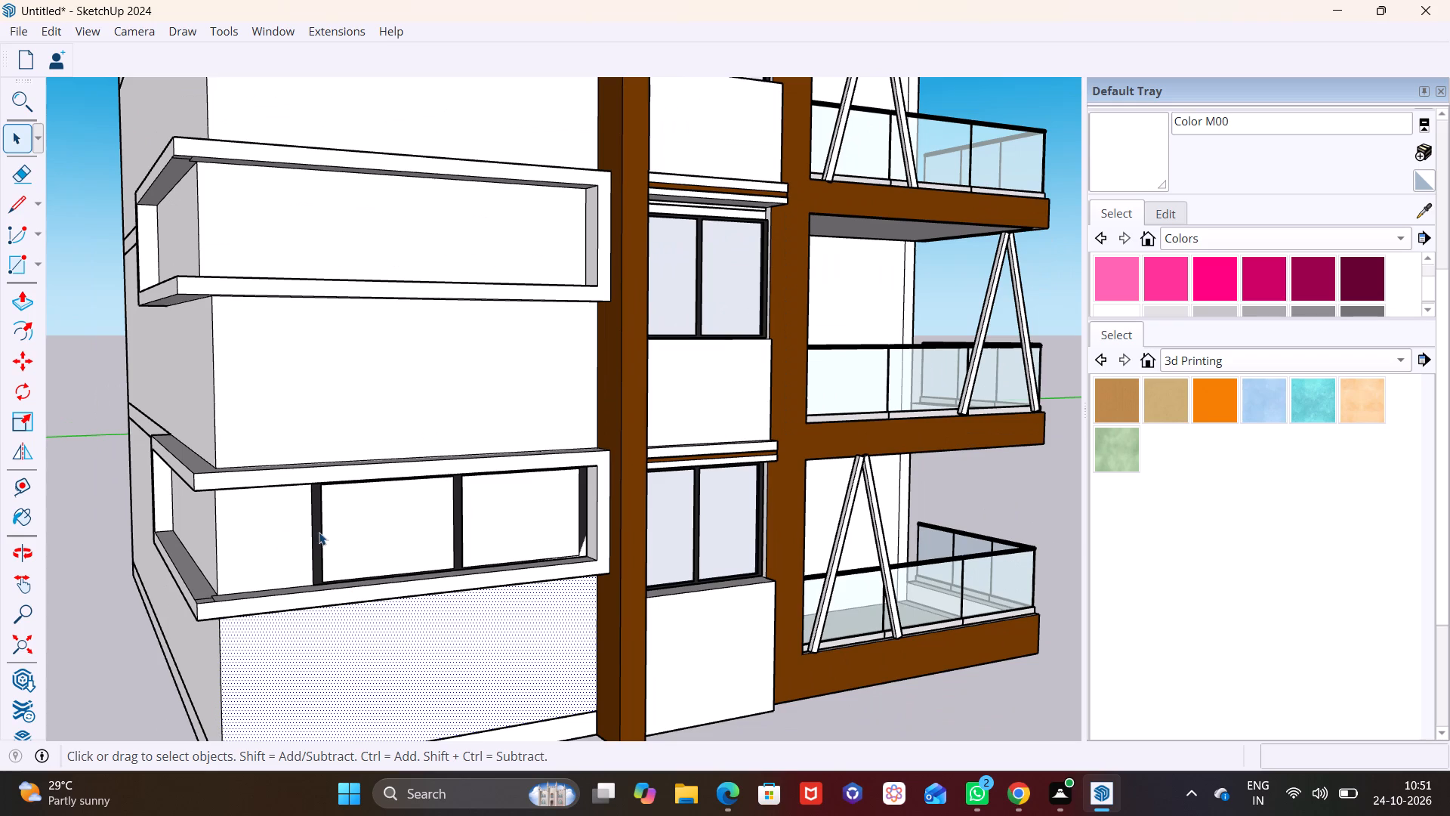
pyautogui.click(323, 531)
pyautogui.moveTo(327, 535); pyautogui.dragTo(512, 557, button='middle')
pyautogui.scroll(6, 452, 635)
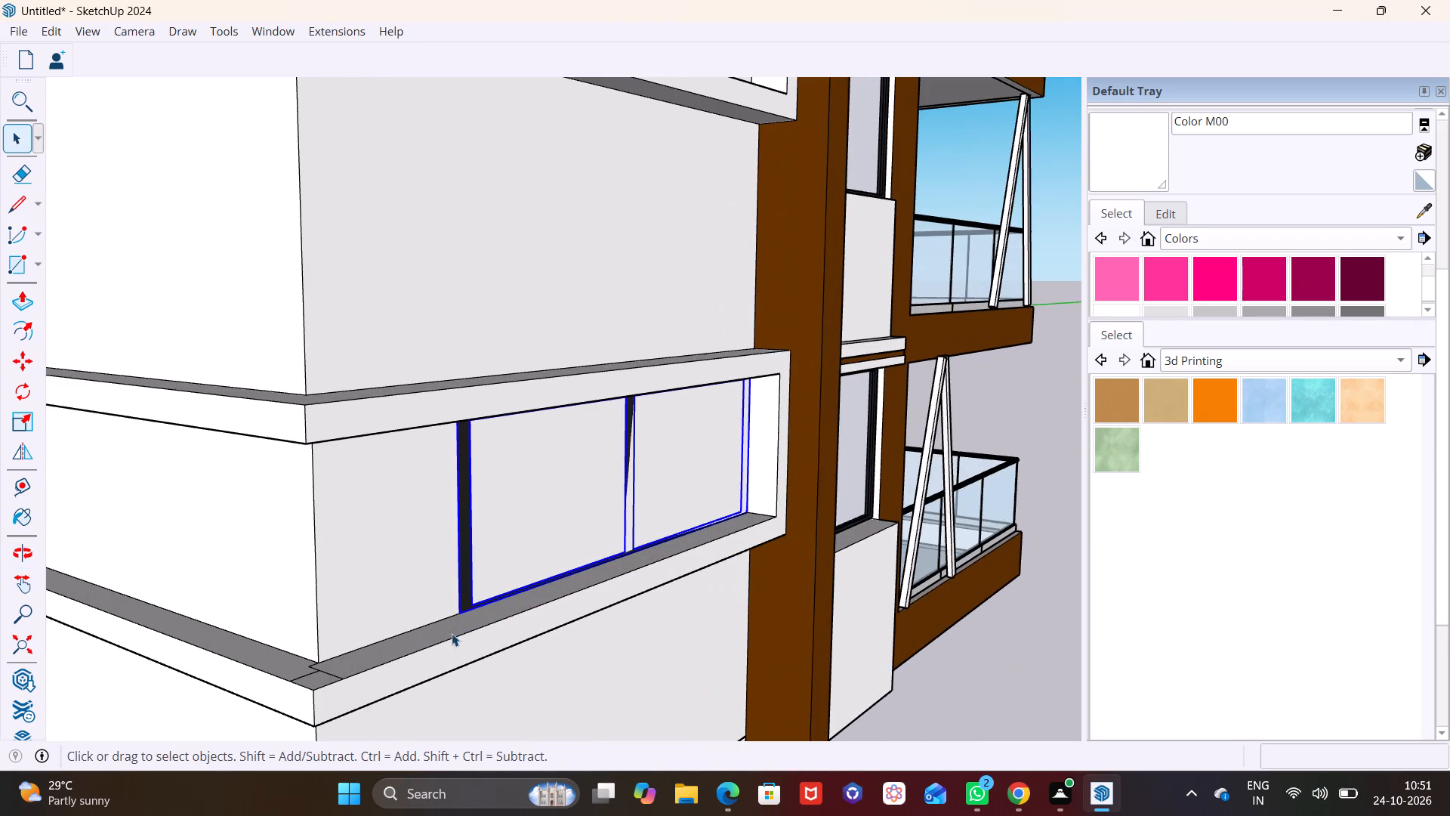
pyautogui.press('m')
pyautogui.scroll(17, 469, 613)
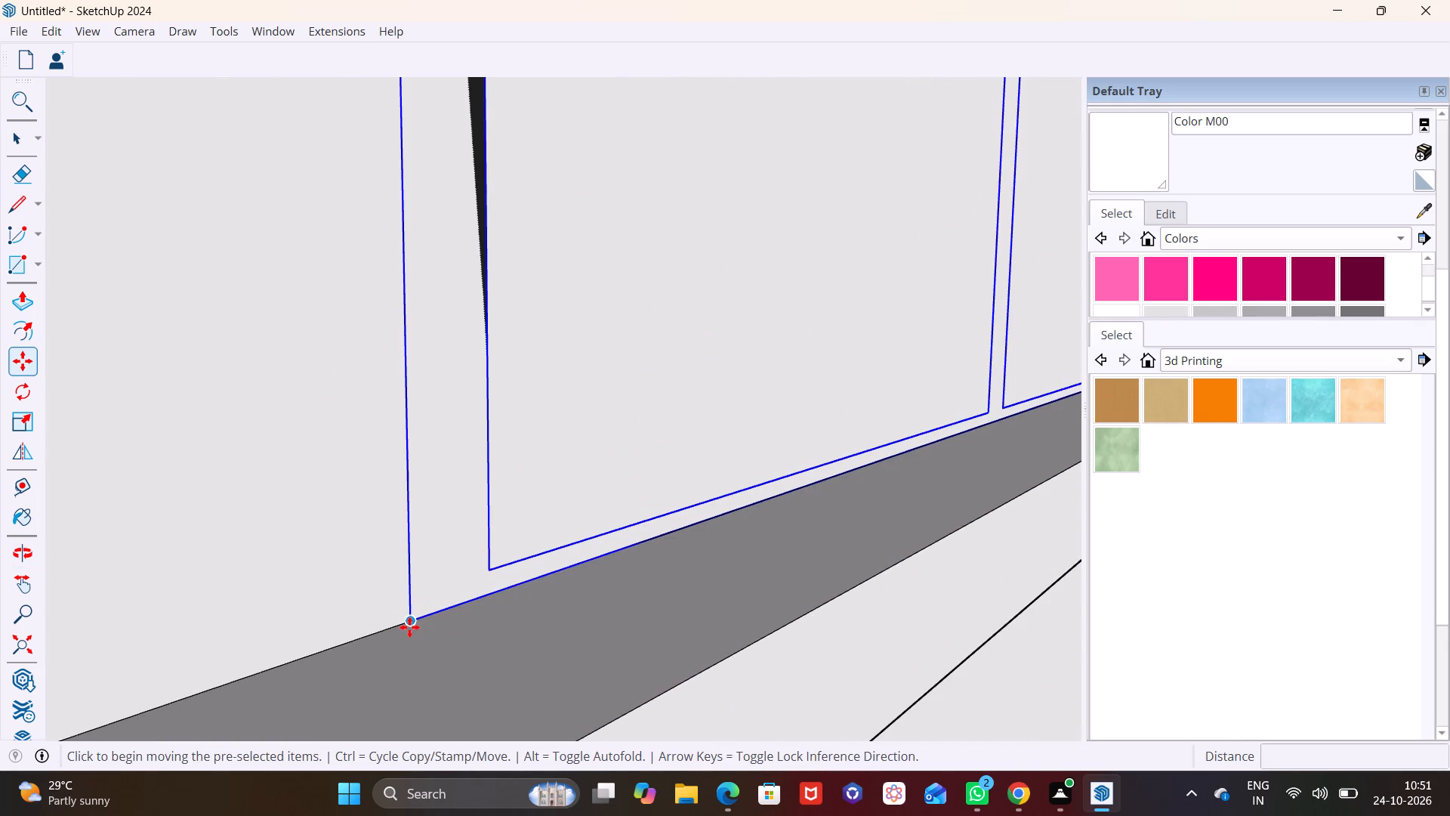
pyautogui.click(411, 625)
pyautogui.click(443, 641)
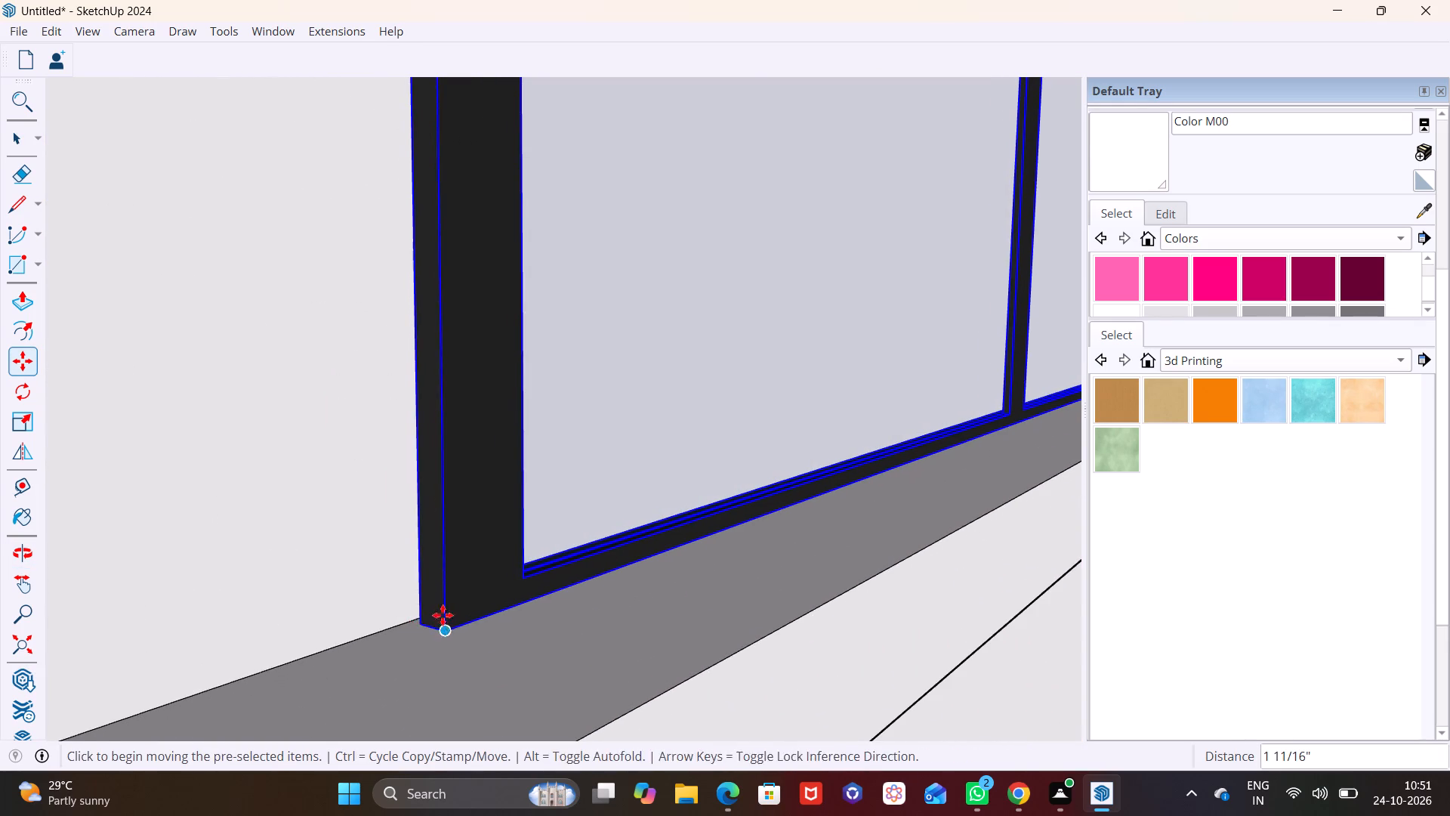
pyautogui.scroll(-16, 443, 615)
pyautogui.press('space')
pyautogui.click(594, 666)
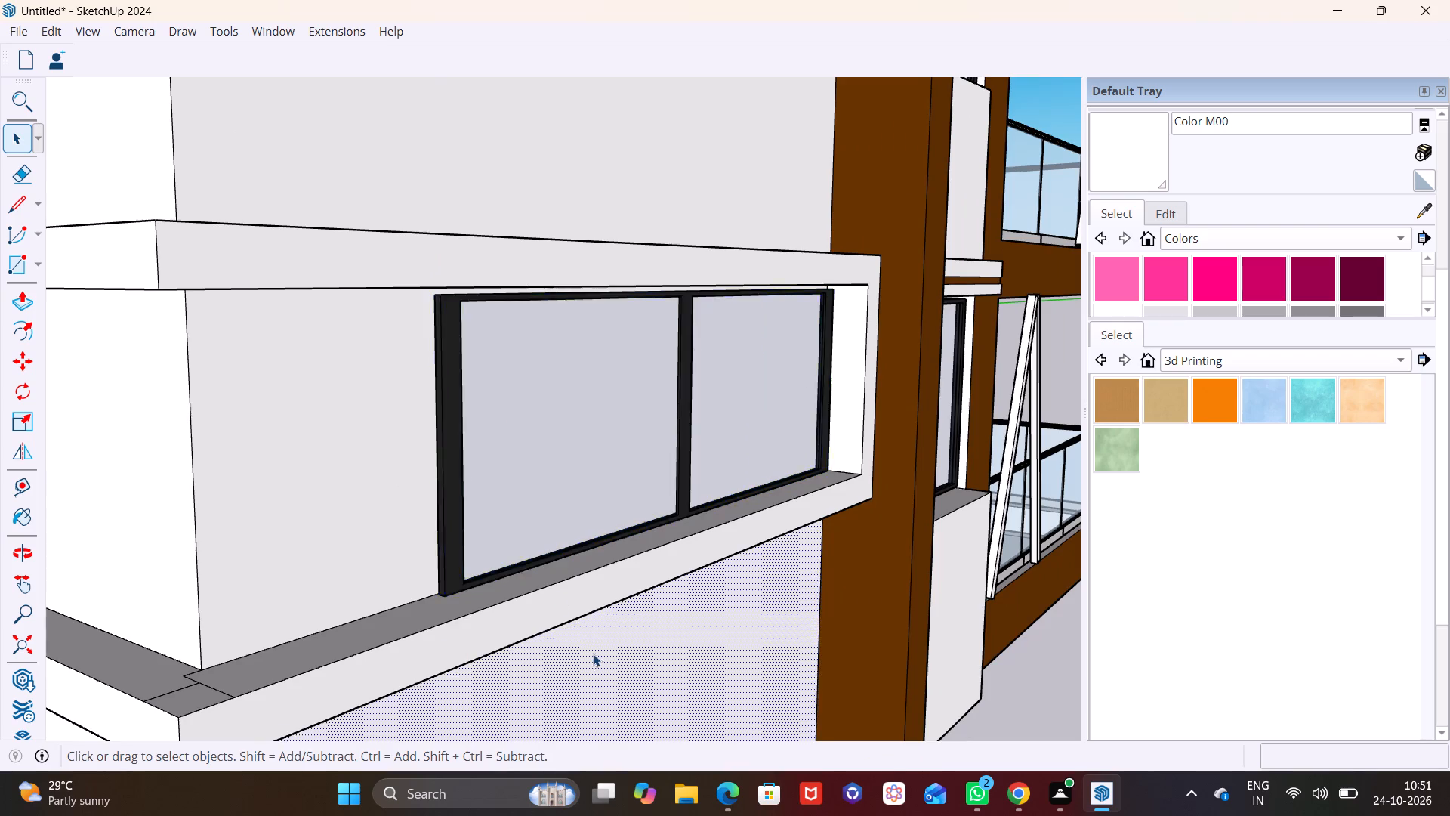
pyautogui.scroll(-3, 504, 536)
pyautogui.moveTo(483, 530); pyautogui.dragTo(288, 463, button='middle')
pyautogui.moveTo(288, 463); pyautogui.dragTo(308, 459)
pyautogui.scroll(-8, 306, 459)
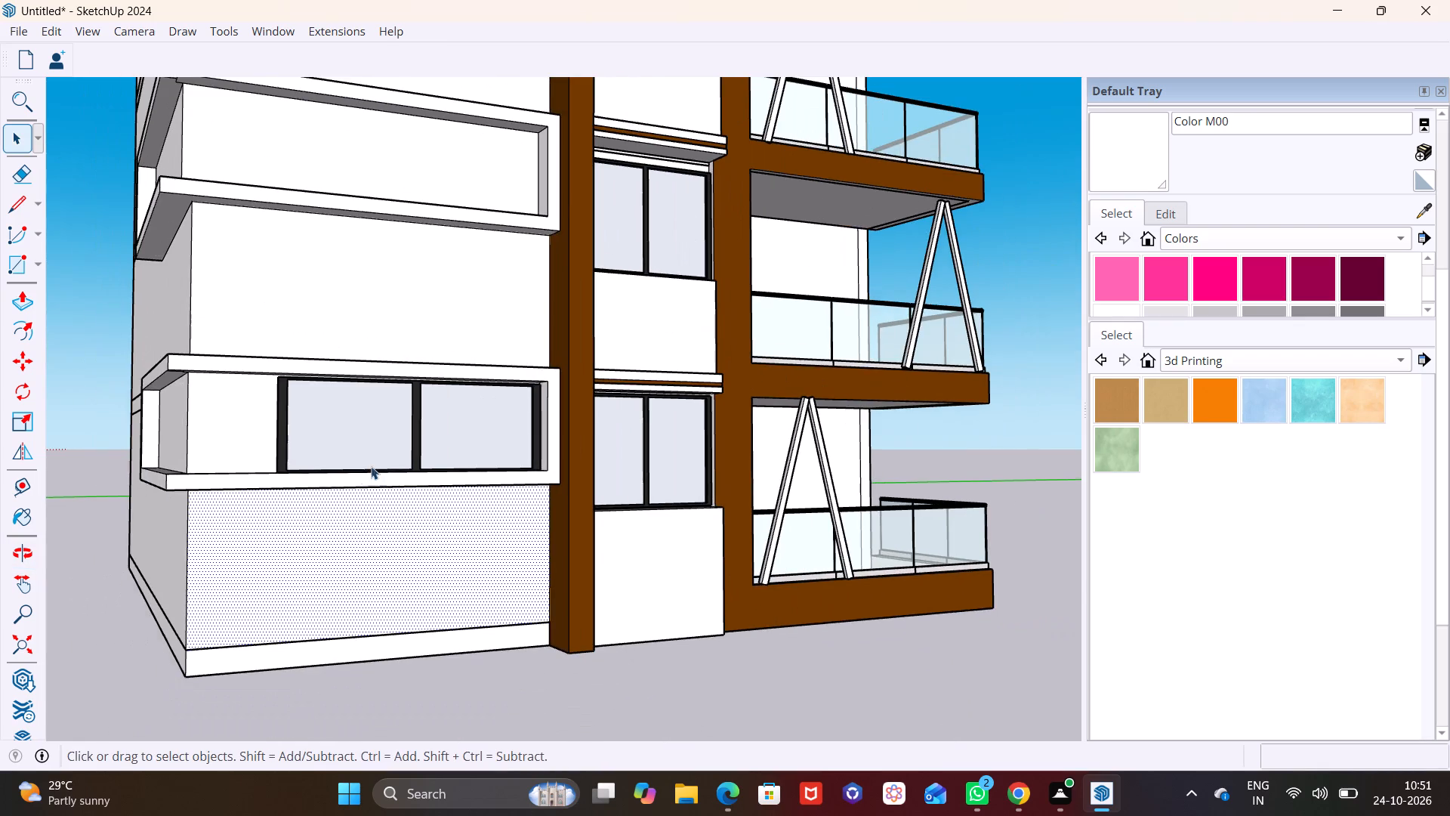
# Copy the window from the lowest front recess up into the second-storey recess, about 11' higher.
pyautogui.keyDown('shift'); pyautogui.moveTo(371, 466); pyautogui.dragTo(374, 565, button='middle'); pyautogui.keyUp('shift')
pyautogui.scroll(7, 253, 519)
pyautogui.scroll(1, 677, 483)
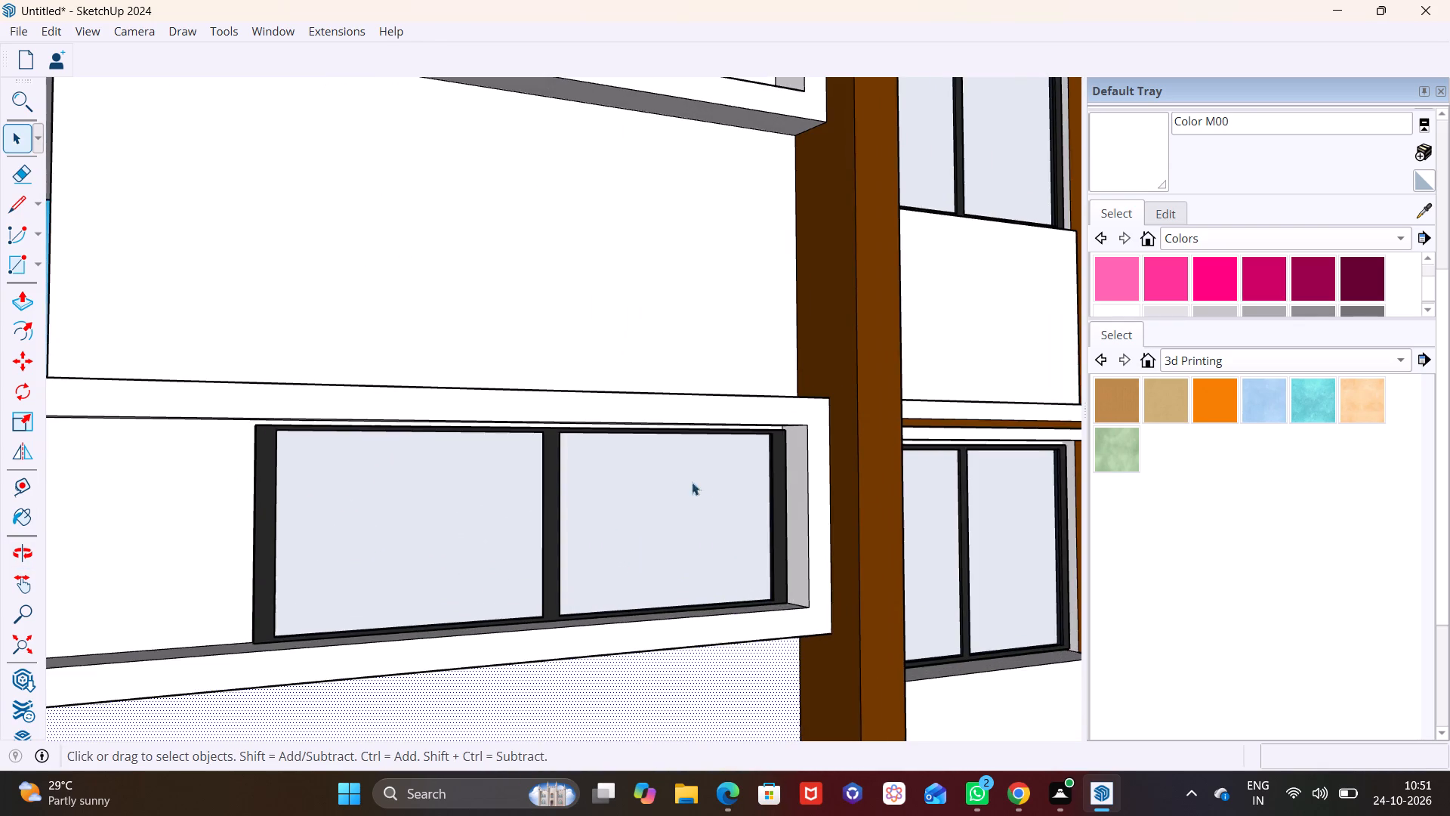
pyautogui.scroll(3, 702, 481)
pyautogui.click(804, 431)
pyautogui.press('m')
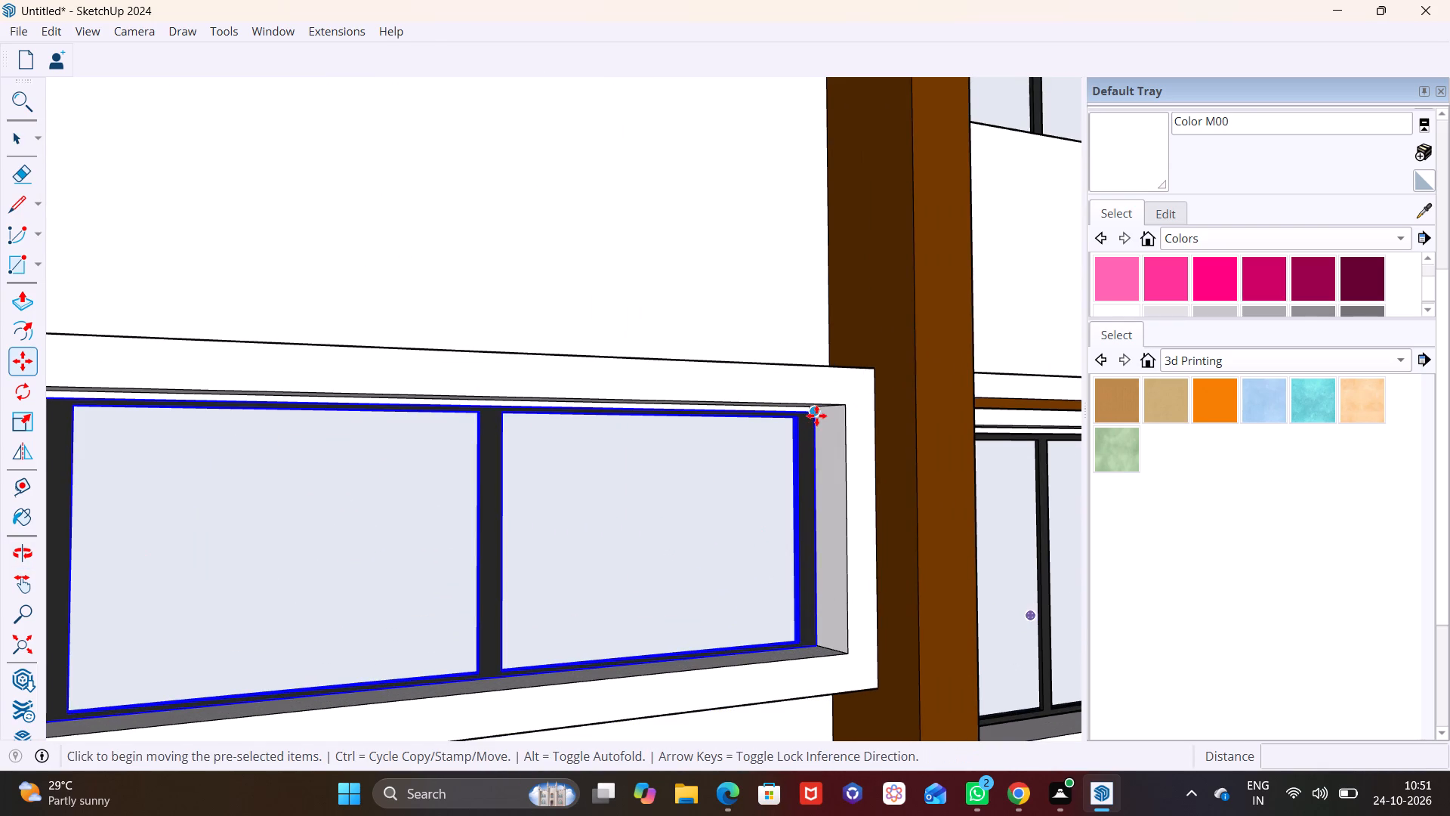
pyautogui.click(816, 415)
pyautogui.scroll(-9, 810, 317)
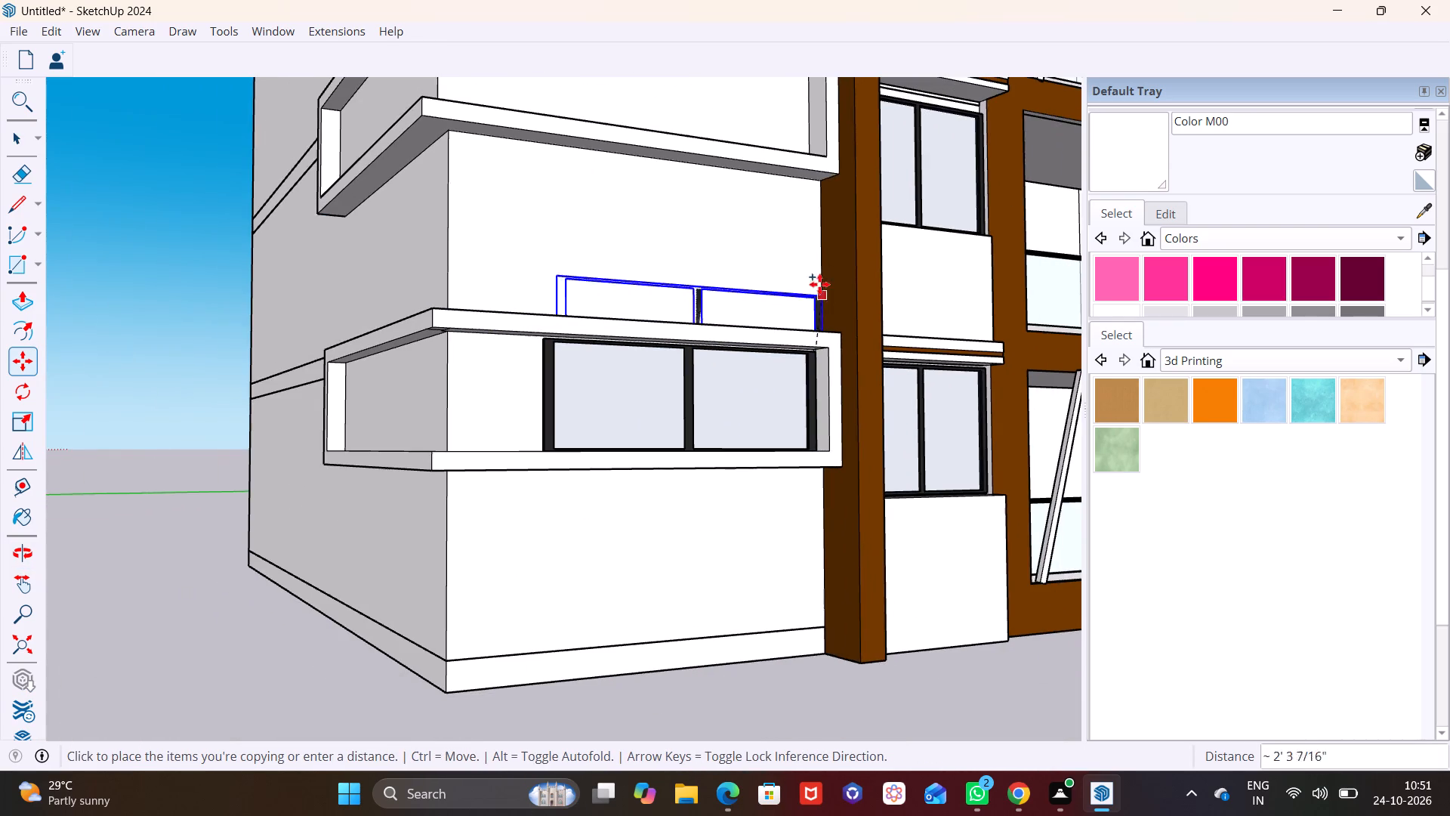
pyautogui.moveTo(801, 227); pyautogui.dragTo(787, 509, button='middle')
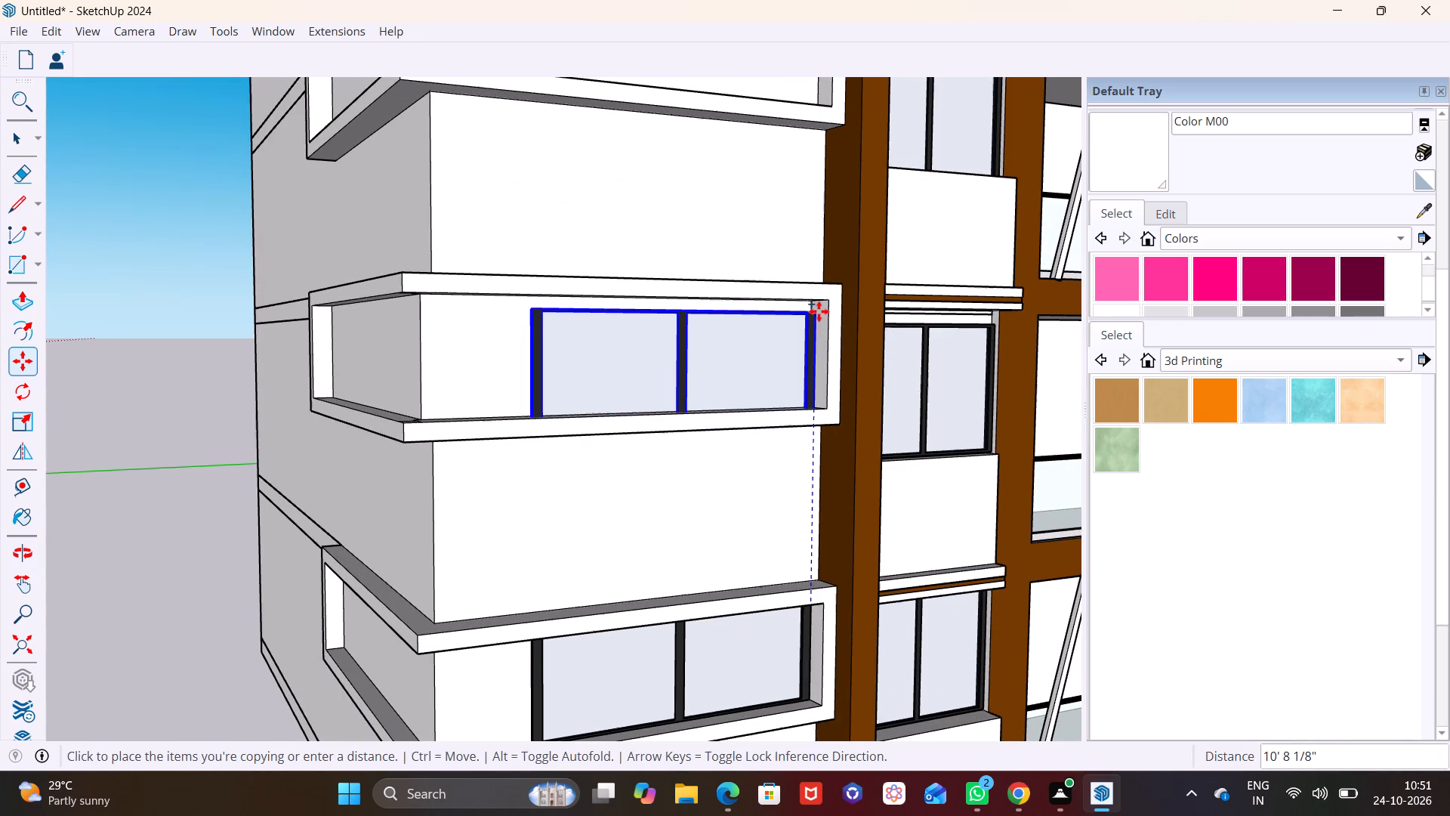
pyautogui.scroll(8, 817, 307)
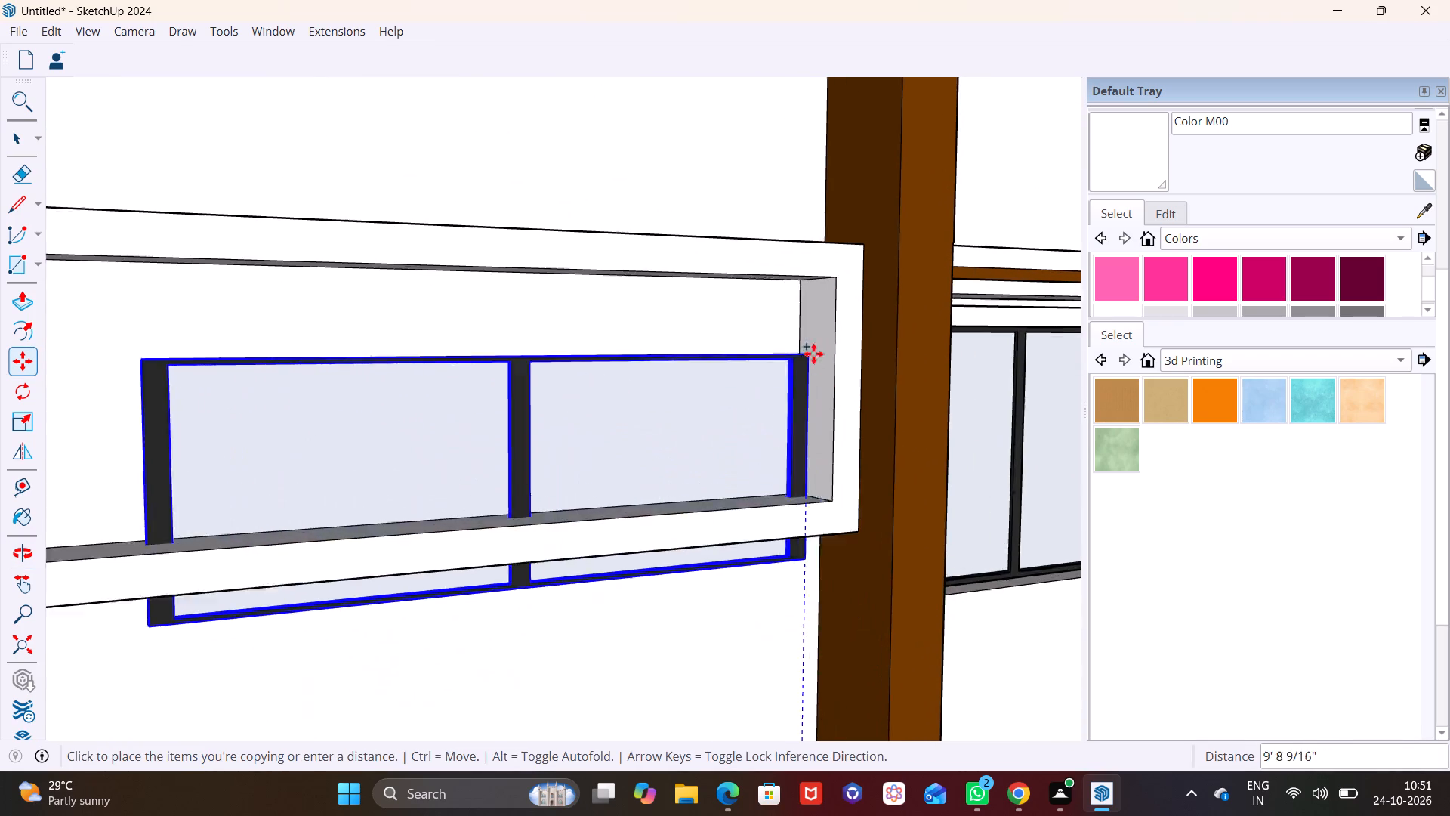
pyautogui.scroll(1, 813, 354)
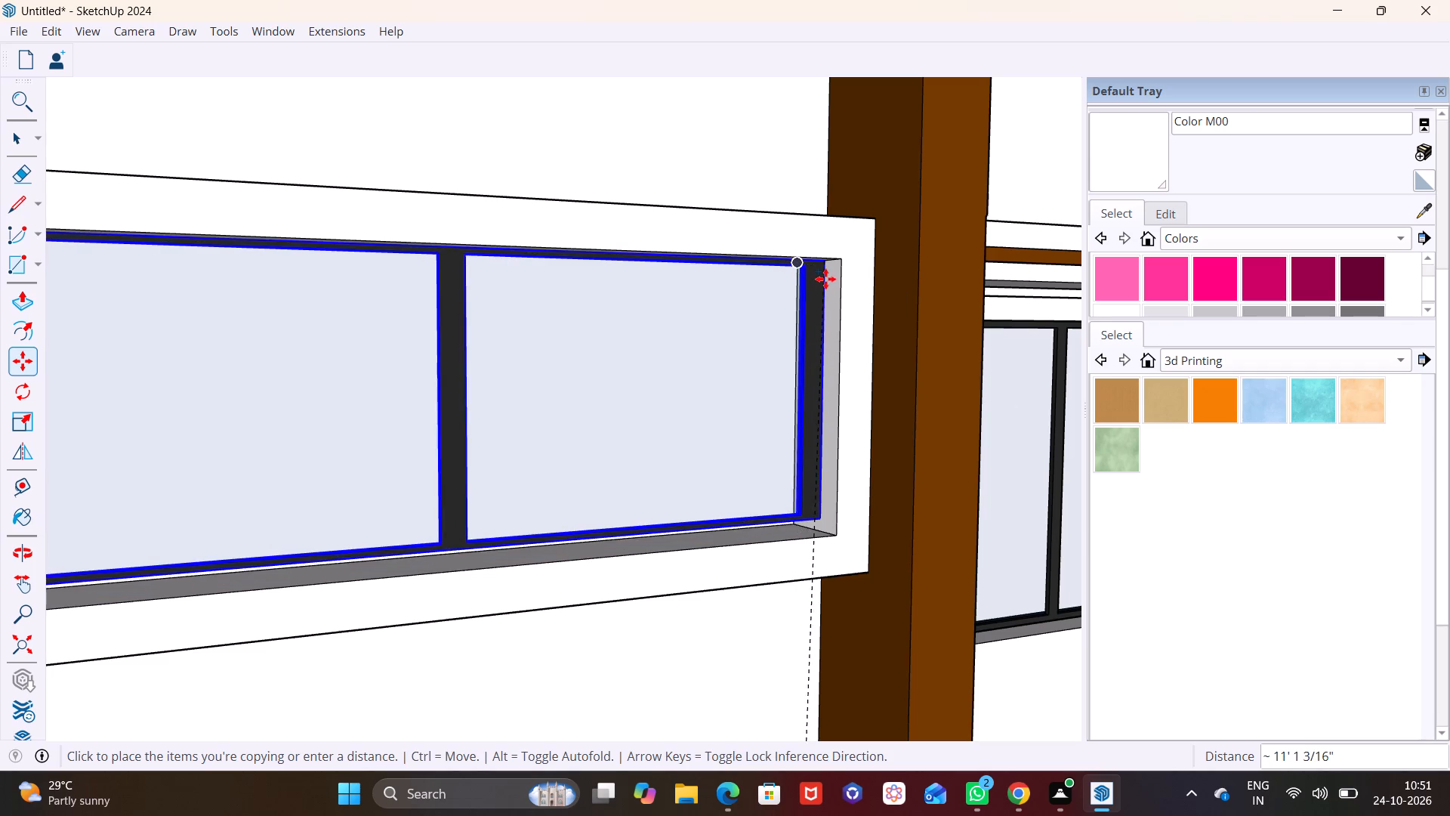
pyautogui.click(825, 282)
# Copy the second-storey window 10' 10" straight up into the third-storey front recess by its upper corner.
pyautogui.scroll(-11, 634, 370)
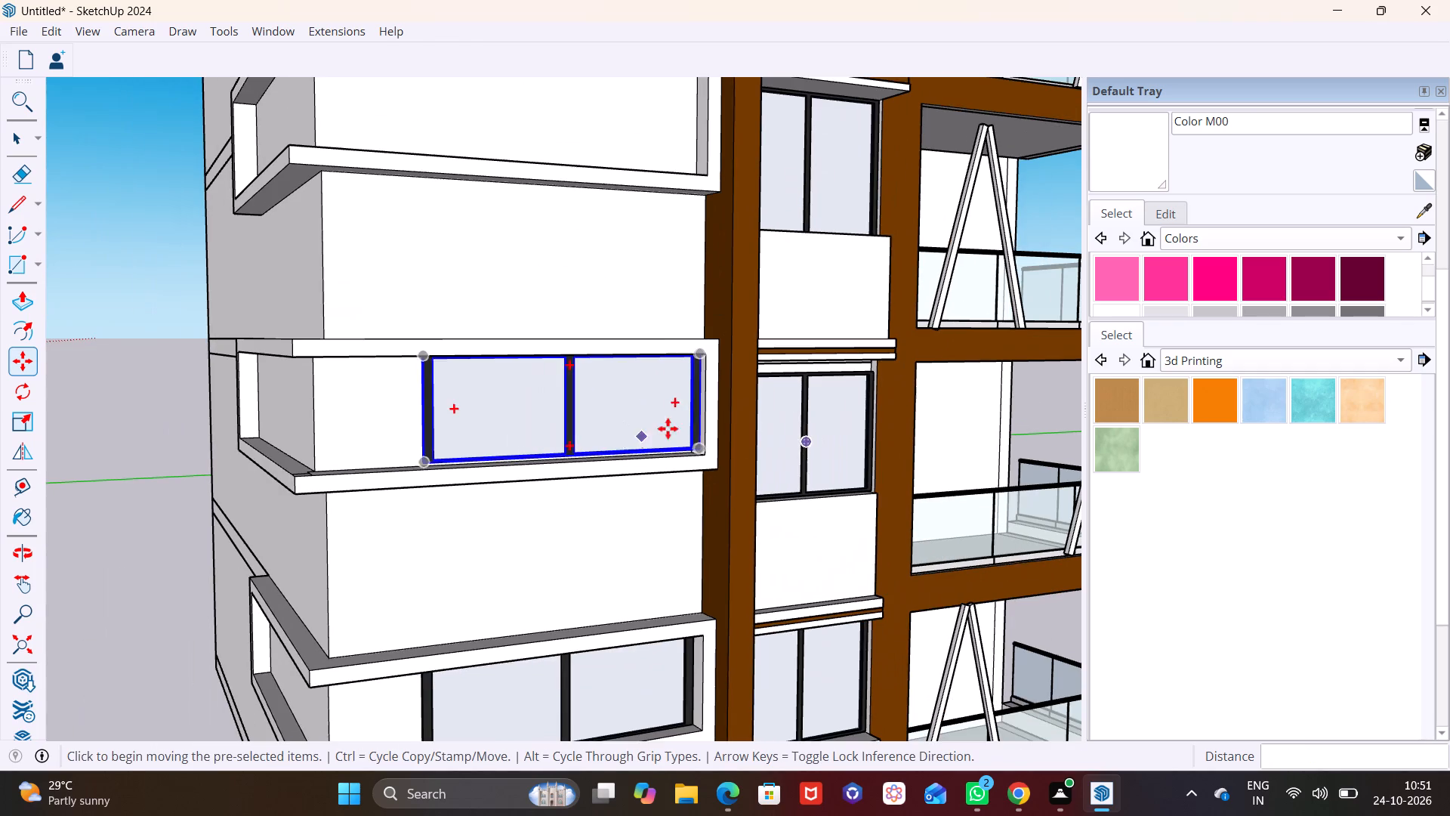
pyautogui.scroll(6, 648, 403)
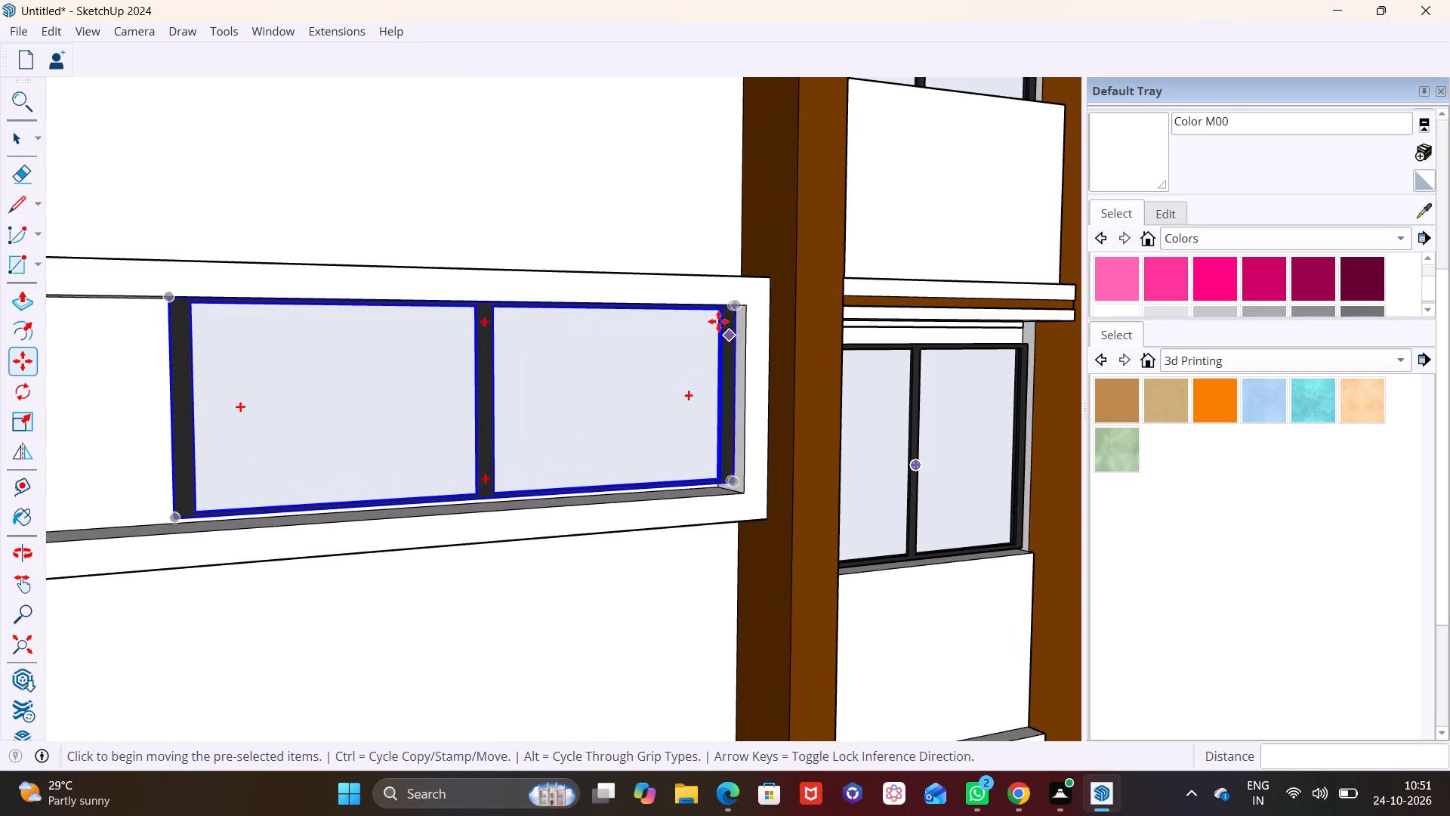
pyautogui.click(734, 311)
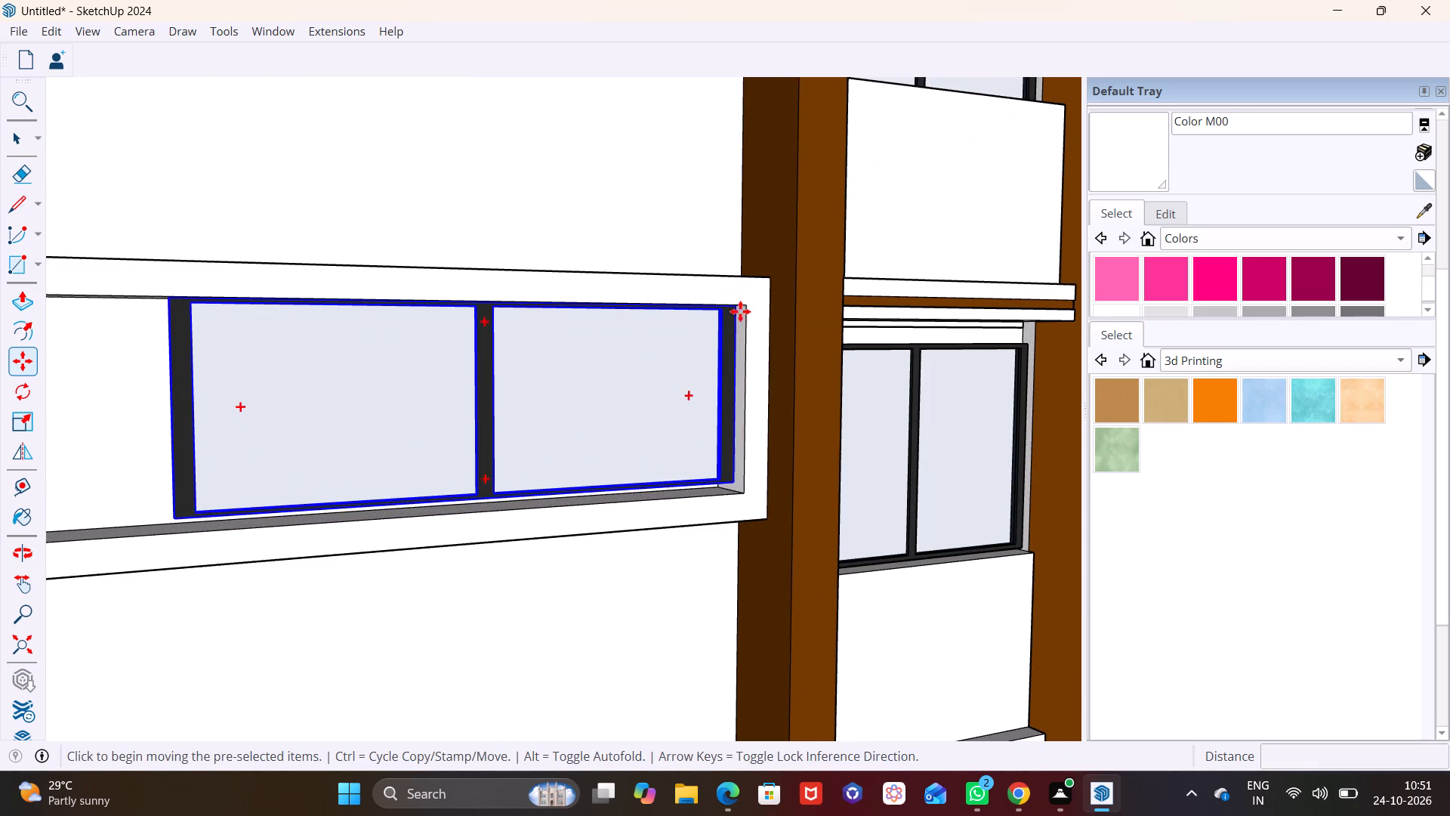
pyautogui.press('m')
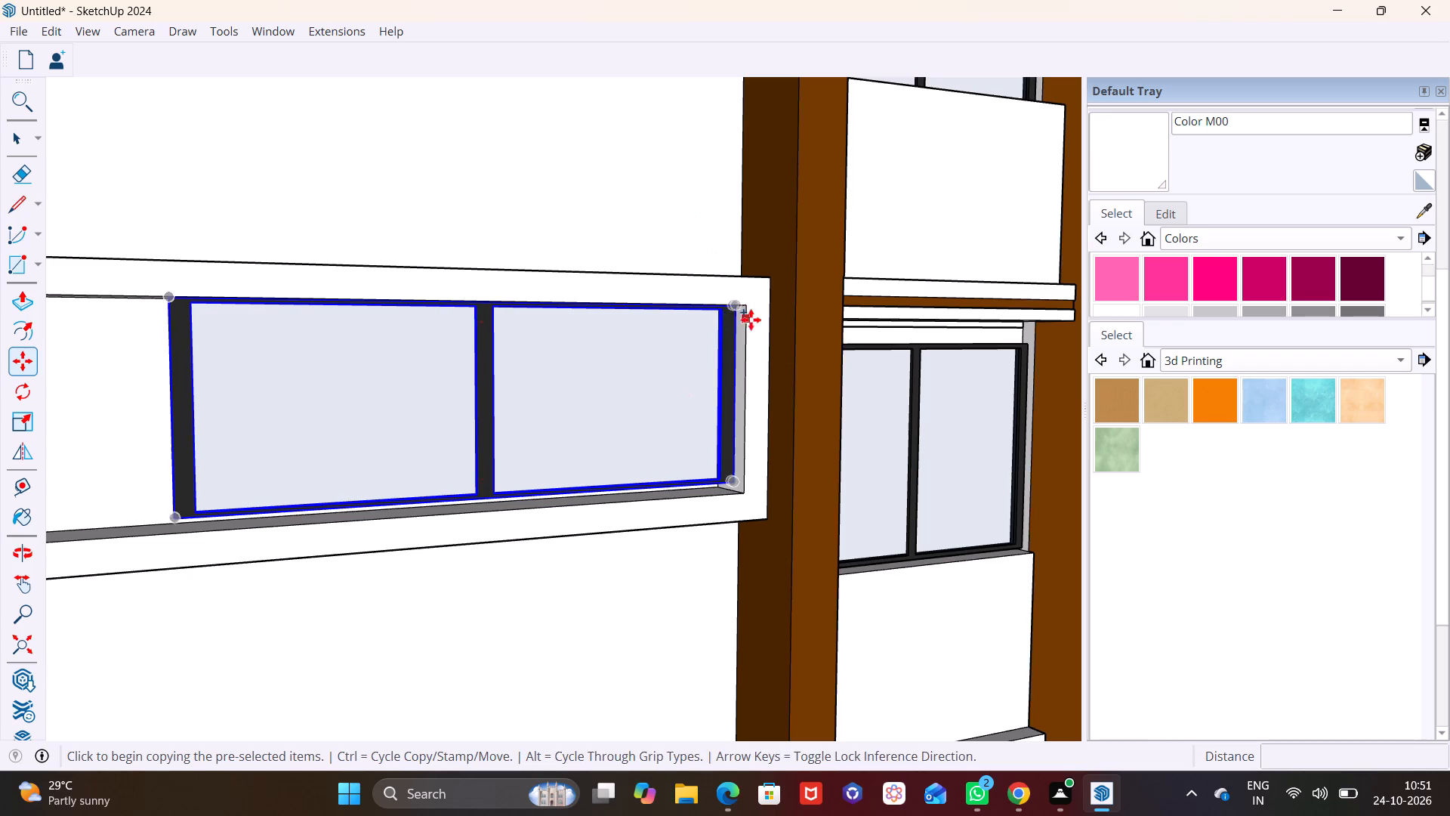
pyautogui.click(740, 314)
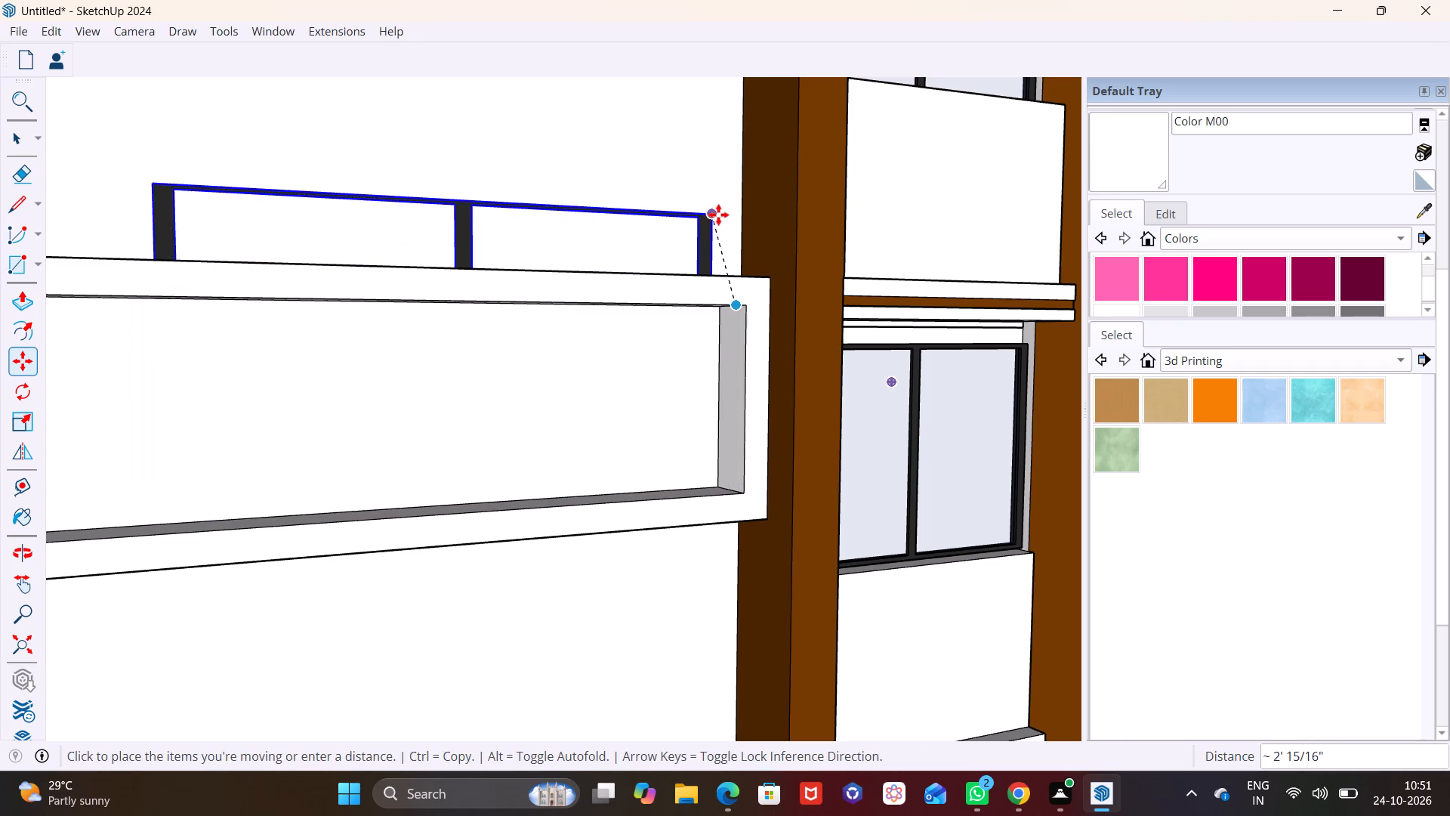
pyautogui.scroll(-5, 727, 201)
pyautogui.keyDown('shift'); pyautogui.moveTo(693, 125); pyautogui.dragTo(693, 564, button='middle'); pyautogui.keyUp('shift')
pyautogui.scroll(10, 692, 431)
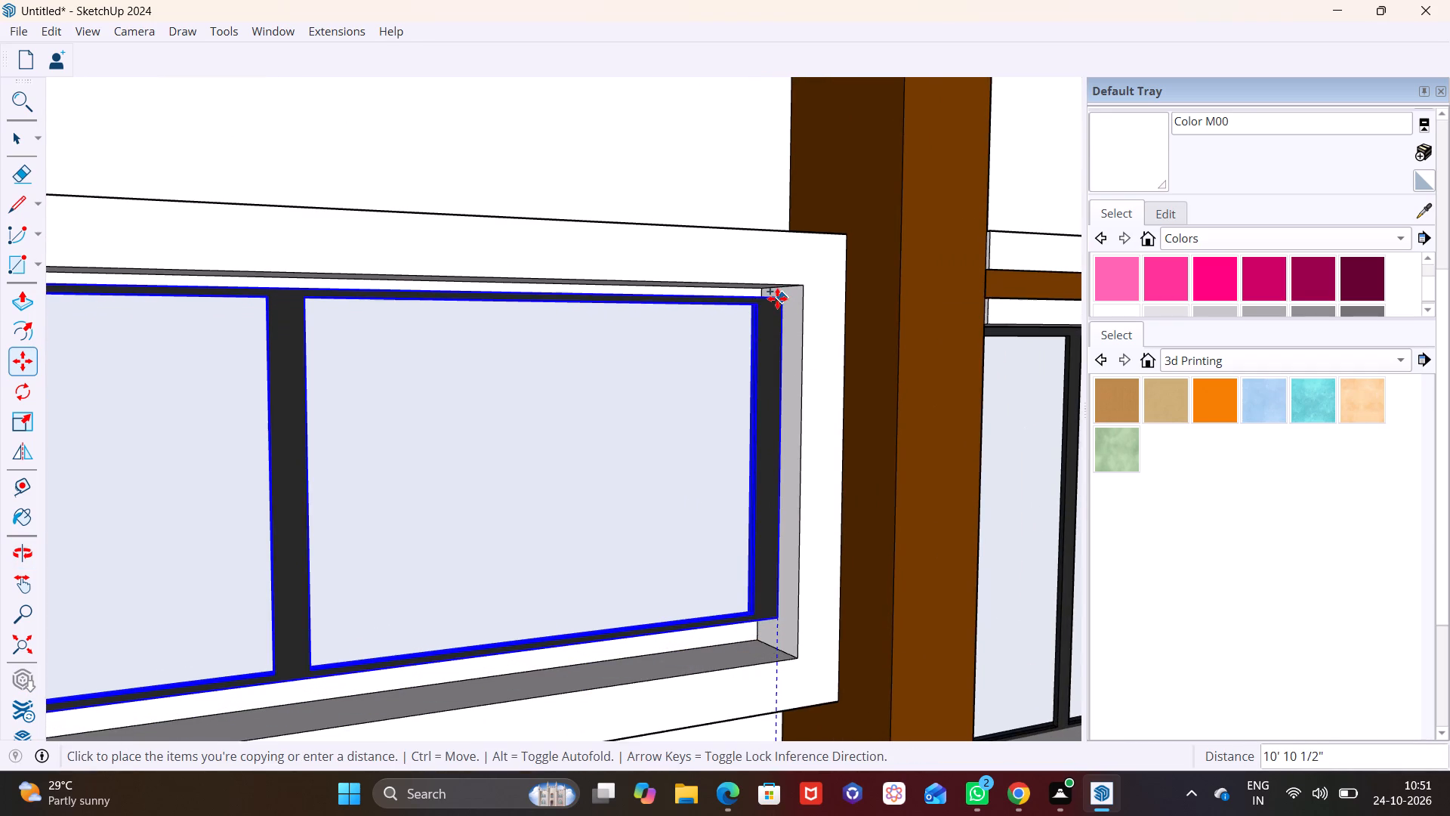
pyautogui.click(779, 301)
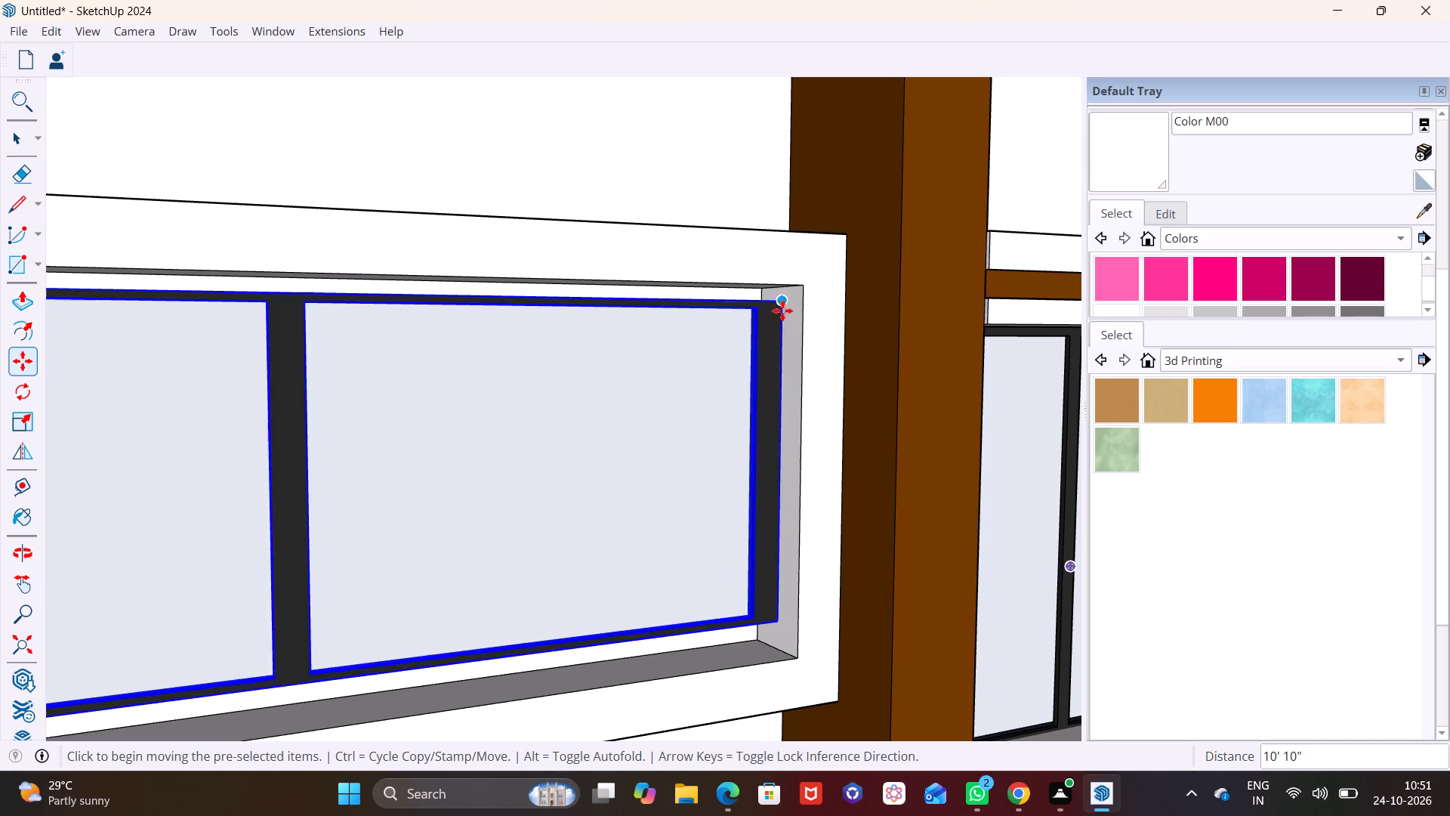
# Copy the third-storey window up into the top-storey front recess beside the brown column, and clear the selection.
pyautogui.click(782, 304)
pyautogui.scroll(-8, 585, 112)
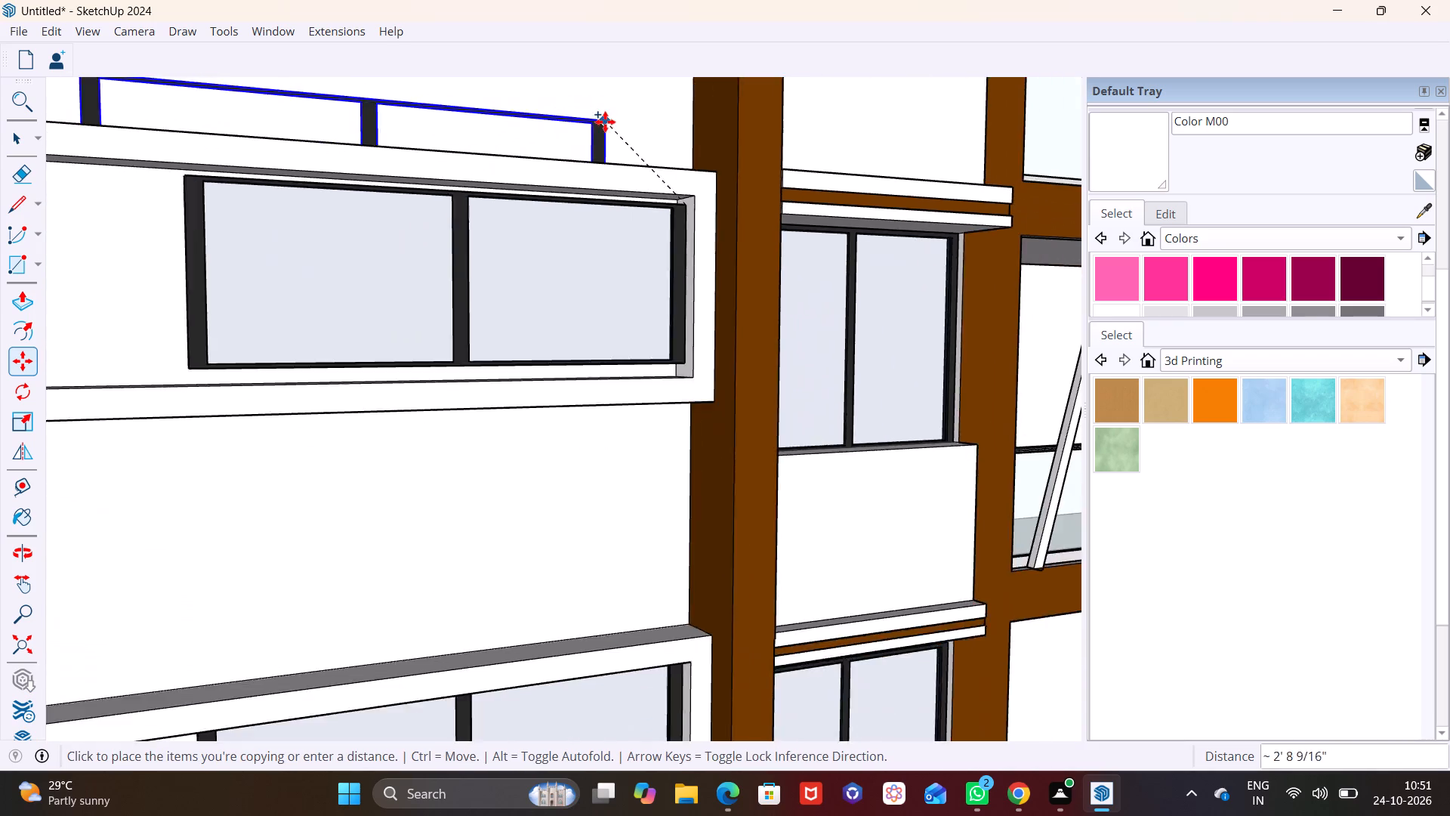
pyautogui.scroll(-3, 605, 122)
pyautogui.keyDown('shift'); pyautogui.moveTo(600, 120); pyautogui.dragTo(636, 573, button='middle'); pyautogui.keyUp('shift')
pyautogui.scroll(5, 659, 289)
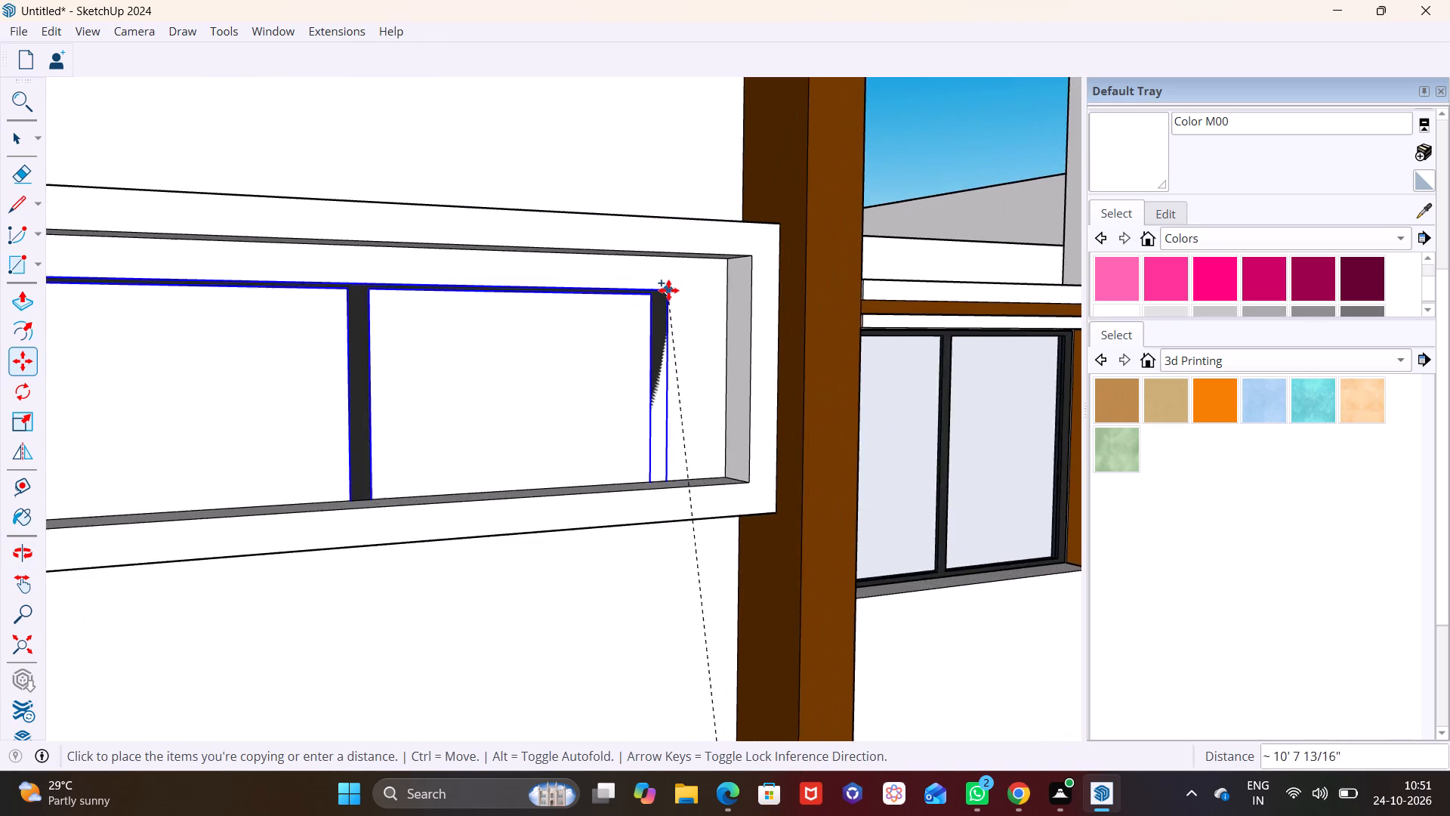
pyautogui.scroll(1, 668, 290)
pyautogui.click(747, 264)
pyautogui.press('space')
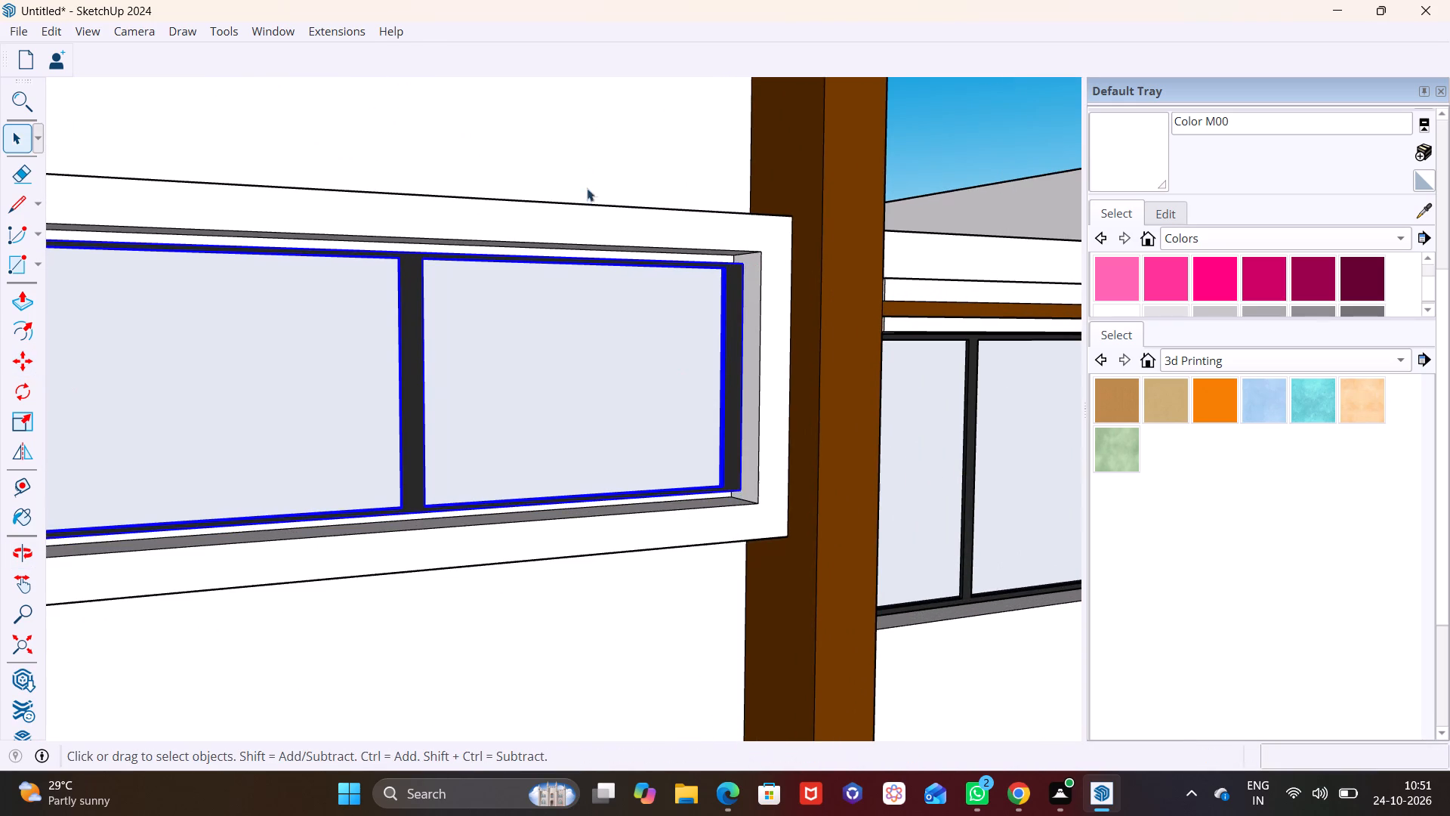
pyautogui.click(578, 167)
# Look over the windows in the four front recesses and the empty recess stretches around the building corner.
pyautogui.scroll(-19, 581, 438)
pyautogui.keyDown('shift'); pyautogui.moveTo(624, 501); pyautogui.dragTo(634, 366, button='middle'); pyautogui.keyUp('shift')
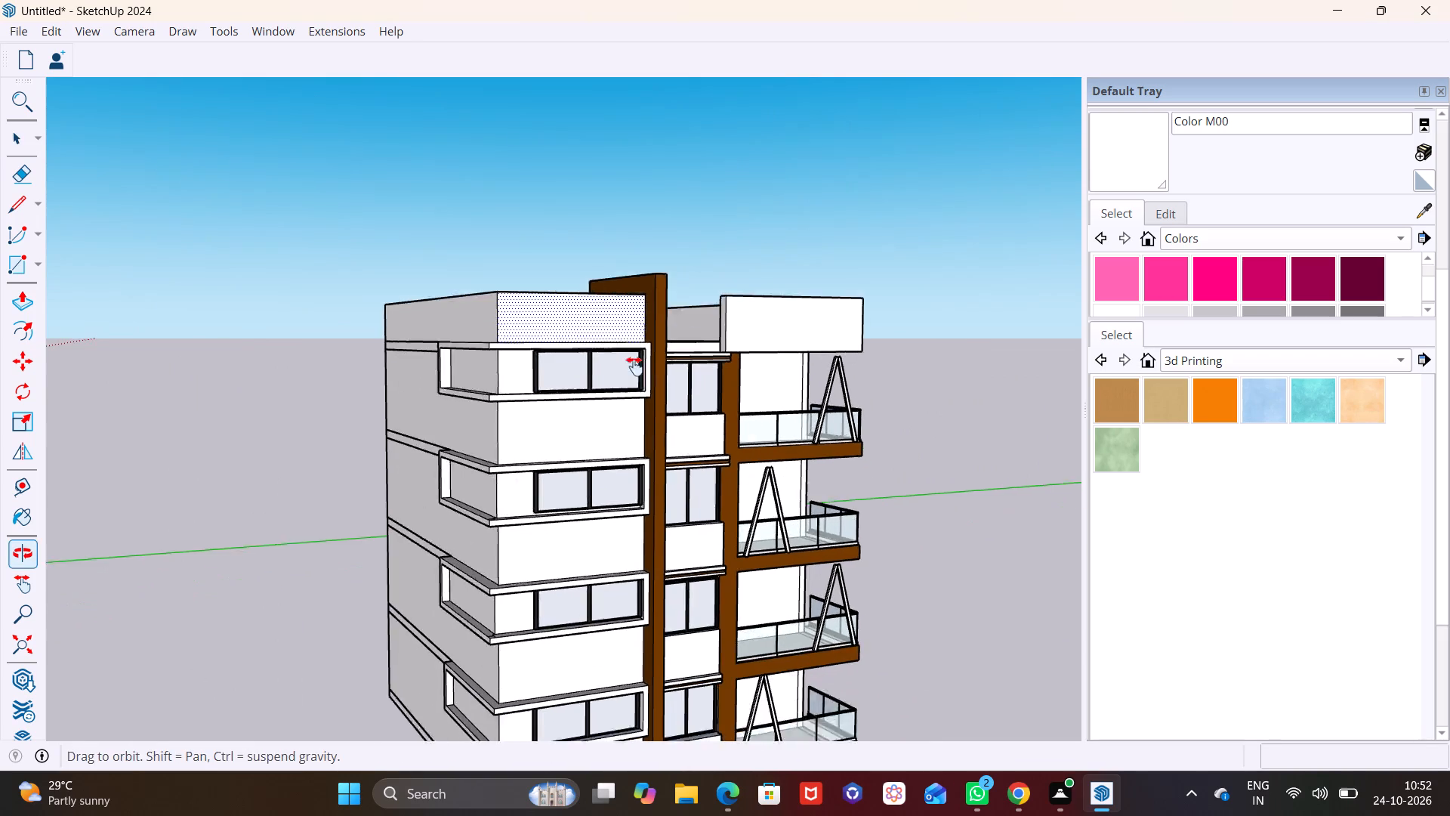
pyautogui.keyDown('shift'); pyautogui.moveTo(634, 366); pyautogui.dragTo(628, 329, button='middle'); pyautogui.keyUp('shift')
pyautogui.scroll(-4, 617, 480)
pyautogui.moveTo(619, 564); pyautogui.dragTo(684, 549, button='middle')
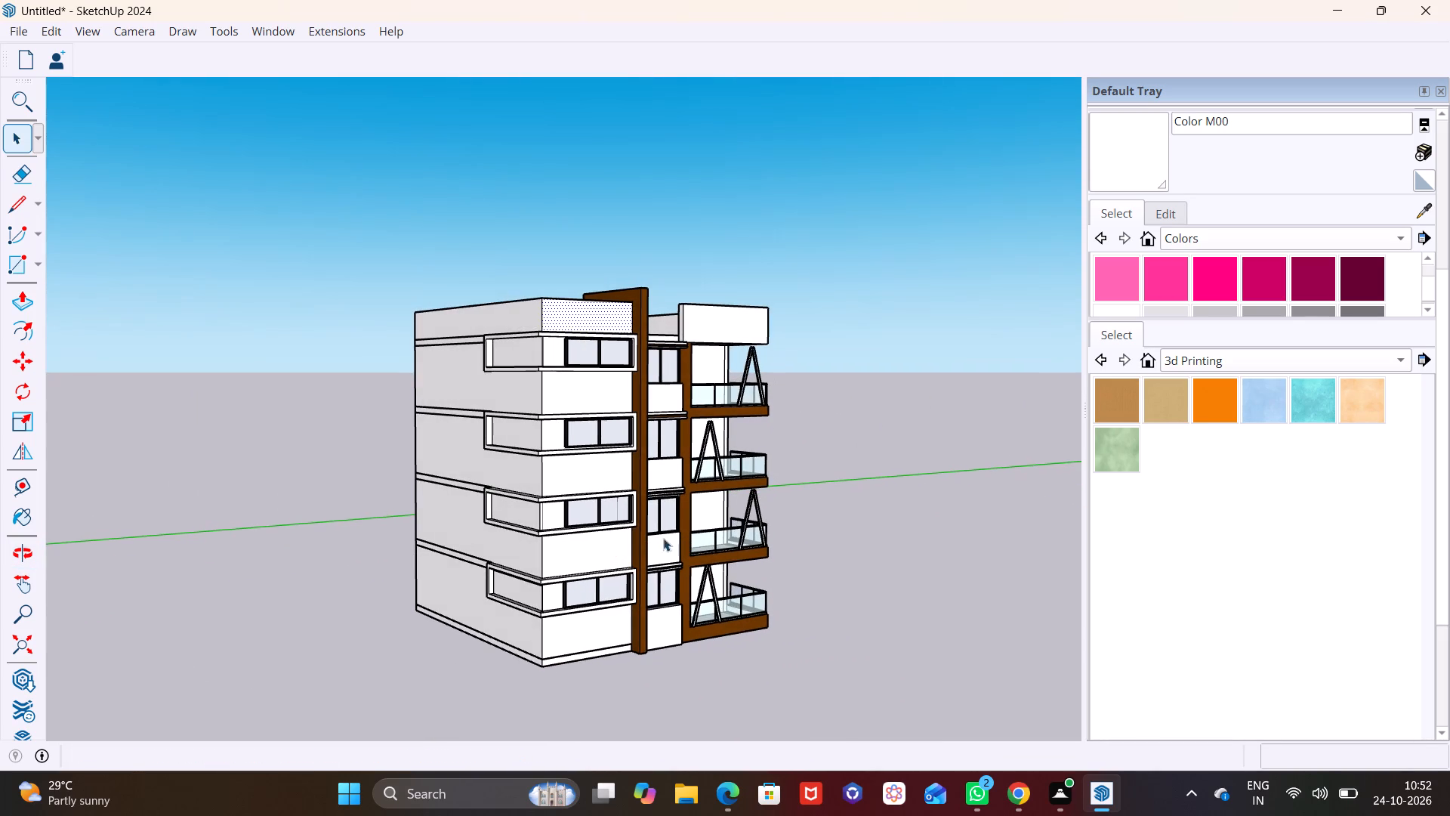
pyautogui.scroll(5, 499, 549)
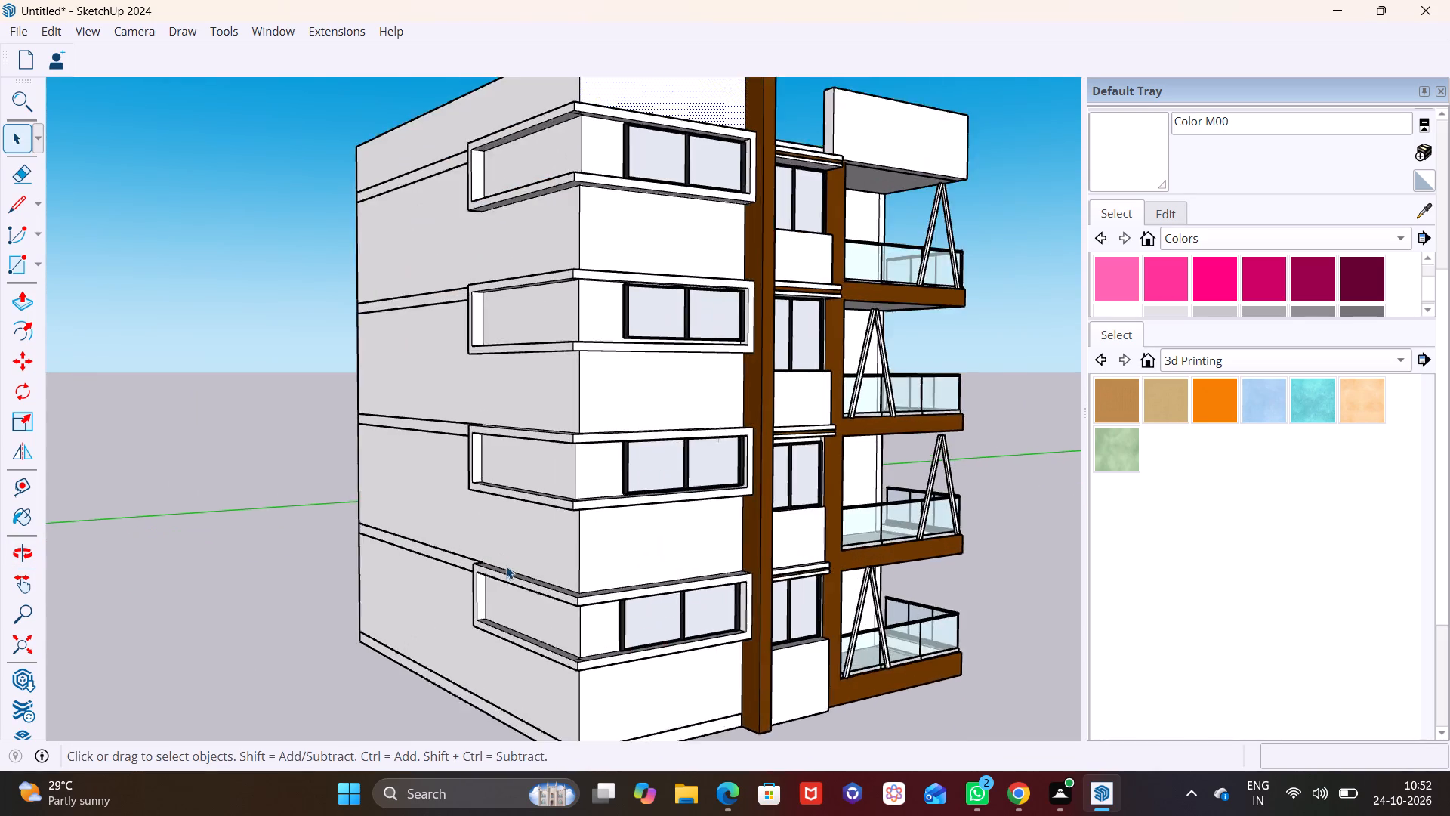
pyautogui.scroll(5, 506, 566)
pyautogui.moveTo(529, 558); pyautogui.dragTo(529, 444, button='middle')
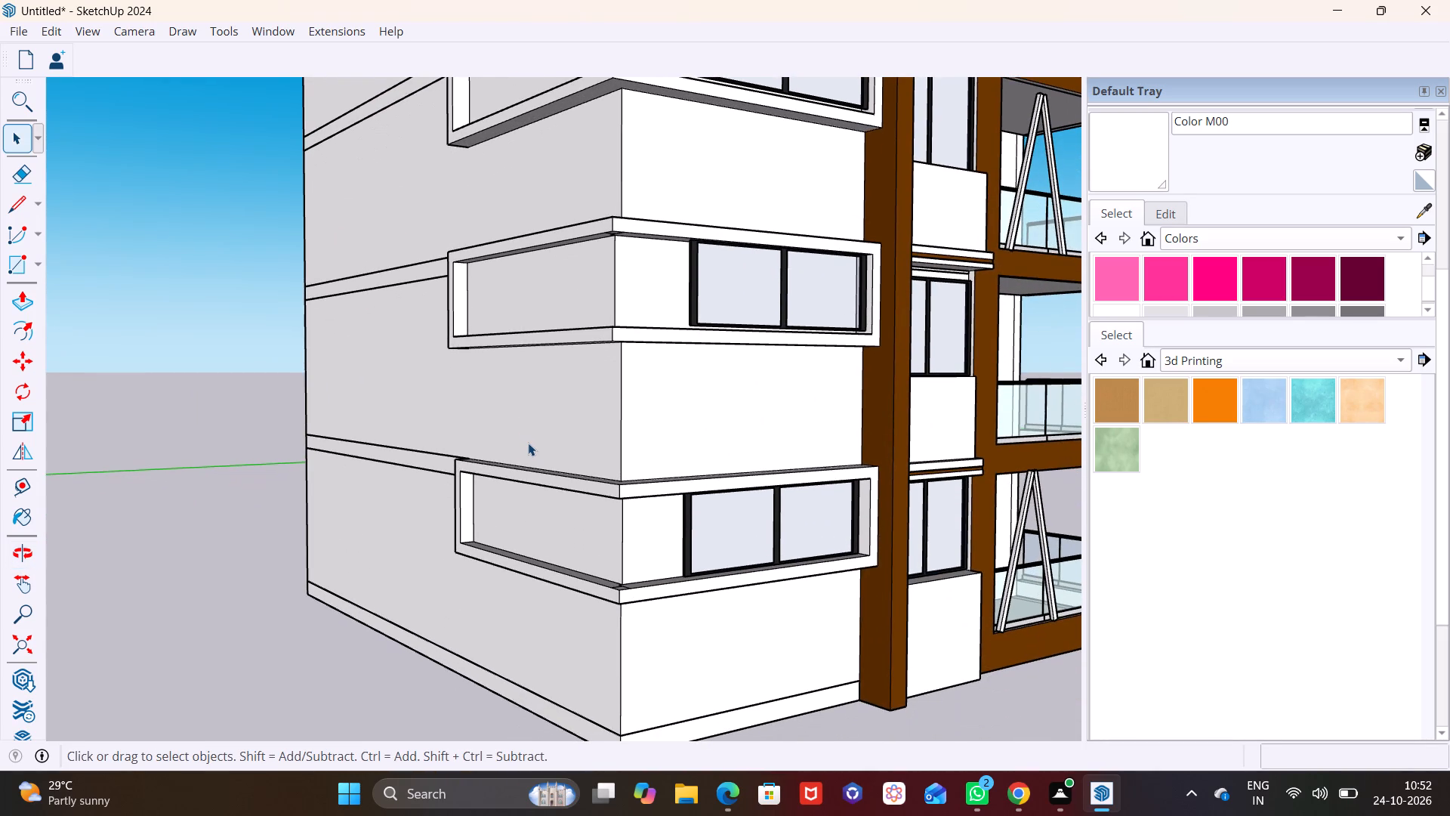
pyautogui.scroll(3, 557, 528)
pyautogui.moveTo(555, 527); pyautogui.dragTo(521, 518, button='middle')
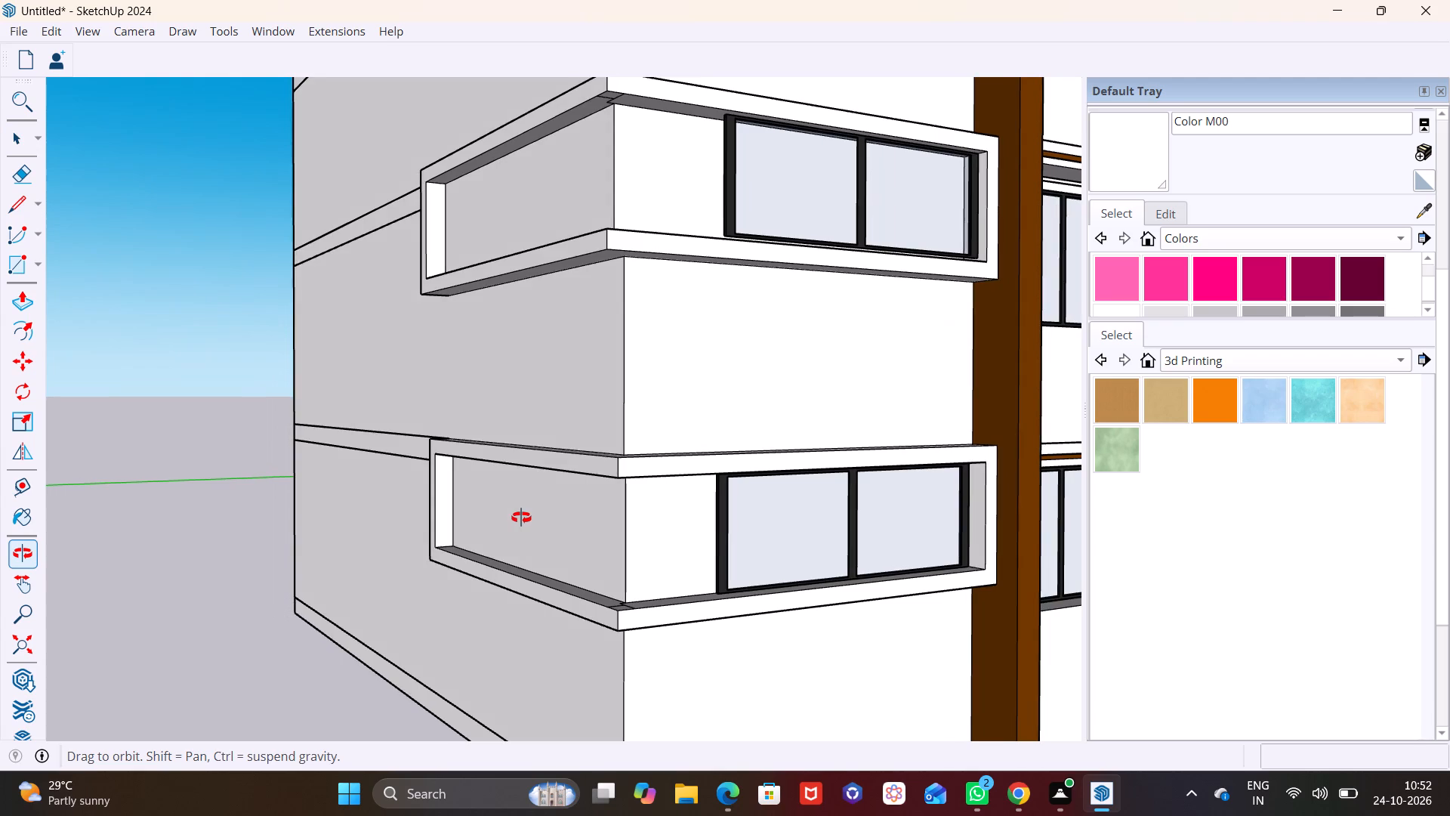
pyautogui.moveTo(521, 518); pyautogui.dragTo(603, 518, button='middle')
pyautogui.moveTo(551, 522); pyautogui.dragTo(560, 529, button='middle')
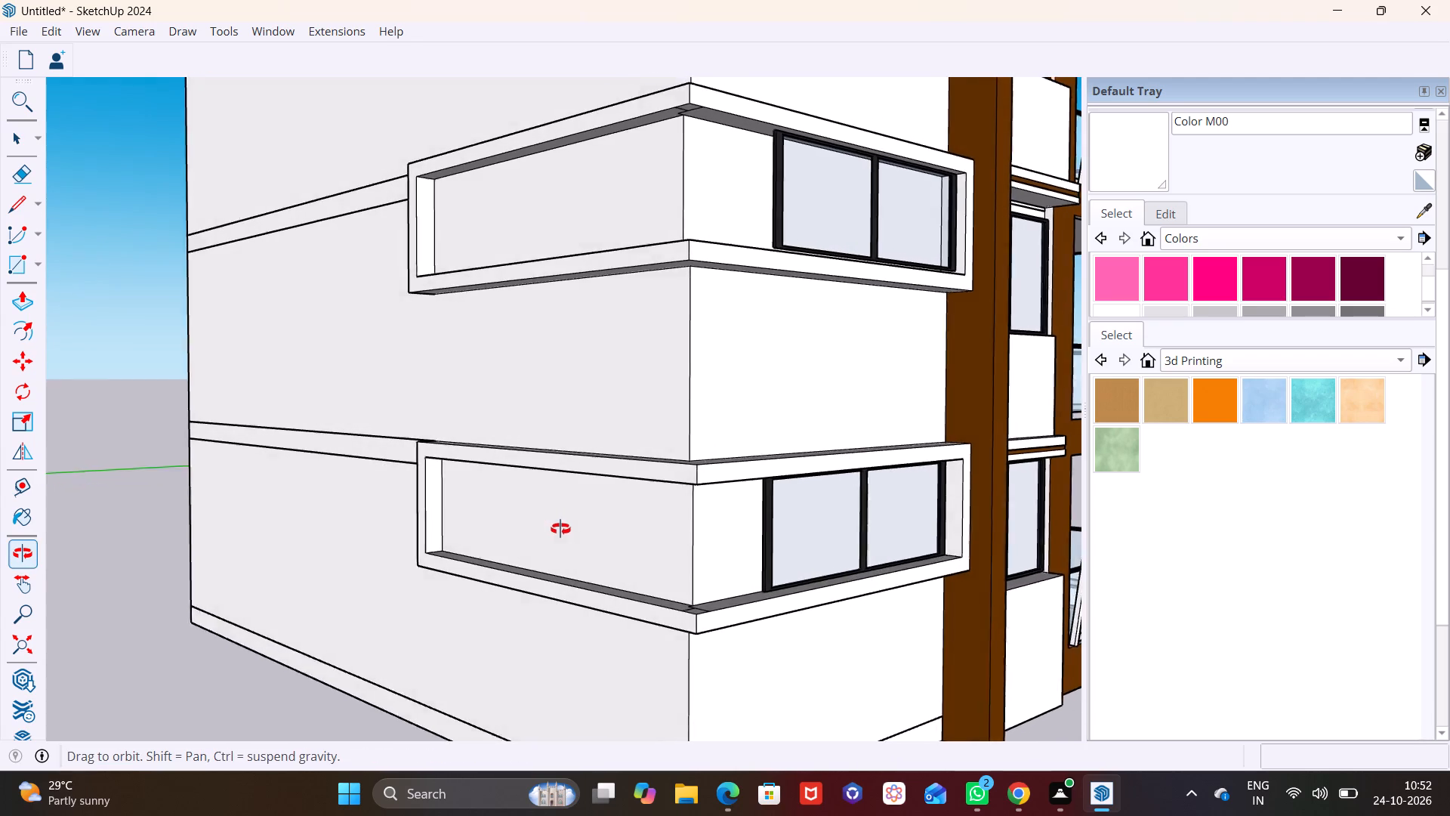
pyautogui.moveTo(560, 529); pyautogui.dragTo(606, 534, button='middle')
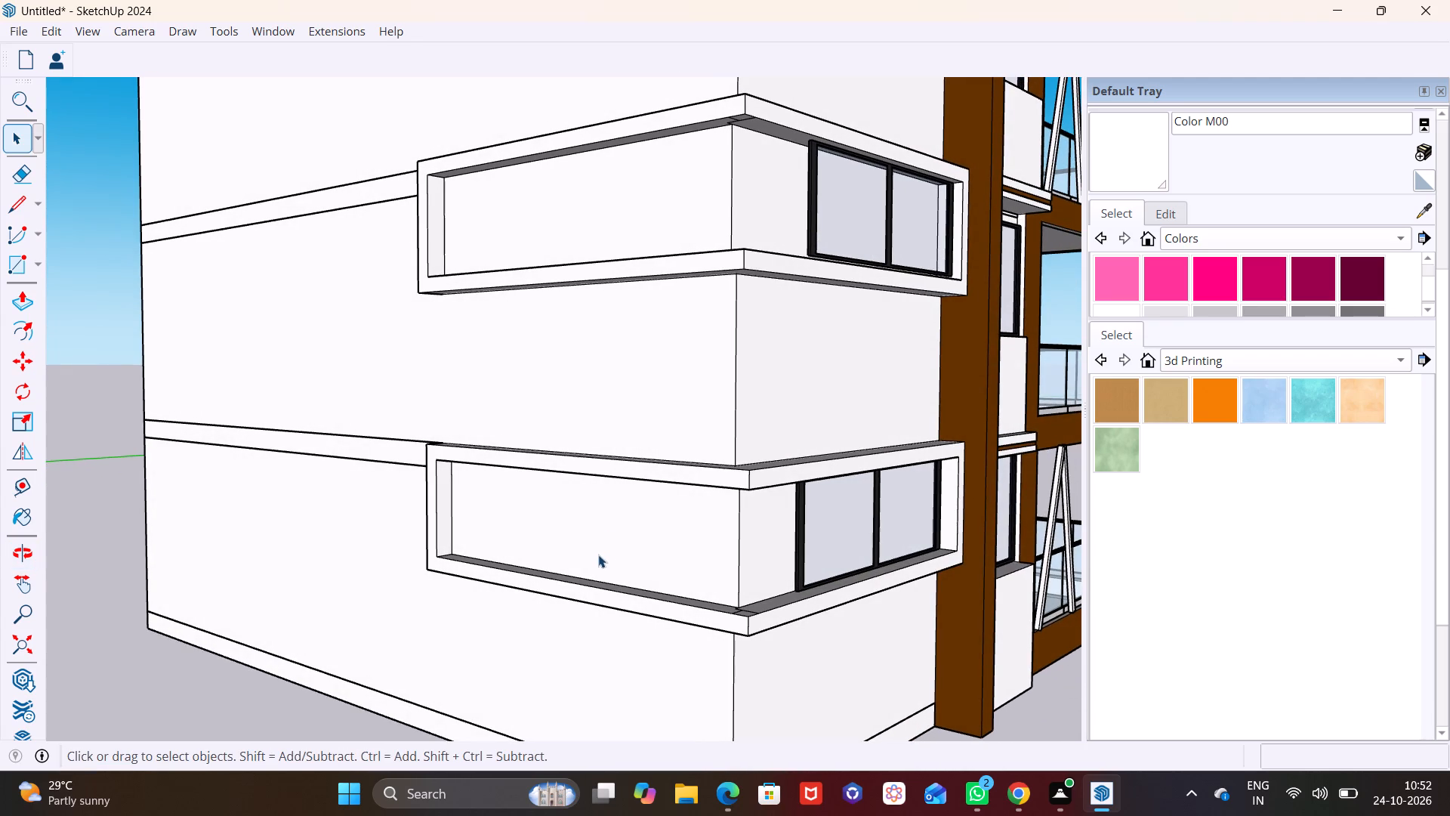
# Draw a rectangle about 4" by 9 7/16" across the lowest side recess's bottom ledge, near its far end.
pyautogui.moveTo(570, 552); pyautogui.dragTo(545, 448, button='middle')
pyautogui.scroll(1, 554, 422)
pyautogui.moveTo(554, 422); pyautogui.dragTo(545, 369, button='middle')
pyautogui.click(36, 267)
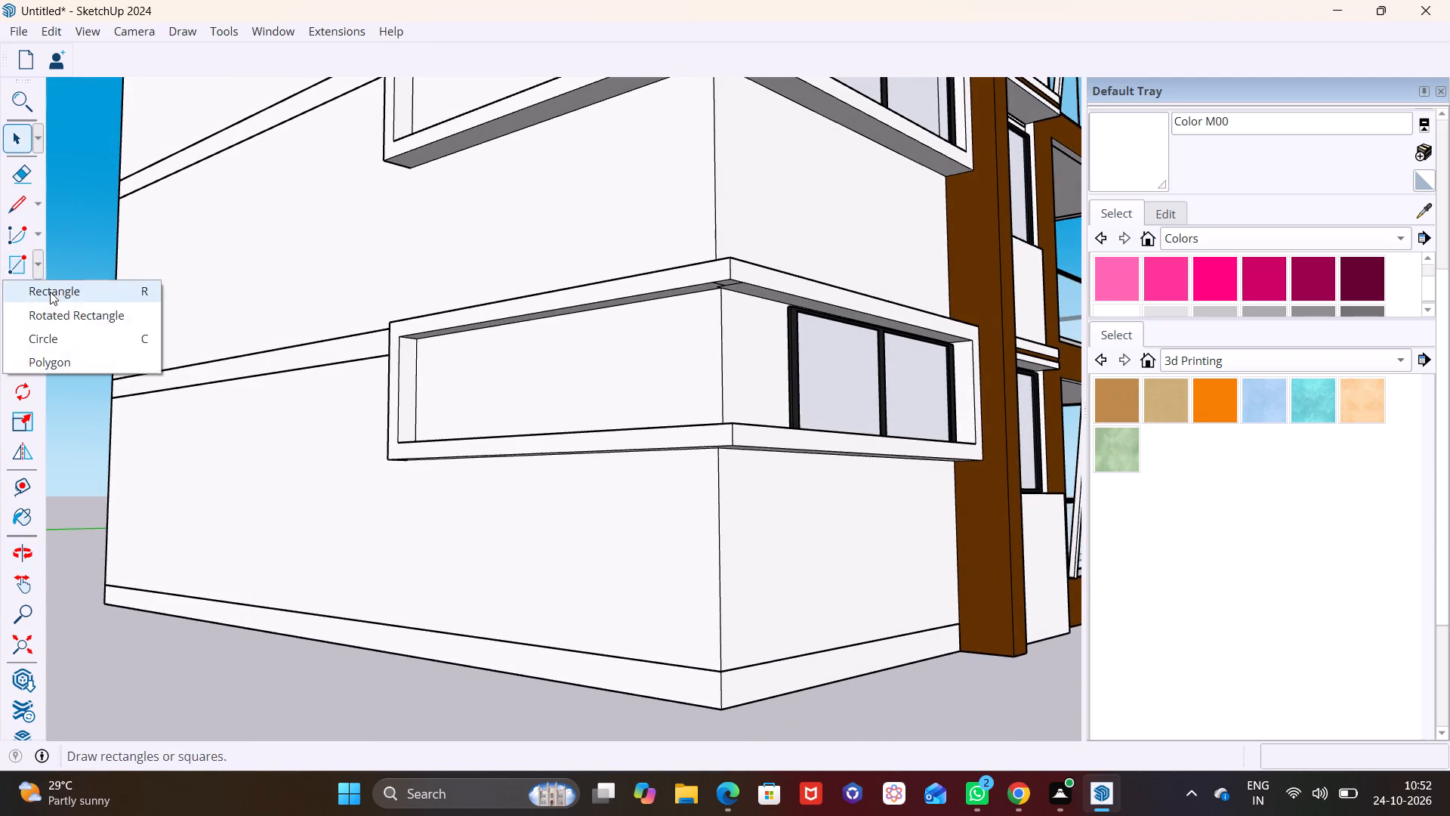
pyautogui.click(50, 292)
pyautogui.moveTo(569, 436); pyautogui.dragTo(491, 633, button='middle')
pyautogui.scroll(10, 458, 558)
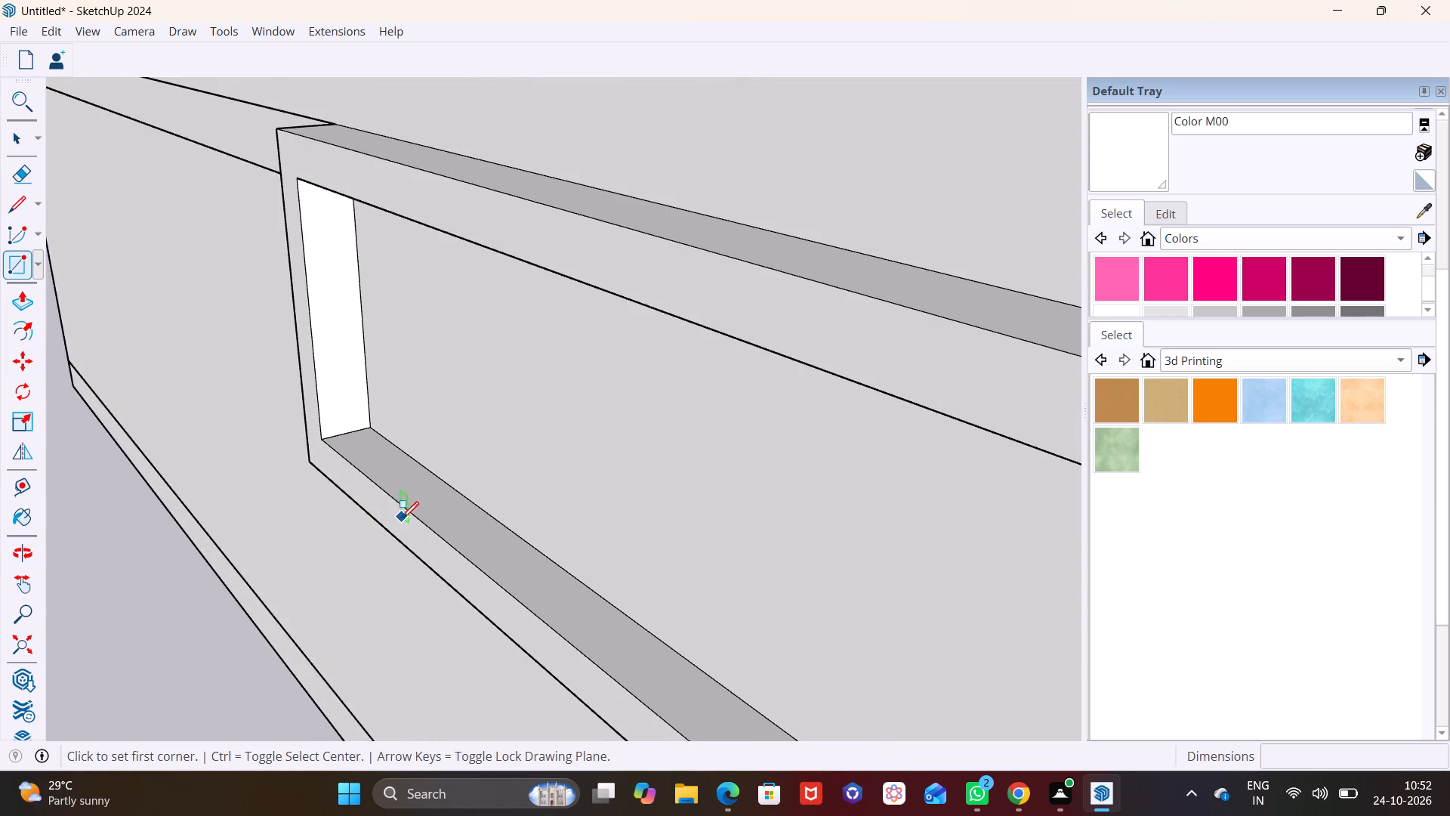
pyautogui.scroll(2, 402, 518)
pyautogui.click(454, 547)
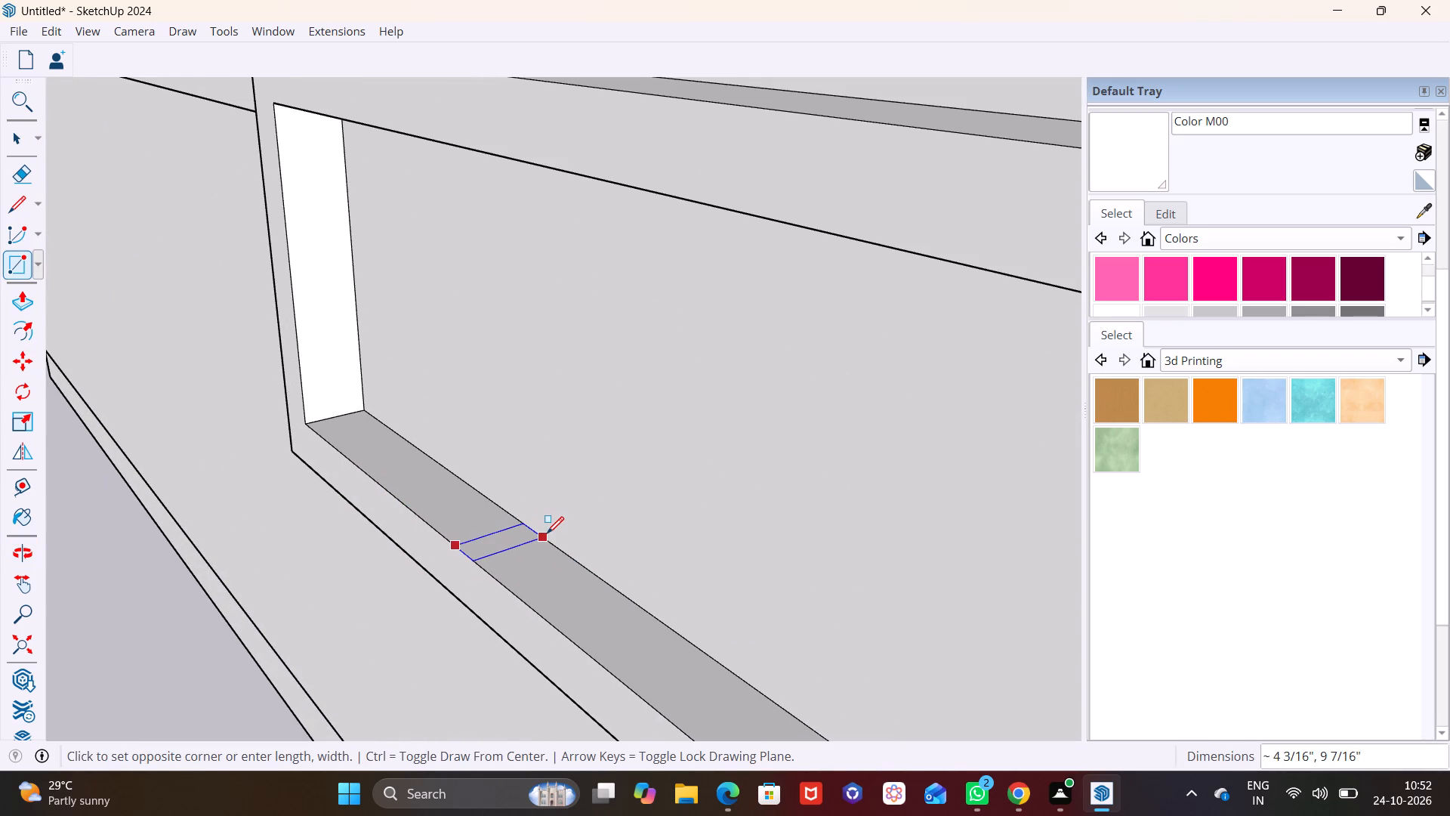
pyautogui.click(547, 533)
pyautogui.press('space')
# Extrude the ledge rectangle 3' 9 3/4" up to the recess's top to form a post.
pyautogui.click(495, 550)
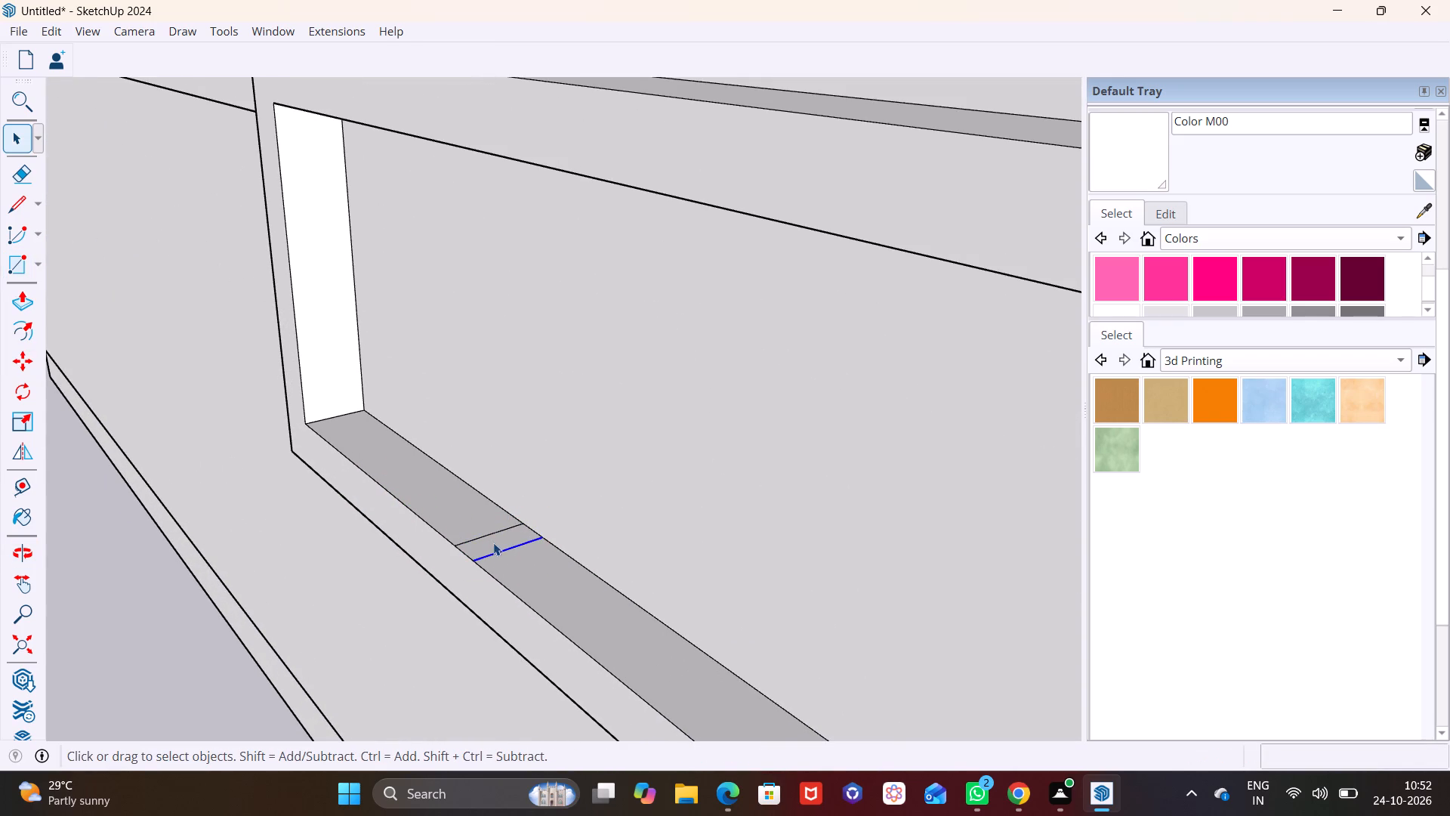
pyautogui.click(493, 543)
pyautogui.click(33, 301)
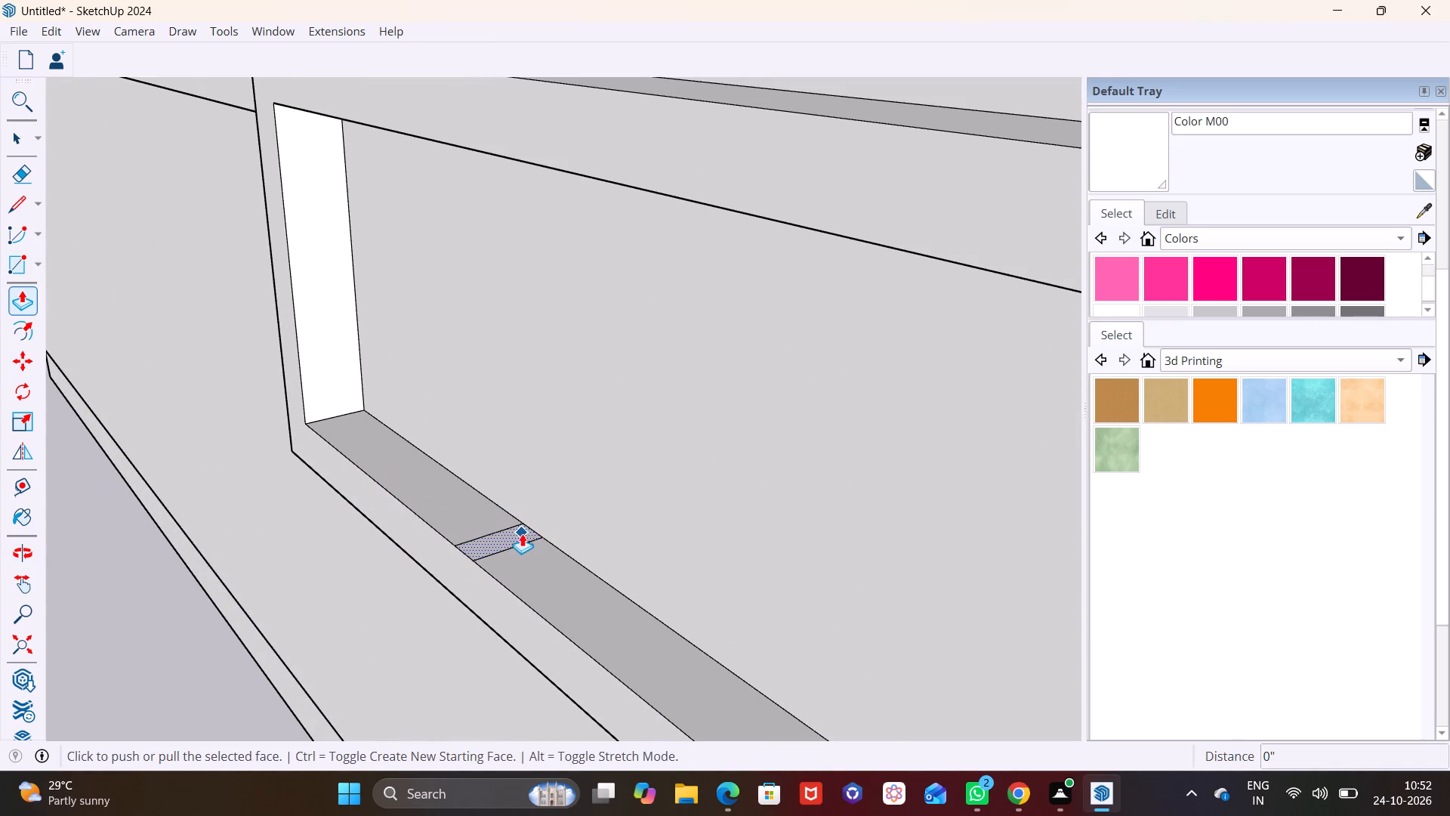
pyautogui.click(522, 533)
pyautogui.click(523, 131)
# Widen the post in the lowest side recess by pulling its corner-facing side 1' 2 9/16" towards the building corner.
pyautogui.scroll(-3, 498, 376)
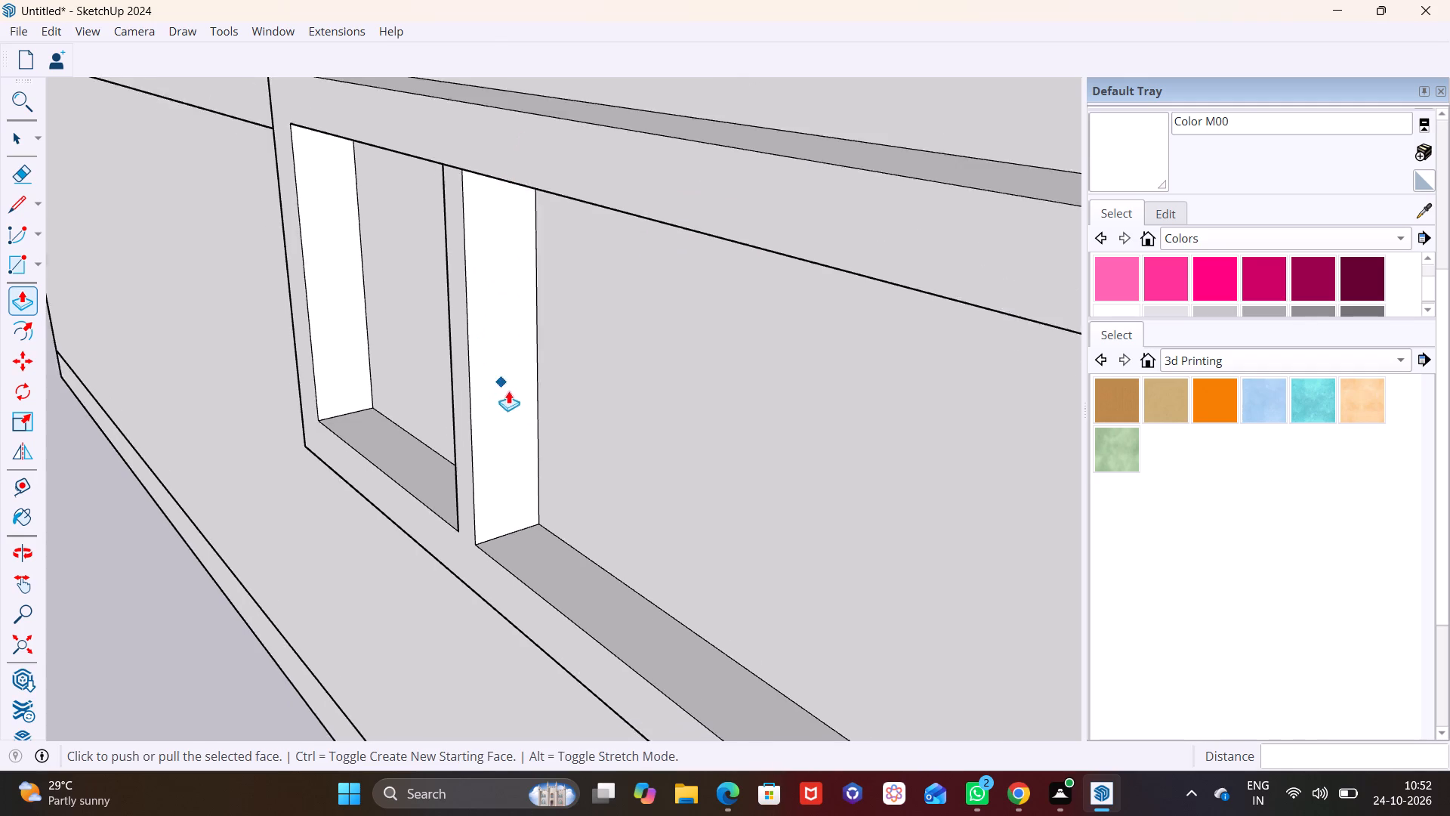
pyautogui.scroll(-4, 508, 391)
pyautogui.moveTo(492, 441); pyautogui.dragTo(722, 379, button='middle')
pyautogui.scroll(-9, 650, 394)
pyautogui.moveTo(671, 490); pyautogui.dragTo(521, 478, button='middle')
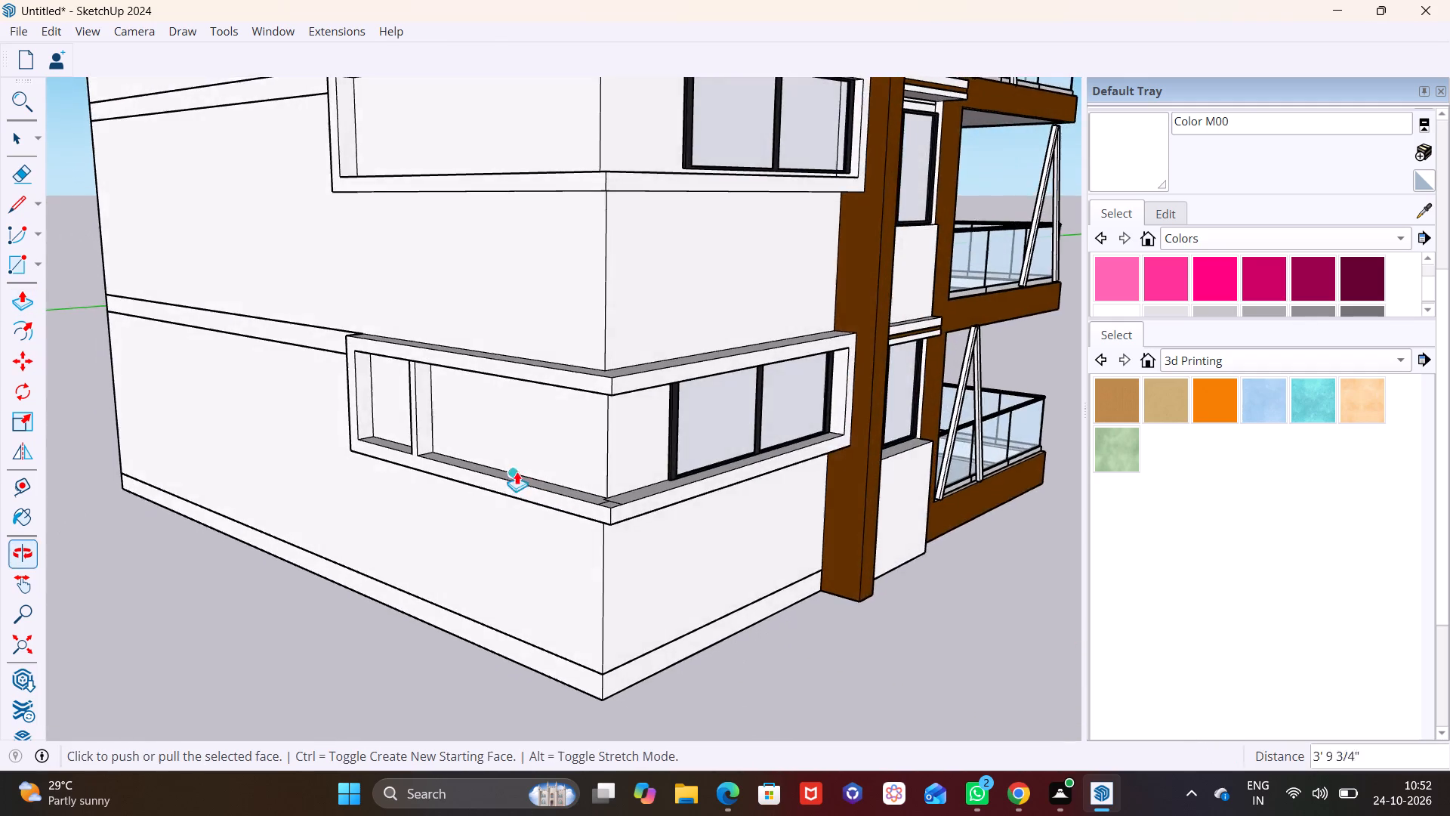
pyautogui.scroll(-4, 507, 451)
pyautogui.scroll(1, 446, 418)
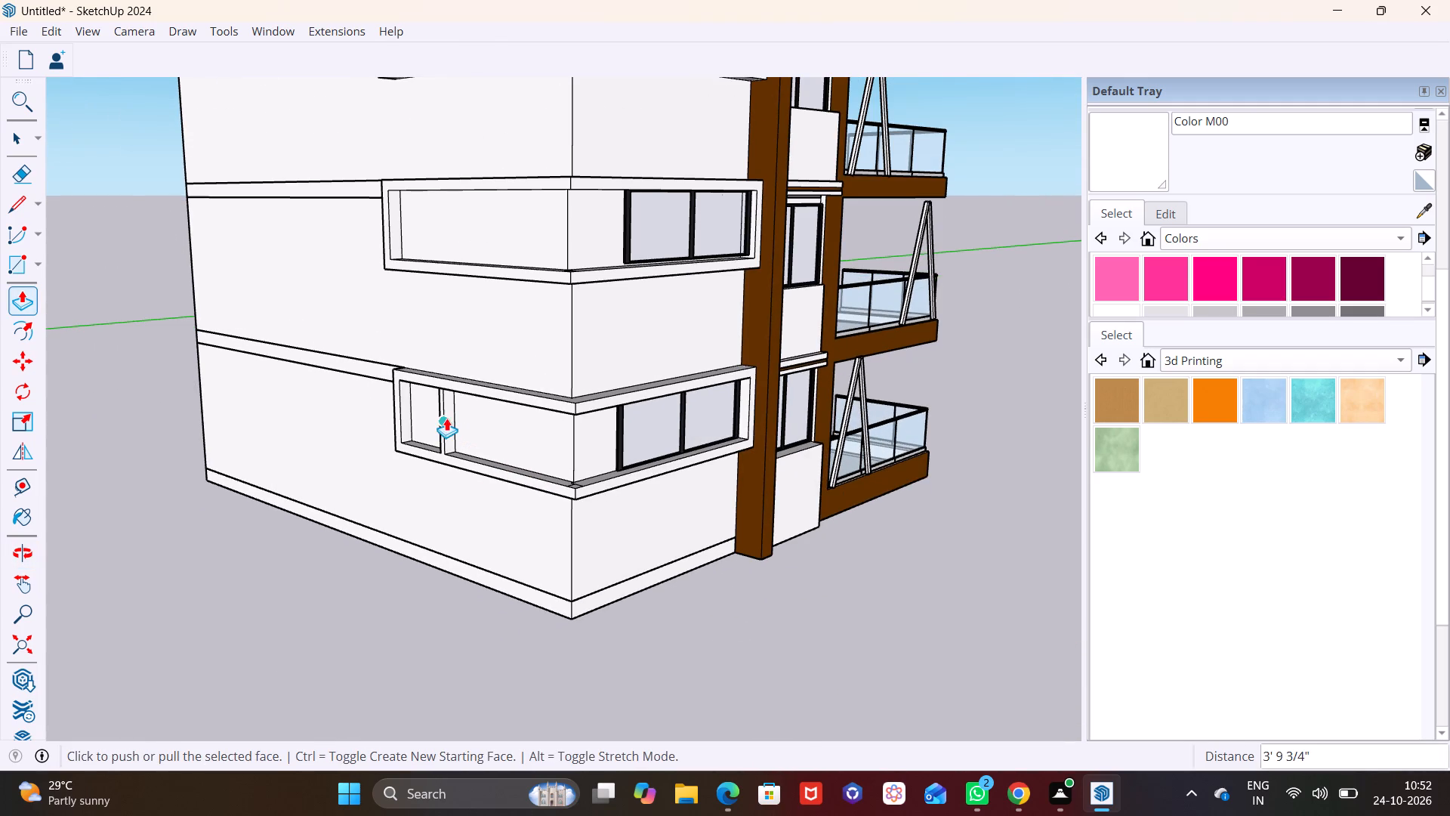
pyautogui.scroll(5, 446, 418)
pyautogui.press('space')
pyautogui.click(450, 422)
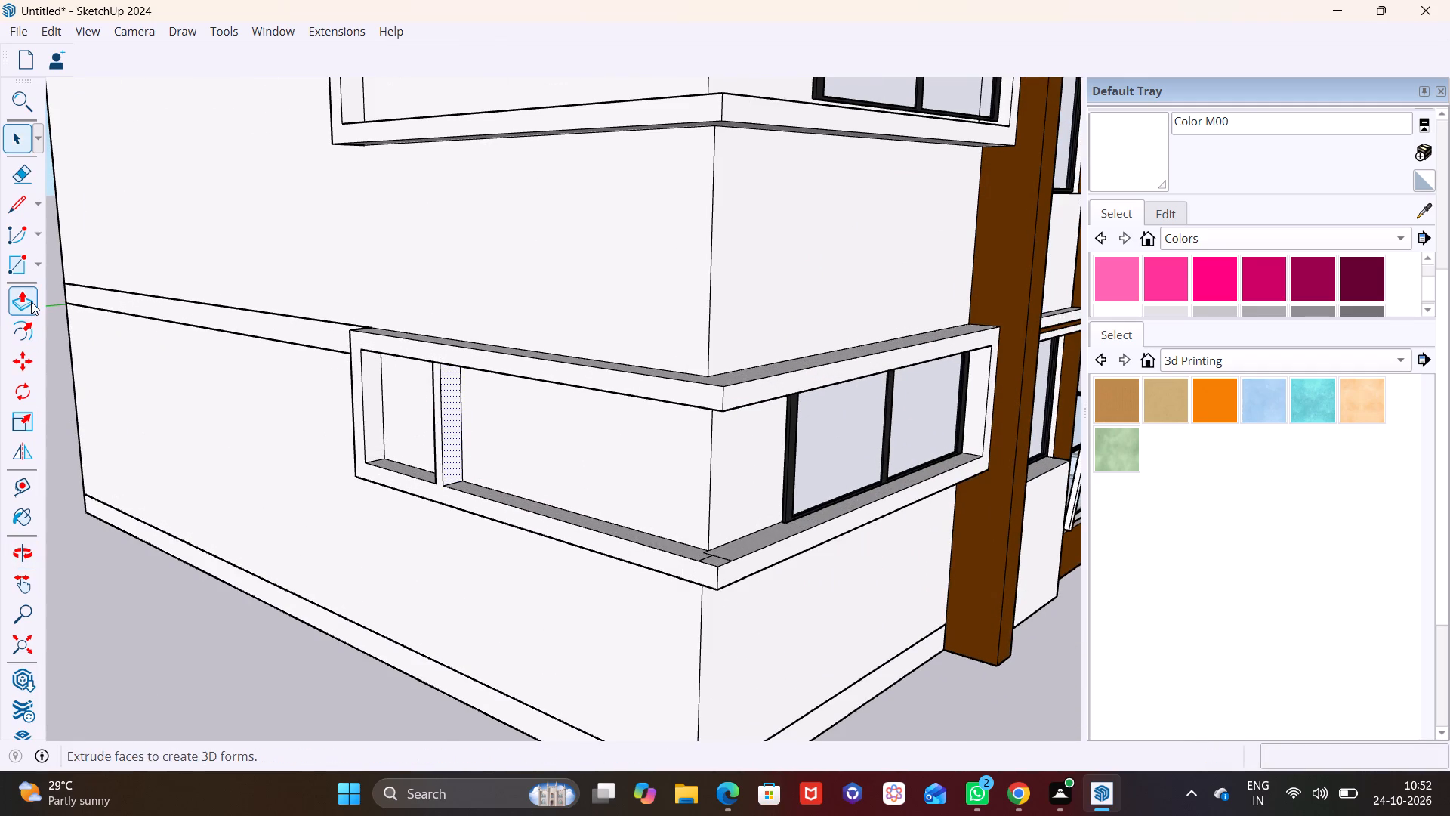
pyautogui.click(31, 301)
pyautogui.click(452, 431)
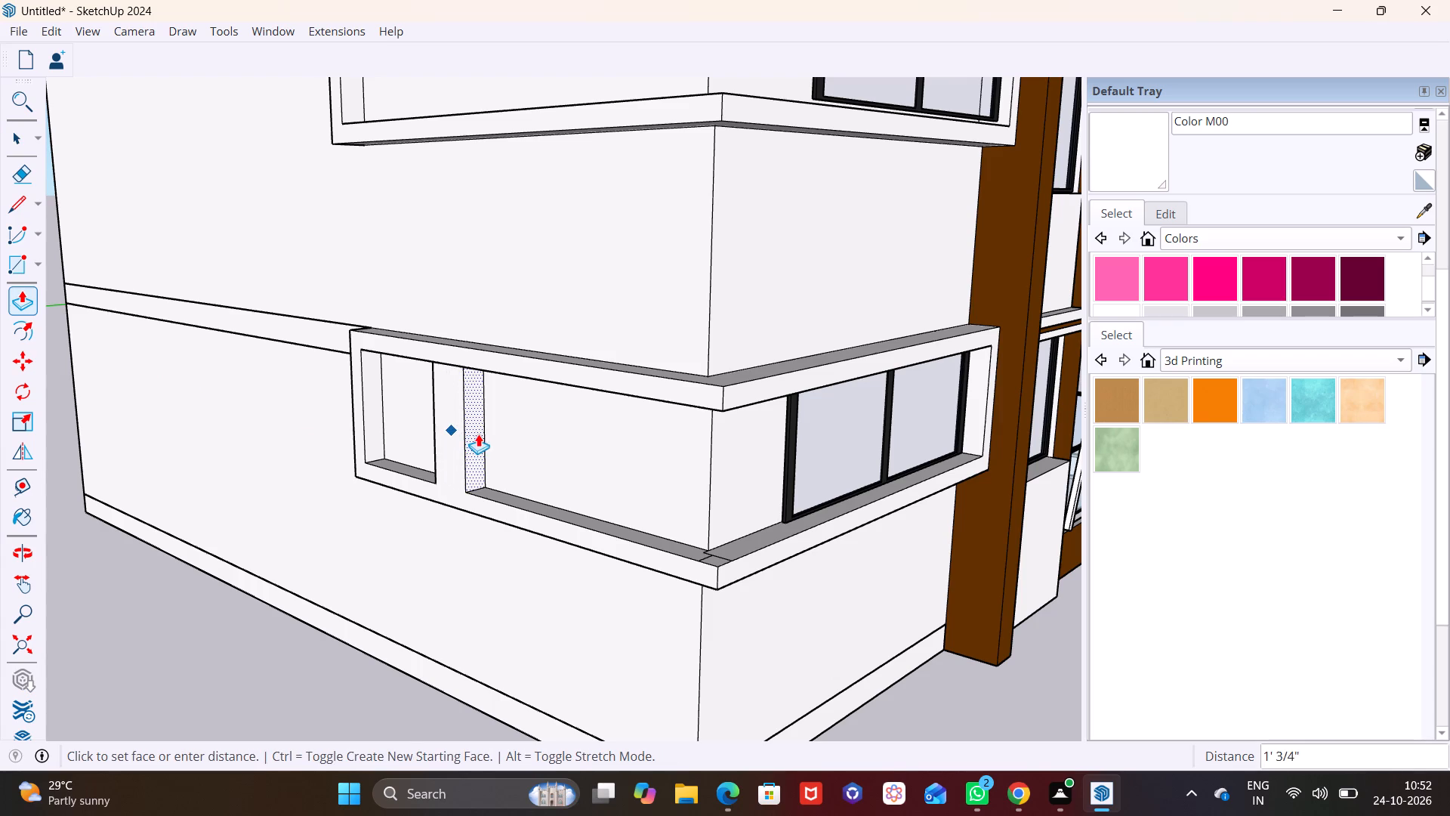
pyautogui.click(478, 436)
# Slim the post in the lowest side recess by pushing its far side towards the building corner.
pyautogui.moveTo(396, 451); pyautogui.dragTo(841, 486, button='middle')
pyautogui.scroll(4, 742, 471)
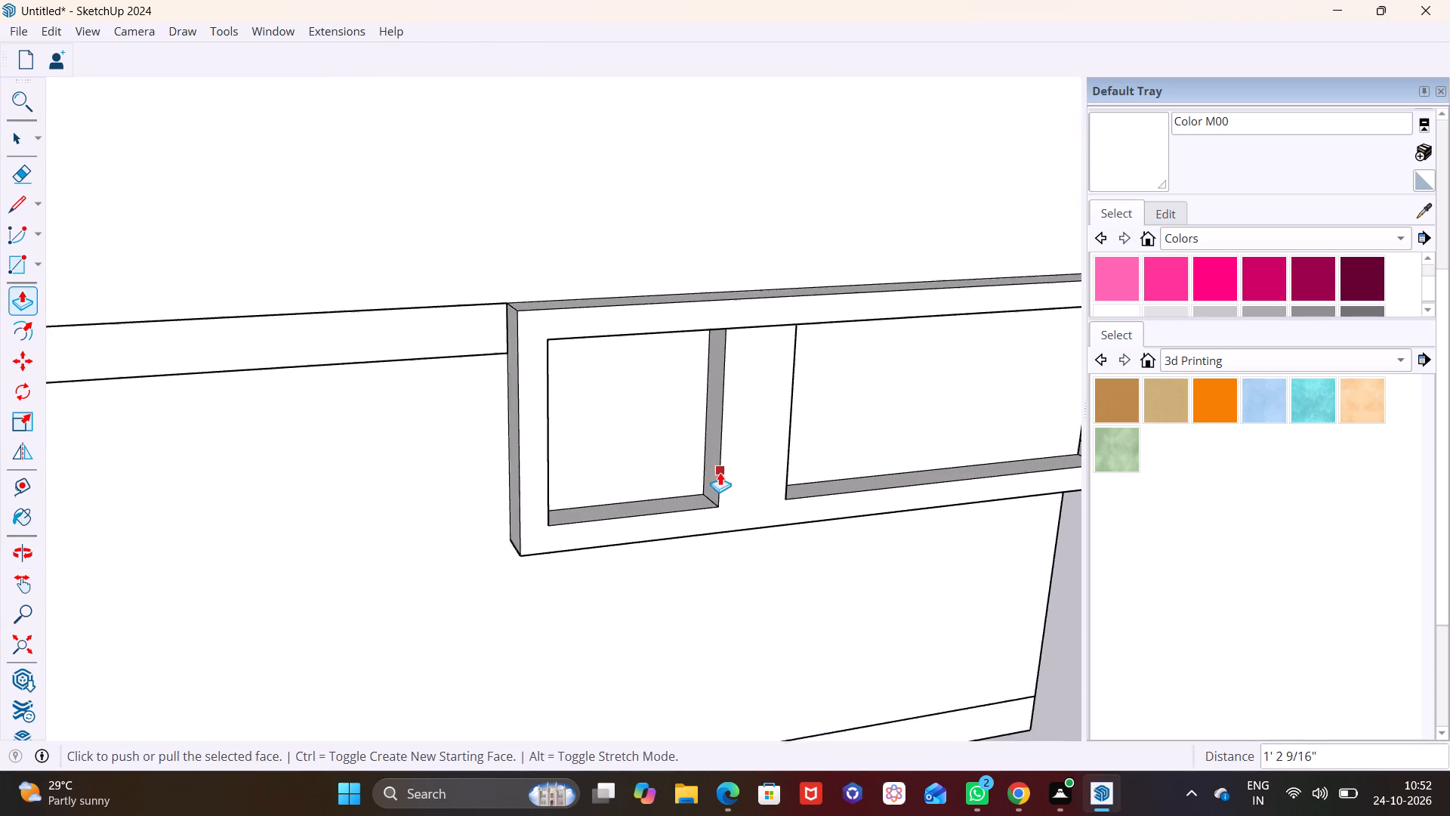
pyautogui.scroll(1, 720, 472)
pyautogui.press('space')
pyautogui.click(716, 448)
pyautogui.click(20, 304)
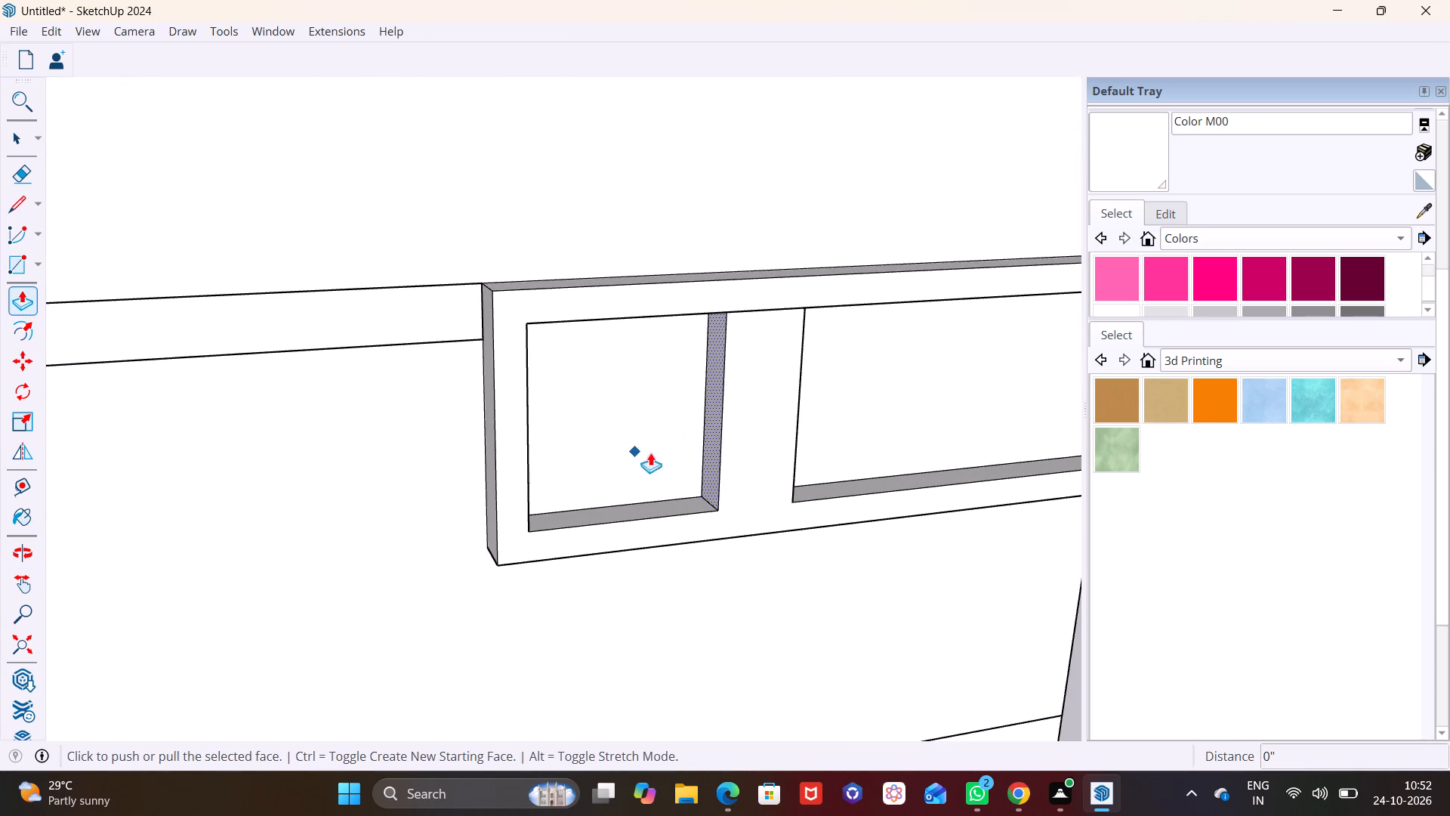
pyautogui.click(710, 439)
pyautogui.moveTo(722, 436); pyautogui.dragTo(741, 436)
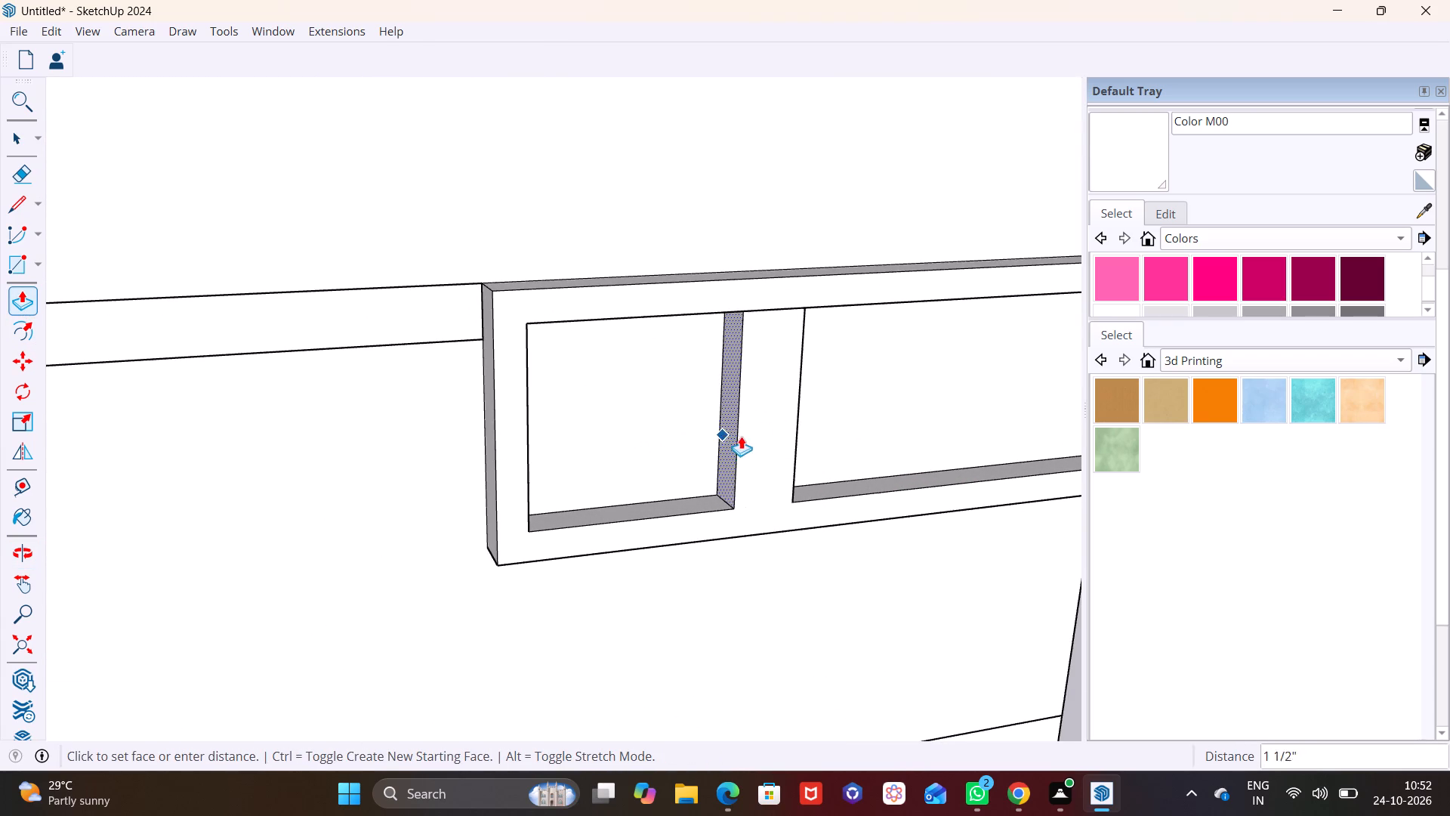
pyautogui.moveTo(741, 436); pyautogui.dragTo(768, 435)
pyautogui.click(768, 435)
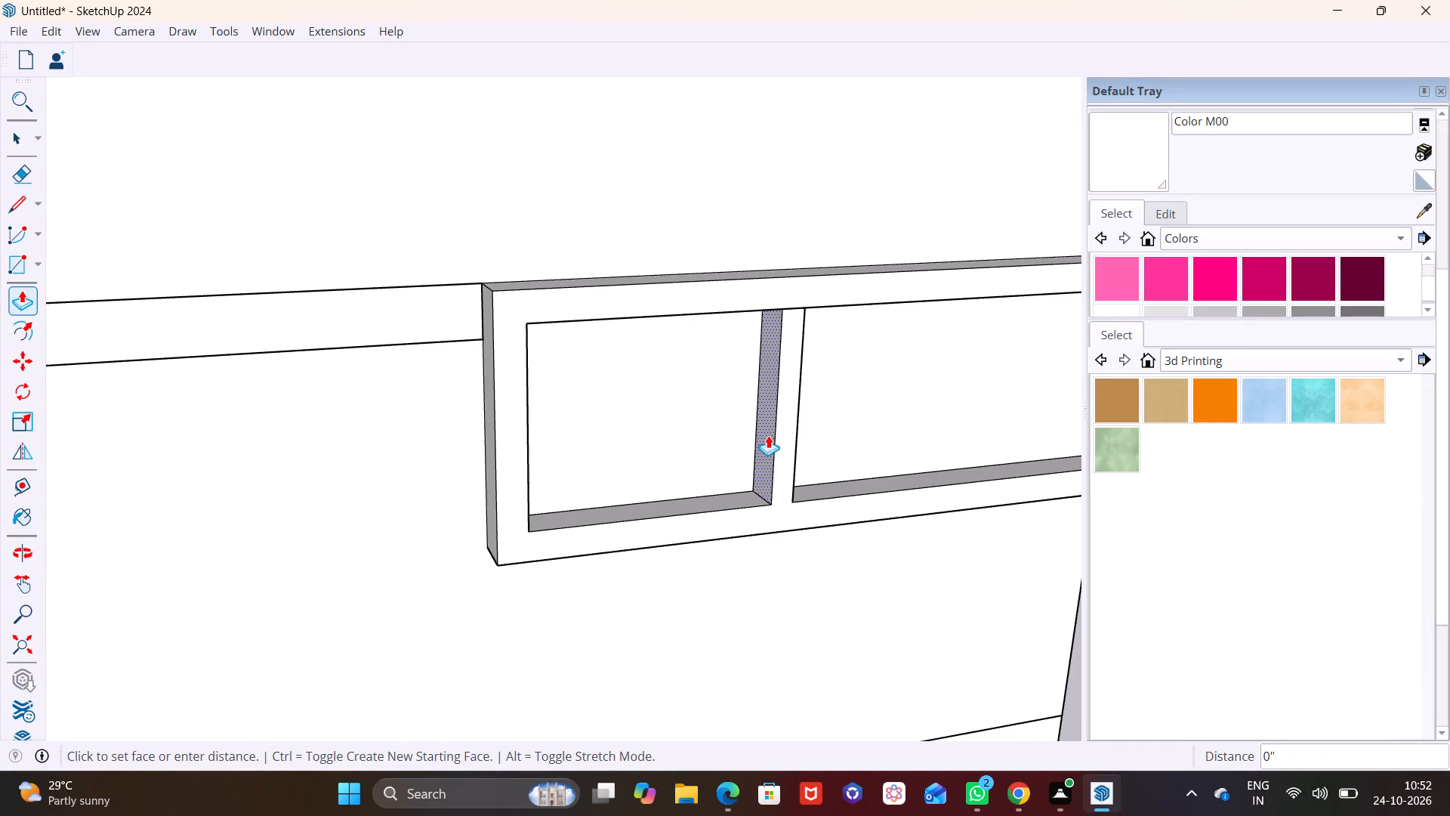
pyautogui.click(768, 435)
pyautogui.press('space')
pyautogui.click(696, 442)
# Draw a rectangle about 5 7/16" by 11 7/8" across the bottom ledge of the third side recess from the ground.
pyautogui.moveTo(745, 432); pyautogui.dragTo(421, 437, button='middle')
pyautogui.scroll(-8, 440, 434)
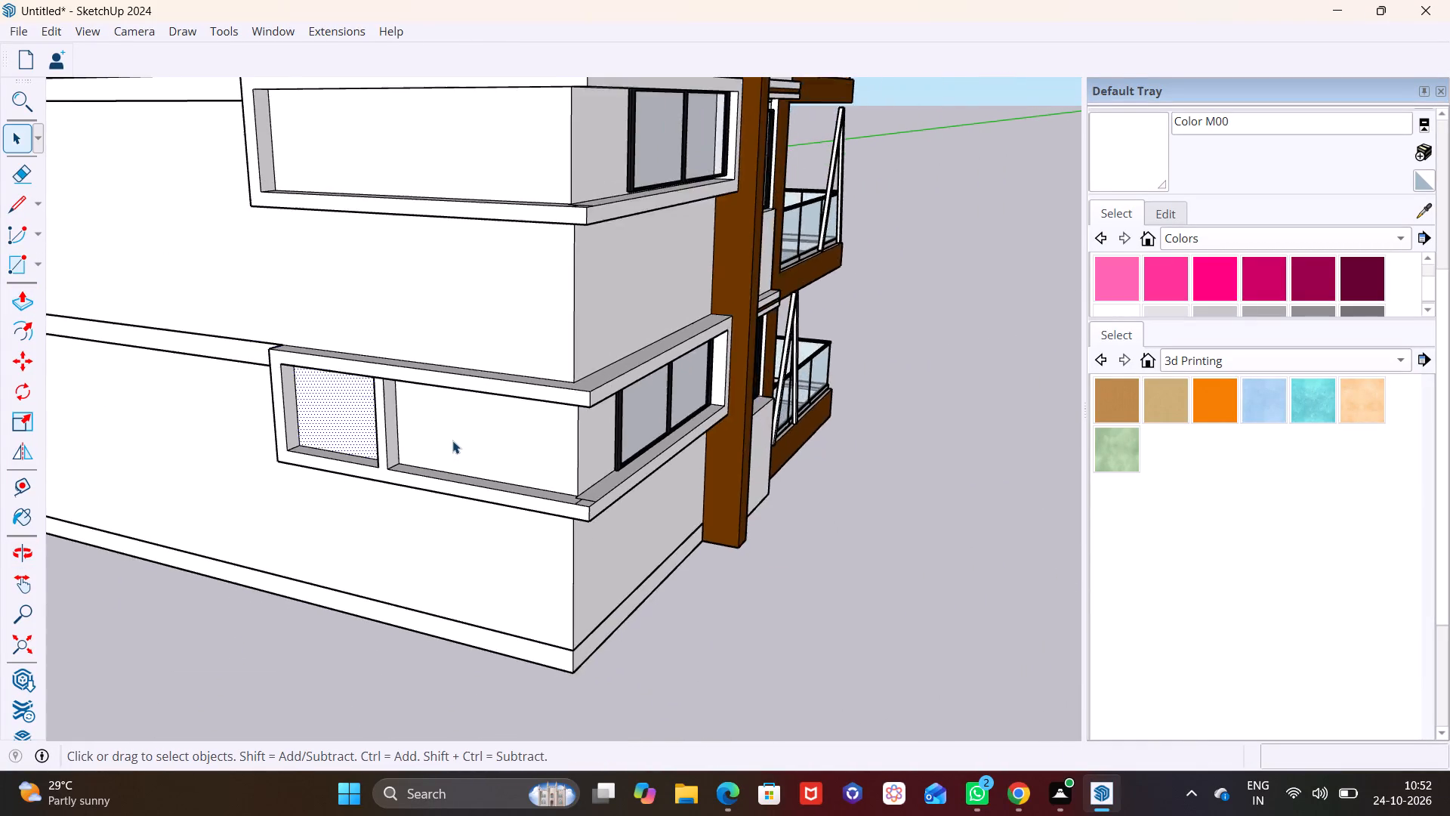
pyautogui.moveTo(452, 431); pyautogui.dragTo(465, 345, button='middle')
pyautogui.moveTo(579, 361); pyautogui.dragTo(463, 581, button='middle')
pyautogui.scroll(-2, 316, 512)
pyautogui.keyDown('shift'); pyautogui.moveTo(319, 509); pyautogui.dragTo(347, 523, button='middle'); pyautogui.keyUp('shift')
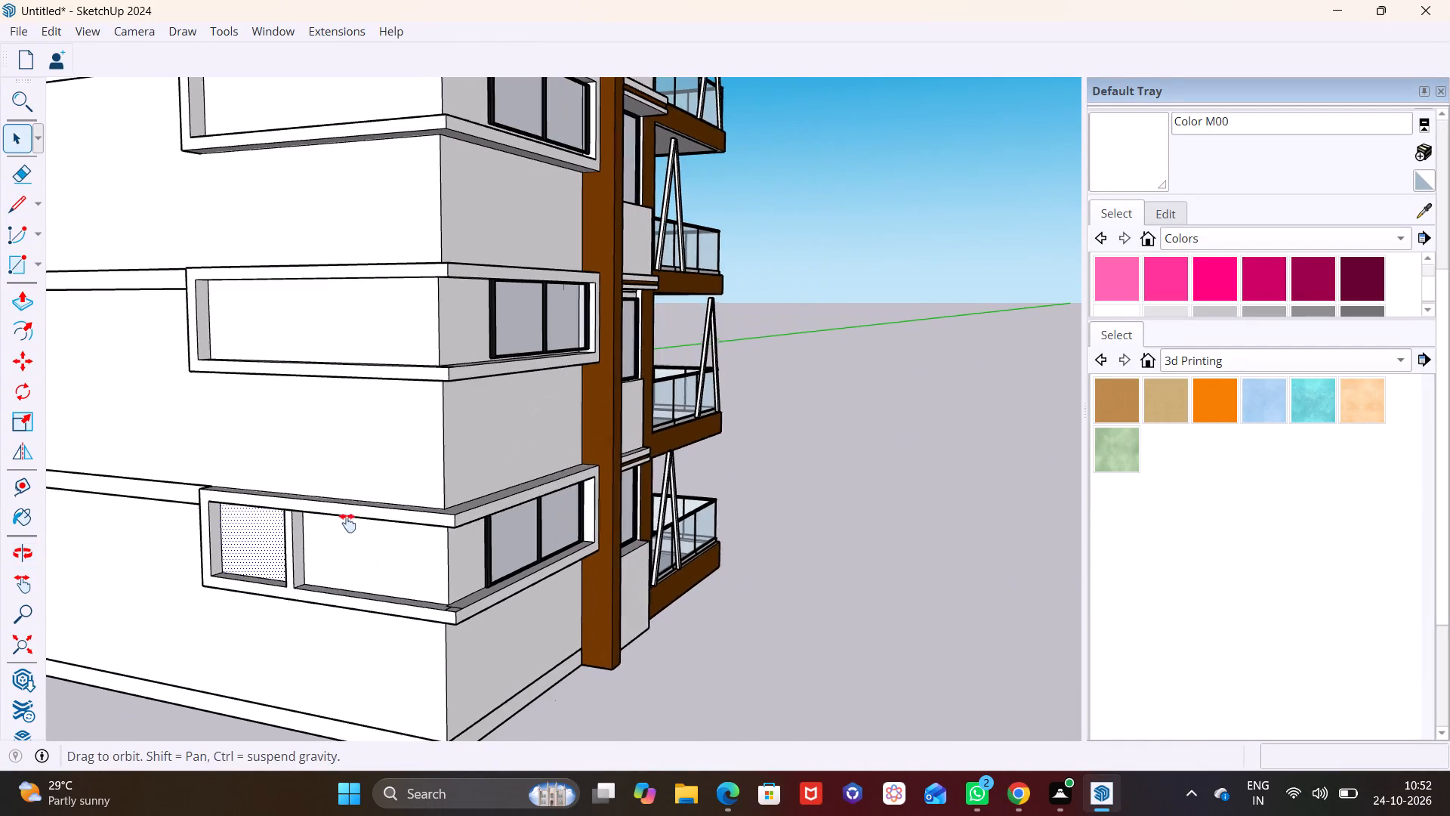
pyautogui.keyDown('shift'); pyautogui.moveTo(347, 523); pyautogui.dragTo(427, 578, button='middle'); pyautogui.keyUp('shift')
pyautogui.scroll(3, 400, 545)
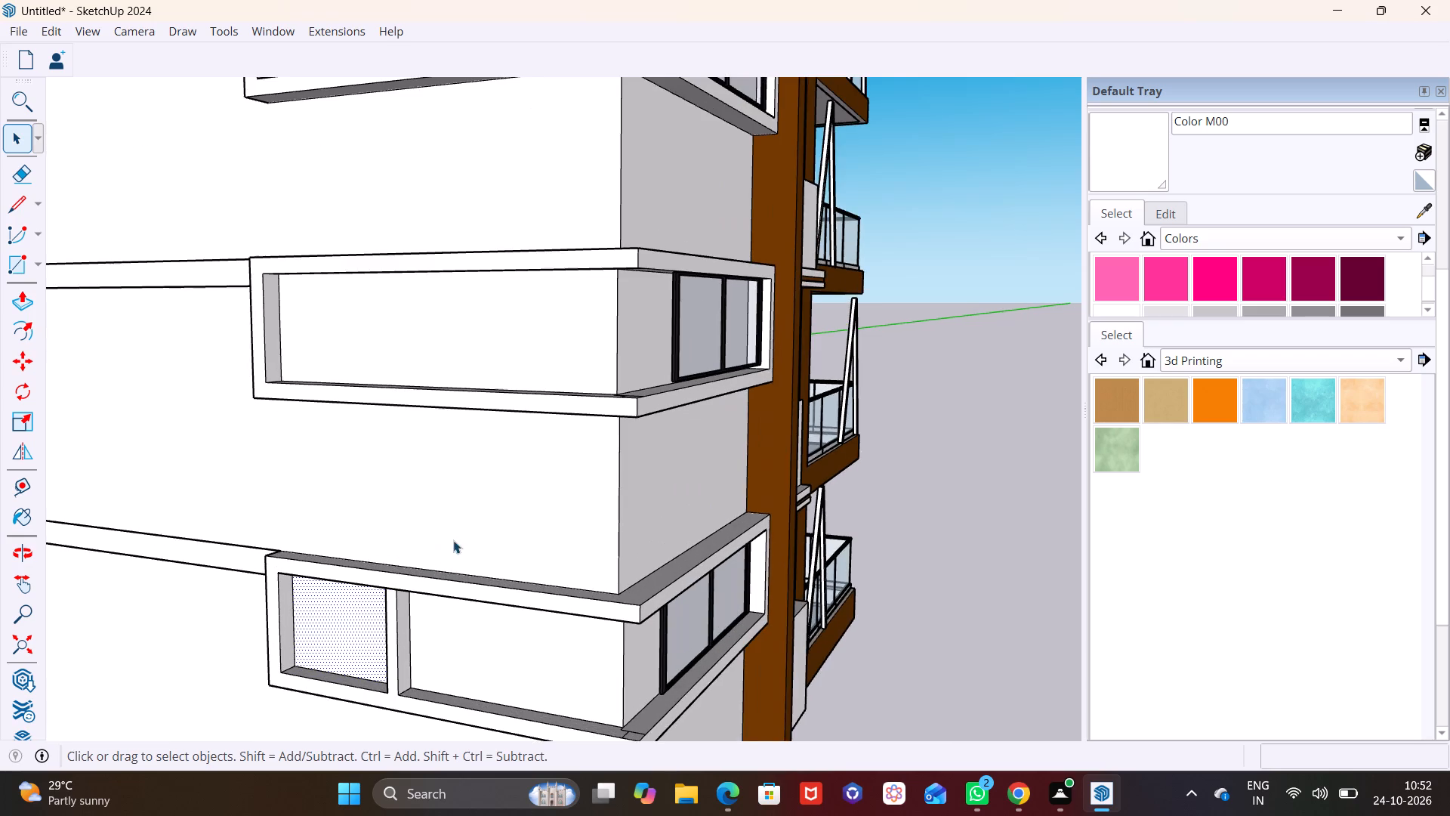
pyautogui.moveTo(458, 546); pyautogui.dragTo(385, 534, button='middle')
pyautogui.scroll(-6, 366, 497)
pyautogui.keyDown('shift'); pyautogui.moveTo(412, 468); pyautogui.dragTo(598, 526, button='middle'); pyautogui.keyUp('shift')
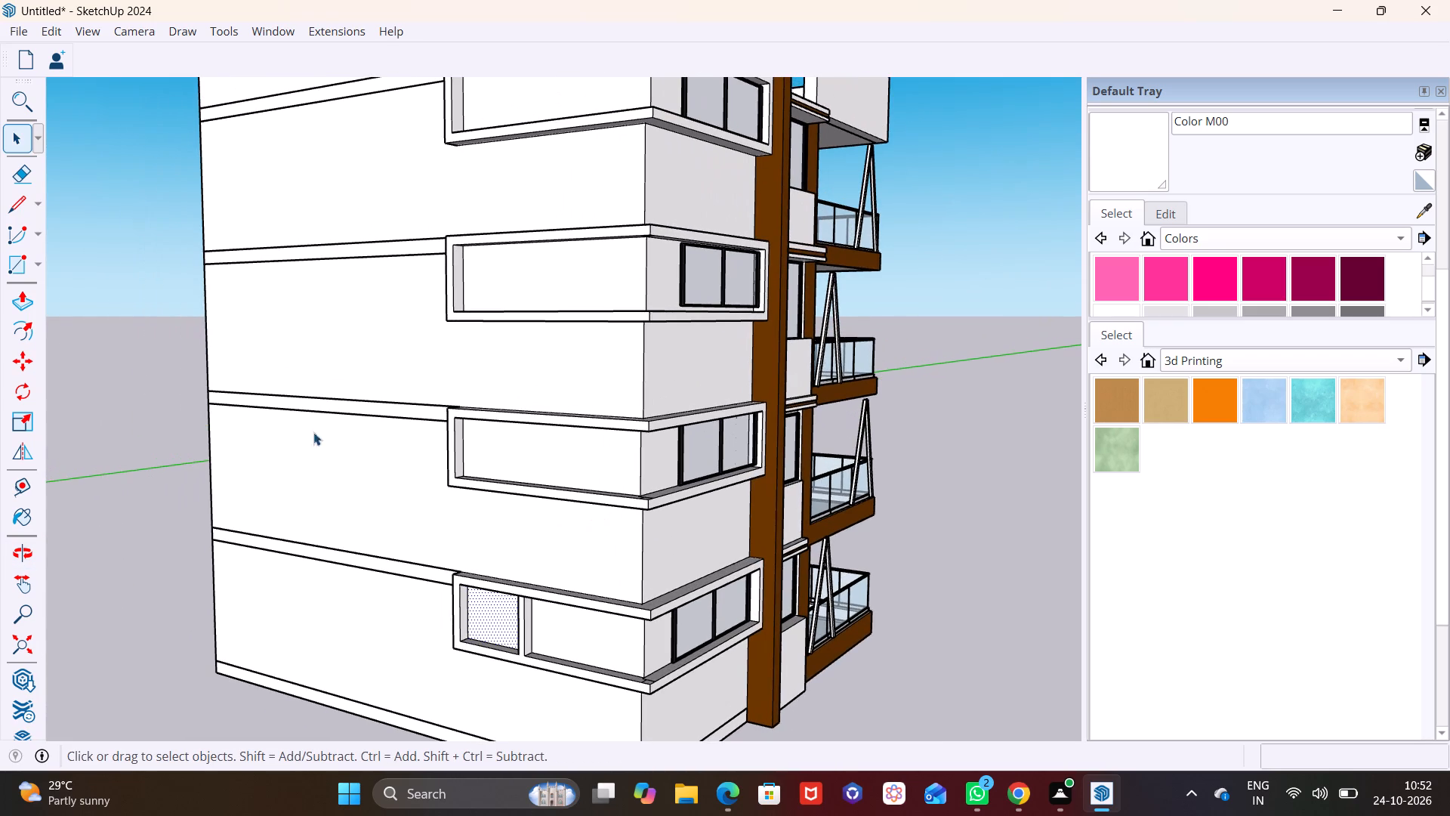
pyautogui.click(38, 265)
pyautogui.click(64, 295)
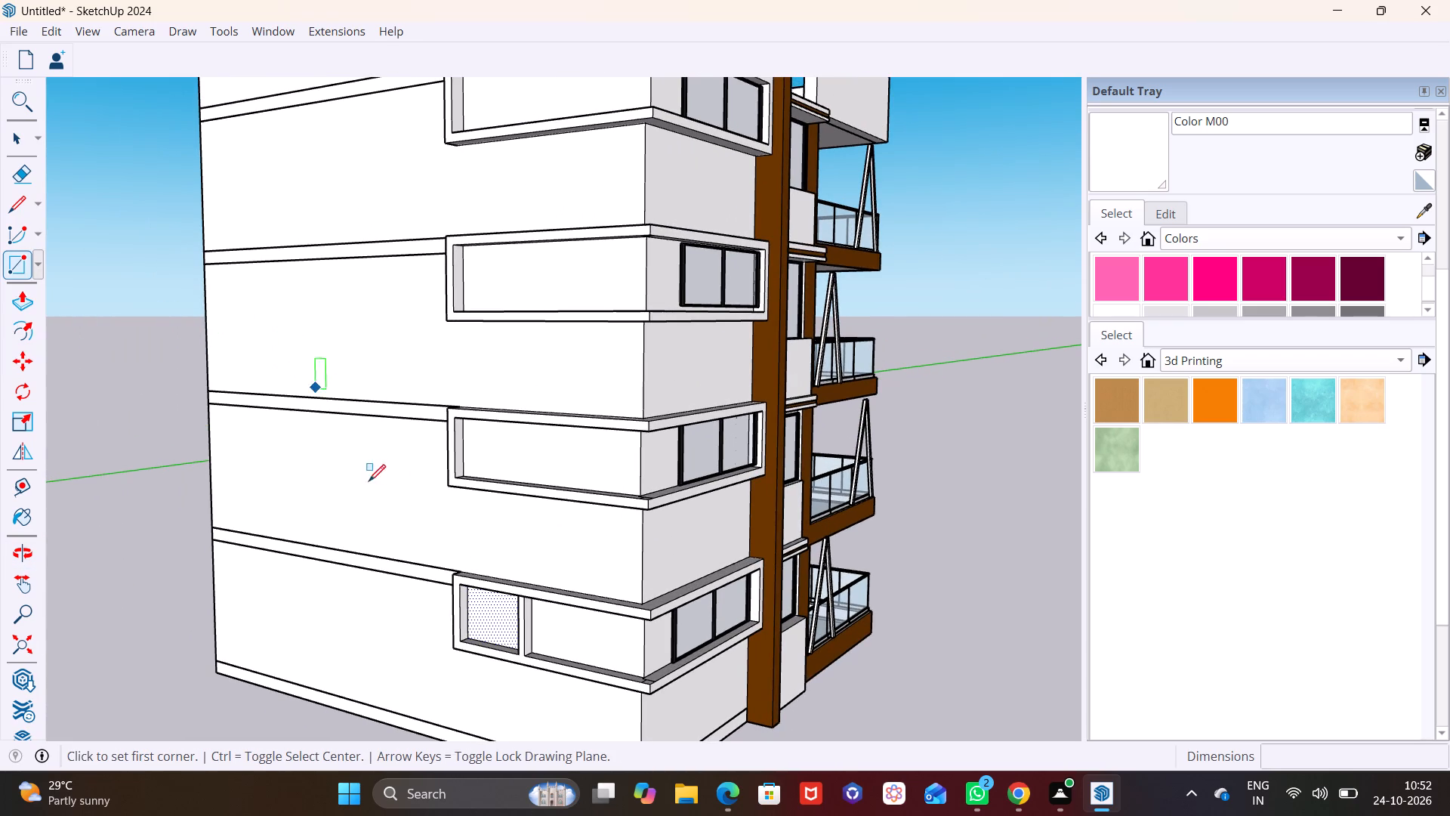
pyautogui.moveTo(529, 311); pyautogui.dragTo(523, 398, button='middle')
pyautogui.scroll(12, 532, 363)
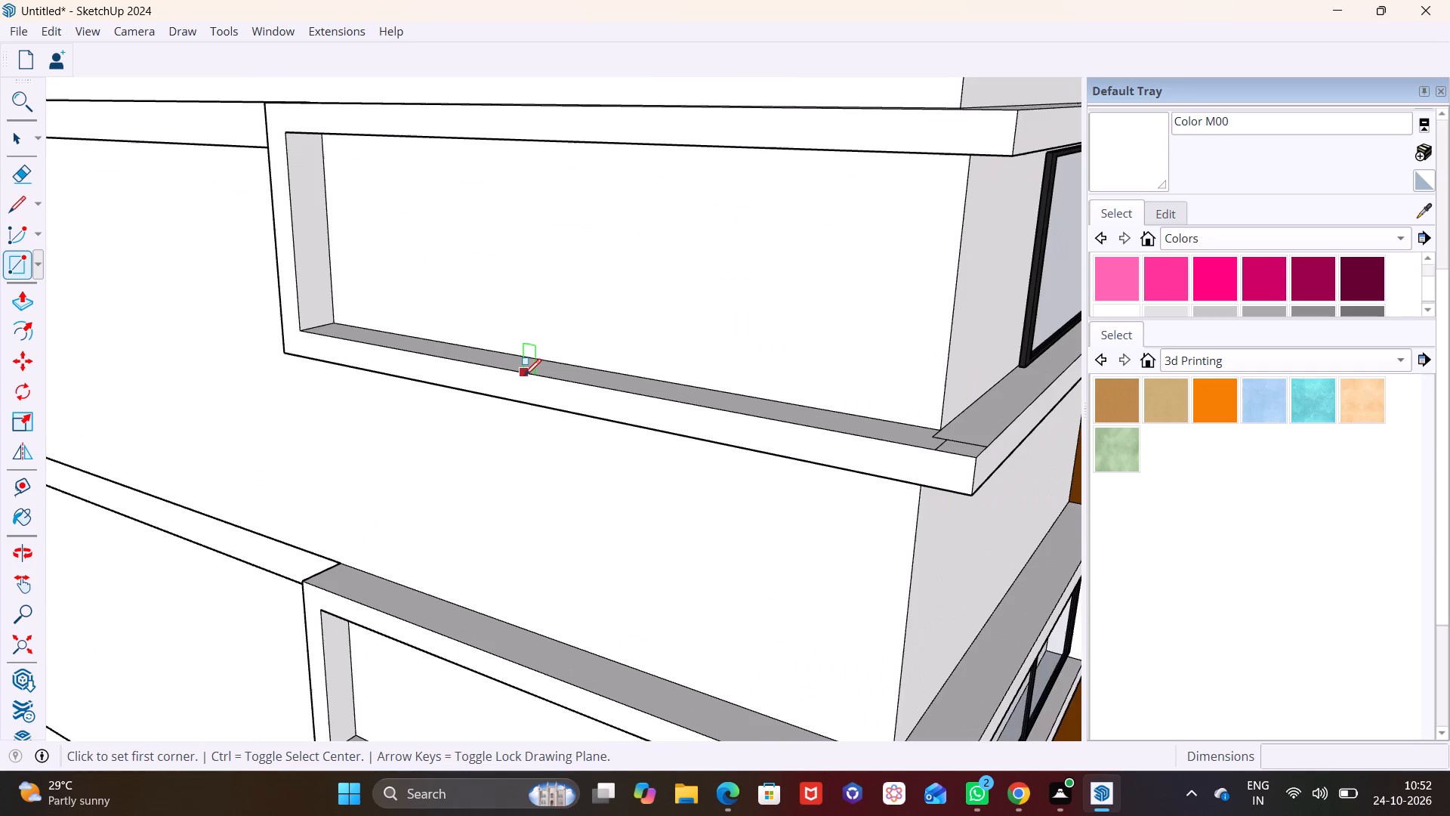
pyautogui.click(498, 365)
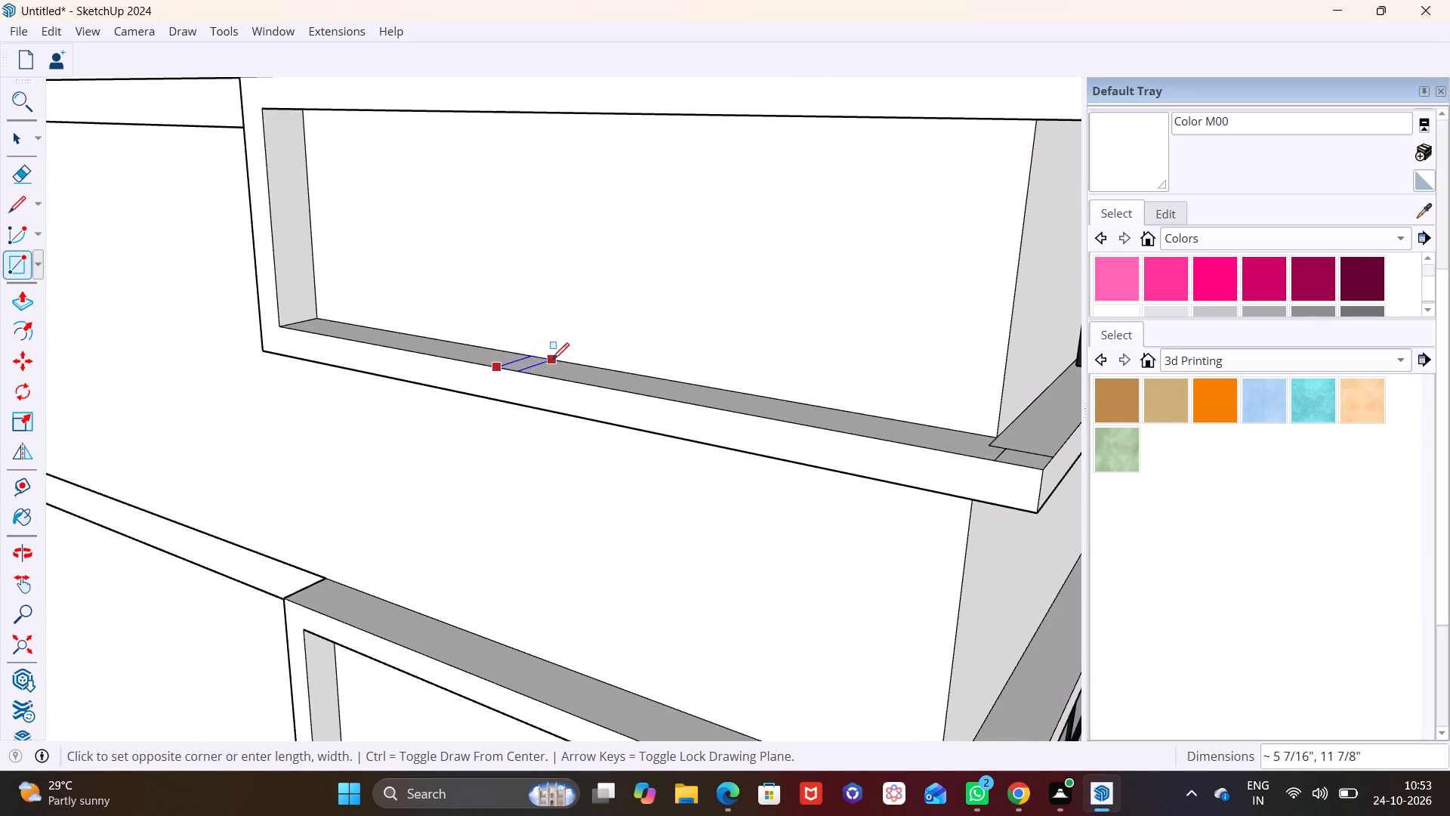
pyautogui.click(560, 362)
# Extrude the ledge rectangle up to the top of the third side recess to form a post.
pyautogui.press('space')
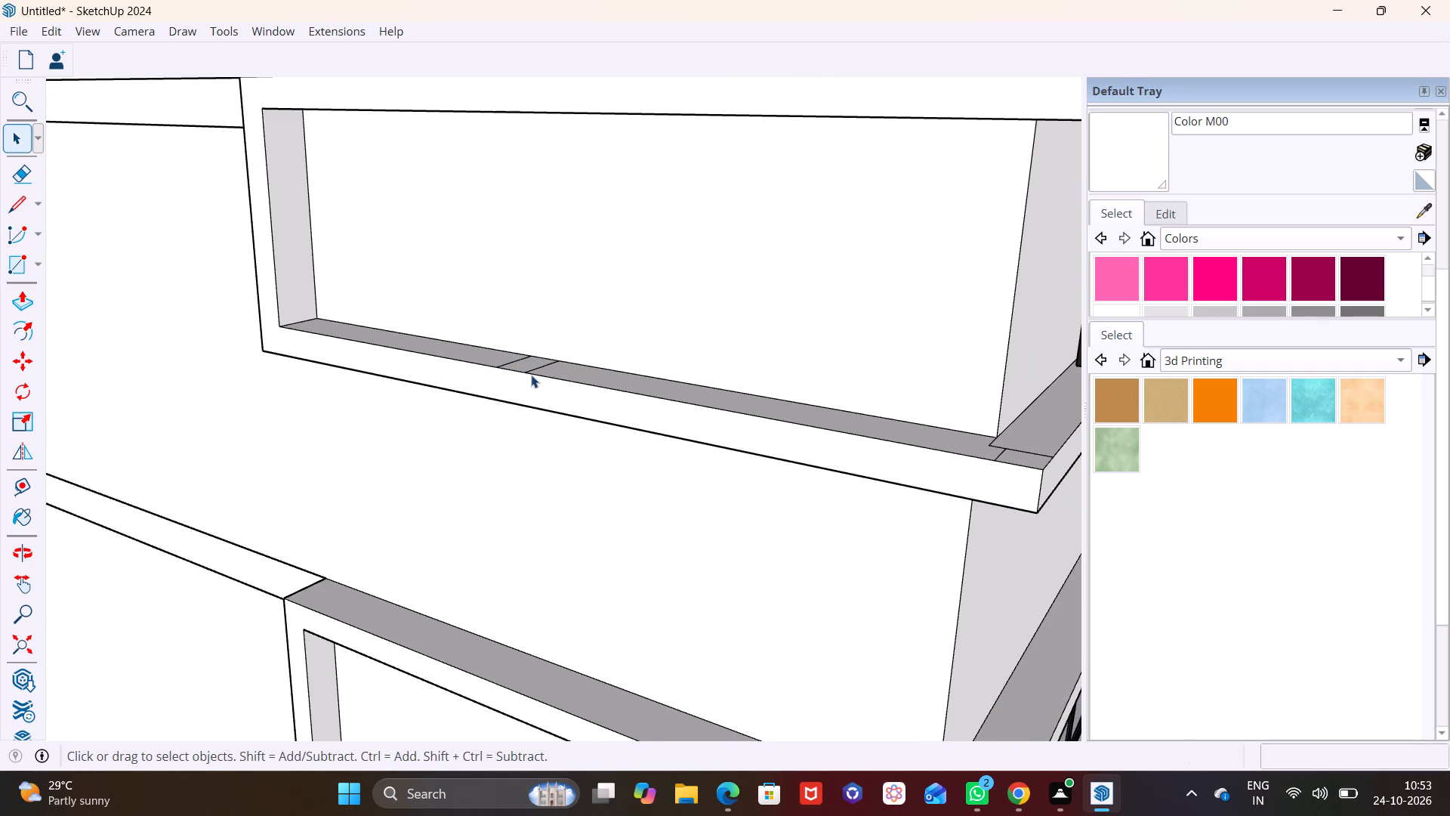
pyautogui.click(531, 363)
pyautogui.click(28, 298)
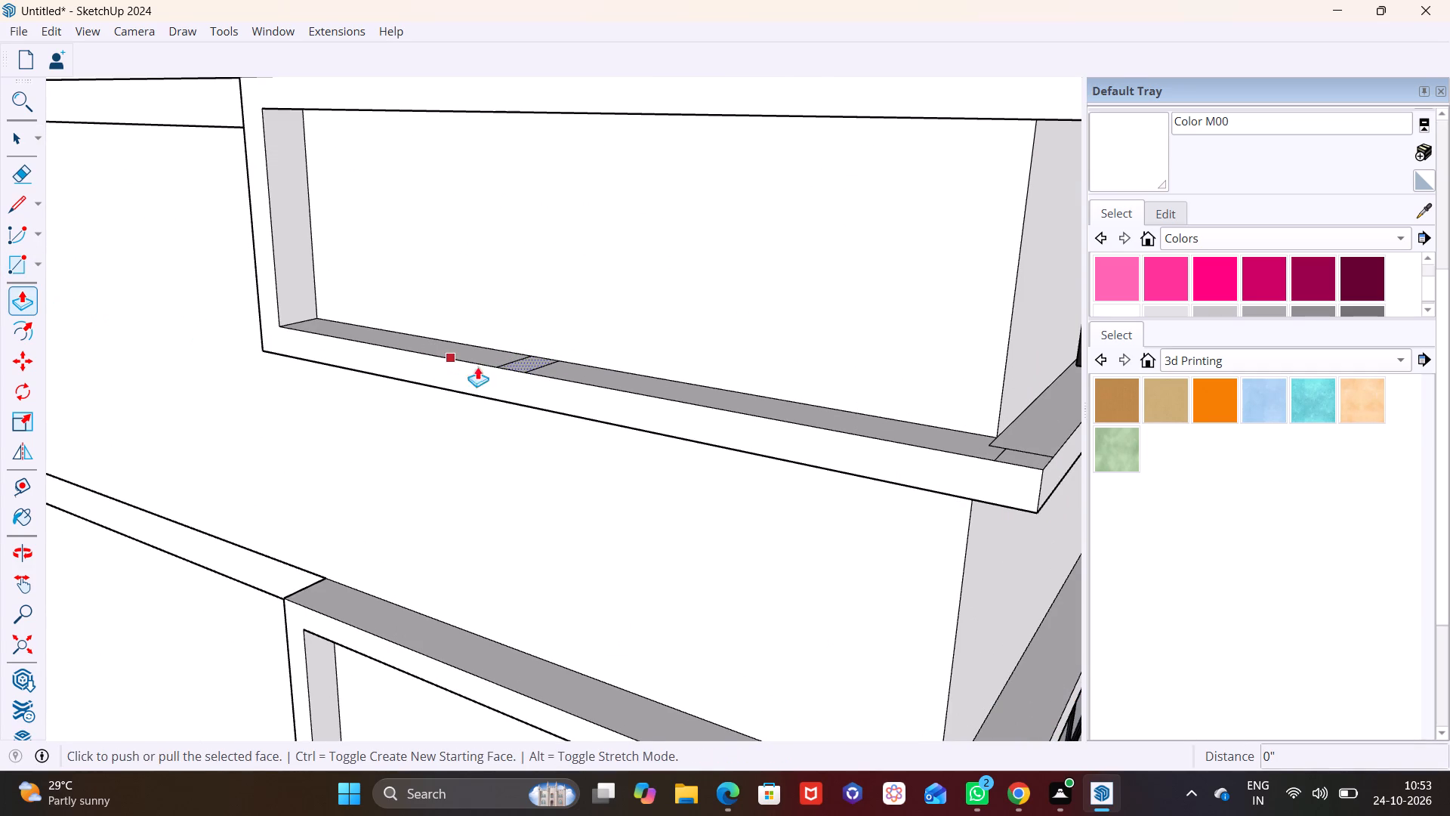
pyautogui.click(516, 365)
pyautogui.moveTo(522, 361); pyautogui.dragTo(521, 178)
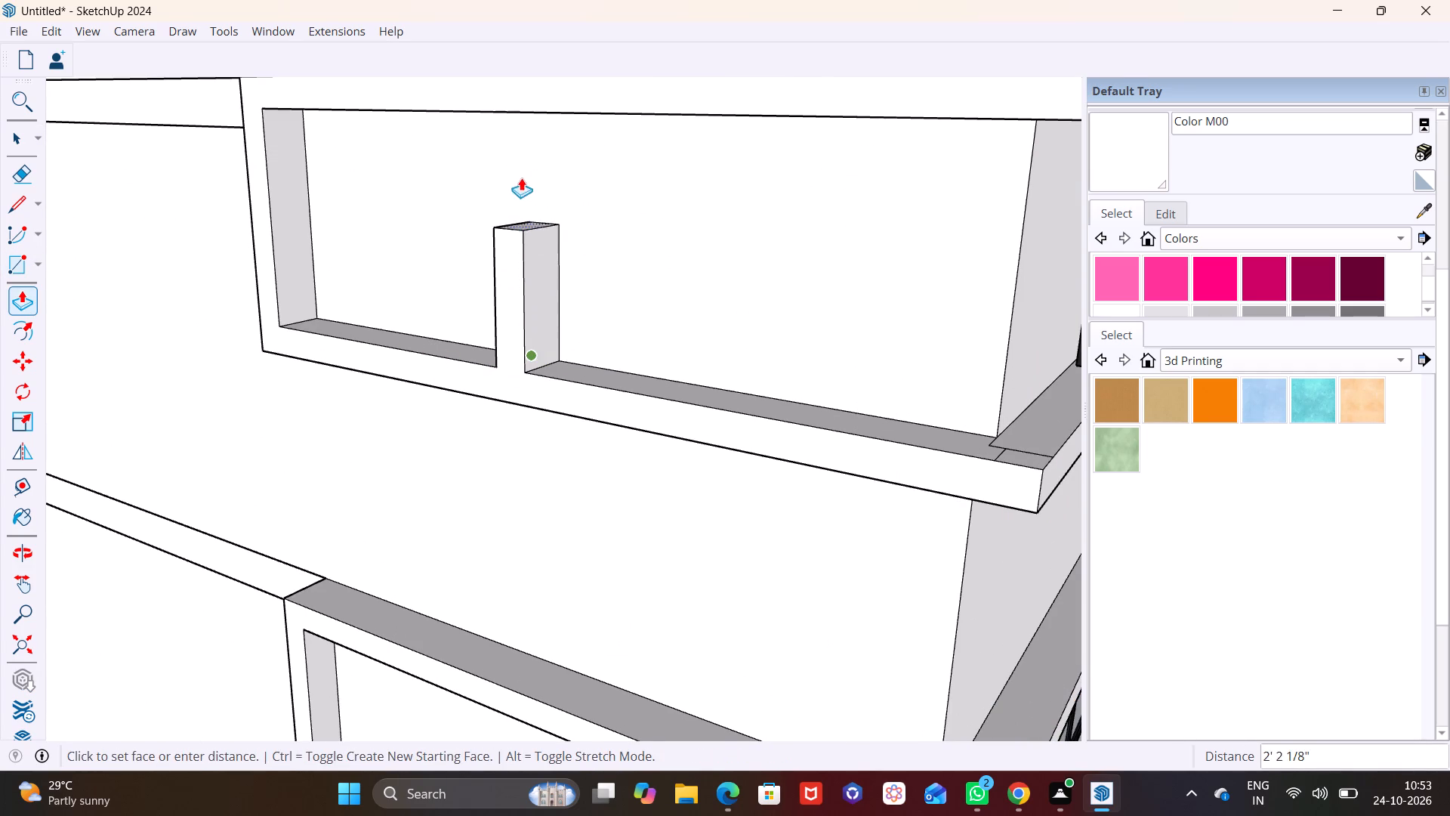
pyautogui.moveTo(521, 178); pyautogui.dragTo(521, 175)
pyautogui.moveTo(514, 178); pyautogui.dragTo(532, 93)
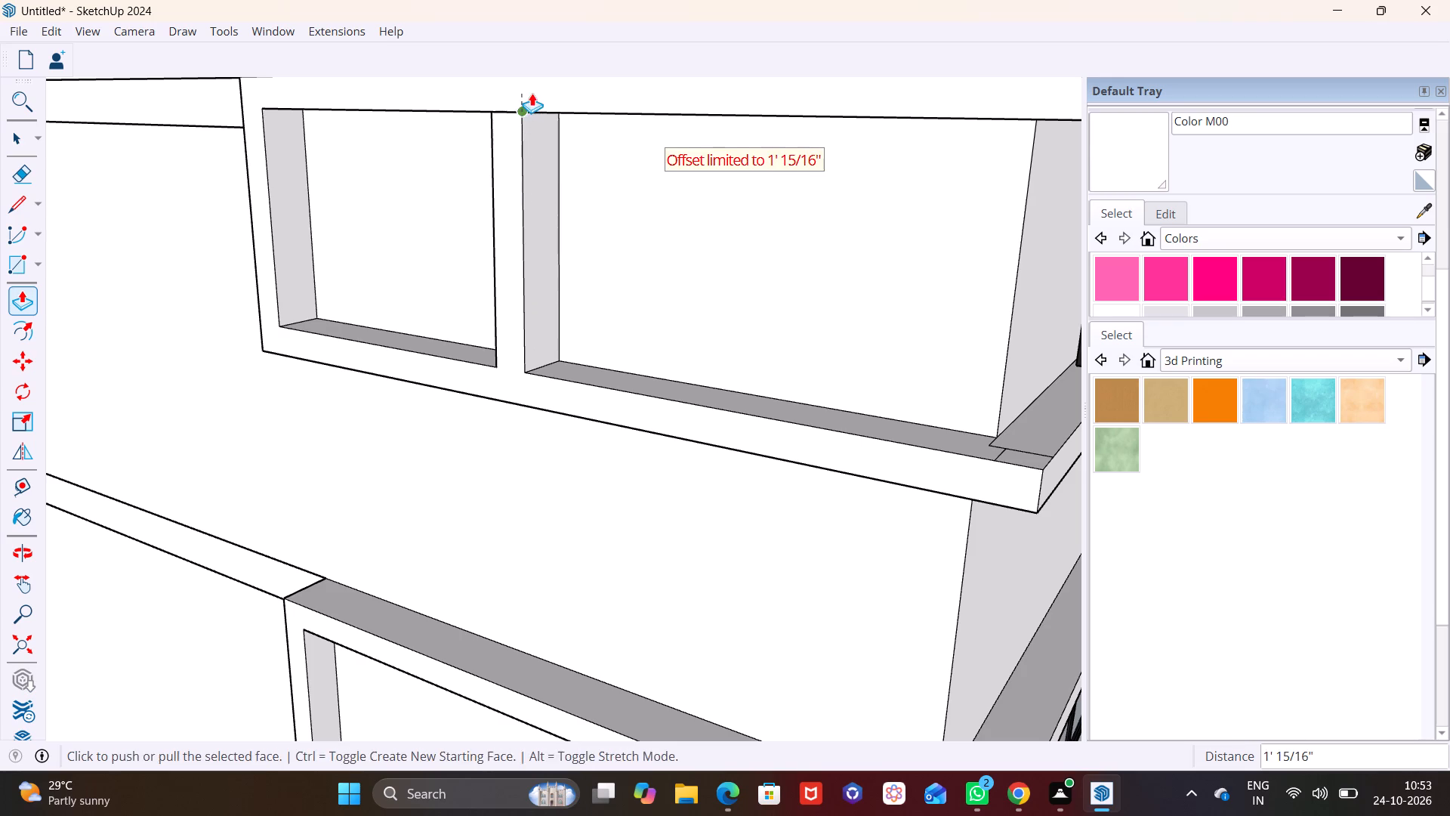
pyautogui.click(531, 95)
pyautogui.scroll(-4, 577, 315)
pyautogui.click(564, 171)
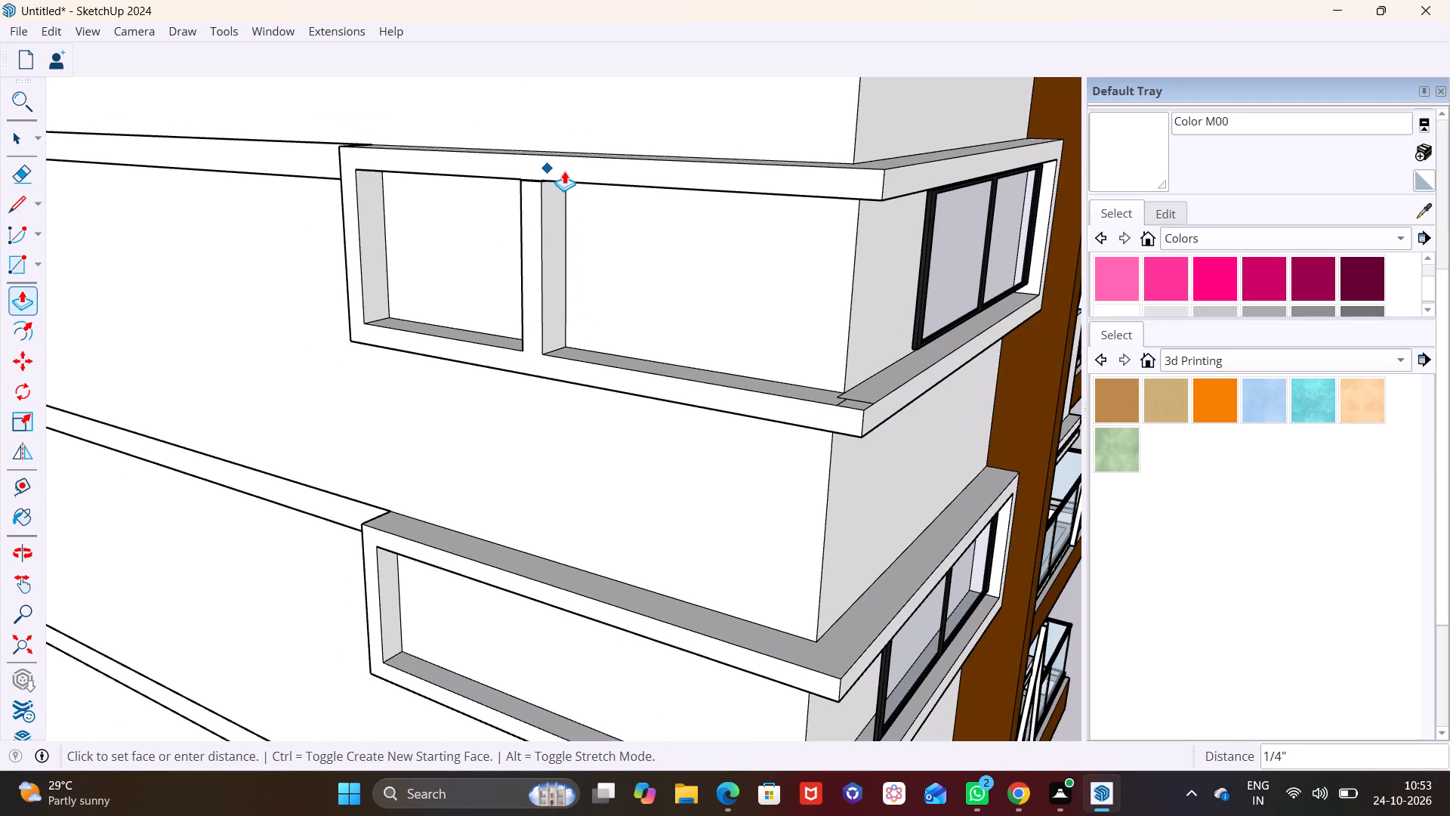
# Widen the post in the third side recess by pulling its far side 6 13/16" away from the building corner.
pyautogui.press('space')
pyautogui.scroll(-8, 538, 350)
pyautogui.moveTo(567, 425); pyautogui.dragTo(585, 308, button='middle')
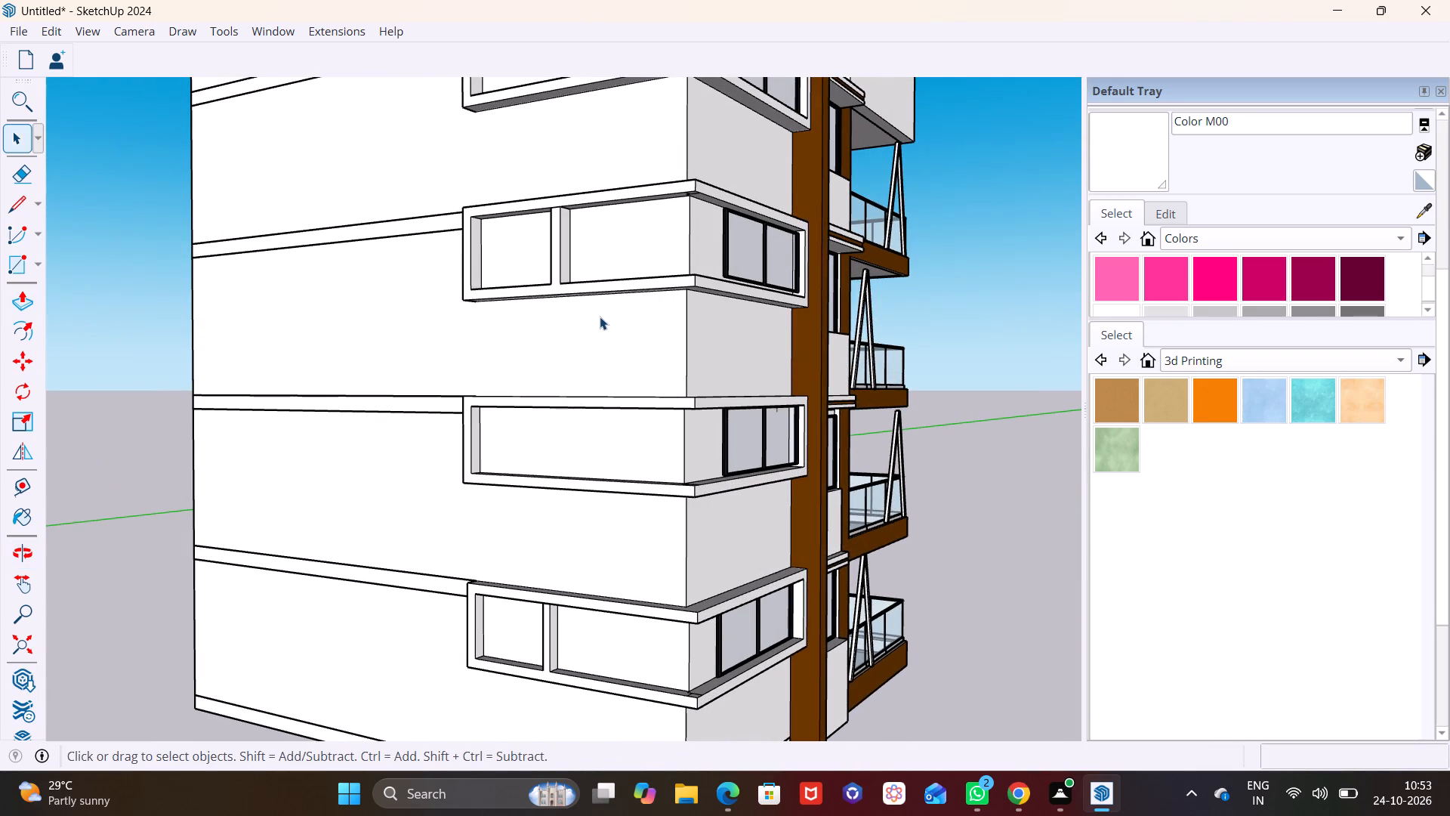
pyautogui.scroll(6, 585, 281)
pyautogui.click(563, 239)
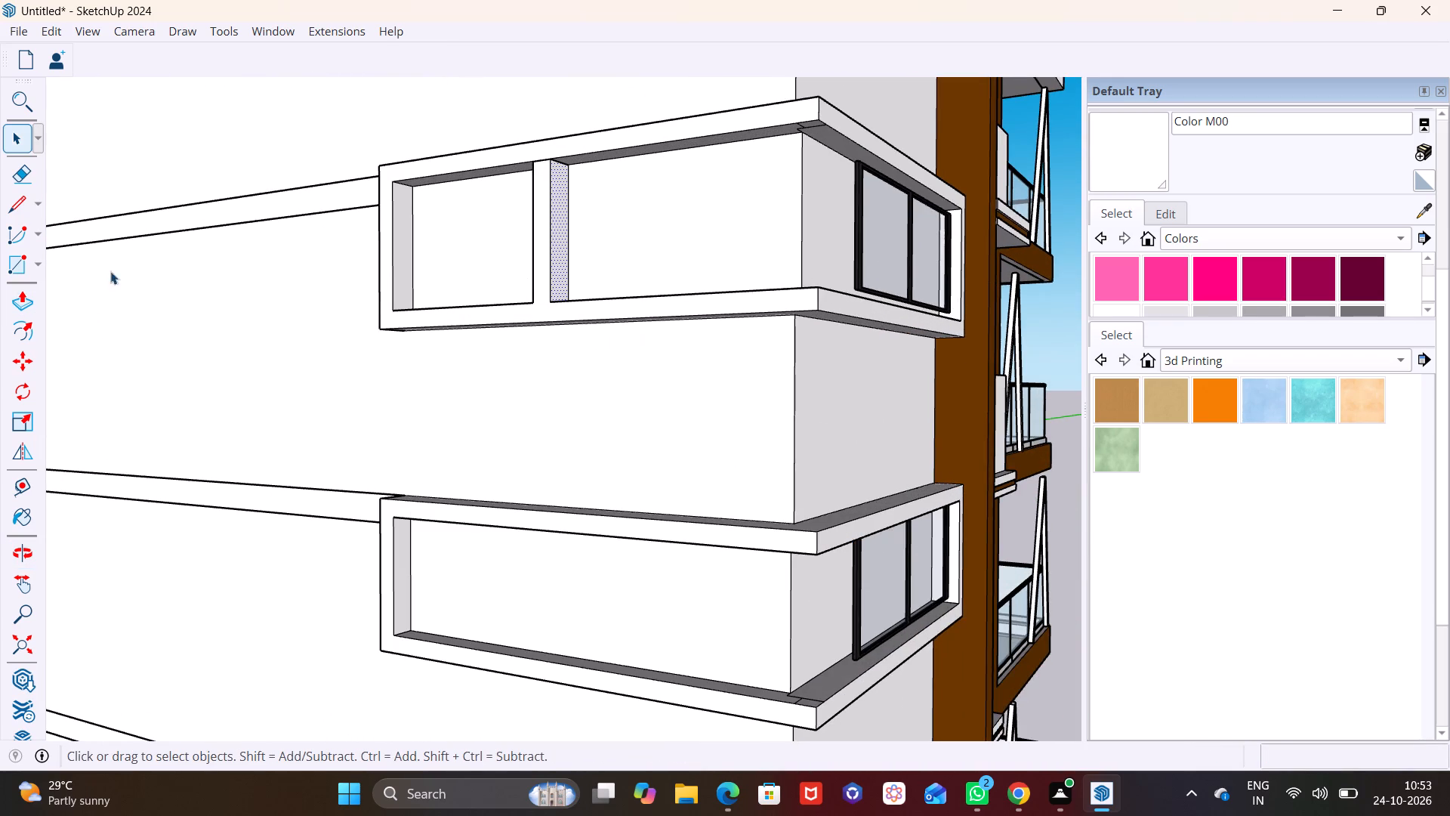
pyautogui.moveTo(84, 283); pyautogui.dragTo(492, 366, button='middle')
pyautogui.scroll(1, 948, 391)
pyautogui.click(958, 336)
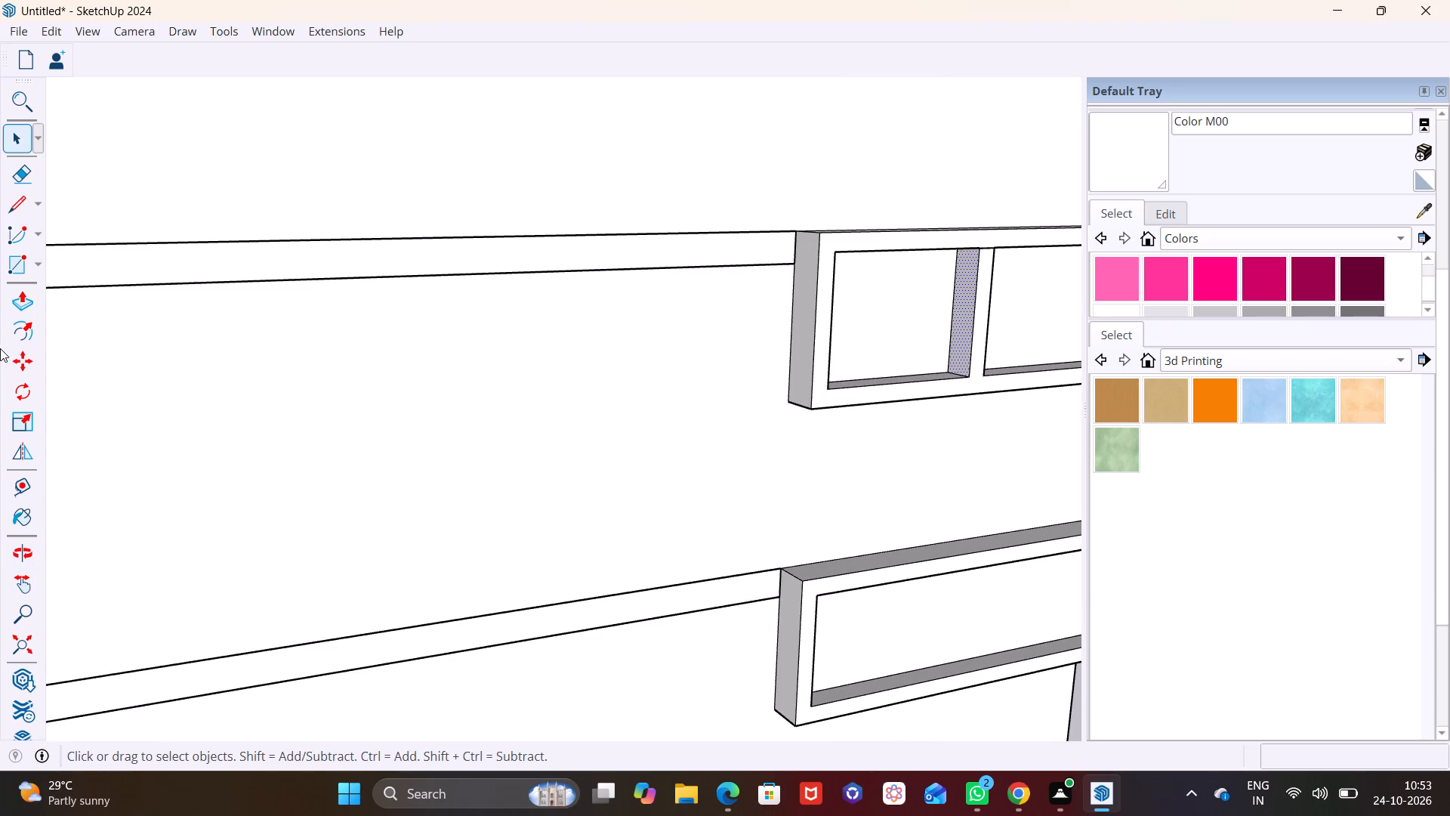
pyautogui.click(18, 307)
pyautogui.click(957, 348)
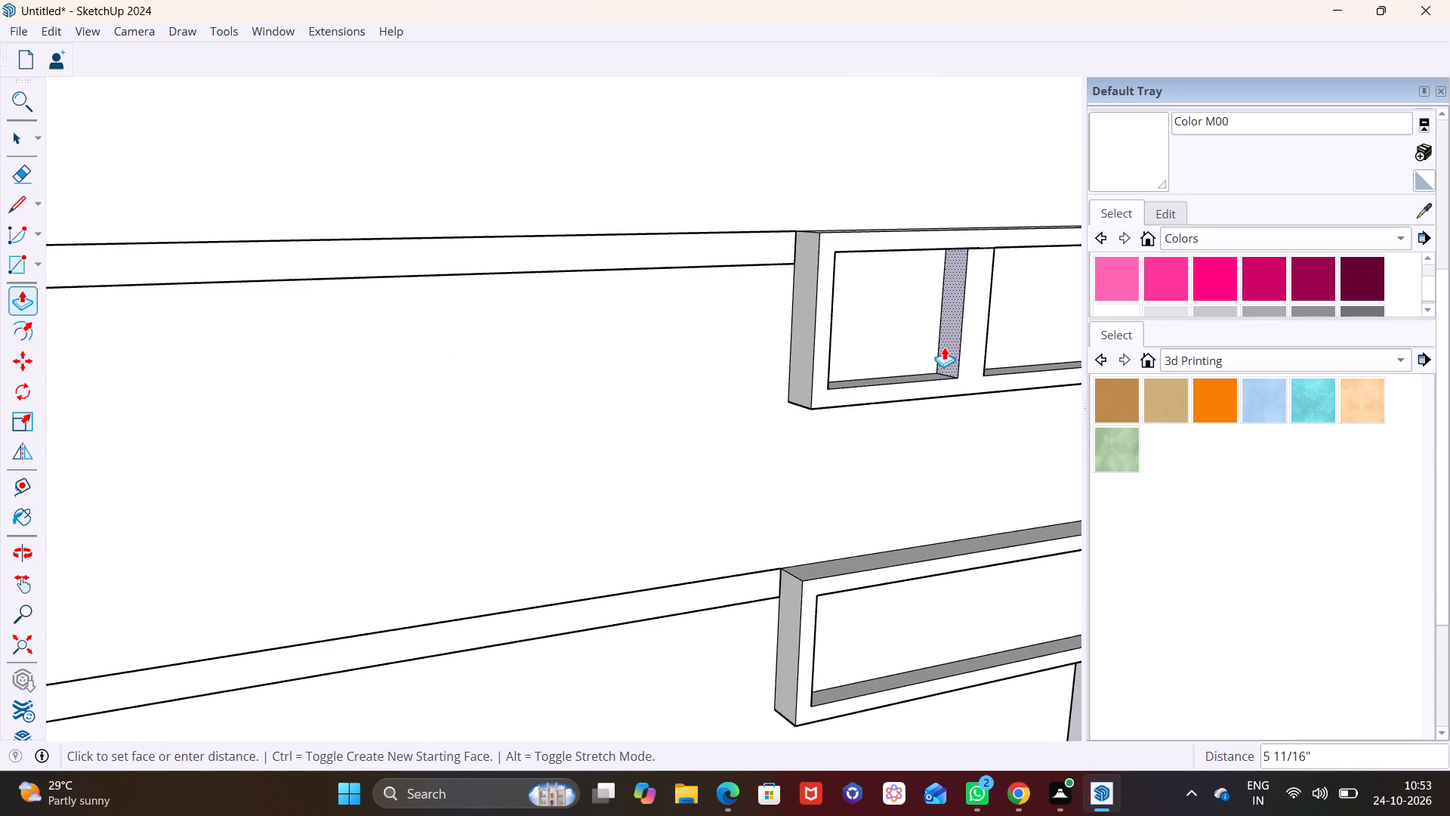
pyautogui.click(944, 347)
# Slim the same post by pushing its corner-facing side in about 4 15/16", away from the building corner.
pyautogui.moveTo(952, 363); pyautogui.dragTo(475, 385, button='middle')
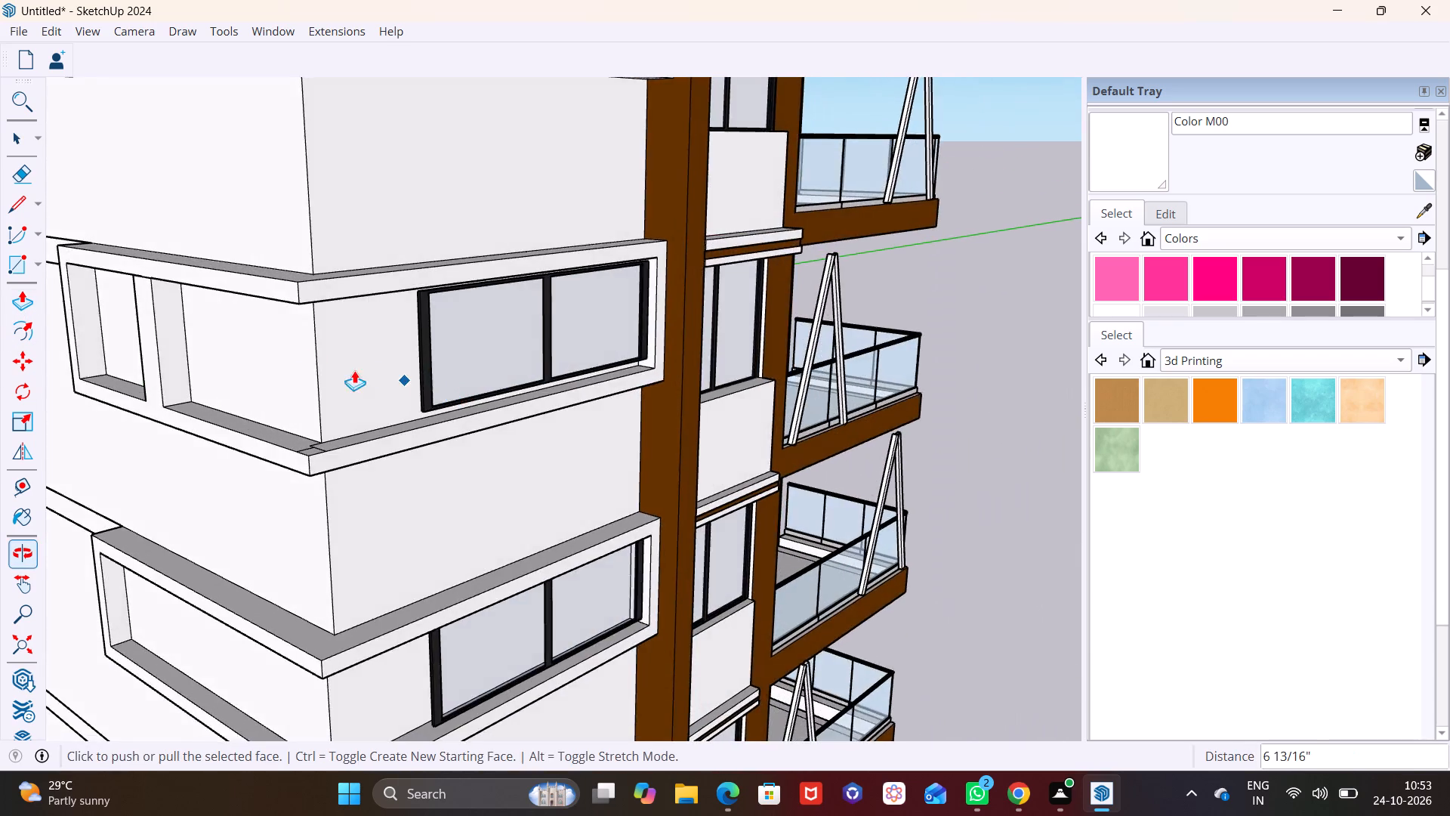
pyautogui.scroll(3, 309, 358)
pyautogui.moveTo(224, 366); pyautogui.dragTo(486, 350, button='middle')
pyautogui.click(20, 141)
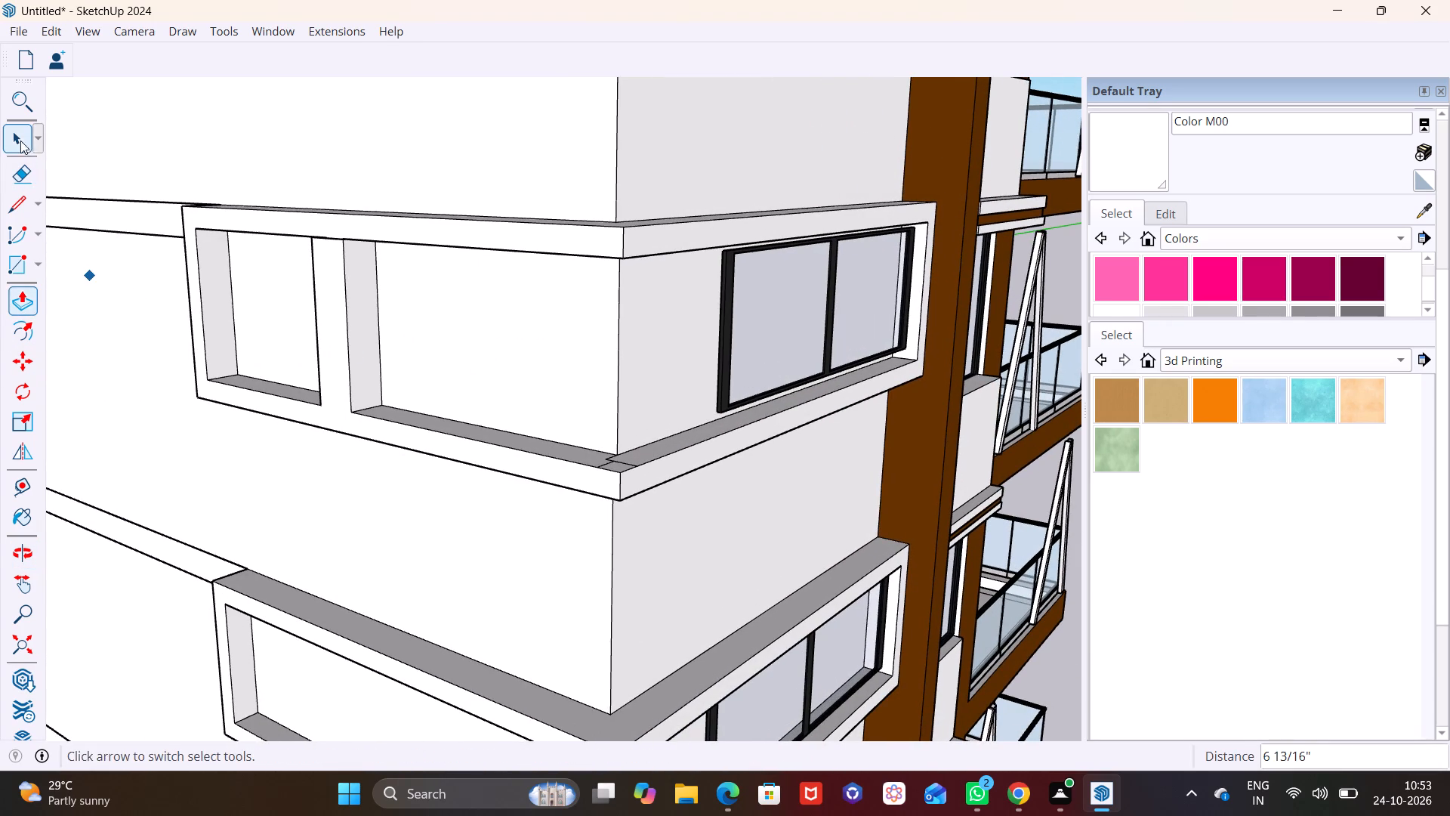
pyautogui.click(341, 349)
pyautogui.click(357, 348)
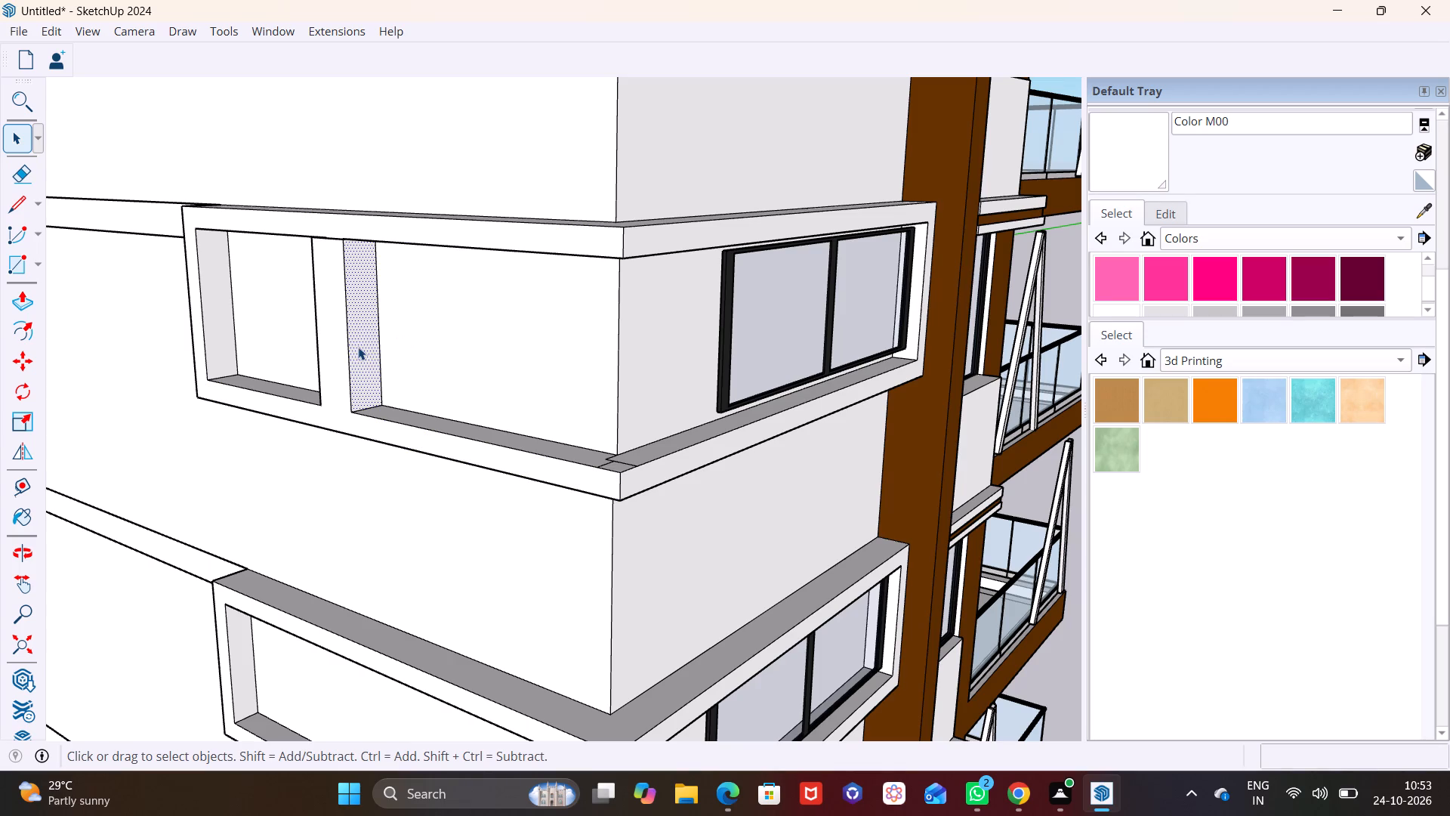
pyautogui.click(13, 307)
pyautogui.click(372, 361)
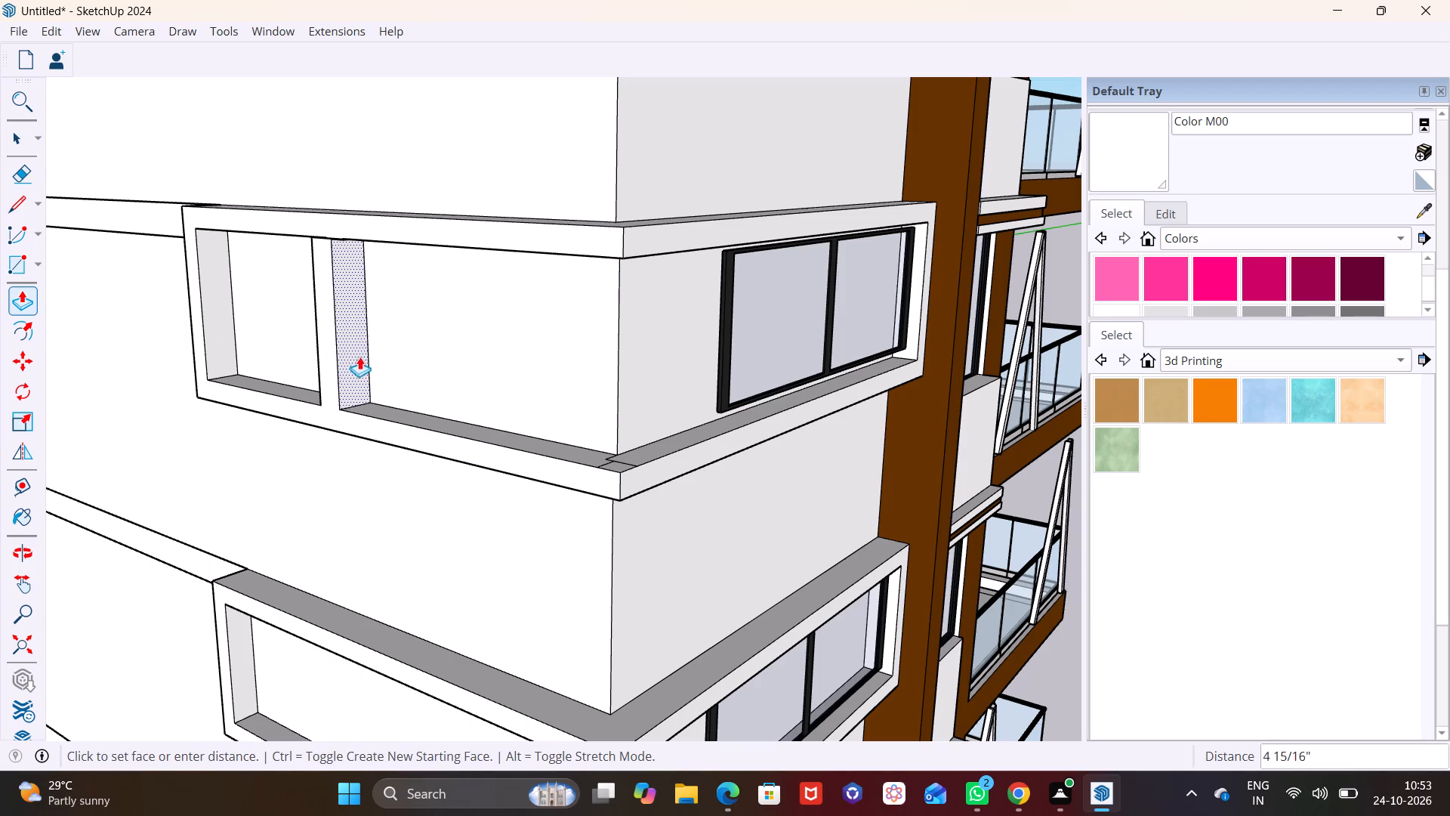
pyautogui.click(358, 356)
pyautogui.press('space')
# Examine the second recess from the ground, from its empty side stretch around to the front window.
pyautogui.scroll(-12, 430, 388)
pyautogui.moveTo(440, 430); pyautogui.dragTo(526, 345, button='middle')
pyautogui.scroll(-1, 486, 401)
pyautogui.scroll(7, 437, 489)
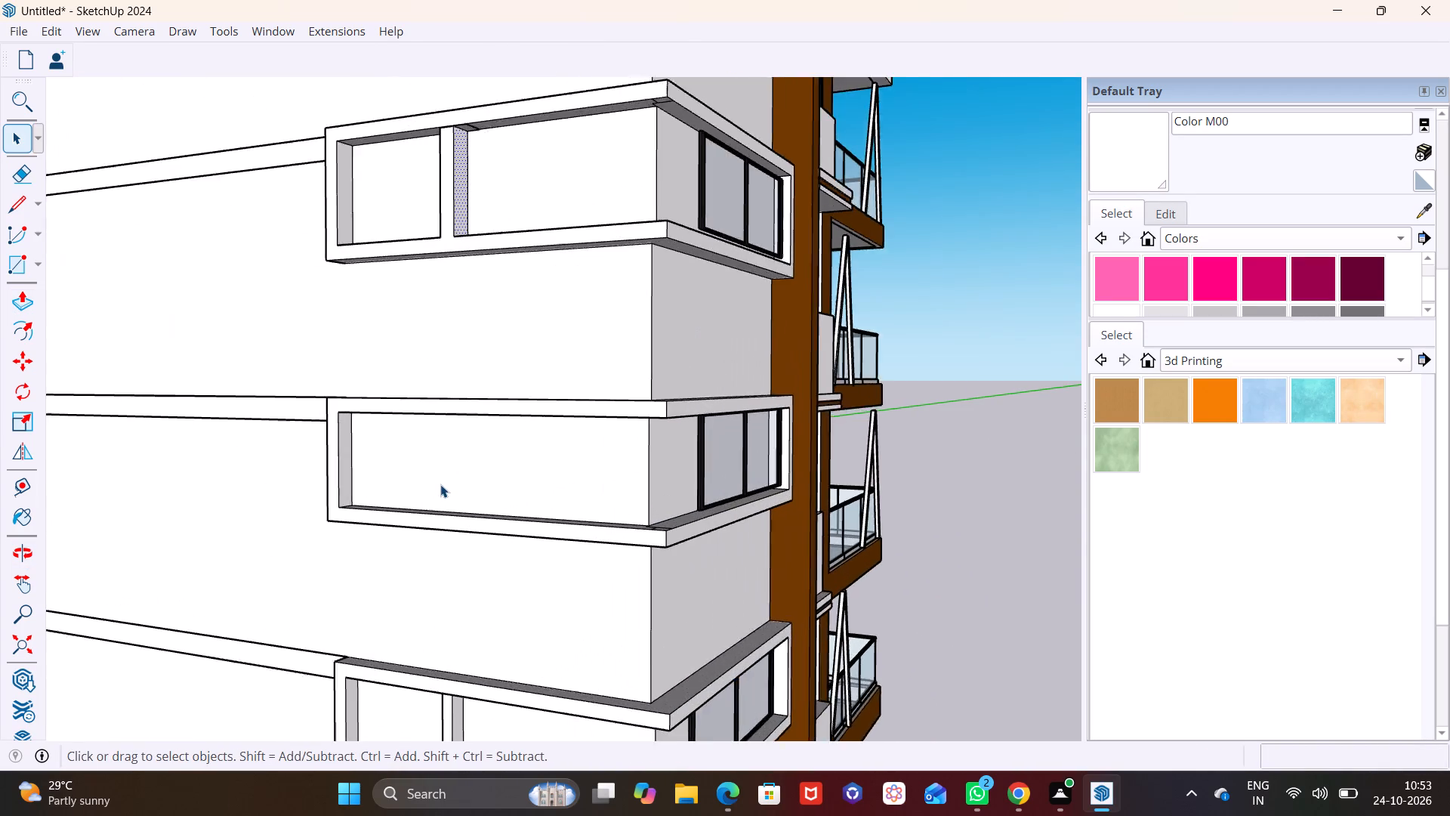
pyautogui.scroll(1, 440, 484)
pyautogui.keyDown('shift'); pyautogui.scroll(2, 440, 484); pyautogui.keyUp('shift')
pyautogui.scroll(2, 440, 483)
pyautogui.moveTo(436, 481); pyautogui.dragTo(409, 471, button='middle')
pyautogui.scroll(1, 433, 480)
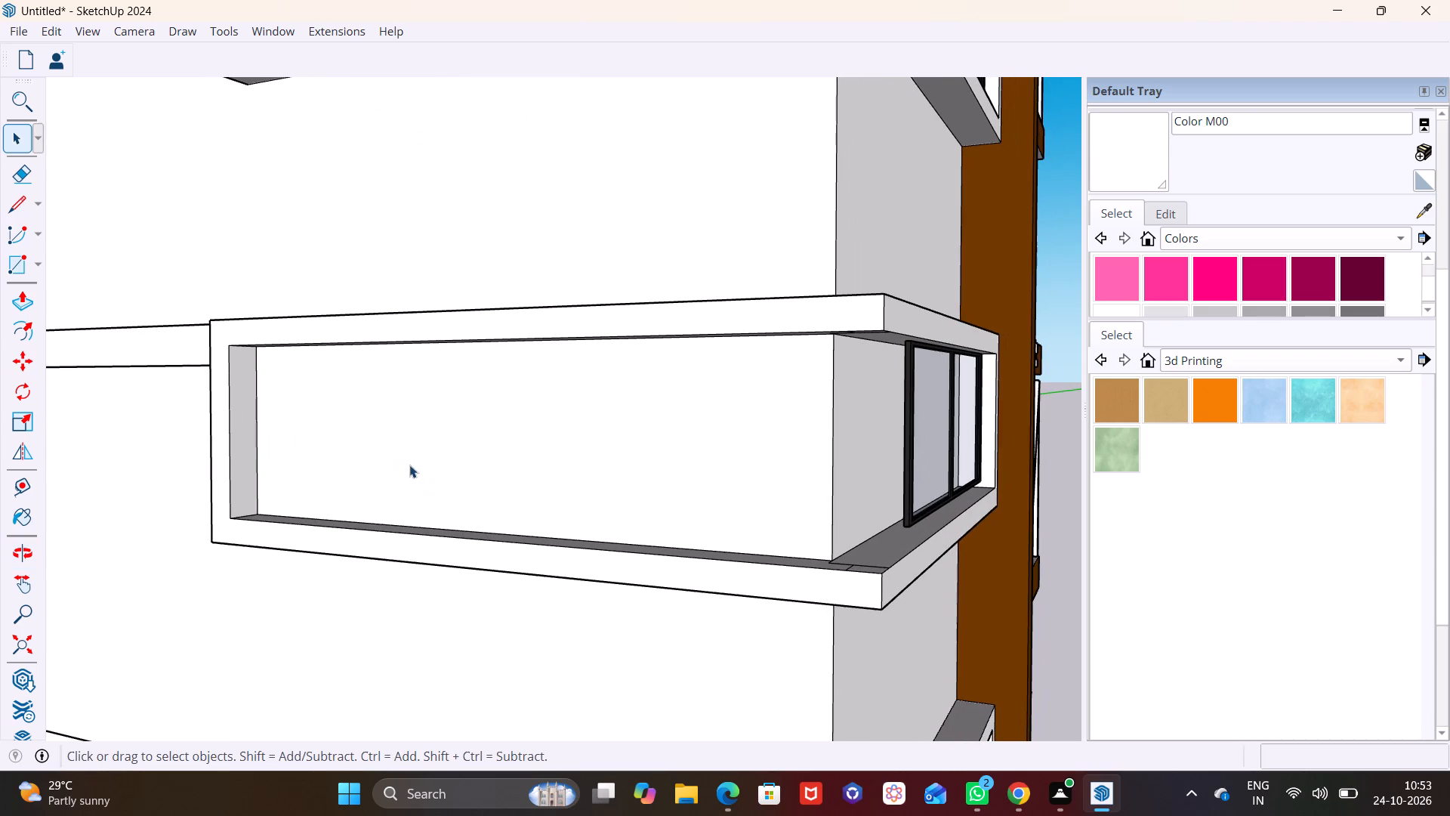
pyautogui.moveTo(499, 422); pyautogui.dragTo(470, 422, button='middle')
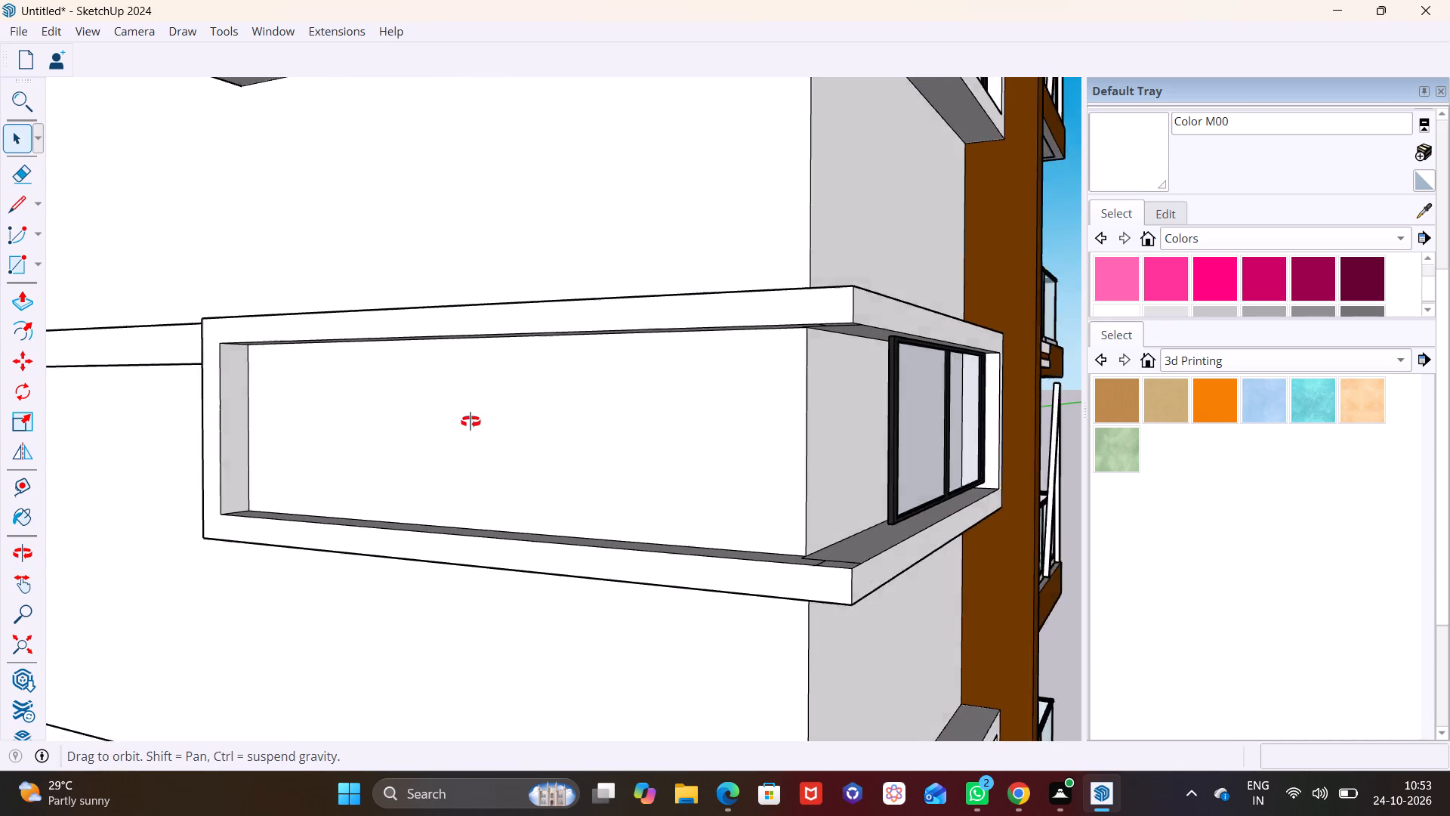
pyautogui.moveTo(470, 422); pyautogui.dragTo(343, 445, button='middle')
pyautogui.scroll(-3, 421, 421)
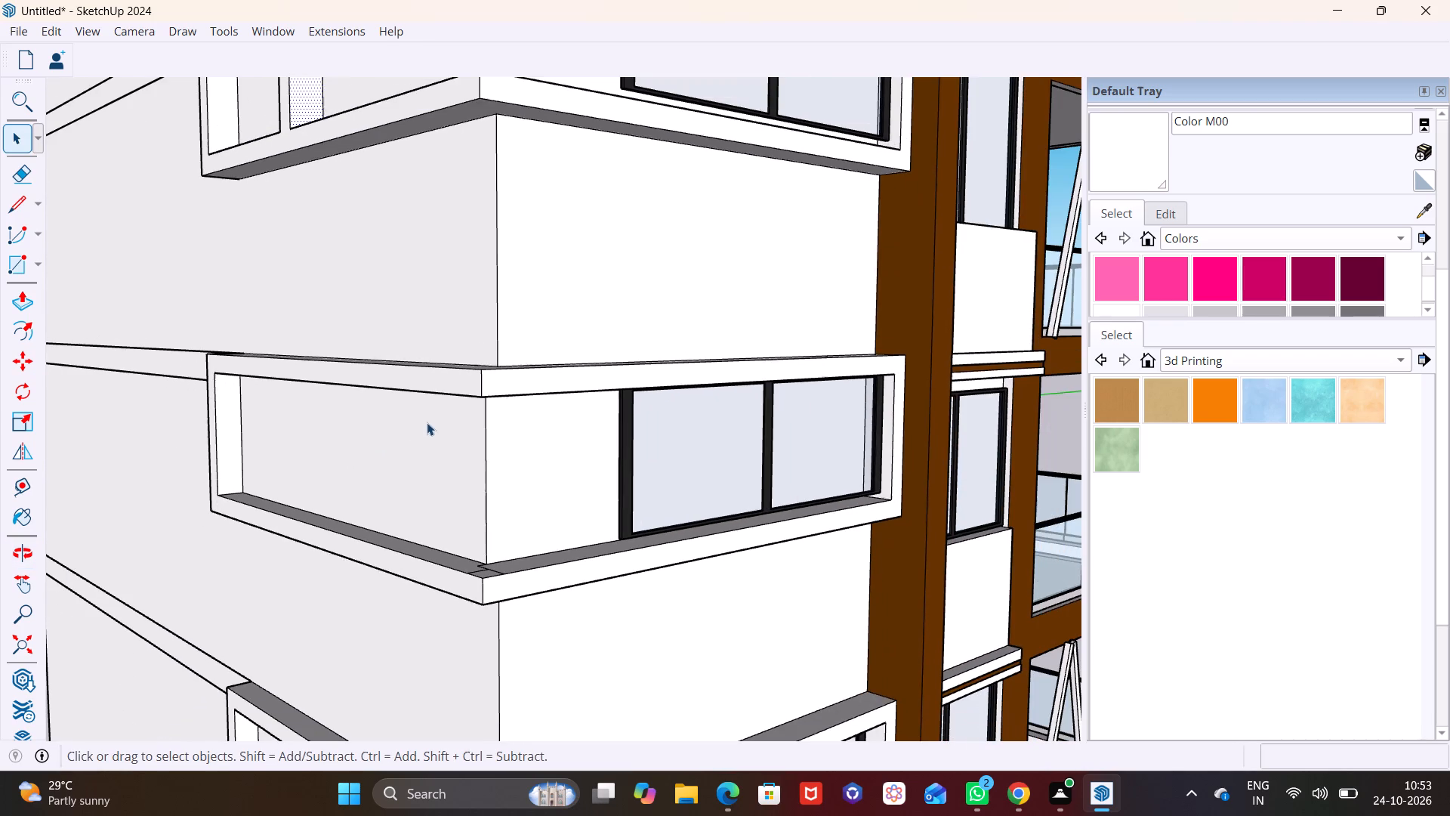
pyautogui.moveTo(529, 465); pyautogui.dragTo(525, 278, button='middle')
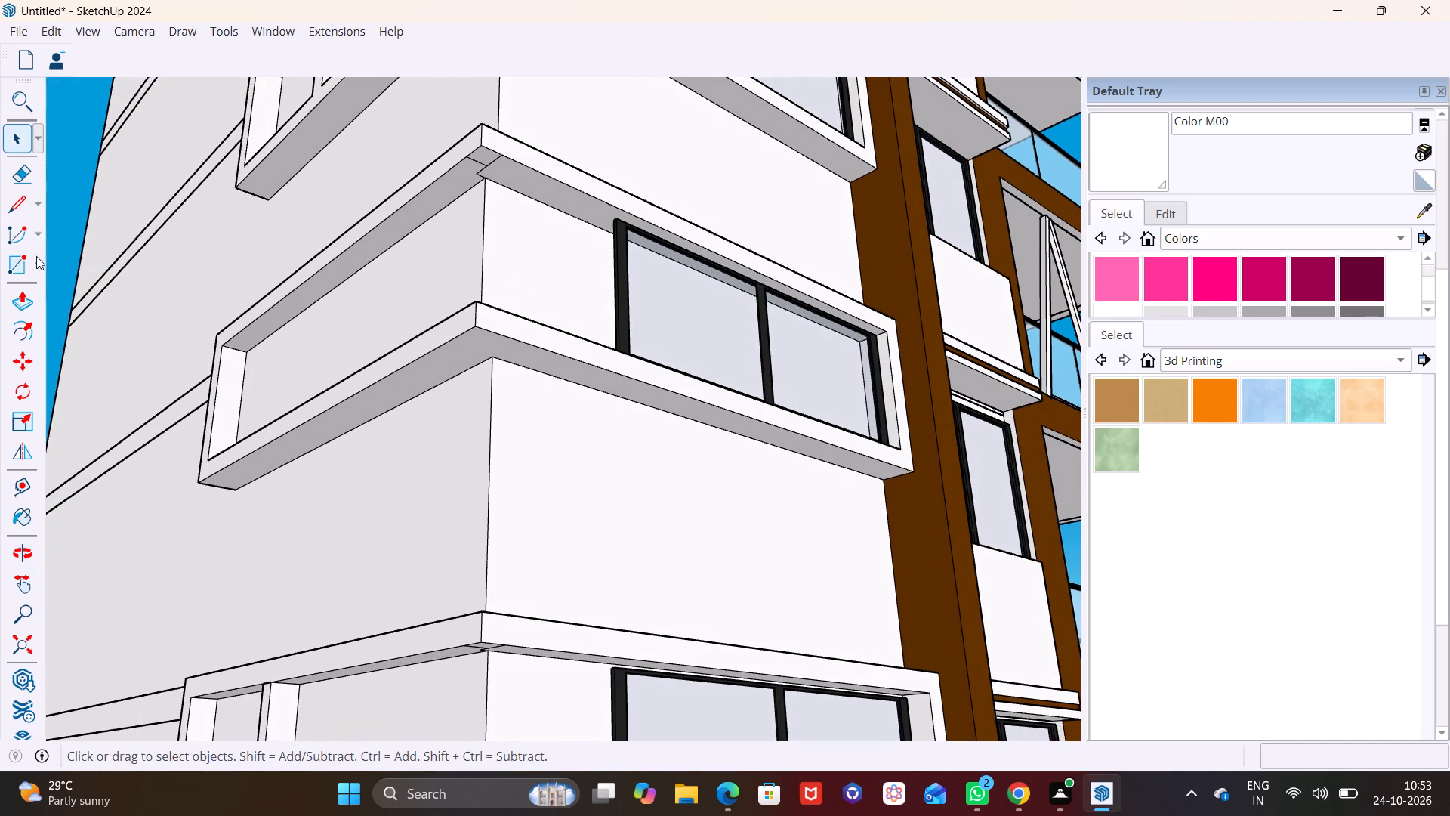
# Draw a 1' 1/8" line across the second recess's soffit, beside the corner-facing edge of the front window.
pyautogui.click(11, 207)
pyautogui.scroll(-2, 325, 220)
pyautogui.moveTo(406, 269); pyautogui.dragTo(326, 460, button='middle')
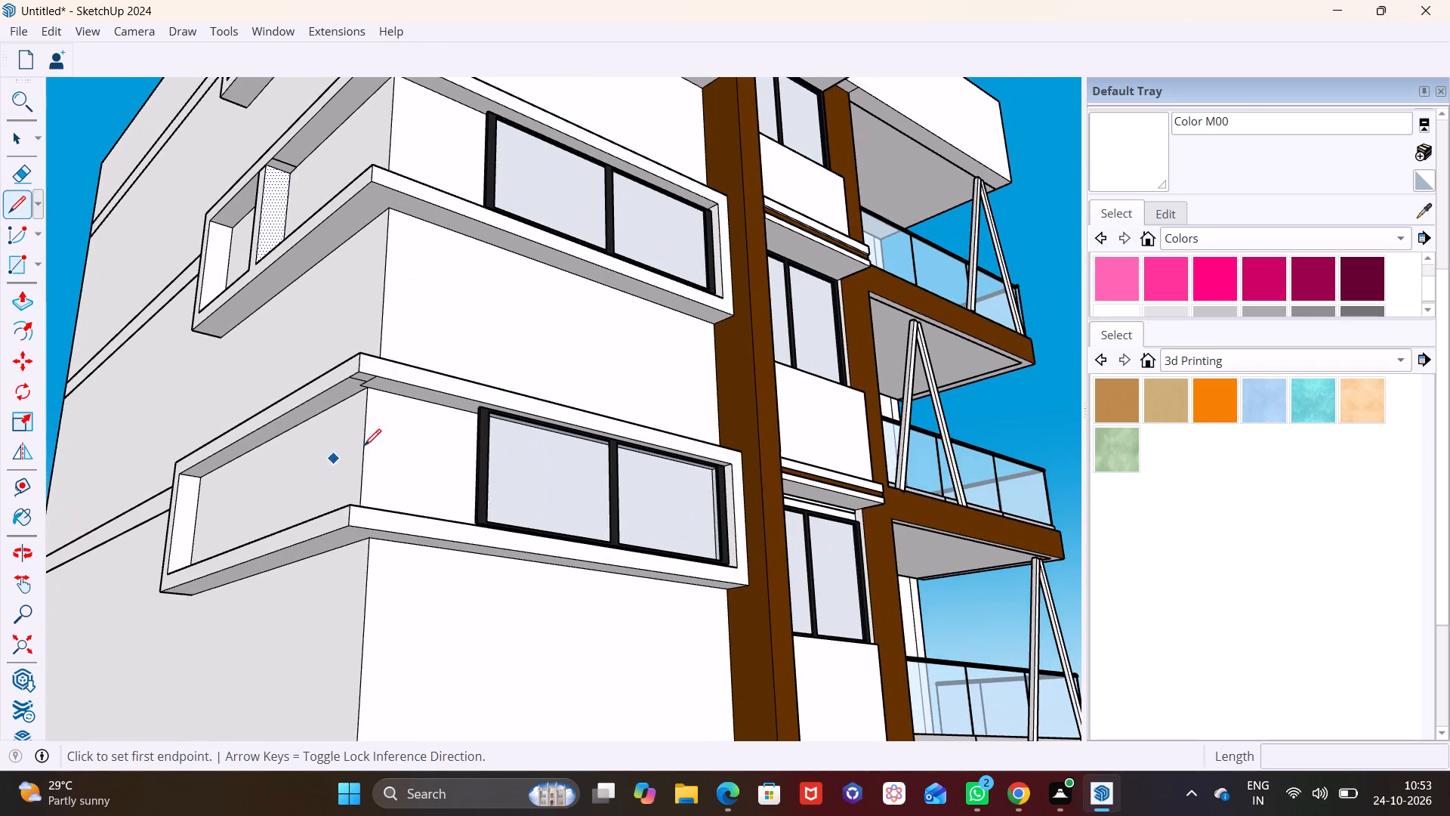
pyautogui.moveTo(433, 416); pyautogui.dragTo(453, 384, button='middle')
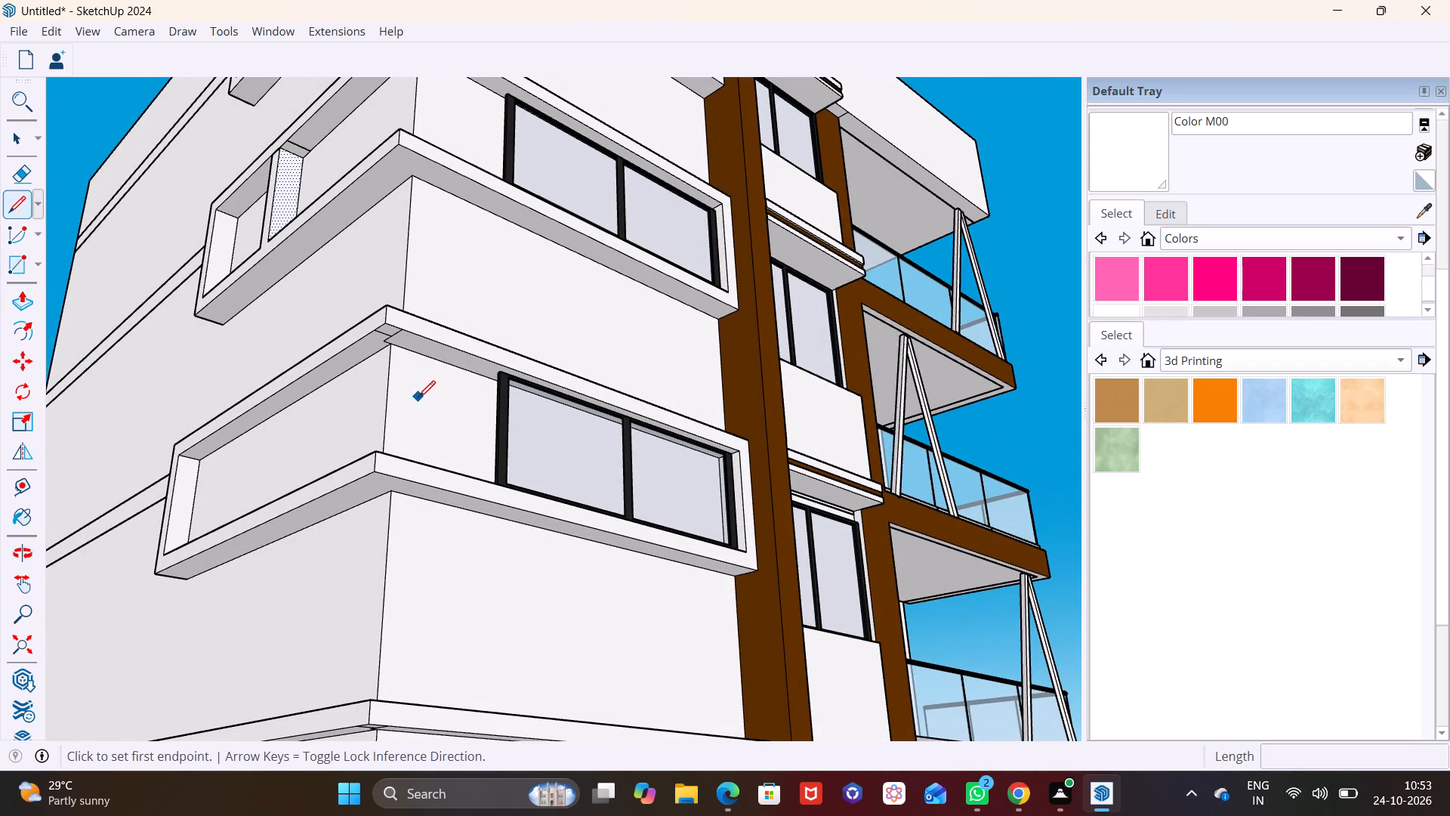
pyautogui.scroll(3, 417, 399)
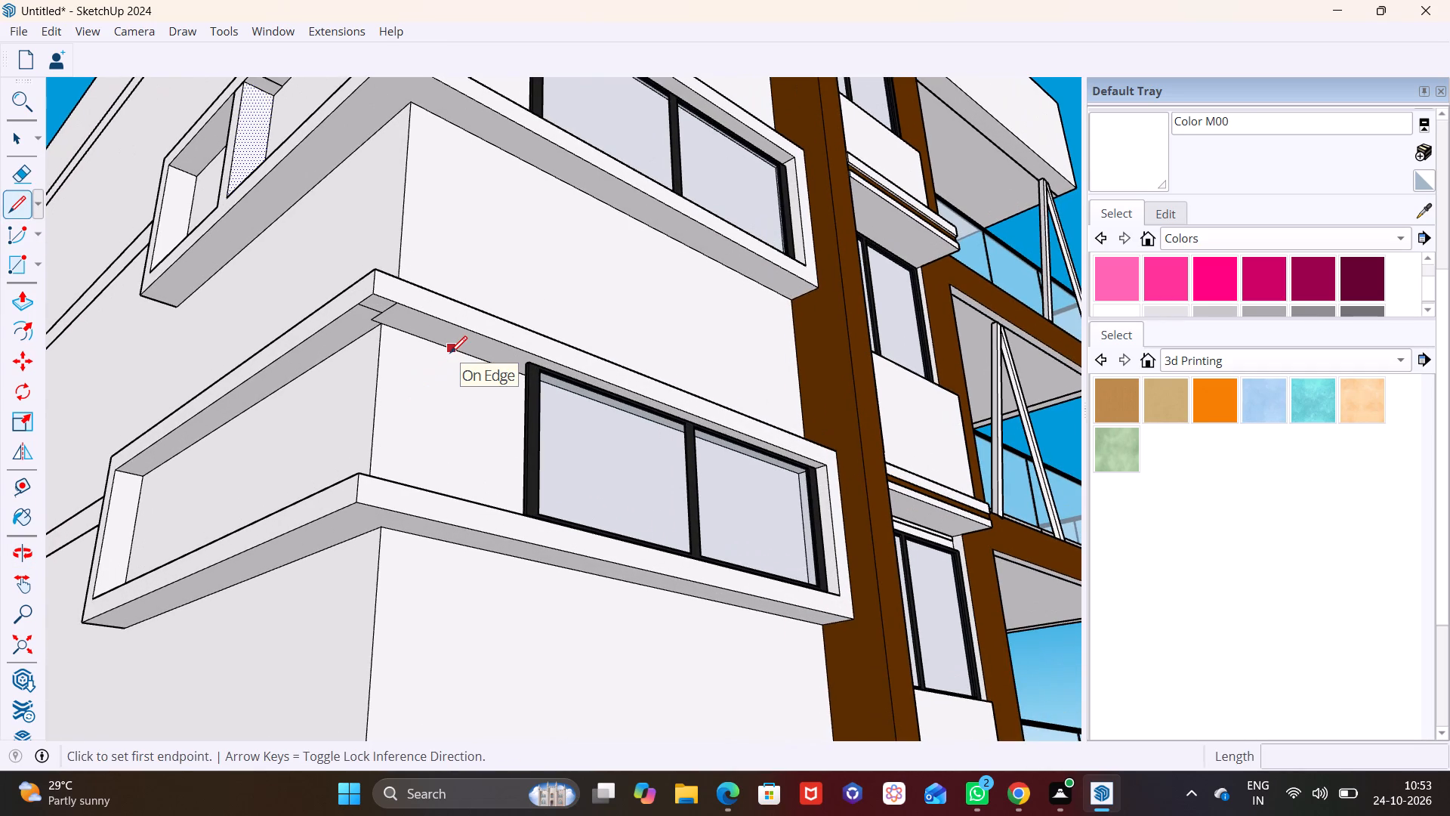
pyautogui.scroll(-7, 464, 366)
pyautogui.scroll(6, 478, 386)
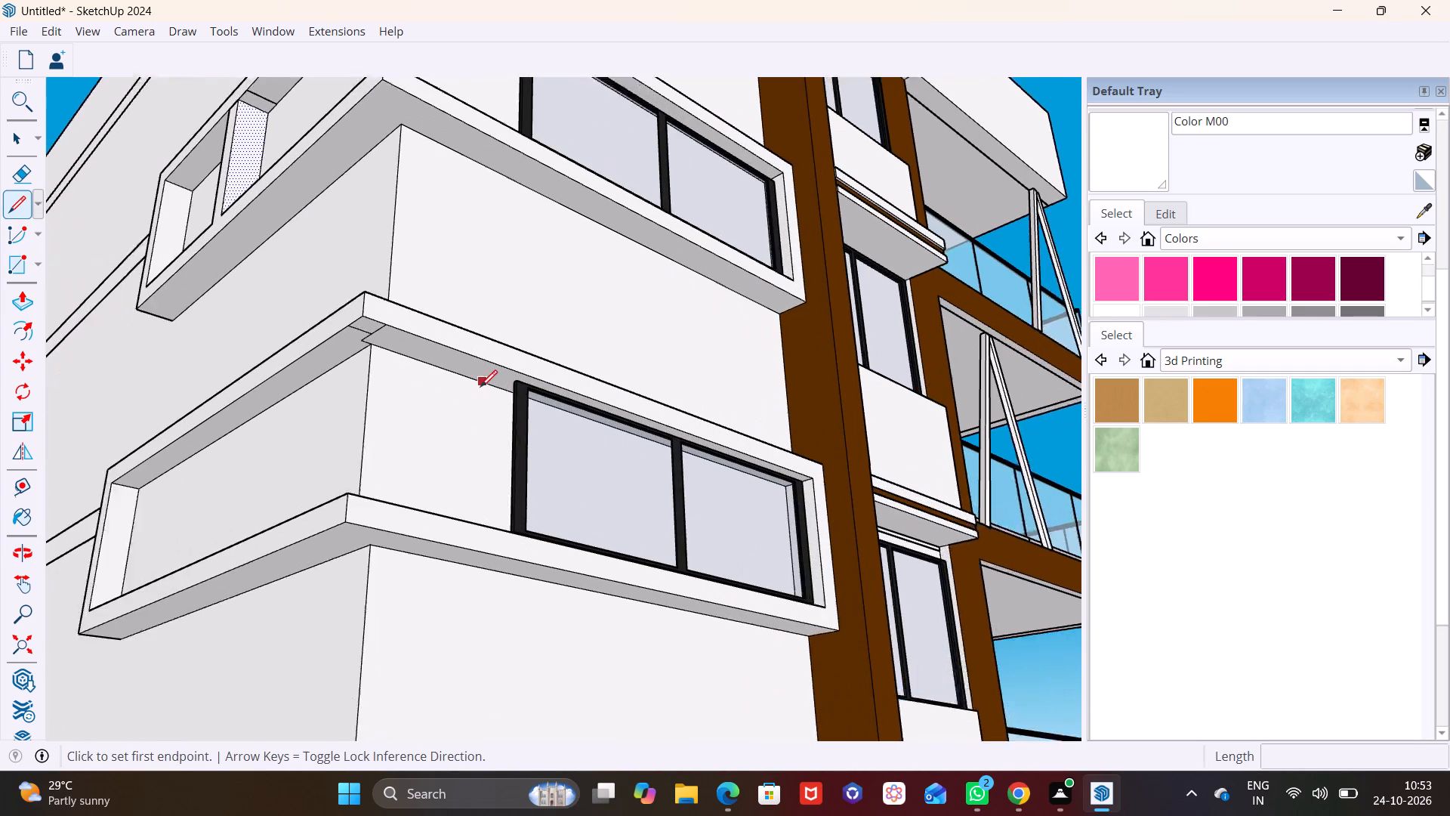
pyautogui.scroll(1, 480, 387)
pyautogui.click(502, 388)
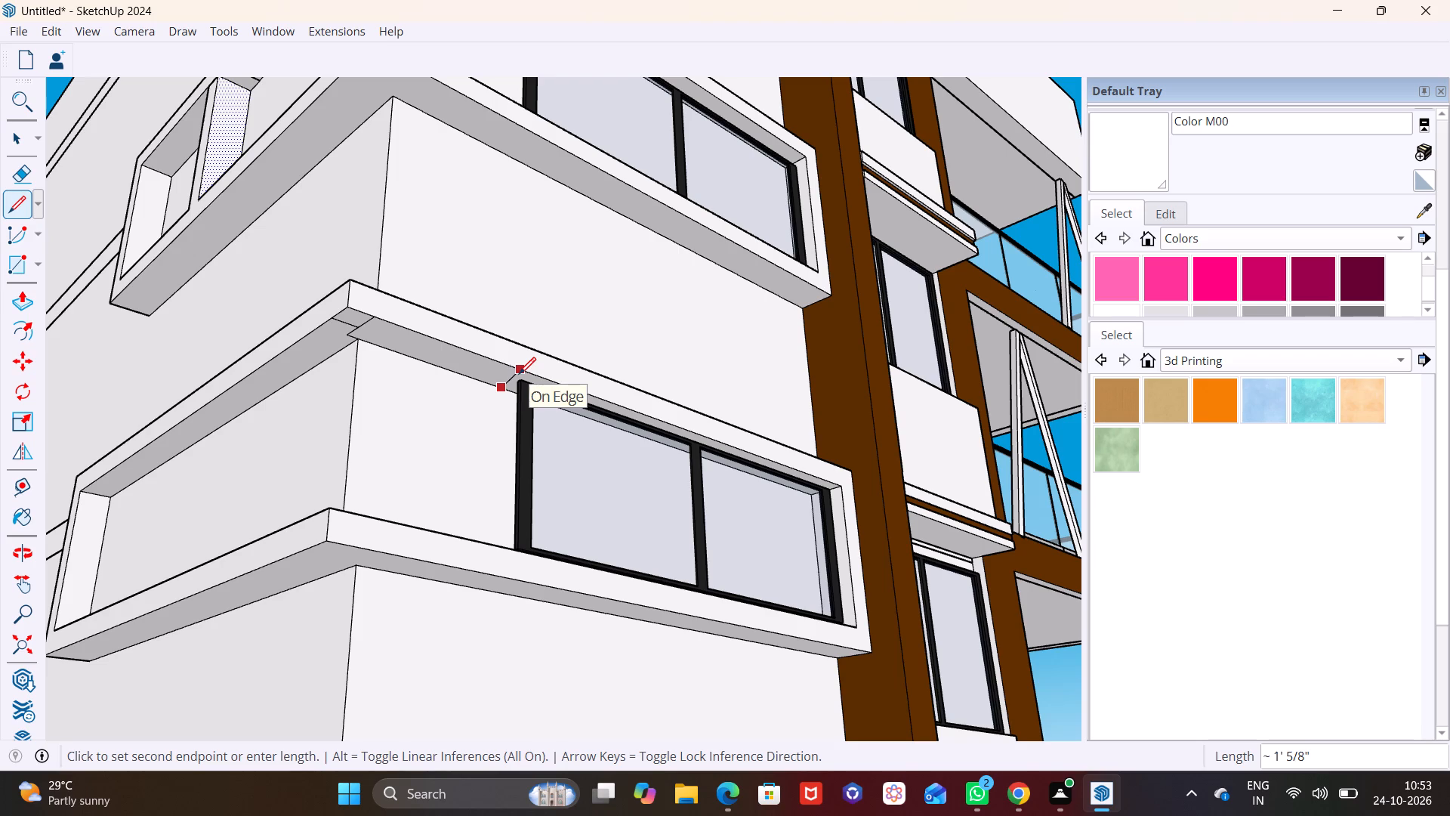
pyautogui.scroll(11, 526, 374)
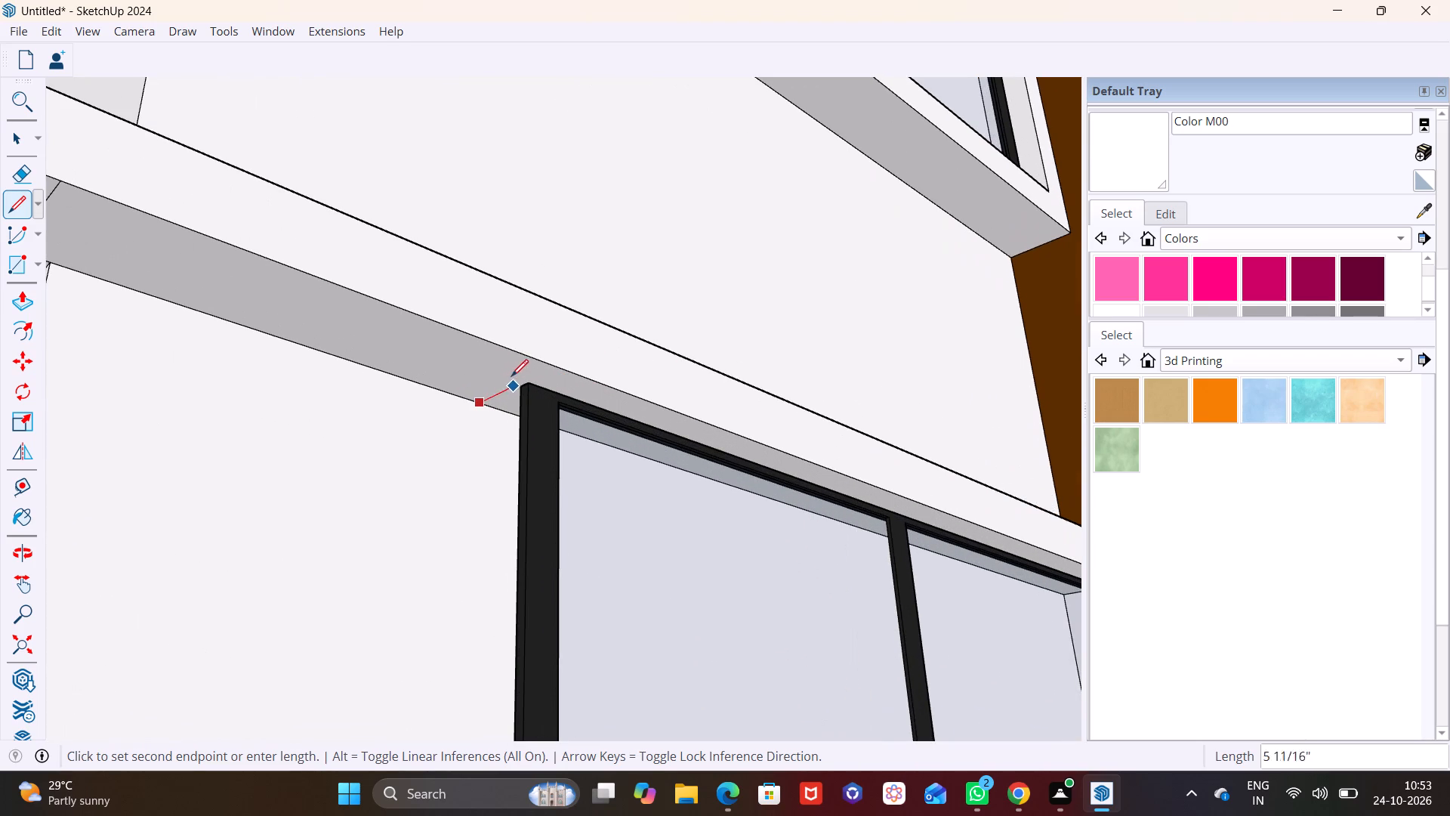
pyautogui.moveTo(523, 362); pyautogui.dragTo(678, 367, button='middle')
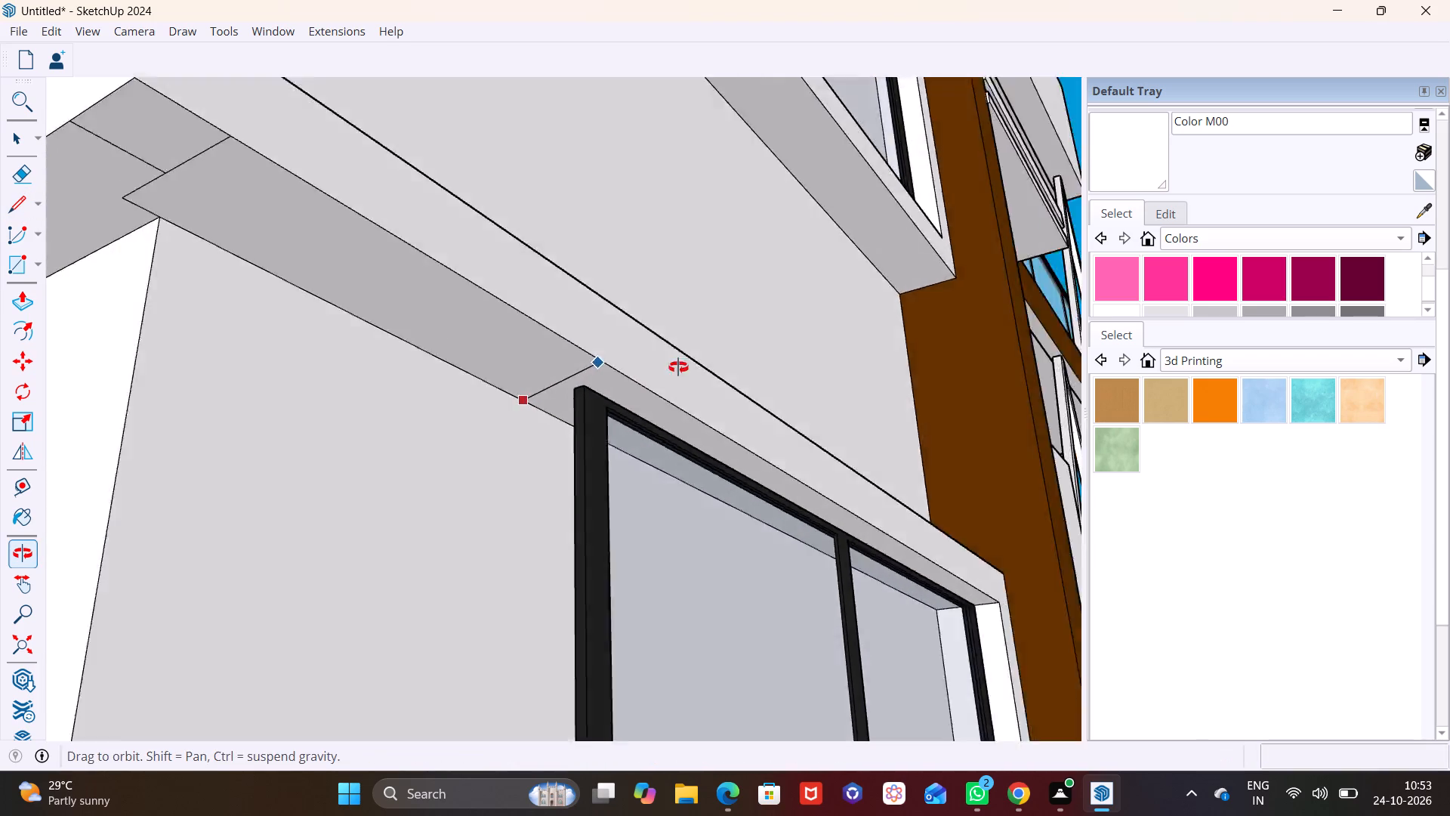
pyautogui.moveTo(678, 367); pyautogui.dragTo(936, 367, button='middle')
pyautogui.scroll(-2, 846, 397)
pyautogui.moveTo(835, 401); pyautogui.dragTo(605, 409, button='middle')
pyautogui.moveTo(670, 412); pyautogui.dragTo(584, 412, button='middle')
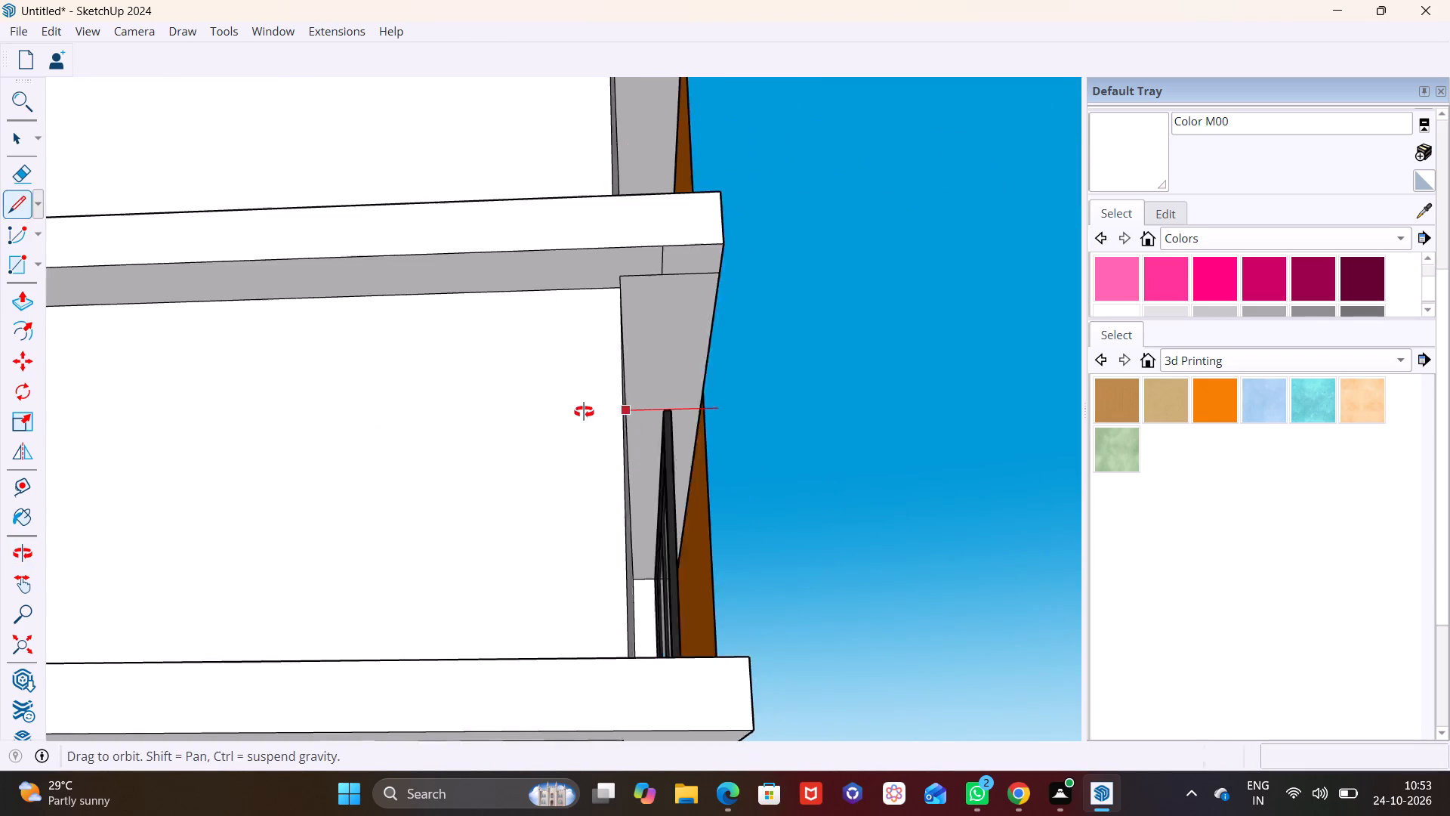
pyautogui.moveTo(584, 412); pyautogui.dragTo(578, 416, button='middle')
pyautogui.scroll(3, 680, 393)
pyautogui.click(725, 398)
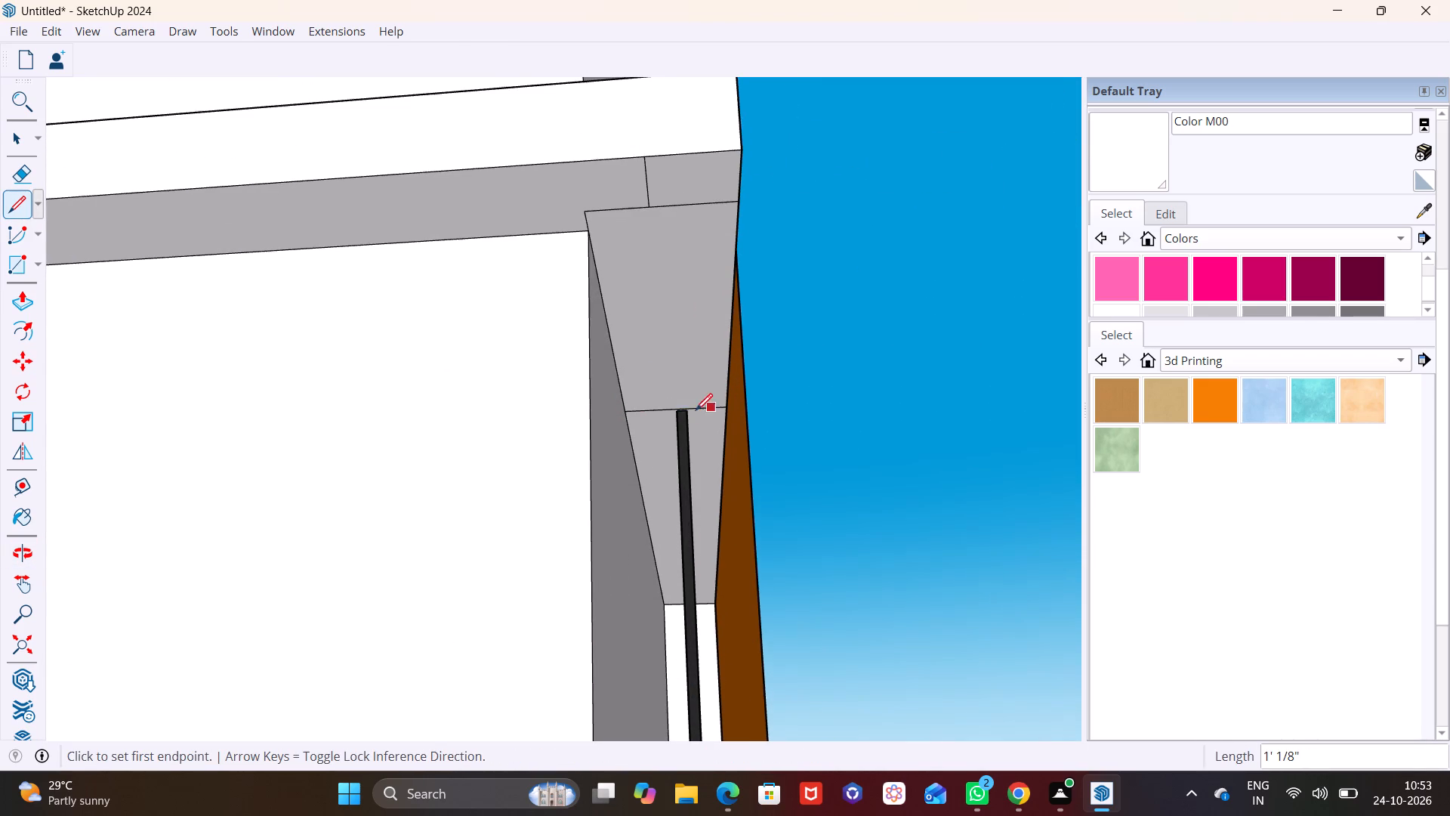
# Pull the second recess's soffit section between the corner and the front window down 3' 10 13/16" to the ledge.
pyautogui.scroll(-9, 660, 402)
pyautogui.moveTo(683, 438); pyautogui.dragTo(669, 531, button='middle')
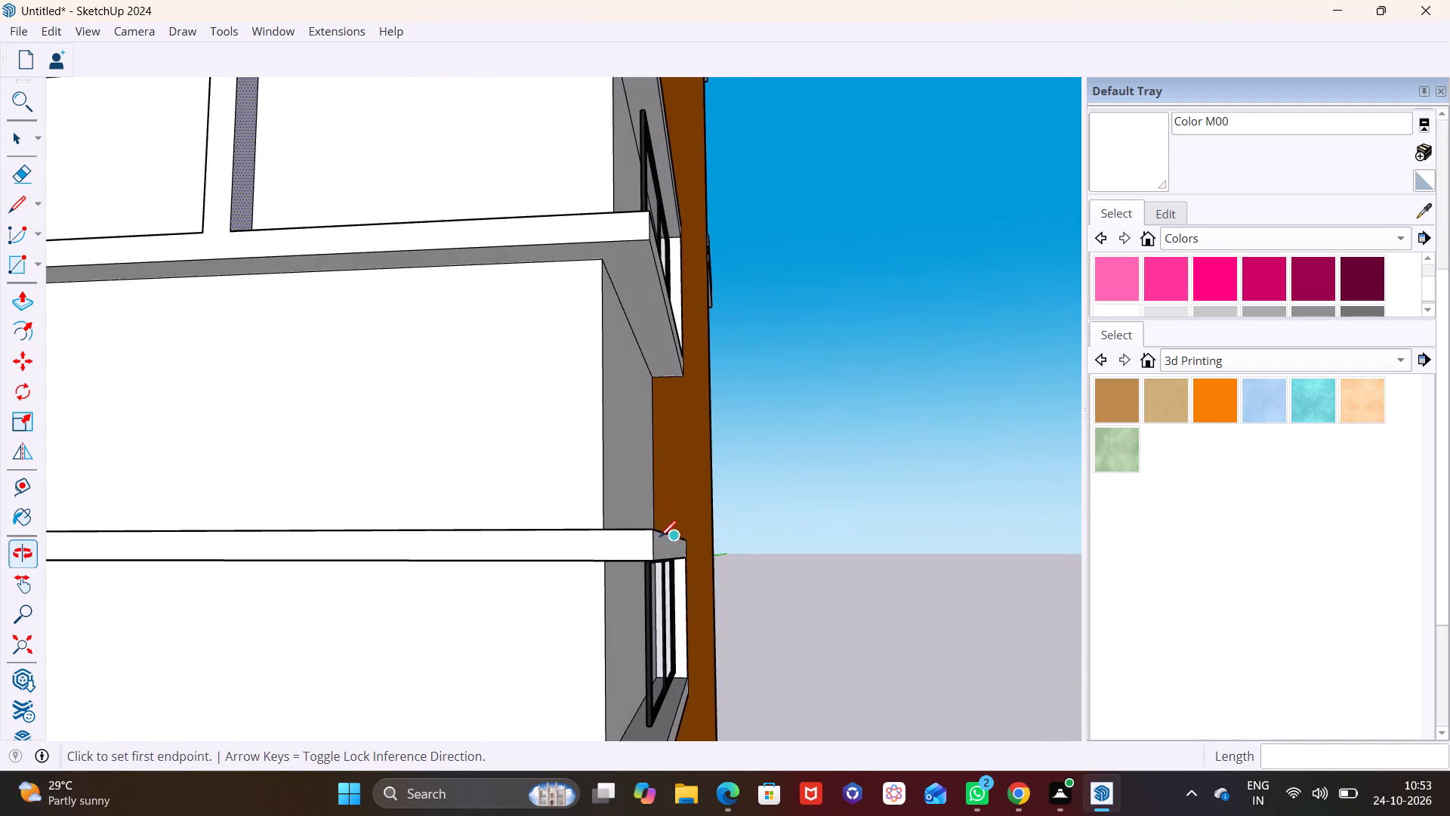
pyautogui.moveTo(648, 542); pyautogui.dragTo(676, 372, button='middle')
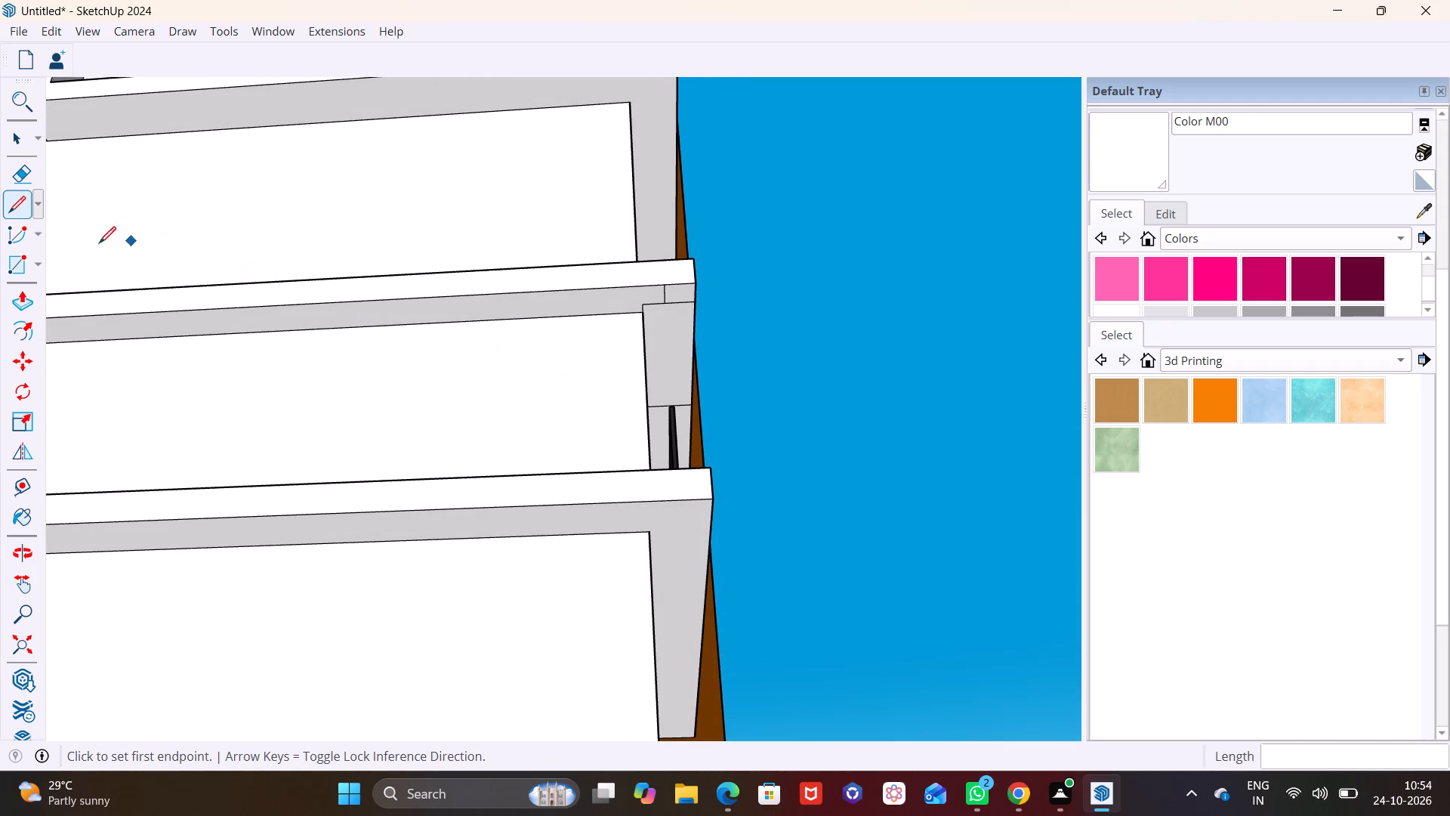
pyautogui.click(37, 264)
pyautogui.click(50, 285)
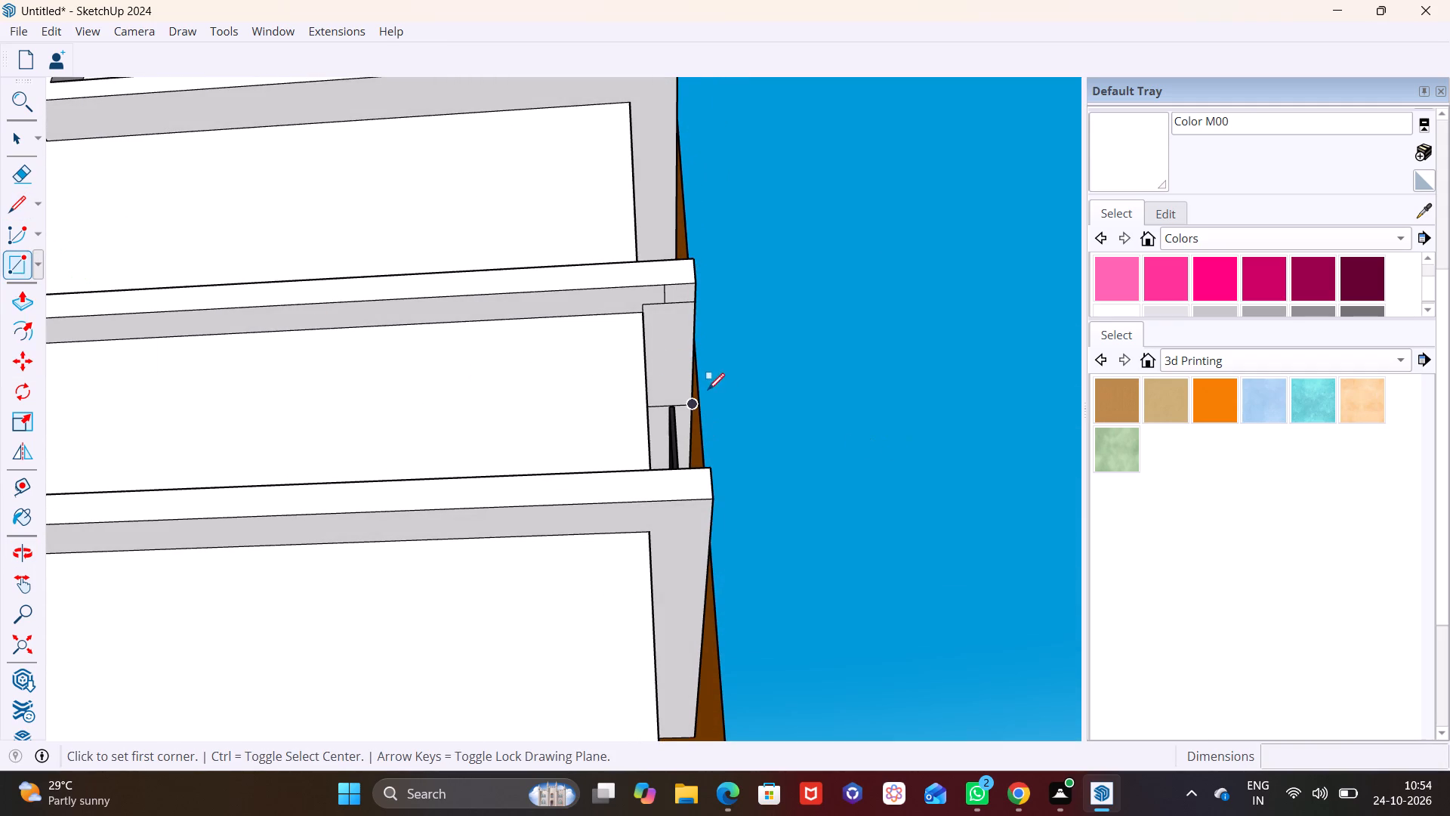
pyautogui.press('space')
pyautogui.click(673, 367)
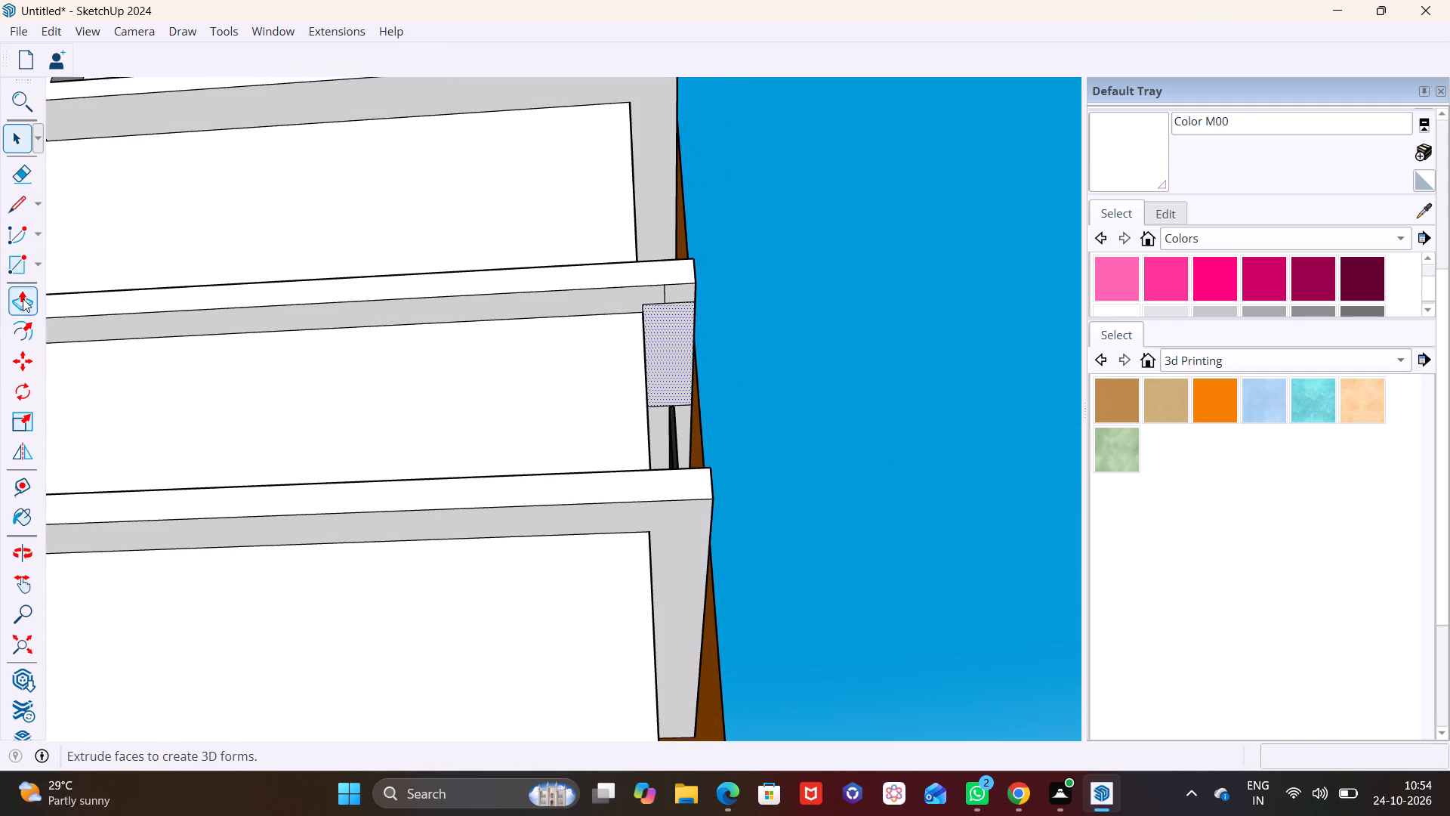
pyautogui.click(18, 298)
pyautogui.click(669, 354)
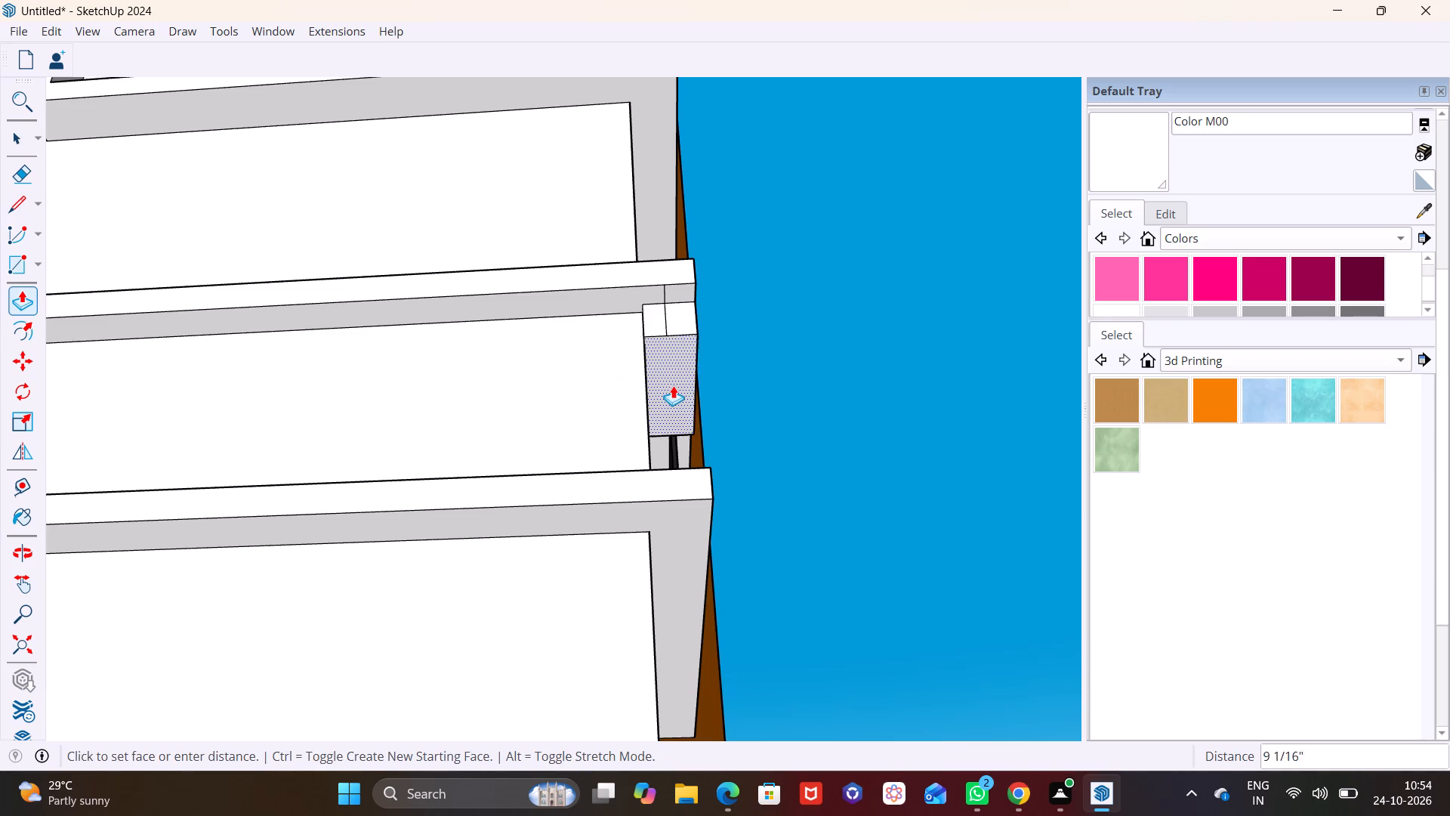
pyautogui.scroll(-2, 673, 385)
pyautogui.moveTo(673, 385); pyautogui.dragTo(395, 589, button='middle')
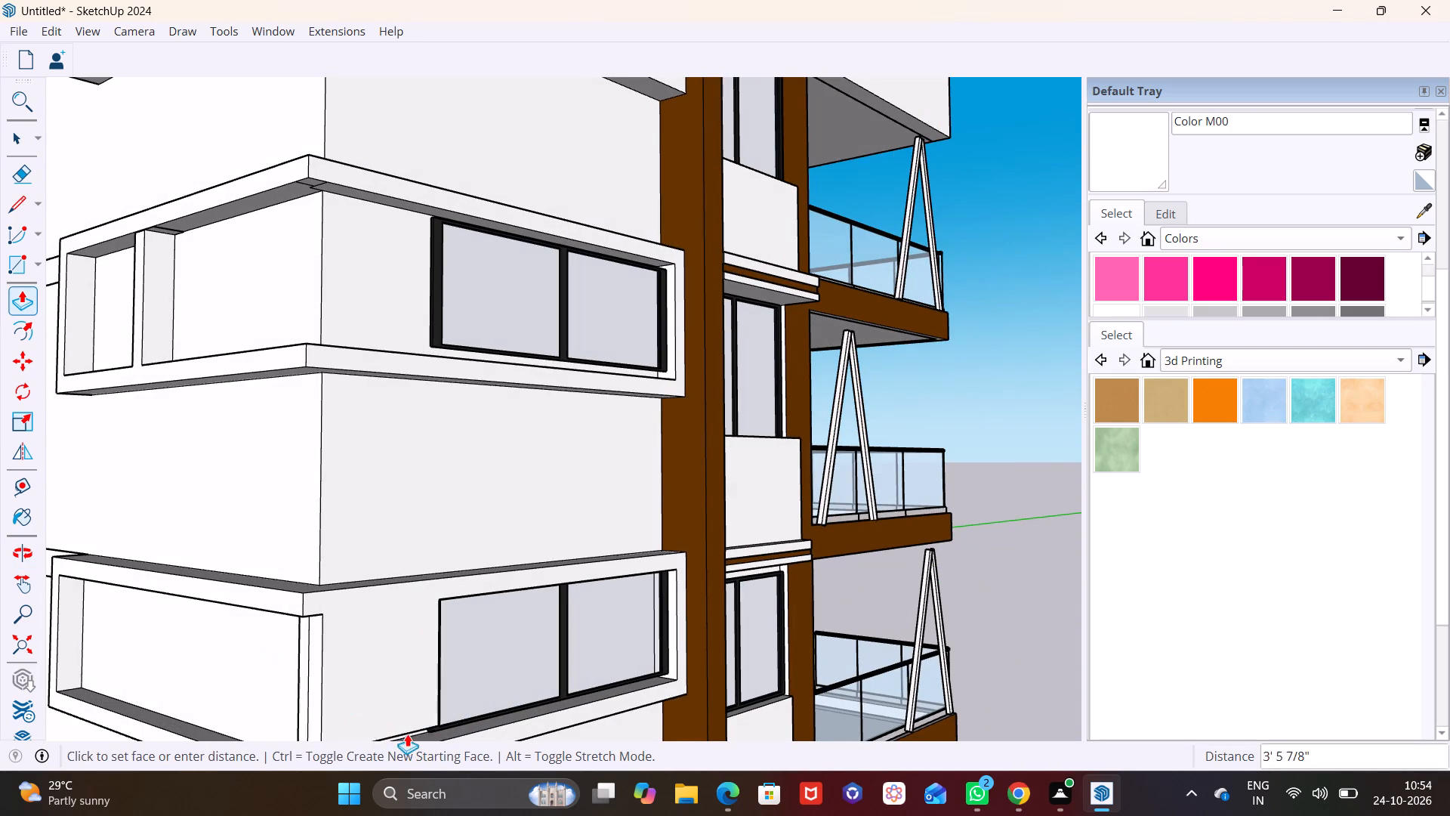
pyautogui.keyDown('shift'); pyautogui.moveTo(378, 672); pyautogui.dragTo(406, 585, button='middle'); pyautogui.keyUp('shift')
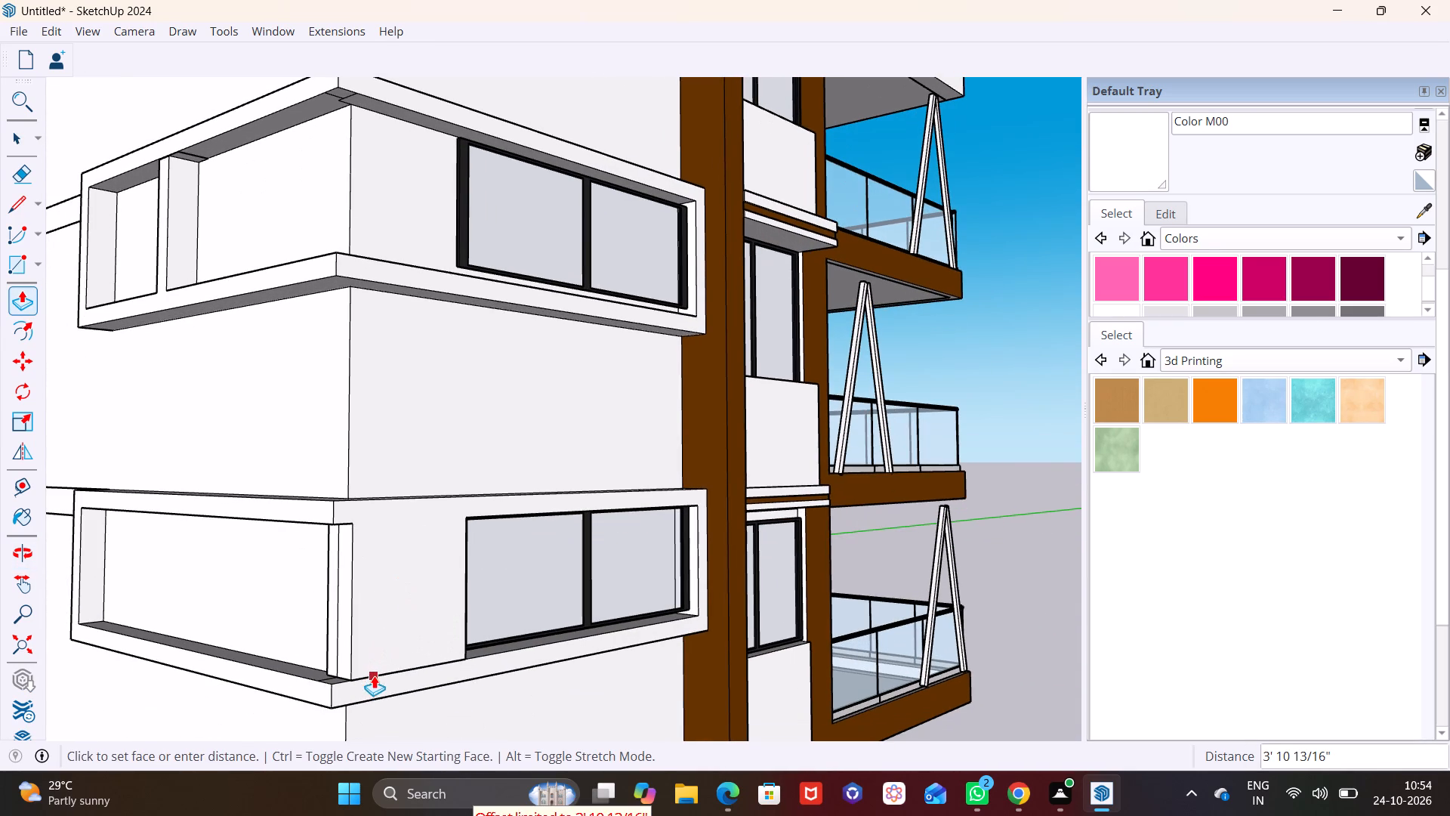
pyautogui.click(372, 681)
# Draw a line about 10 7/16" long across the second recess's side ledge, nearer its far end.
pyautogui.moveTo(295, 557); pyautogui.dragTo(458, 393, button='middle')
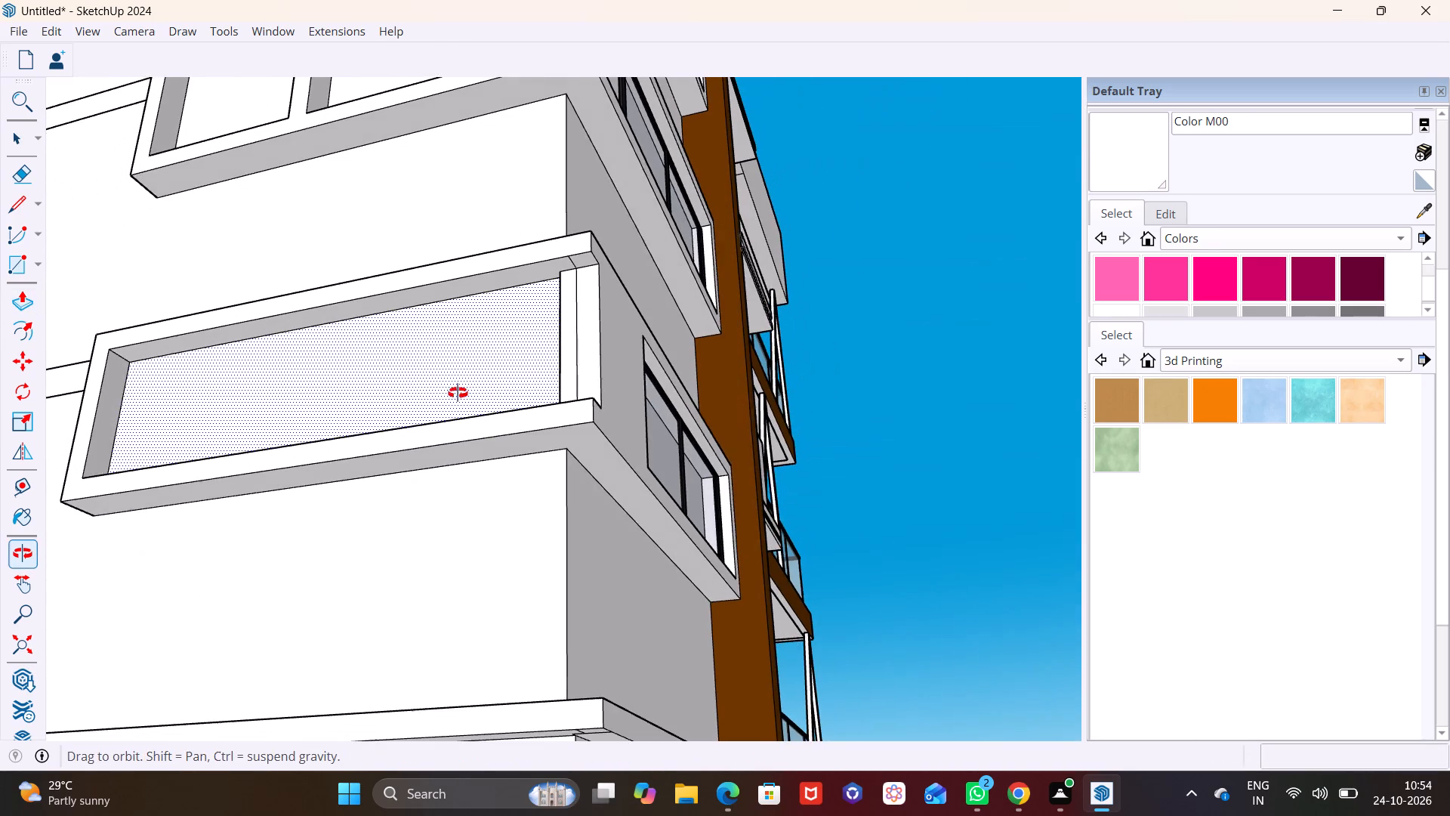
pyautogui.moveTo(458, 393); pyautogui.dragTo(458, 392, button='middle')
pyautogui.scroll(-4, 248, 464)
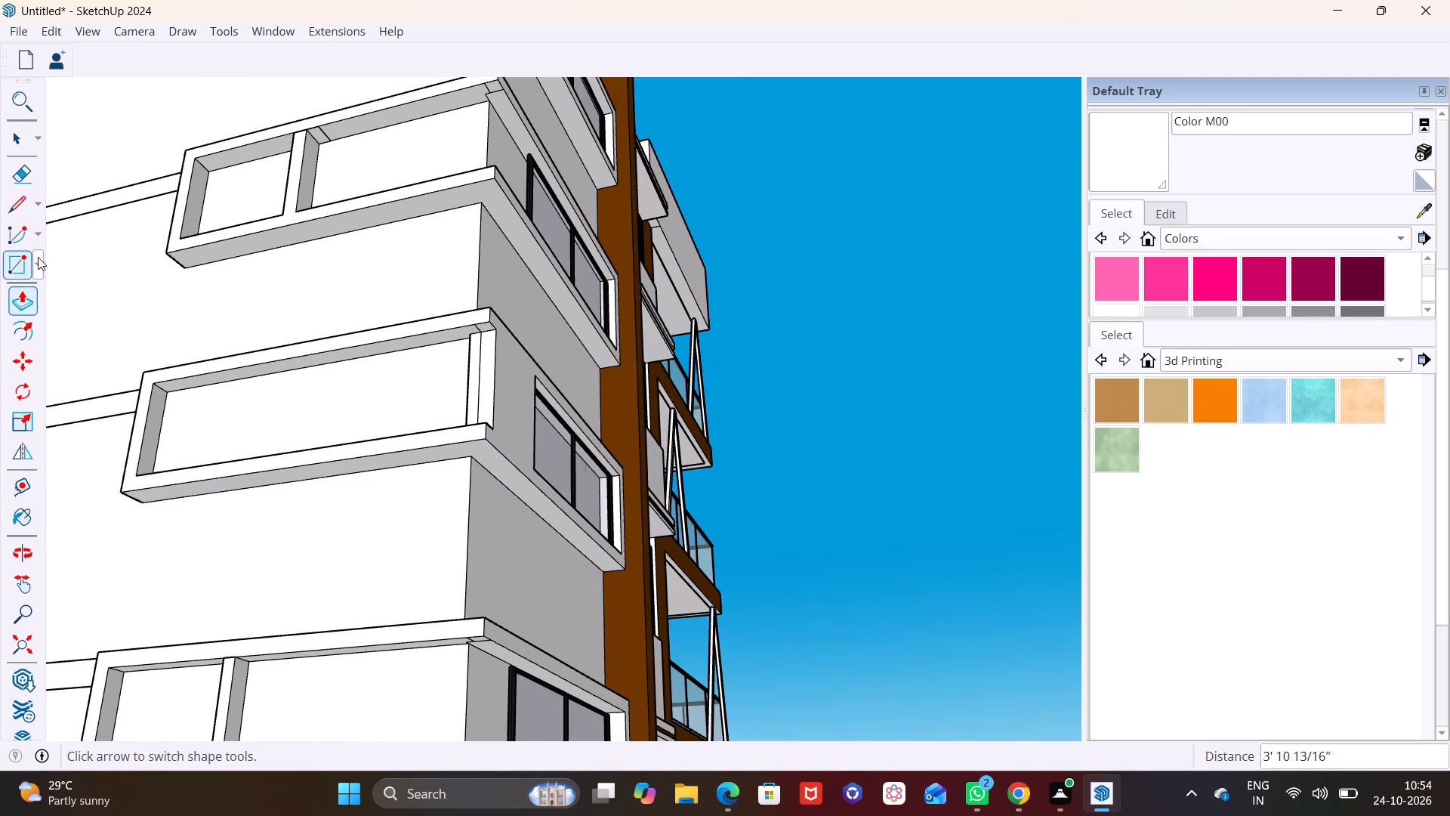
pyautogui.click(17, 205)
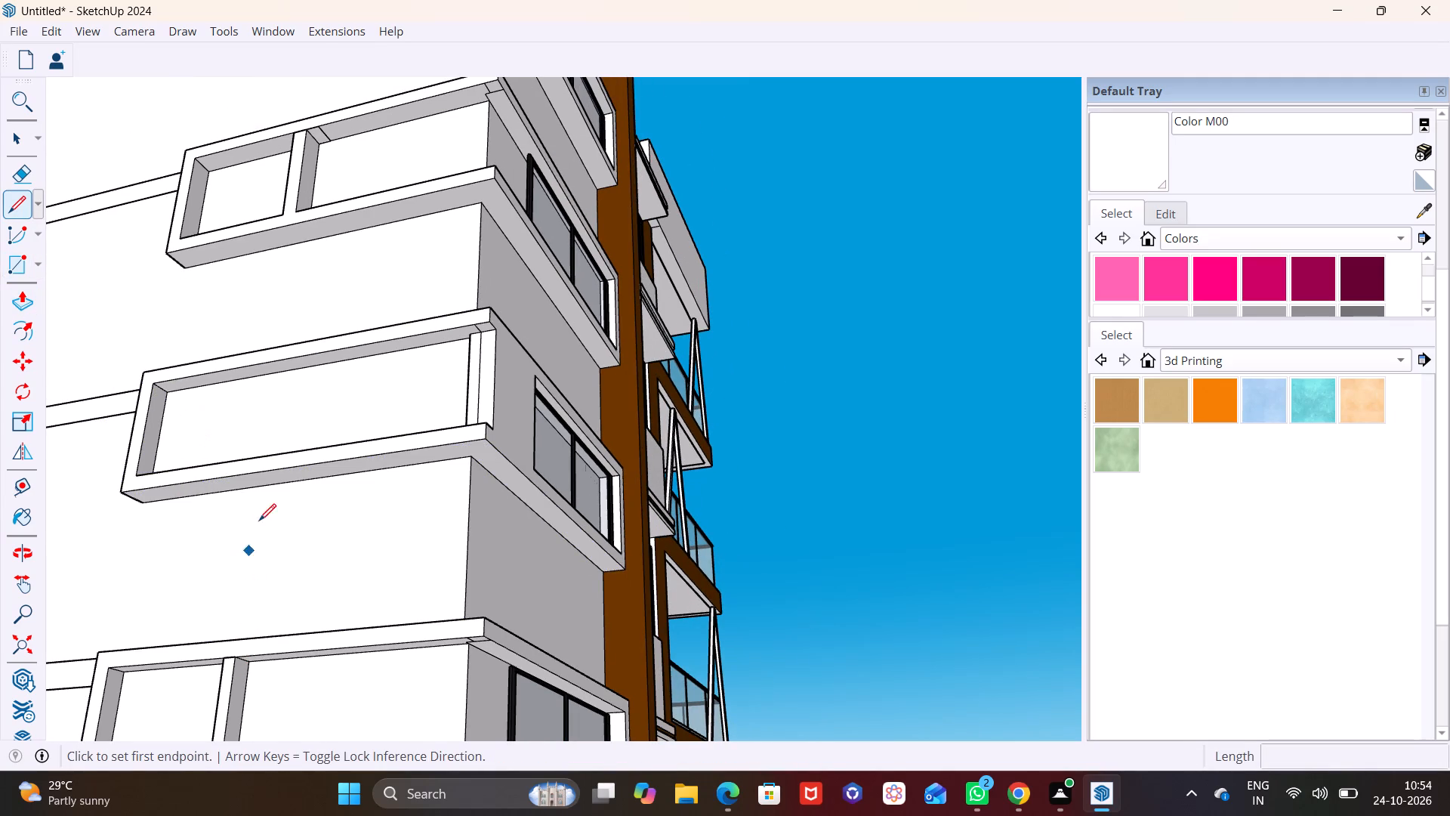
pyautogui.moveTo(246, 452); pyautogui.dragTo(189, 671, button='middle')
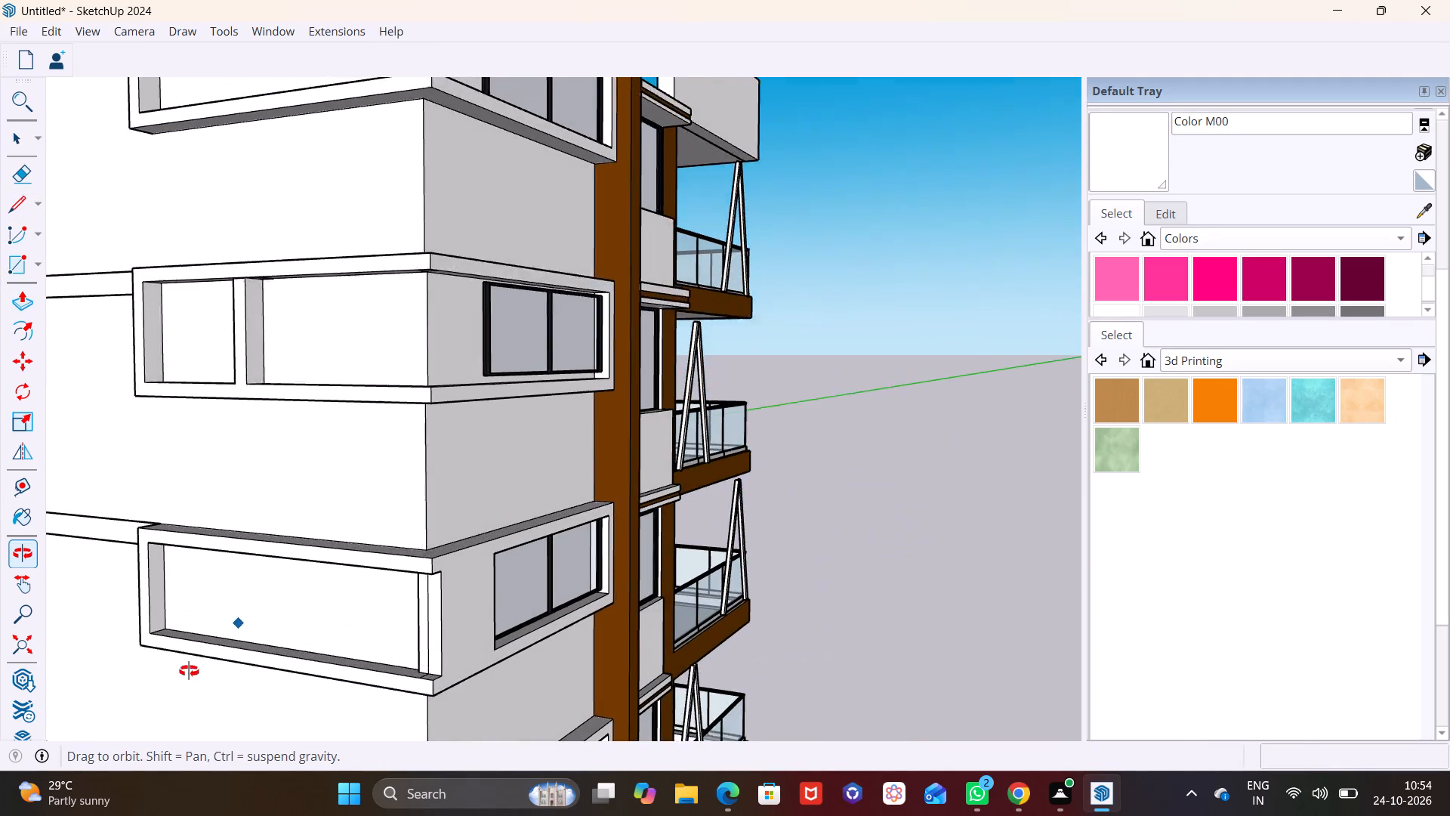
pyautogui.moveTo(189, 671); pyautogui.dragTo(184, 675, button='middle')
pyautogui.scroll(9, 232, 655)
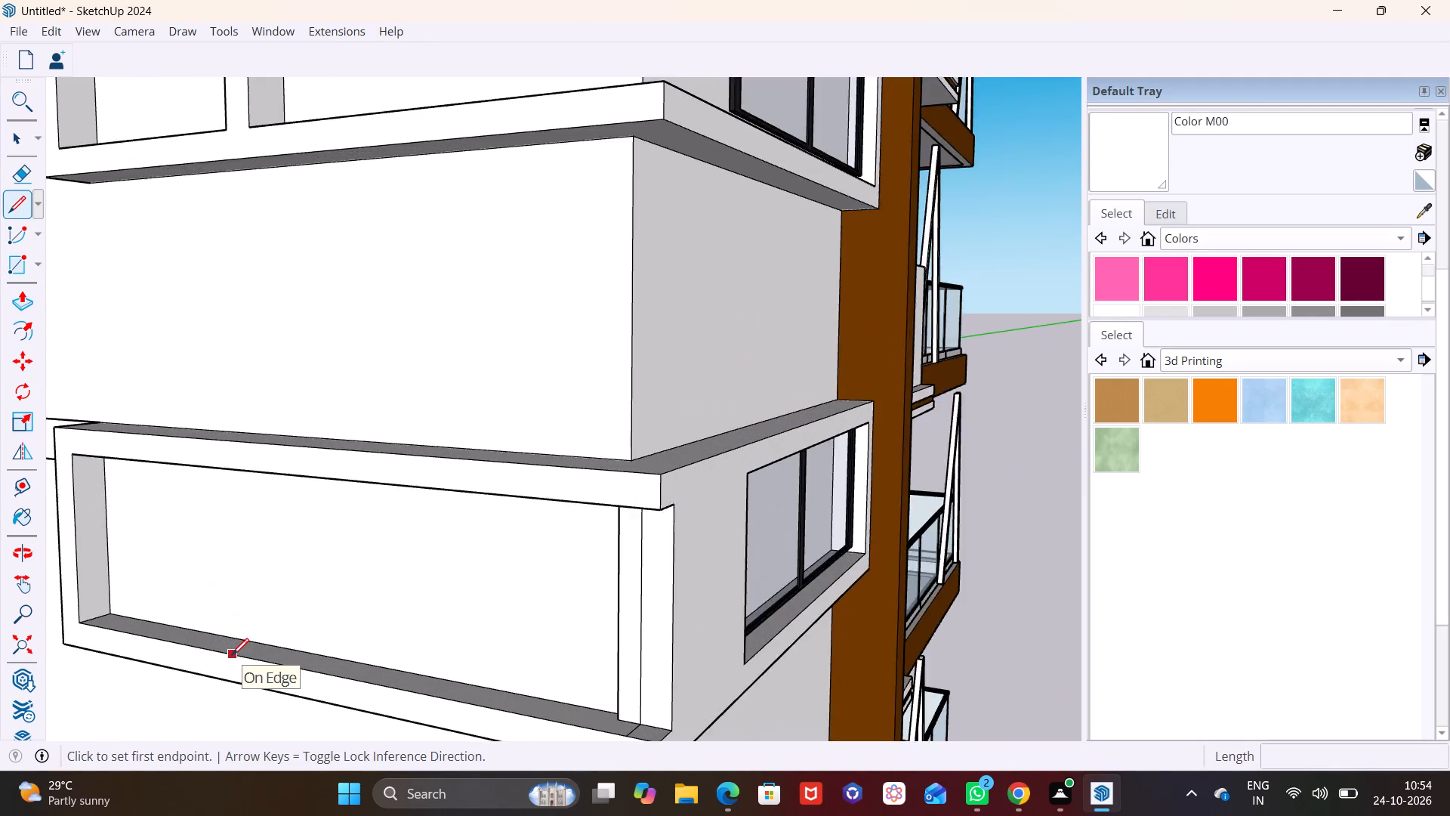
pyautogui.scroll(1, 232, 655)
pyautogui.click(232, 655)
pyautogui.click(261, 638)
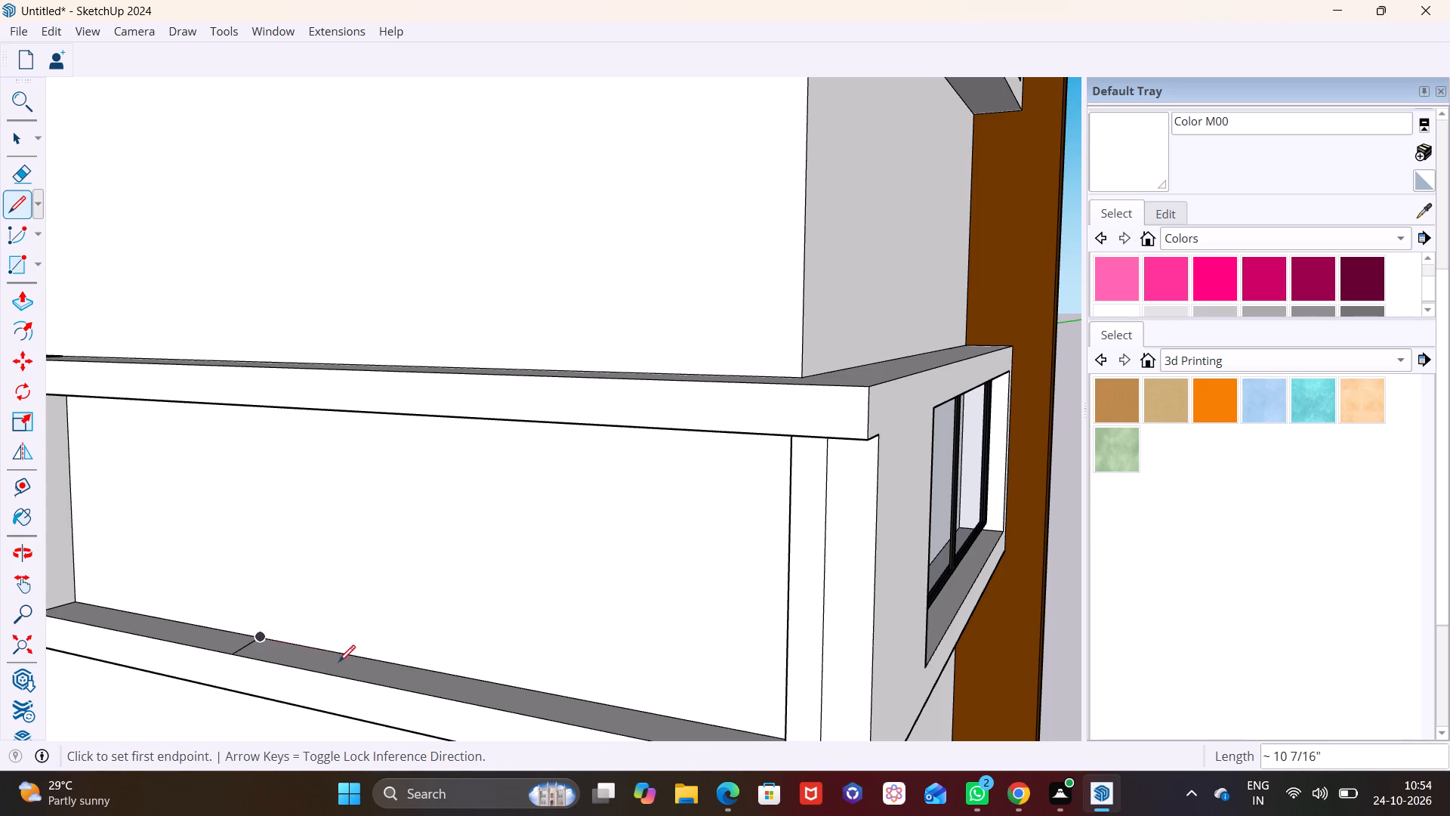
# Extrude the side ledge section on the corner side of that line up to the top of the second recess.
pyautogui.press('space')
pyautogui.click(348, 670)
pyautogui.scroll(-3, 358, 673)
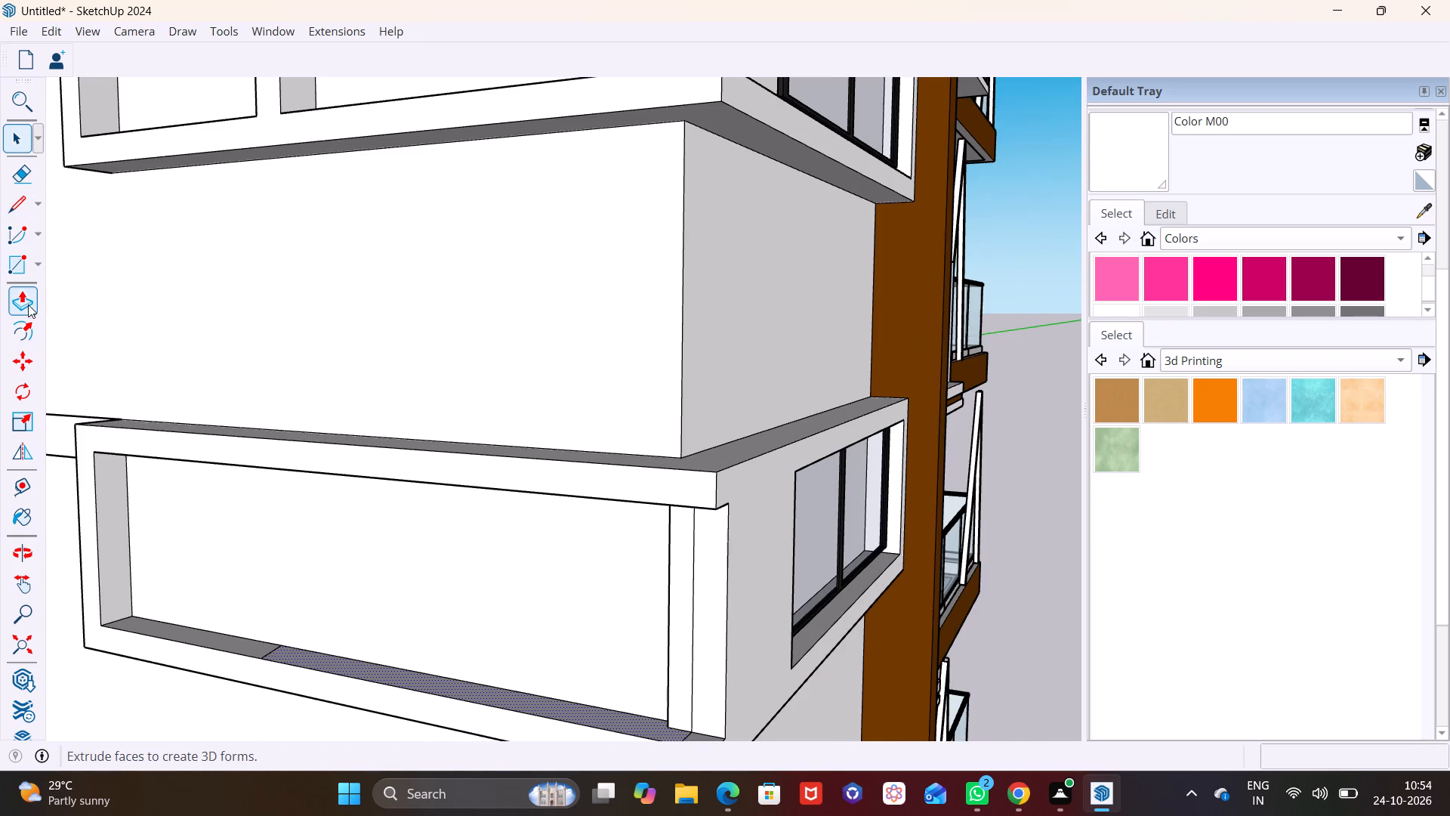
pyautogui.click(28, 300)
pyautogui.click(516, 698)
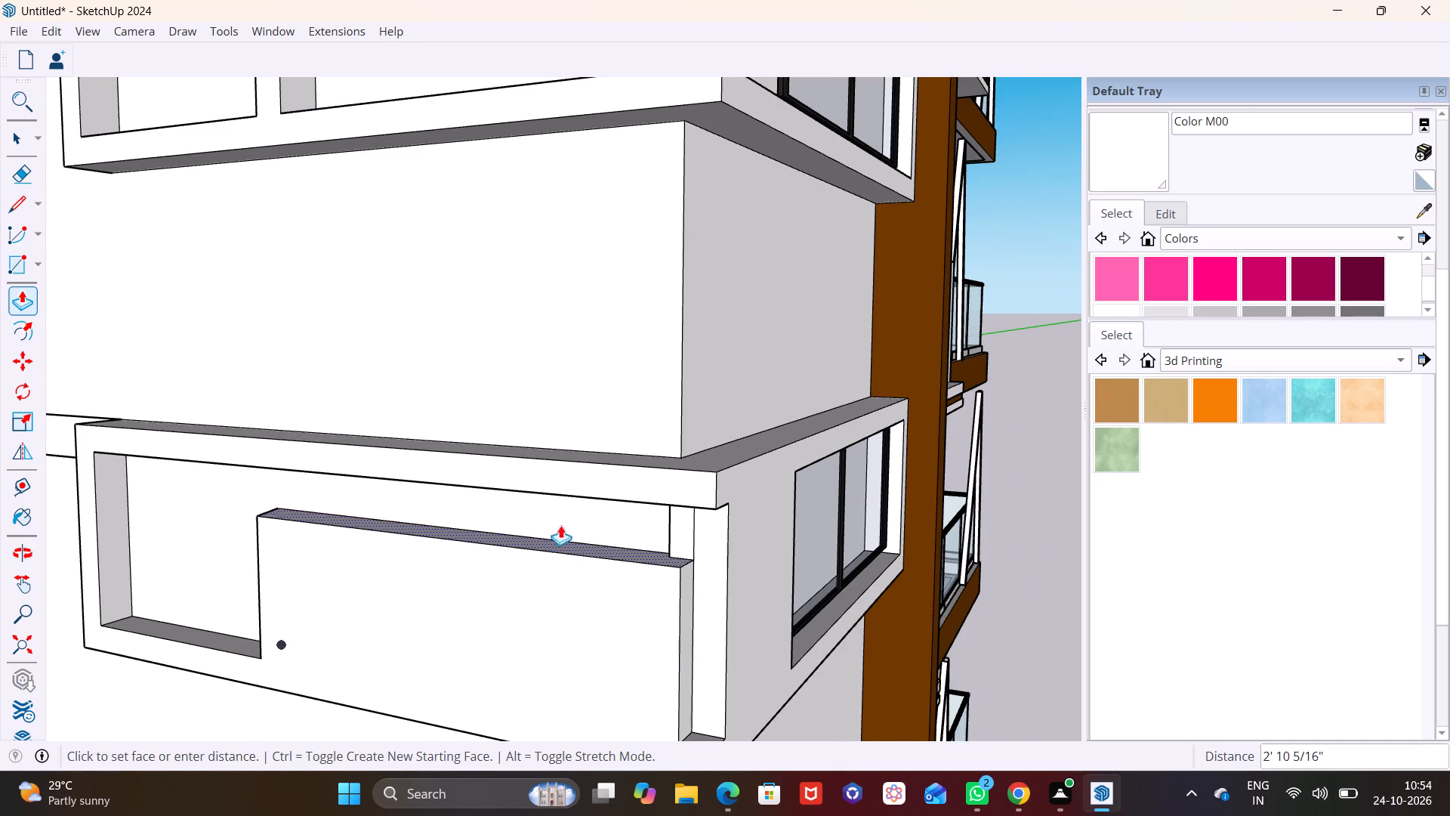
pyautogui.click(562, 486)
pyautogui.click(554, 496)
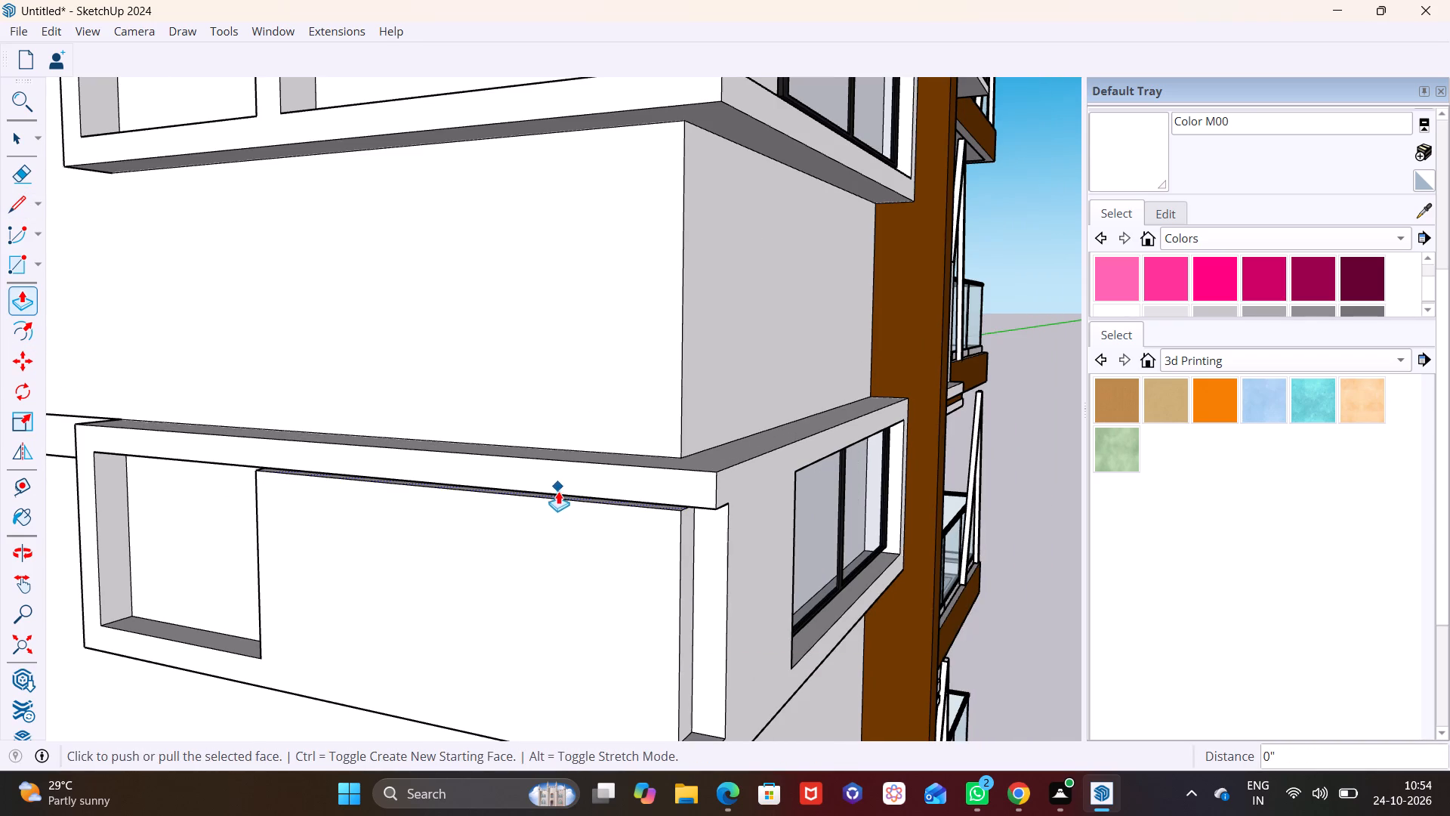
pyautogui.click(557, 492)
pyautogui.click(560, 480)
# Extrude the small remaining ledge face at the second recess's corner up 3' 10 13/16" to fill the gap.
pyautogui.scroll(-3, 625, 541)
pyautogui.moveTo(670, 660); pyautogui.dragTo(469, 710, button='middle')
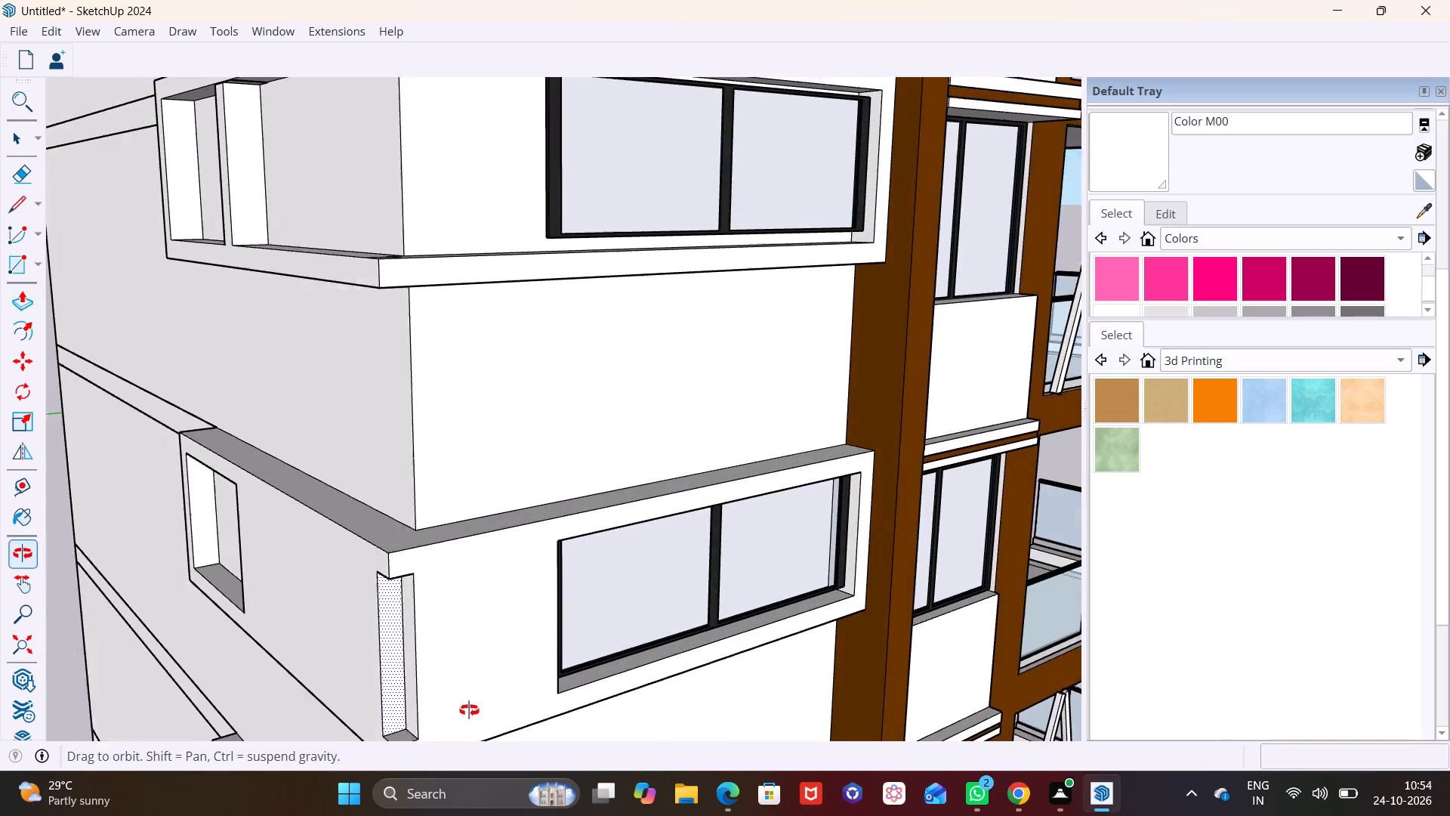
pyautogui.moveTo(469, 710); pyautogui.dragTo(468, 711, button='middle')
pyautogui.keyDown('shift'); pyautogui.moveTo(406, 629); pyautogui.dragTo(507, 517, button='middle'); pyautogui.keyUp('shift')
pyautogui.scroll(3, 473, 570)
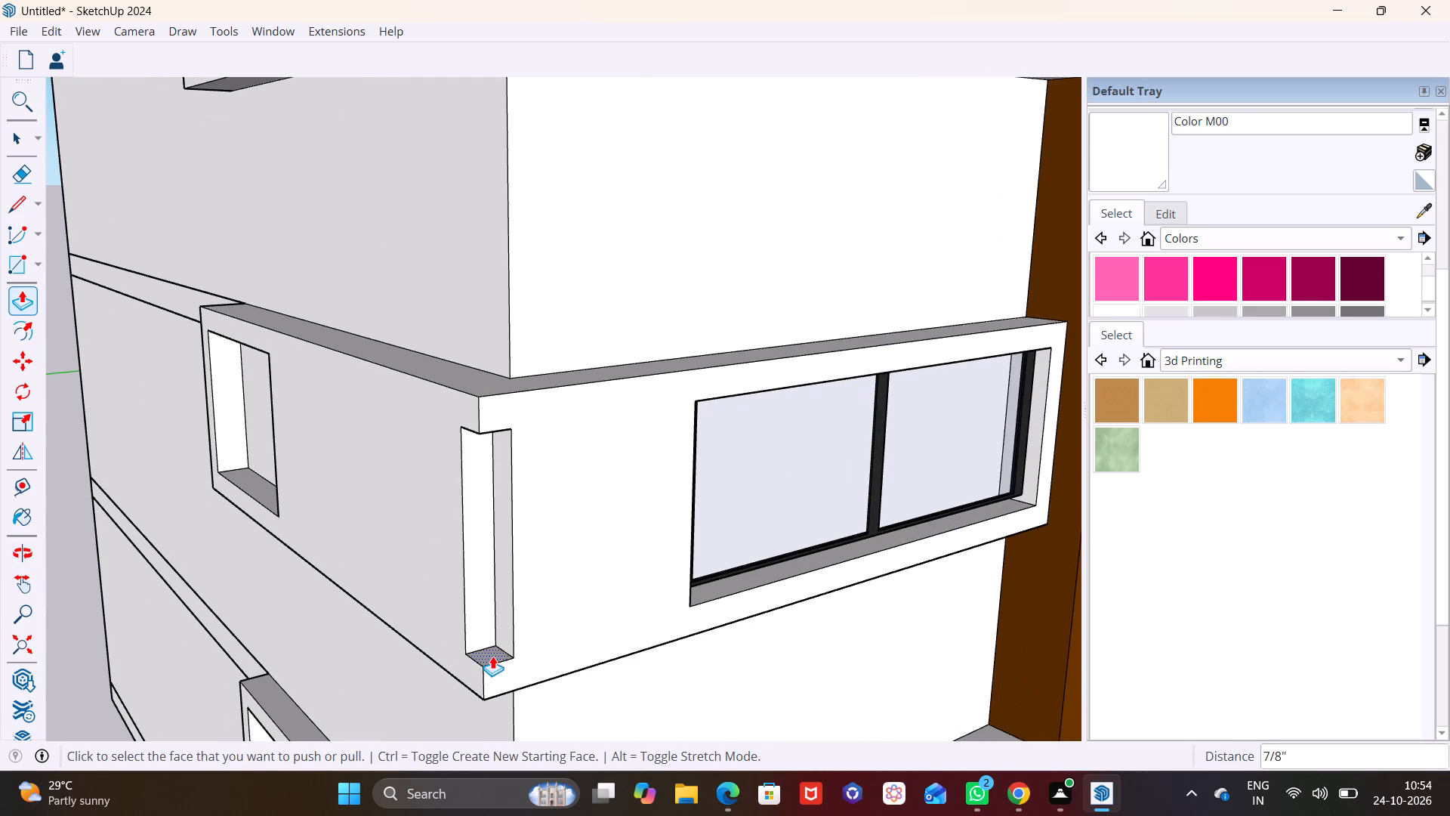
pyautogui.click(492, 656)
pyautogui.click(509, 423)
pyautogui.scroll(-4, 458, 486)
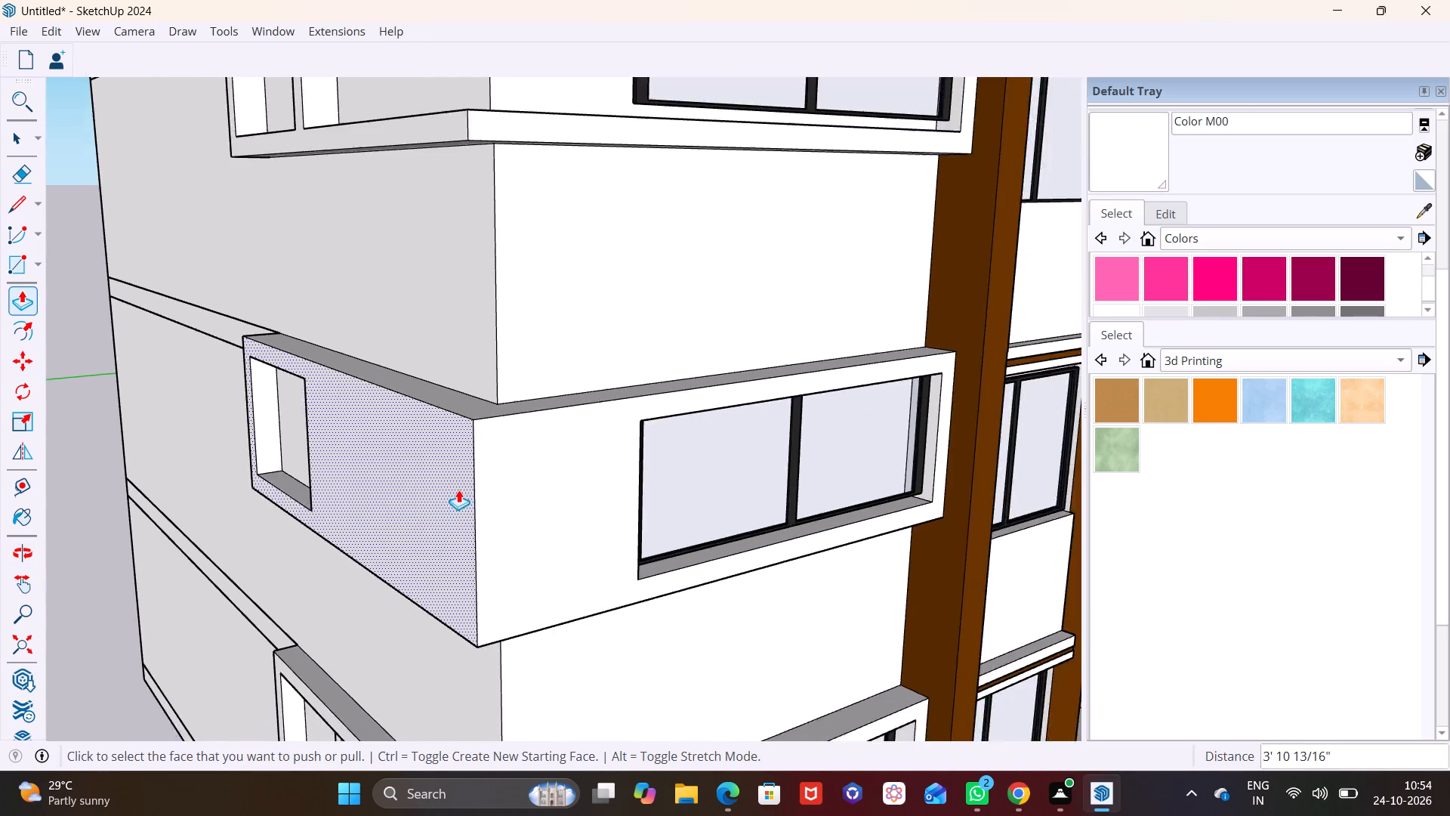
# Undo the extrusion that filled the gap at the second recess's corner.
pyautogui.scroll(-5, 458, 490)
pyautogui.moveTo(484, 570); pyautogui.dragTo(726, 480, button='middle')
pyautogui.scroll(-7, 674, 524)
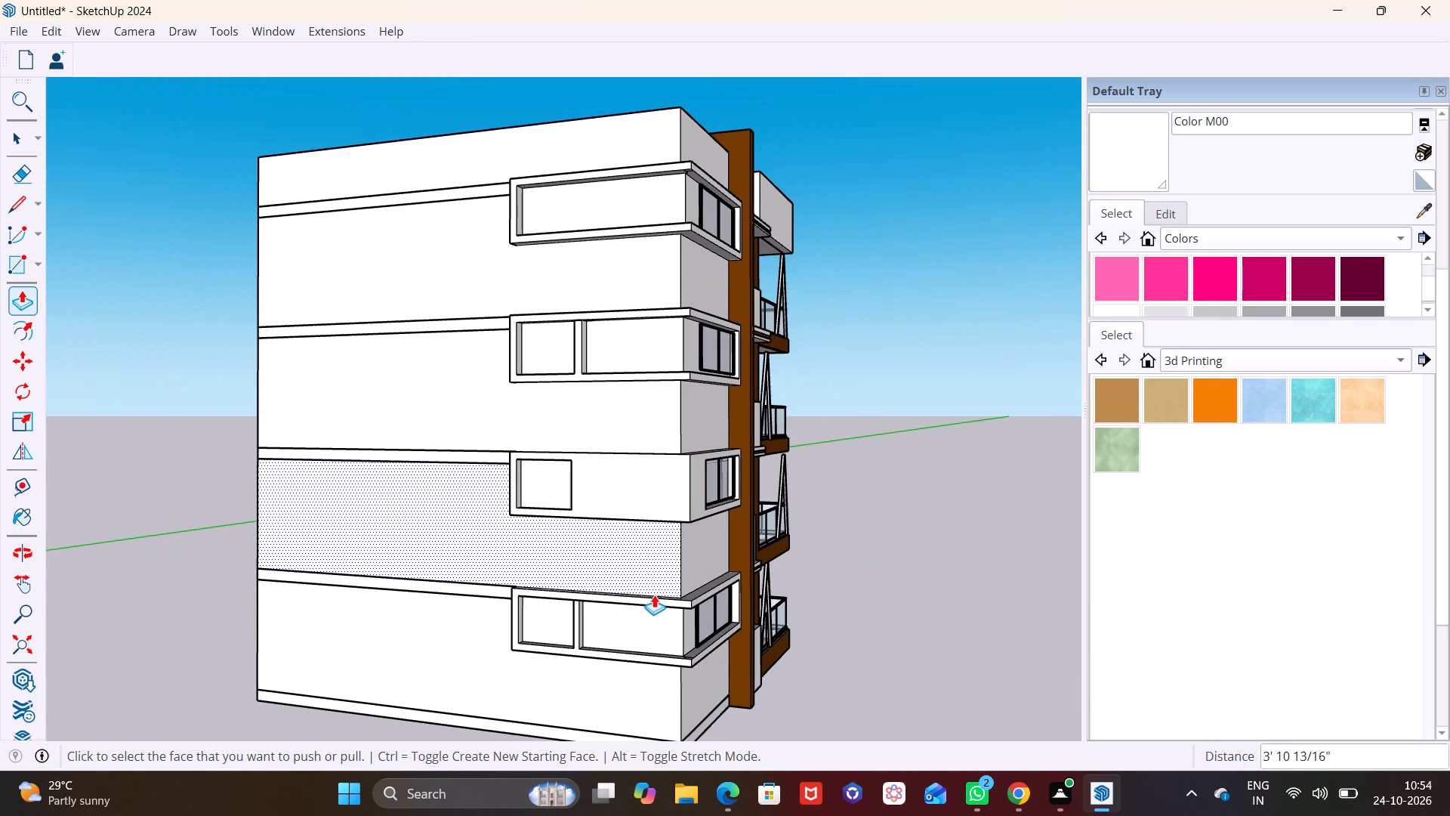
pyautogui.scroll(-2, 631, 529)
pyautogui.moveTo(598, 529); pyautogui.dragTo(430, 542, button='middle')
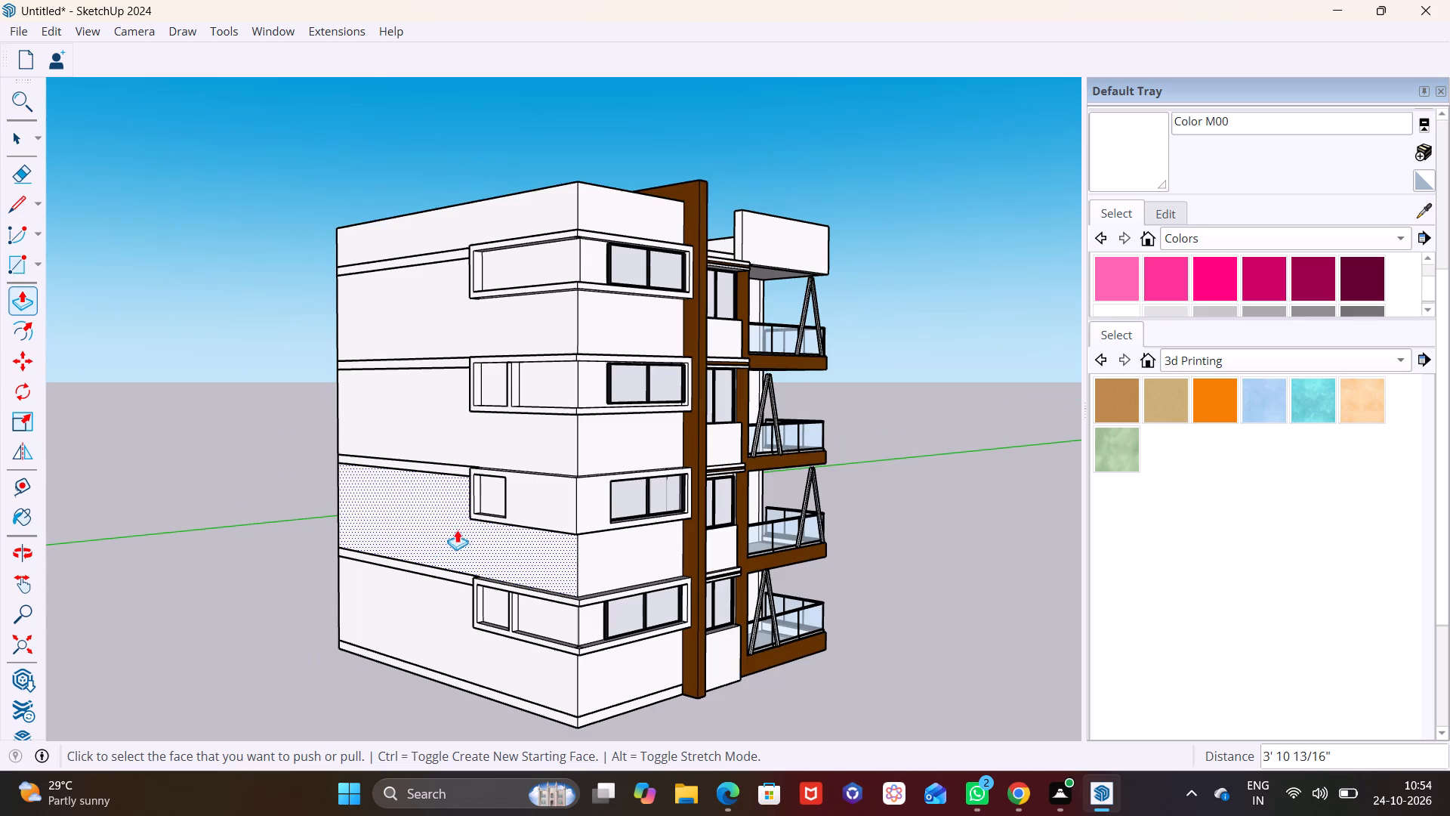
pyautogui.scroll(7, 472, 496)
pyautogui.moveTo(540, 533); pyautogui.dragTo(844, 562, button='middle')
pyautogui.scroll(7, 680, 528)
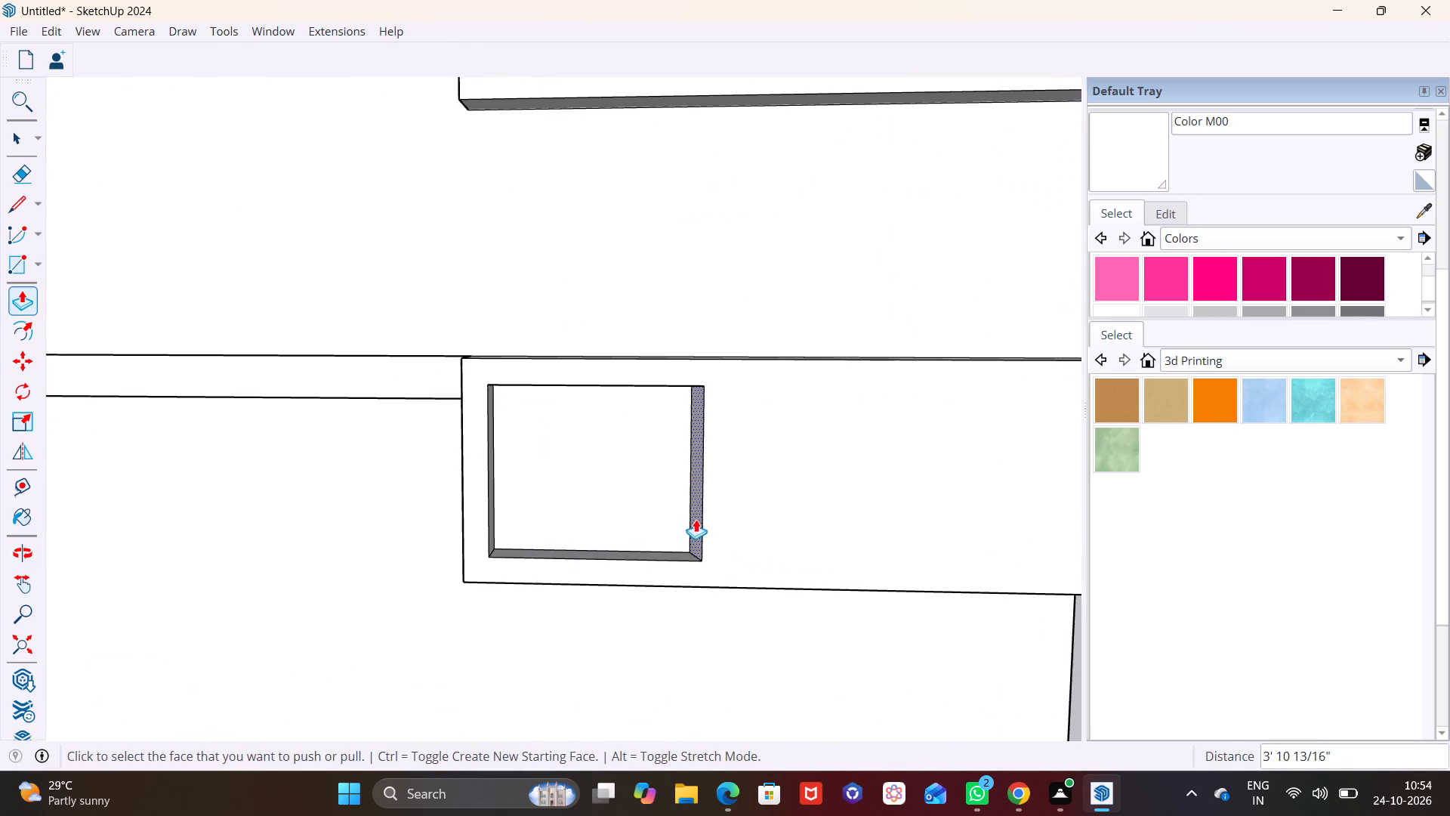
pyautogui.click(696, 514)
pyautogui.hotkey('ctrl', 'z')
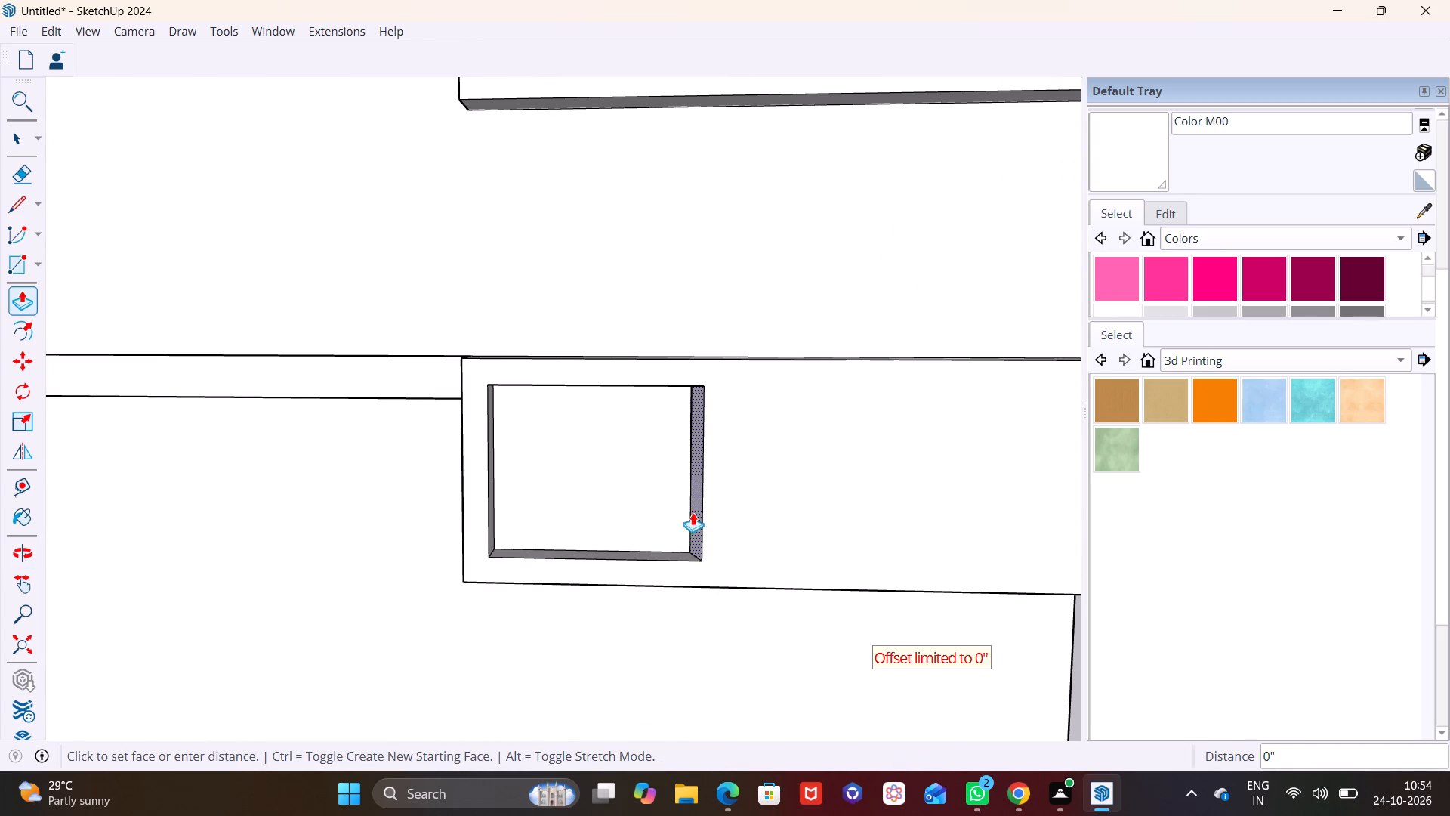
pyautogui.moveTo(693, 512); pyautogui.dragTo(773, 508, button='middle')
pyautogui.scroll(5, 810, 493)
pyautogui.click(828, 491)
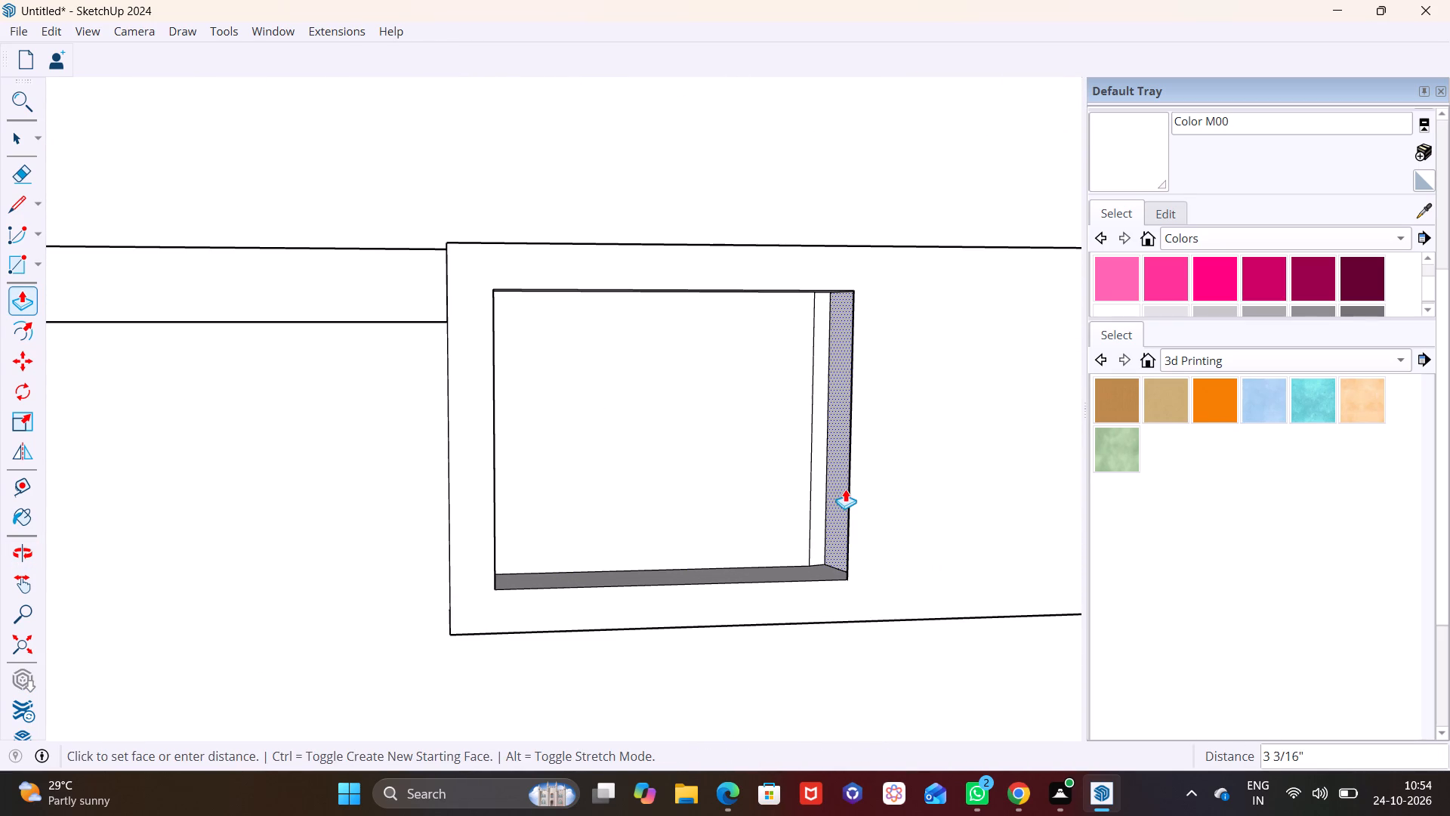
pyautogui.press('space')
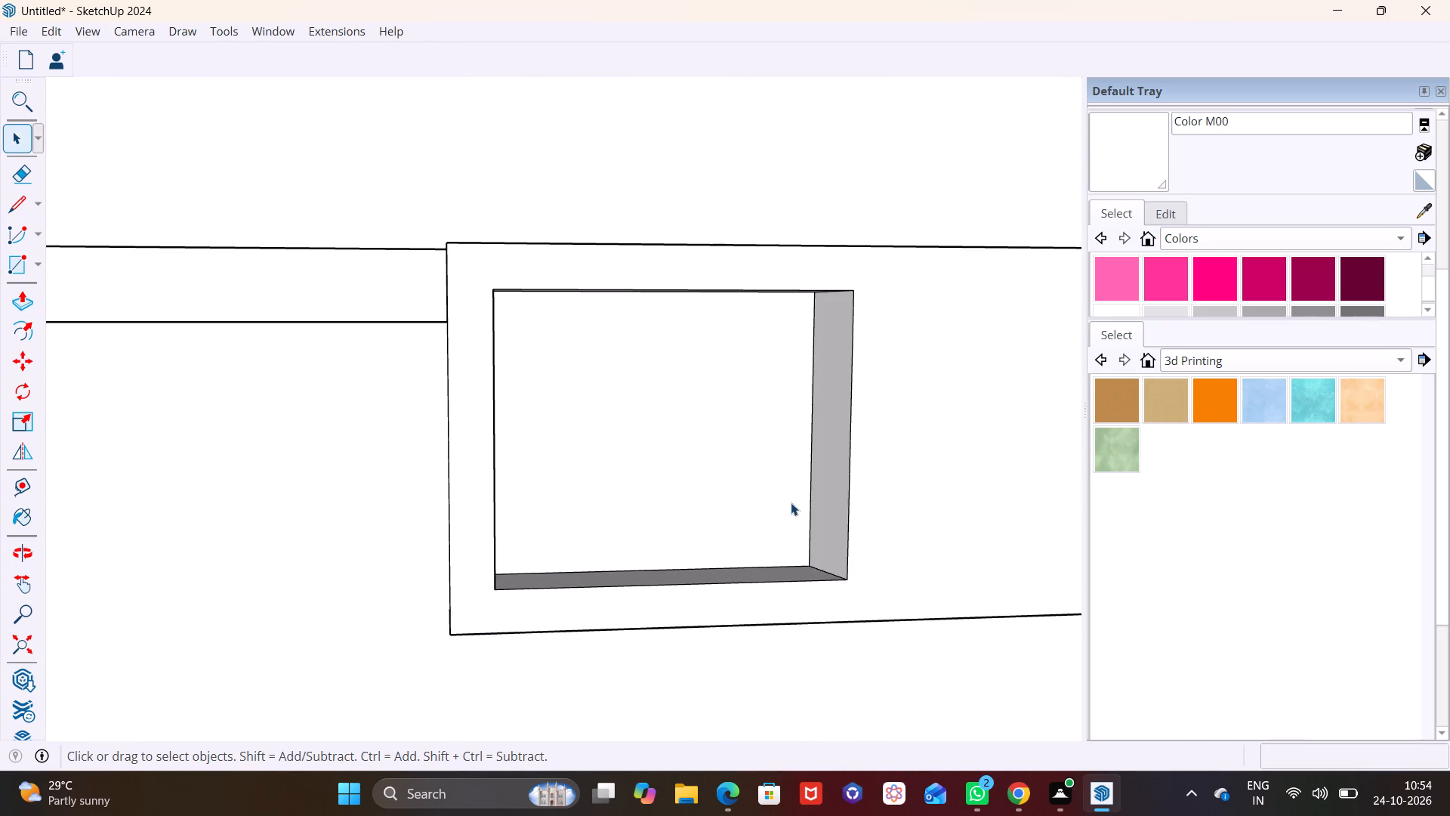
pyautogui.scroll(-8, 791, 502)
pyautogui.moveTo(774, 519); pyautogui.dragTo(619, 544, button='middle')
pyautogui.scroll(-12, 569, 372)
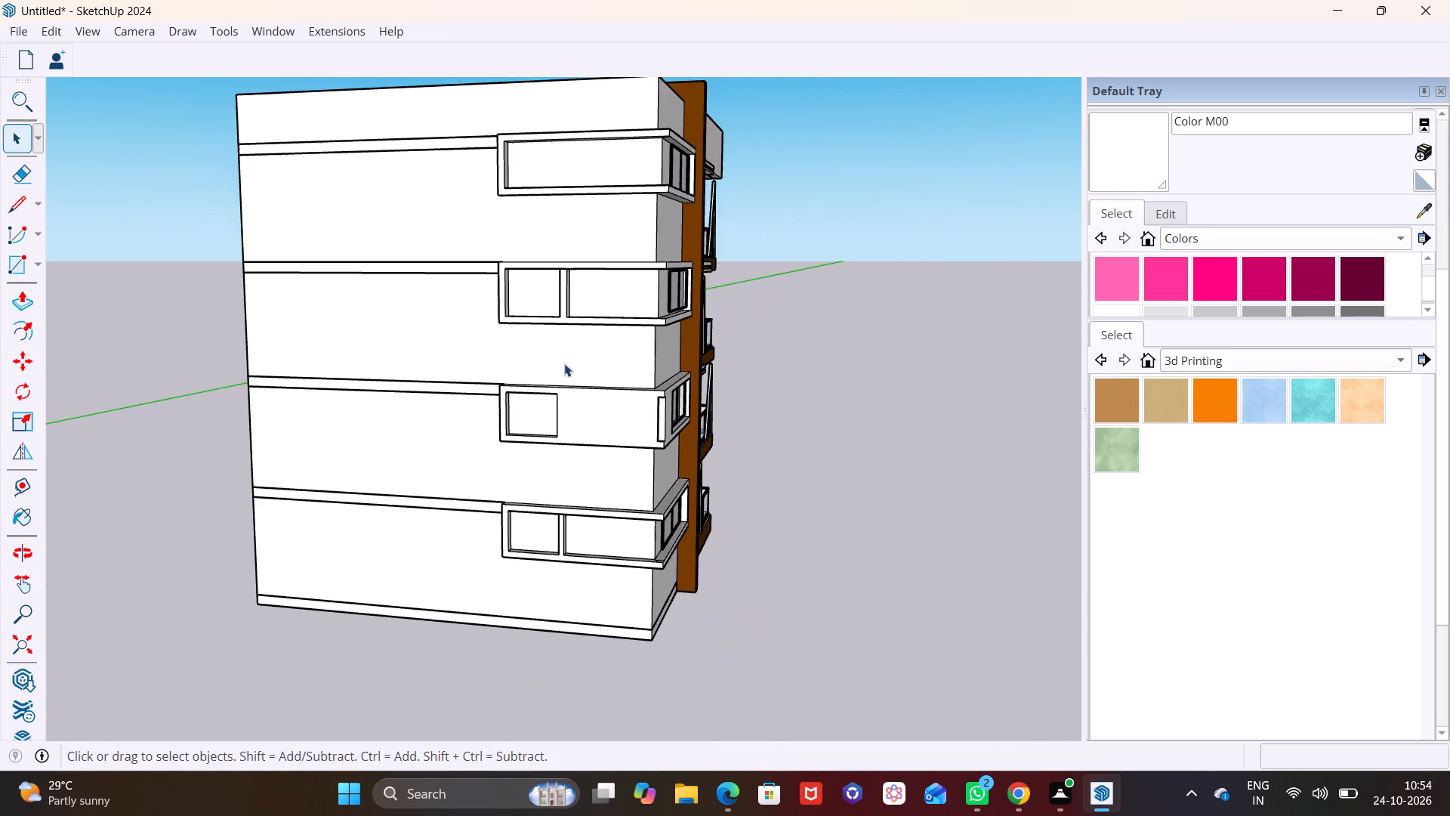
# Draw a line across the top-floor recess's side ledge, nearer its far end.
pyautogui.scroll(-1, 564, 363)
pyautogui.moveTo(542, 365); pyautogui.dragTo(502, 555, button='middle')
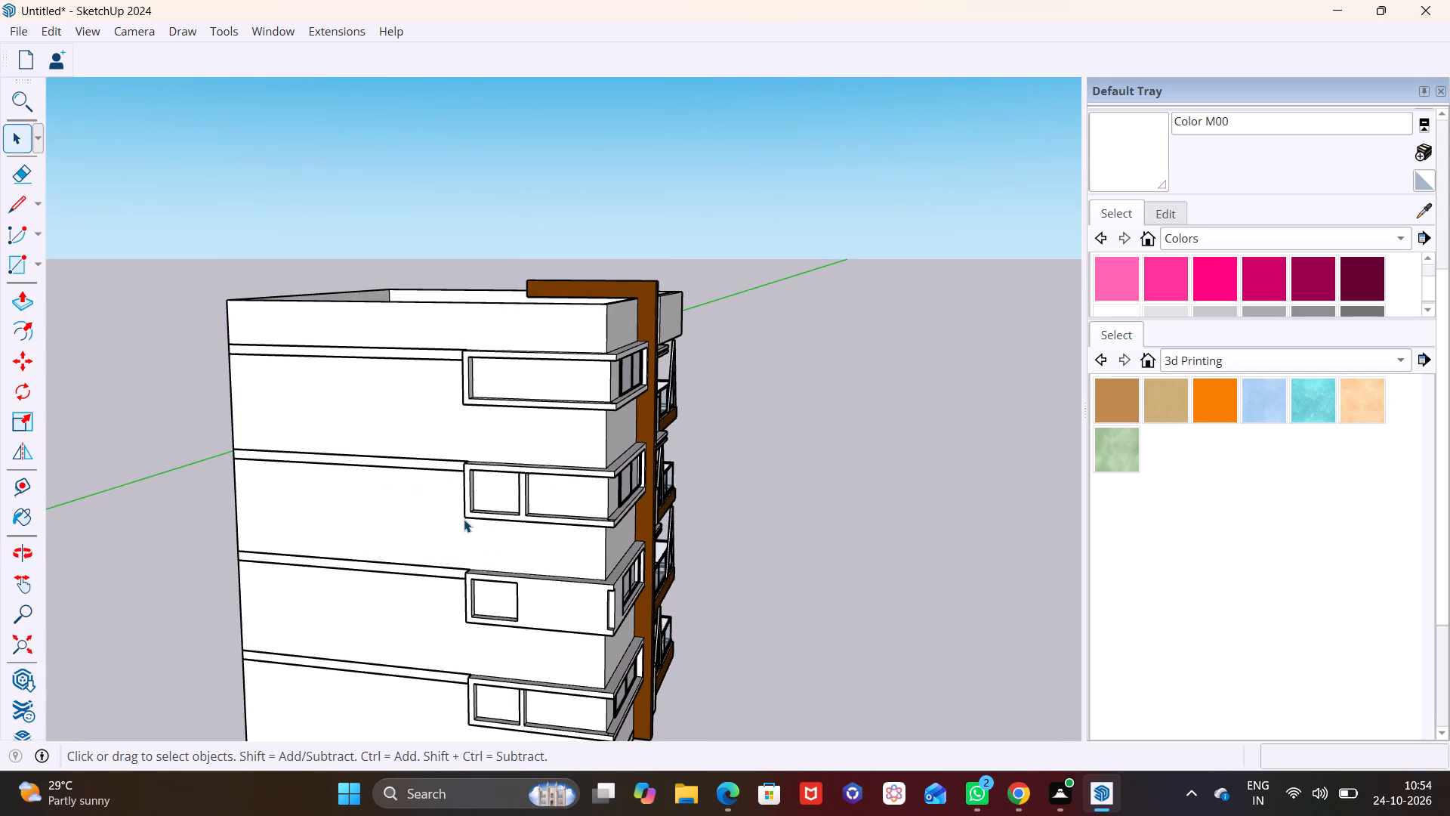
pyautogui.moveTo(483, 431); pyautogui.dragTo(463, 420, button='middle')
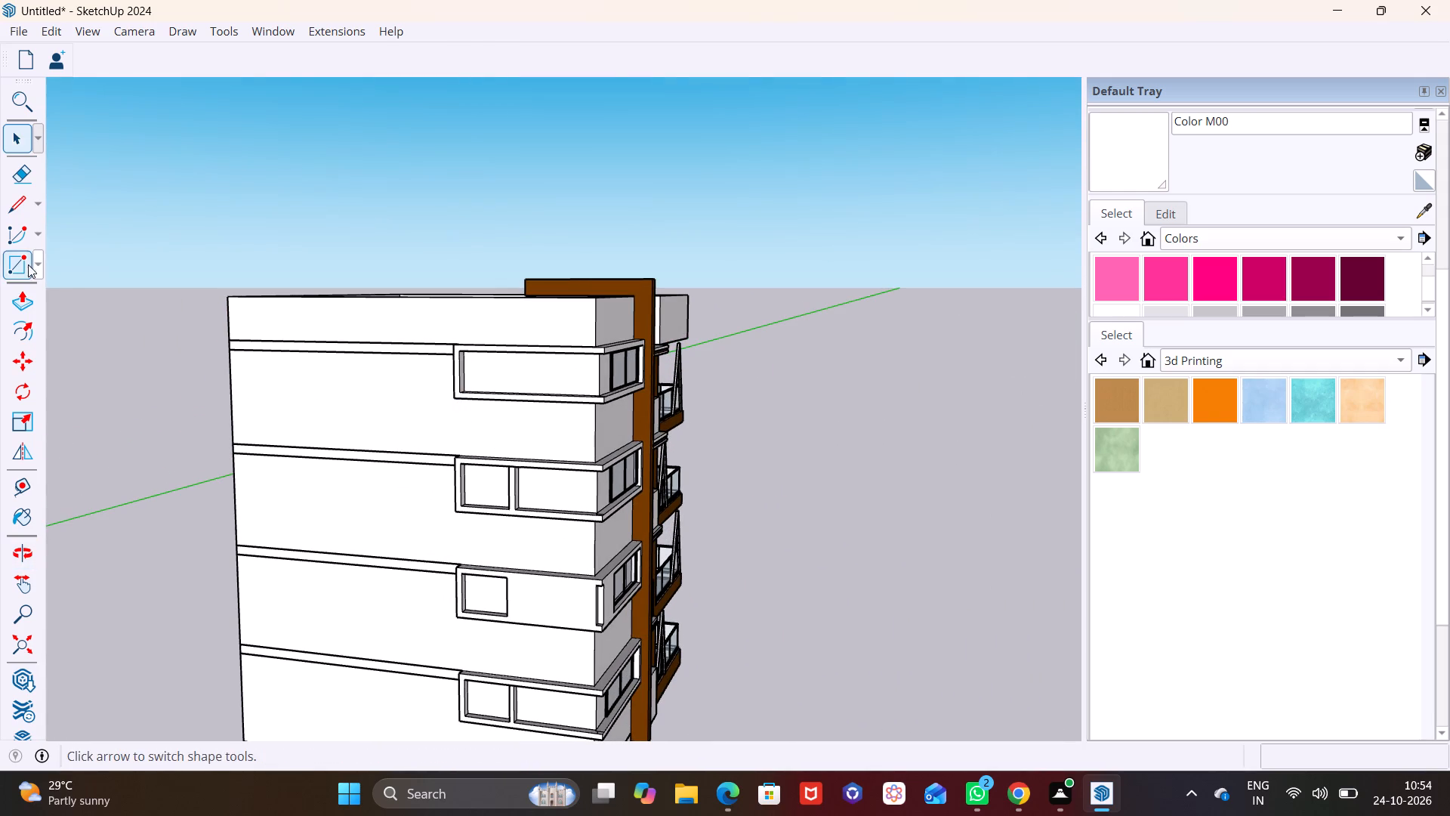
pyautogui.click(24, 212)
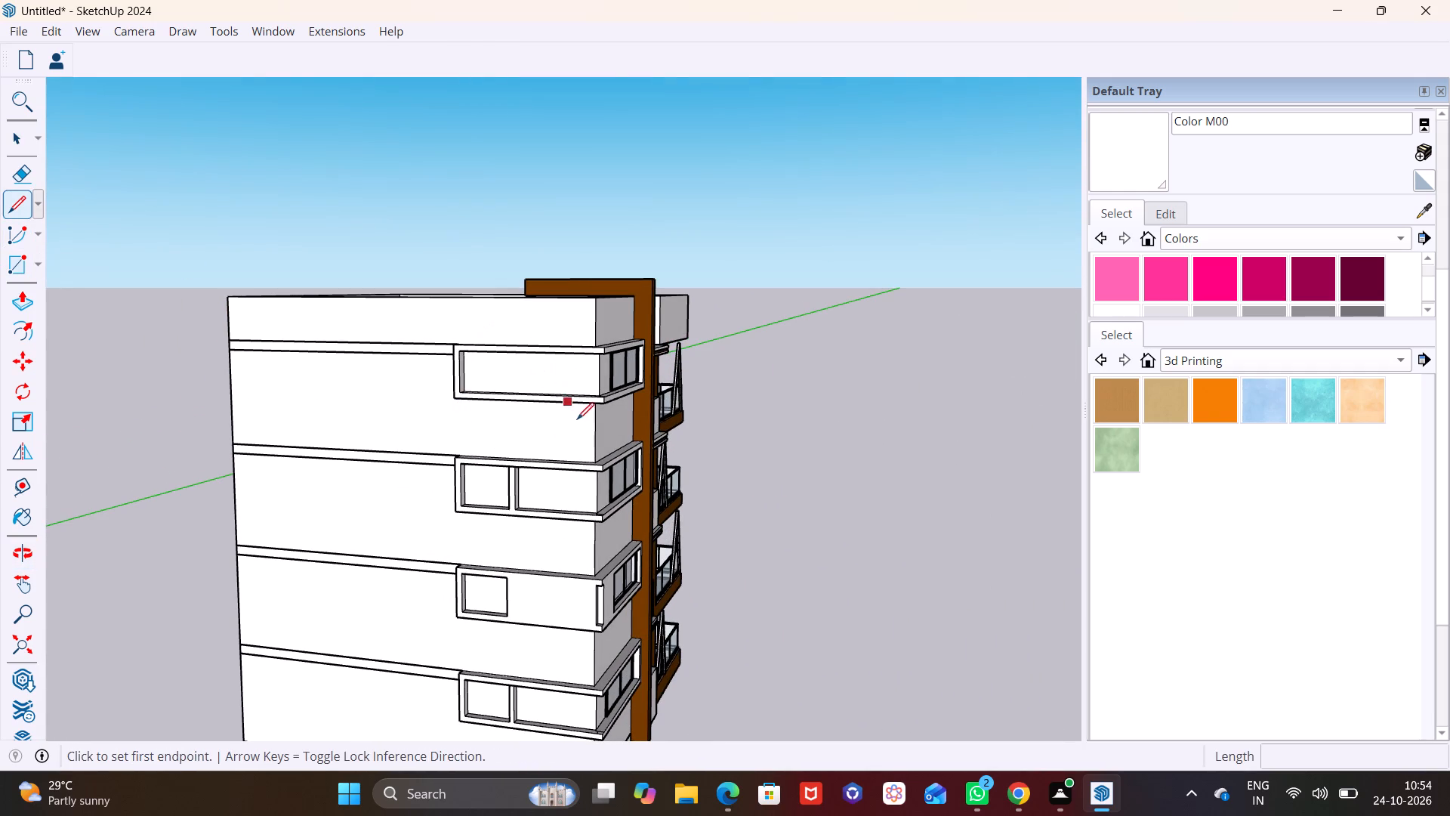
pyautogui.scroll(8, 497, 394)
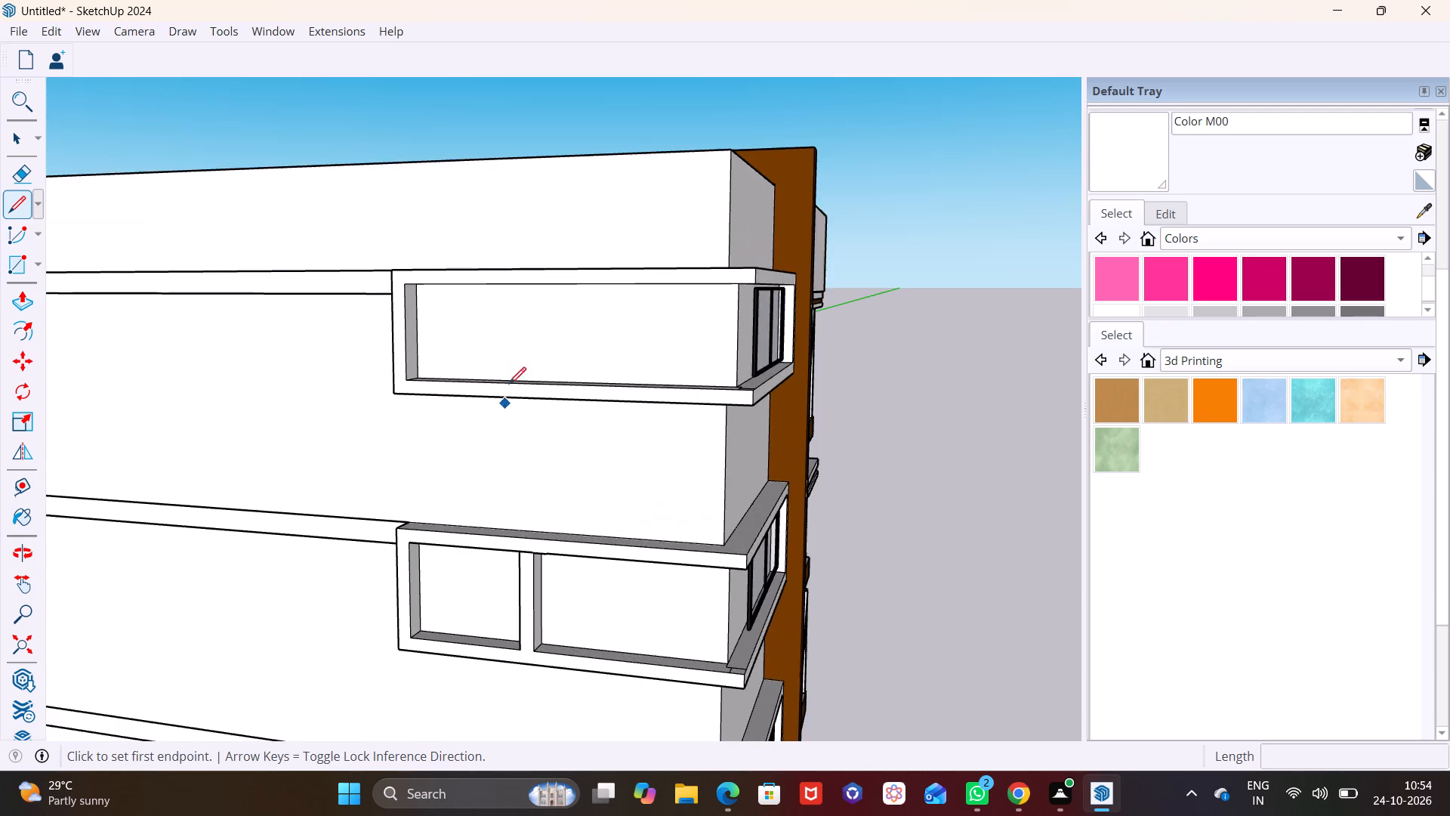
pyautogui.moveTo(509, 377); pyautogui.dragTo(502, 448, button='middle')
pyautogui.click(497, 466)
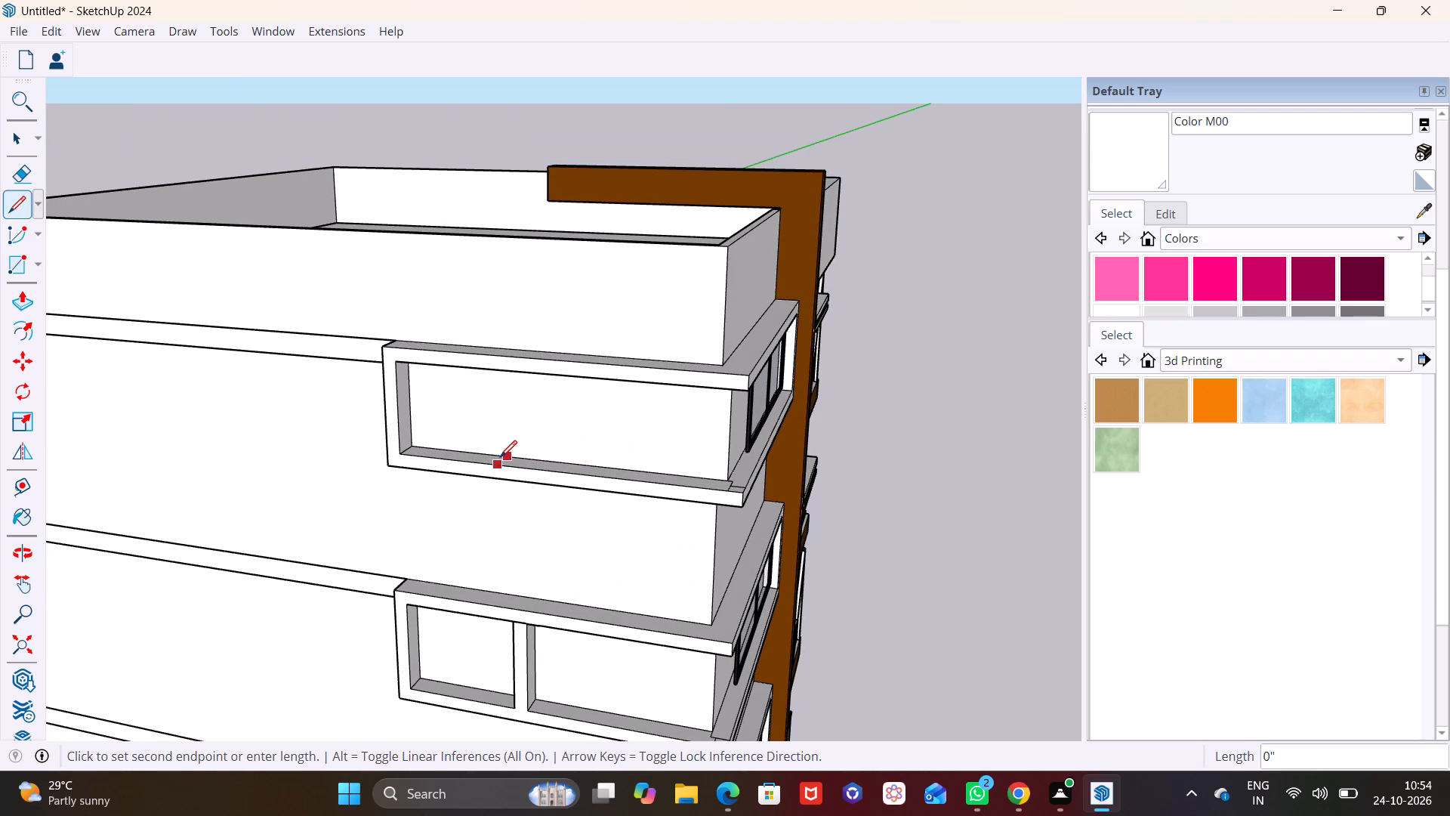
pyautogui.click(504, 453)
# Draw a line about 9 7/16" long across the top-floor recess's front ledge, at the window's corner-side edge.
pyautogui.scroll(6, 541, 478)
pyautogui.moveTo(670, 501); pyautogui.dragTo(635, 487, button='middle')
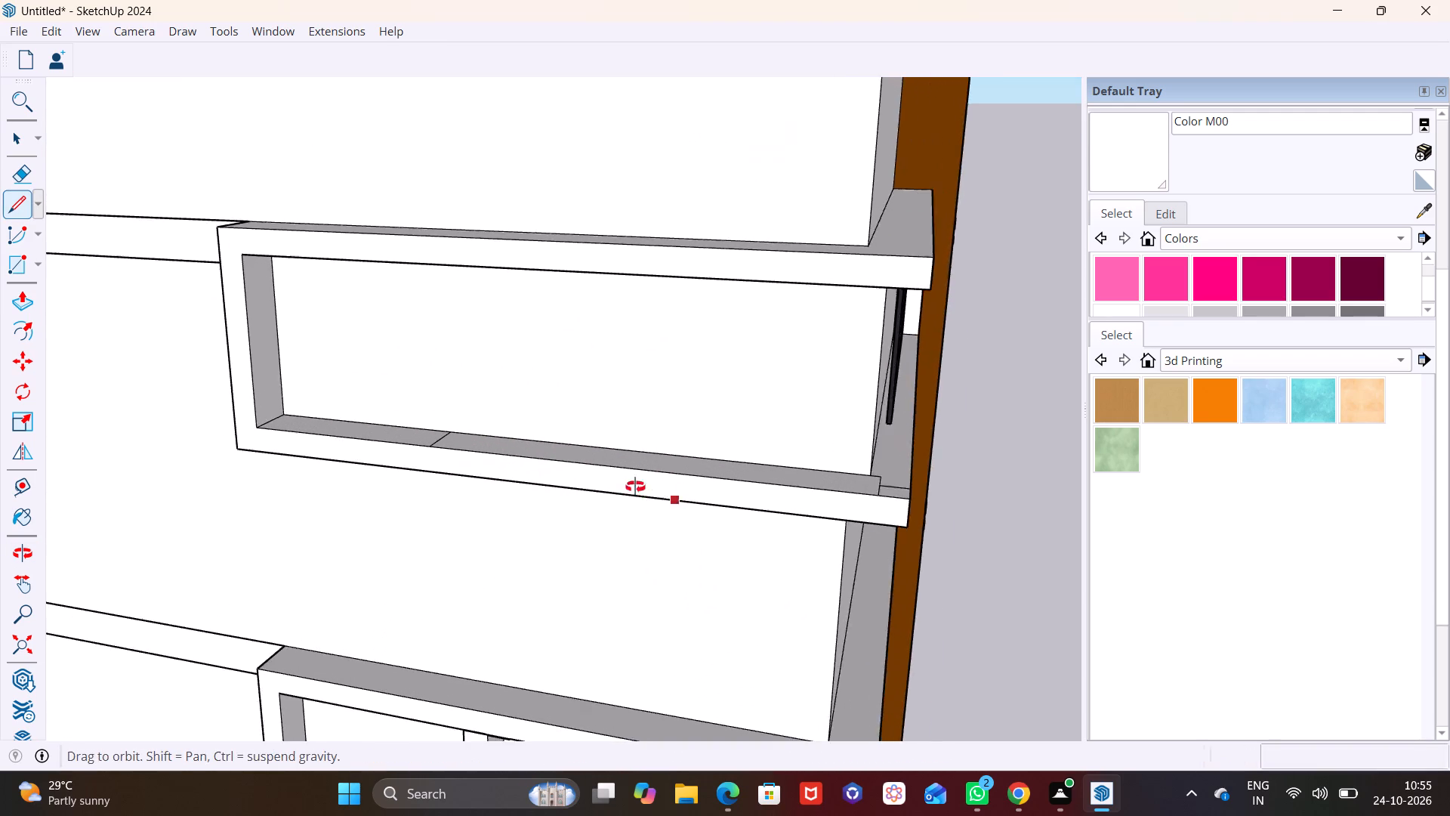
pyautogui.moveTo(635, 487); pyautogui.dragTo(400, 454, button='middle')
pyautogui.scroll(-12, 500, 456)
pyautogui.moveTo(538, 447); pyautogui.dragTo(551, 394, button='middle')
pyautogui.click(32, 202)
pyautogui.moveTo(583, 654); pyautogui.dragTo(578, 572, button='middle')
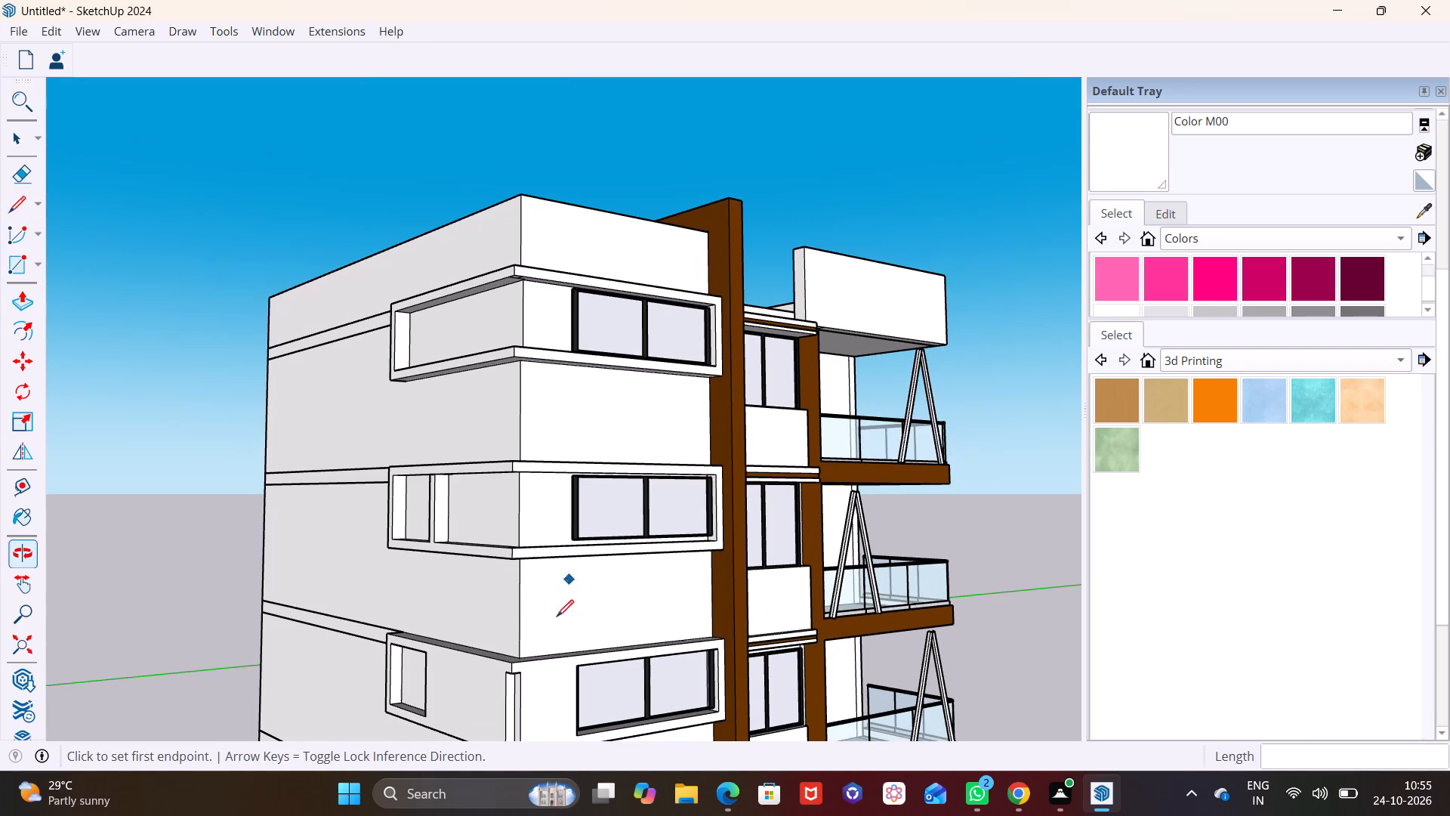
pyautogui.keyDown('shift'); pyautogui.moveTo(575, 338); pyautogui.dragTo(574, 338, button='middle'); pyautogui.keyUp('shift')
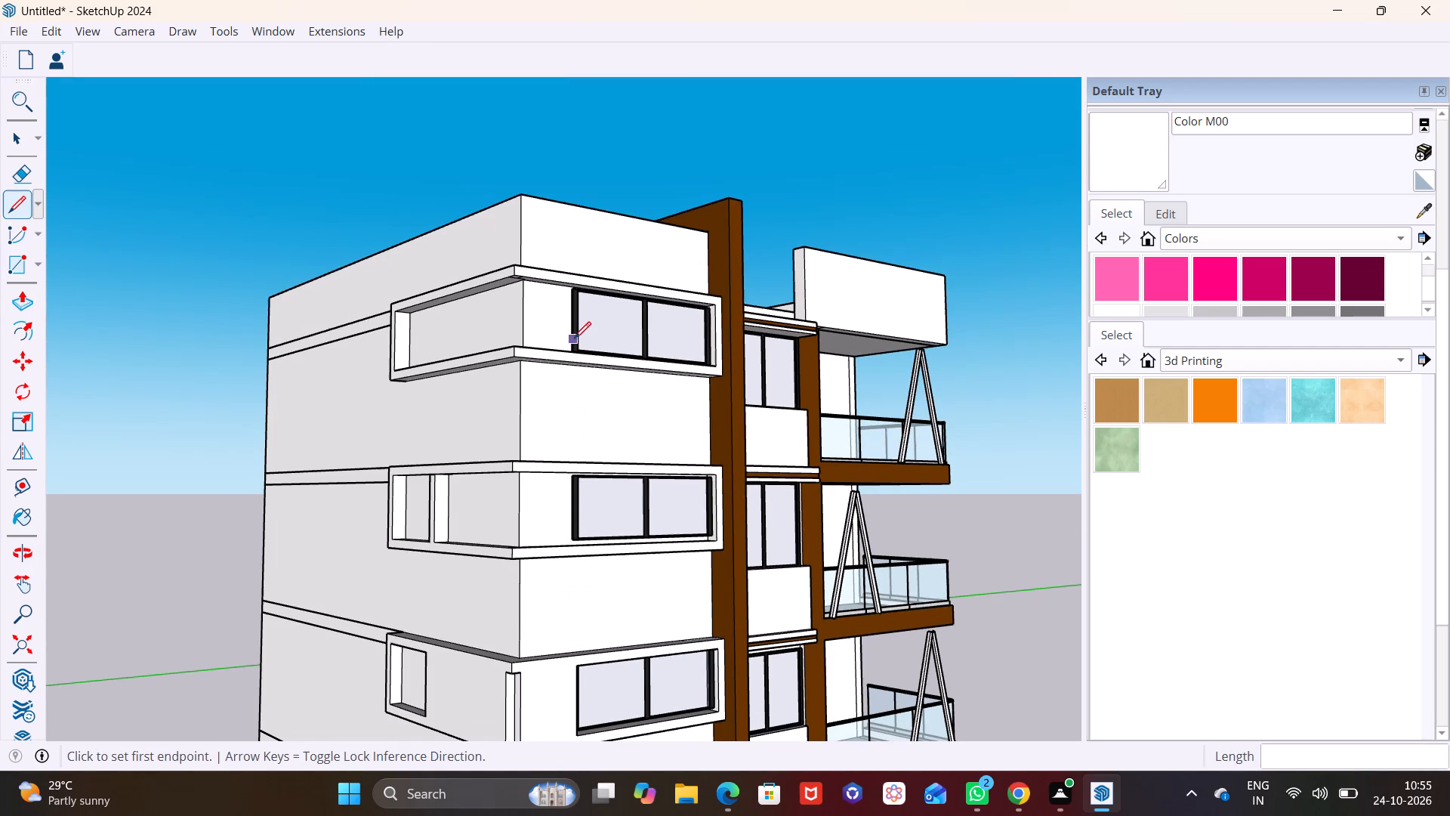
pyautogui.keyDown('shift'); pyautogui.moveTo(574, 338); pyautogui.dragTo(557, 474, button='middle'); pyautogui.keyUp('shift')
pyautogui.moveTo(557, 460); pyautogui.dragTo(549, 567, button='middle')
pyautogui.scroll(6, 545, 529)
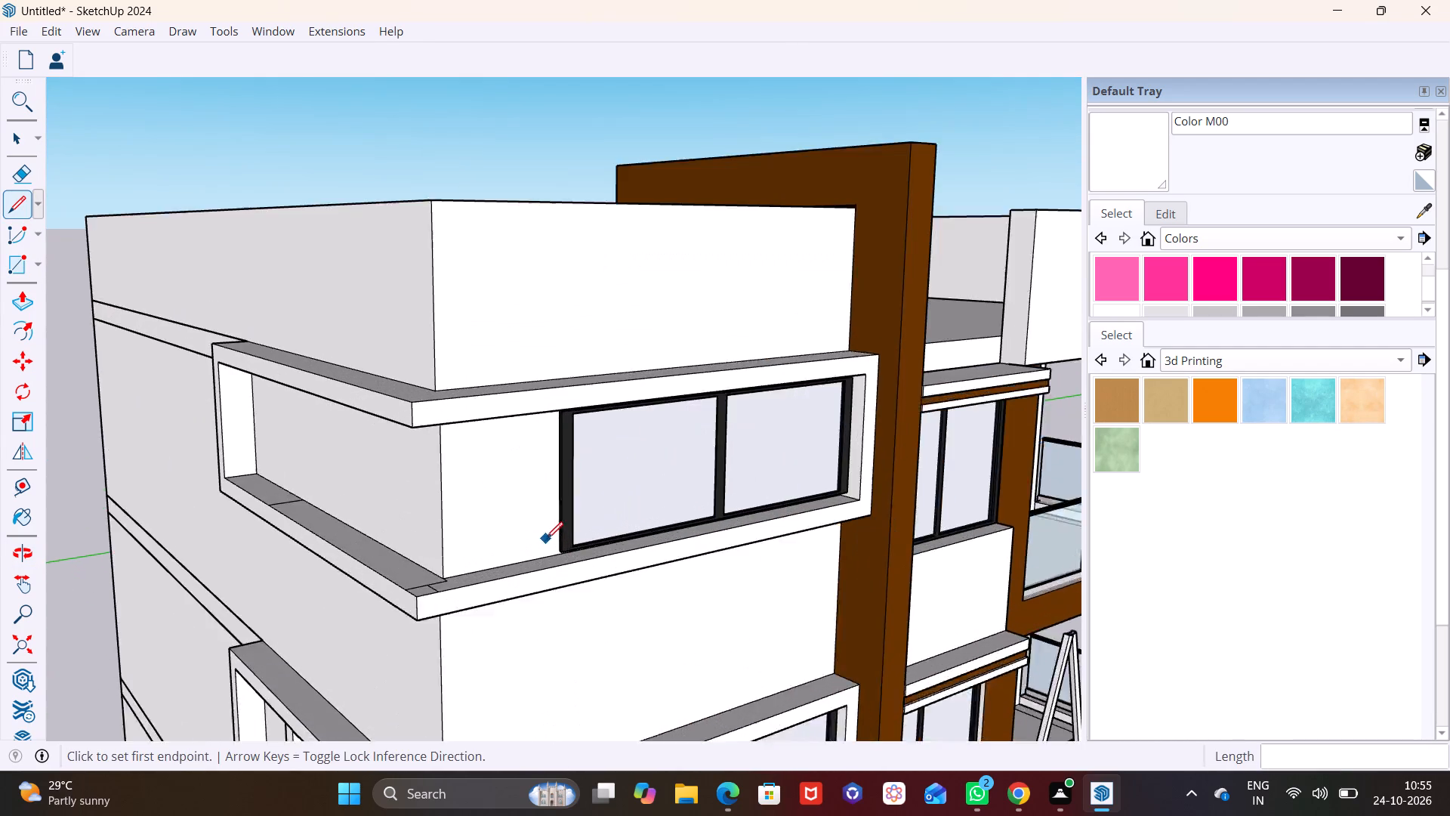
pyautogui.scroll(9, 546, 539)
pyautogui.click(569, 569)
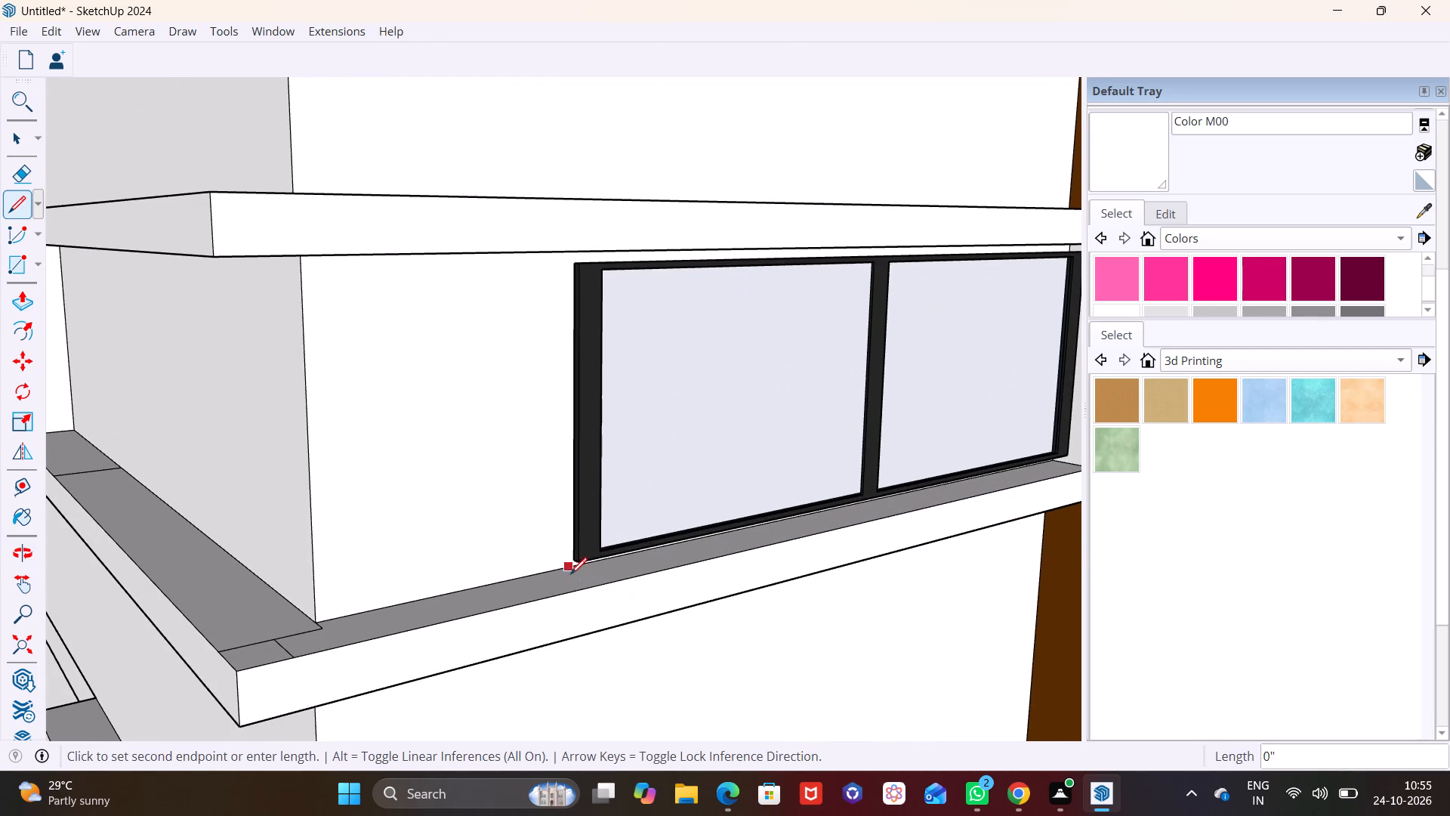
pyautogui.click(600, 589)
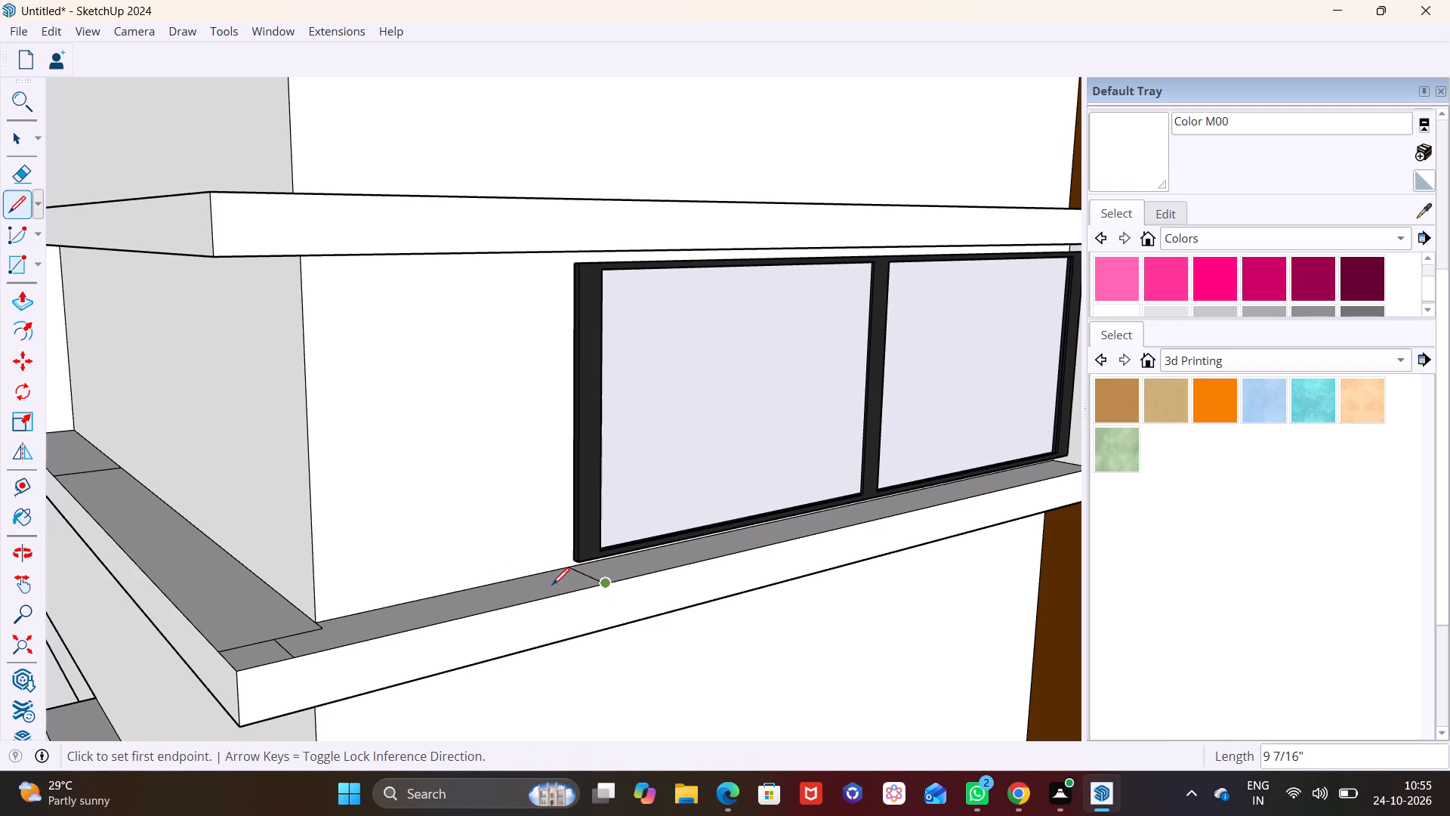
# Extrude the front ledge section between the corner and the window up 4' 1/4" to the top of the top-floor recess.
pyautogui.press('space')
pyautogui.click(498, 592)
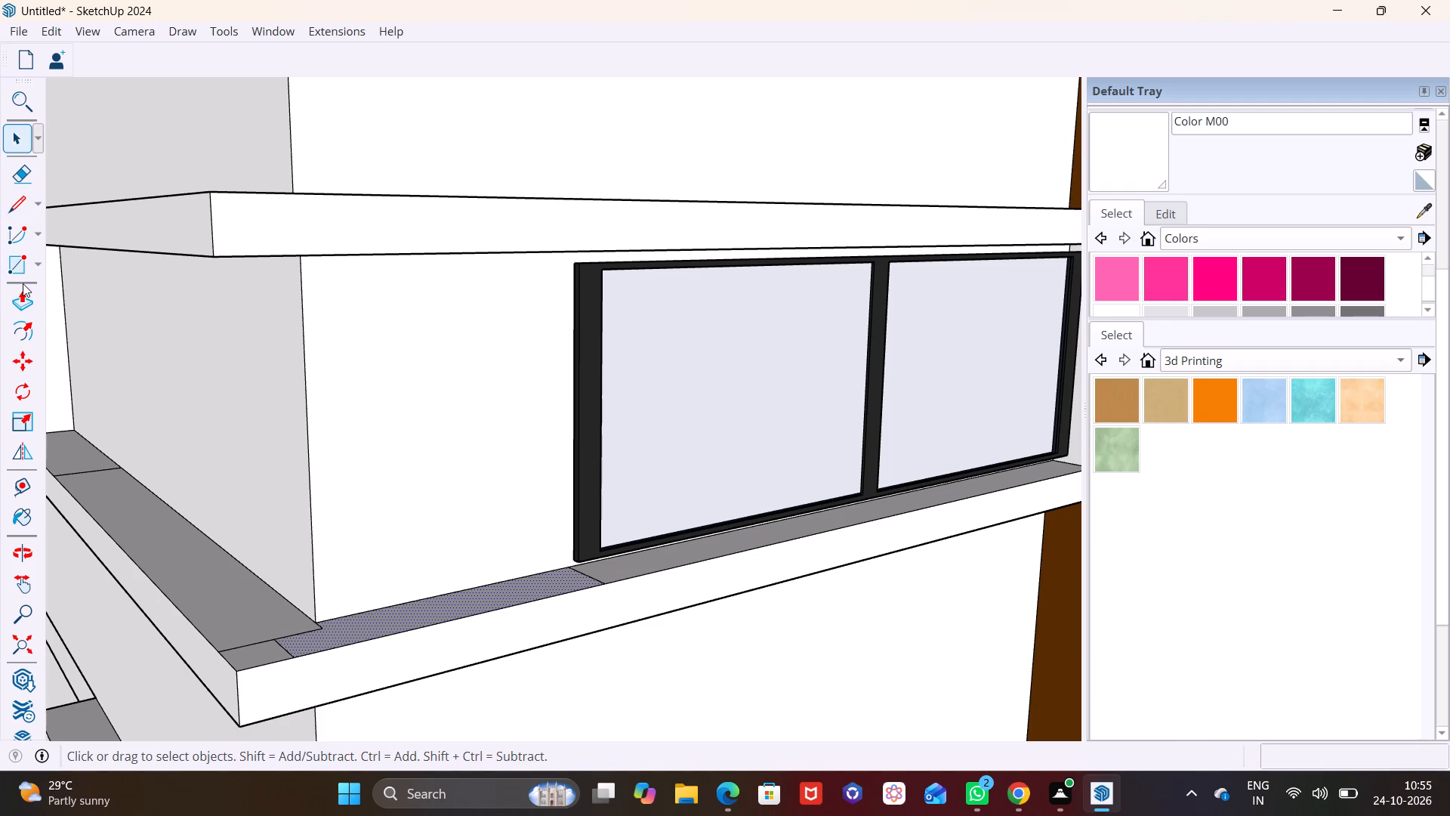
pyautogui.click(22, 293)
pyautogui.click(407, 607)
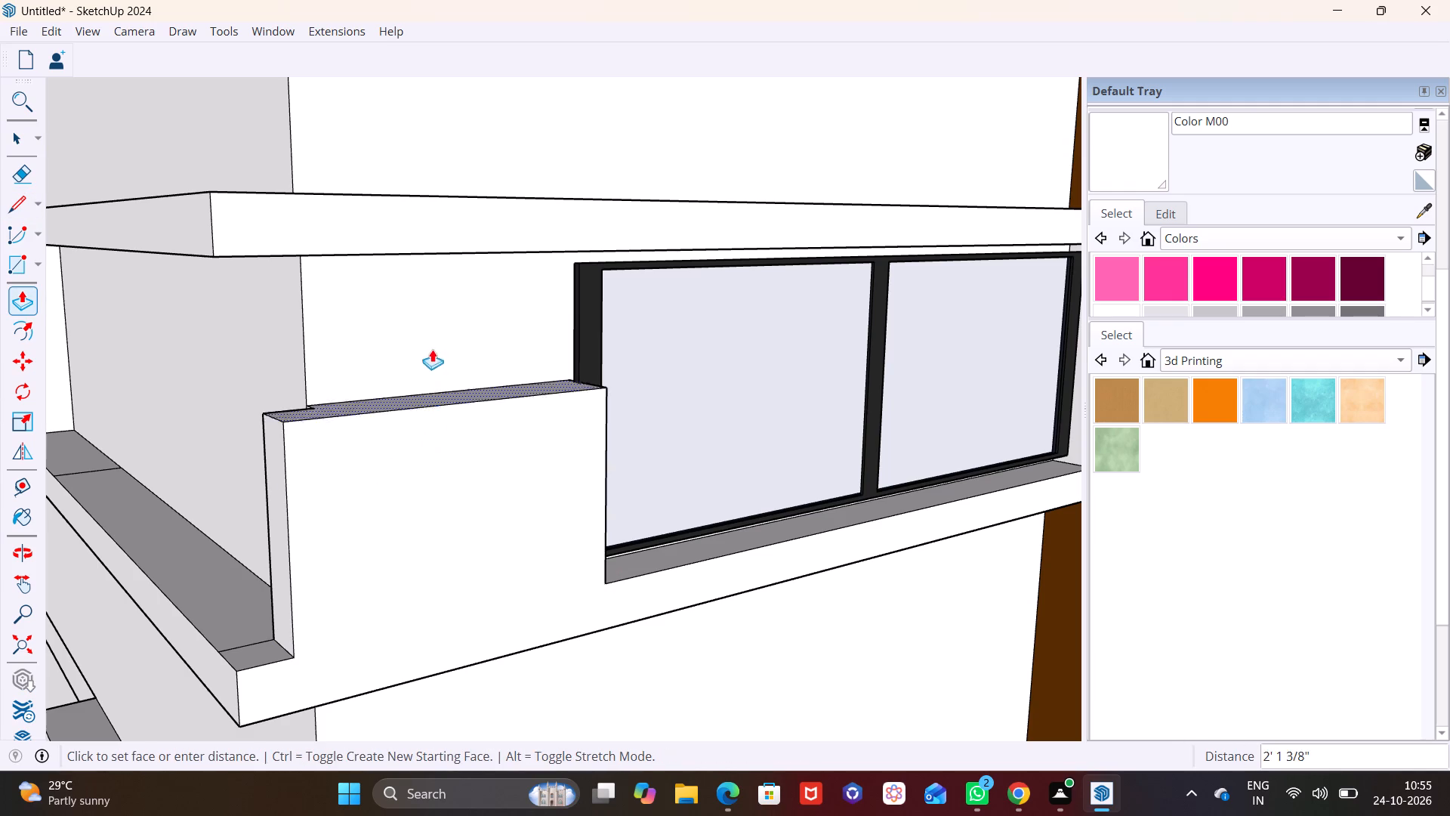
pyautogui.click(417, 246)
# Extrude the top-floor recess's corner-side ledge section and the small corner ledge face up 4' 1/4" to close the corner.
pyautogui.scroll(-3, 215, 471)
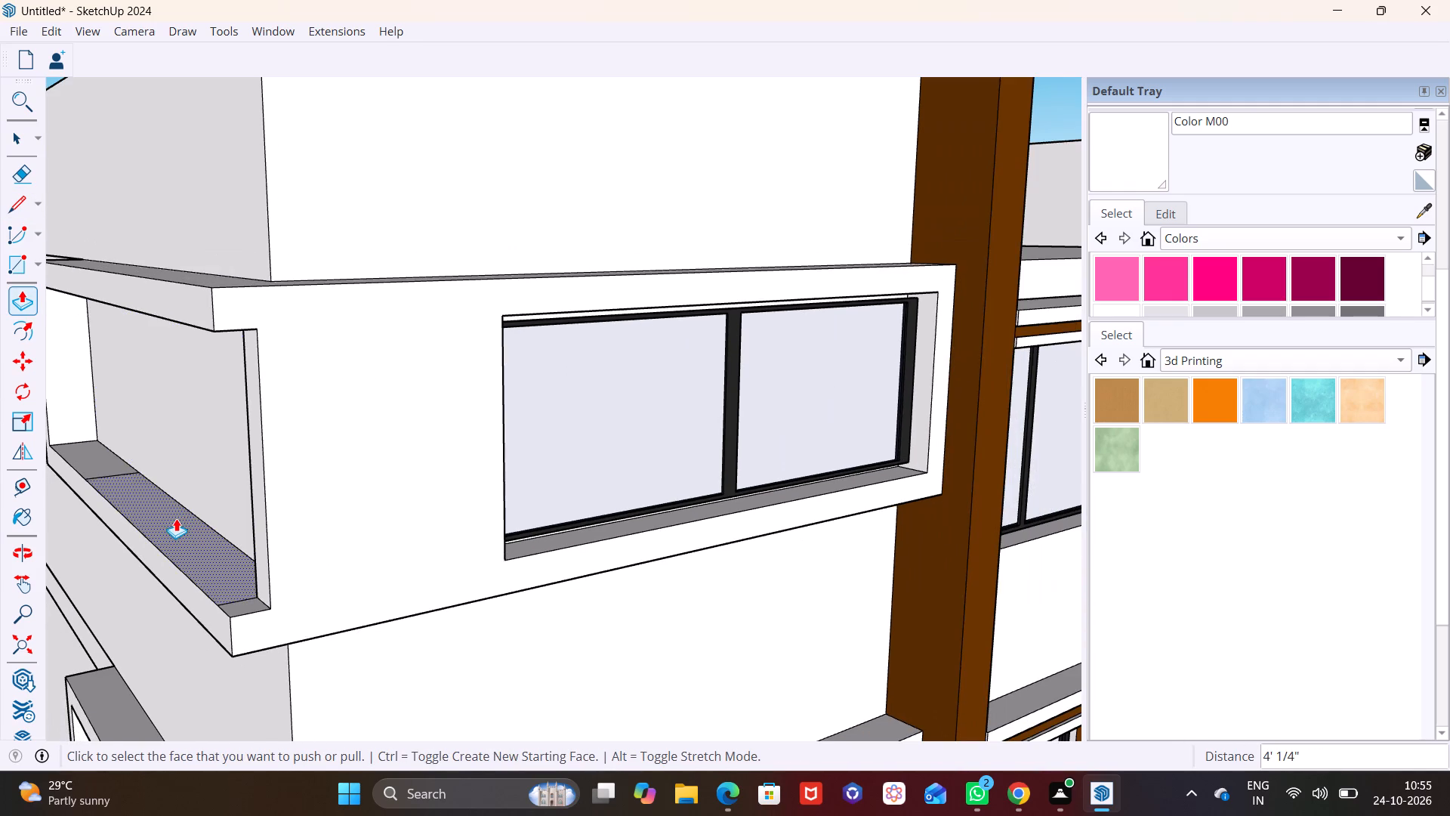
pyautogui.click(176, 518)
pyautogui.click(205, 301)
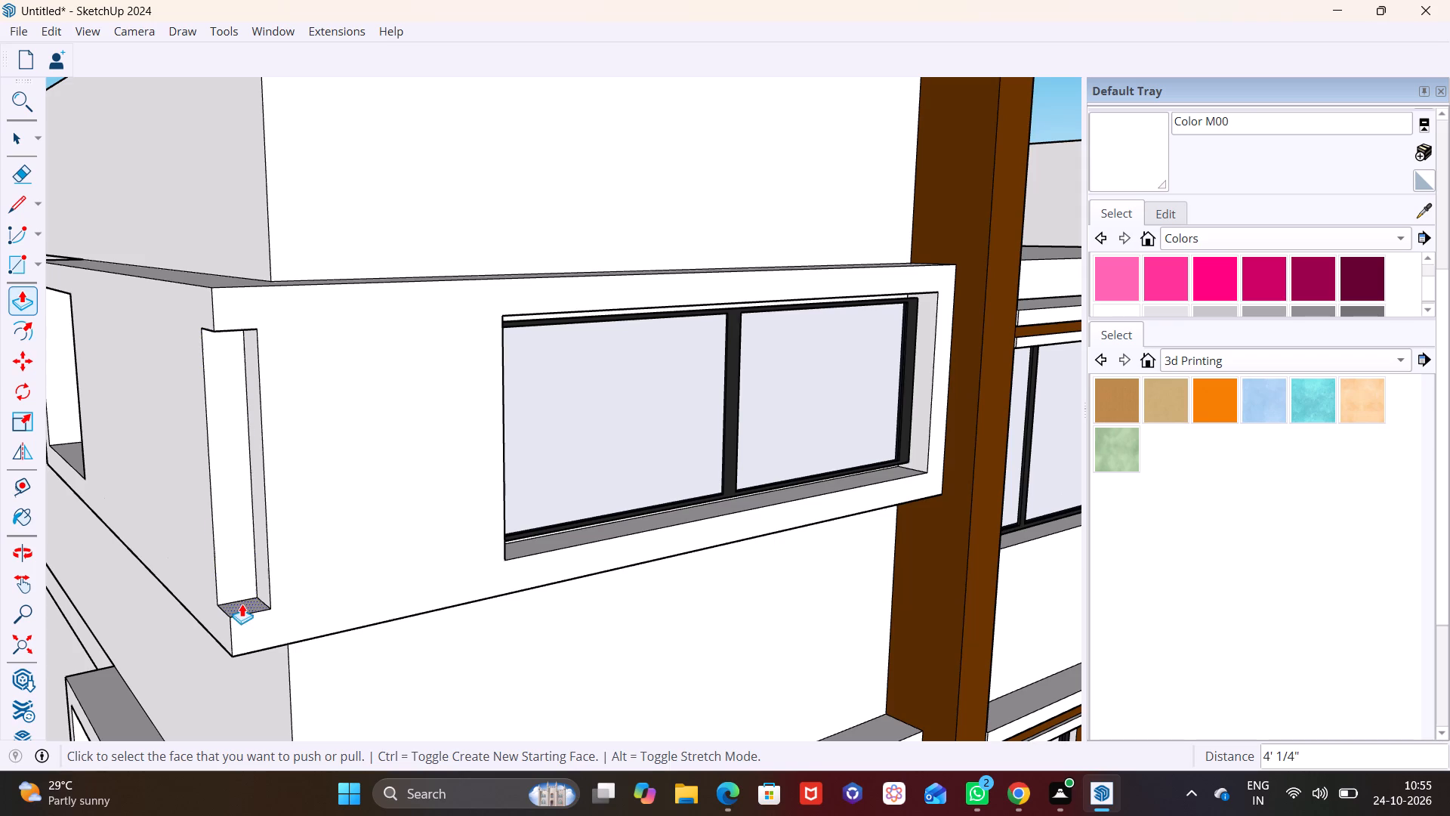
pyautogui.click(242, 604)
pyautogui.click(245, 318)
# Extrude the small ledge face at the second recess's corner up to the recess top to fill the gap.
pyautogui.scroll(-4, 243, 487)
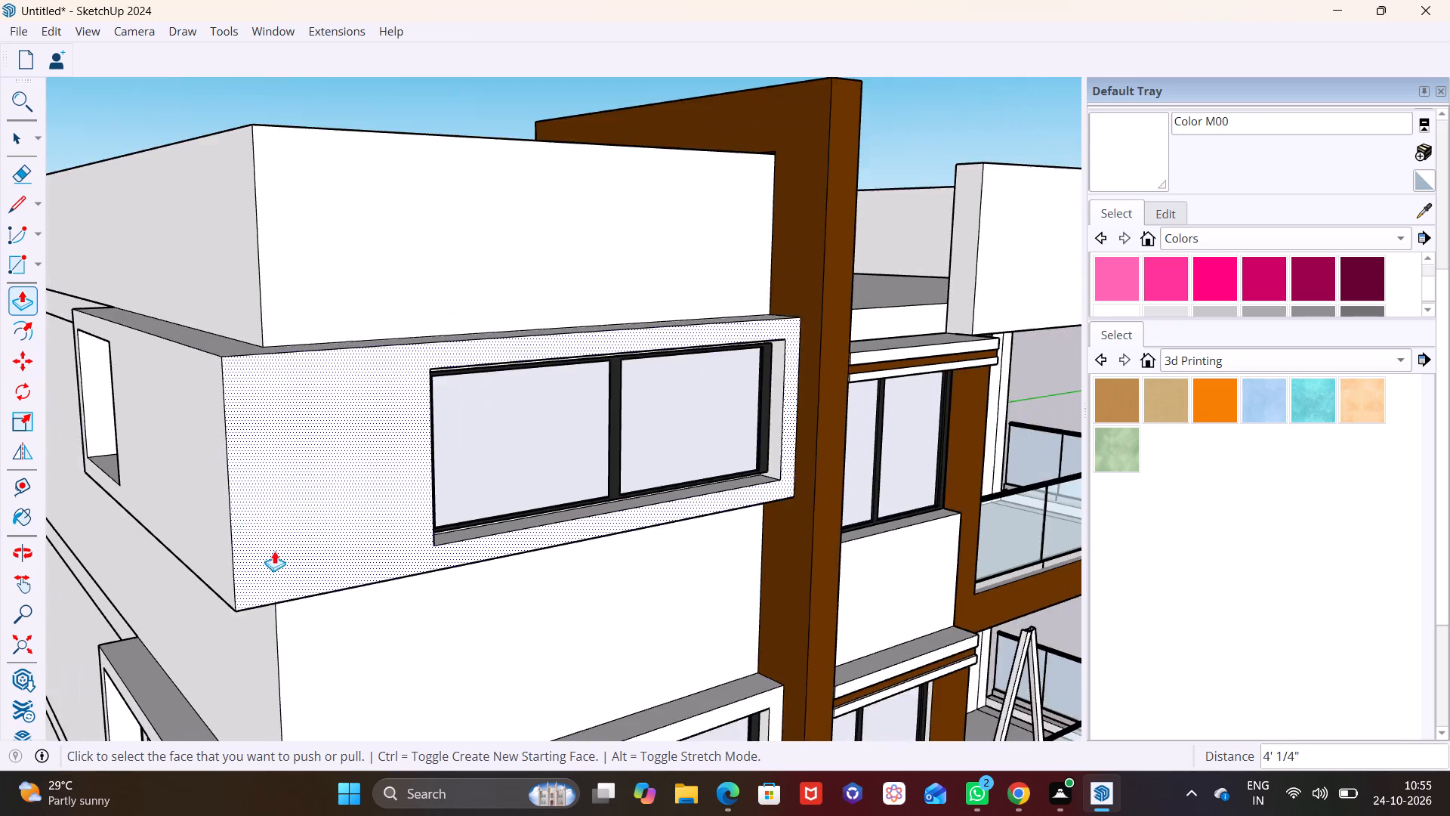
pyautogui.scroll(-4, 274, 551)
pyautogui.moveTo(322, 602); pyautogui.dragTo(463, 271, button='middle')
pyautogui.scroll(3, 446, 548)
pyautogui.moveTo(439, 607); pyautogui.dragTo(518, 346, button='middle')
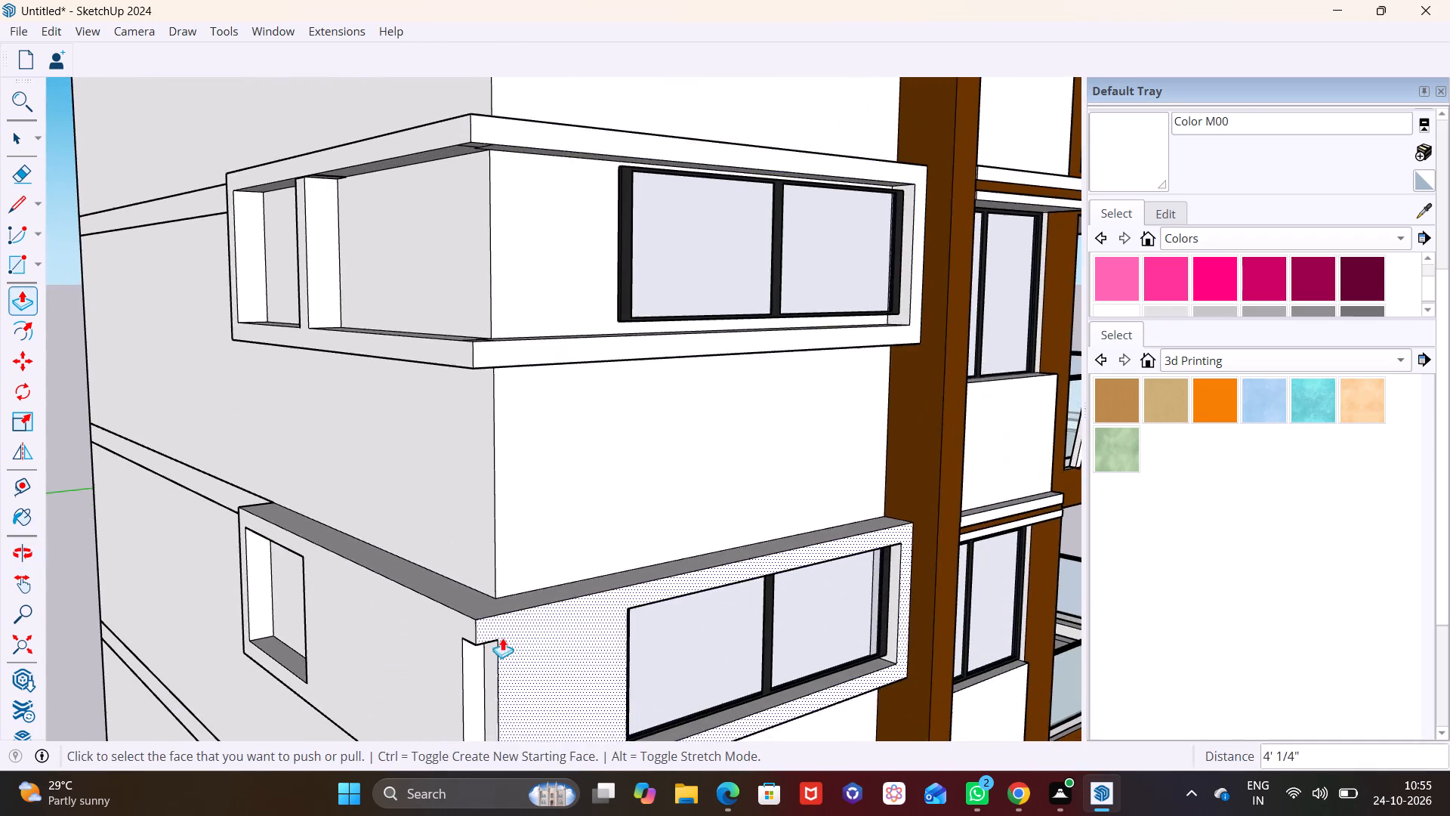
pyautogui.scroll(2, 498, 657)
pyautogui.keyDown('shift'); pyautogui.moveTo(496, 653); pyautogui.dragTo(532, 395, button='middle'); pyautogui.keyUp('shift')
pyautogui.click(514, 579)
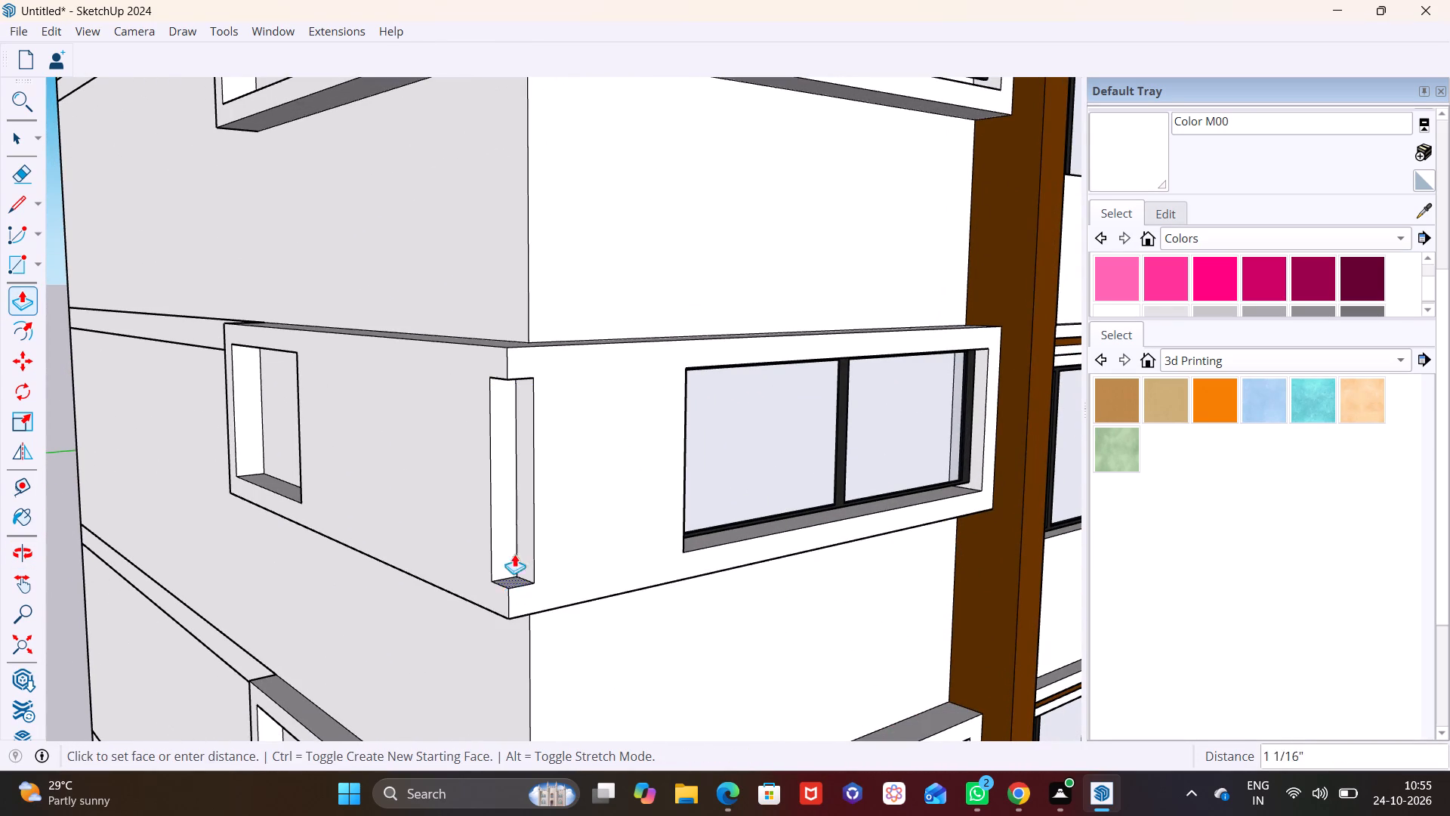
pyautogui.click(535, 361)
pyautogui.scroll(-8, 420, 419)
pyautogui.press('space')
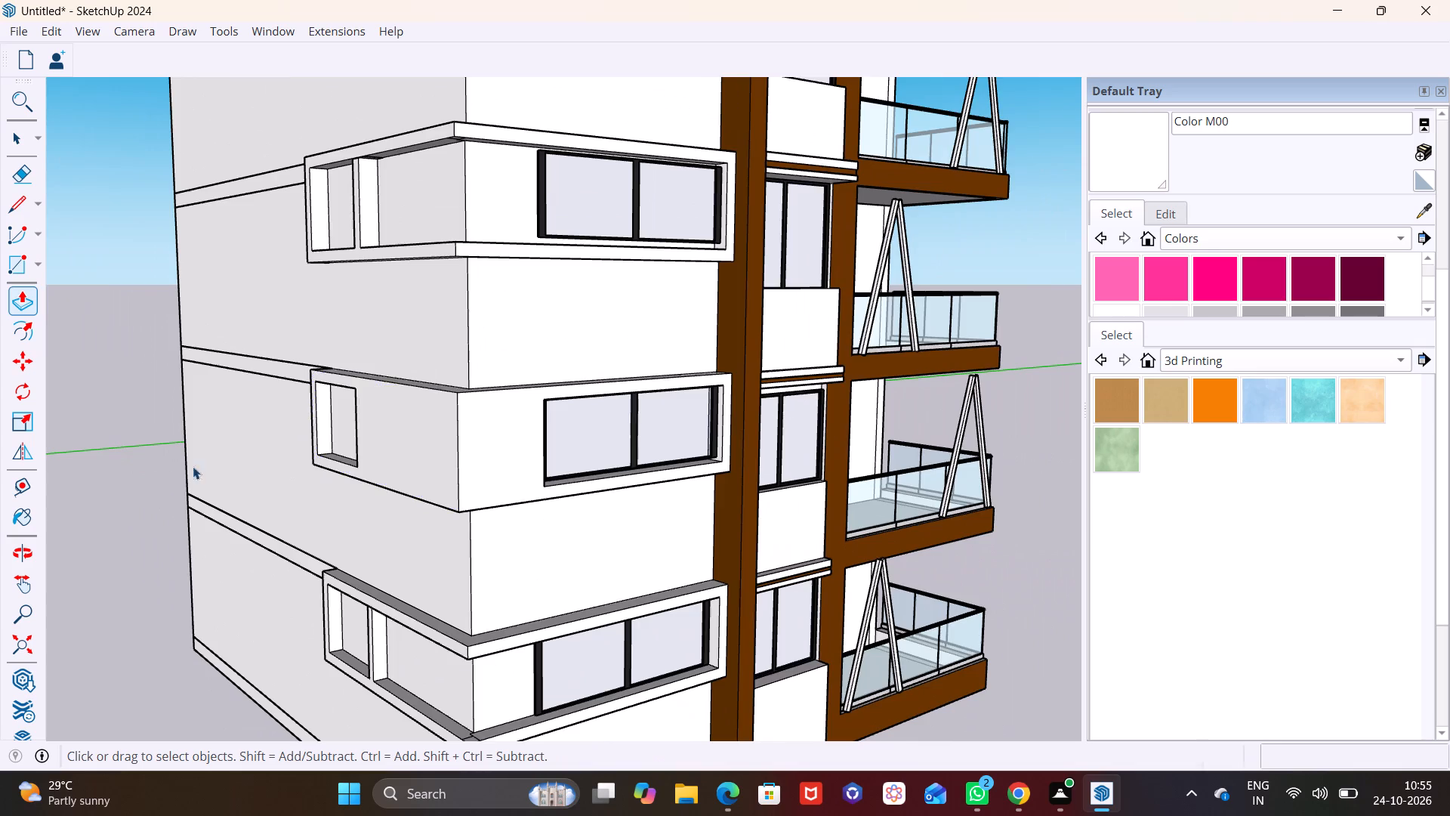
# Examine the building's corner recesses and side facade across all four storeys from several angles.
pyautogui.scroll(-7, 153, 453)
pyautogui.moveTo(309, 485); pyautogui.dragTo(412, 465, button='middle')
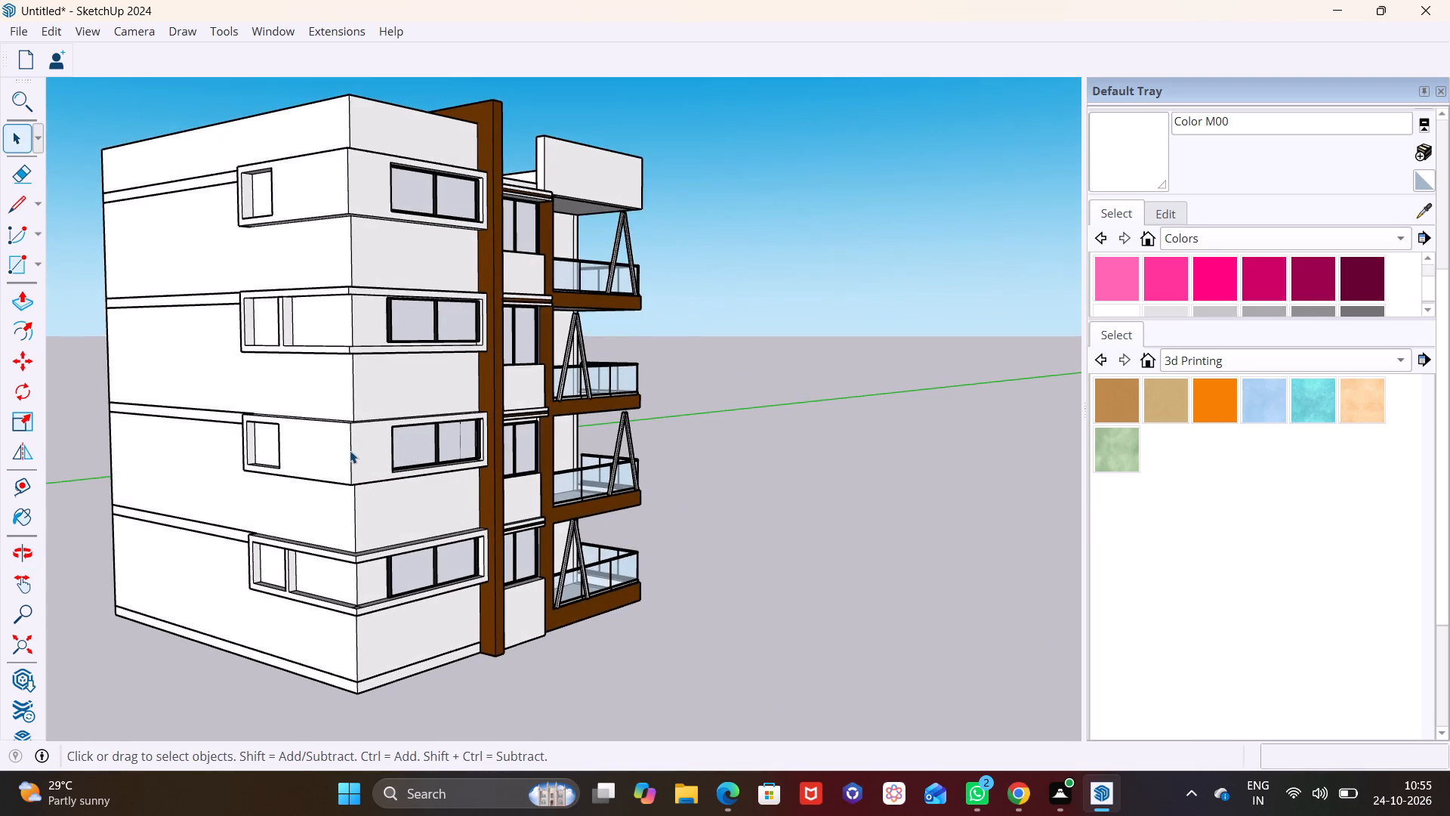
pyautogui.scroll(-2, 350, 450)
pyautogui.keyDown('shift'); pyautogui.moveTo(362, 454); pyautogui.dragTo(599, 504, button='middle'); pyautogui.keyUp('shift')
pyautogui.moveTo(628, 536); pyautogui.dragTo(564, 515, button='middle')
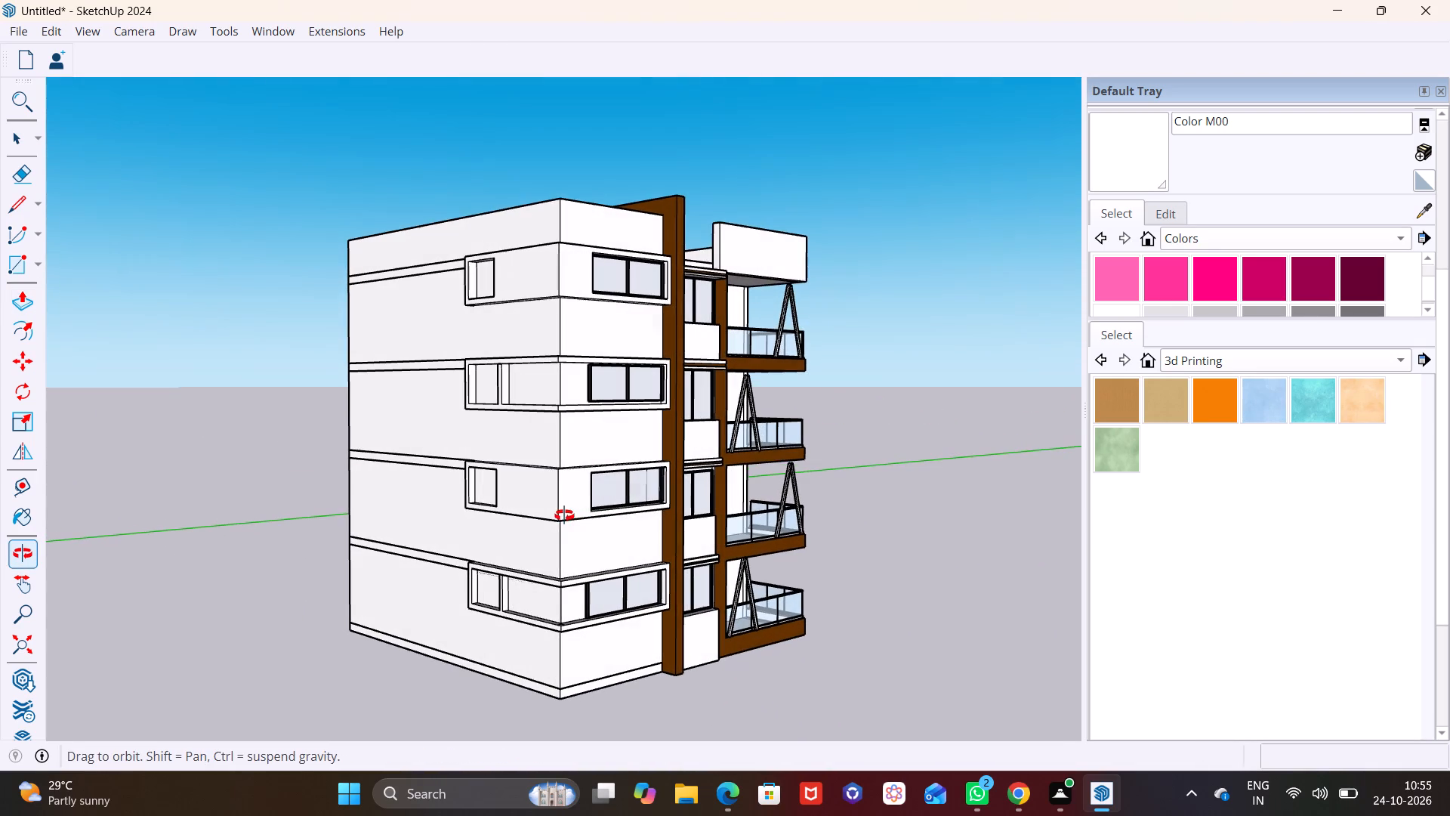
pyautogui.moveTo(564, 515); pyautogui.dragTo(569, 516, button='middle')
pyautogui.scroll(4, 575, 416)
pyautogui.keyDown('shift'); pyautogui.moveTo(552, 471); pyautogui.dragTo(535, 467, button='middle'); pyautogui.keyUp('shift')
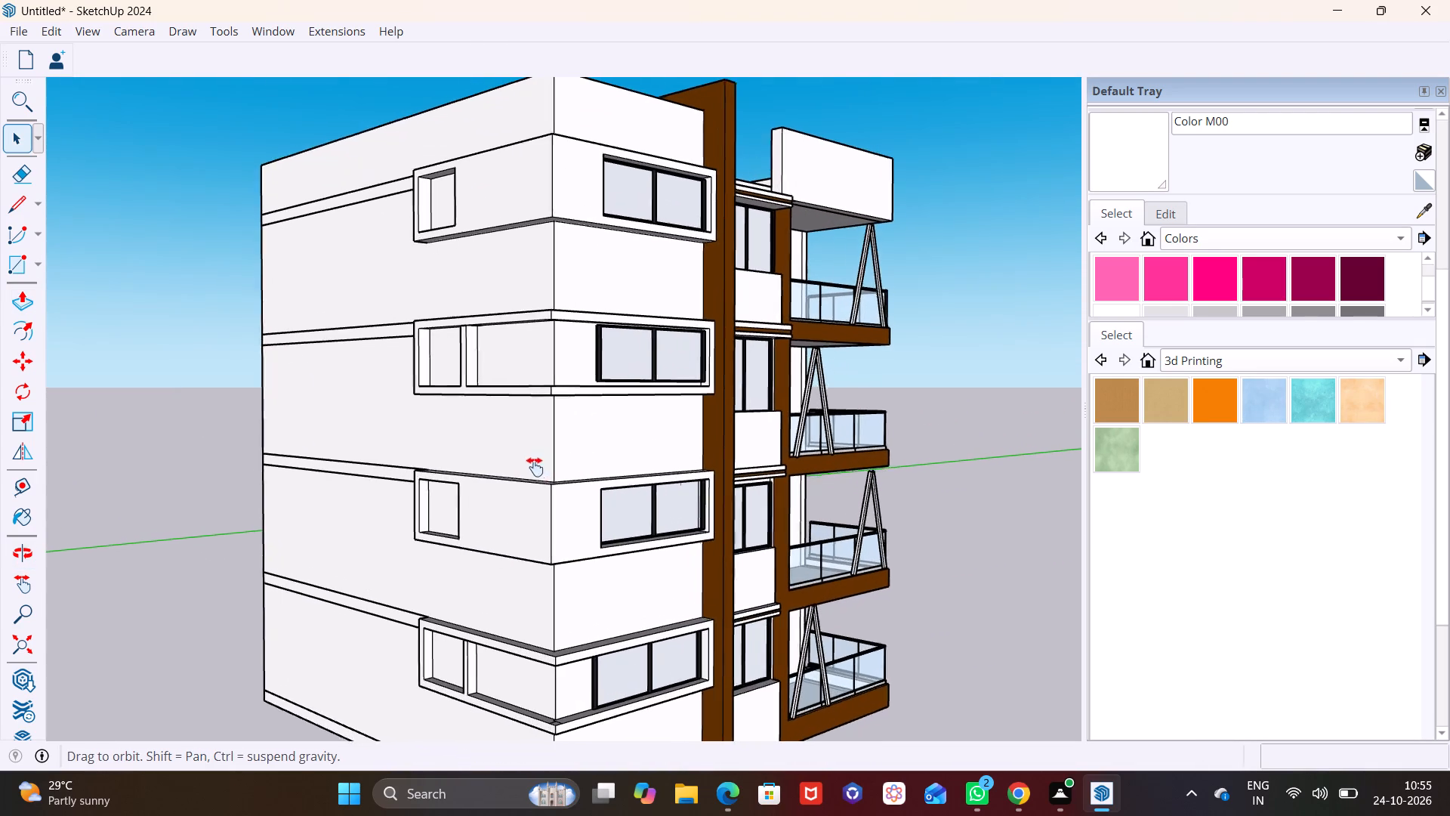
pyautogui.keyDown('shift'); pyautogui.moveTo(535, 467); pyautogui.dragTo(517, 462, button='middle'); pyautogui.keyUp('shift')
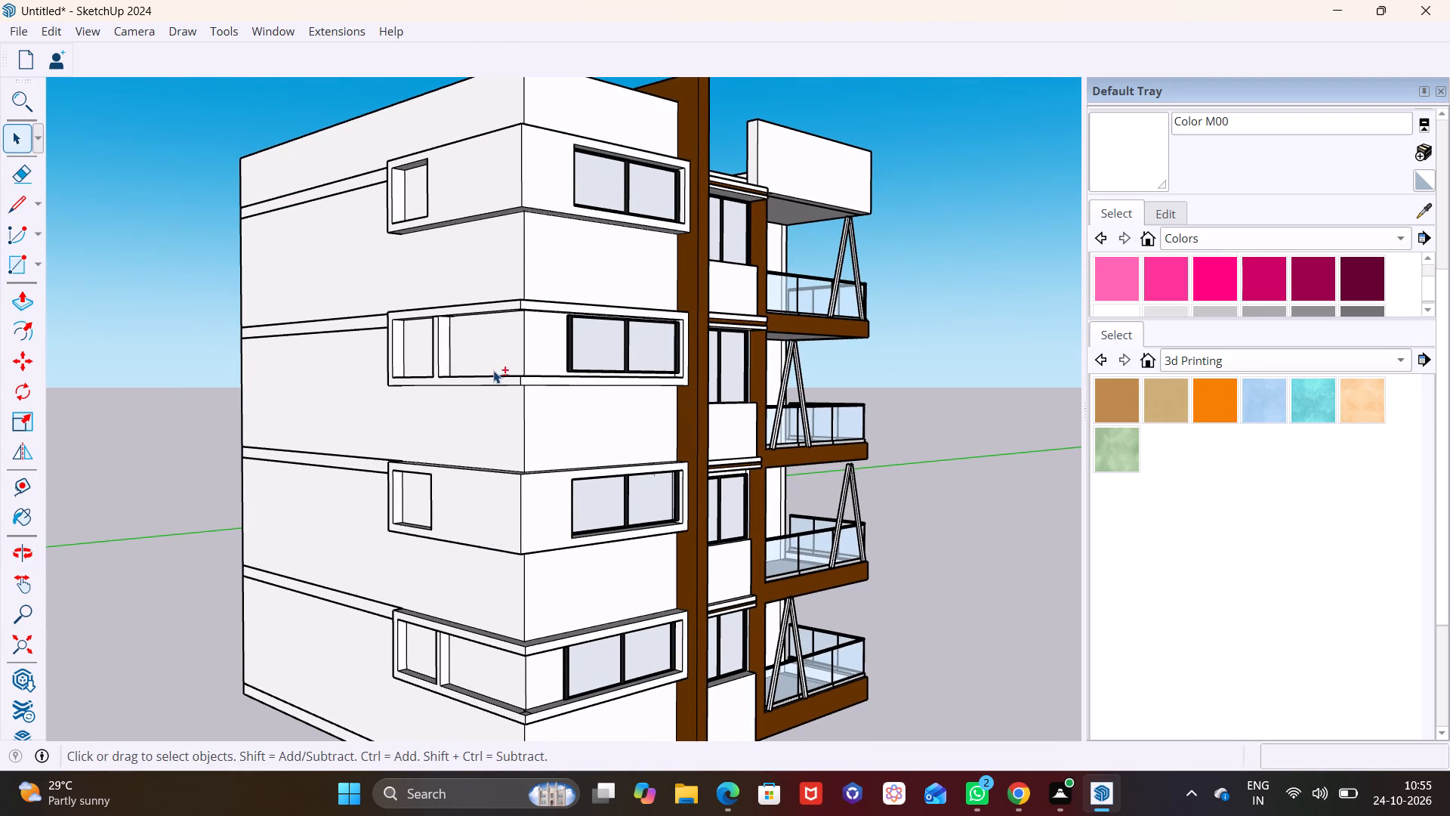
pyautogui.keyDown('shift'); pyautogui.moveTo(490, 376); pyautogui.dragTo(628, 354, button='middle'); pyautogui.keyUp('shift')
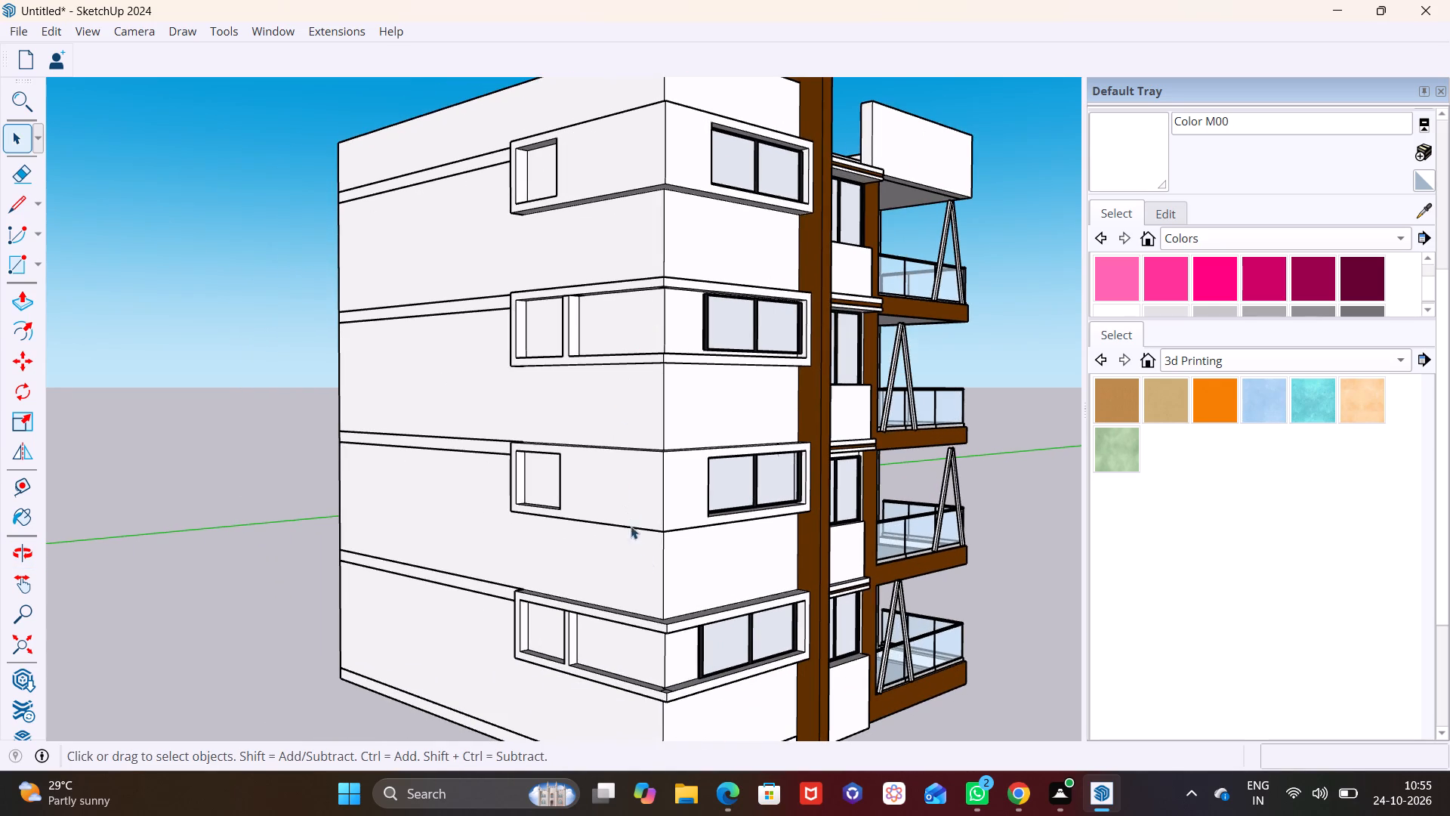
pyautogui.scroll(-5, 644, 560)
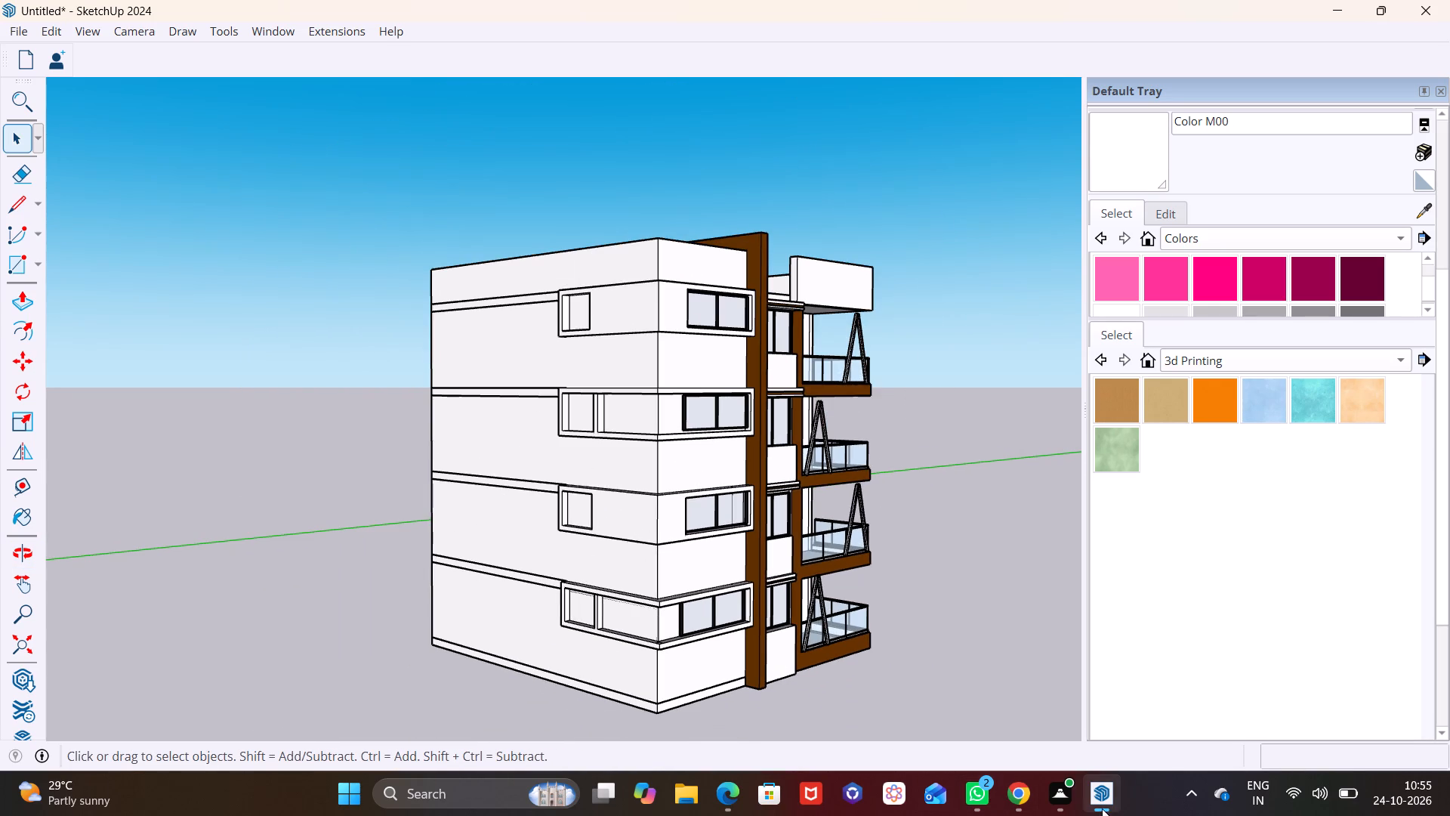
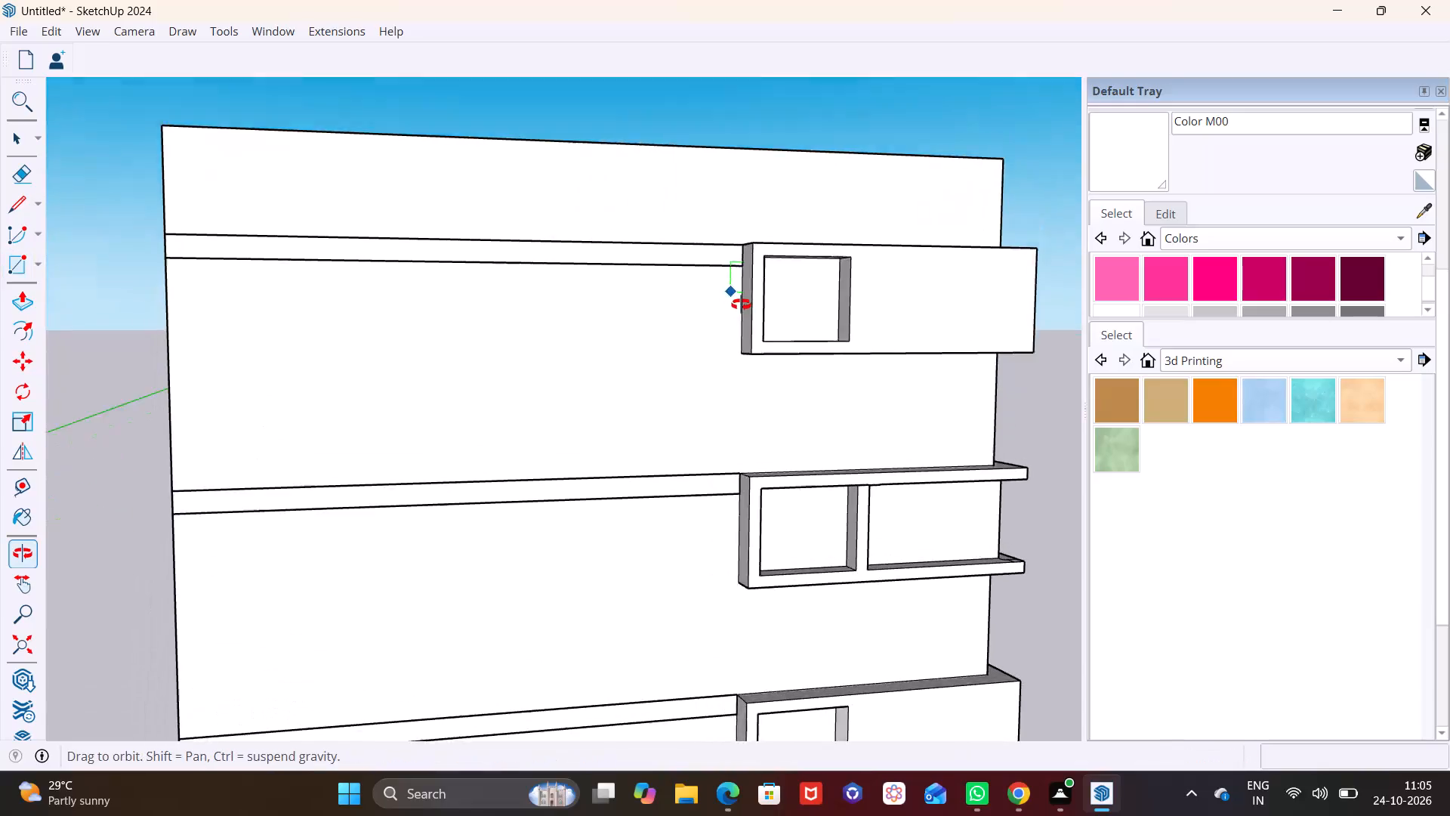
# Draw a rectangle about 7' by 4' on the parapet wall, beside the upper corner of the topmost window box.
pyautogui.click(787, 319)
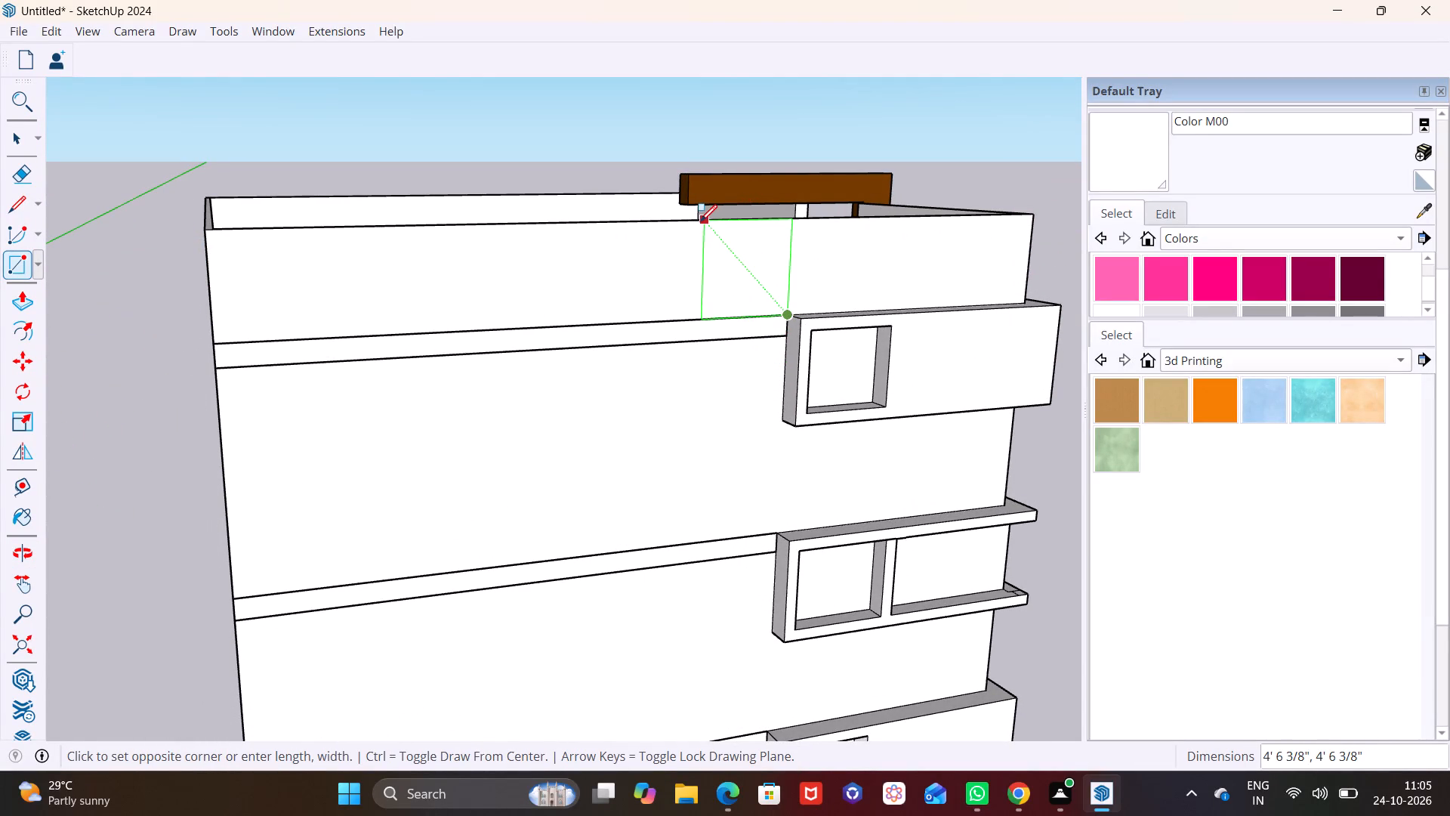
pyautogui.click(649, 224)
# Push/Pull the new rectangle on the parapet outward from the wall to make a projecting box.
pyautogui.moveTo(716, 305); pyautogui.dragTo(417, 308, button='middle')
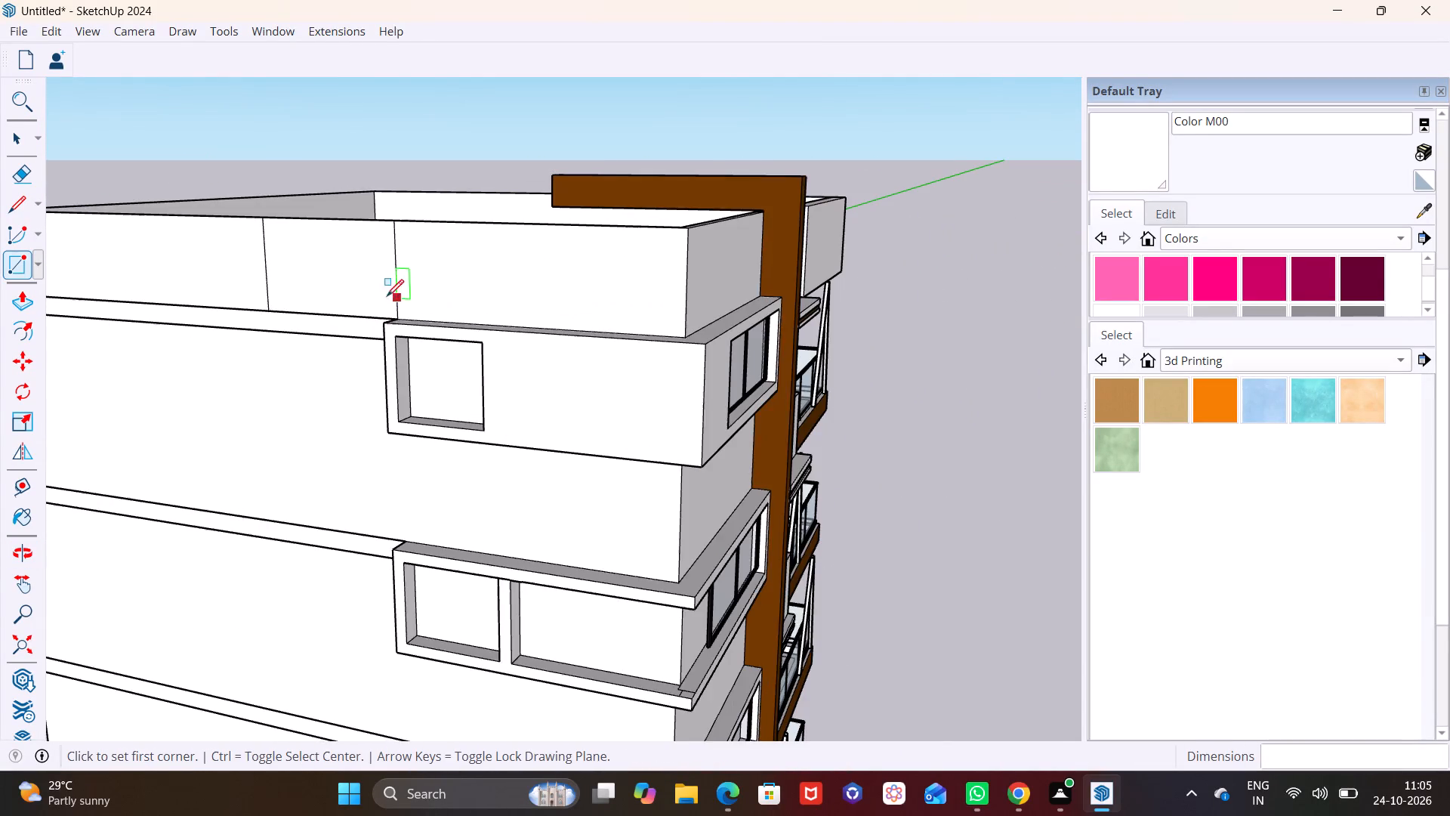
pyautogui.scroll(-2, 366, 289)
pyautogui.press('space')
pyautogui.click(313, 269)
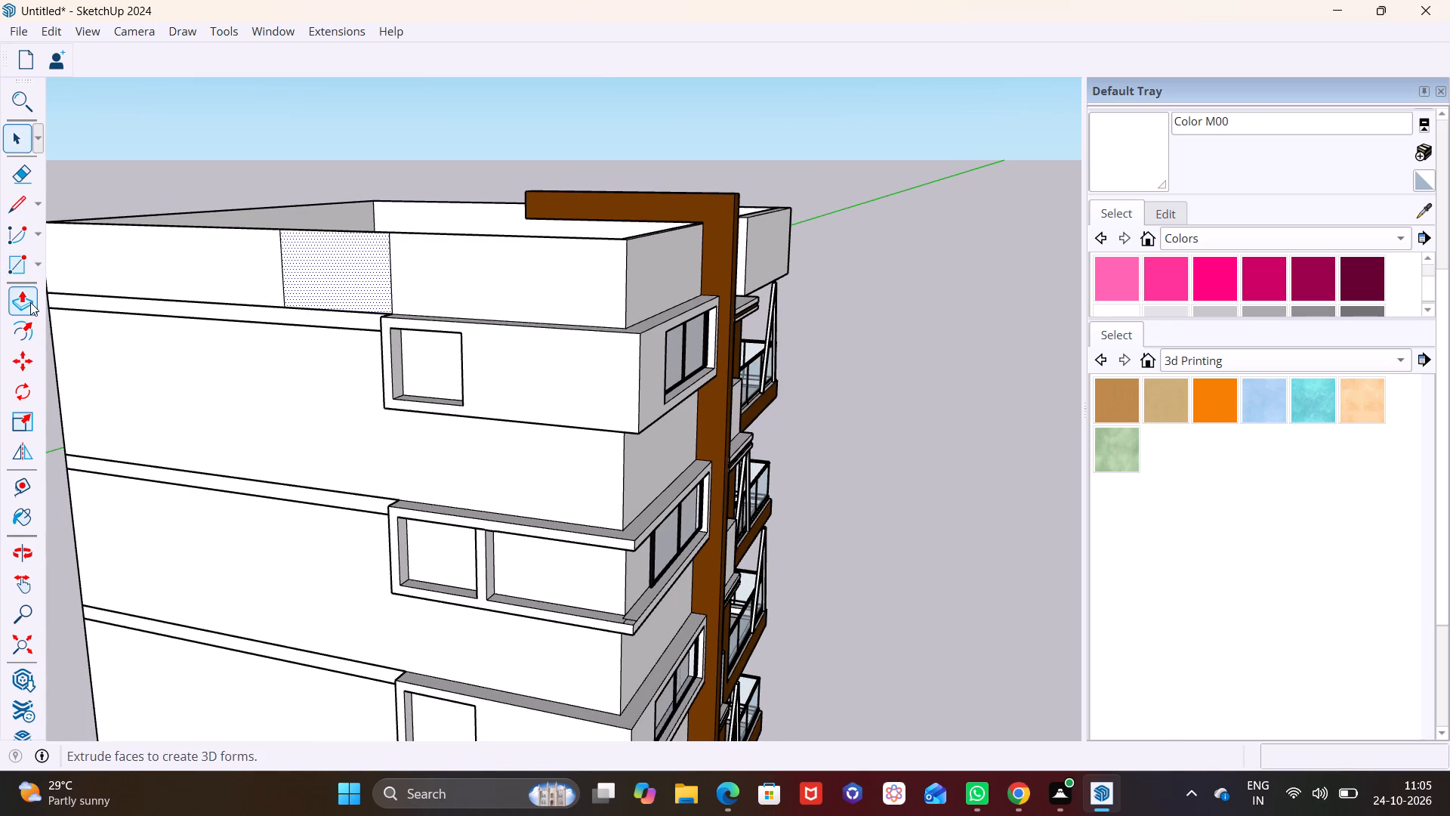
pyautogui.click(30, 302)
pyautogui.click(350, 264)
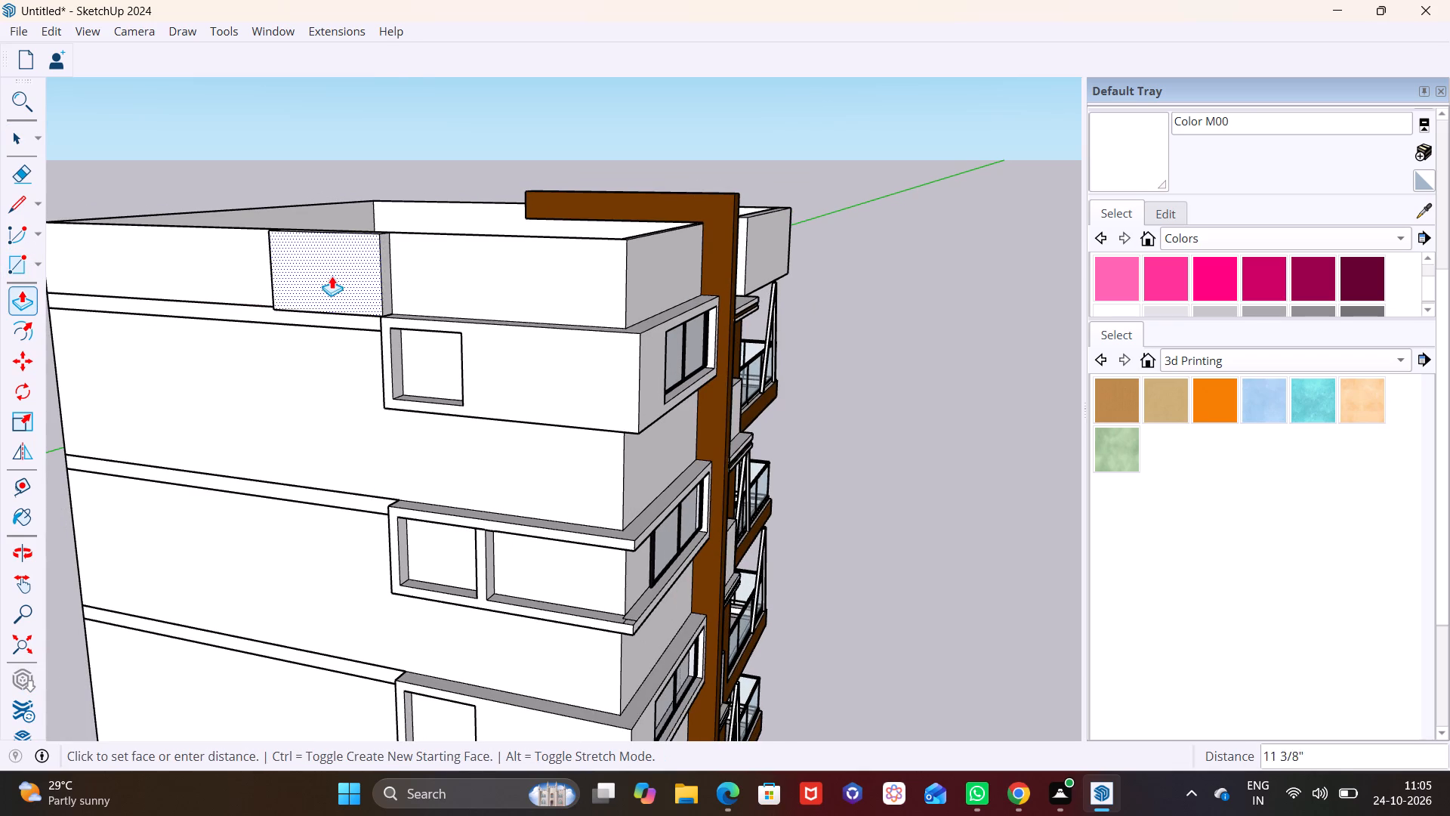
pyautogui.click(316, 278)
# Pull the underside of the projecting parapet box down 1'.
pyautogui.moveTo(349, 277); pyautogui.dragTo(405, 168, button='middle')
pyautogui.scroll(1, 358, 259)
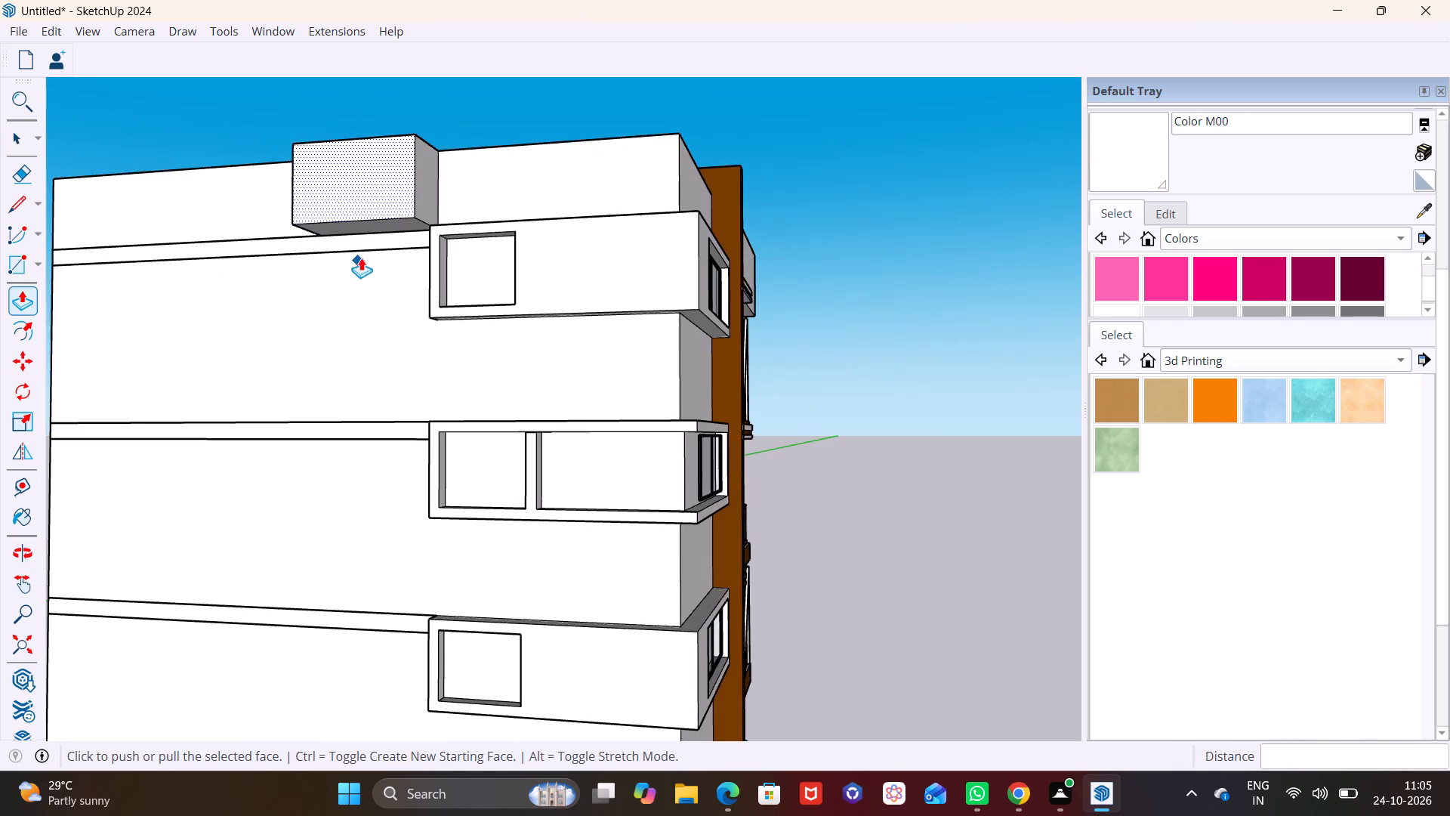
pyautogui.scroll(-8, 366, 254)
pyautogui.click(20, 139)
pyautogui.moveTo(353, 257); pyautogui.dragTo(391, 196, button='middle')
pyautogui.click(382, 221)
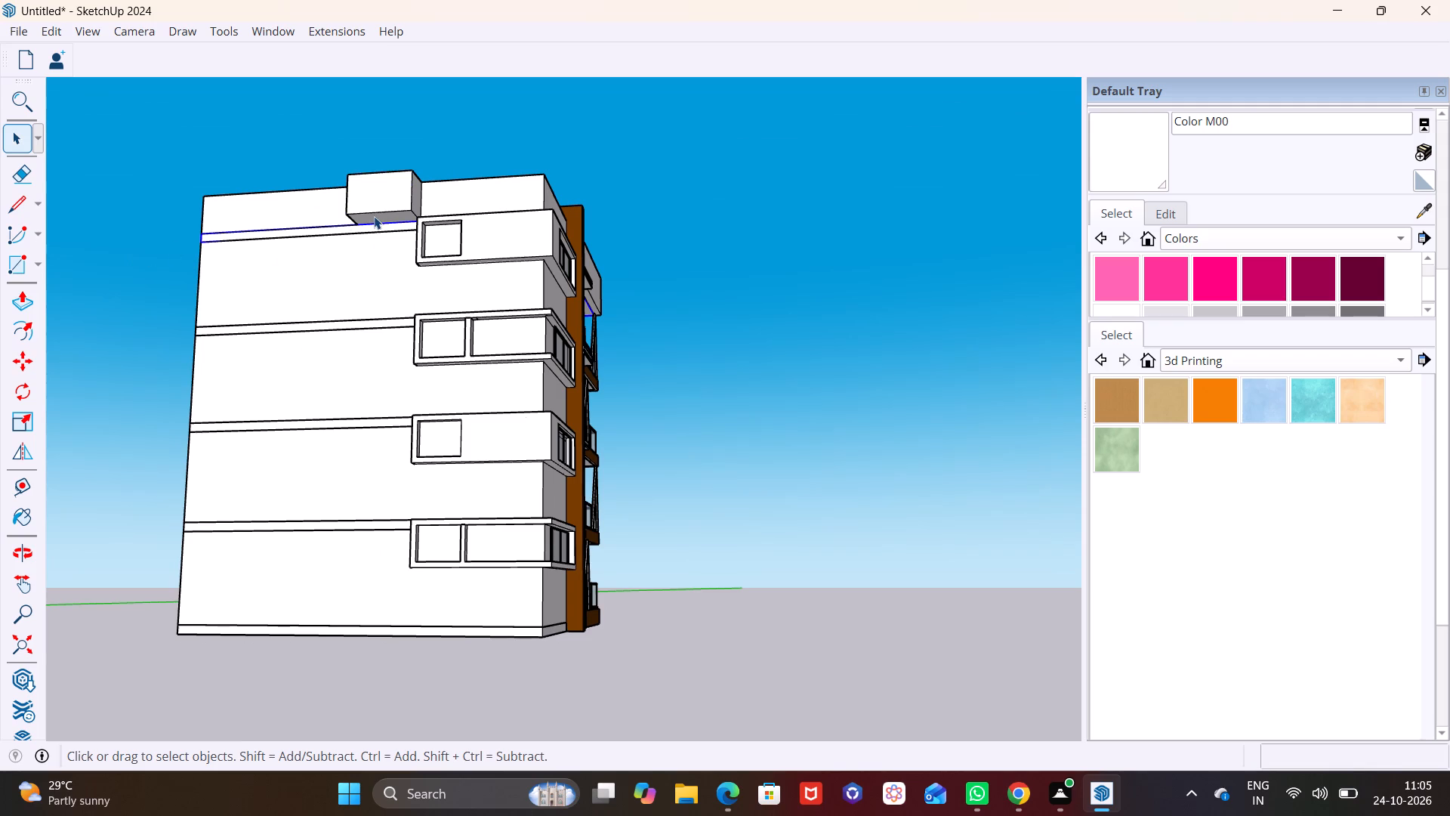
pyautogui.click(374, 216)
pyautogui.scroll(4, 454, 212)
pyautogui.click(351, 219)
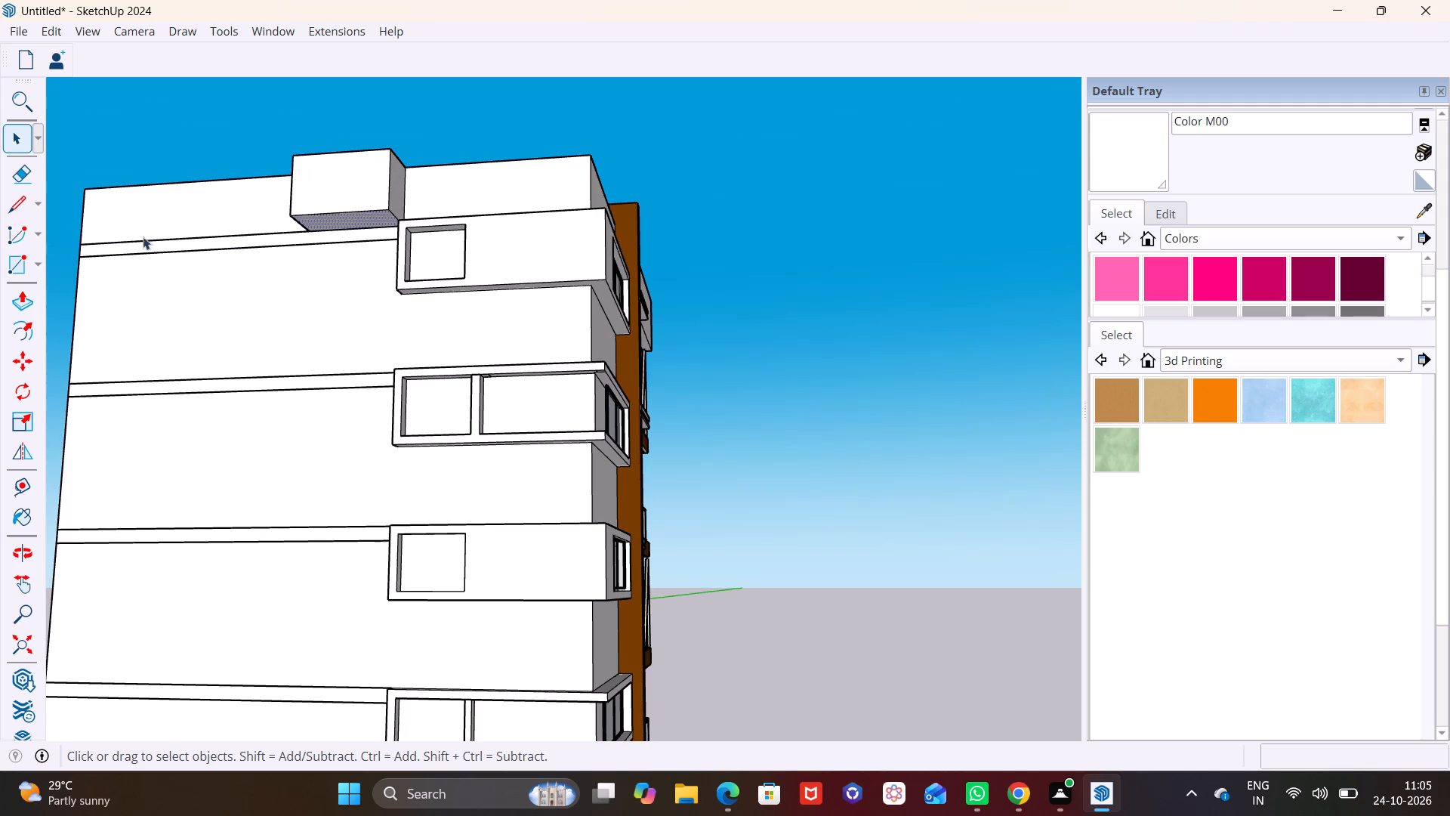
pyautogui.moveTo(13, 298); pyautogui.dragTo(22, 298)
pyautogui.click(360, 215)
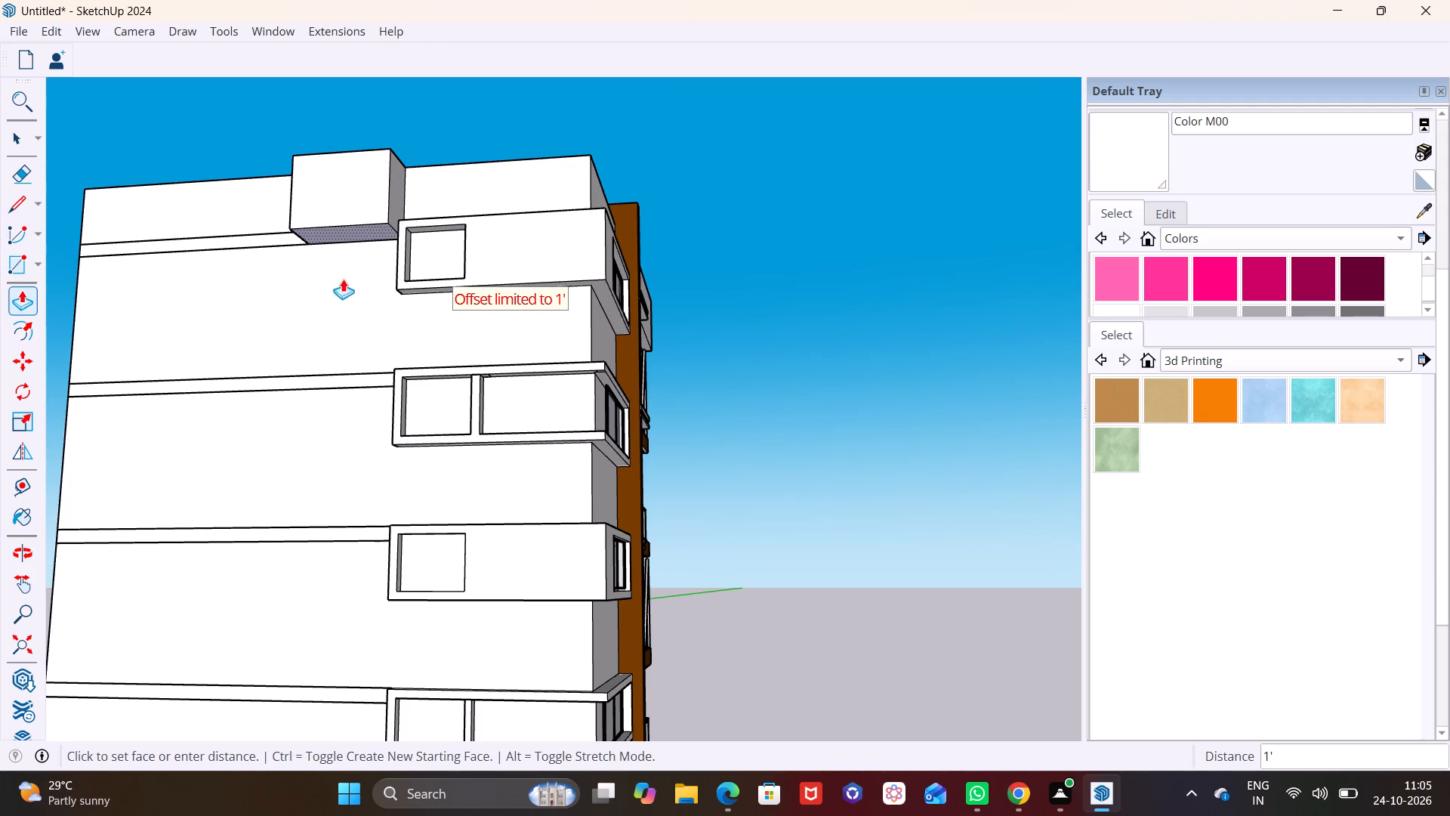
pyautogui.moveTo(344, 227); pyautogui.dragTo(350, 351)
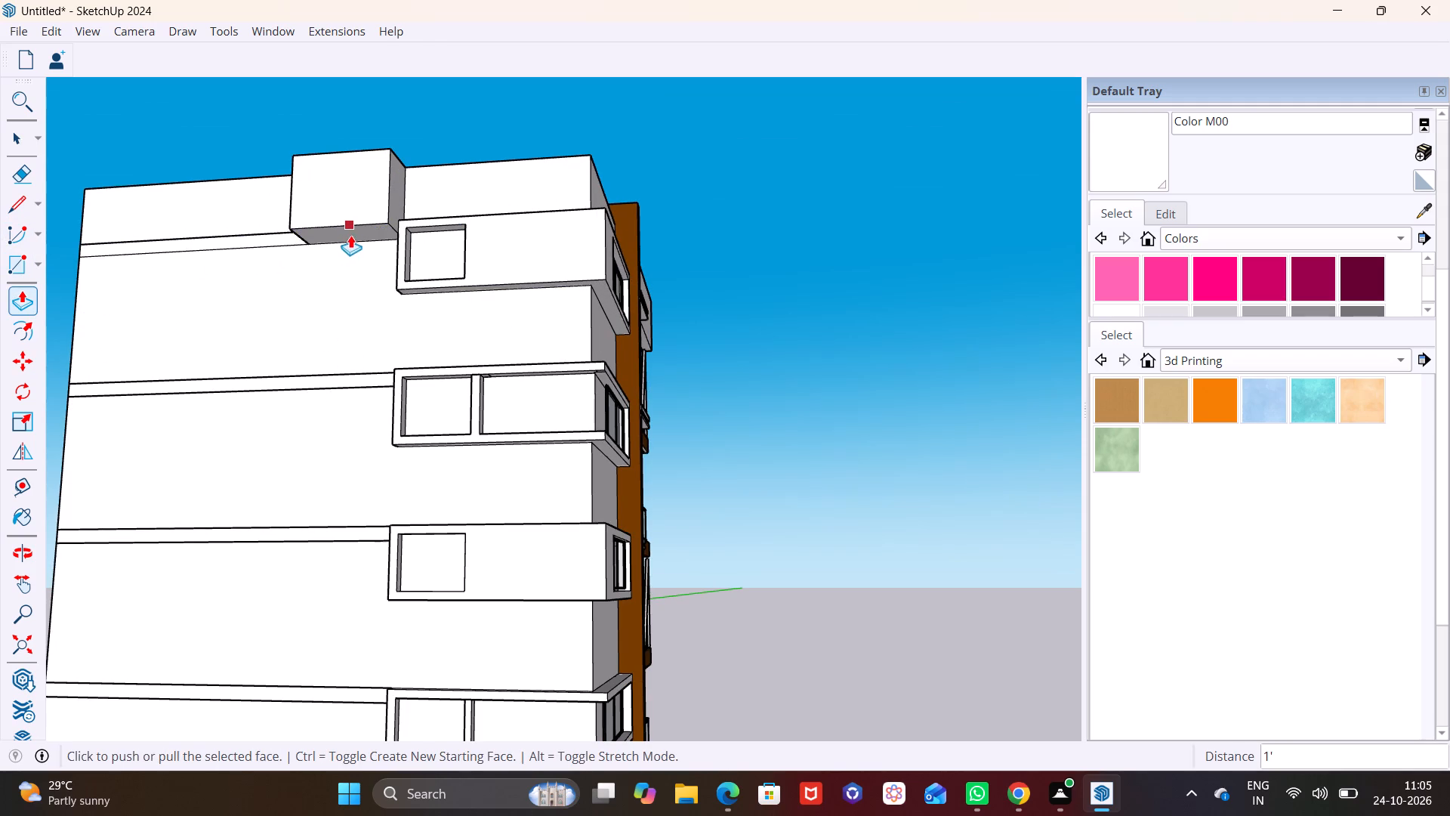
# Extend the box's underside down to the level of the third window box from the top, finishing with a 13' 10 1/8" pull.
pyautogui.press('space')
pyautogui.click(346, 233)
pyautogui.click(12, 295)
pyautogui.moveTo(369, 229); pyautogui.dragTo(331, 471)
pyautogui.moveTo(356, 289); pyautogui.dragTo(370, 432)
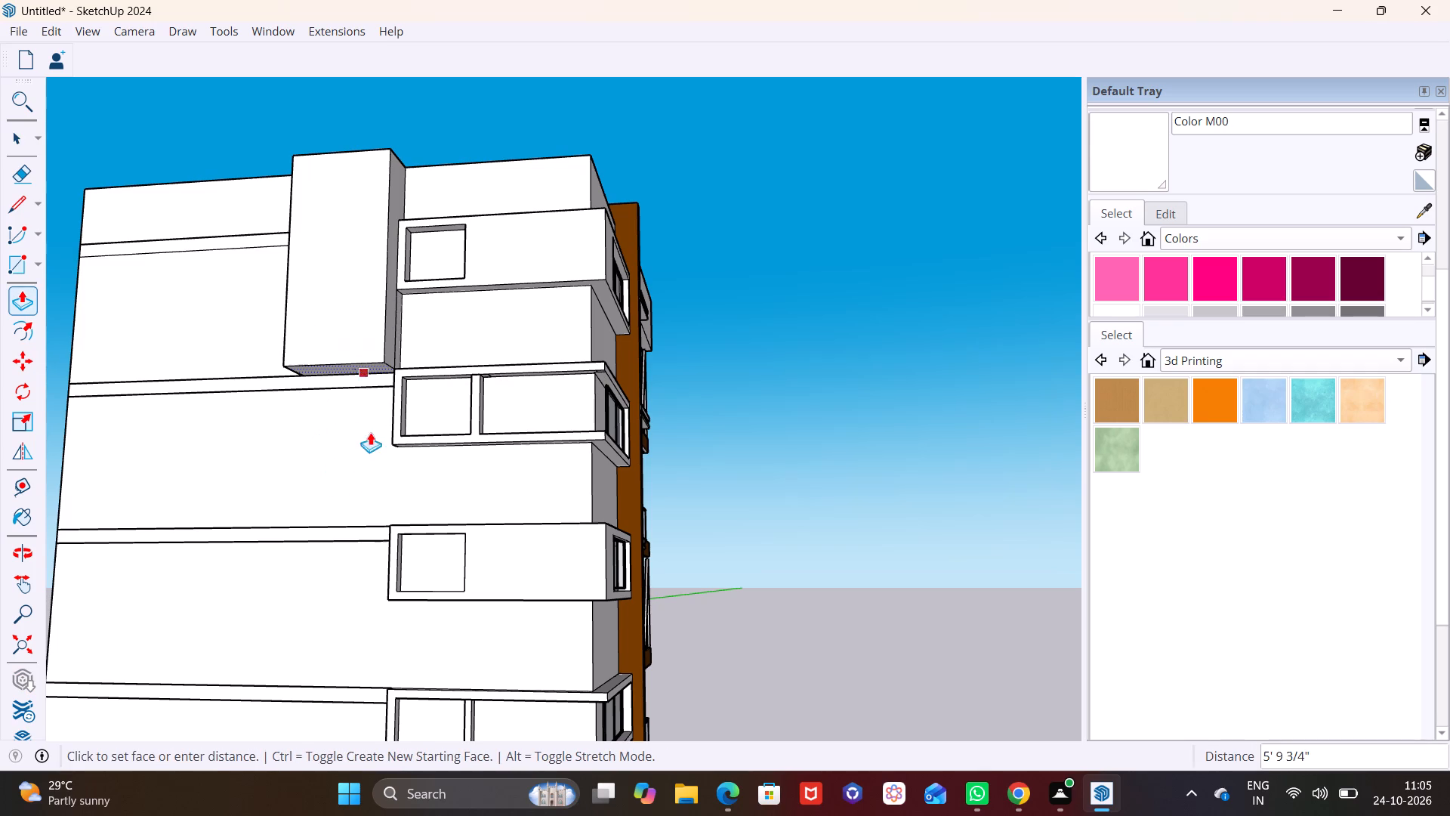
pyautogui.moveTo(370, 432); pyautogui.dragTo(344, 536)
pyautogui.moveTo(335, 366); pyautogui.dragTo(335, 567)
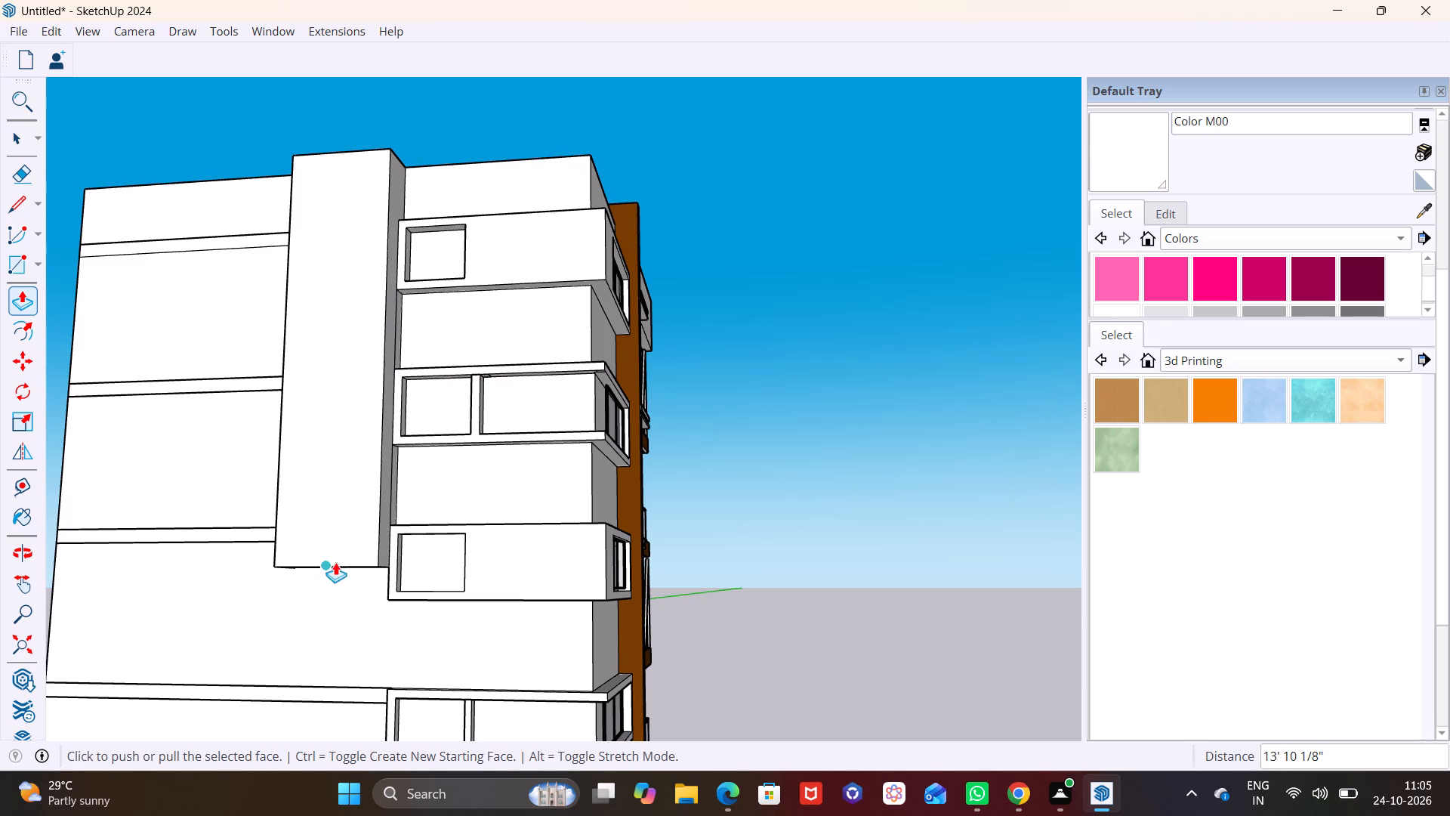
# Pull the column's underside down past the lowest window box to the top of the wall's base strip.
pyautogui.scroll(-3, 335, 562)
pyautogui.keyDown('shift'); pyautogui.moveTo(335, 562); pyautogui.dragTo(424, 334, button='middle'); pyautogui.keyUp('shift')
pyautogui.moveTo(453, 301); pyautogui.dragTo(449, 292, button='middle')
pyautogui.scroll(7, 403, 351)
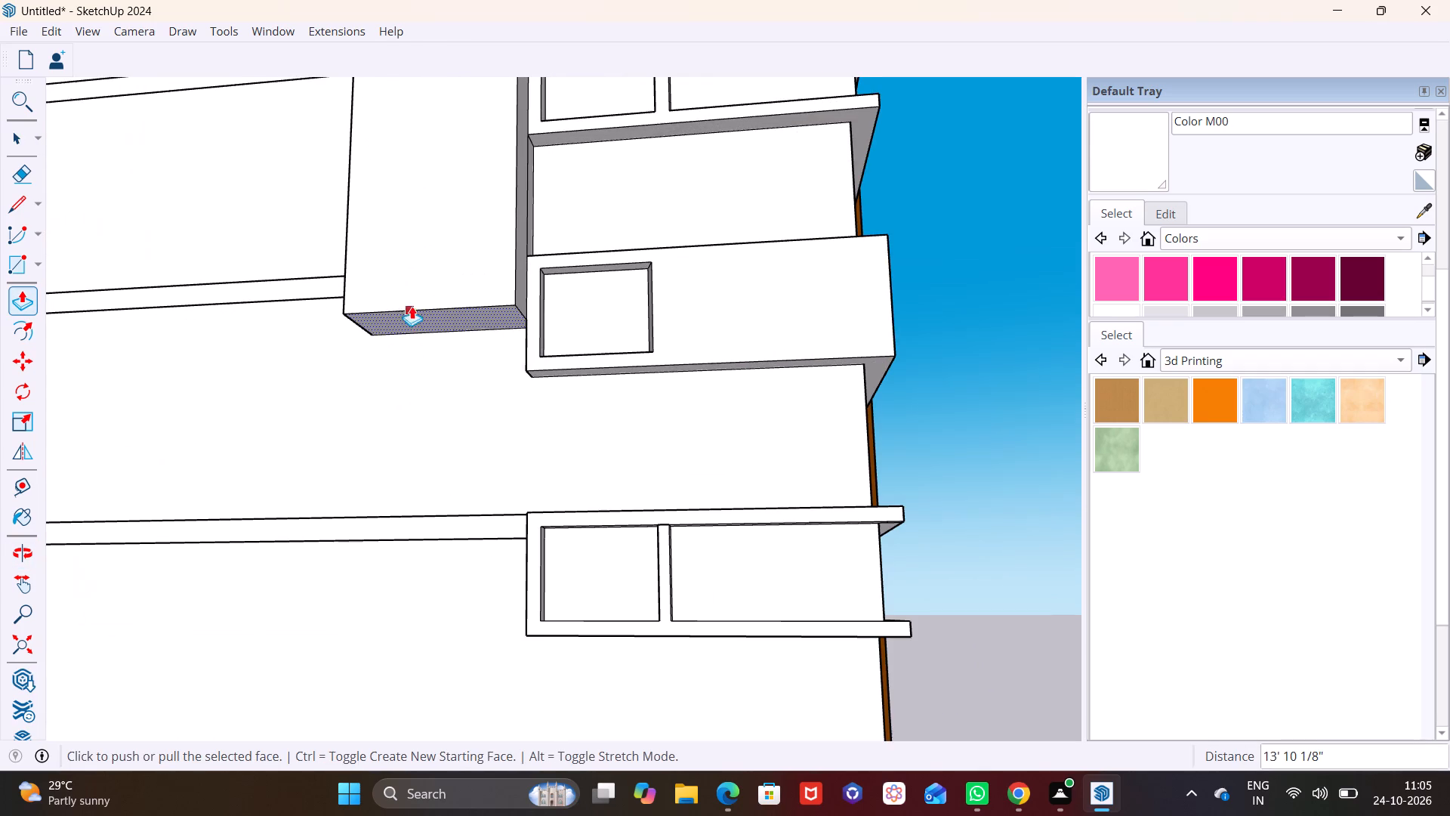
pyautogui.moveTo(421, 319); pyautogui.dragTo(412, 573)
pyautogui.scroll(-2, 427, 550)
pyautogui.moveTo(435, 496); pyautogui.dragTo(461, 336, button='middle')
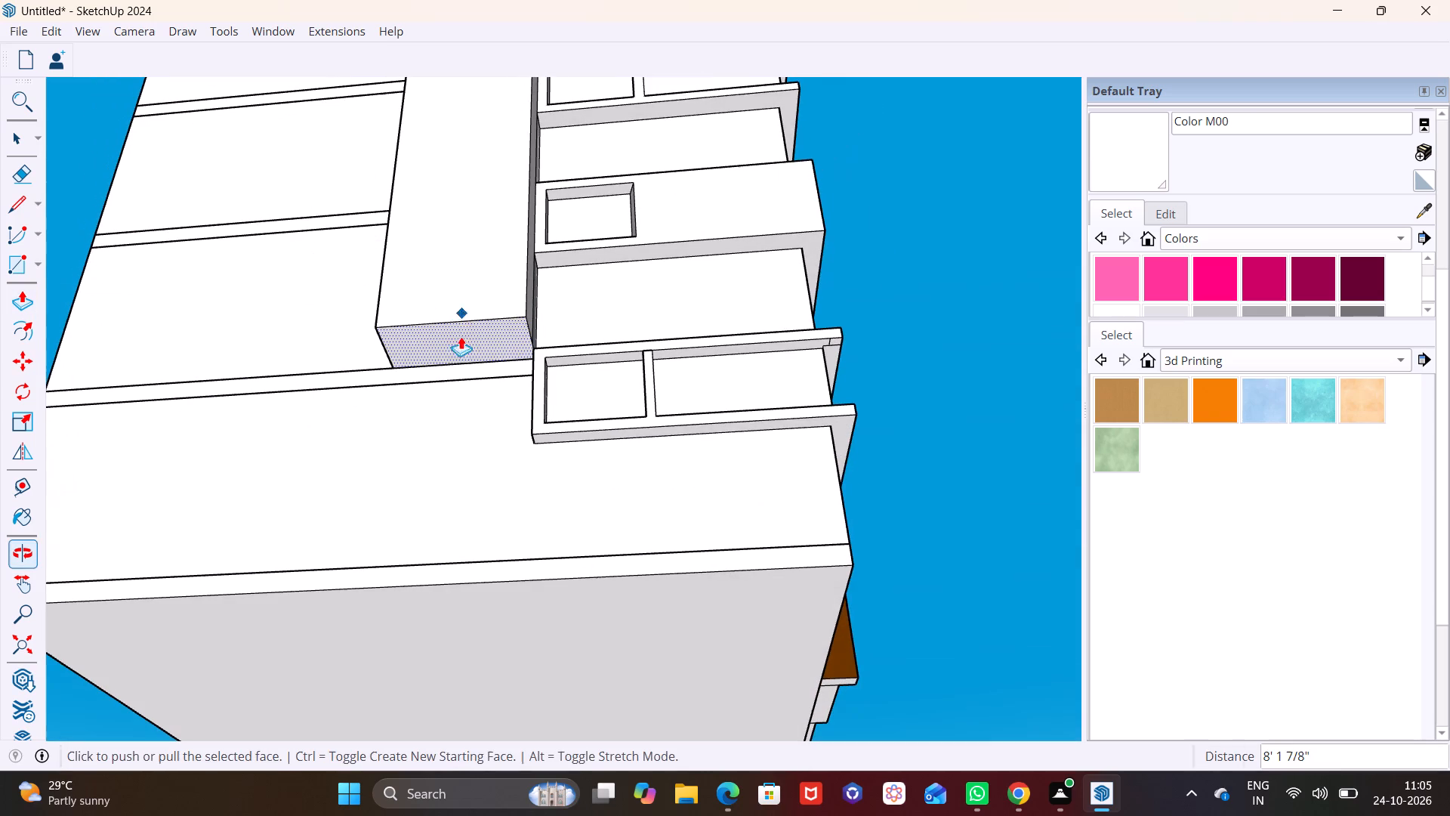
pyautogui.moveTo(459, 337); pyautogui.dragTo(495, 570)
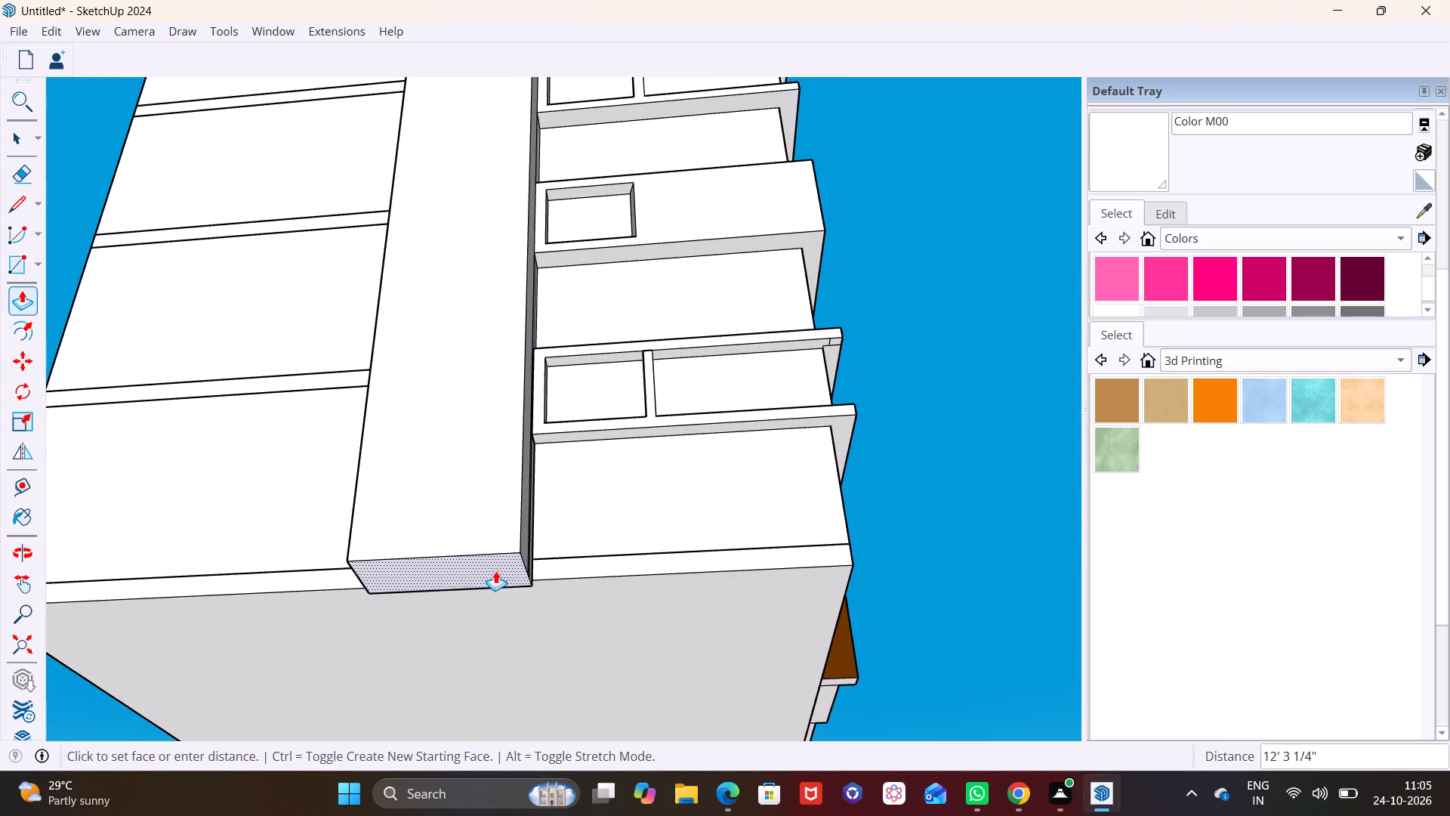
pyautogui.moveTo(495, 570); pyautogui.dragTo(575, 575)
pyautogui.click(575, 575)
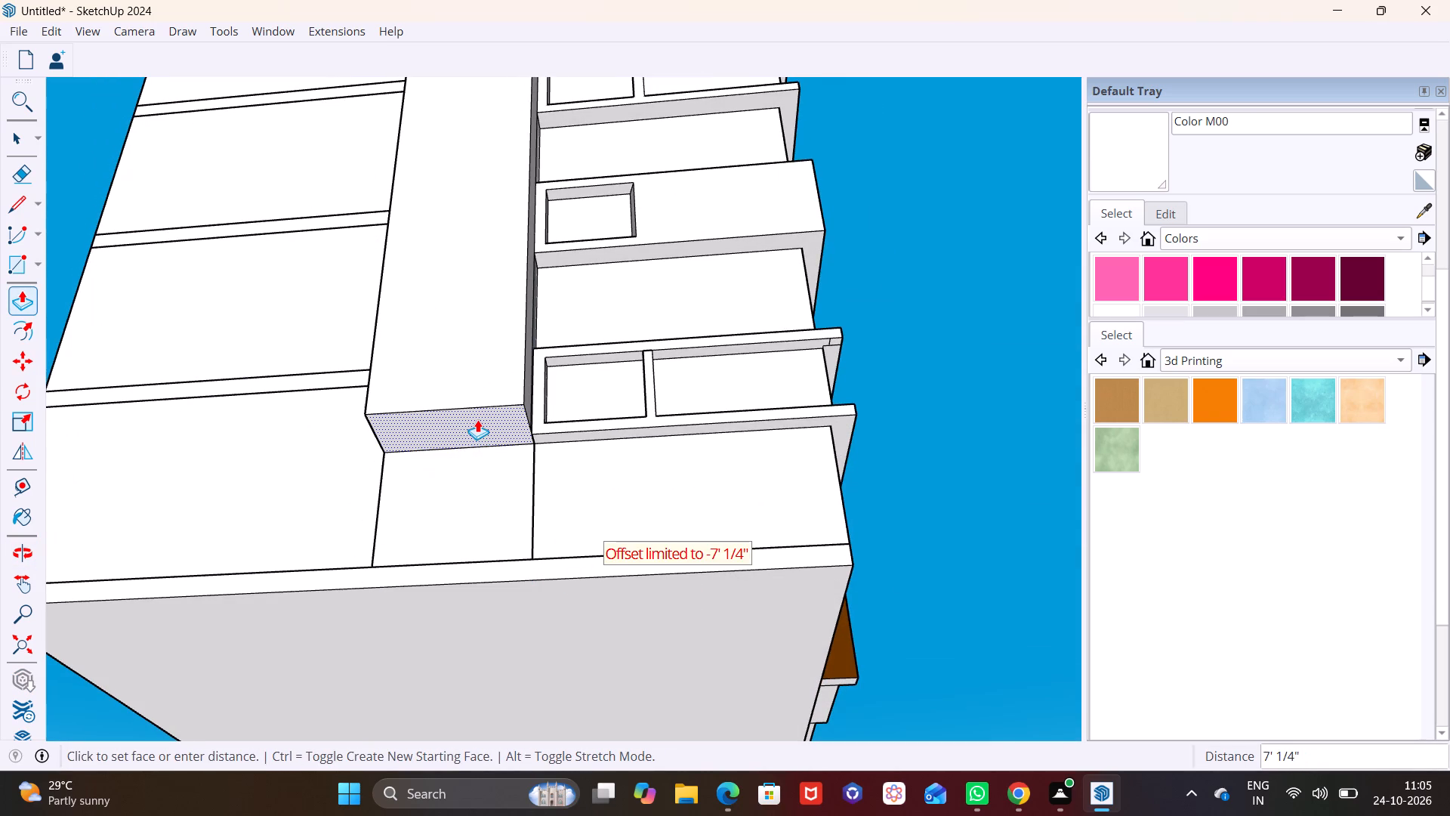
pyautogui.click(567, 552)
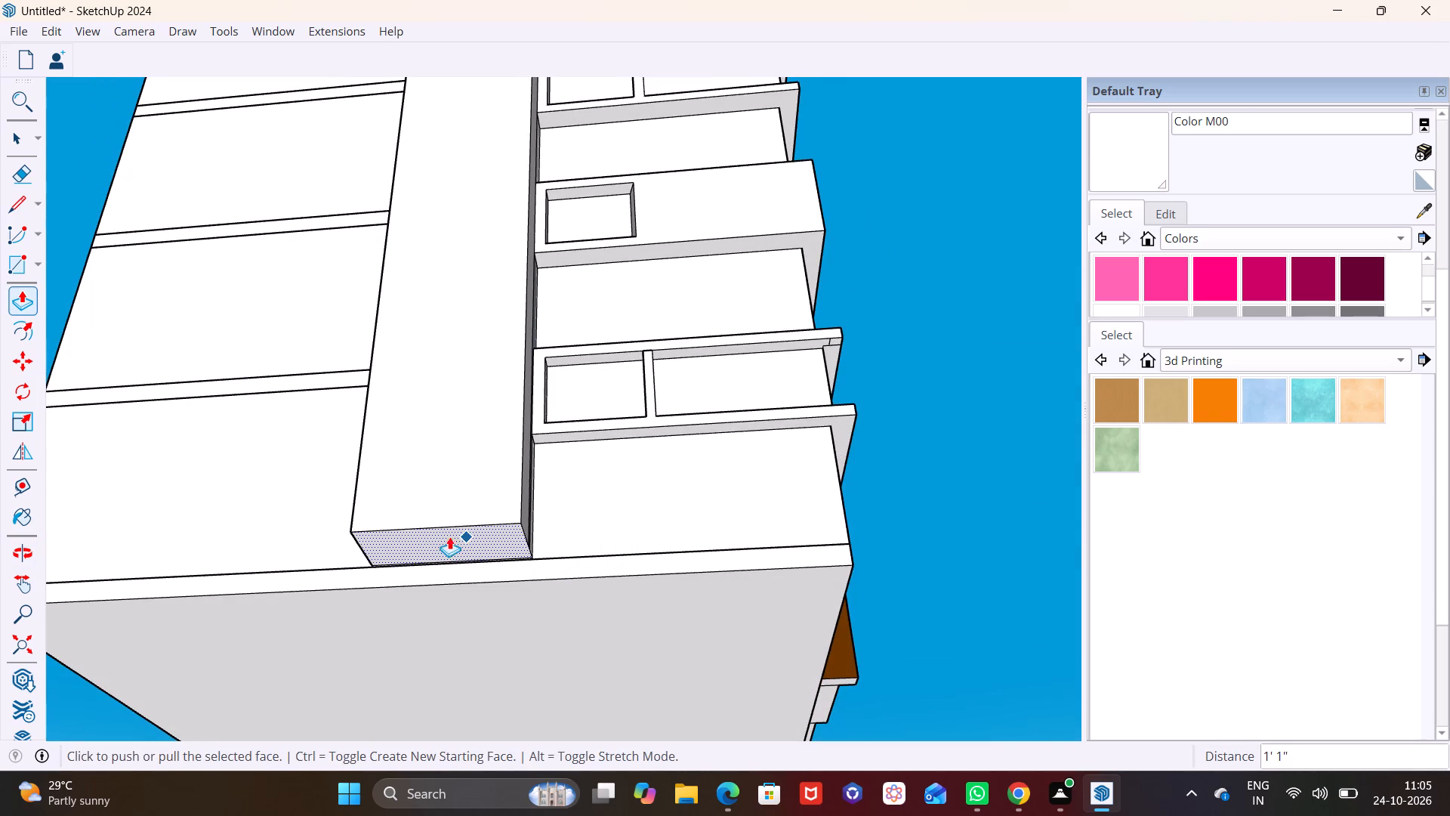
pyautogui.press('space')
# Paint the blue-grey strip of wall between the column and the window boxes with the white Color M00.
pyautogui.moveTo(327, 457); pyautogui.dragTo(231, 628, button='middle')
pyautogui.scroll(-1, 231, 628)
pyautogui.scroll(-5, 264, 574)
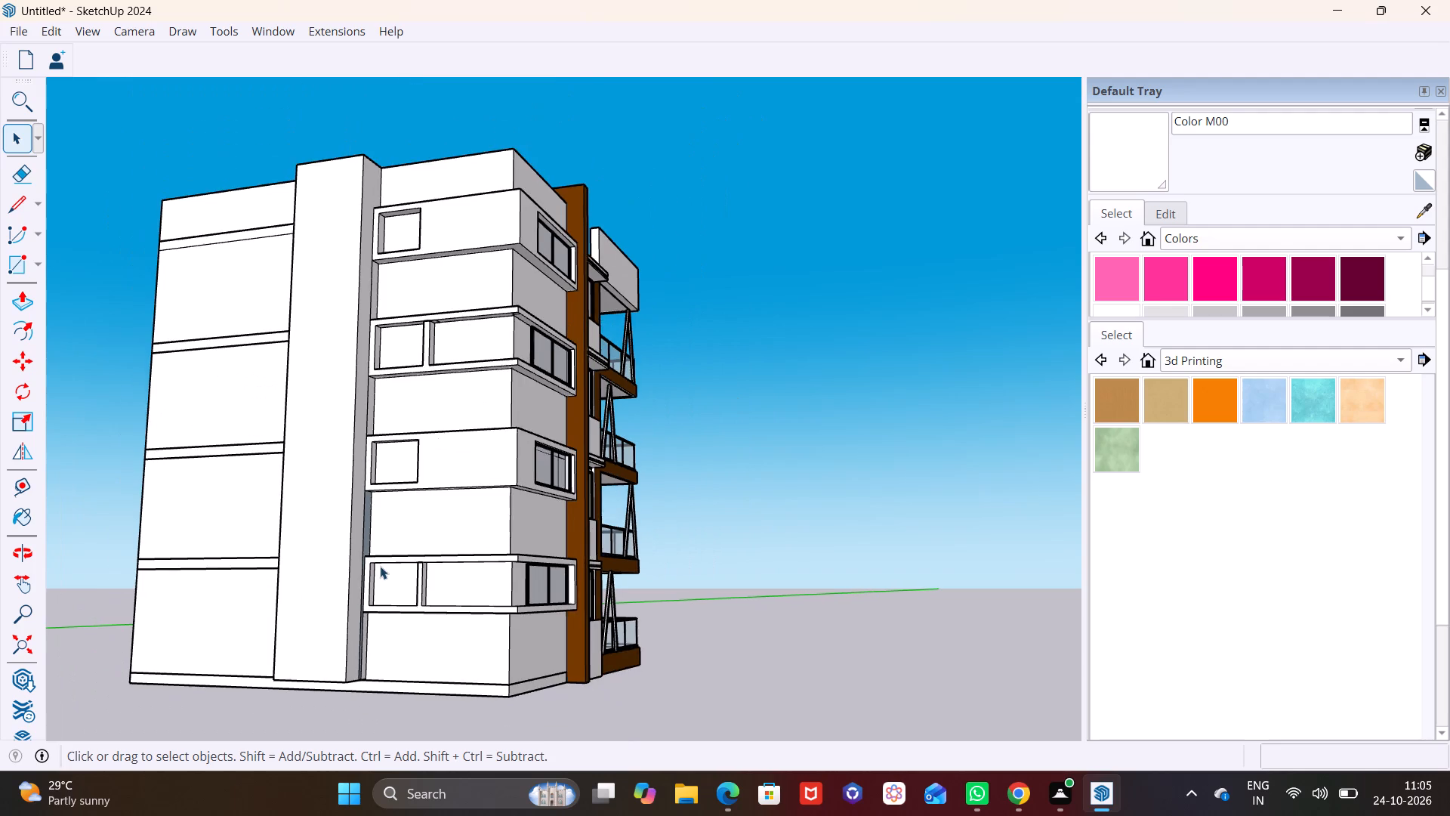
pyautogui.scroll(15, 386, 555)
pyautogui.moveTo(356, 518); pyautogui.dragTo(282, 558, button='middle')
pyautogui.scroll(-2, 279, 553)
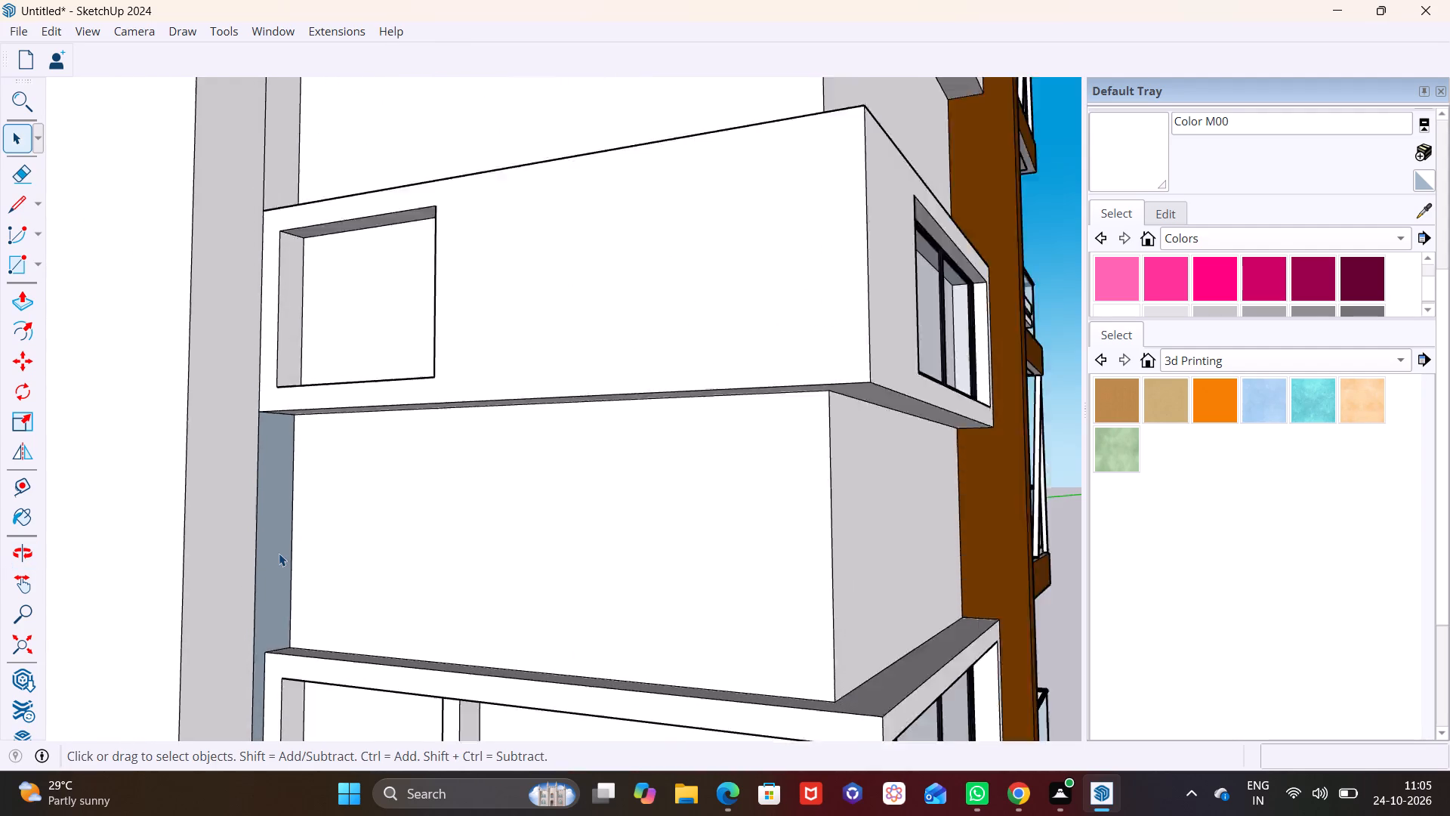
pyautogui.scroll(-10, 279, 553)
pyautogui.click(1116, 315)
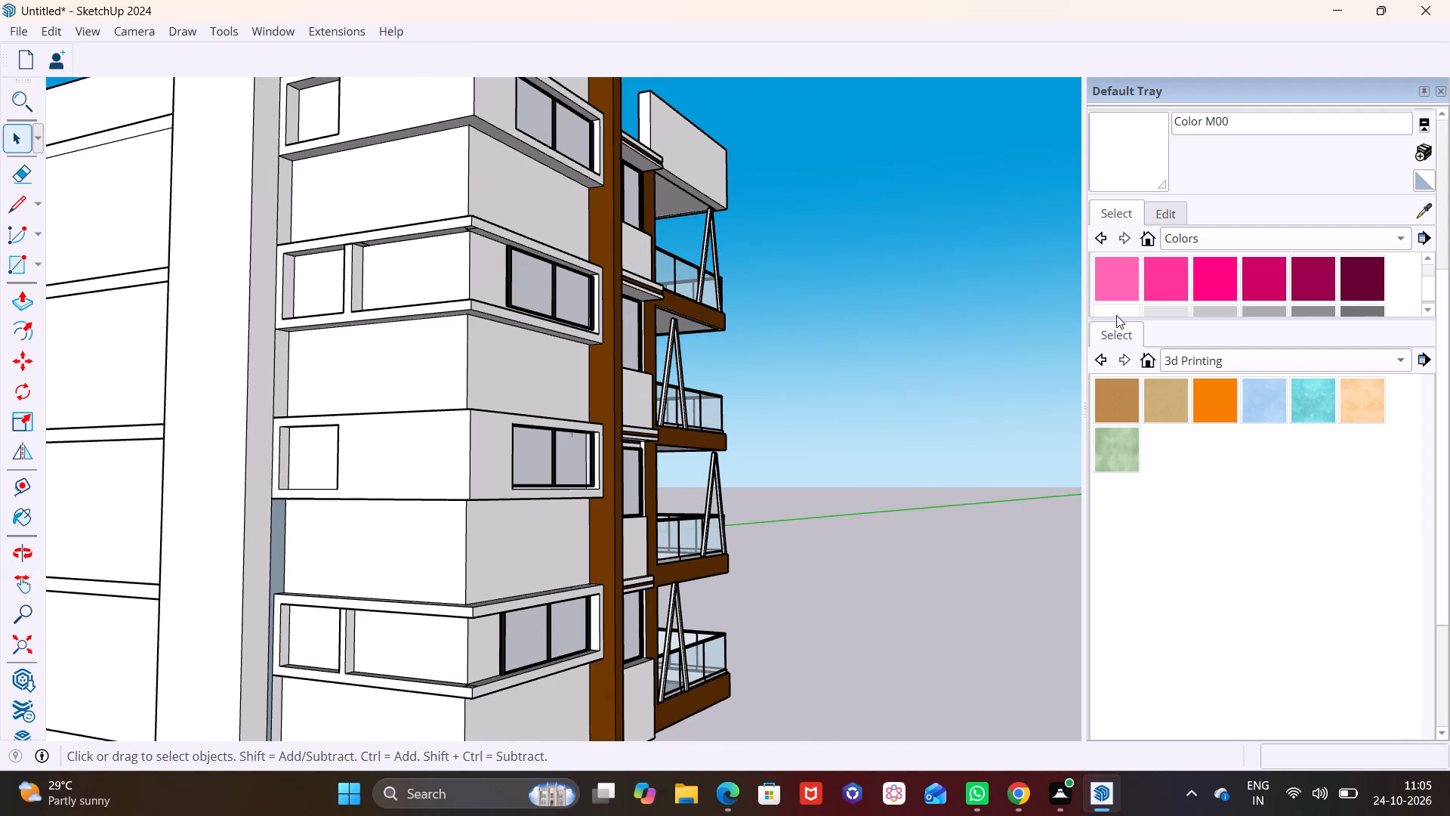
pyautogui.click(276, 527)
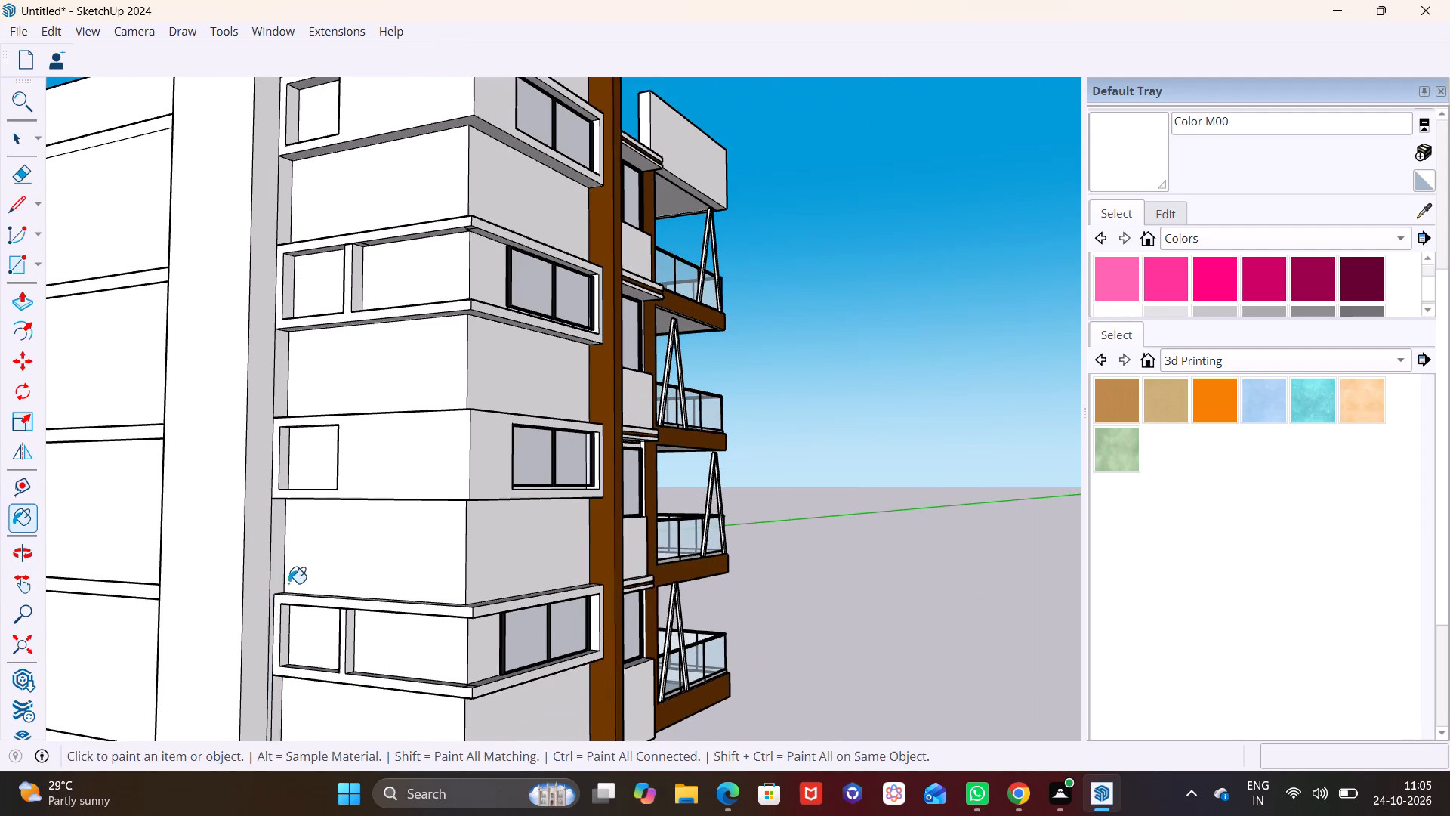
pyautogui.scroll(-7, 289, 581)
pyautogui.press('space')
pyautogui.click(674, 648)
# Delete the two stray vertical edges between the column and the wall below the lowest window box.
pyautogui.scroll(8, 246, 622)
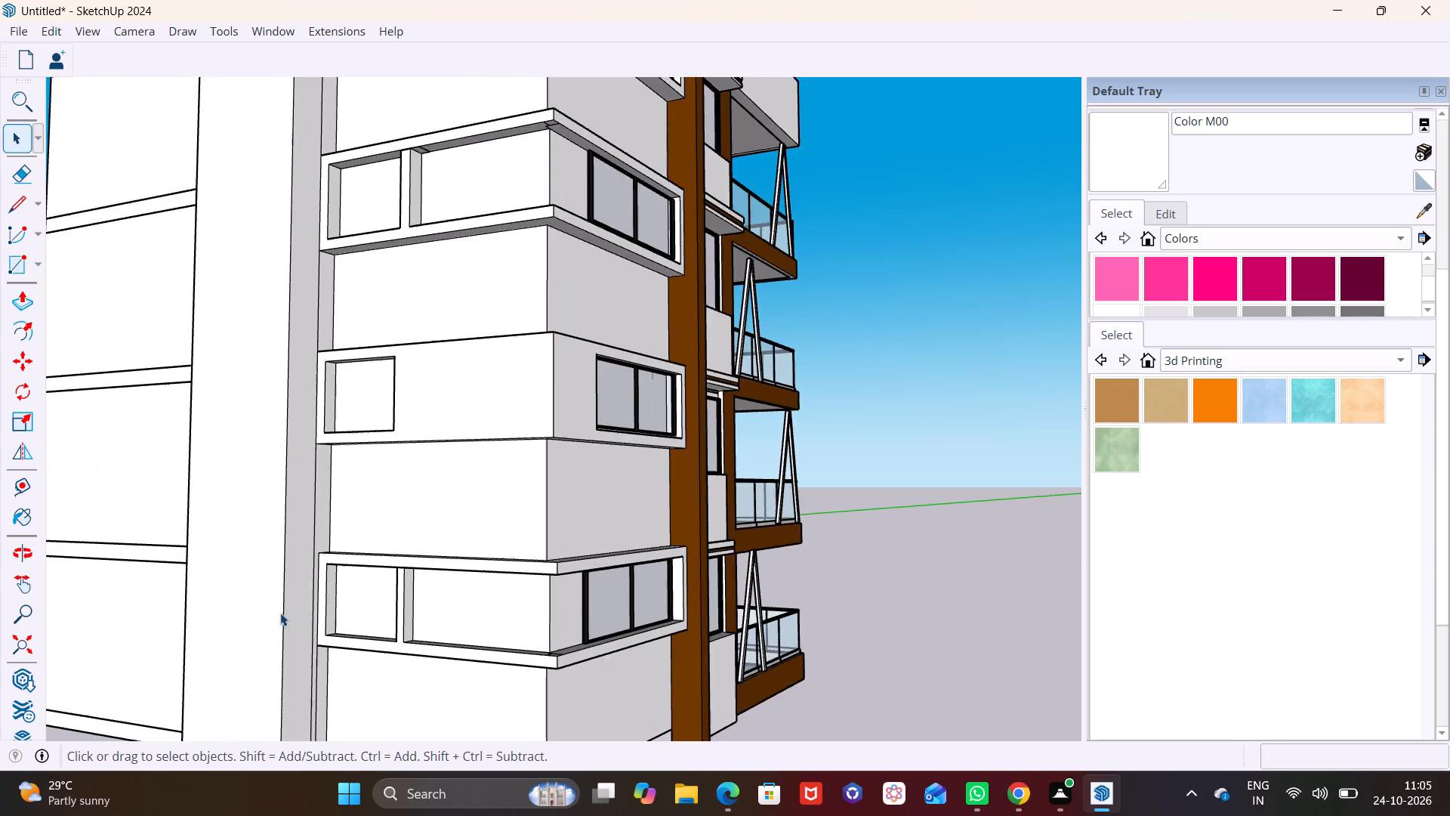
pyautogui.moveTo(319, 617); pyautogui.dragTo(199, 628, button='middle')
pyautogui.scroll(5, 234, 622)
pyautogui.scroll(1, 307, 638)
pyautogui.keyDown('shift'); pyautogui.moveTo(323, 635); pyautogui.dragTo(393, 481, button='middle'); pyautogui.keyUp('shift')
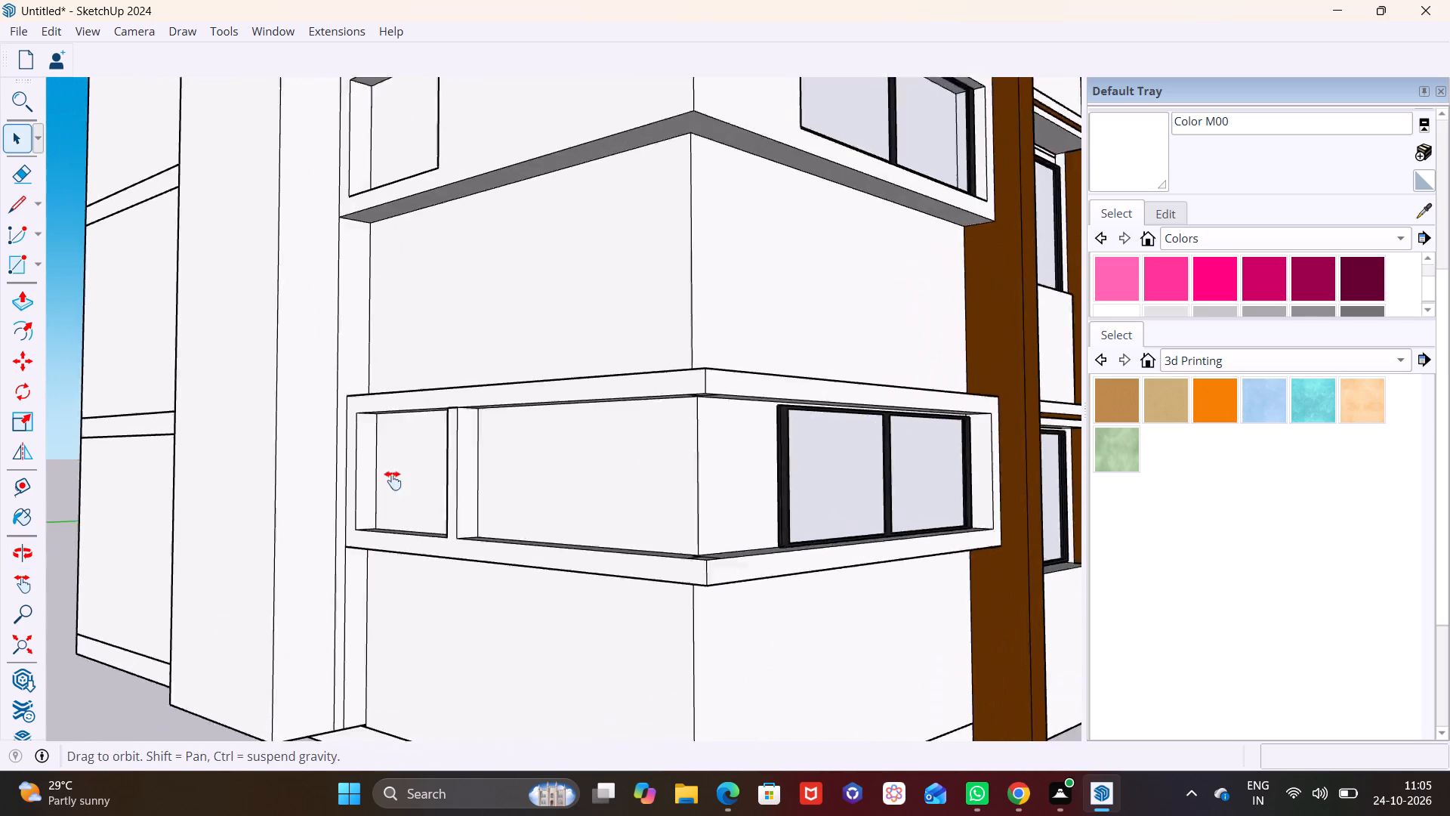
pyautogui.keyDown('shift'); pyautogui.moveTo(393, 481); pyautogui.dragTo(396, 471, button='middle'); pyautogui.keyUp('shift')
pyautogui.scroll(3, 390, 543)
pyautogui.click(360, 577)
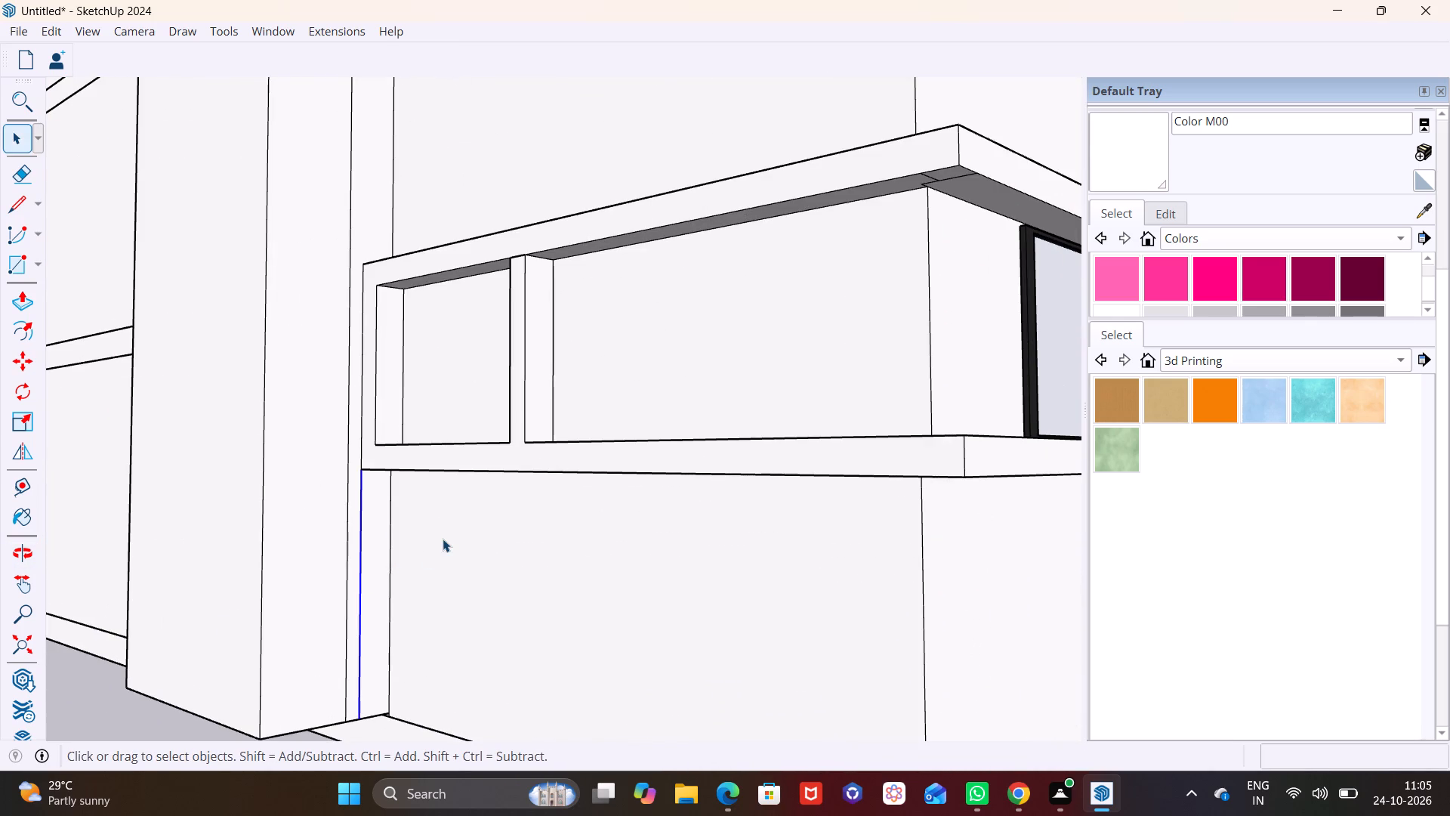
pyautogui.press('Delete')
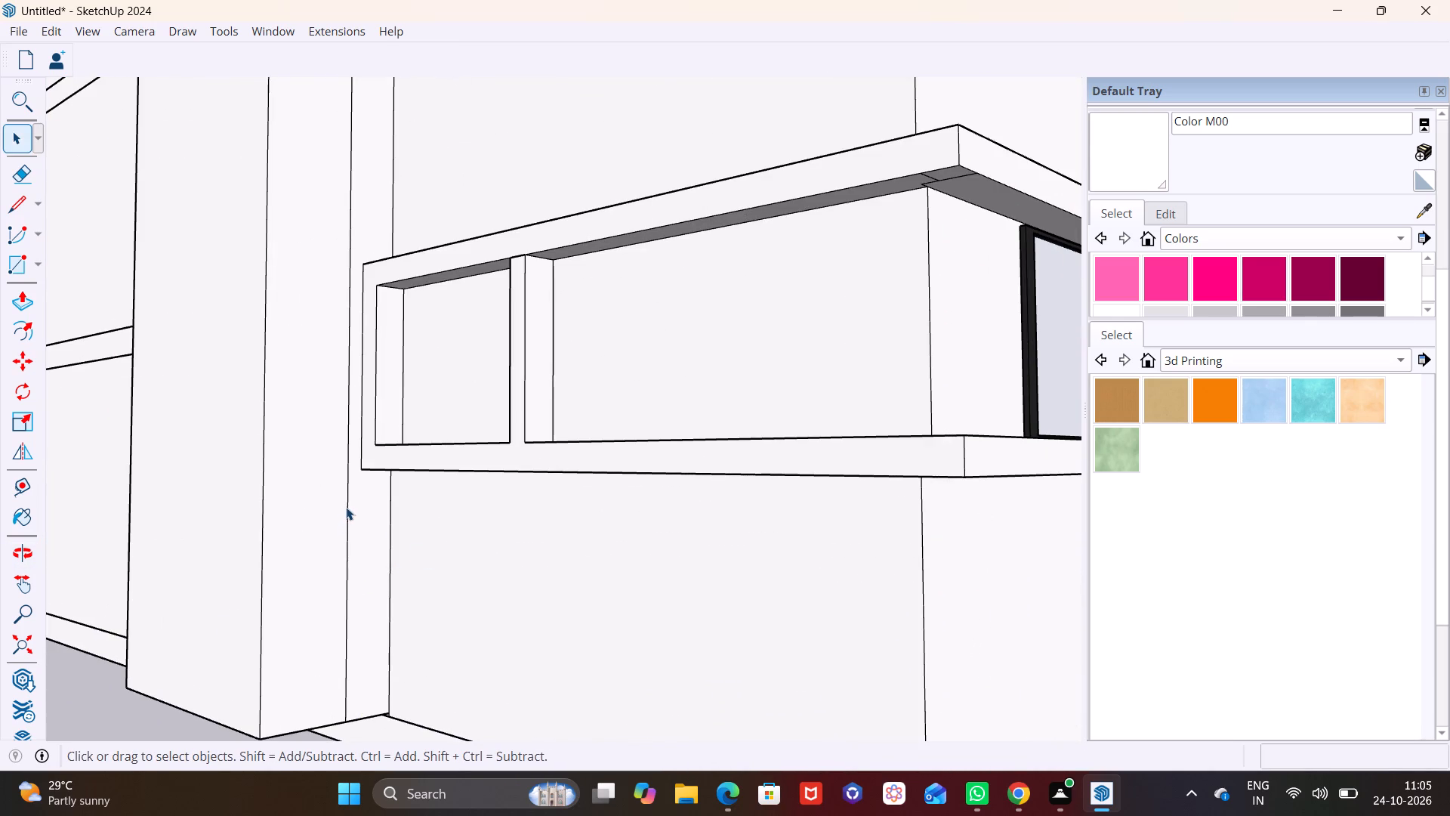
pyautogui.click(346, 507)
pyautogui.press('Delete')
# Delete the stray vertical edges beside the column in the two wall sections between the upper three window boxes.
pyautogui.scroll(-8, 349, 498)
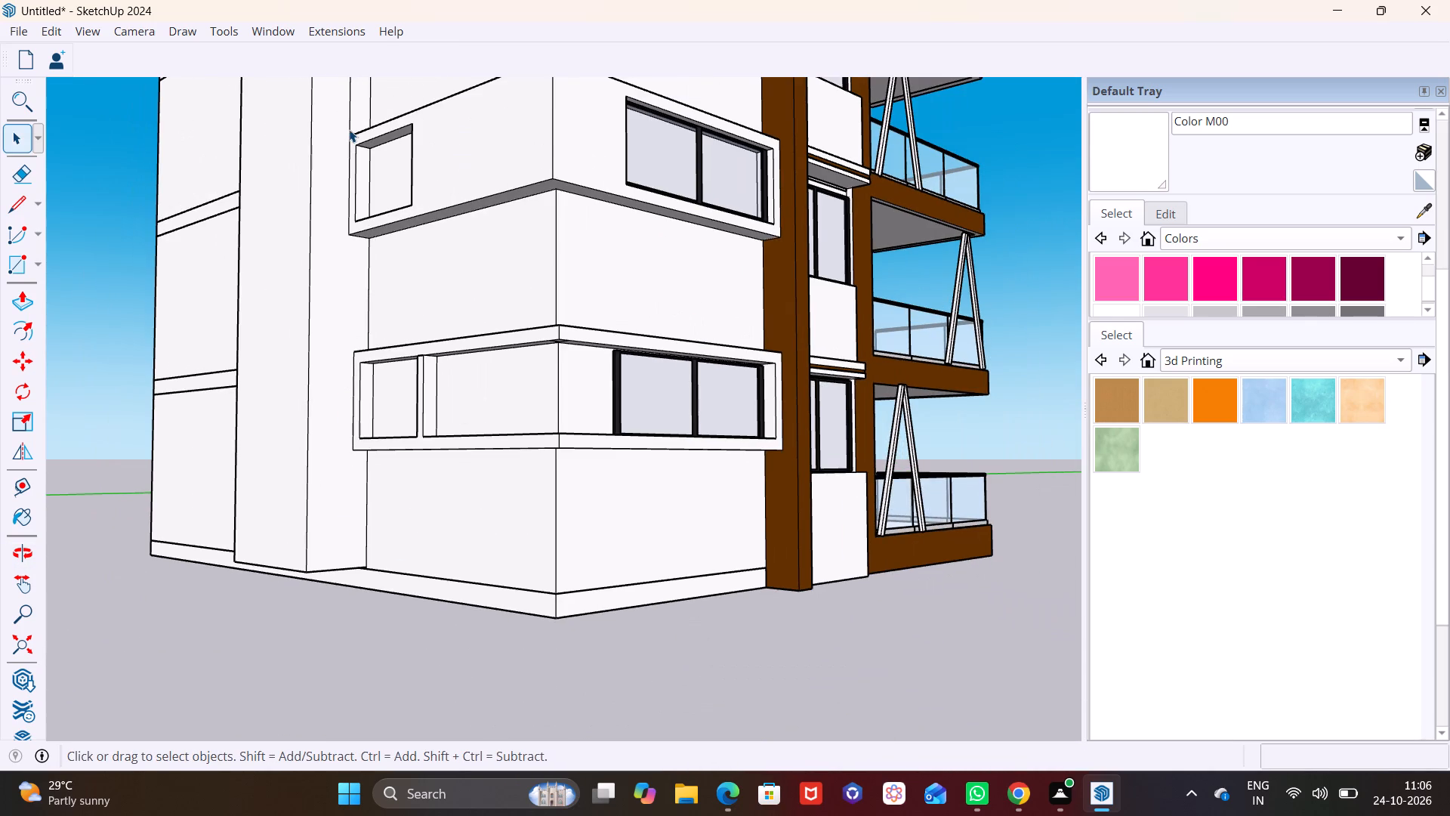
pyautogui.keyDown('shift'); pyautogui.moveTo(349, 140); pyautogui.dragTo(287, 603, button='middle'); pyautogui.keyUp('shift')
pyautogui.keyDown('shift'); pyautogui.scroll(-1, 287, 603); pyautogui.keyUp('shift')
pyautogui.scroll(3, 277, 573)
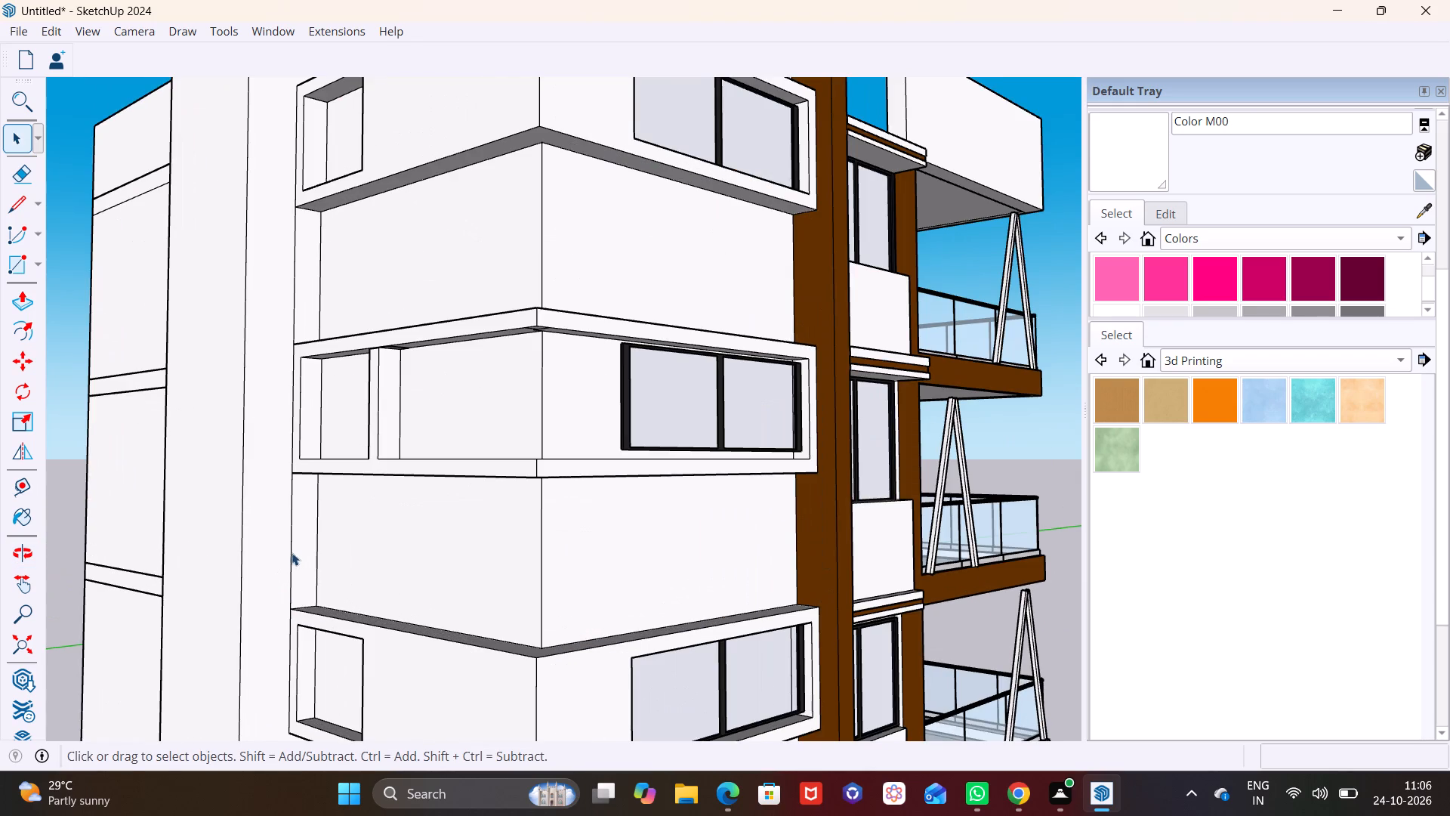
pyautogui.click(292, 550)
pyautogui.press('Delete')
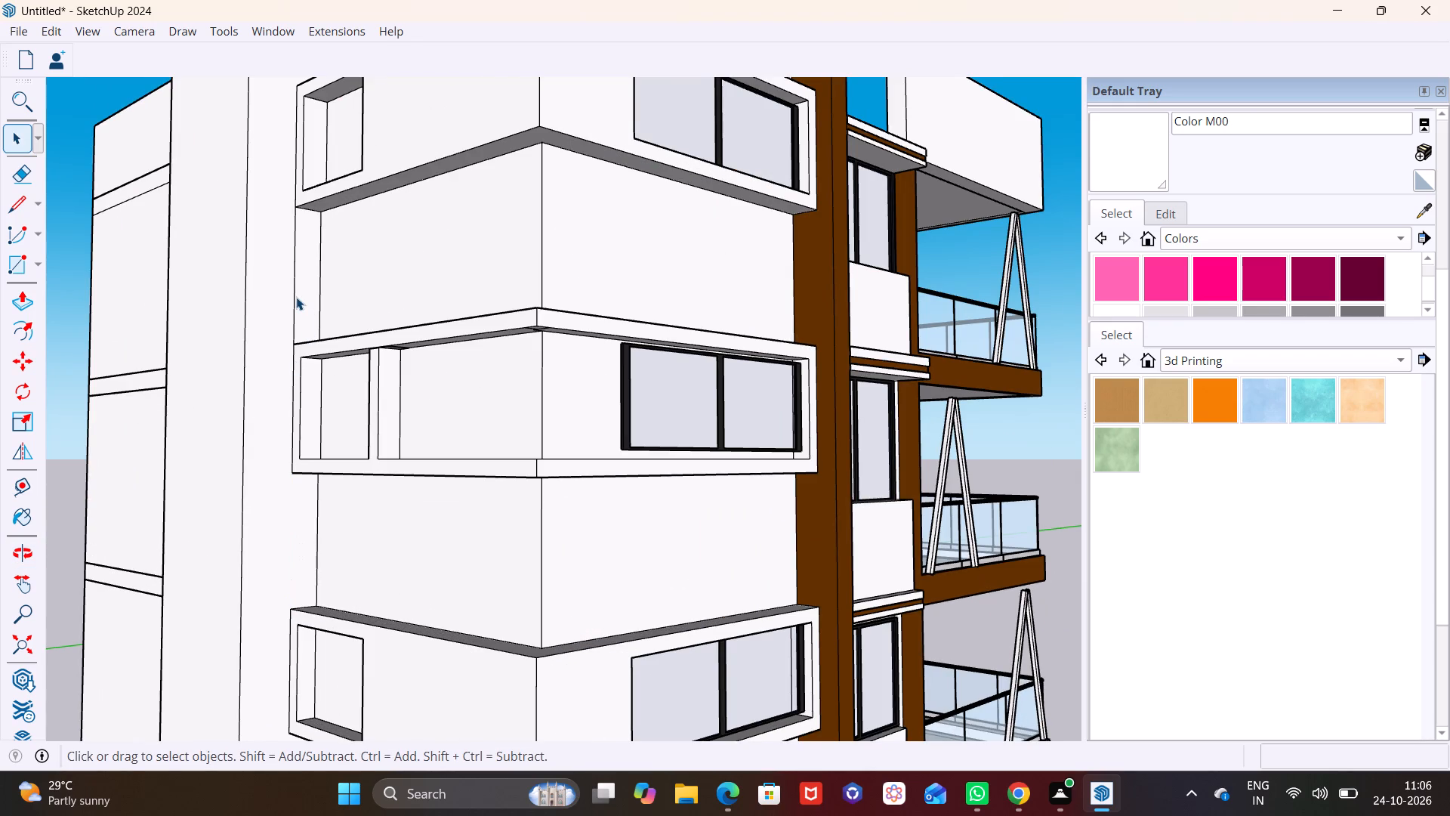
pyautogui.click(296, 297)
pyautogui.press('Delete')
# Examine the finished column and the building's side and corner elevations from several angles.
pyautogui.scroll(-8, 313, 367)
pyautogui.moveTo(346, 476); pyautogui.dragTo(404, 484, button='middle')
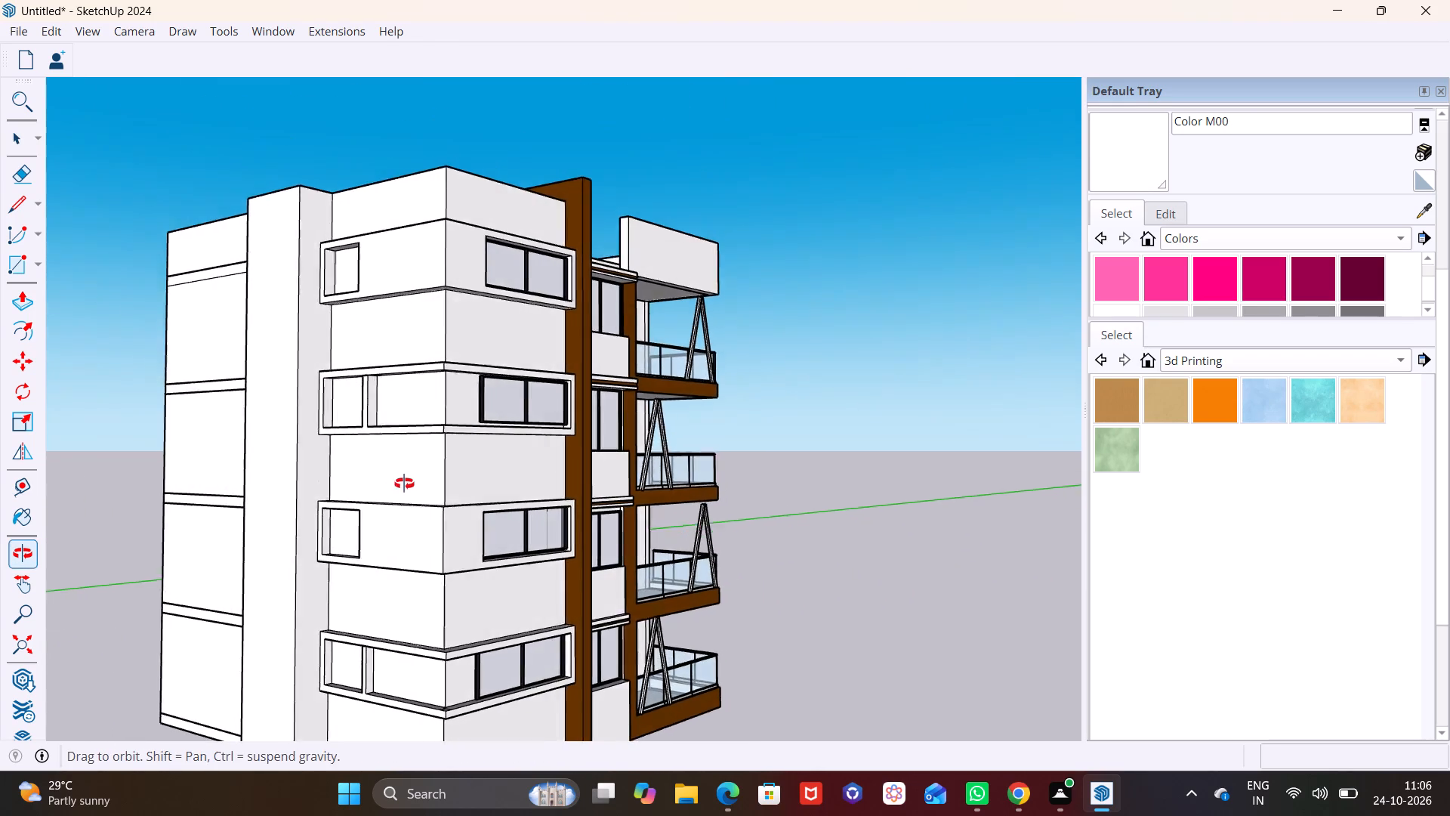
pyautogui.moveTo(404, 484); pyautogui.dragTo(429, 504, button='middle')
pyautogui.scroll(-3, 400, 529)
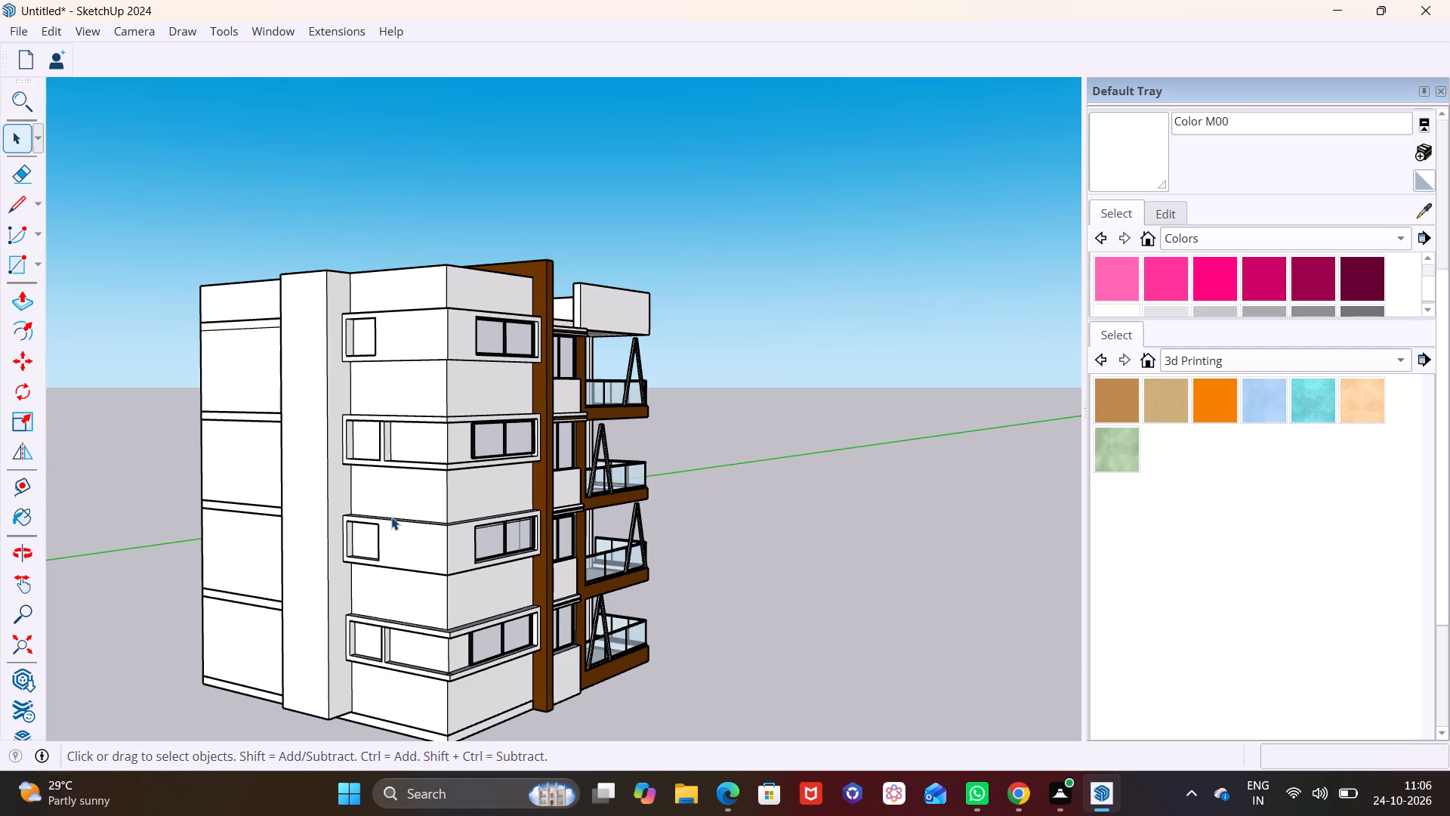
pyautogui.scroll(-4, 392, 516)
pyautogui.moveTo(378, 524); pyautogui.dragTo(360, 564, button='middle')
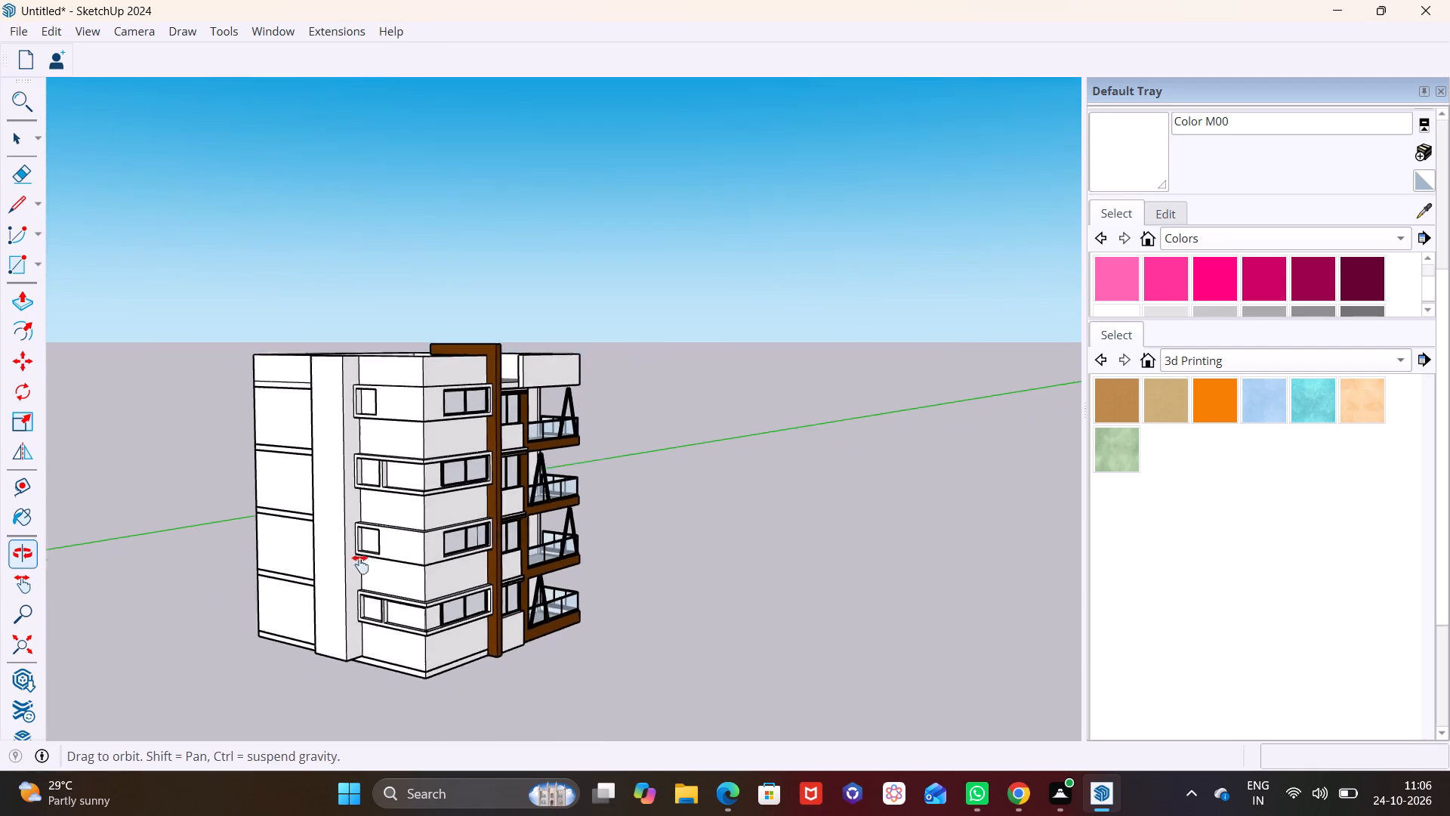
pyautogui.moveTo(360, 564); pyautogui.dragTo(346, 607, button='middle')
pyautogui.moveTo(395, 594); pyautogui.dragTo(596, 552, button='middle')
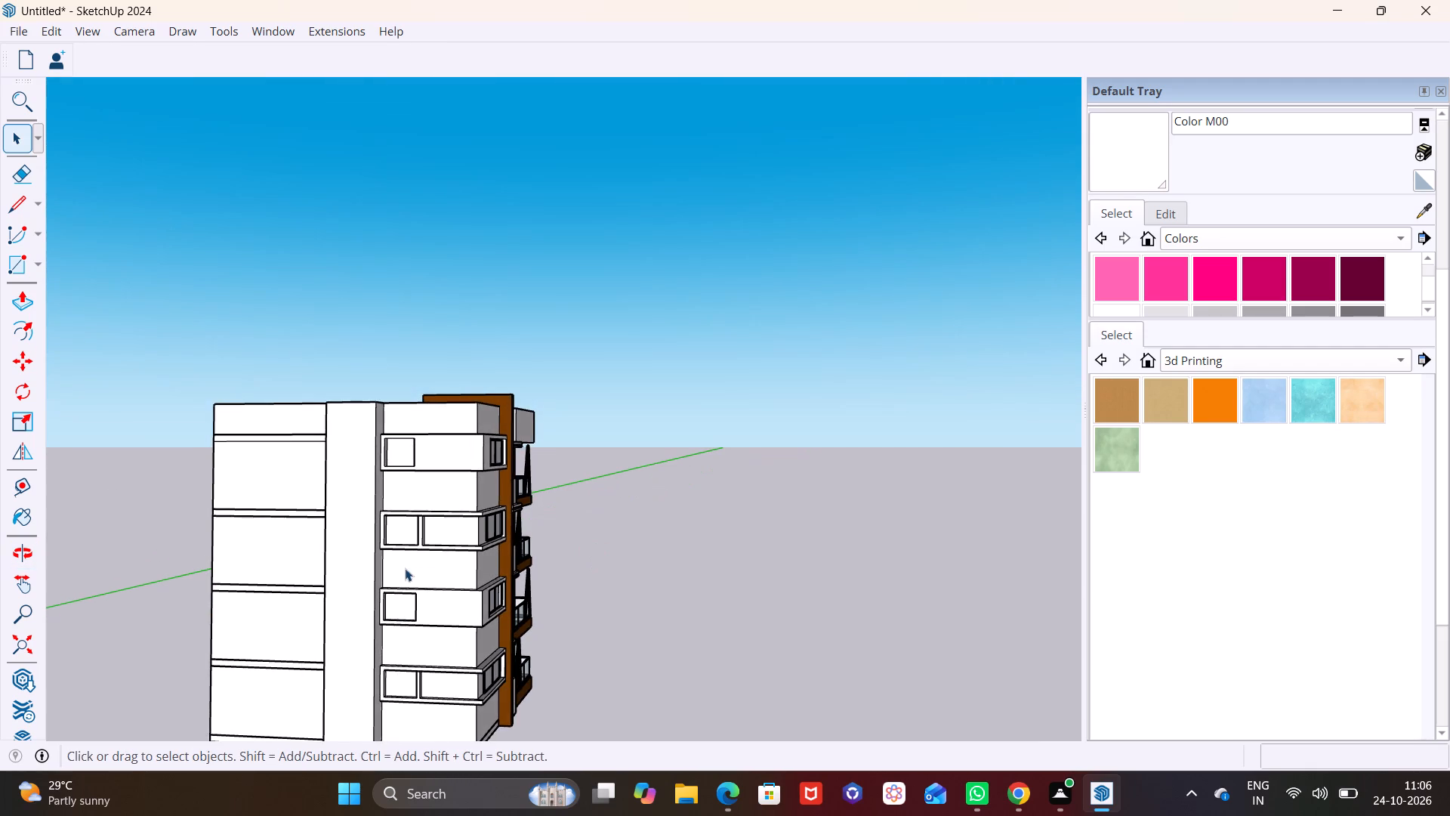
pyautogui.scroll(4, 389, 566)
pyautogui.scroll(-6, 372, 564)
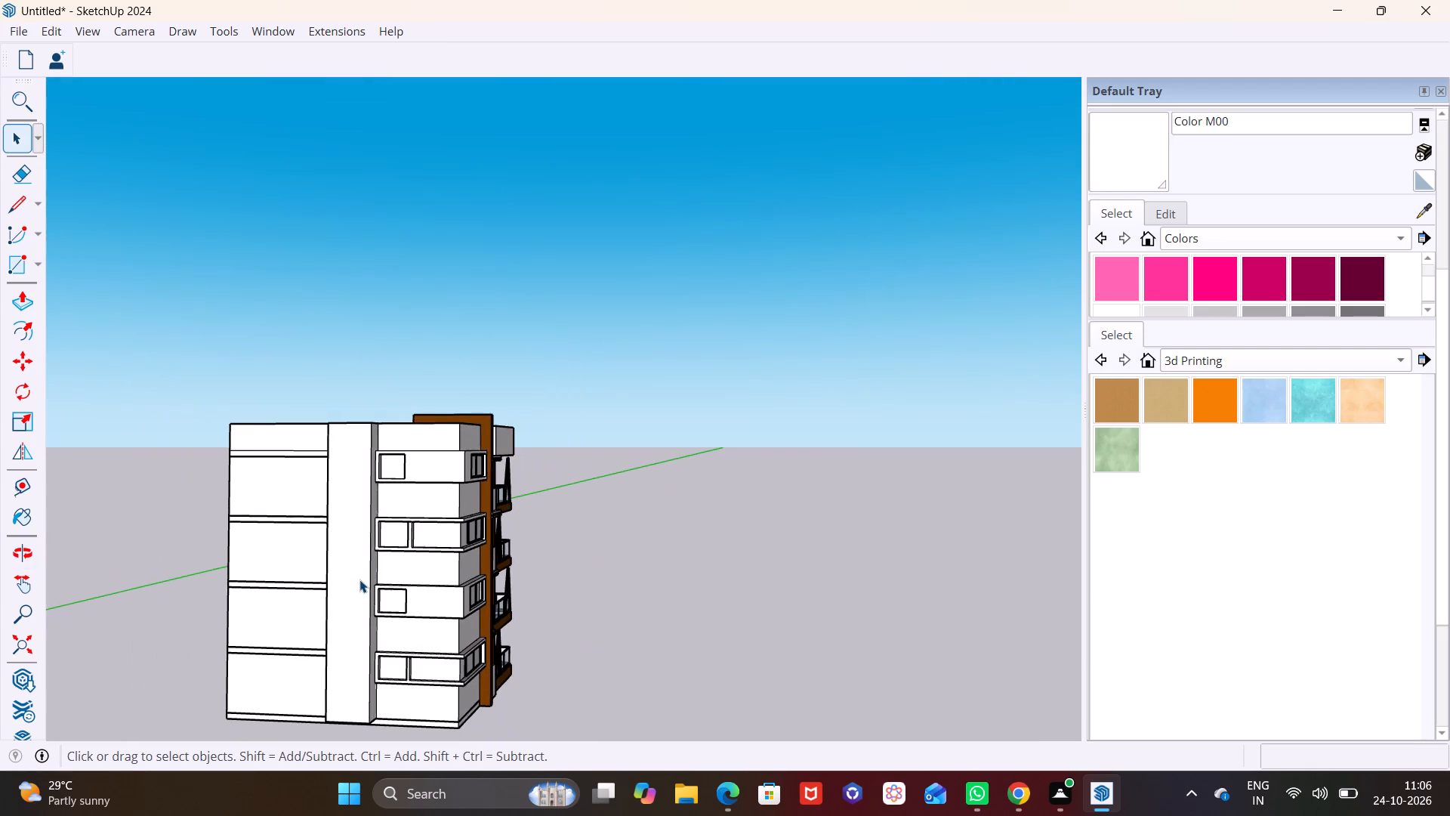
pyautogui.scroll(-2, 359, 579)
pyautogui.scroll(5, 359, 579)
pyautogui.moveTo(366, 591); pyautogui.dragTo(511, 609, button='middle')
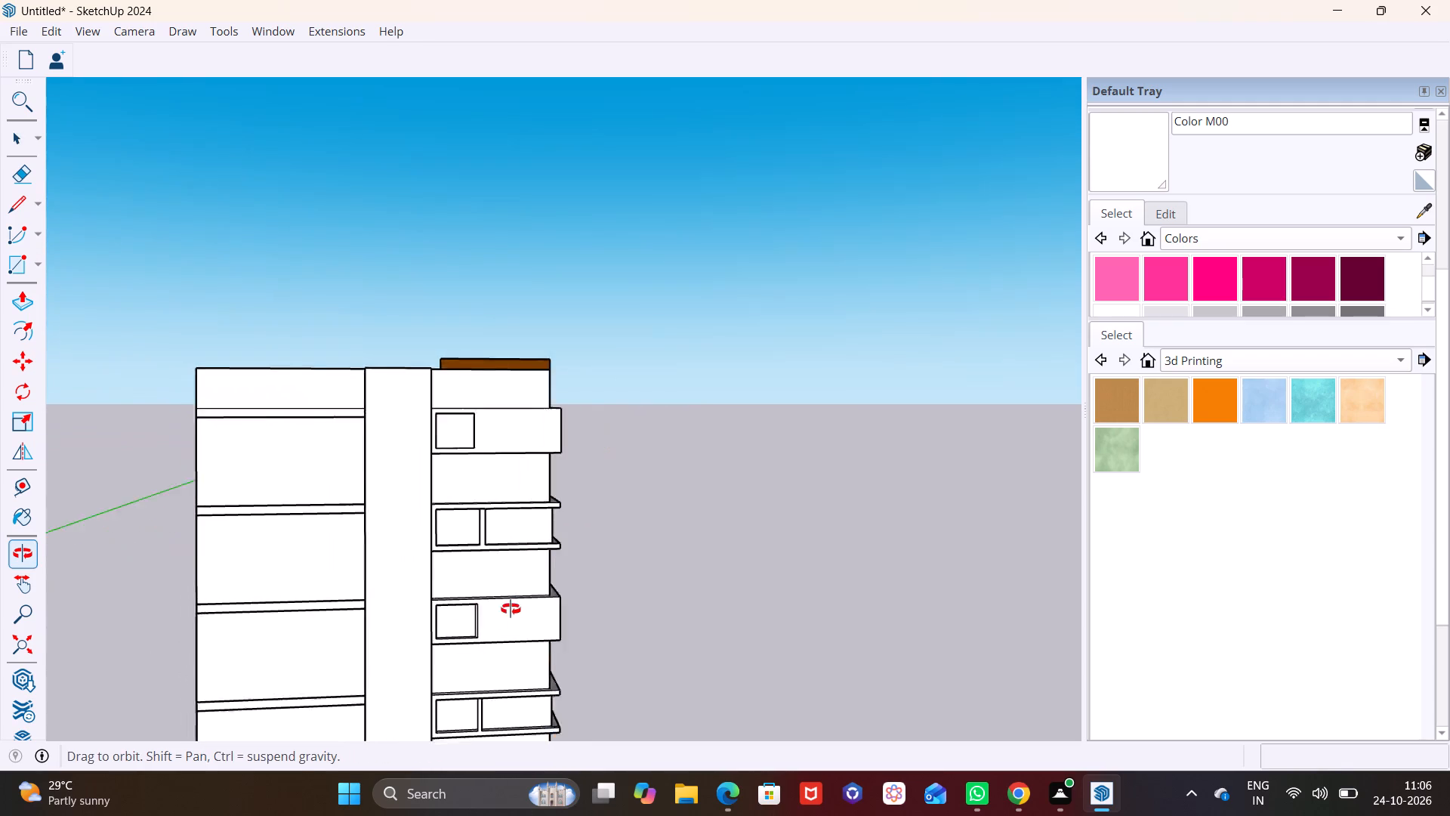
pyautogui.moveTo(511, 609); pyautogui.dragTo(686, 603, button='middle')
pyautogui.scroll(-5, 552, 623)
pyautogui.moveTo(547, 616); pyautogui.dragTo(538, 527, button='middle')
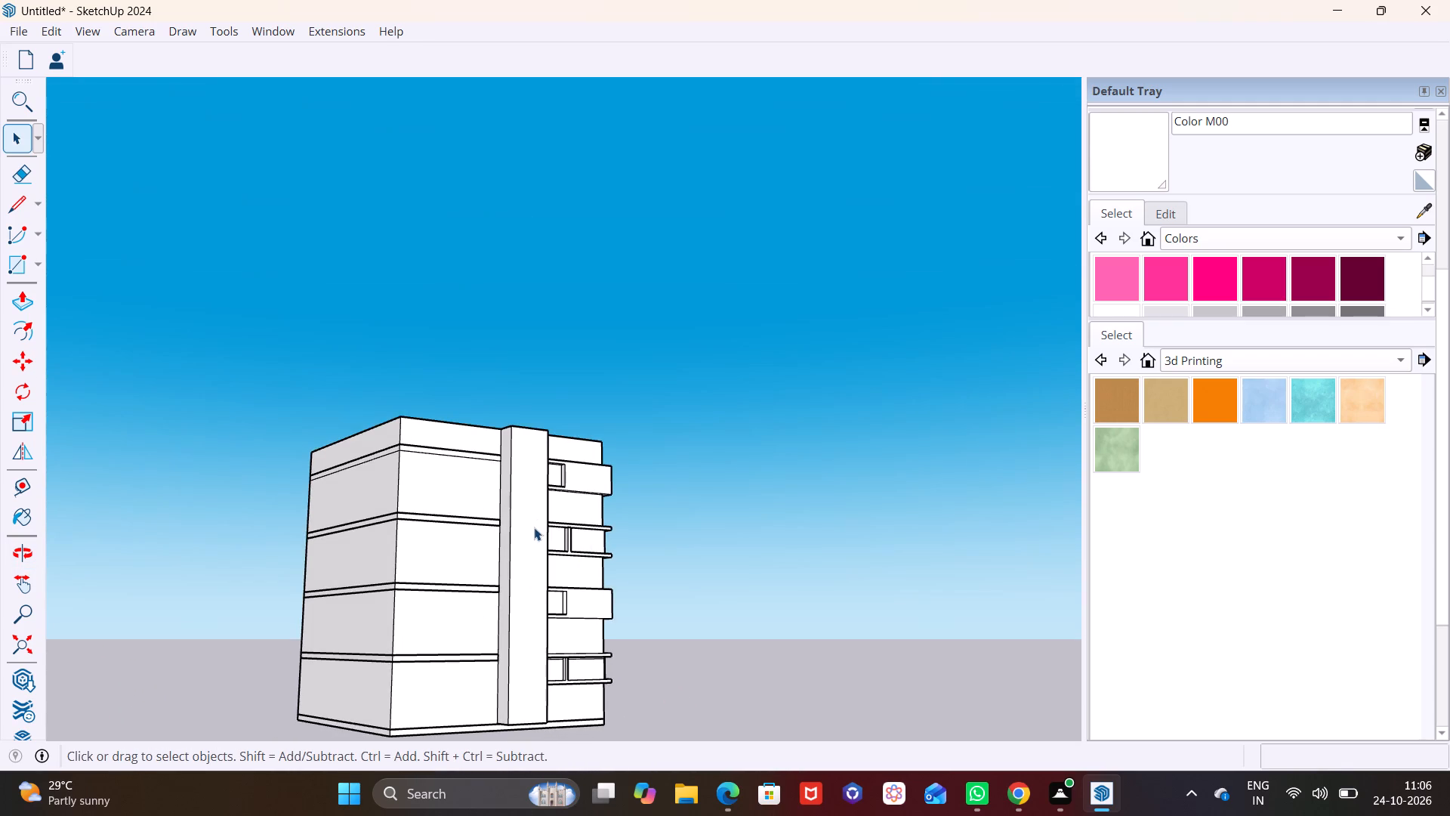
# Push/Pull the column's narrow side face outward by about 10 5/16" to widen the column.
pyautogui.scroll(8, 516, 547)
pyautogui.moveTo(515, 566); pyautogui.dragTo(556, 419, button='middle')
pyautogui.moveTo(561, 467); pyautogui.dragTo(639, 586, button='middle')
pyautogui.click(597, 542)
pyautogui.click(29, 299)
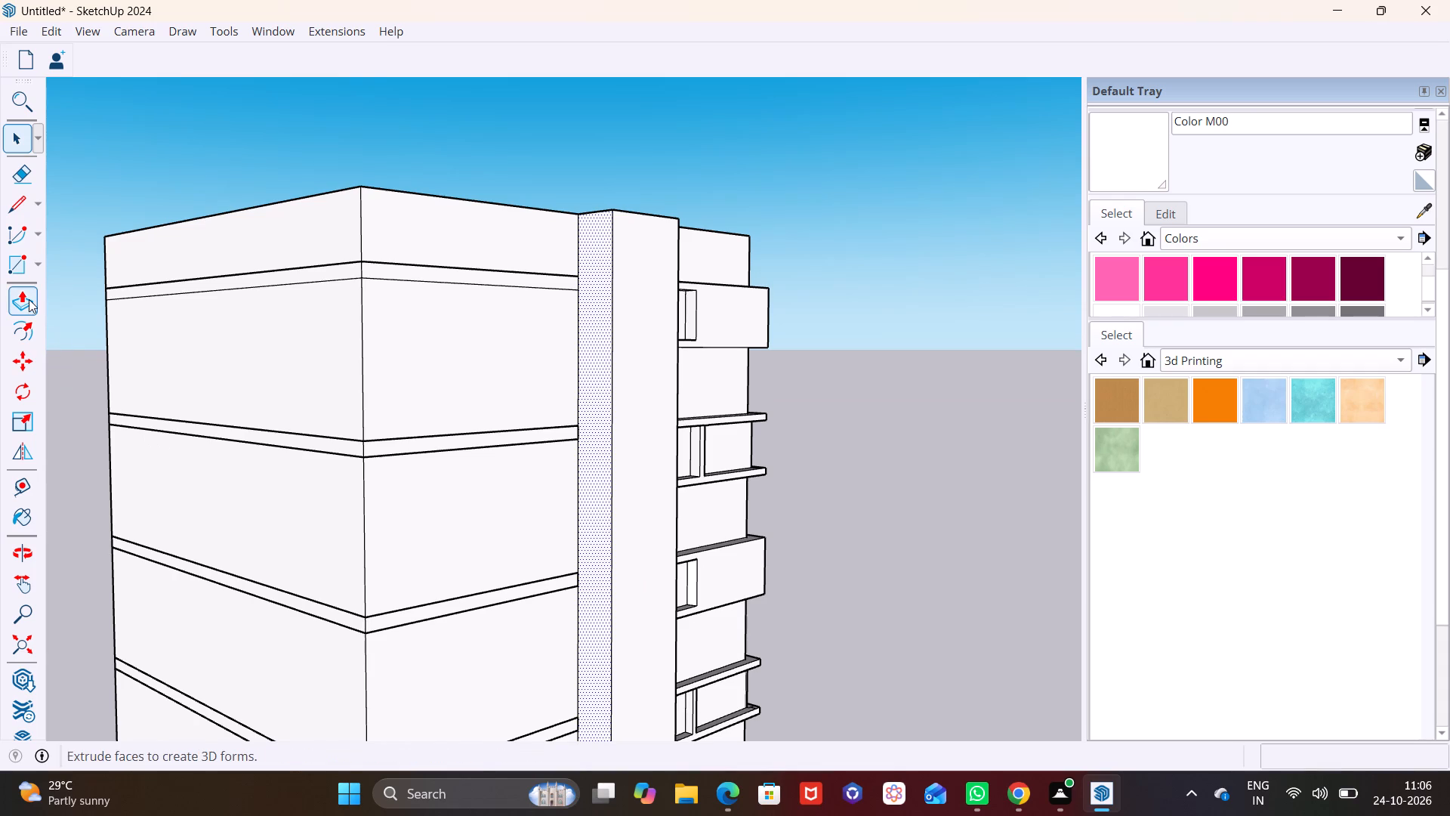
pyautogui.click(599, 458)
pyautogui.click(592, 464)
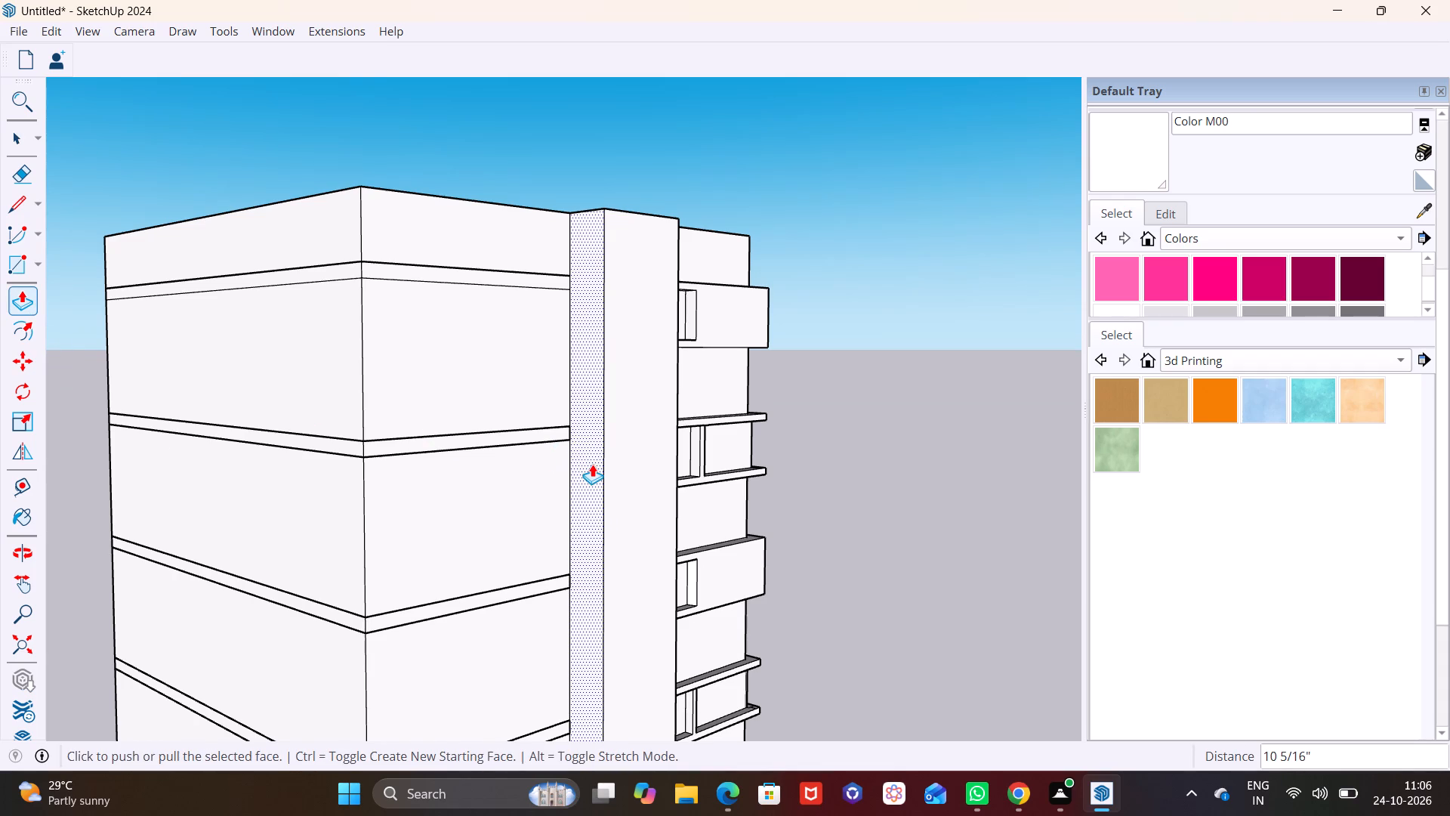
# Push/Pull the column's broad front face slightly outward to deepen its projection.
pyautogui.click(12, 134)
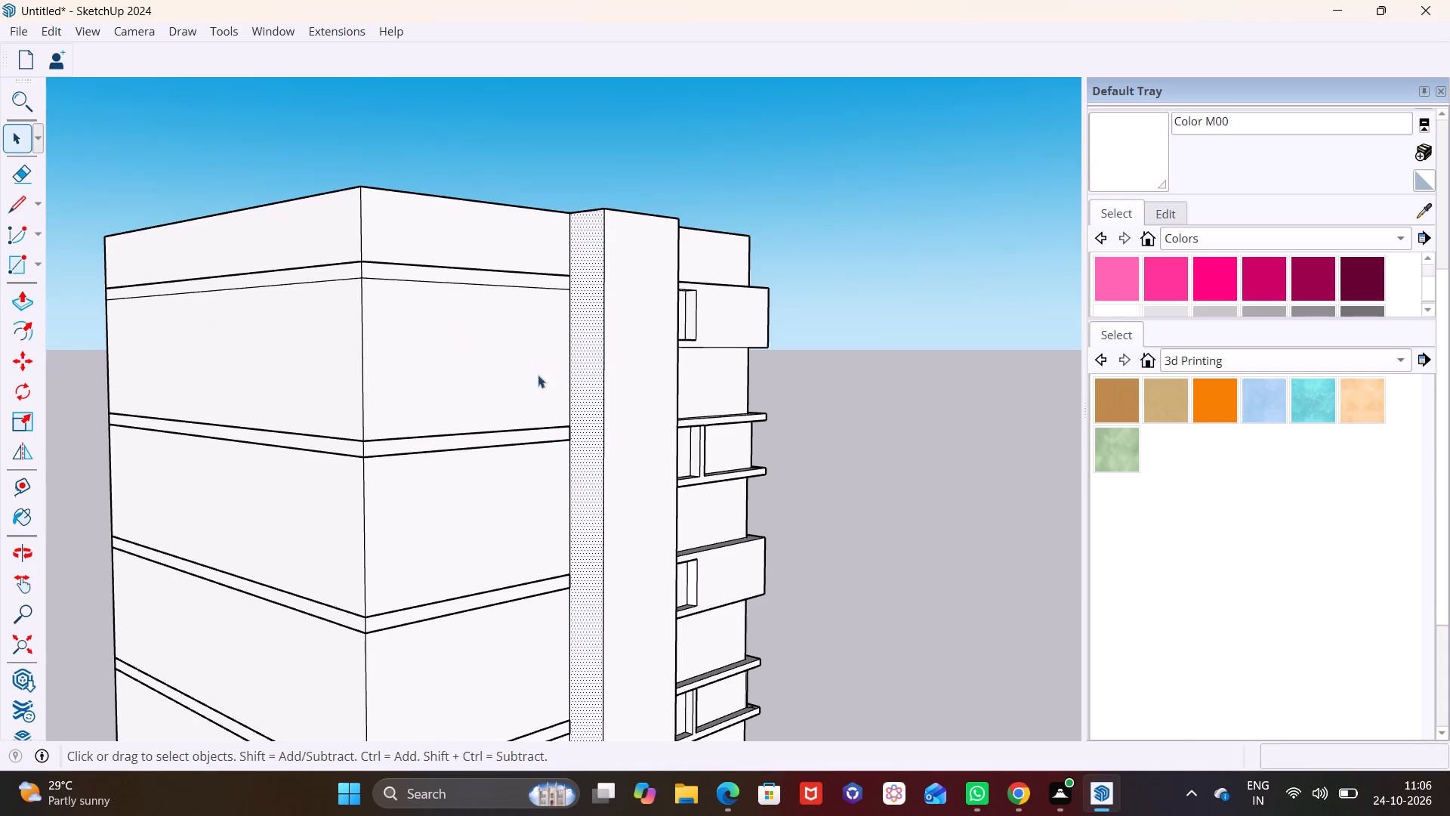
pyautogui.click(629, 419)
pyautogui.moveTo(21, 298); pyautogui.dragTo(28, 291)
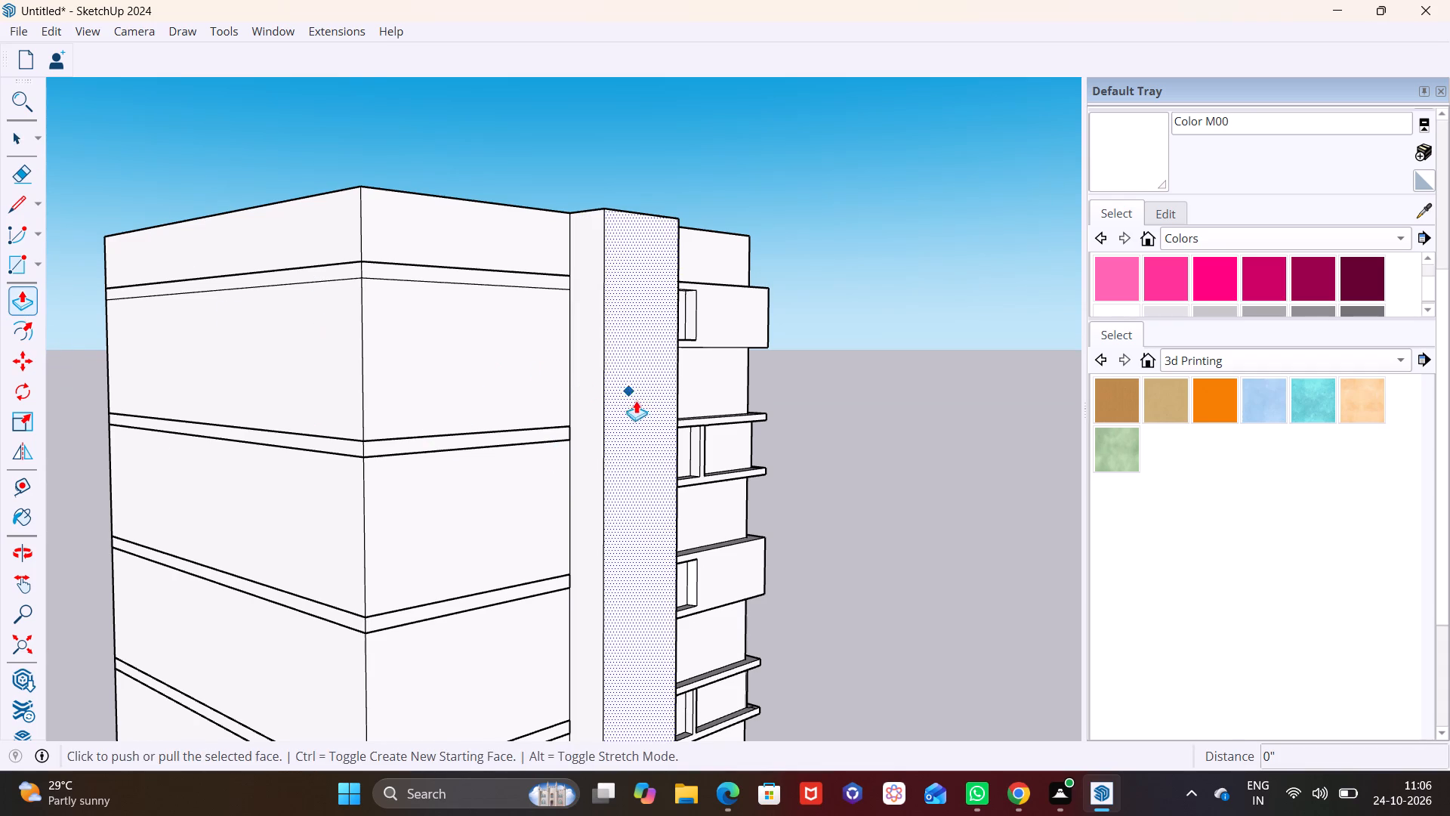
pyautogui.click(640, 405)
pyautogui.click(652, 410)
pyautogui.scroll(-3, 747, 481)
pyautogui.press('space')
# Examine the adjusted column against the window boxes and floor bands from several sides of the building.
pyautogui.scroll(-1, 749, 488)
pyautogui.moveTo(724, 491); pyautogui.dragTo(361, 534, button='middle')
pyautogui.scroll(-3, 474, 517)
pyautogui.moveTo(484, 539); pyautogui.dragTo(254, 510, button='middle')
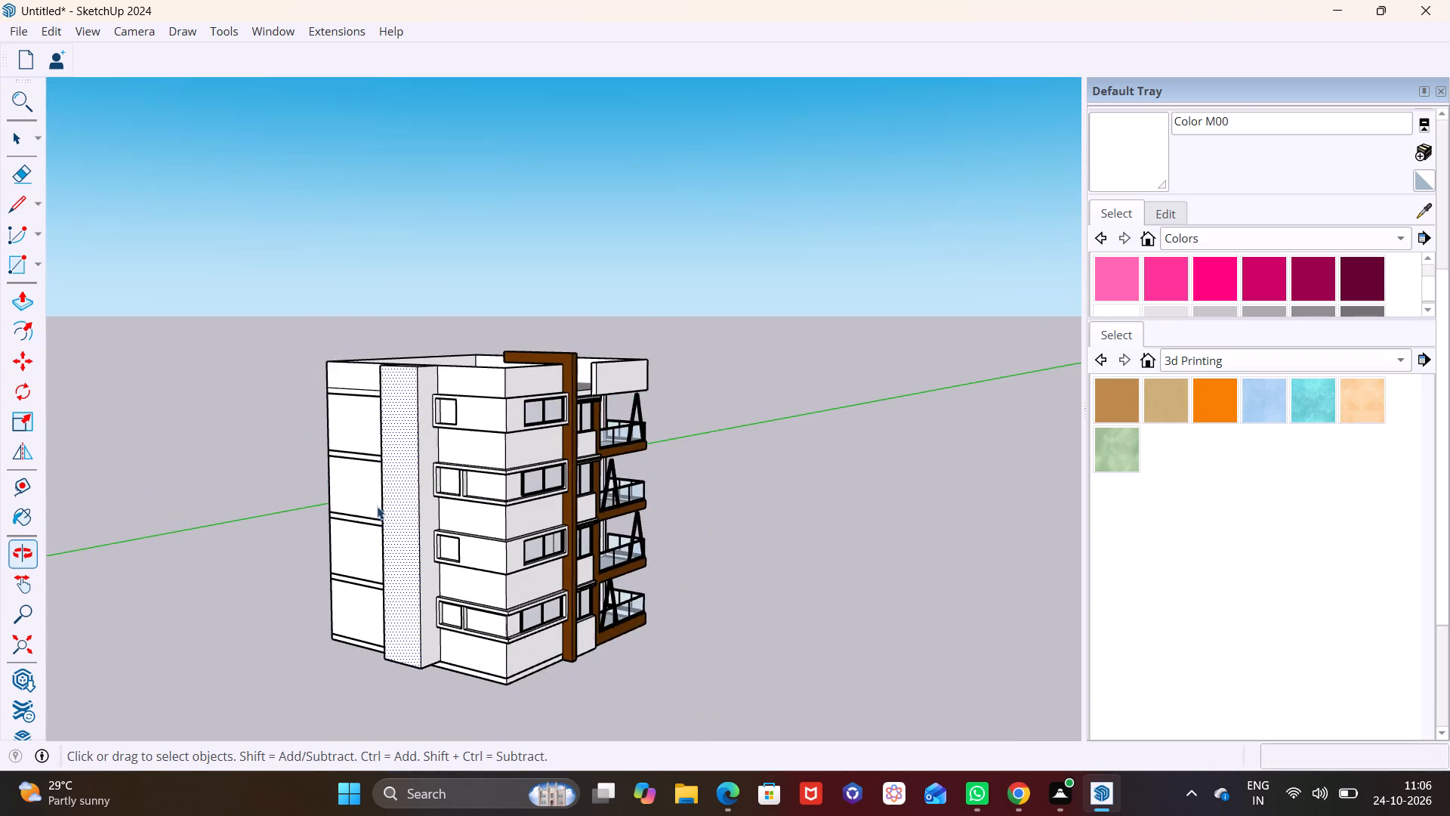
pyautogui.scroll(-2, 444, 521)
pyautogui.scroll(4, 418, 516)
pyautogui.moveTo(403, 495); pyautogui.dragTo(449, 383, button='middle')
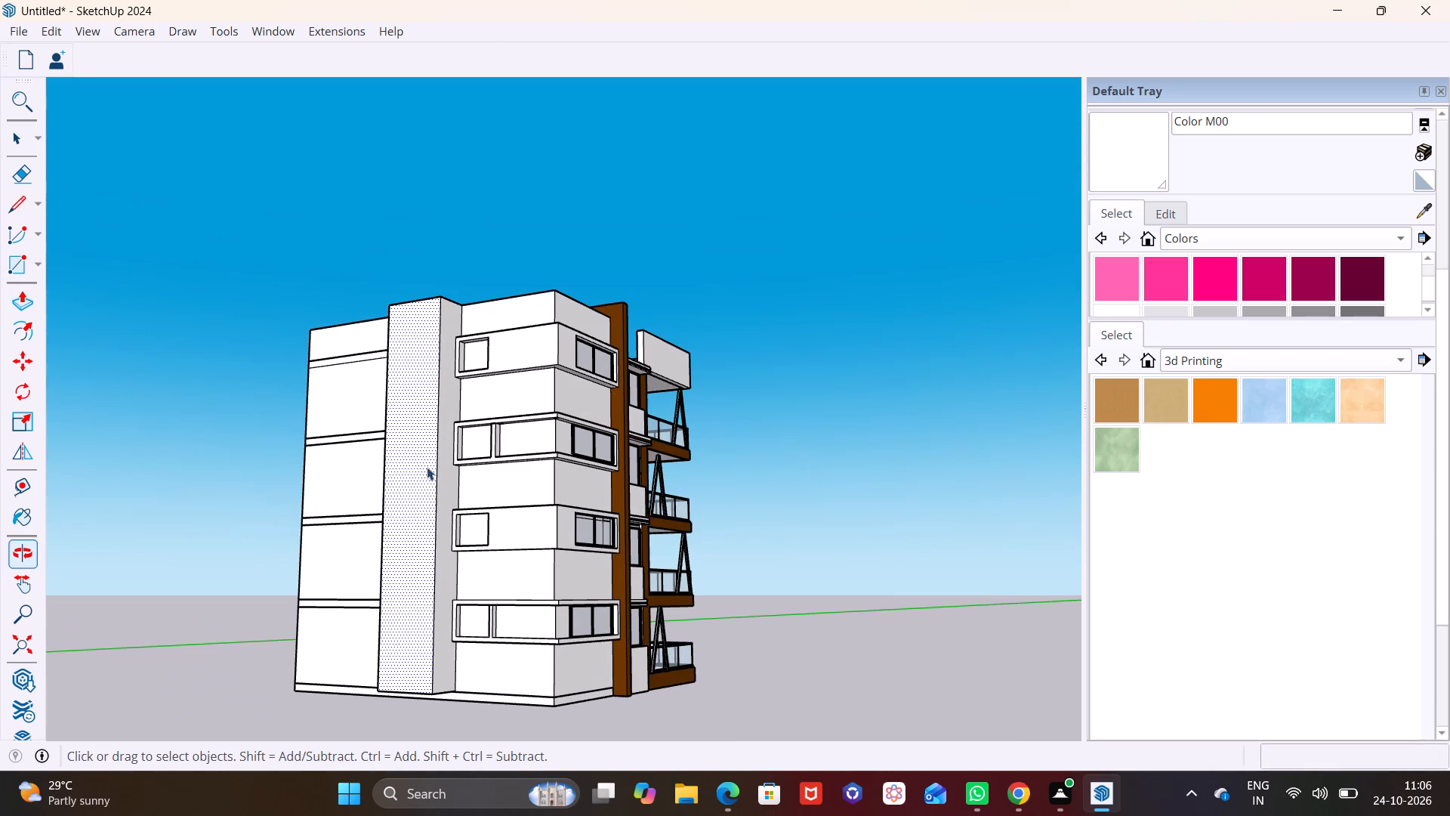
pyautogui.click(749, 644)
pyautogui.scroll(2, 335, 513)
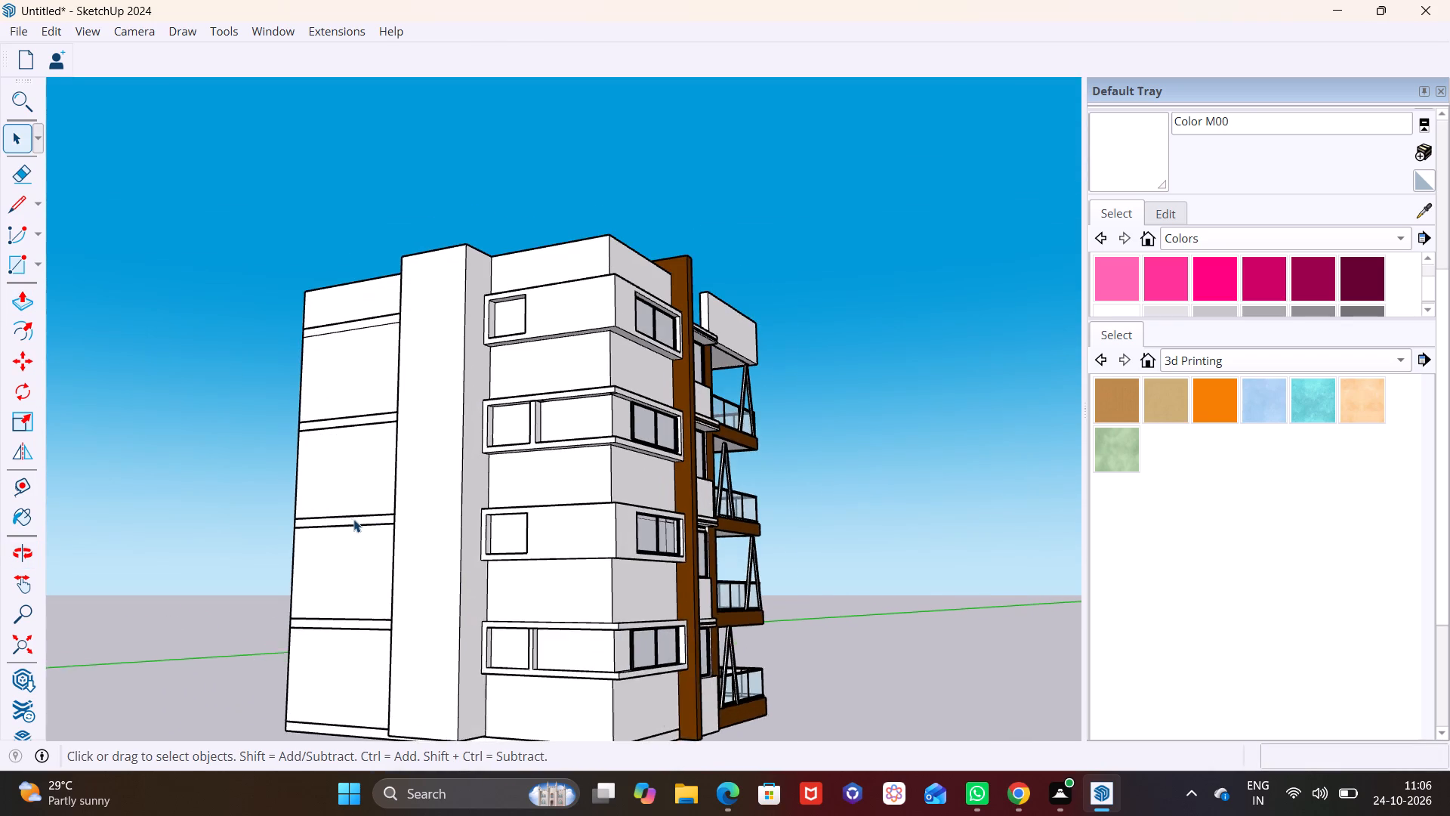
pyautogui.scroll(1, 353, 519)
pyautogui.moveTo(419, 517); pyautogui.dragTo(470, 565, button='middle')
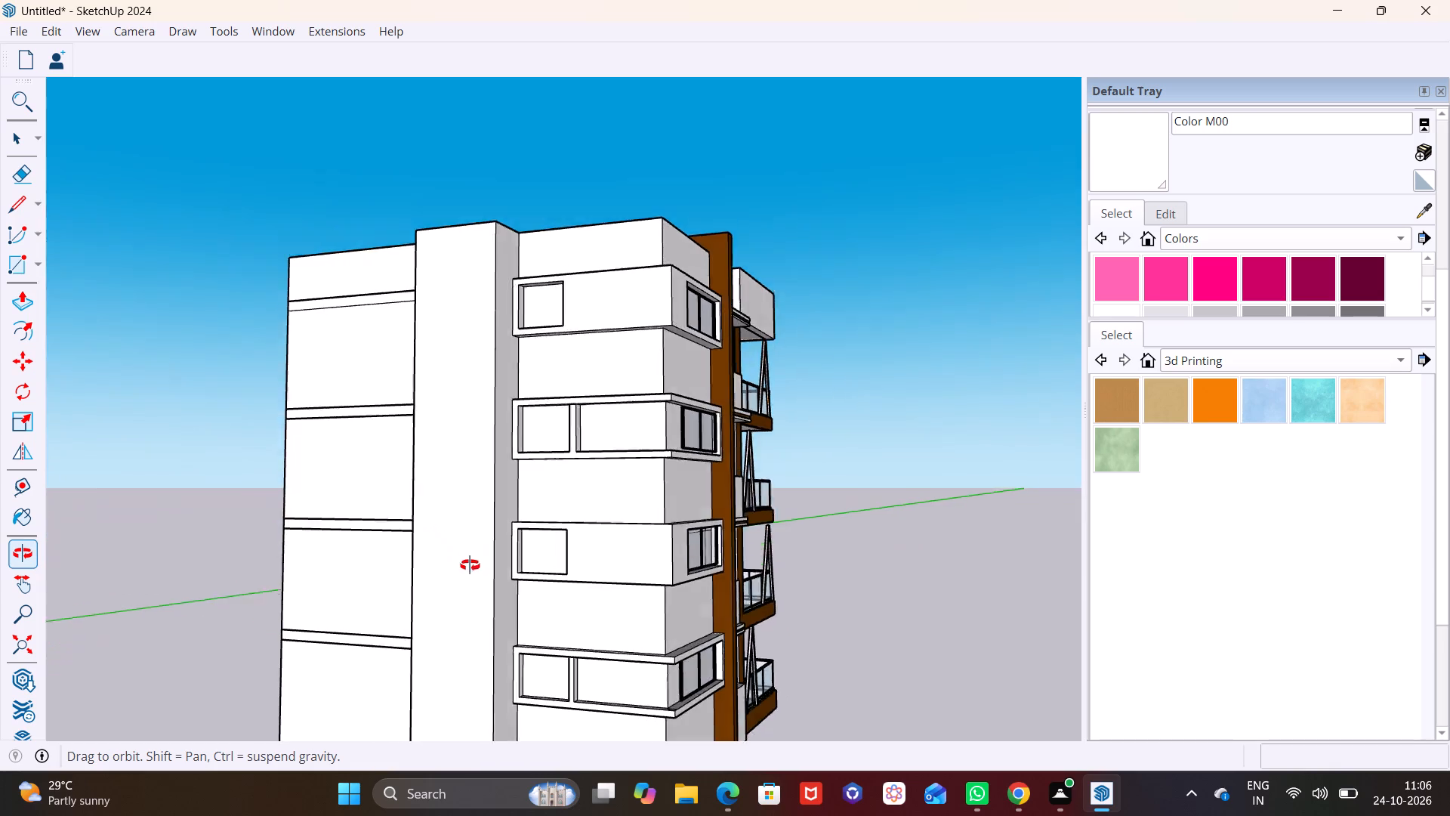
pyautogui.moveTo(470, 565); pyautogui.dragTo(848, 656, button='middle')
pyautogui.scroll(1, 844, 656)
pyautogui.scroll(-5, 505, 537)
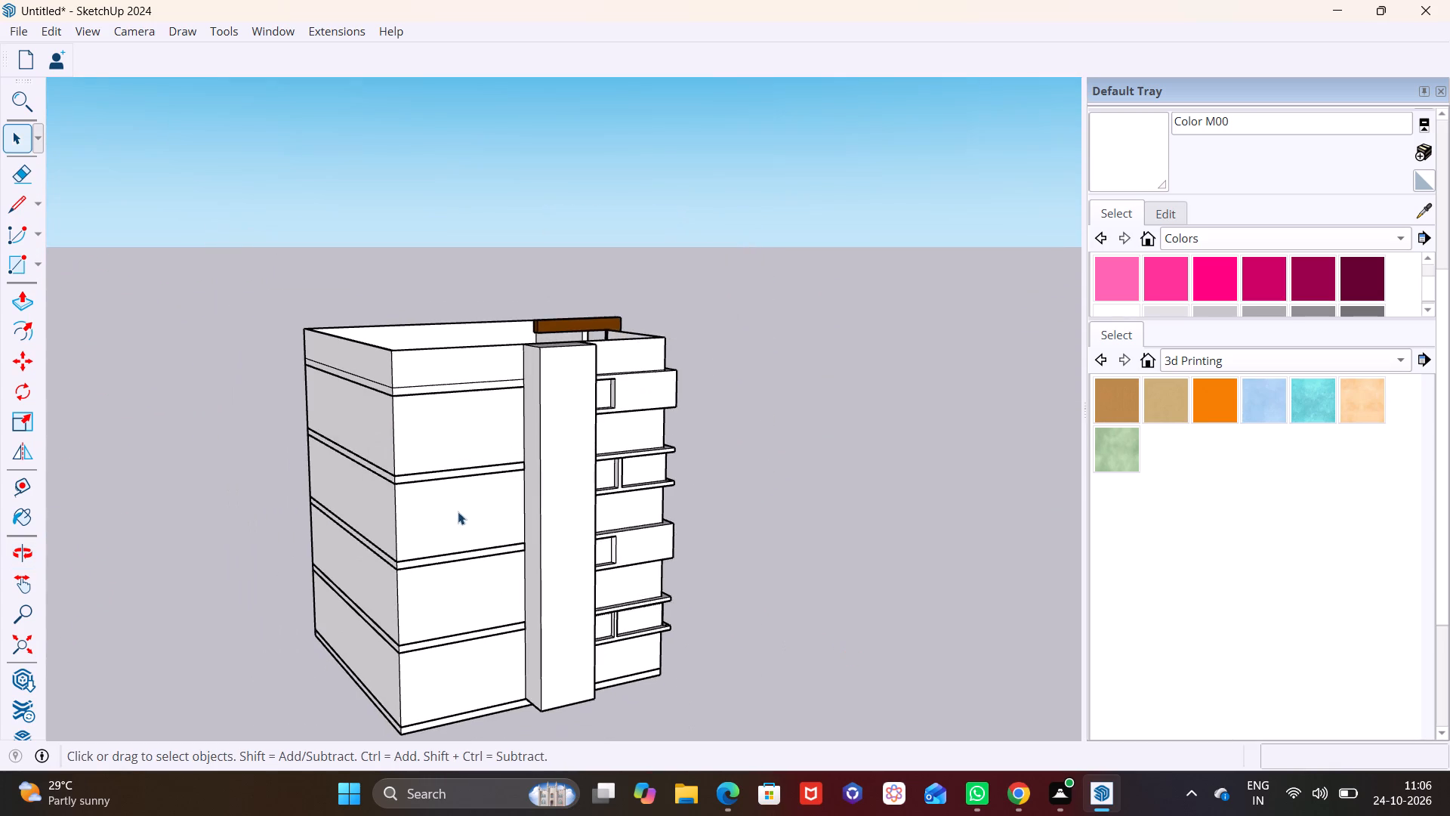
pyautogui.keyDown('shift'); pyautogui.moveTo(450, 500); pyautogui.dragTo(437, 471, button='middle'); pyautogui.keyUp('shift')
pyautogui.scroll(5, 444, 376)
pyautogui.scroll(-3, 435, 372)
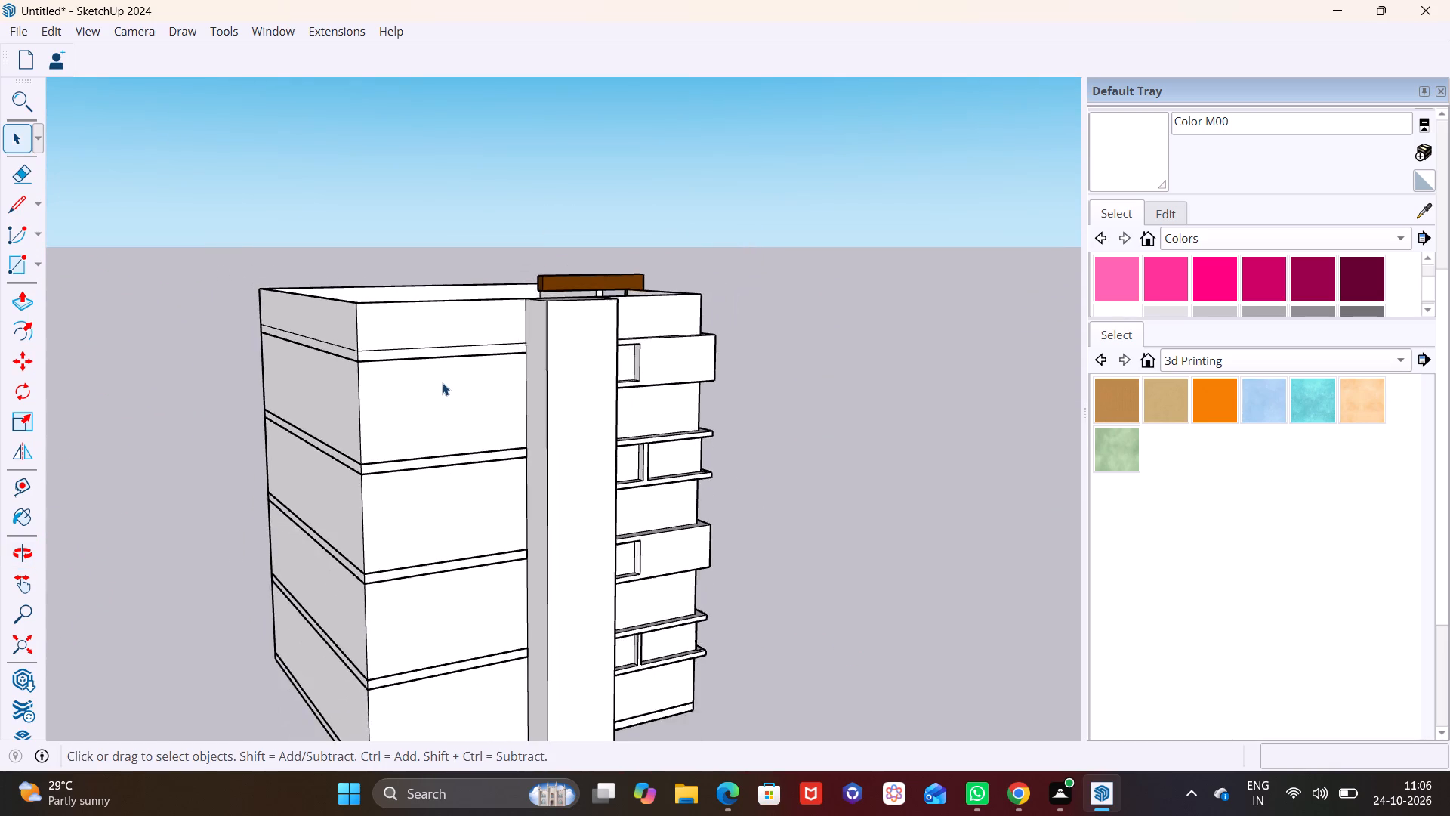
pyautogui.scroll(-3, 442, 382)
pyautogui.moveTo(467, 420); pyautogui.dragTo(248, 427, button='middle')
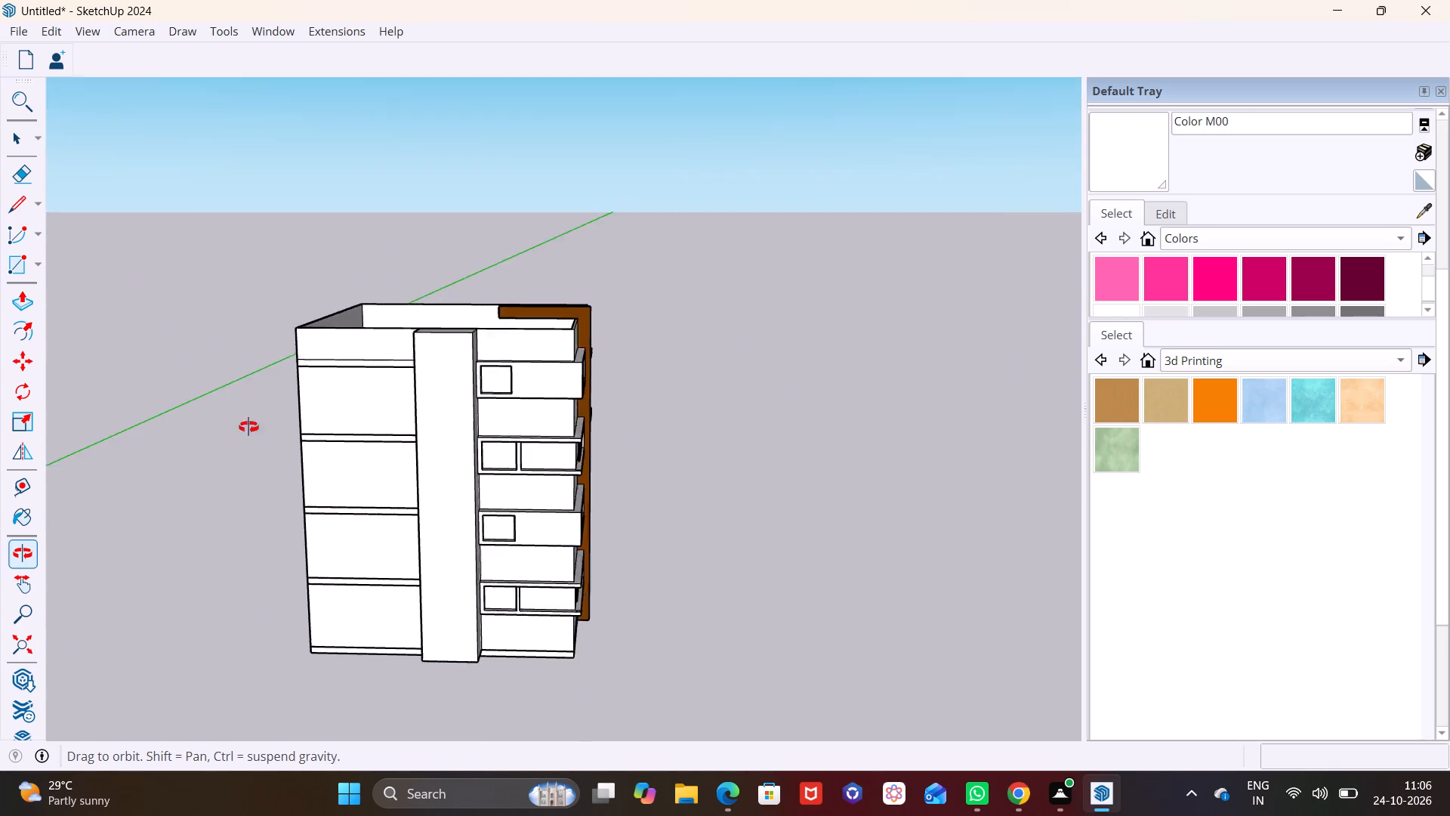
pyautogui.moveTo(248, 427); pyautogui.dragTo(496, 388, button='middle')
pyautogui.scroll(5, 484, 430)
pyautogui.keyDown('shift'); pyautogui.moveTo(474, 508); pyautogui.dragTo(456, 478, button='middle'); pyautogui.keyUp('shift')
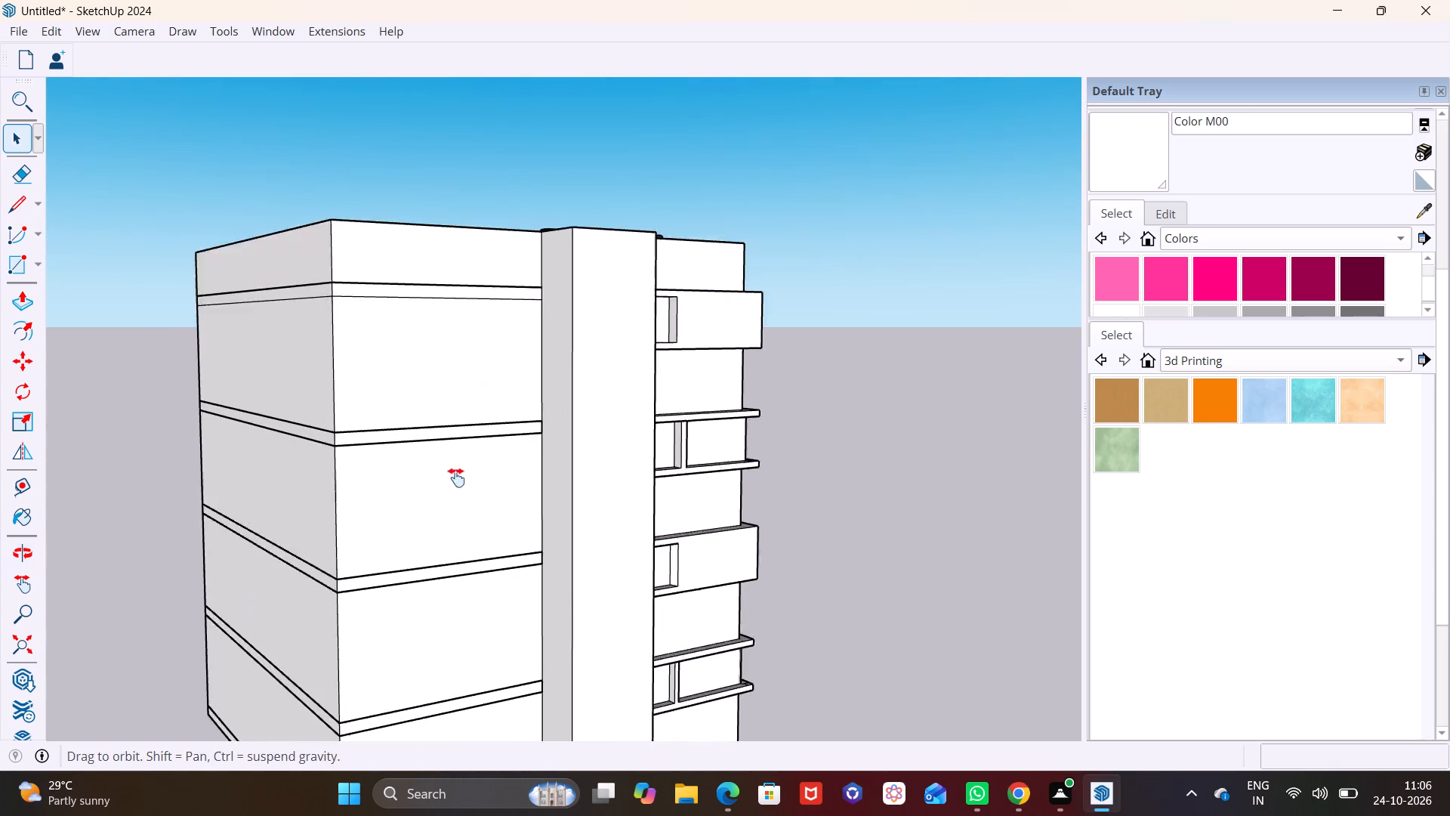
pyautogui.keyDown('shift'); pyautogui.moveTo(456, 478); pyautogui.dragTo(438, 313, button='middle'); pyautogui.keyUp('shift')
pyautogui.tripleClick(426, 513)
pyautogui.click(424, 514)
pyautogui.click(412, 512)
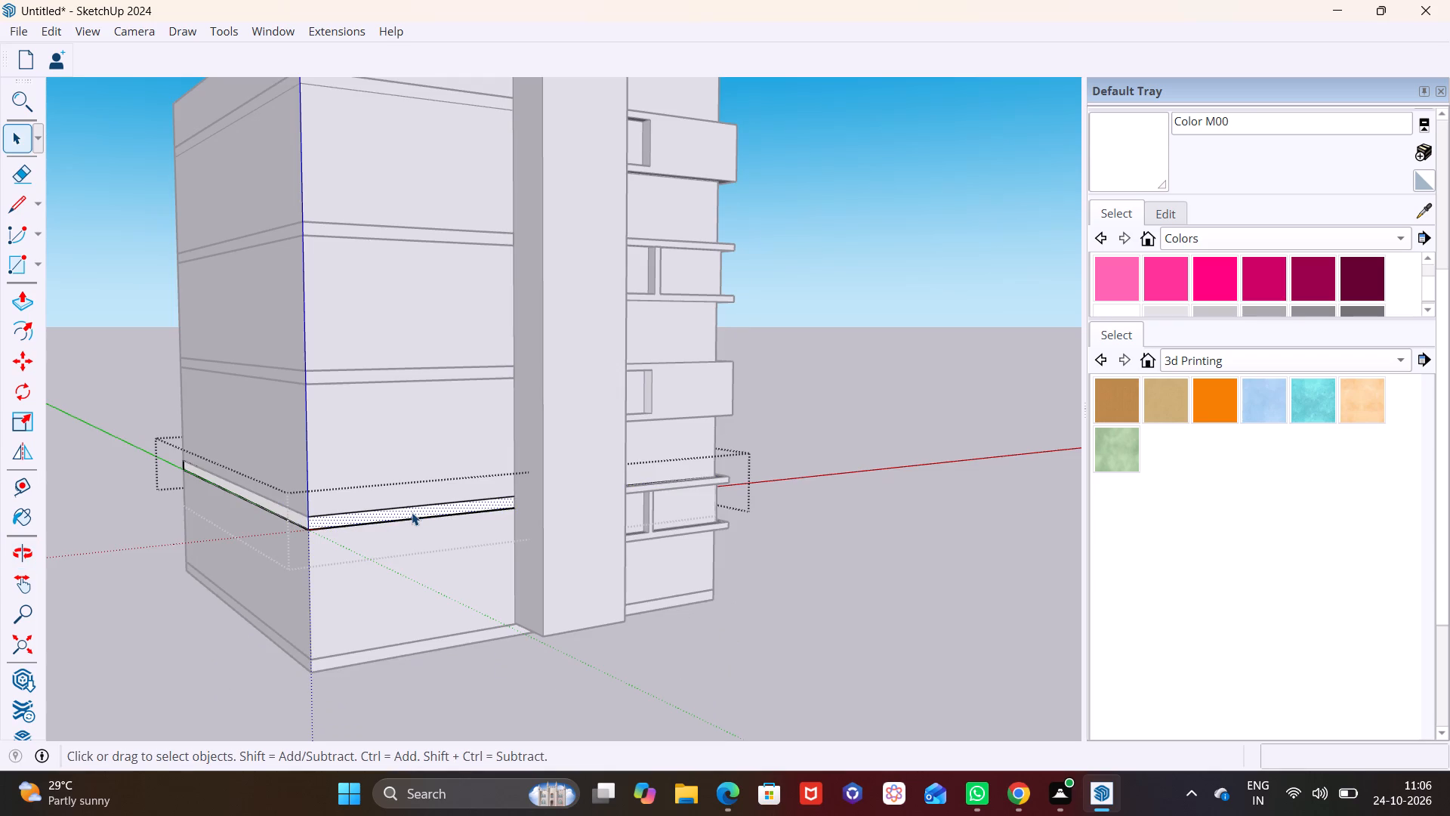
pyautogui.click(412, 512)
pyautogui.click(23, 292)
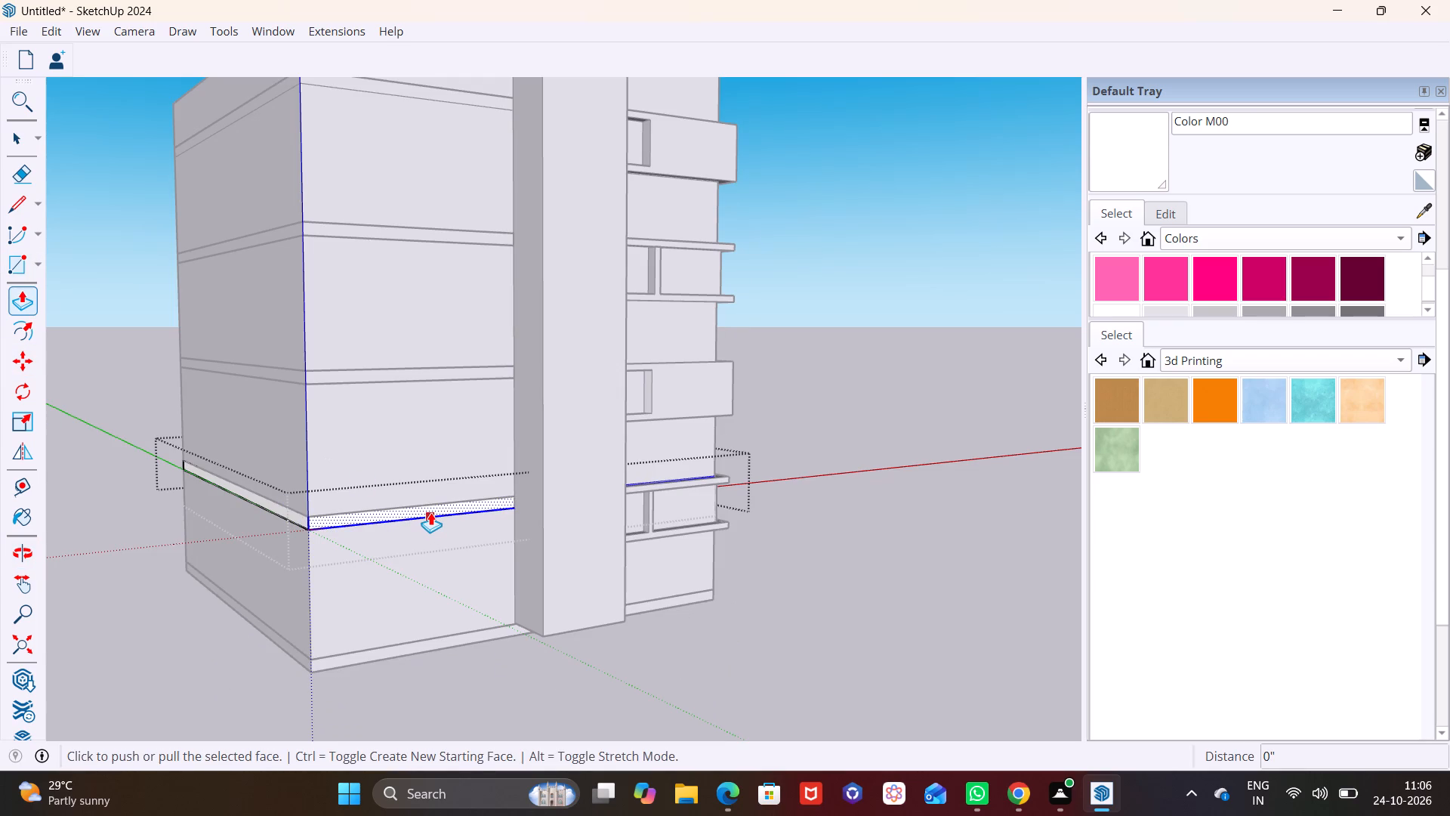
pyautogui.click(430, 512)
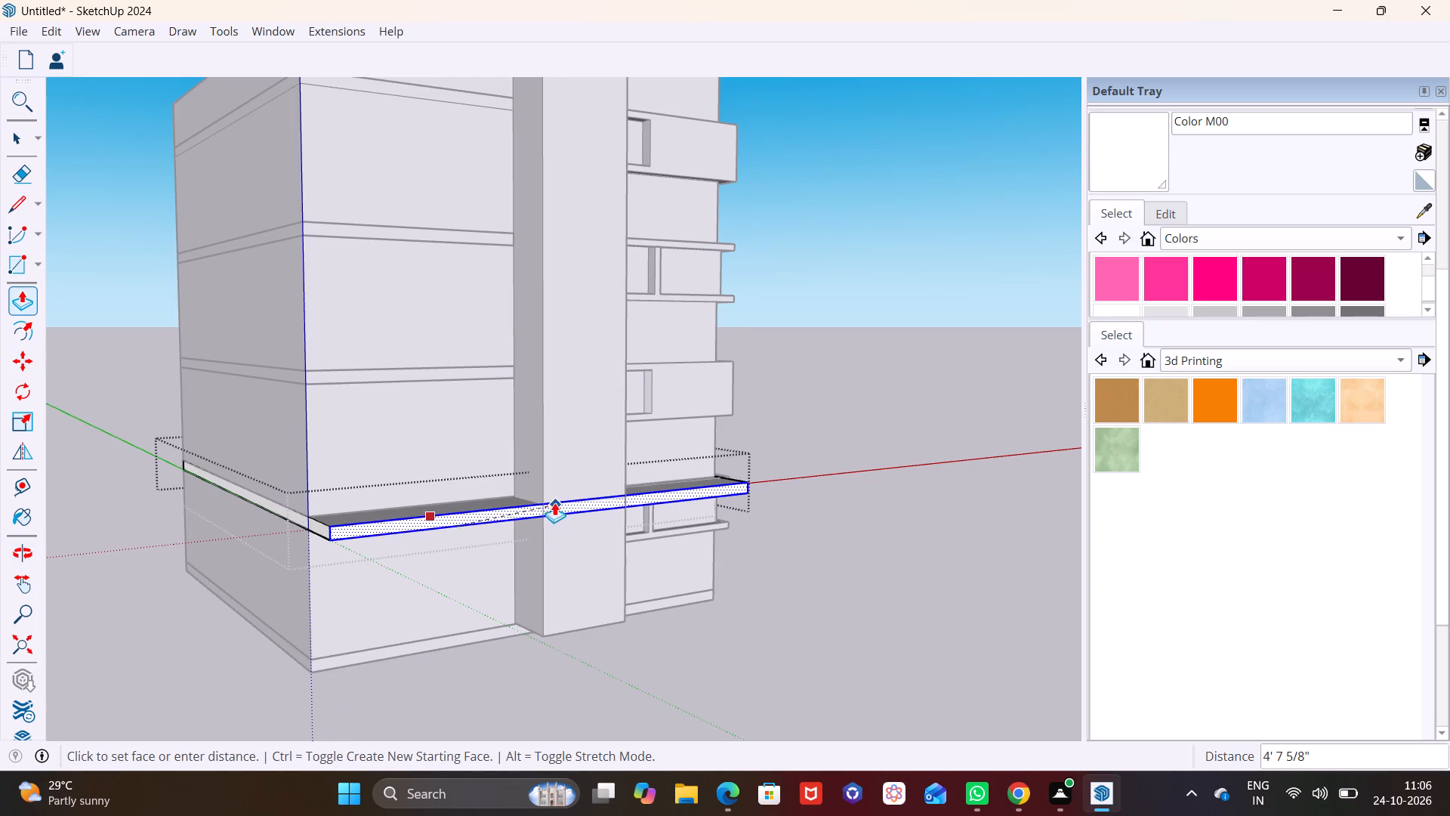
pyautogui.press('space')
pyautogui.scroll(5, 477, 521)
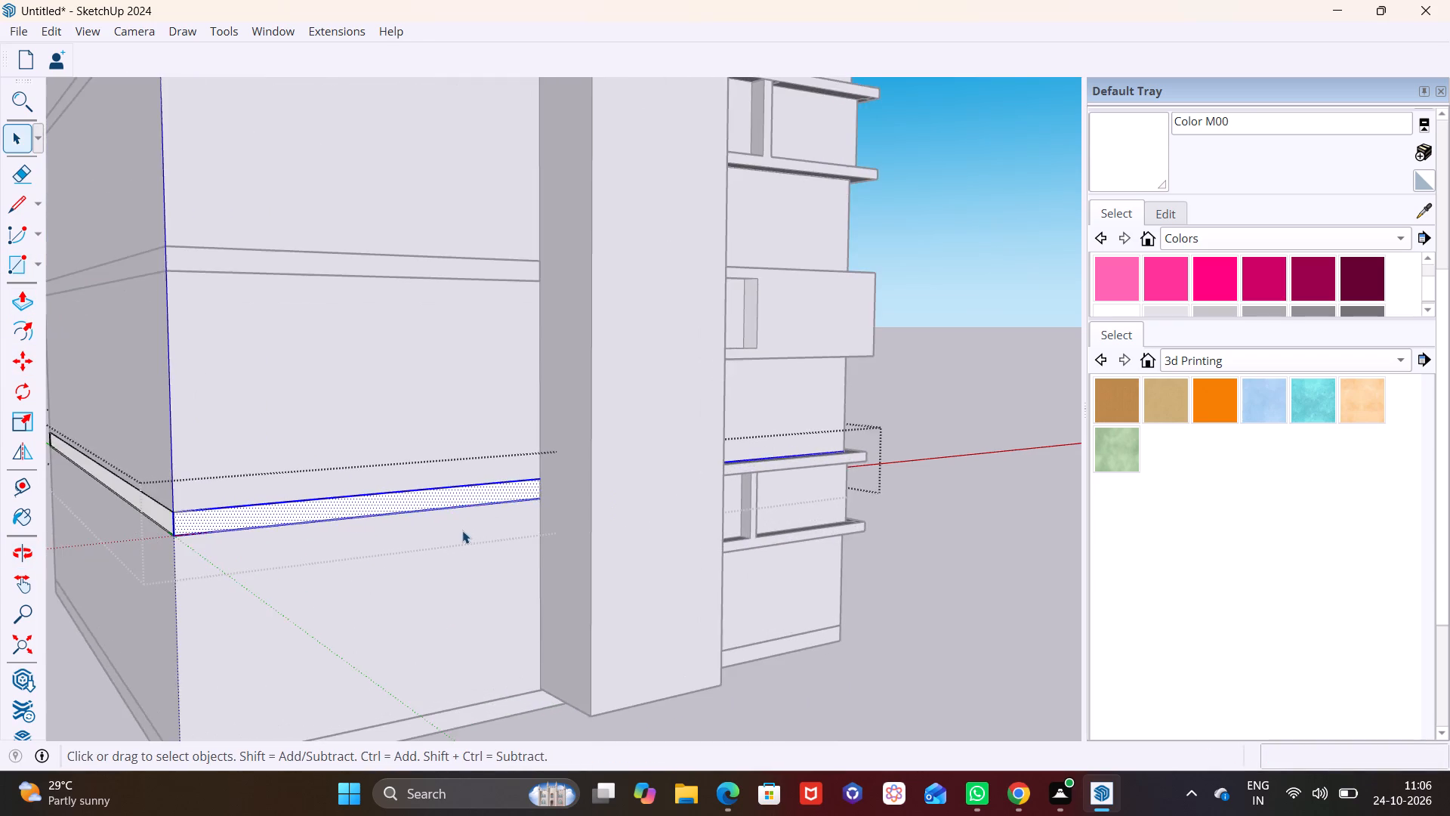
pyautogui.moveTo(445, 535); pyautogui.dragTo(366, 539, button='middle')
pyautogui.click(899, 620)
# Draw a rectangle of about 17' 11" by 1' over the lowest intermediate floor band, from the building corner to the column.
pyautogui.scroll(3, 497, 566)
pyautogui.moveTo(511, 570); pyautogui.dragTo(293, 604, button='middle')
pyautogui.scroll(-3, 283, 583)
pyautogui.keyDown('shift'); pyautogui.moveTo(331, 587); pyautogui.dragTo(861, 572, button='middle'); pyautogui.keyUp('shift')
pyautogui.keyDown('shift'); pyautogui.scroll(-1, 861, 572); pyautogui.keyUp('shift')
pyautogui.moveTo(806, 547); pyautogui.dragTo(1037, 553, button='middle')
pyautogui.scroll(2, 635, 441)
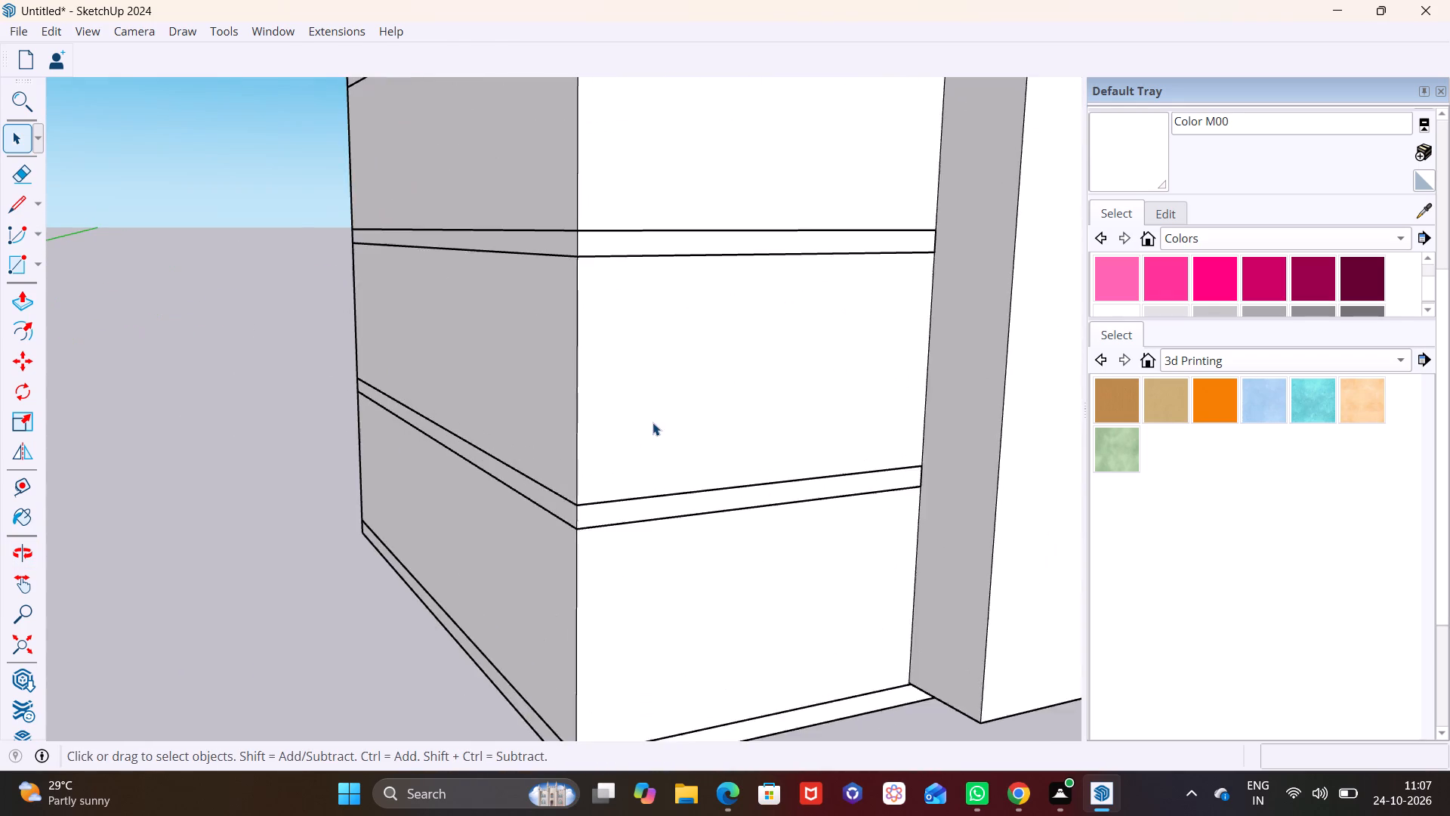
pyautogui.scroll(4, 652, 422)
pyautogui.moveTo(659, 422); pyautogui.dragTo(437, 389, button='middle')
pyautogui.click(39, 263)
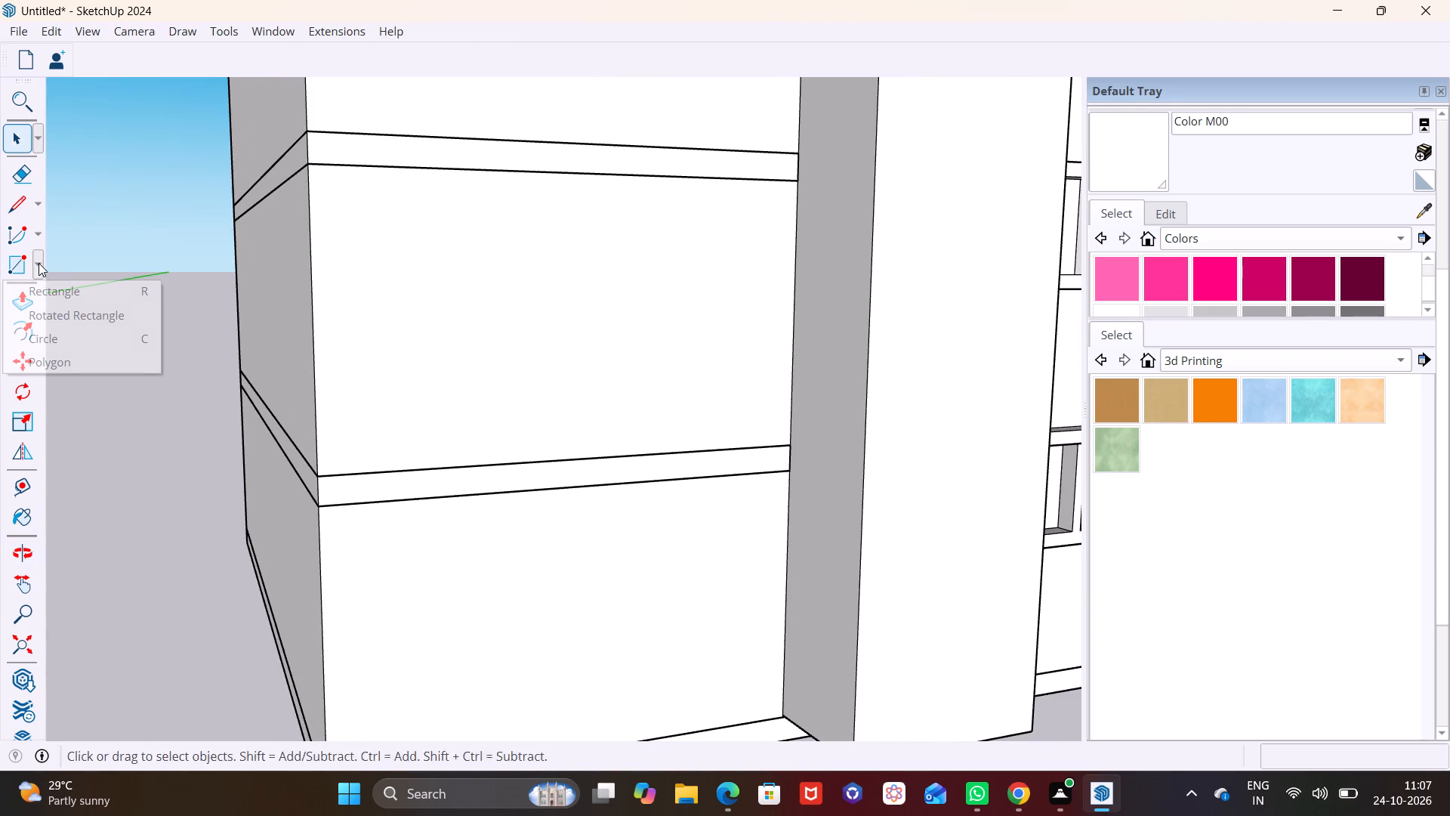
pyautogui.click(42, 286)
pyautogui.scroll(1, 371, 464)
pyautogui.moveTo(372, 464); pyautogui.dragTo(353, 420, button='middle')
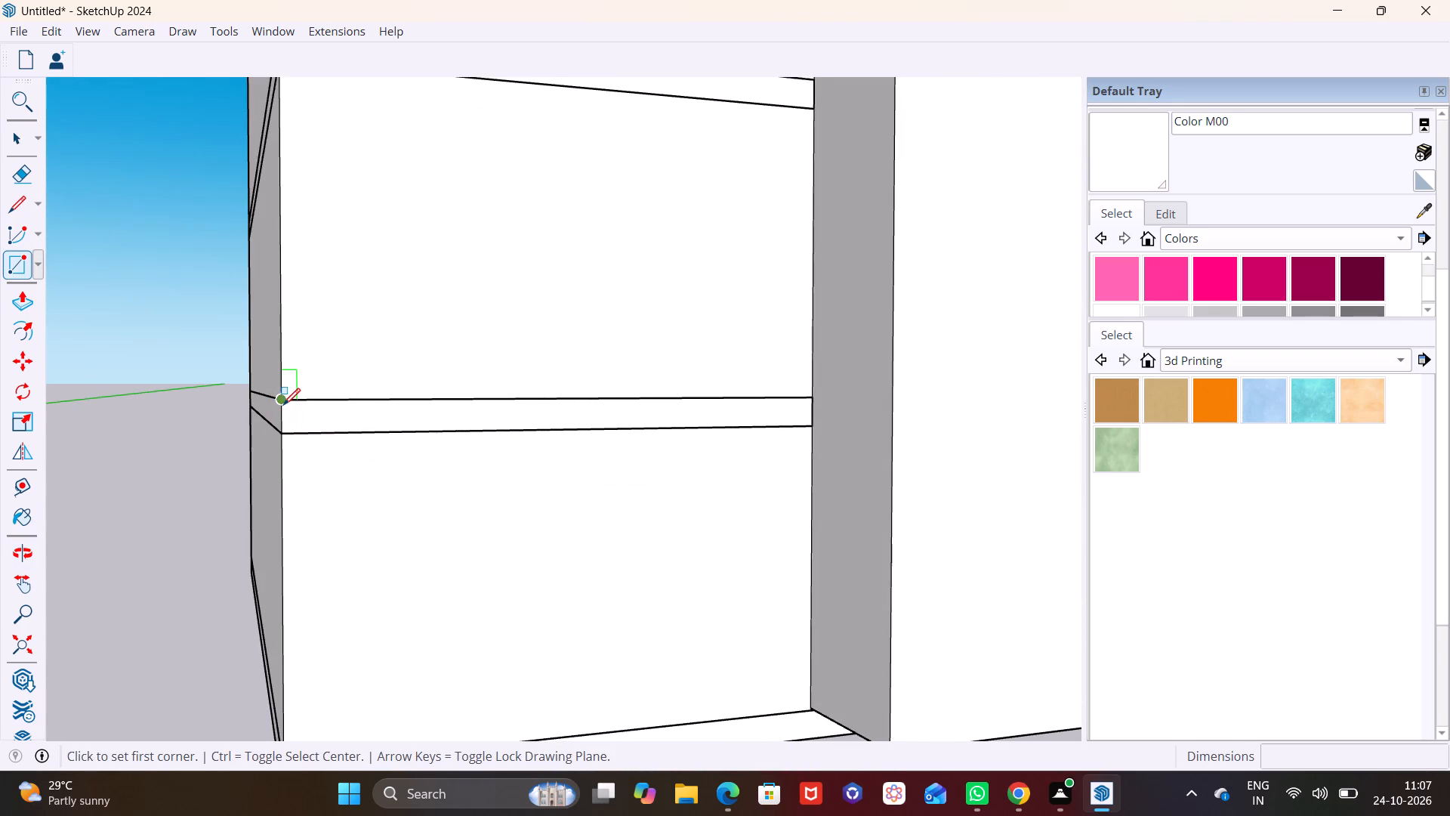
pyautogui.click(284, 405)
pyautogui.click(816, 425)
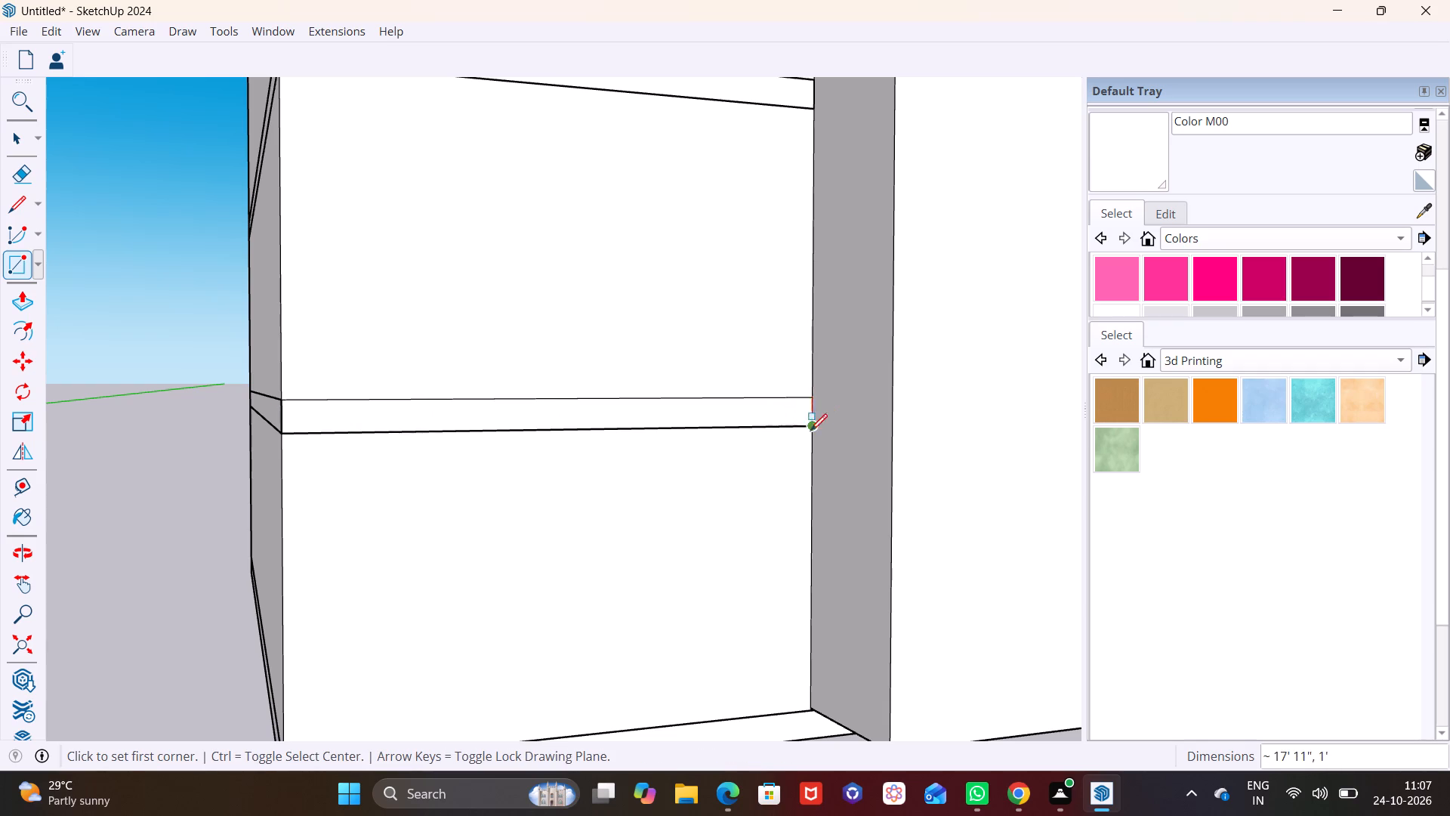
pyautogui.press('space')
# Push/Pull the lowest band rectangle outward 4' 7 5/8" to form a projecting slab beside the column.
pyautogui.click(686, 407)
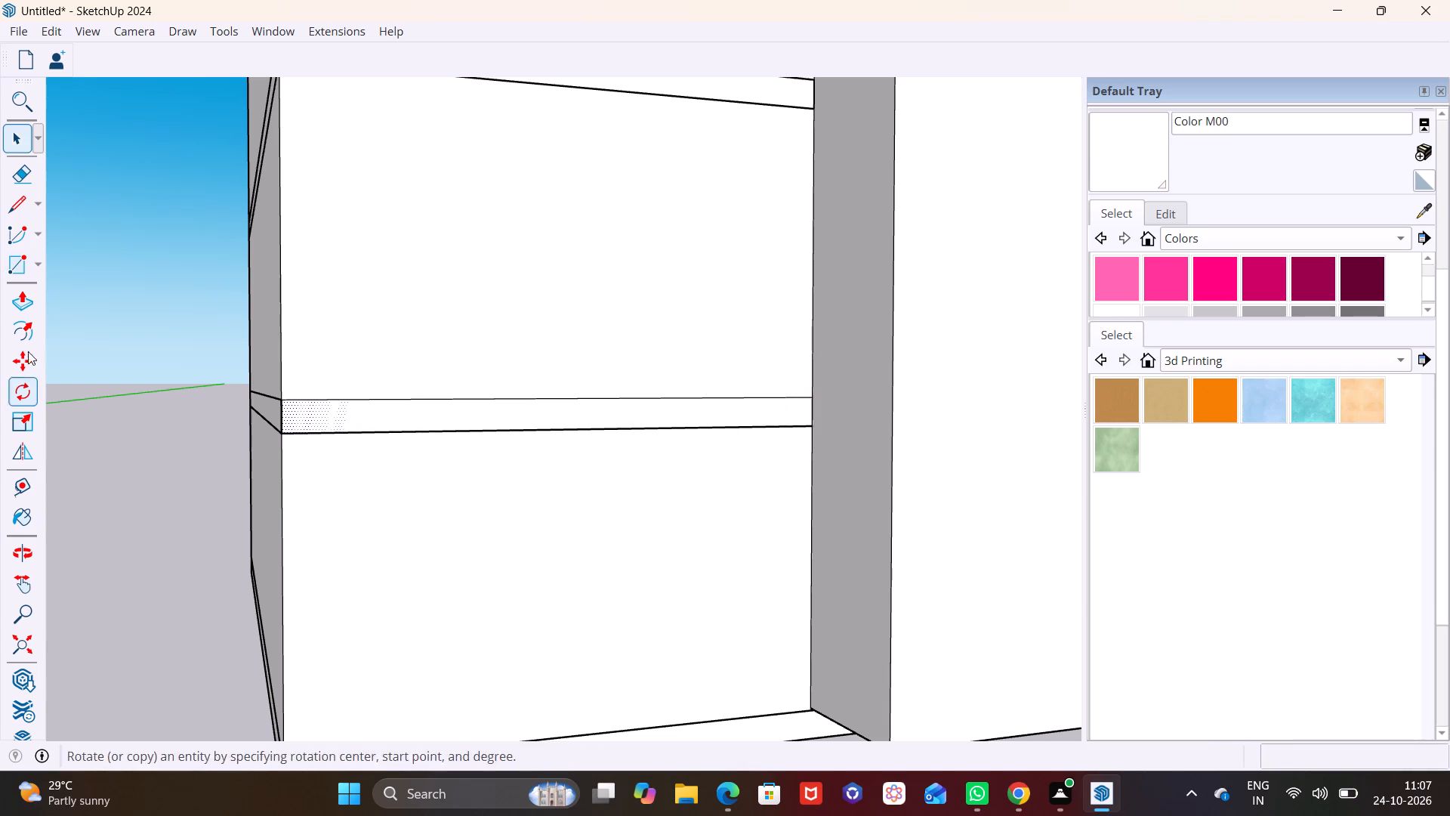
pyautogui.click(18, 295)
pyautogui.click(391, 416)
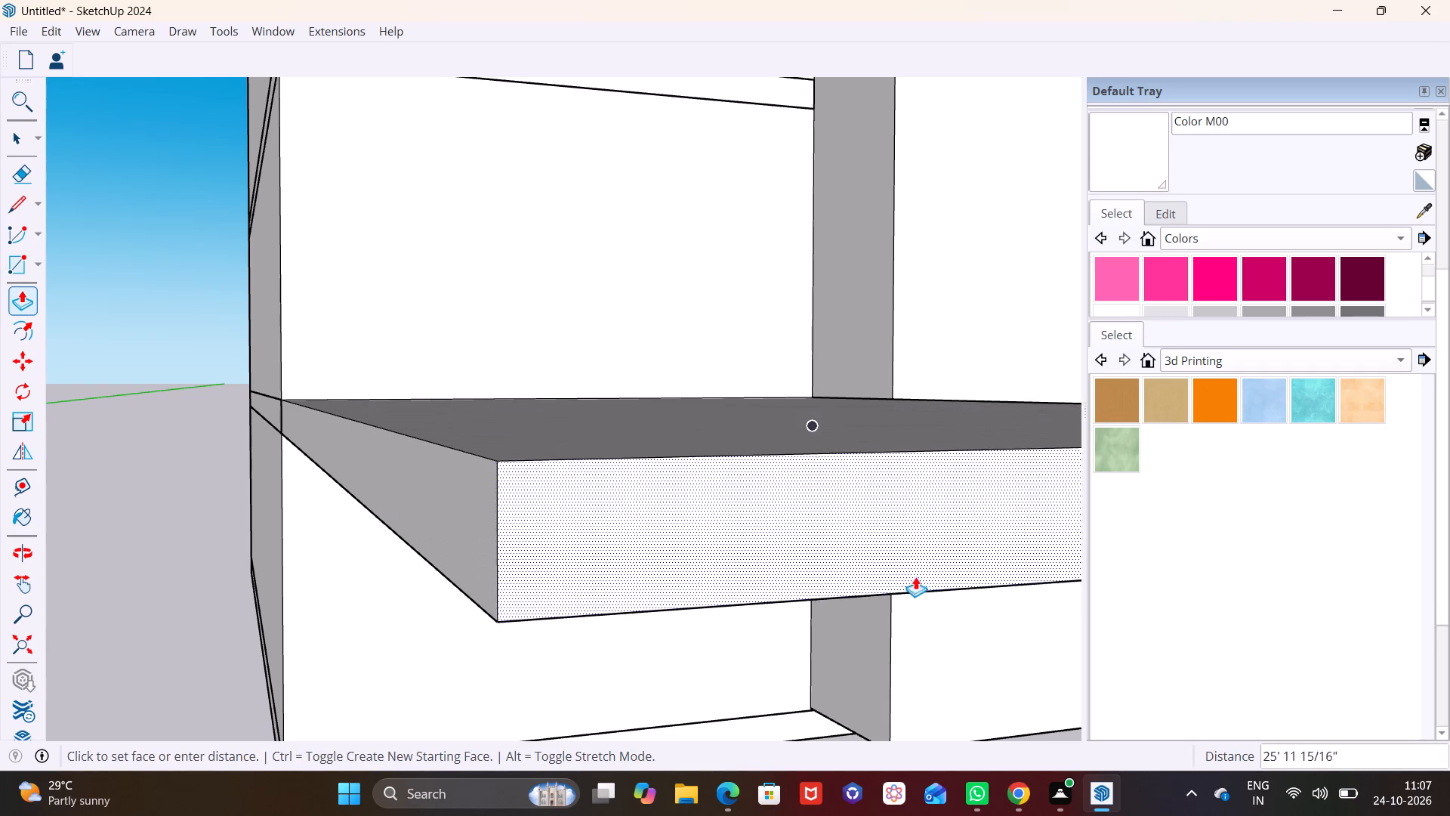
pyautogui.click(896, 614)
# Draw a rectangle of about 17' 11" by 1' over the next floor band above the new slab, ending at the column.
pyautogui.moveTo(788, 535); pyautogui.dragTo(631, 691, button='middle')
pyautogui.scroll(-6, 481, 598)
pyautogui.moveTo(421, 547); pyautogui.dragTo(686, 551, button='middle')
pyautogui.keyDown('shift'); pyautogui.scroll(-1, 686, 551); pyautogui.keyUp('shift')
pyautogui.scroll(5, 555, 526)
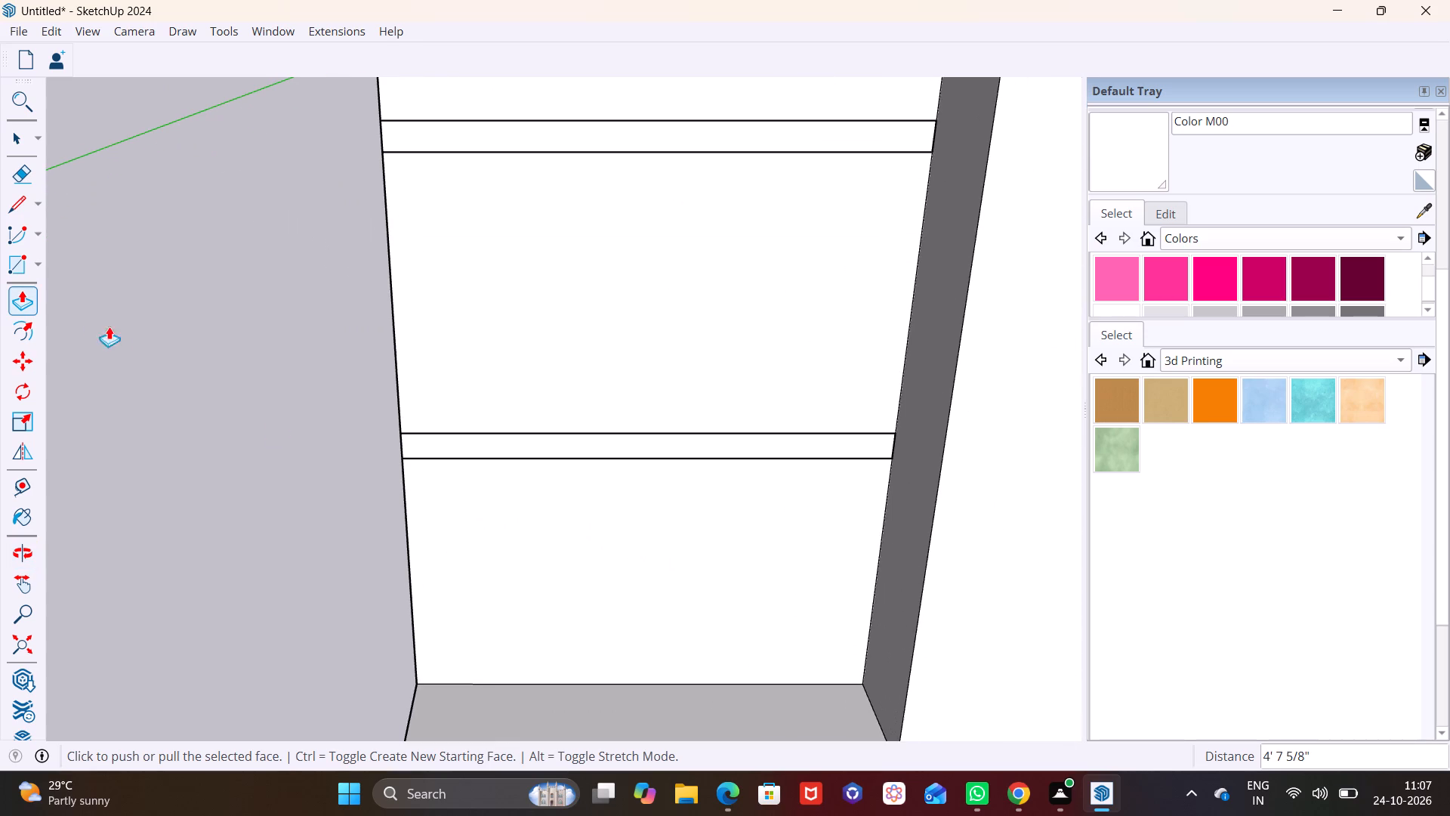
pyautogui.click(37, 265)
pyautogui.click(42, 286)
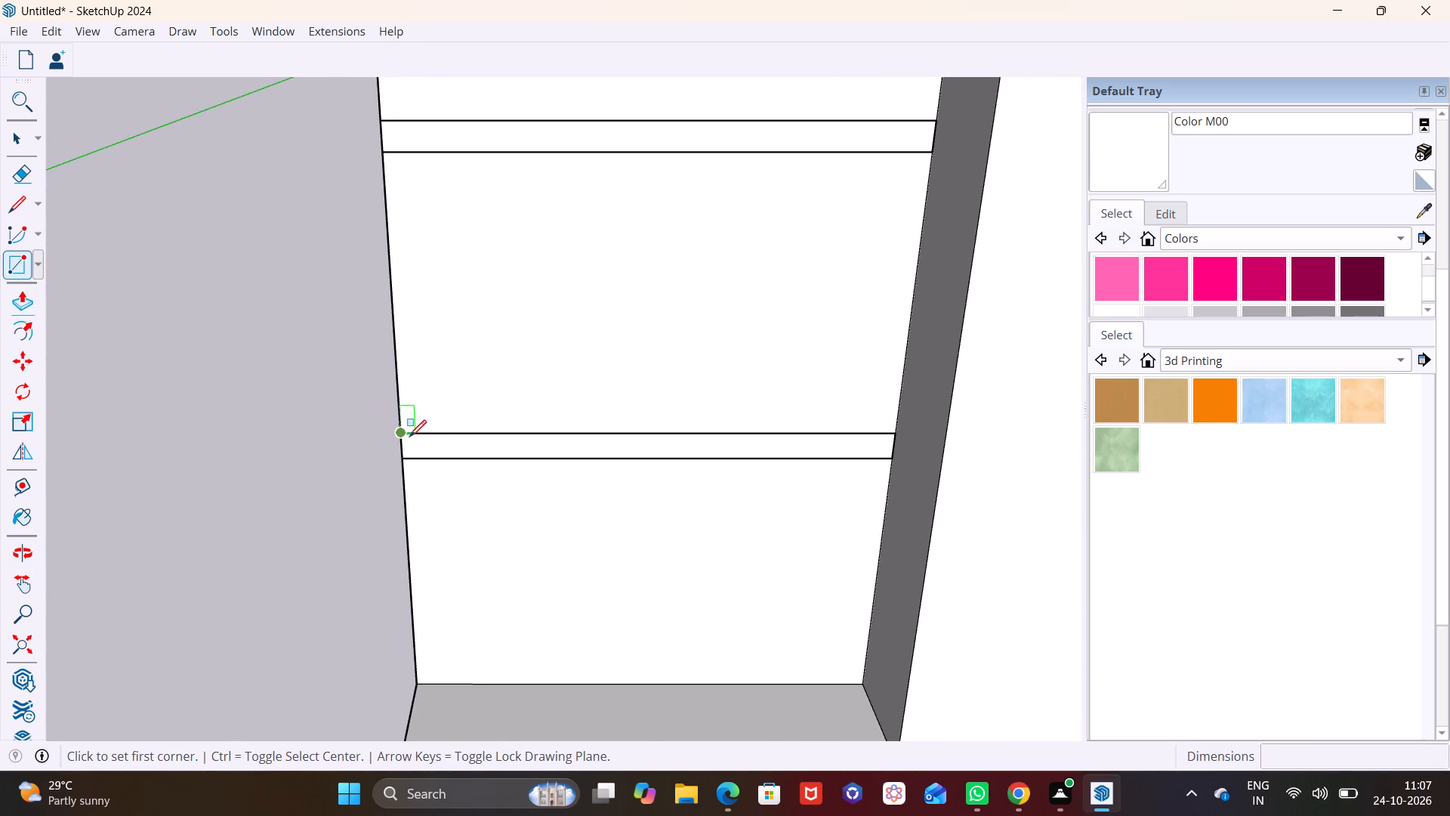
pyautogui.click(409, 437)
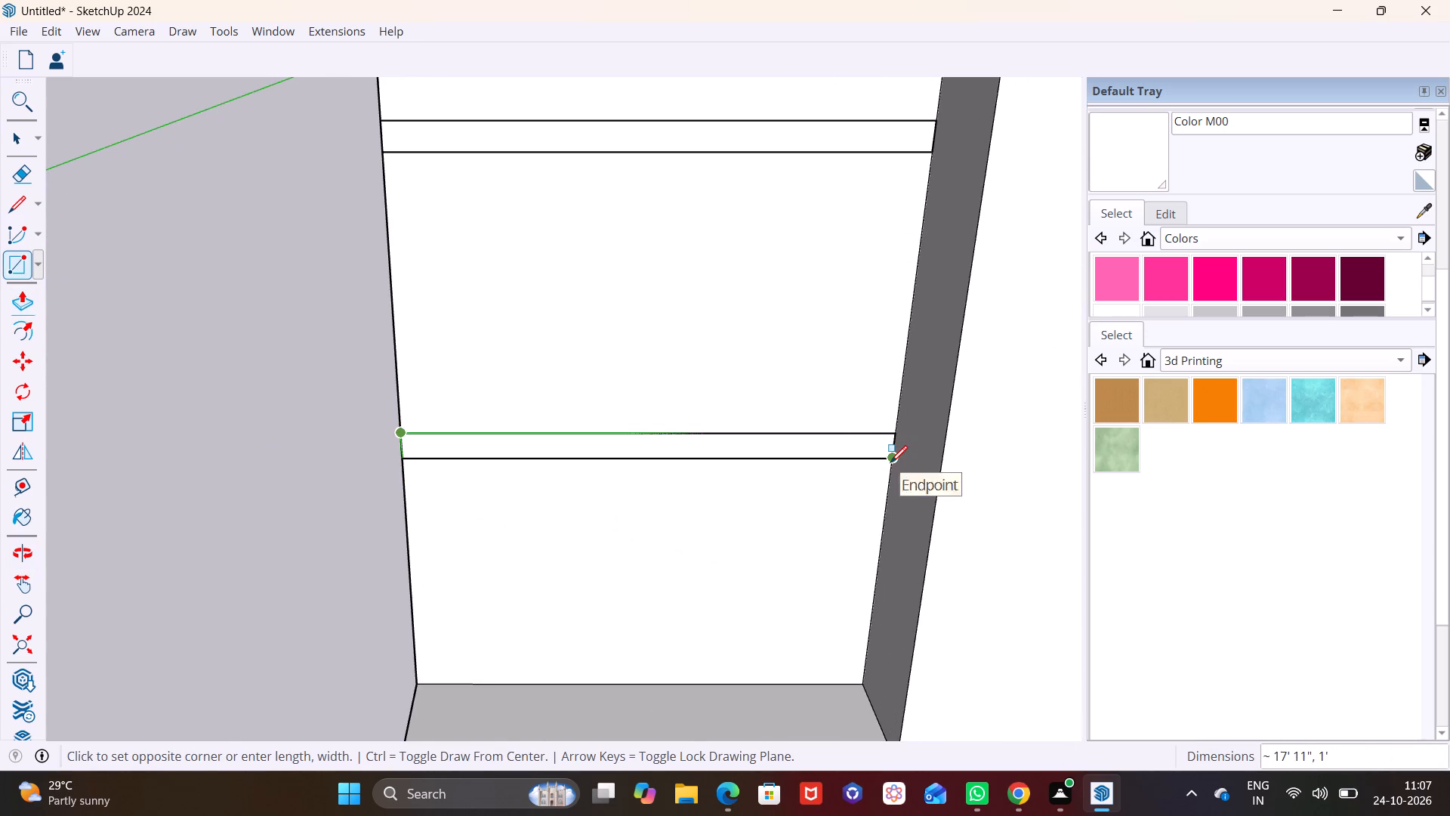
pyautogui.scroll(2, 905, 465)
pyautogui.moveTo(905, 465); pyautogui.dragTo(925, 365, button='middle')
pyautogui.scroll(1, 909, 355)
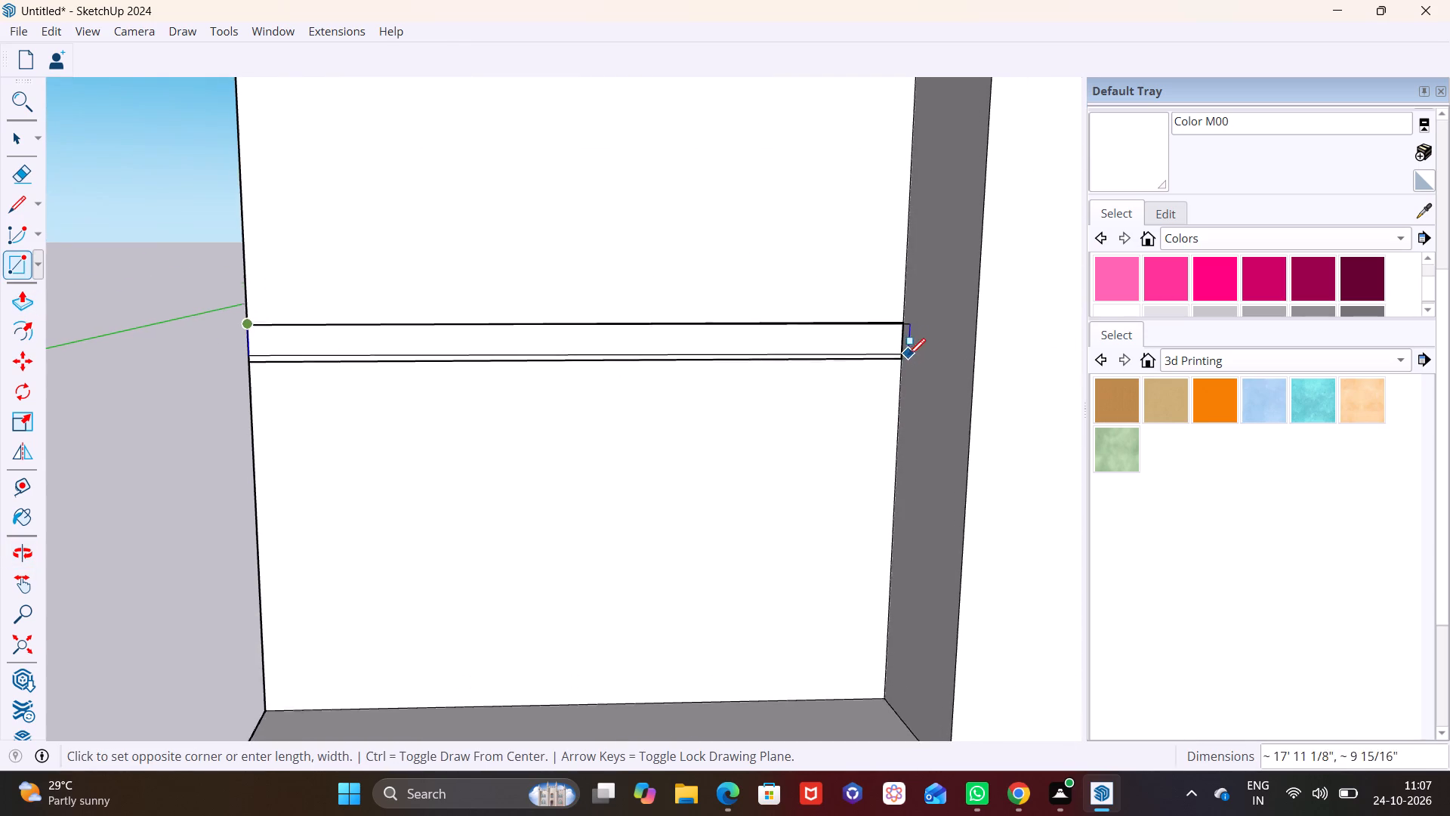
pyautogui.scroll(1, 909, 355)
pyautogui.click(899, 366)
pyautogui.press('space')
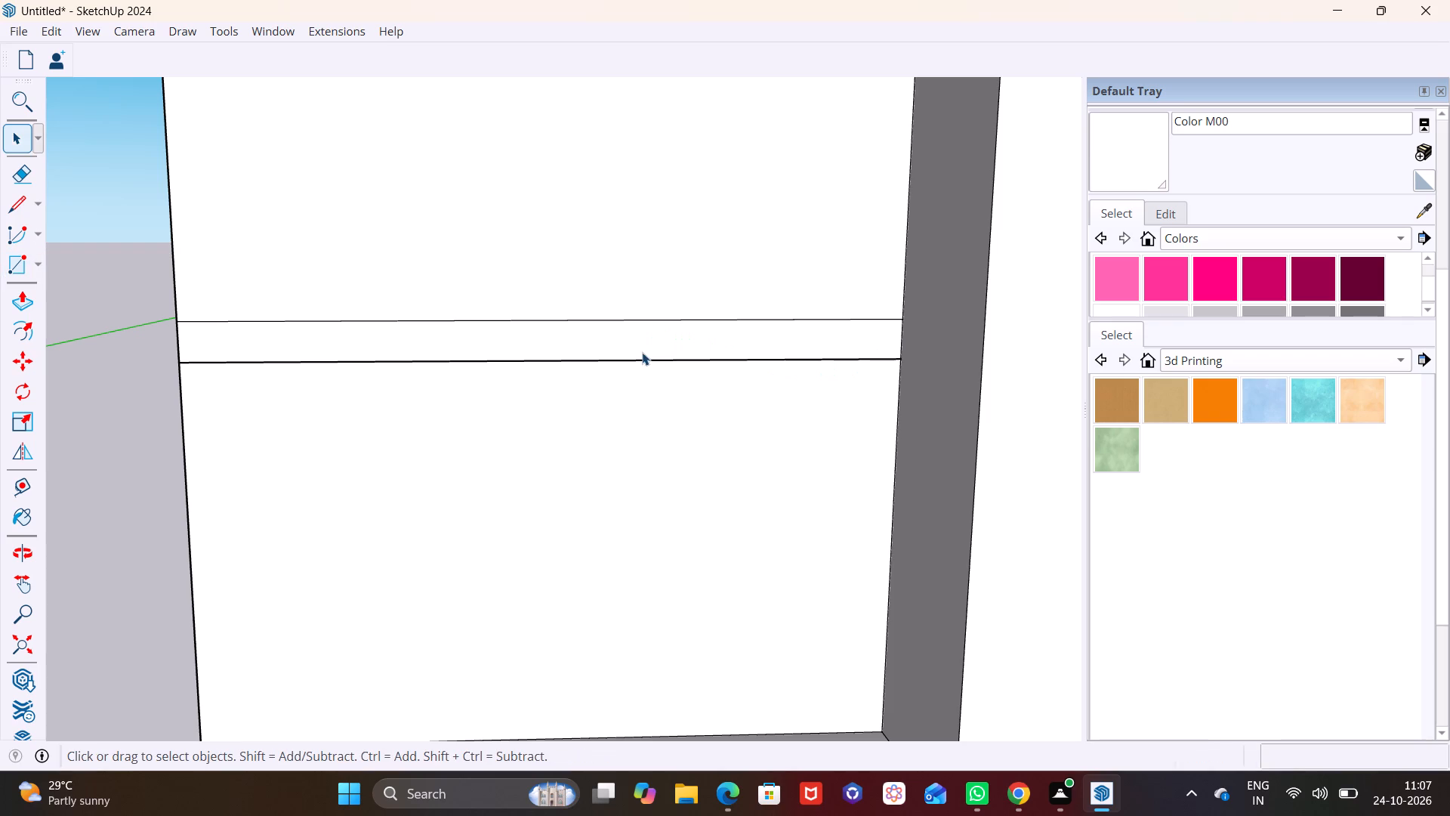
# Push/Pull the second band rectangle outward 4' 7 5/8" to form a matching slab flush with the column's front.
pyautogui.click(642, 352)
pyautogui.click(16, 306)
pyautogui.click(338, 345)
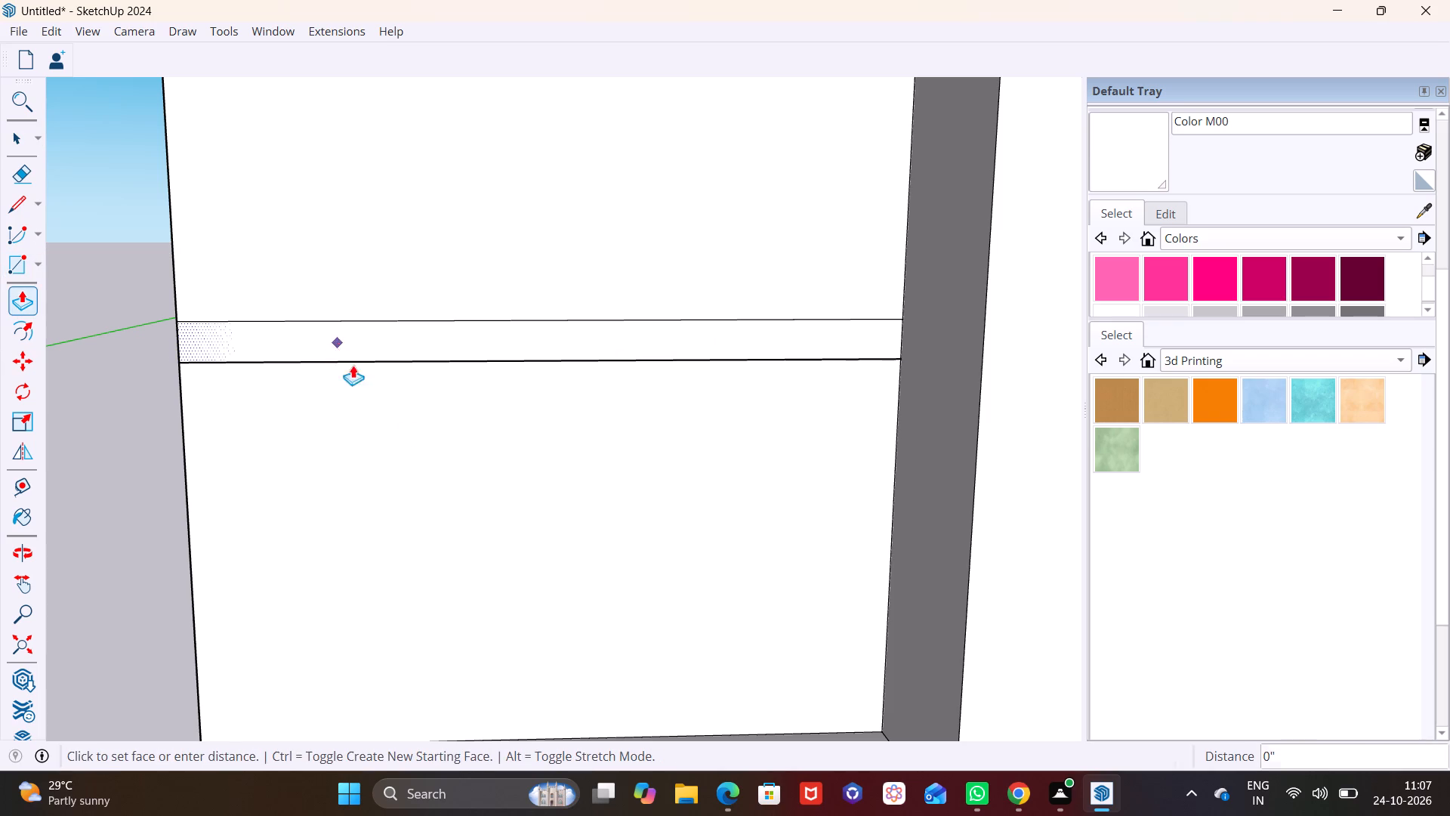
pyautogui.scroll(-2, 468, 462)
pyautogui.moveTo(593, 653); pyautogui.dragTo(629, 442, button='middle')
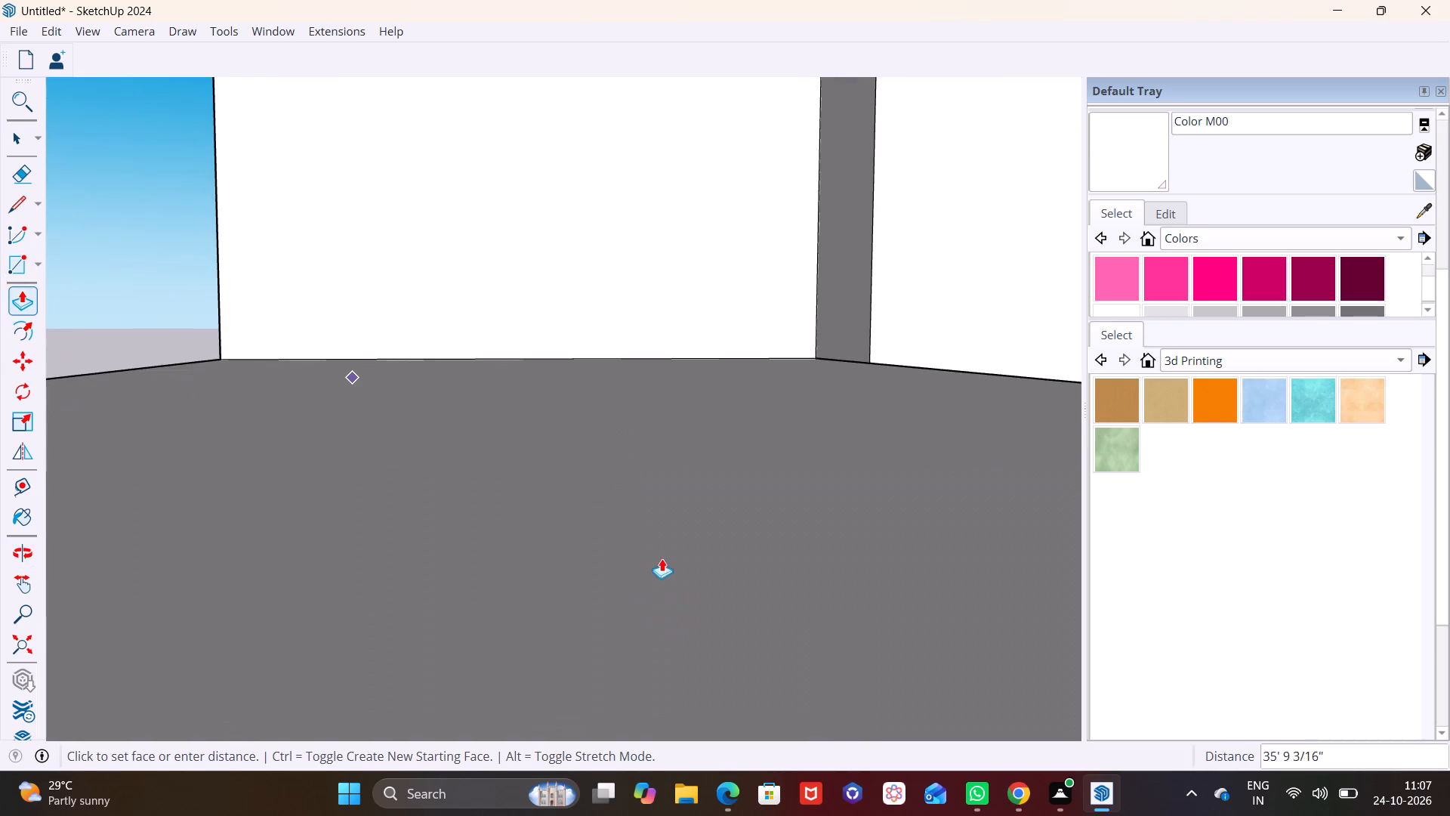
pyautogui.scroll(-17, 662, 558)
pyautogui.moveTo(383, 614); pyautogui.dragTo(542, 470, button='middle')
pyautogui.click(569, 459)
pyautogui.scroll(-5, 657, 280)
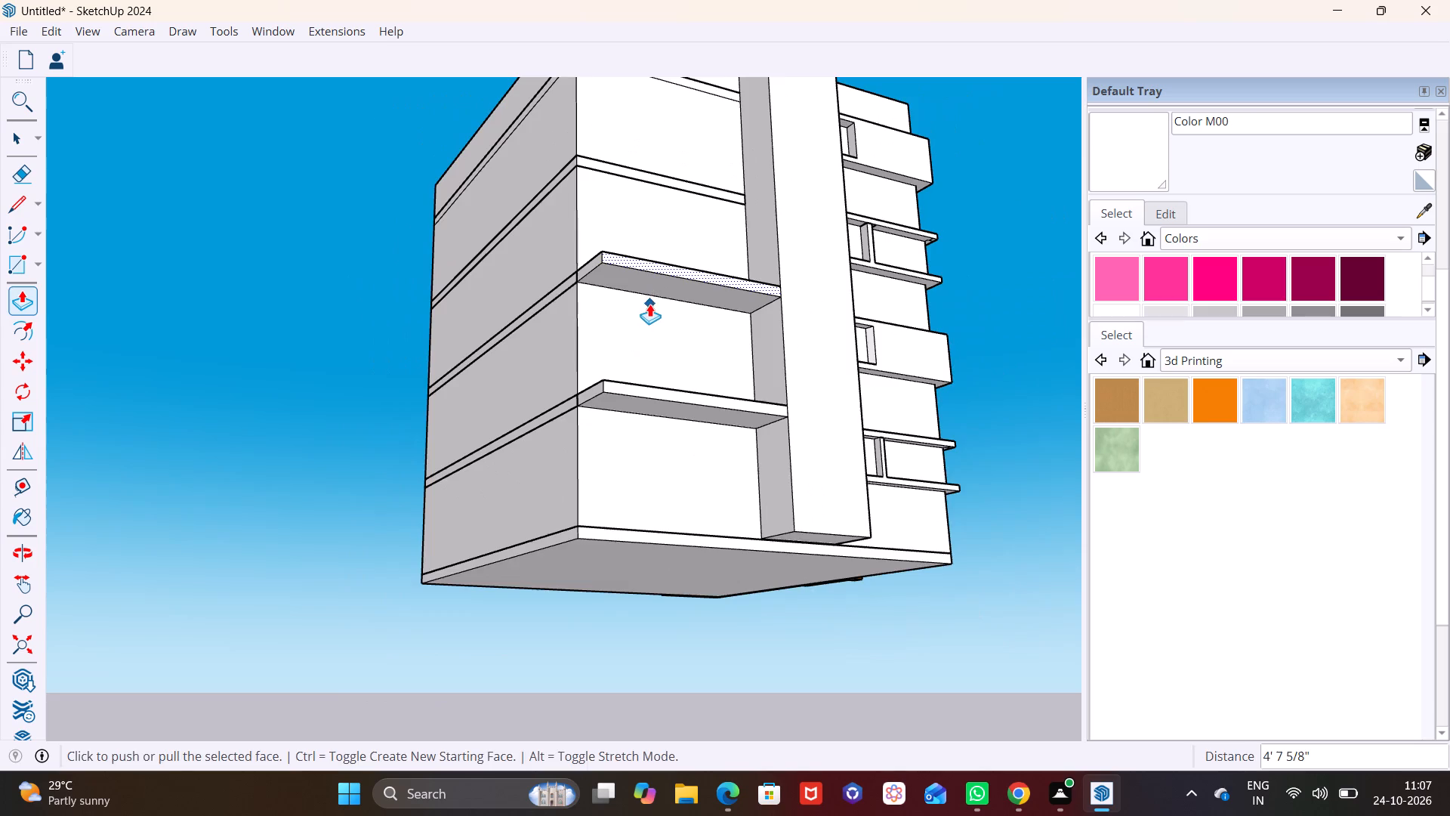
# Draw a rectangle of about 17' 11" by 1' over the third floor band, from the building corner to the column.
pyautogui.keyDown('shift'); pyautogui.moveTo(647, 308); pyautogui.dragTo(584, 536, button='middle'); pyautogui.keyUp('shift')
pyautogui.scroll(7, 609, 428)
pyautogui.moveTo(600, 419); pyautogui.dragTo(566, 519, button='middle')
pyautogui.scroll(3, 560, 467)
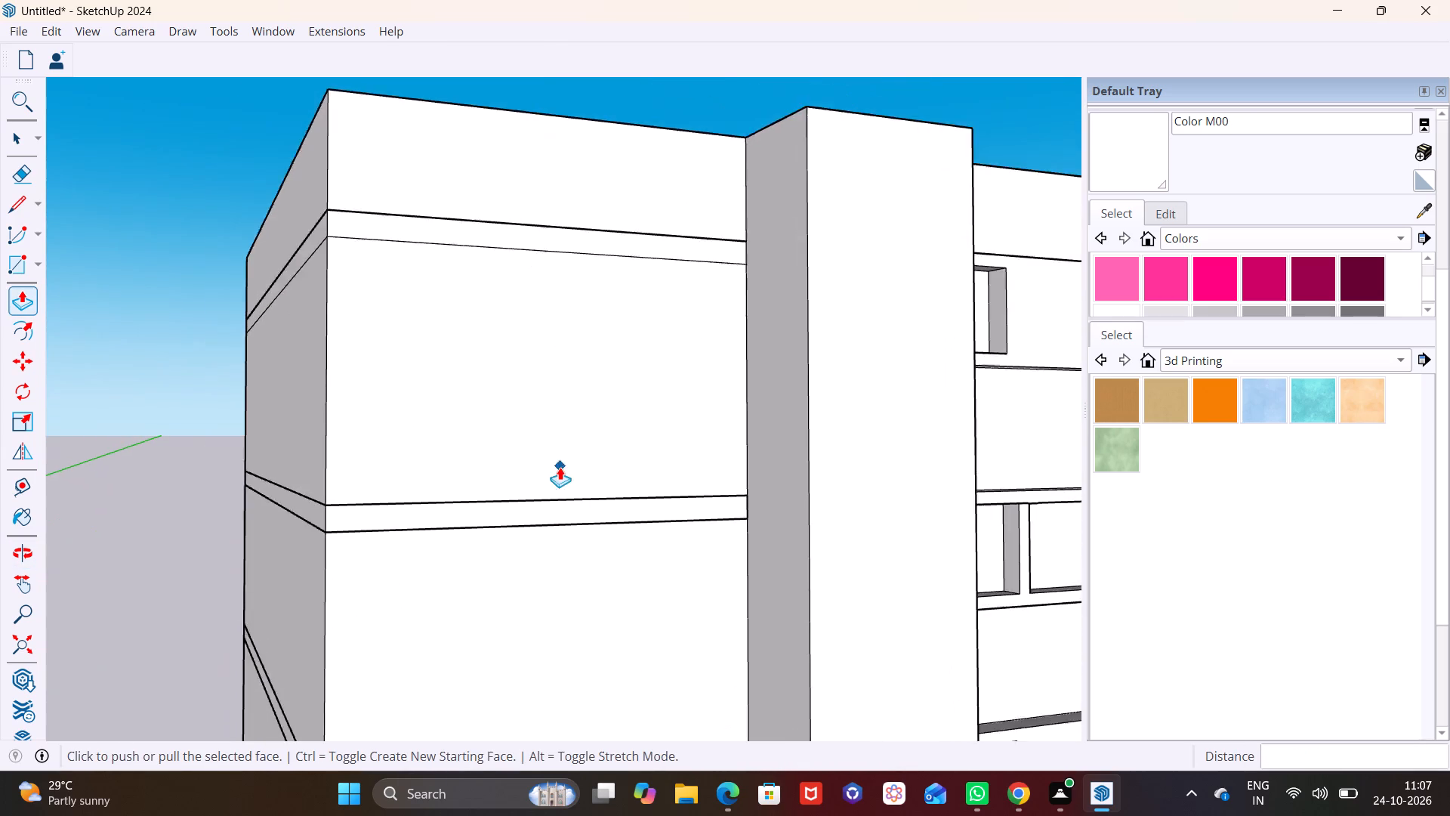
pyautogui.click(39, 272)
pyautogui.click(44, 290)
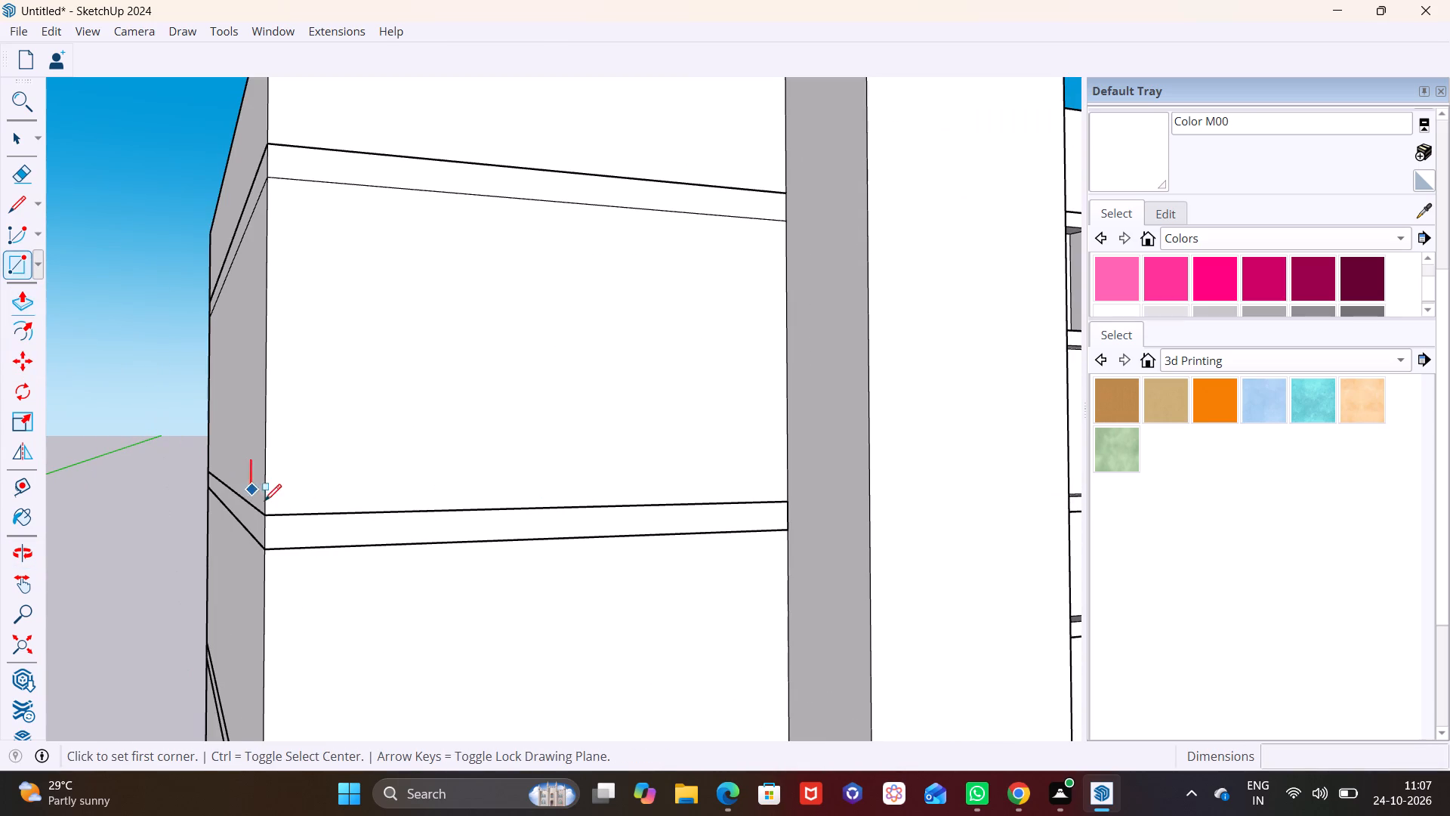
pyautogui.click(270, 515)
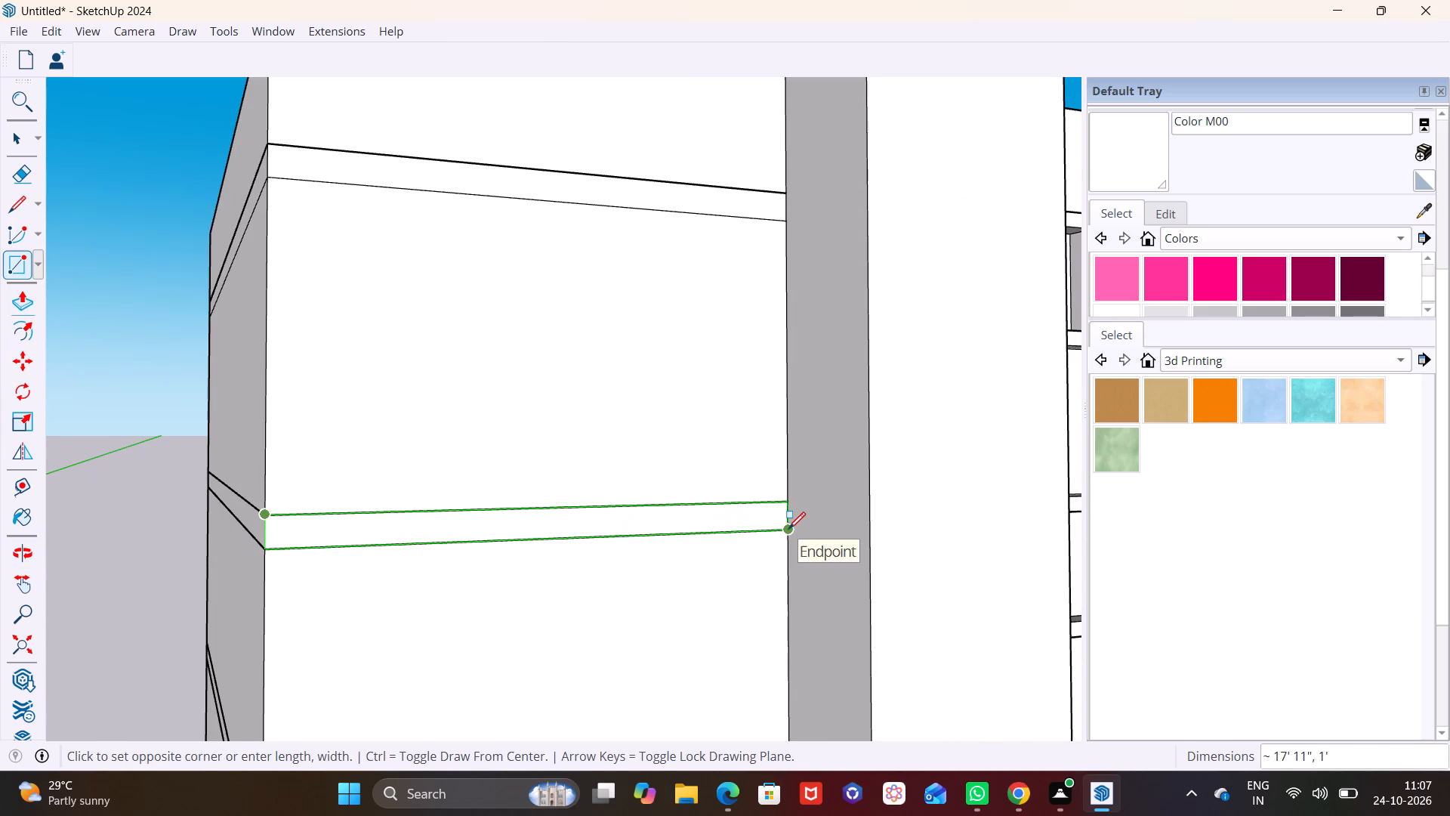
pyautogui.click(788, 529)
pyautogui.press('space')
# Push/Pull the third floor band rectangle outward 4' 7 5/8" to form a slab flush with the column's front.
pyautogui.click(555, 530)
pyautogui.click(20, 302)
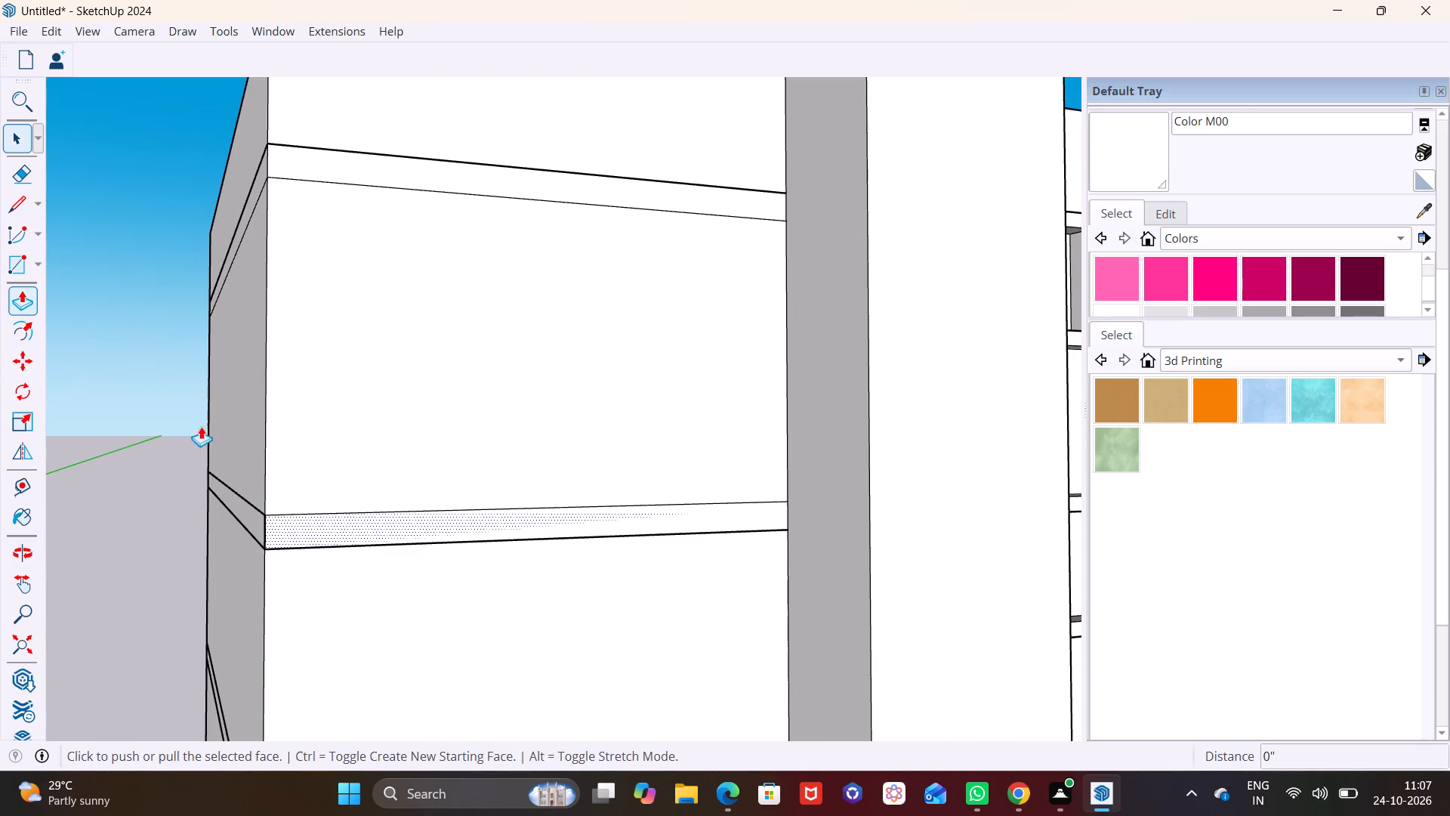
pyautogui.click(310, 527)
pyautogui.scroll(-3, 385, 571)
pyautogui.keyDown('shift'); pyautogui.moveTo(395, 576); pyautogui.dragTo(437, 434, button='middle'); pyautogui.keyUp('shift')
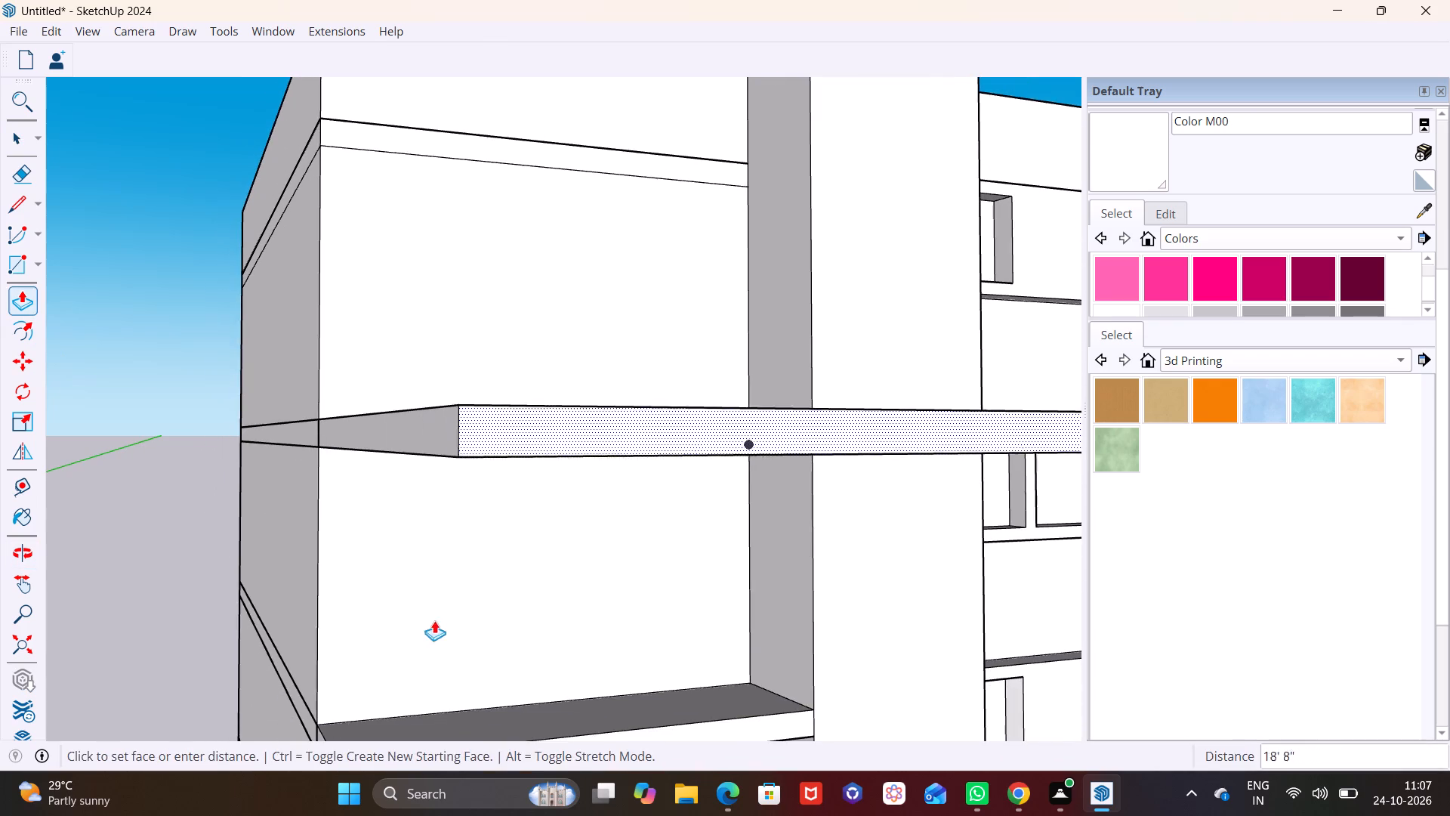
pyautogui.moveTo(436, 620); pyautogui.dragTo(429, 490, button='middle')
pyautogui.moveTo(378, 607); pyautogui.dragTo(378, 598)
# Draw a rectangle of about 17' 11" by 1' over the topmost floor band, from the building corner to the column.
pyautogui.scroll(-4, 417, 470)
pyautogui.keyDown('shift'); pyautogui.moveTo(436, 270); pyautogui.dragTo(432, 335, button='middle'); pyautogui.keyUp('shift')
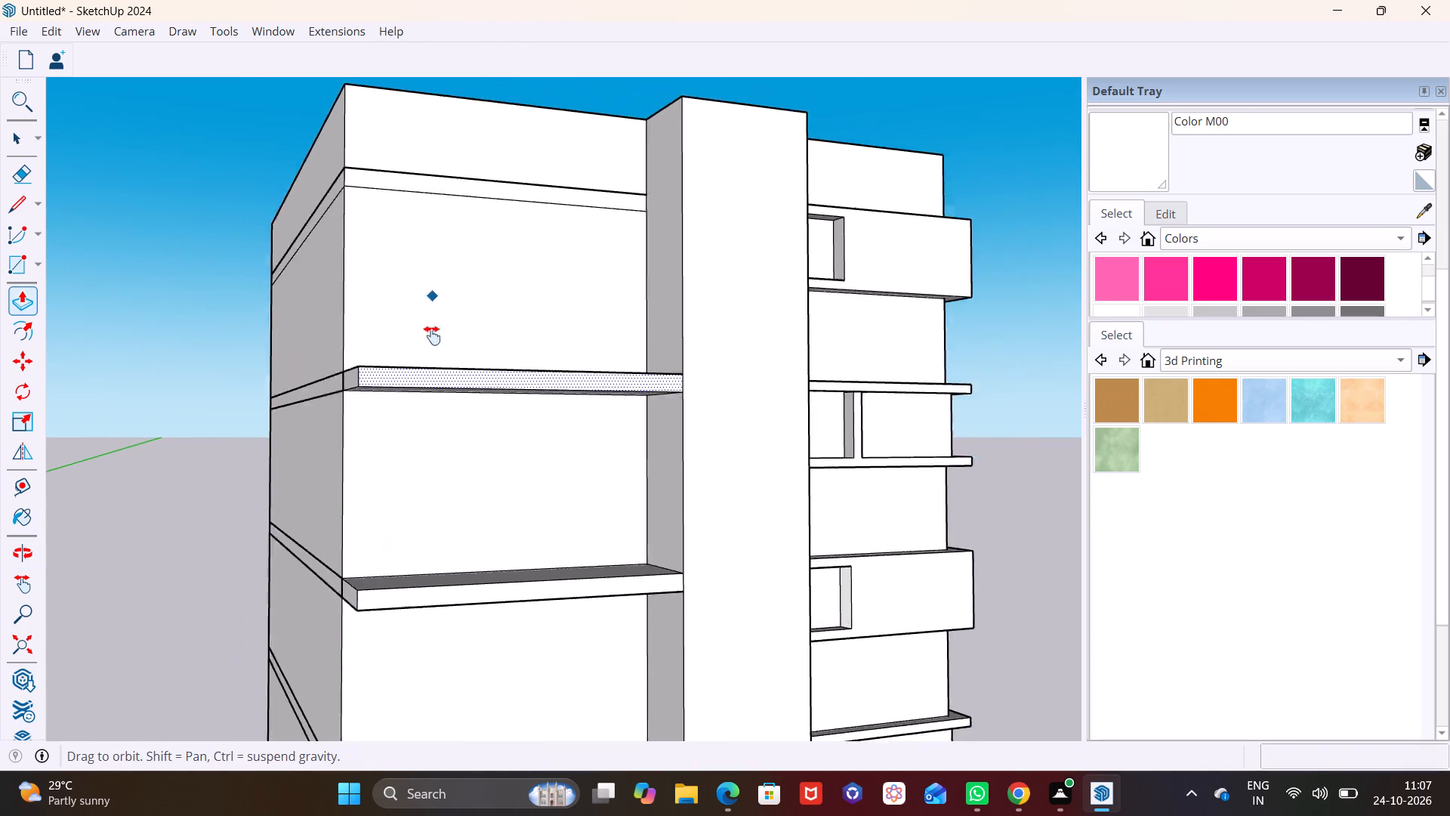
pyautogui.keyDown('shift'); pyautogui.moveTo(432, 335); pyautogui.dragTo(366, 598, button='middle'); pyautogui.keyUp('shift')
pyautogui.scroll(3, 396, 530)
pyautogui.click(34, 267)
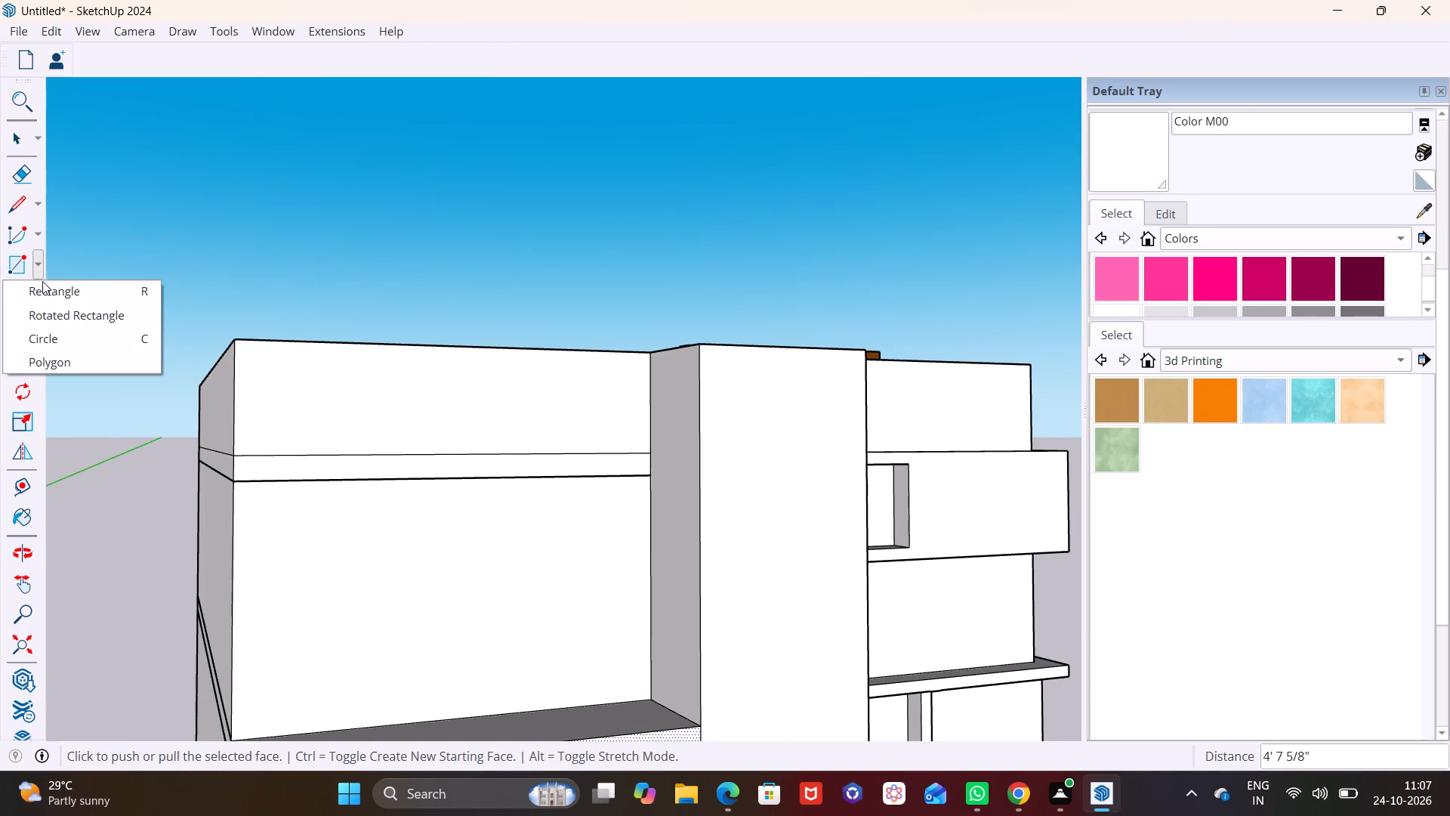
pyautogui.click(45, 286)
pyautogui.scroll(5, 224, 423)
pyautogui.click(239, 474)
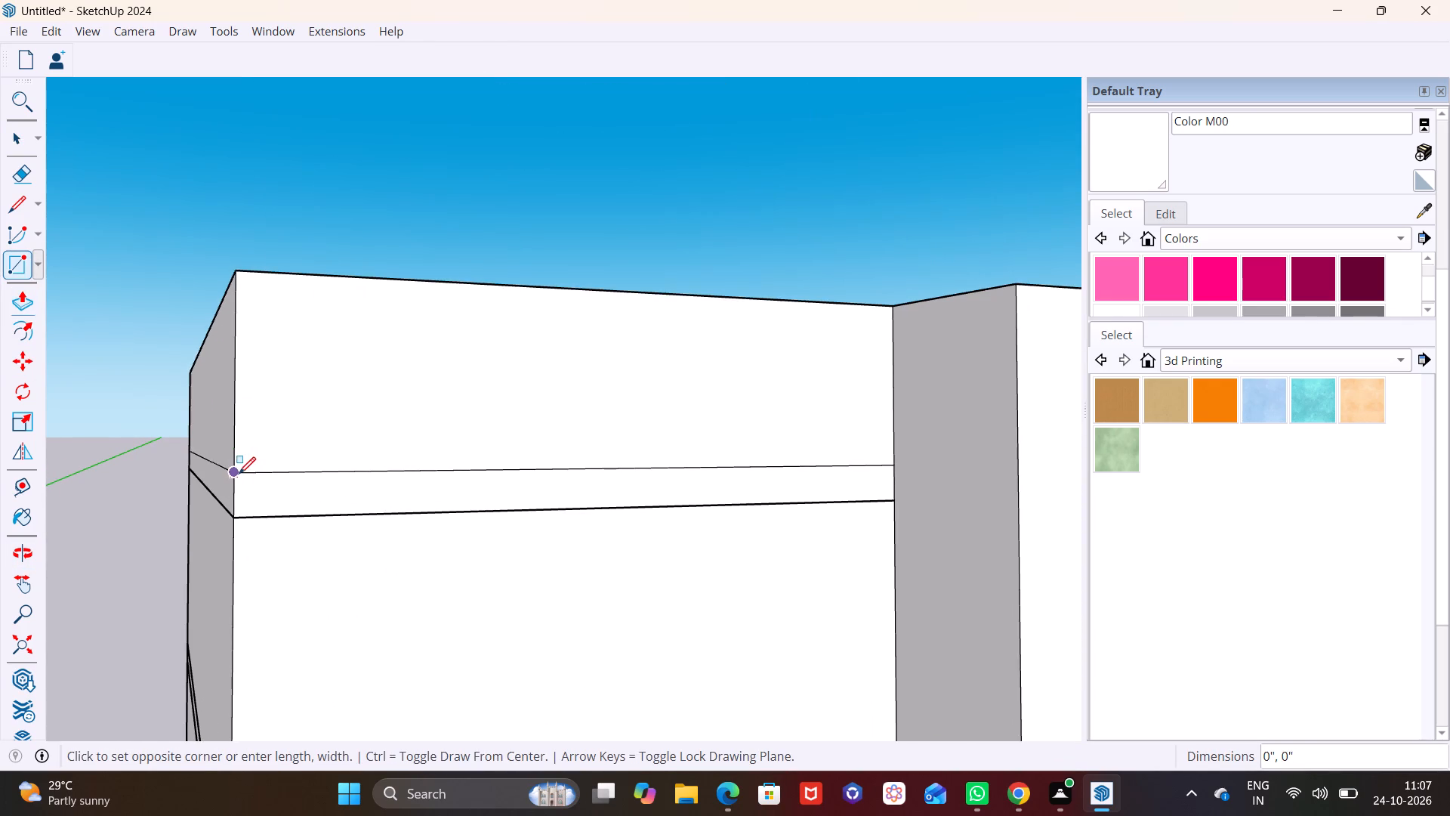
pyautogui.press('Escape')
pyautogui.click(237, 474)
pyautogui.click(899, 499)
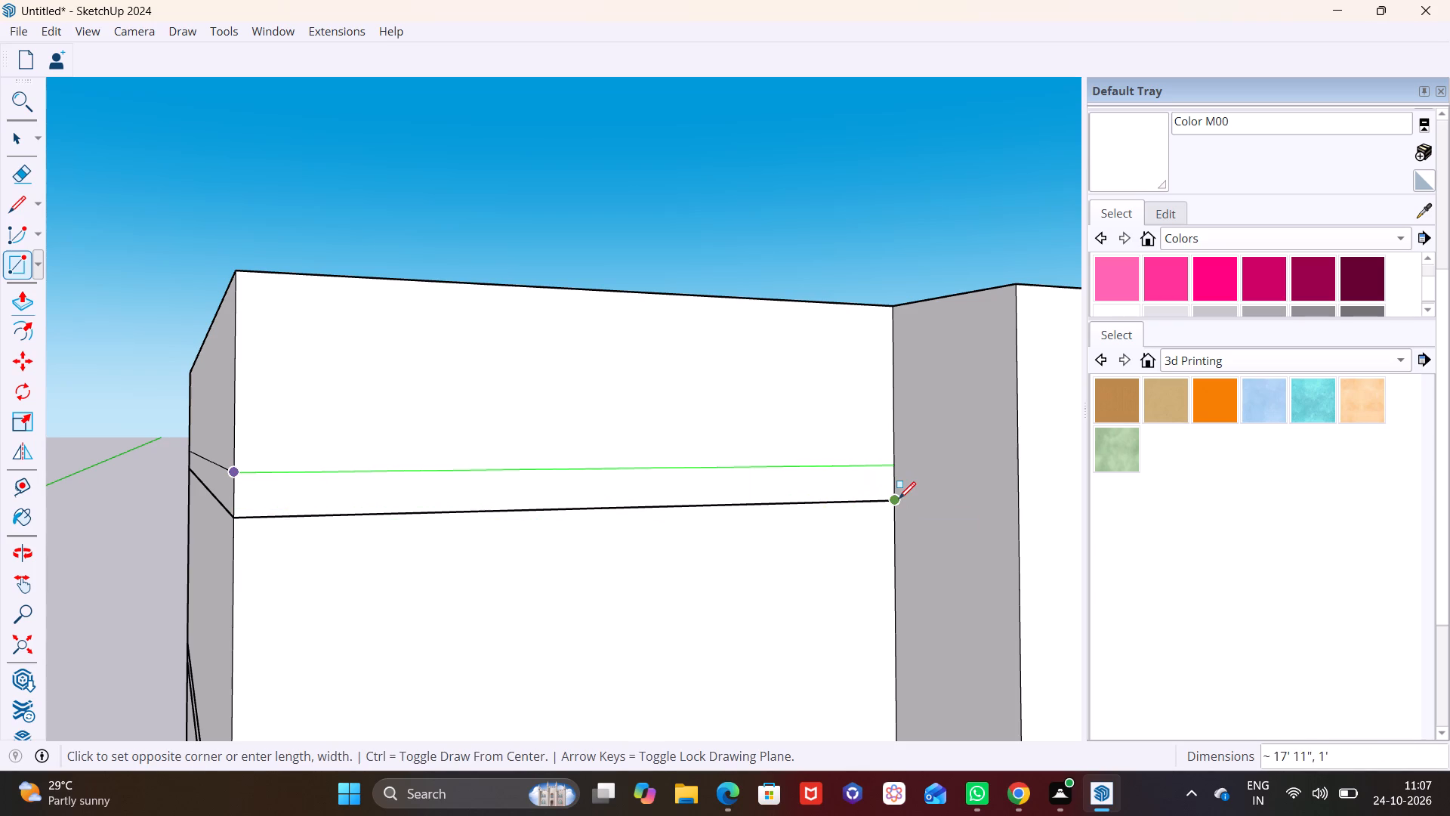
# Push/Pull the topmost band rectangle outward 4' 7 5/8" to form a slab matching the ones below.
pyautogui.press('space')
pyautogui.click(601, 497)
pyautogui.click(26, 307)
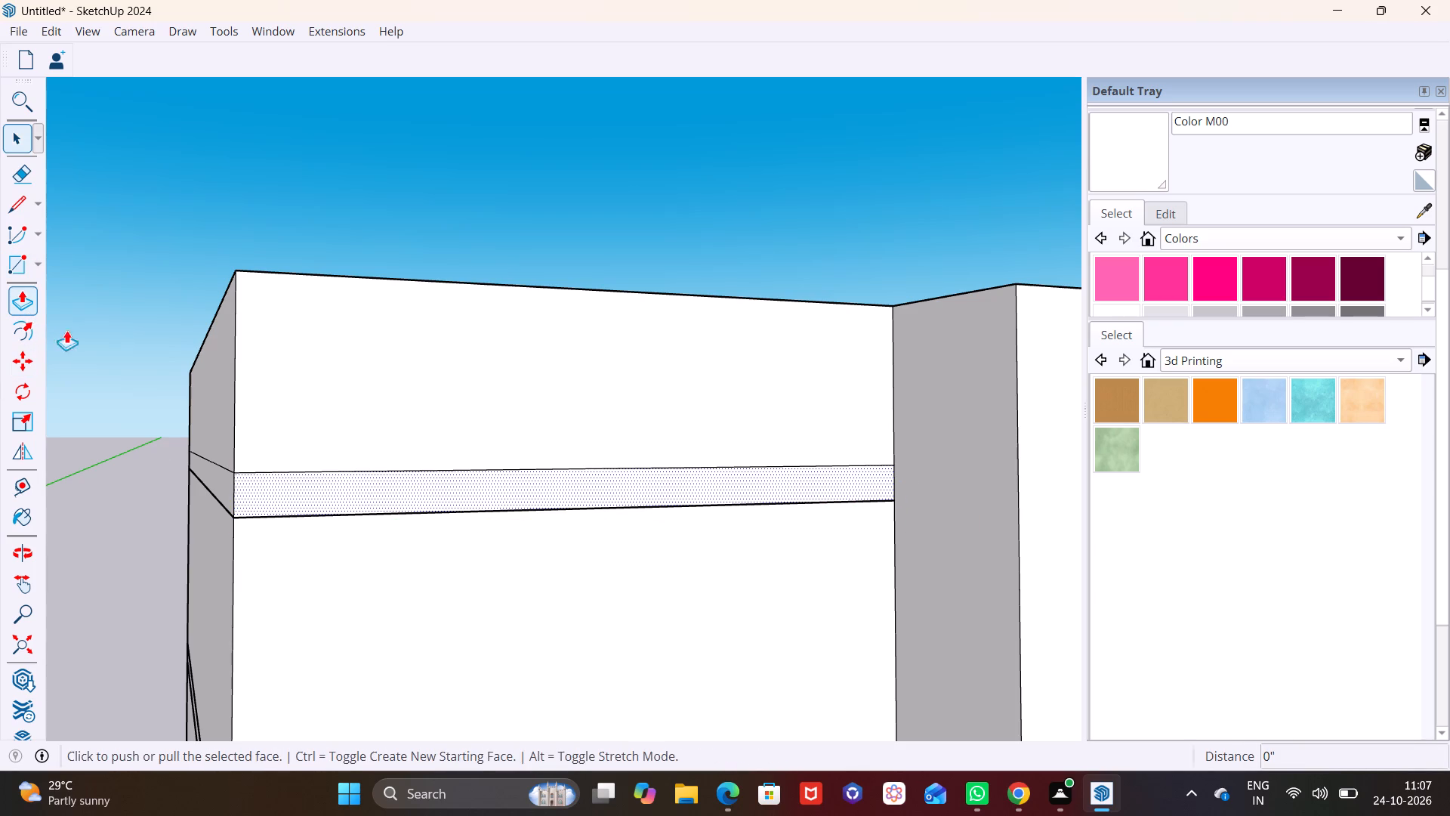
pyautogui.click(269, 479)
pyautogui.scroll(-6, 352, 547)
pyautogui.keyDown('shift'); pyautogui.moveTo(407, 585); pyautogui.dragTo(526, 348, button='middle'); pyautogui.keyUp('shift')
pyautogui.click(451, 559)
# Examine the whole building and the four side slabs beside the column from several angles.
pyautogui.scroll(-3, 545, 491)
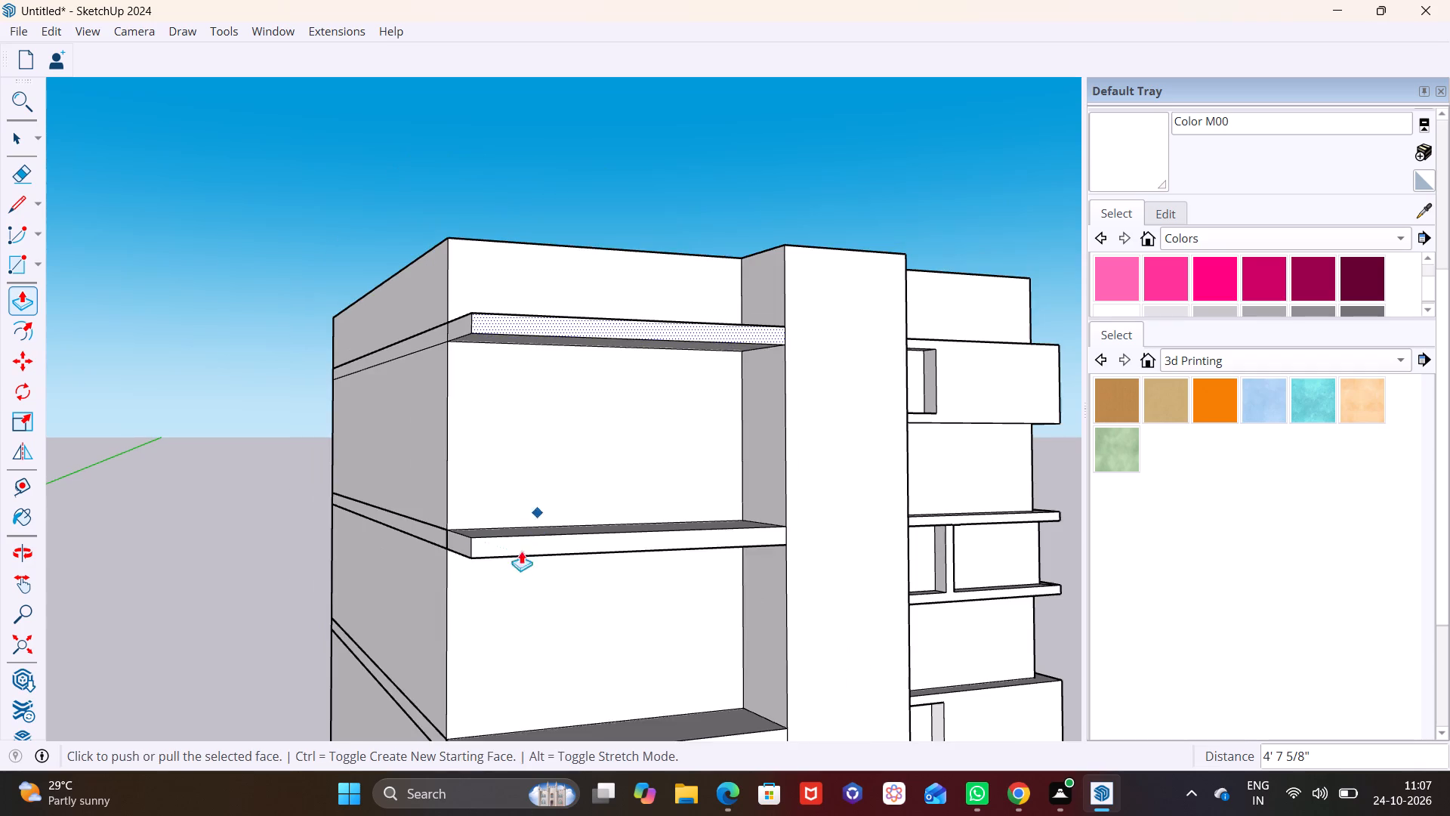
pyautogui.moveTo(510, 571); pyautogui.dragTo(230, 626, button='middle')
pyautogui.scroll(-9, 259, 566)
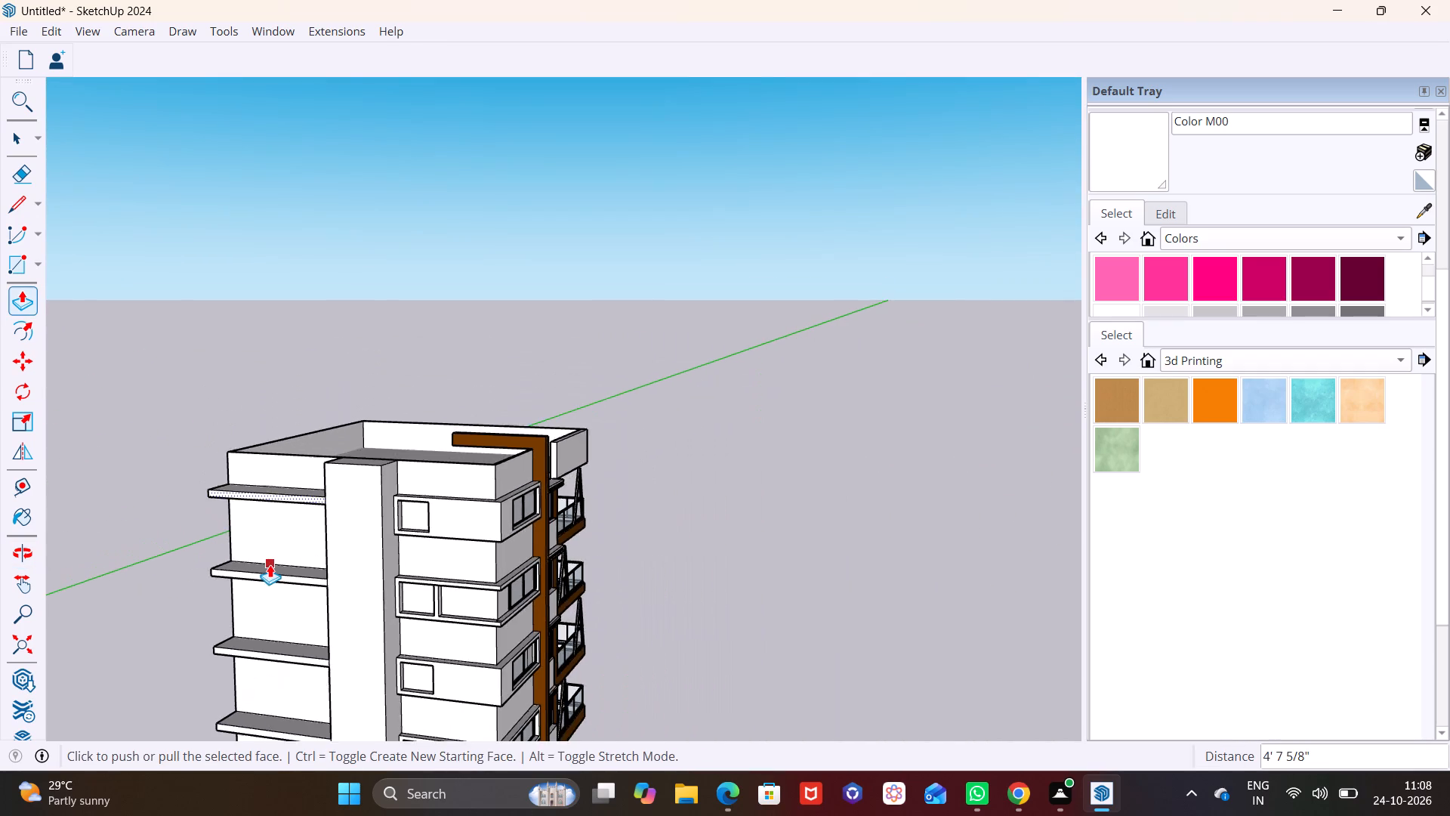
pyautogui.moveTo(254, 528); pyautogui.dragTo(261, 564, button='middle')
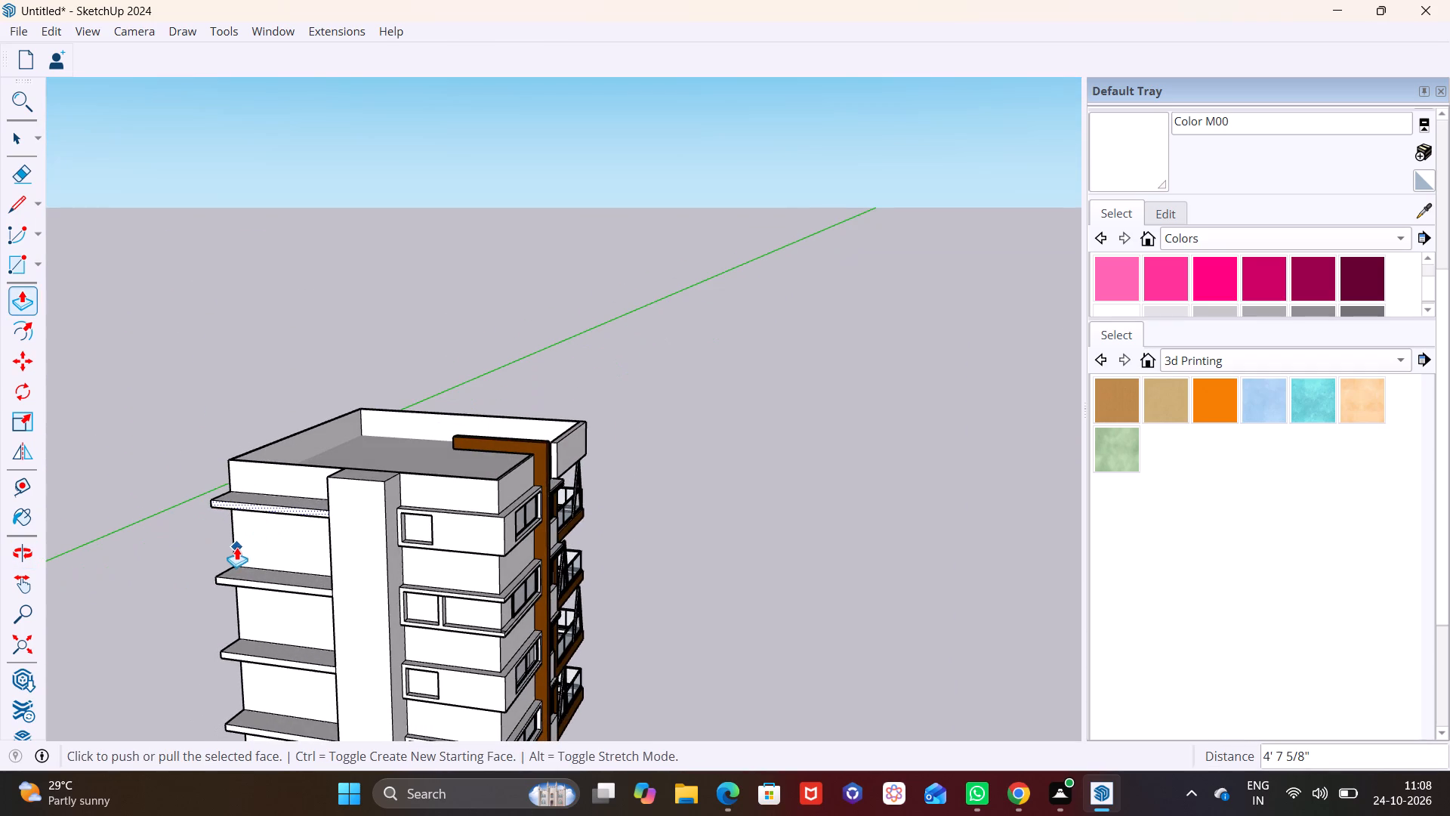
pyautogui.scroll(-5, 236, 546)
pyautogui.moveTo(234, 546); pyautogui.dragTo(182, 535, button='middle')
pyautogui.scroll(-1, 200, 553)
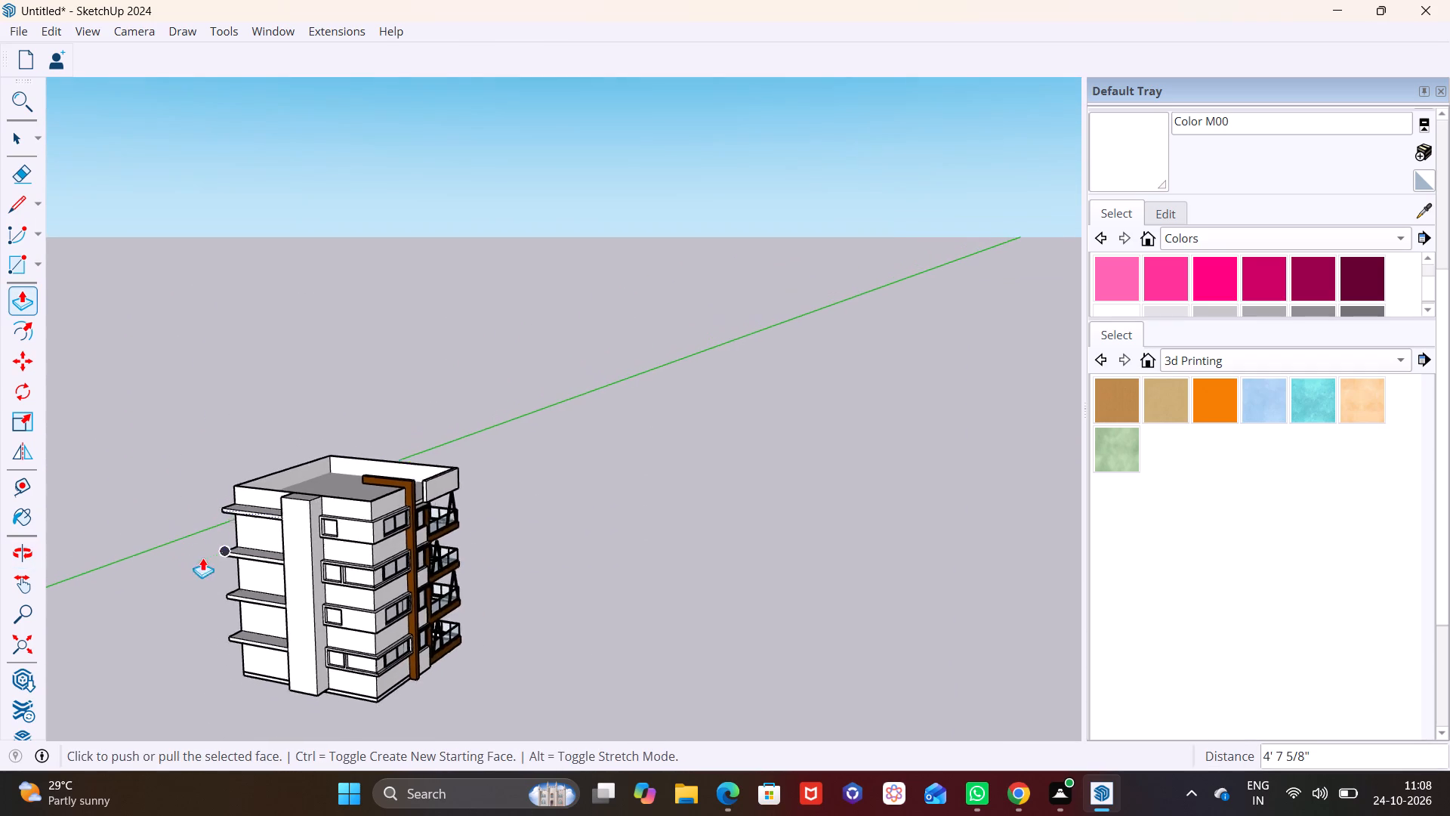
pyautogui.scroll(-5, 202, 558)
pyautogui.moveTo(300, 623); pyautogui.dragTo(267, 588, button='middle')
pyautogui.scroll(10, 268, 571)
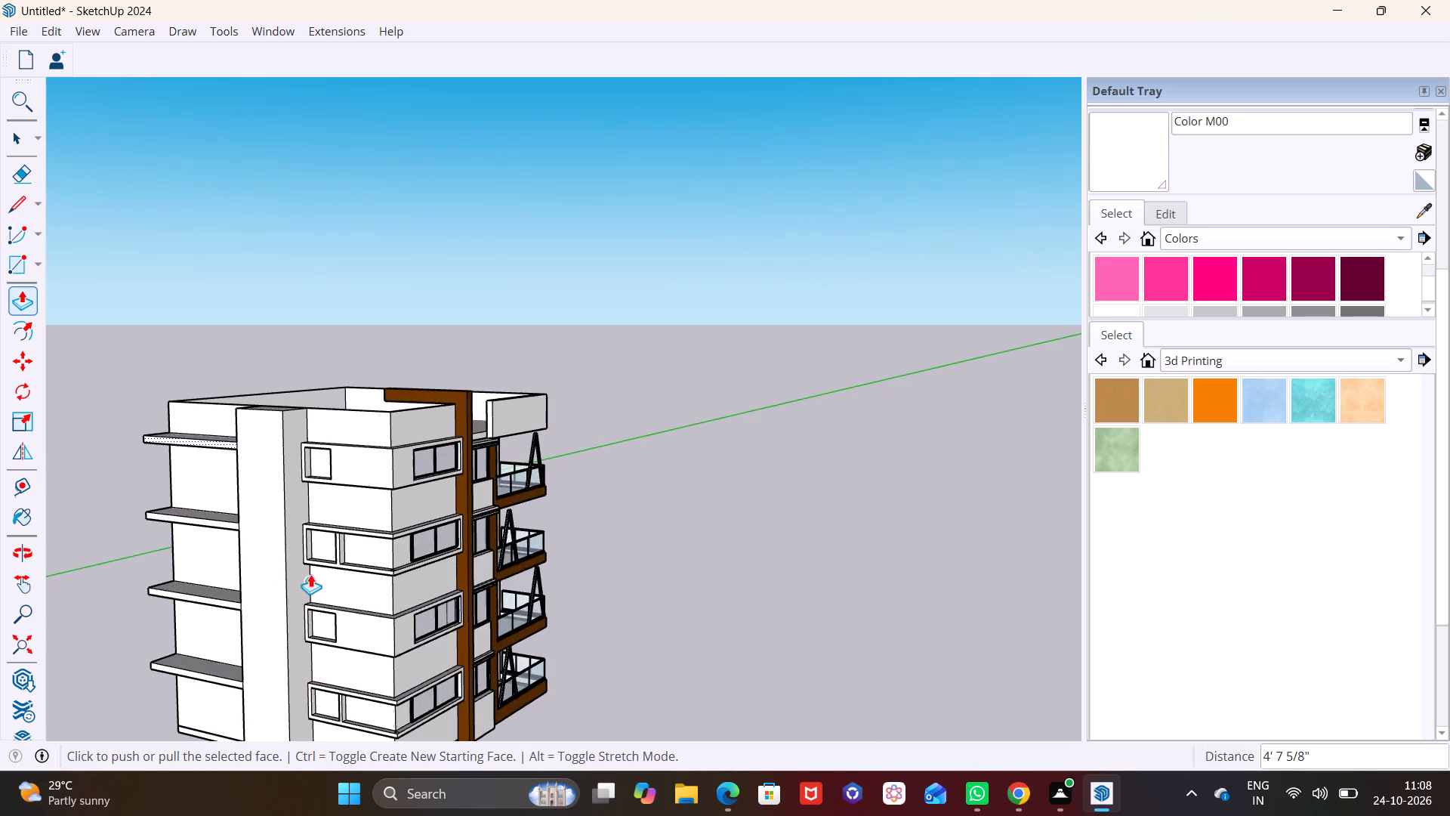
pyautogui.moveTo(310, 574); pyautogui.dragTo(418, 544, button='middle')
pyautogui.scroll(1, 310, 574)
pyautogui.moveTo(378, 576); pyautogui.dragTo(170, 618, button='middle')
pyautogui.keyDown('shift'); pyautogui.moveTo(224, 631); pyautogui.dragTo(390, 577, button='middle'); pyautogui.keyUp('shift')
pyautogui.moveTo(378, 575); pyautogui.dragTo(348, 571, button='middle')
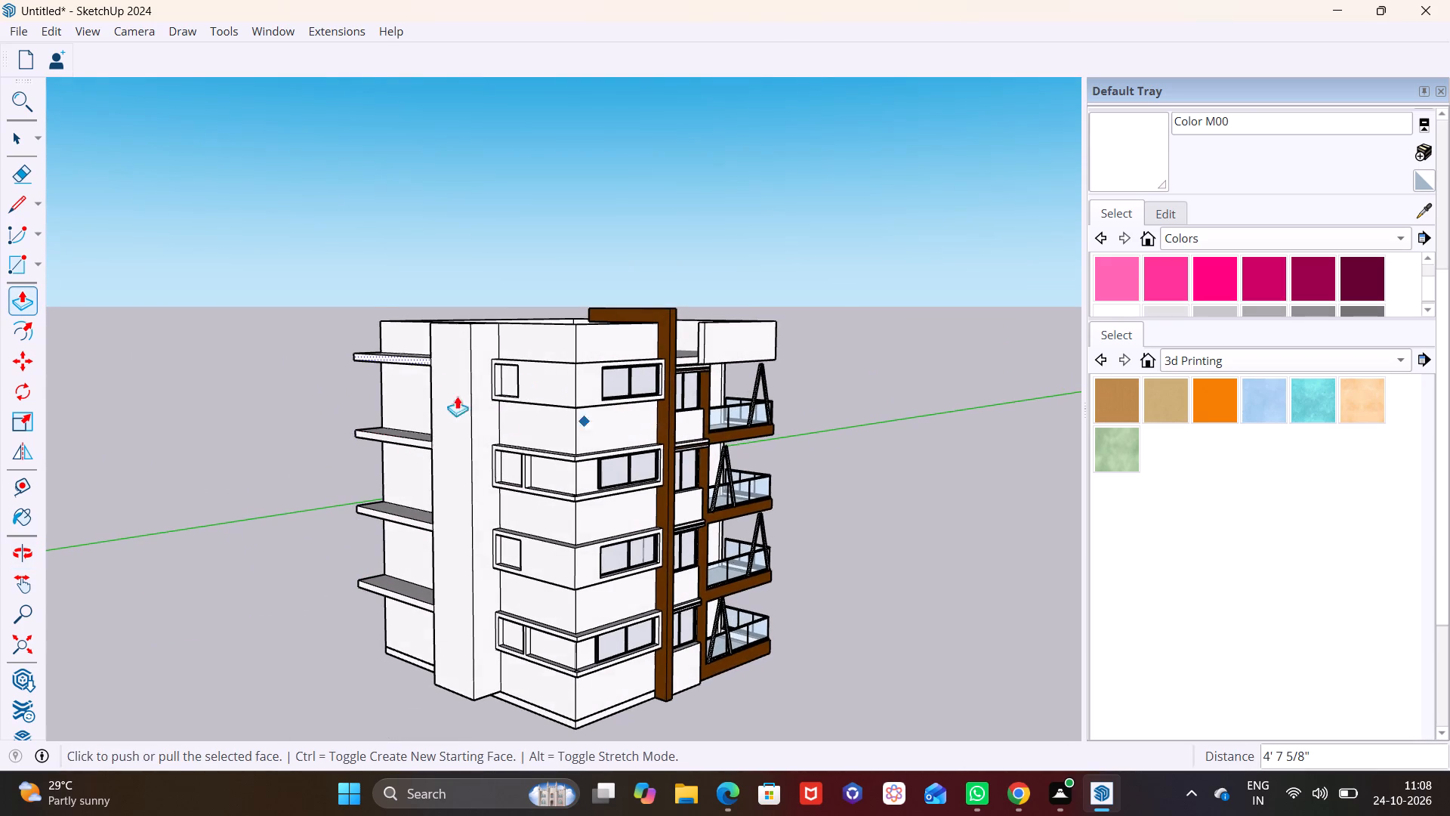
pyautogui.scroll(11, 442, 387)
pyautogui.keyDown('shift'); pyautogui.moveTo(355, 557); pyautogui.dragTo(306, 566, button='middle'); pyautogui.keyUp('shift')
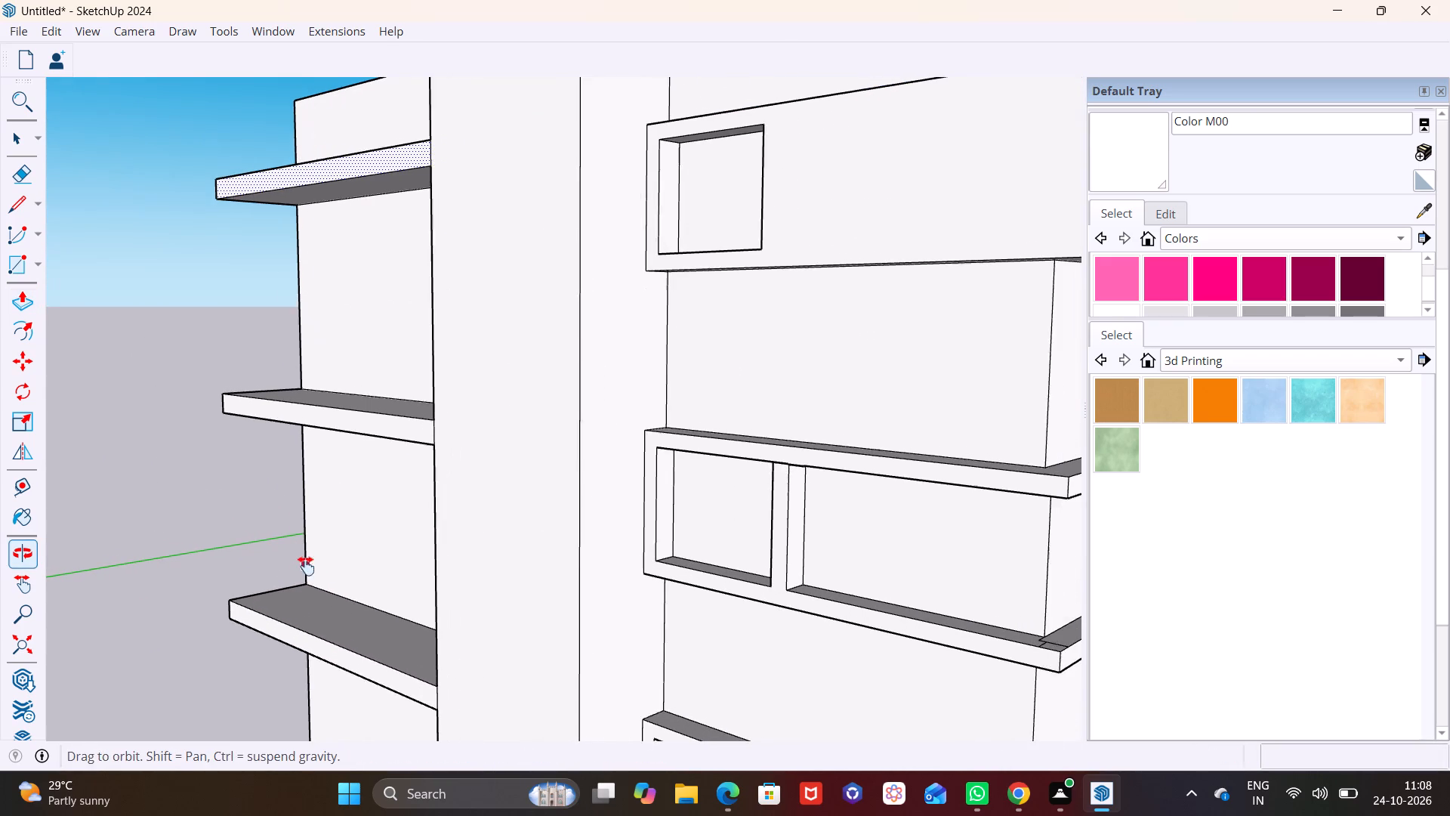
pyautogui.keyDown('shift'); pyautogui.moveTo(306, 566); pyautogui.dragTo(305, 570, button='middle'); pyautogui.keyUp('shift')
pyautogui.scroll(-4, 299, 567)
pyautogui.moveTo(318, 632); pyautogui.dragTo(326, 624, button='middle')
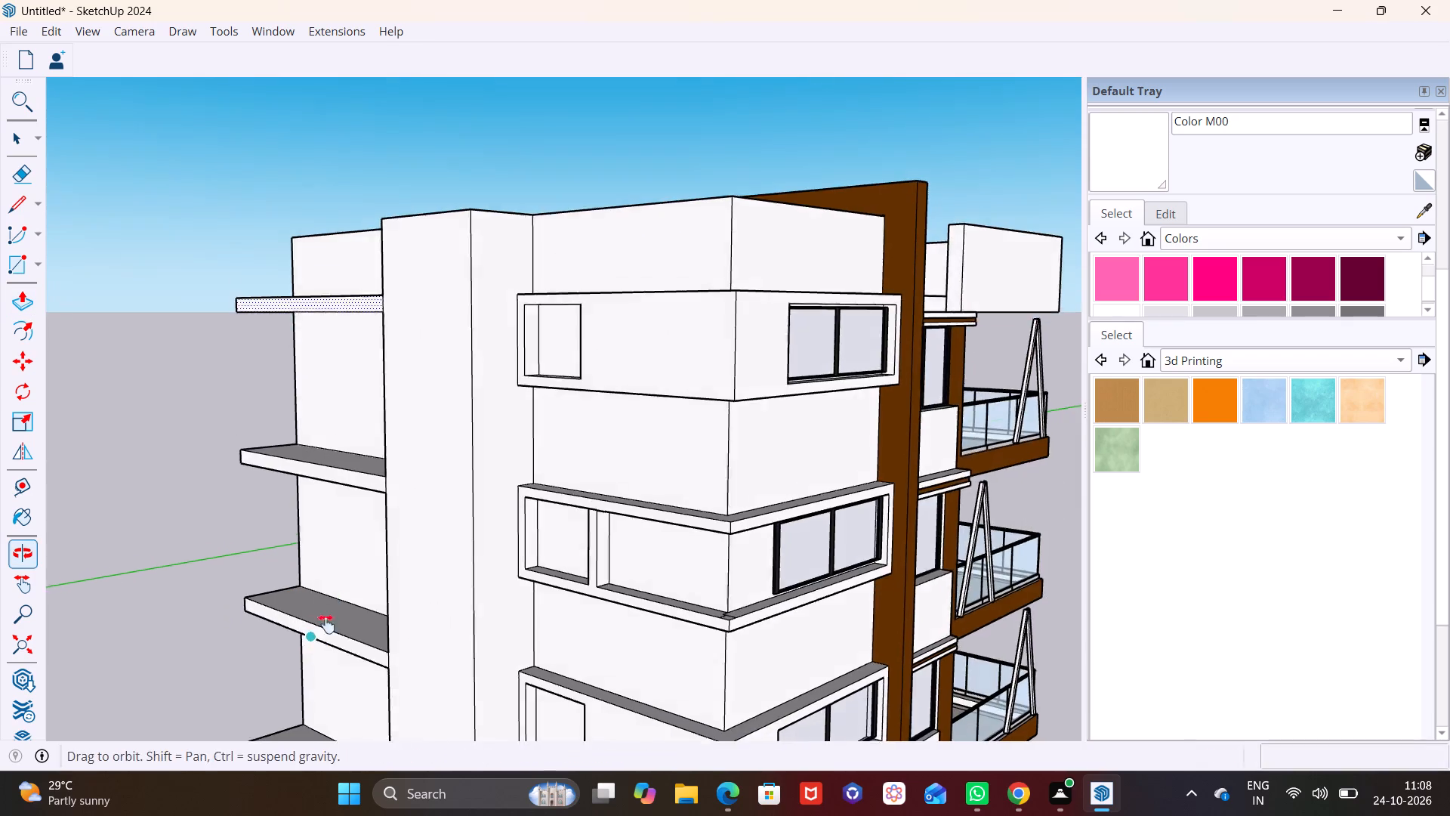
pyautogui.moveTo(326, 624); pyautogui.dragTo(354, 575, button='middle')
pyautogui.moveTo(390, 599); pyautogui.dragTo(338, 634, button='middle')
# Push/Pull the lowest slab's front face outward by 3' 3 3/8" so it projects beyond the column.
pyautogui.scroll(2, 320, 654)
pyautogui.moveTo(359, 666); pyautogui.dragTo(363, 546, button='middle')
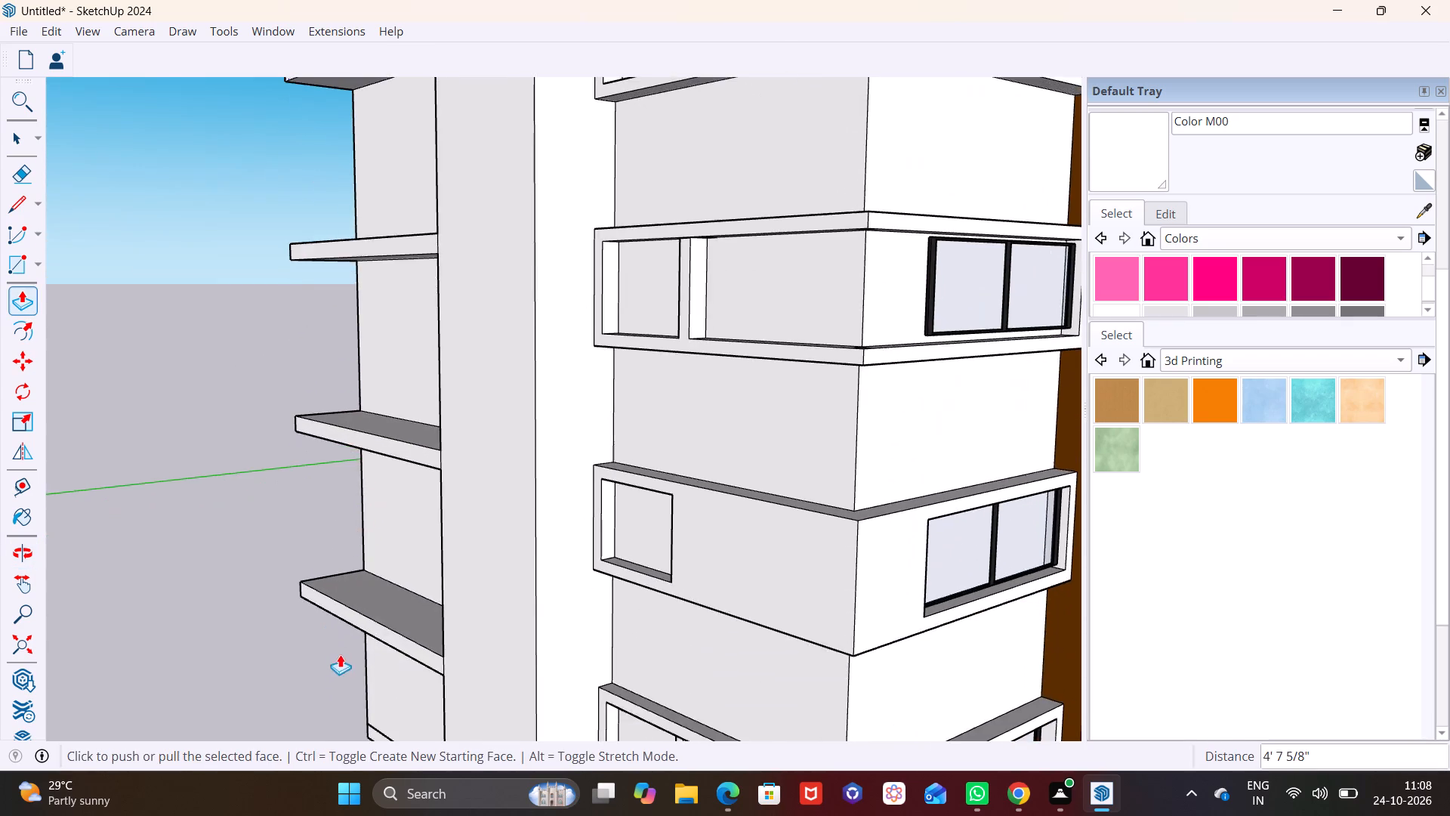
pyautogui.scroll(4, 371, 644)
pyautogui.keyDown('shift'); pyautogui.moveTo(388, 636); pyautogui.dragTo(387, 585, button='middle'); pyautogui.keyUp('shift')
pyautogui.press('space')
pyautogui.click(390, 579)
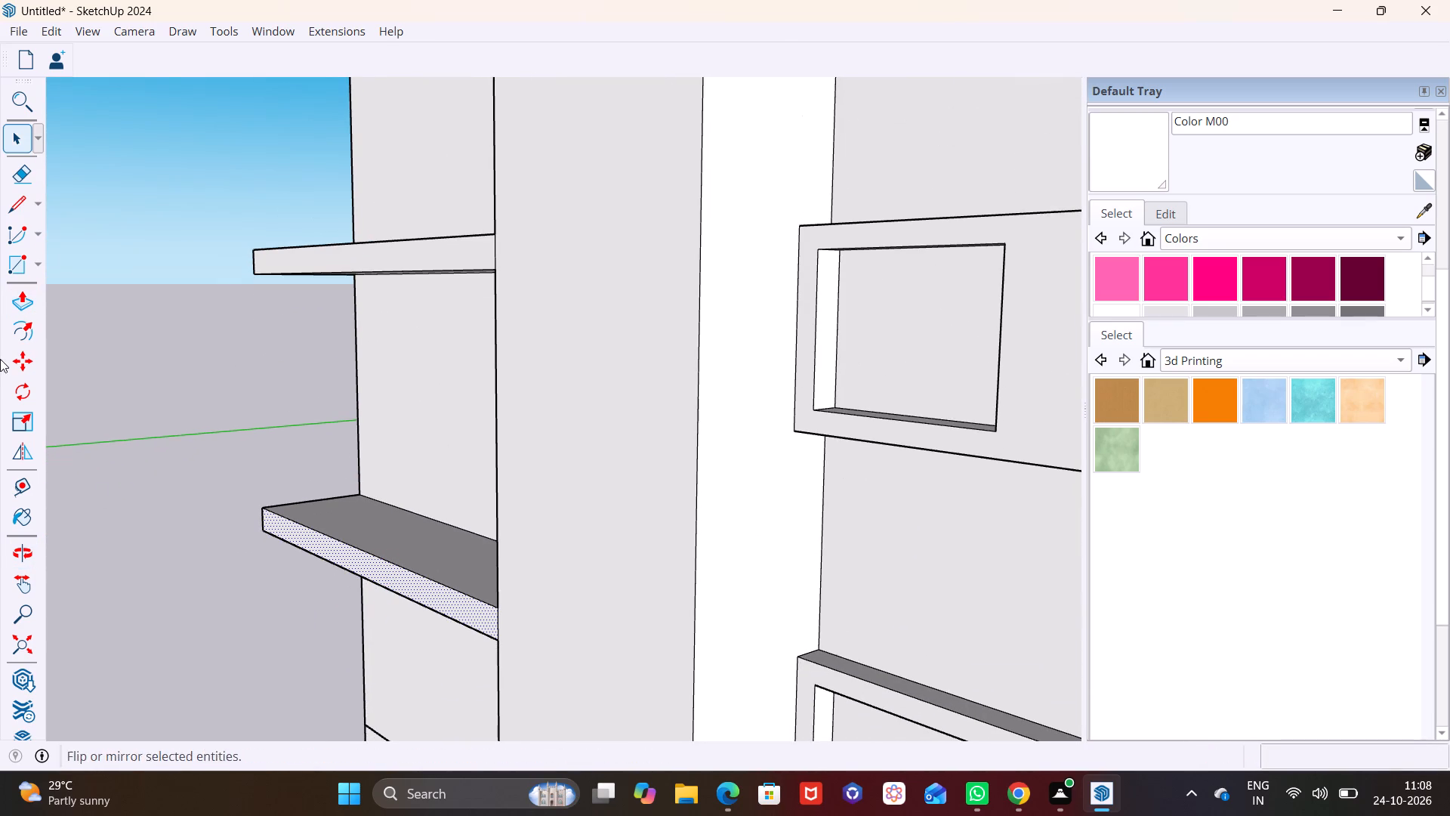
pyautogui.click(11, 301)
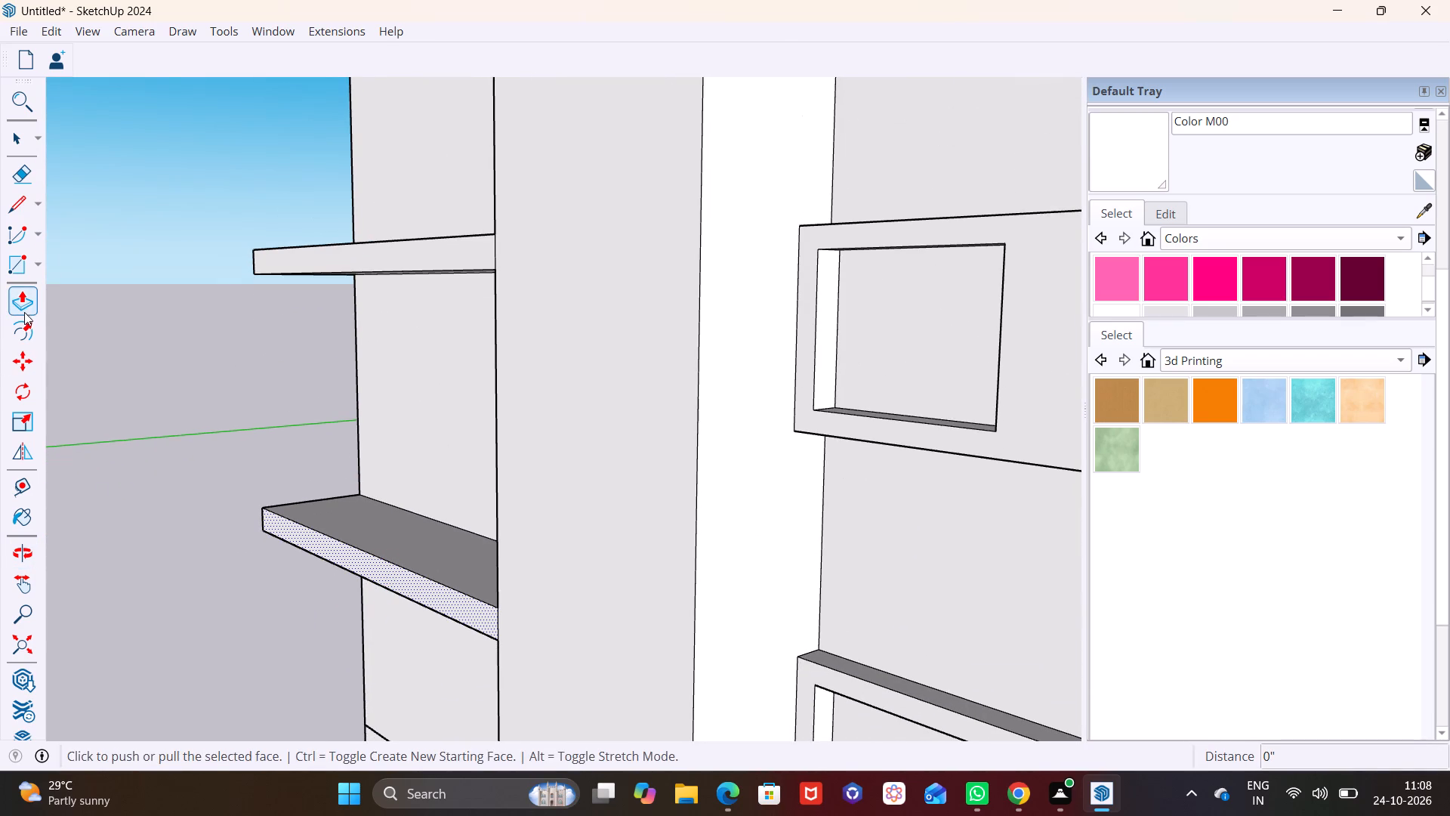
pyautogui.click(462, 605)
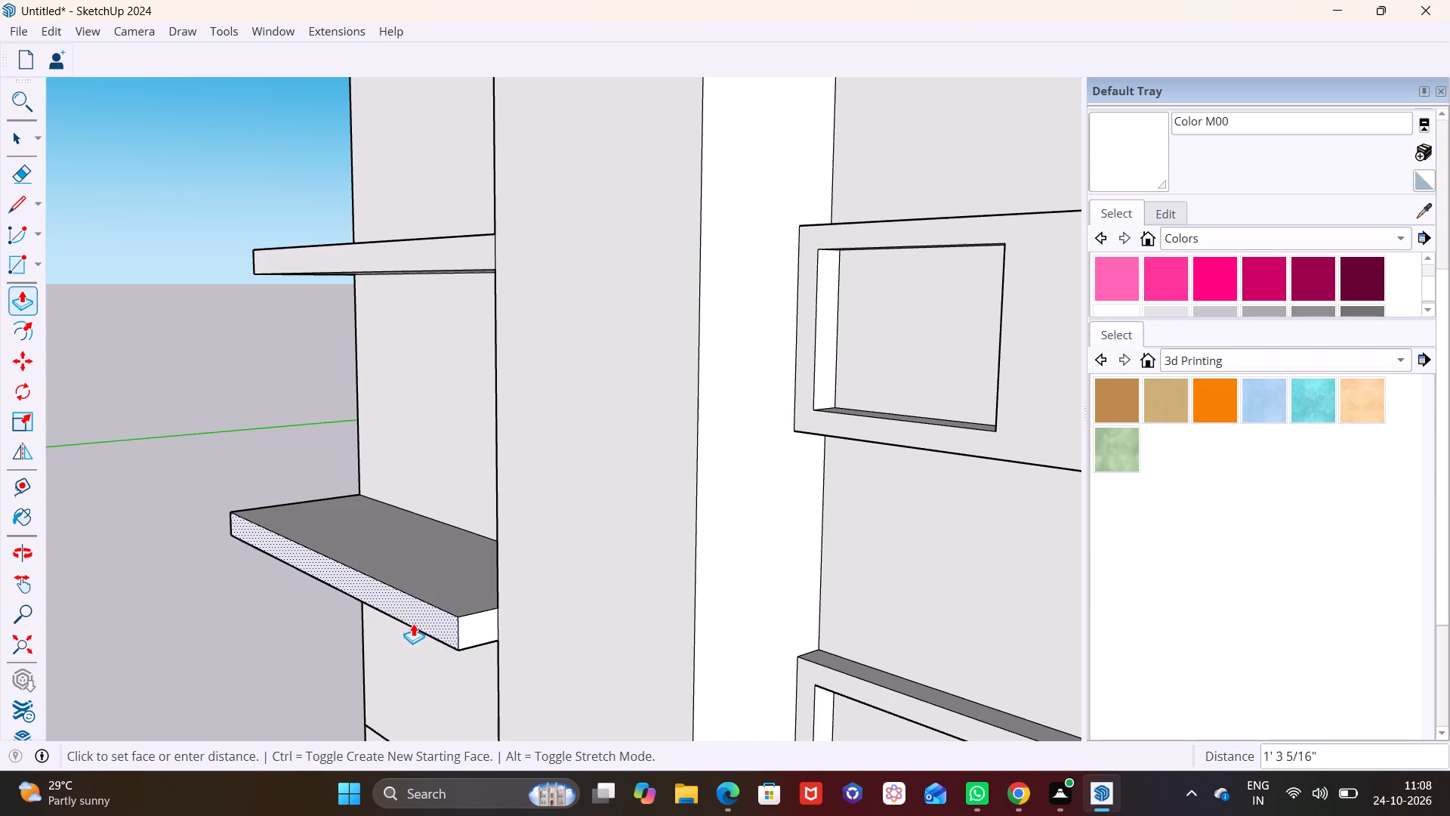
pyautogui.click(369, 629)
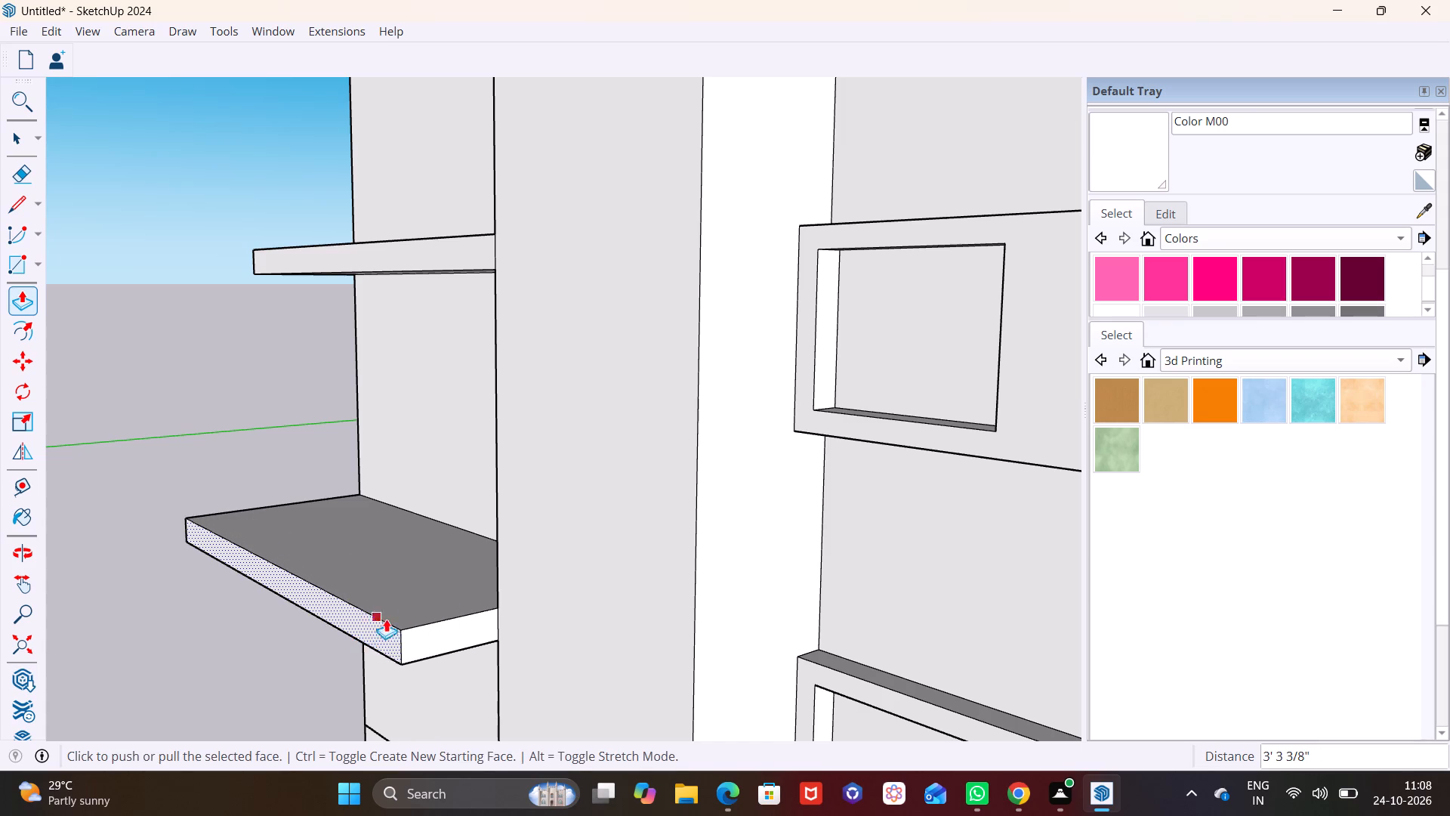
# Push/Pull the second slab's front face outward 3' 3 3/8" to align with the extended slab below.
pyautogui.scroll(-8, 429, 560)
pyautogui.scroll(7, 418, 468)
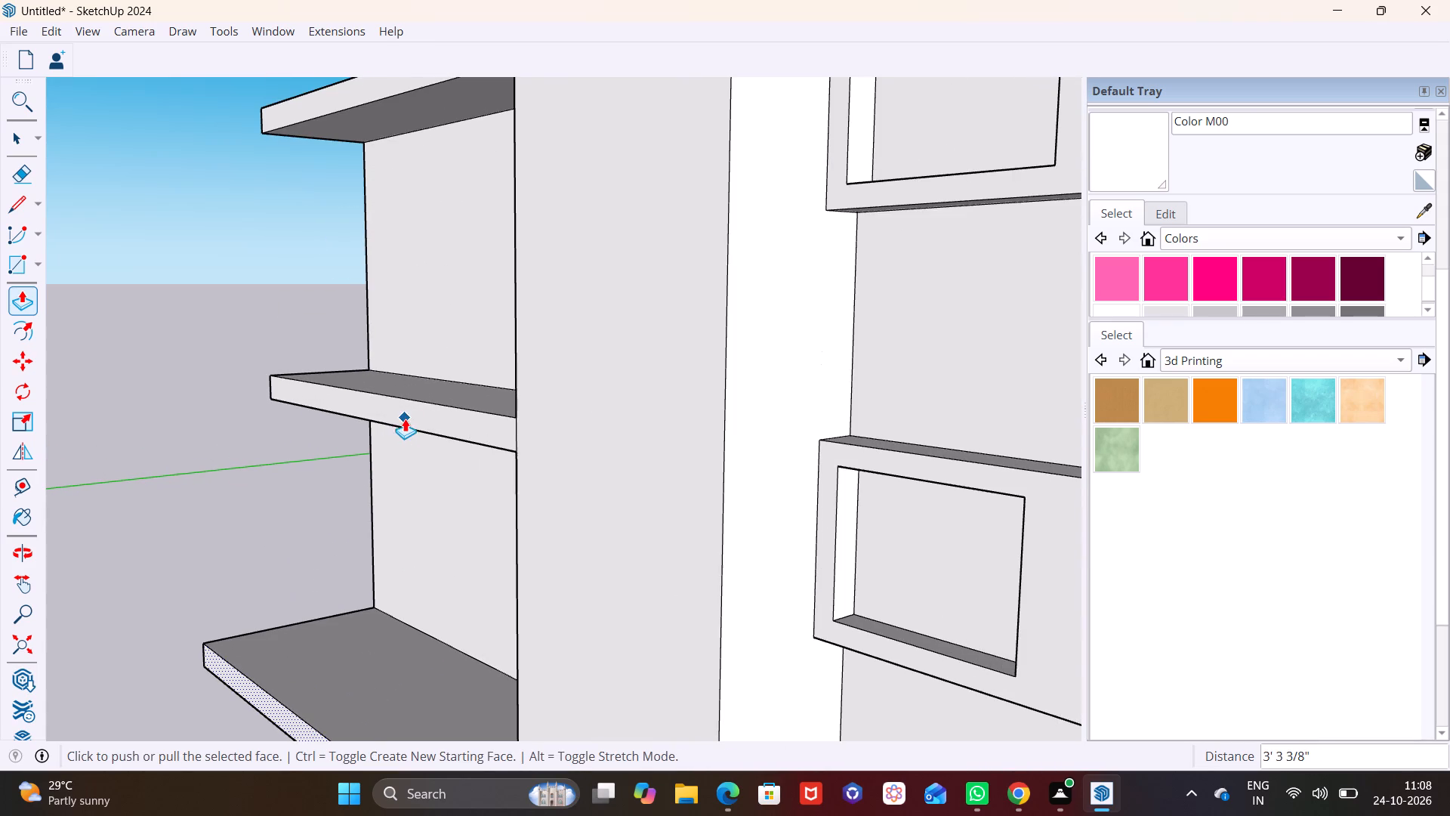
pyautogui.click(16, 139)
pyautogui.click(380, 401)
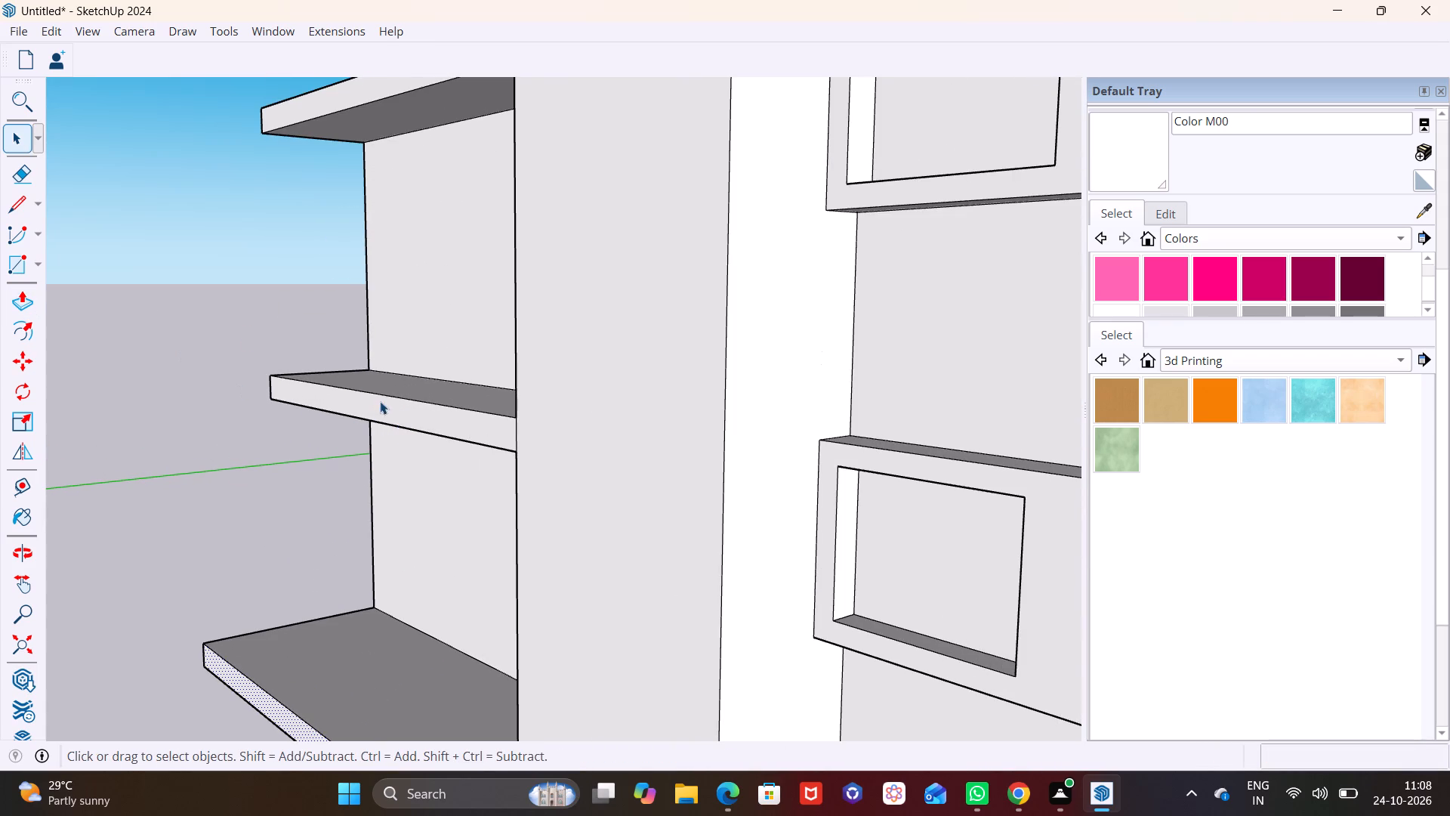
pyautogui.click(19, 299)
pyautogui.click(372, 406)
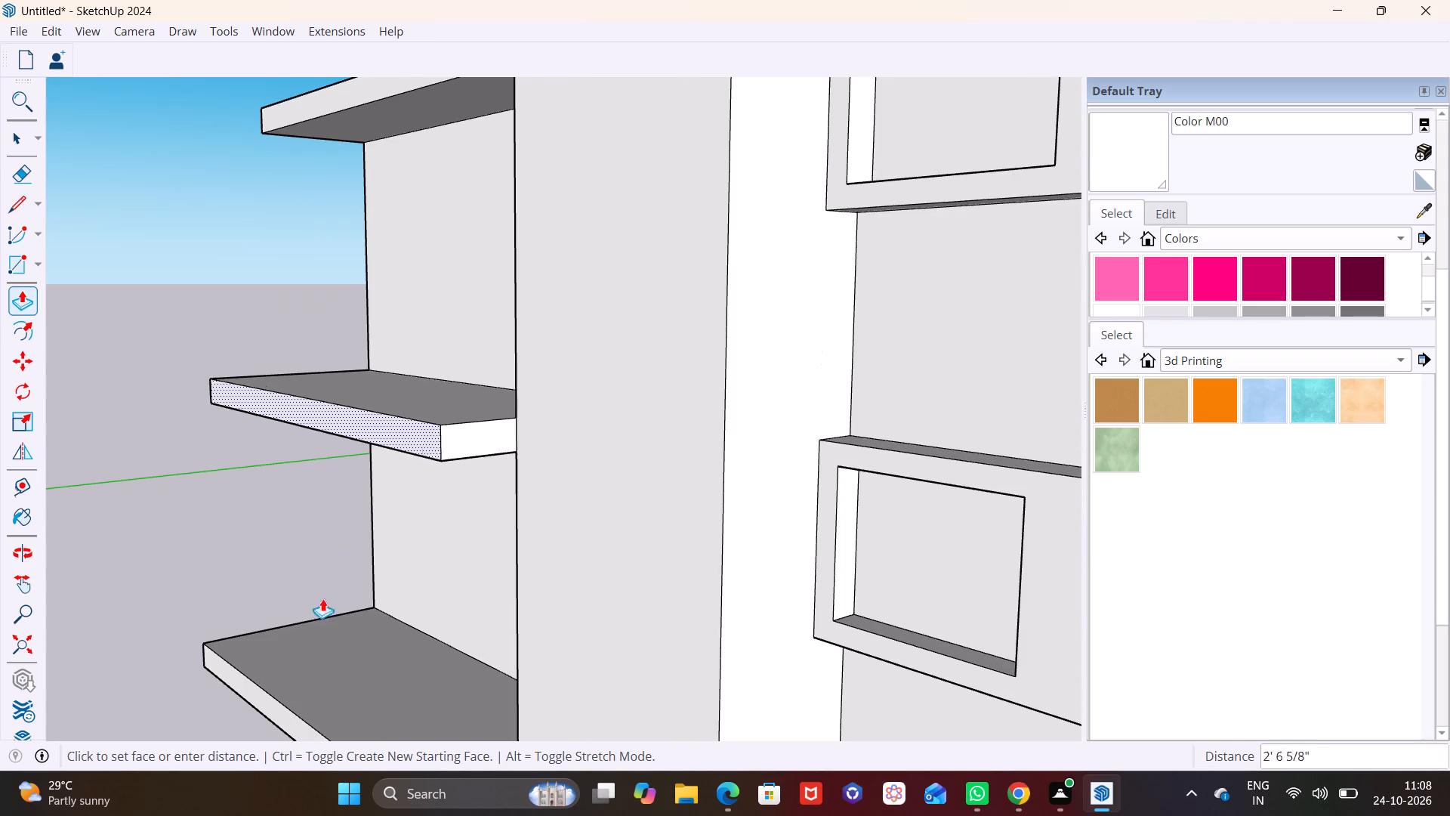
pyautogui.click(288, 712)
# Push/Pull the third slab's front face outward 3' 3 3/8" to align with the extended slab below.
pyautogui.scroll(-5, 288, 430)
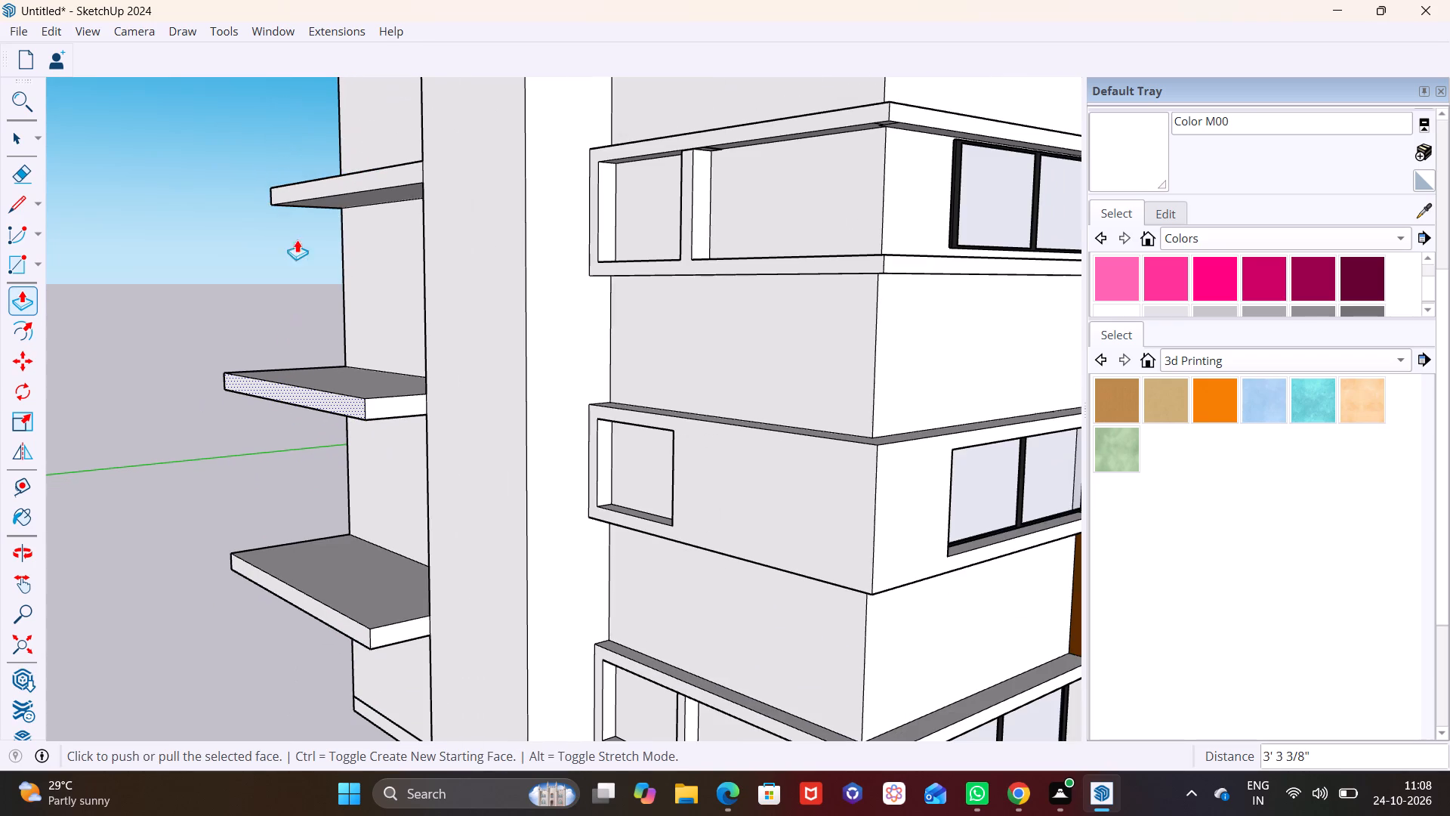
pyautogui.click(8, 131)
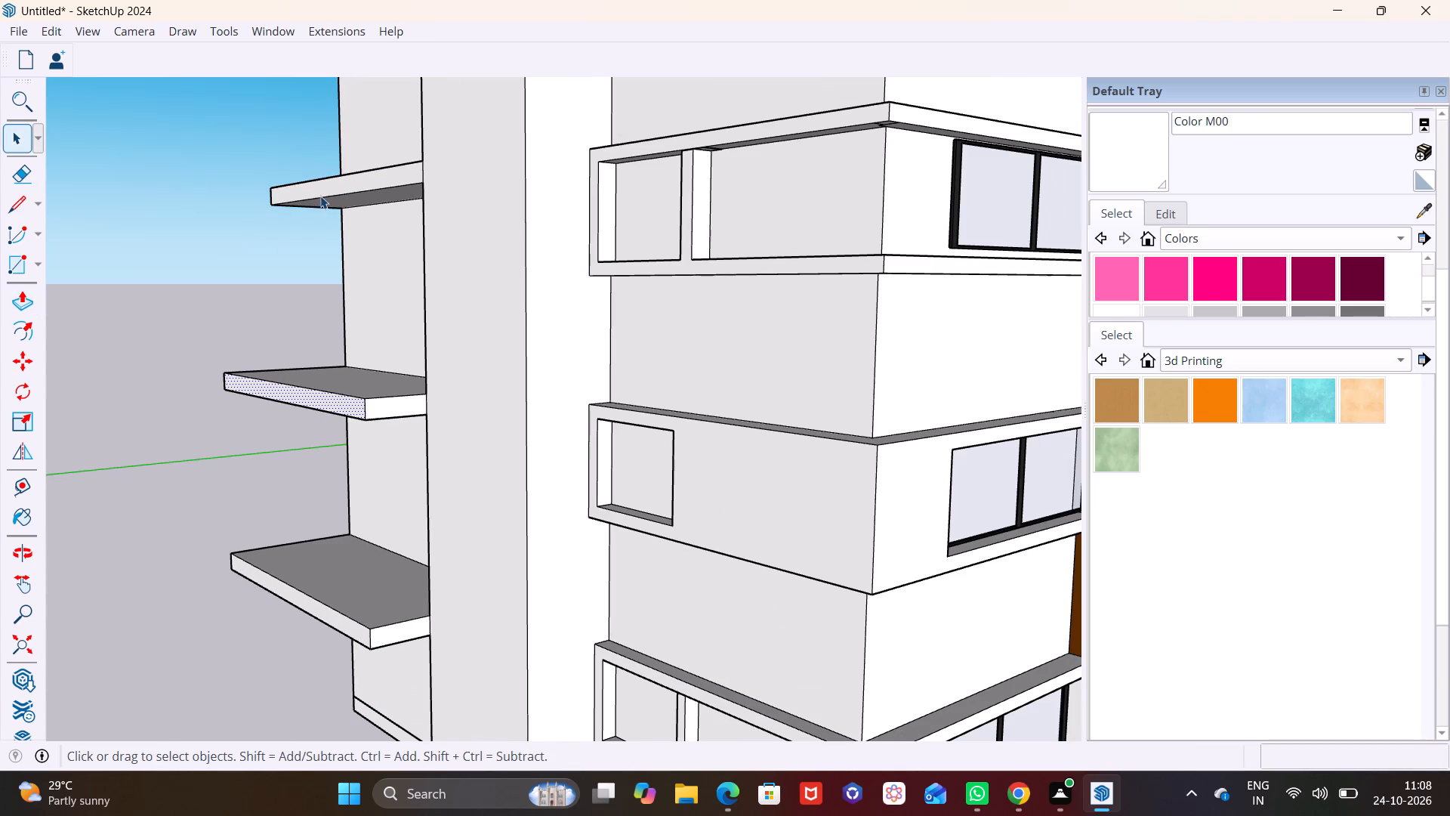
pyautogui.click(325, 189)
pyautogui.click(31, 295)
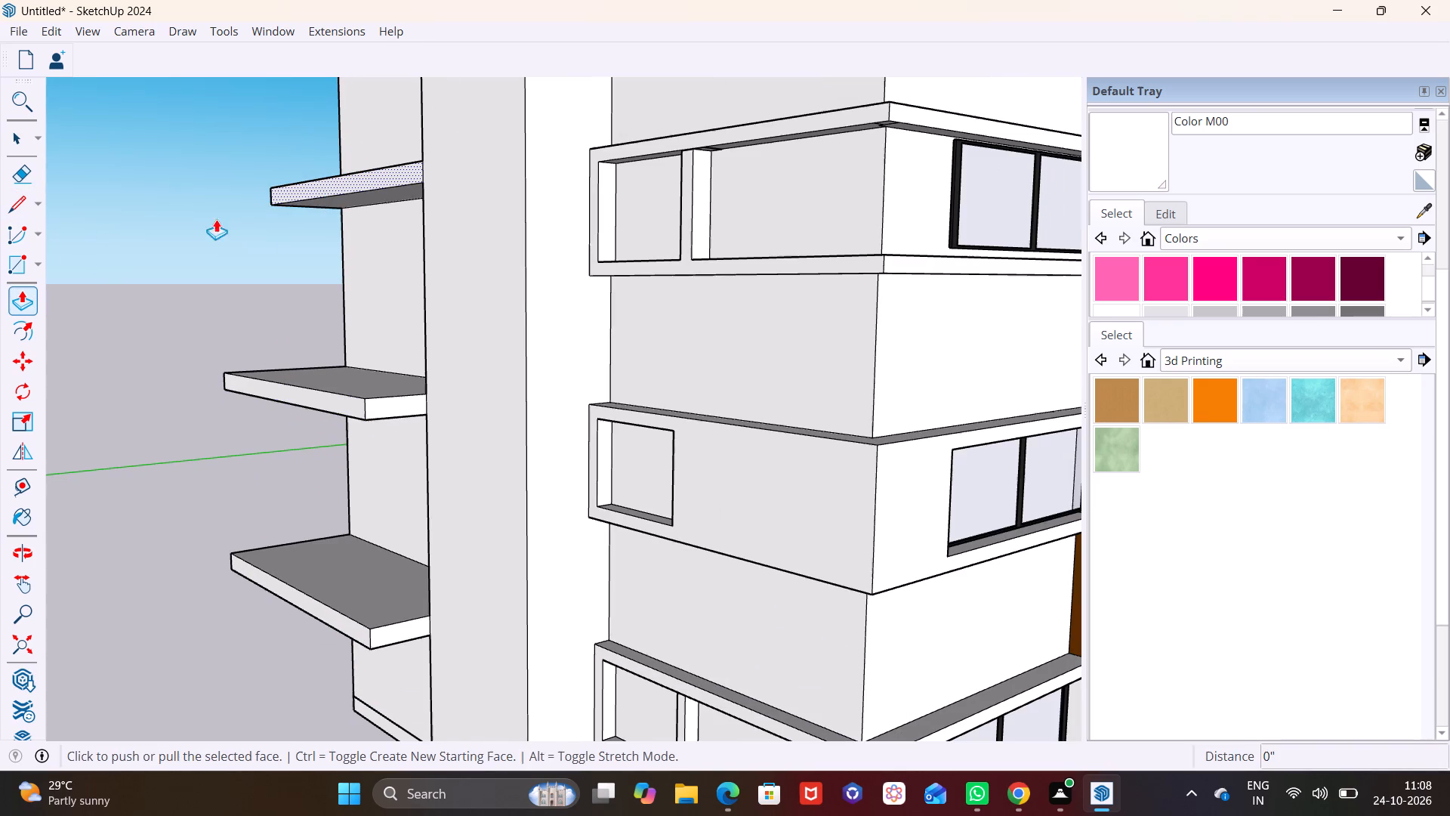
pyautogui.click(333, 183)
pyautogui.click(337, 394)
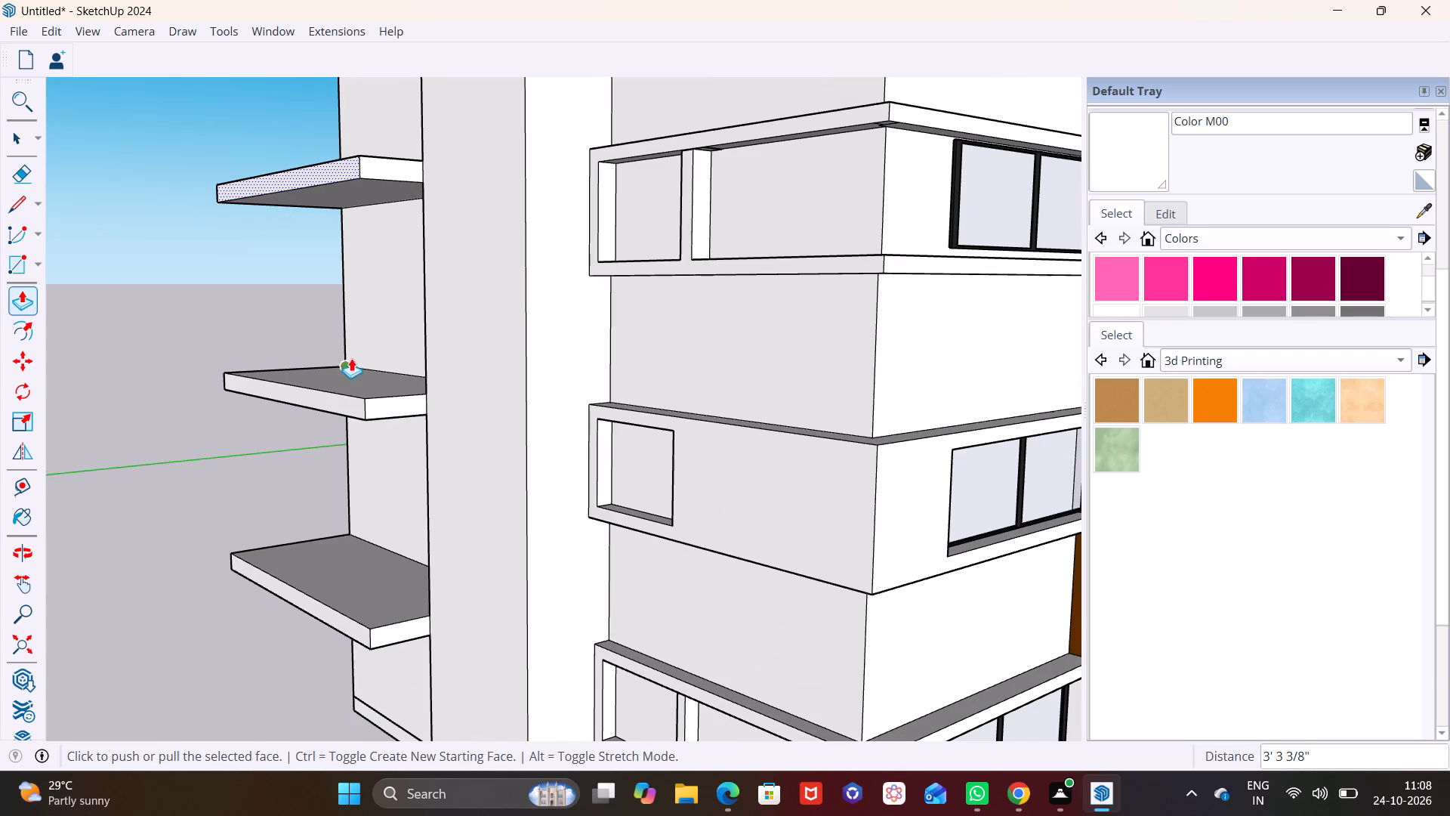
# Push/Pull the topmost slab's front face outward 3' 3 3/8" to align with the extended slabs below.
pyautogui.scroll(-5, 353, 358)
pyautogui.click(16, 135)
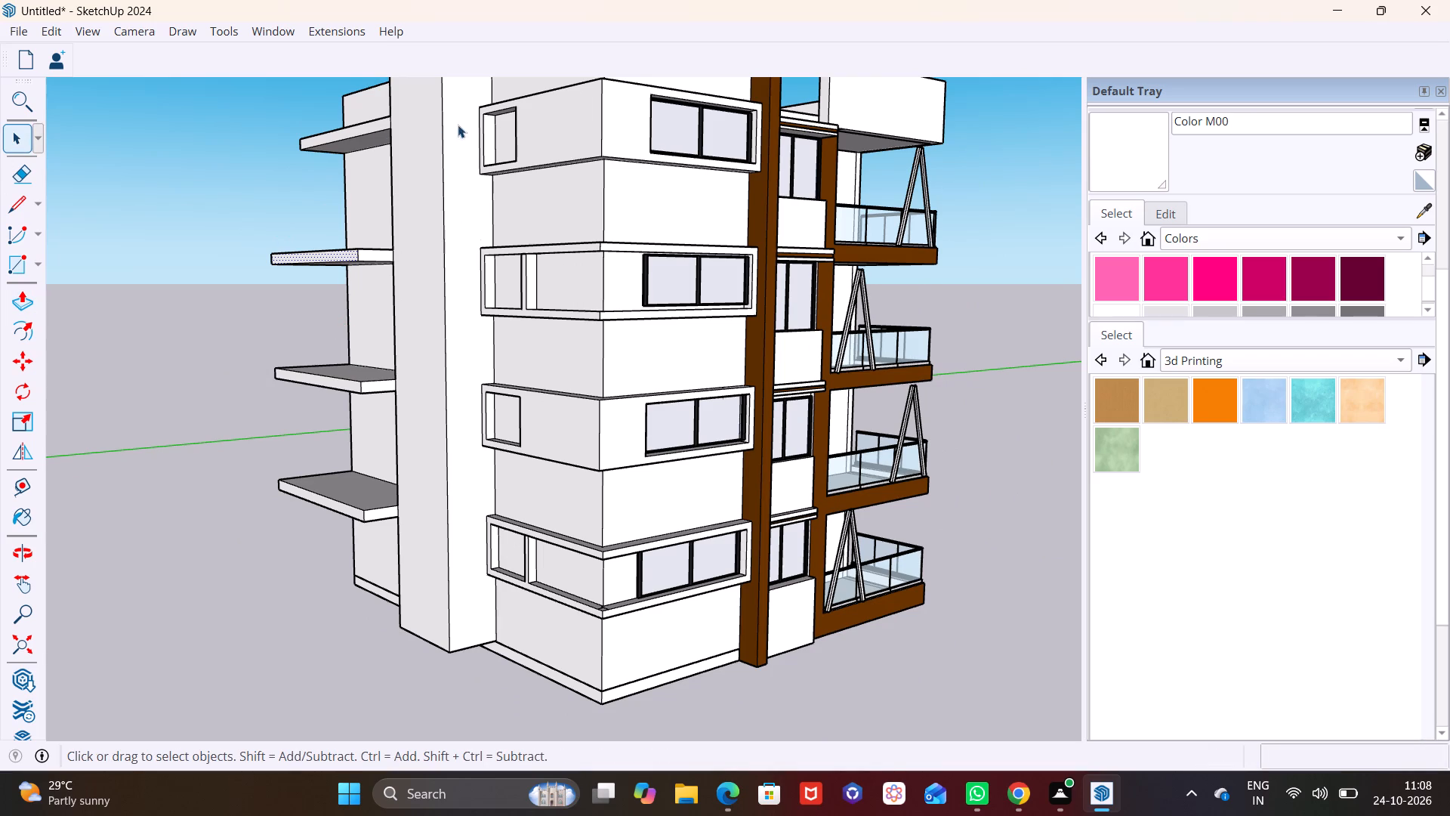
pyautogui.click(375, 125)
pyautogui.click(17, 299)
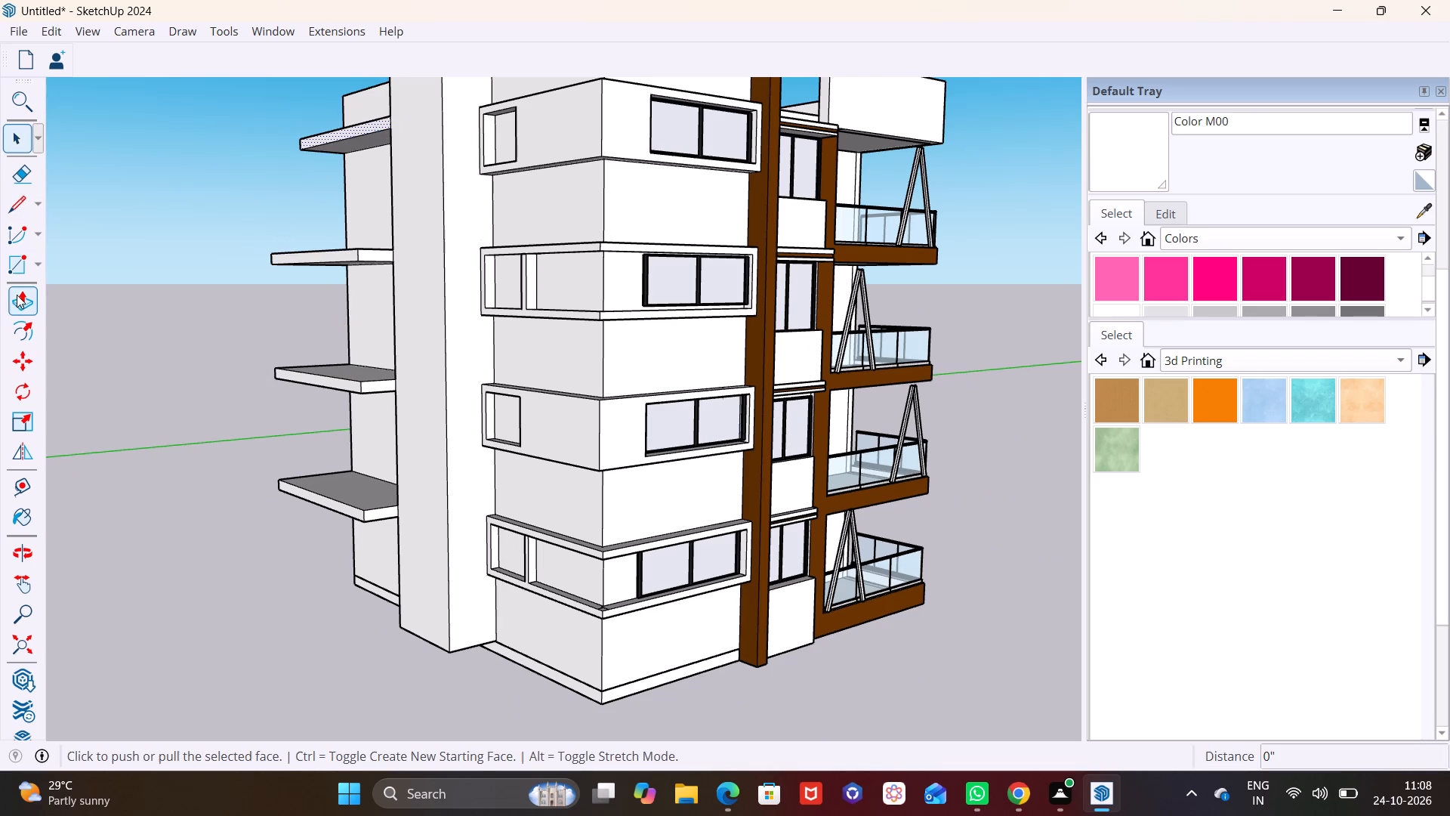
pyautogui.click(355, 126)
pyautogui.click(336, 250)
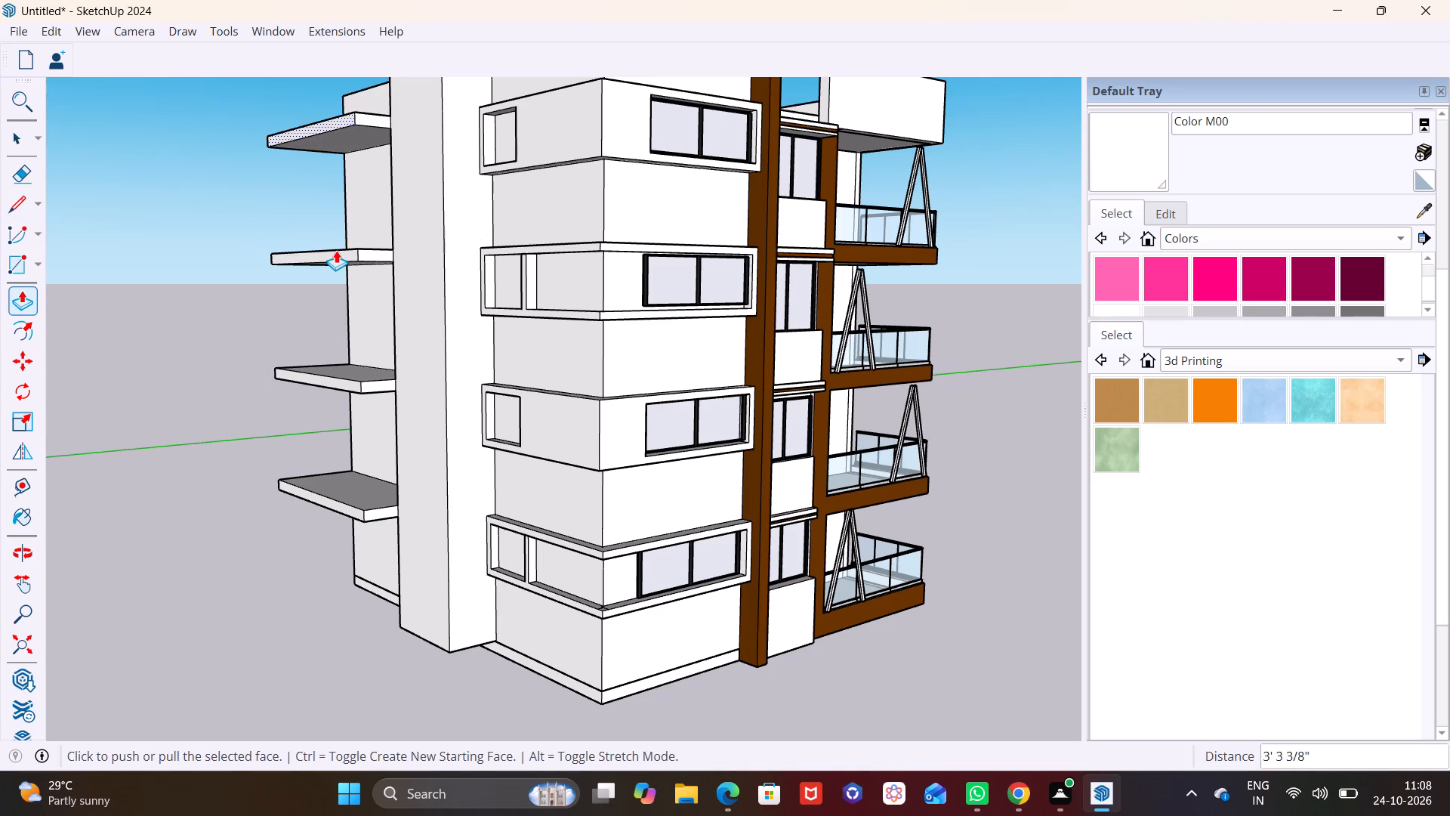
# Inspect the extended slabs from around the building and the base strip beside the foot of the column.
pyautogui.scroll(-7, 323, 263)
pyautogui.moveTo(313, 363); pyautogui.dragTo(450, 541, button='middle')
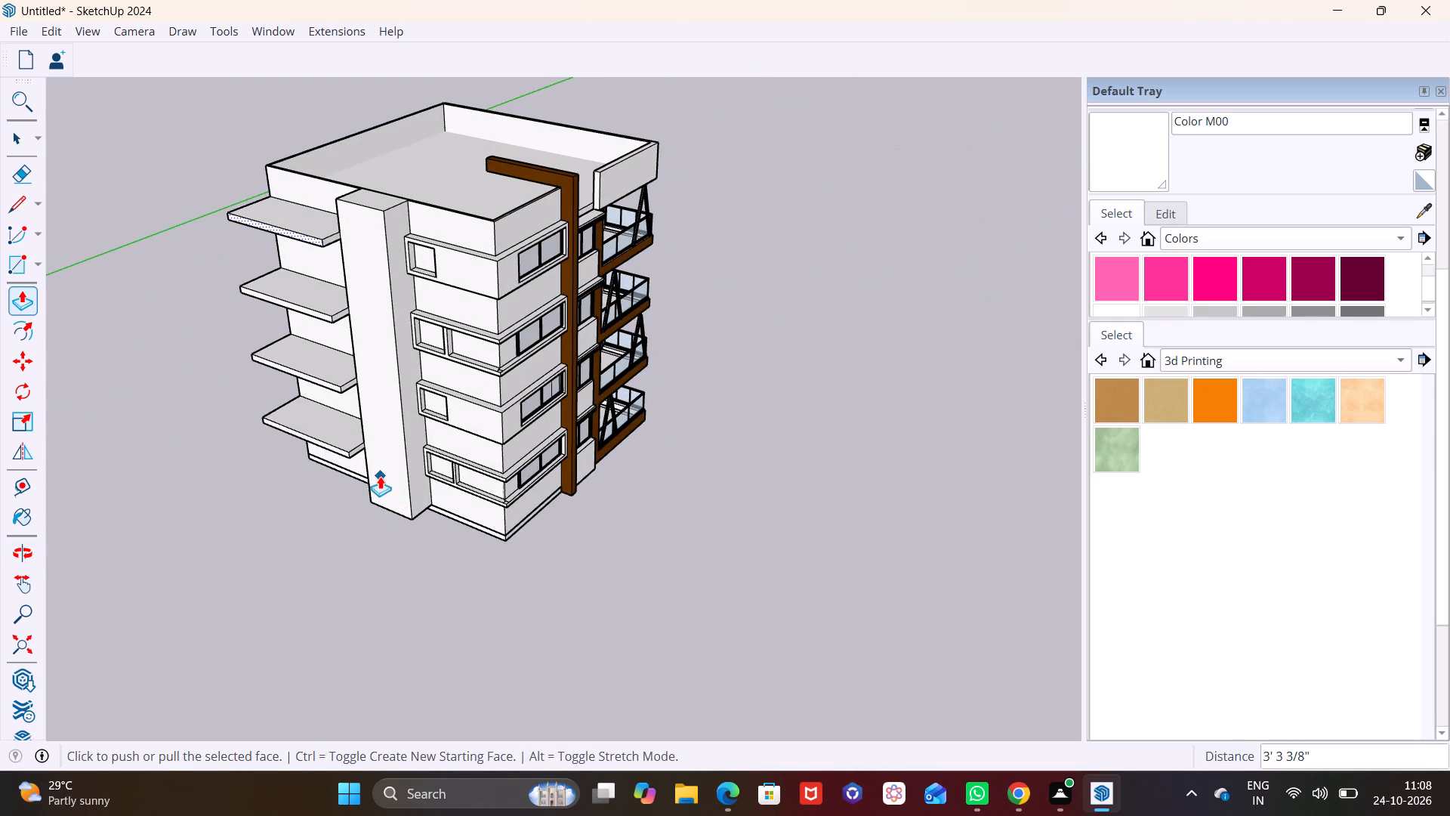
pyautogui.moveTo(379, 472); pyautogui.dragTo(351, 614, button='middle')
pyautogui.scroll(1, 341, 595)
pyautogui.moveTo(341, 585); pyautogui.dragTo(461, 372, button='middle')
pyautogui.scroll(2, 400, 605)
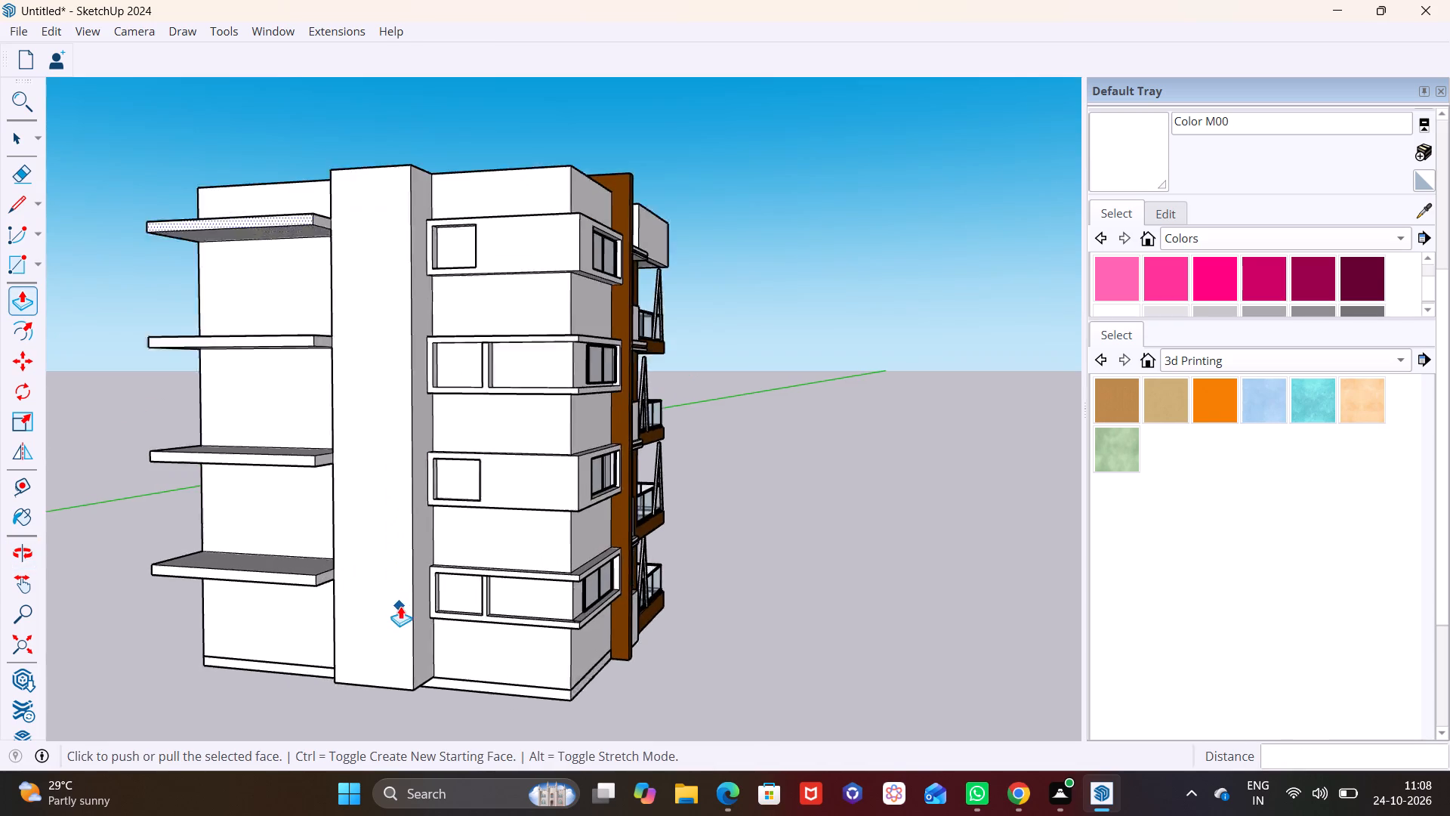
pyautogui.scroll(3, 400, 606)
pyautogui.keyDown('shift'); pyautogui.moveTo(396, 618); pyautogui.dragTo(462, 454, button='middle'); pyautogui.keyUp('shift')
pyautogui.scroll(3, 375, 534)
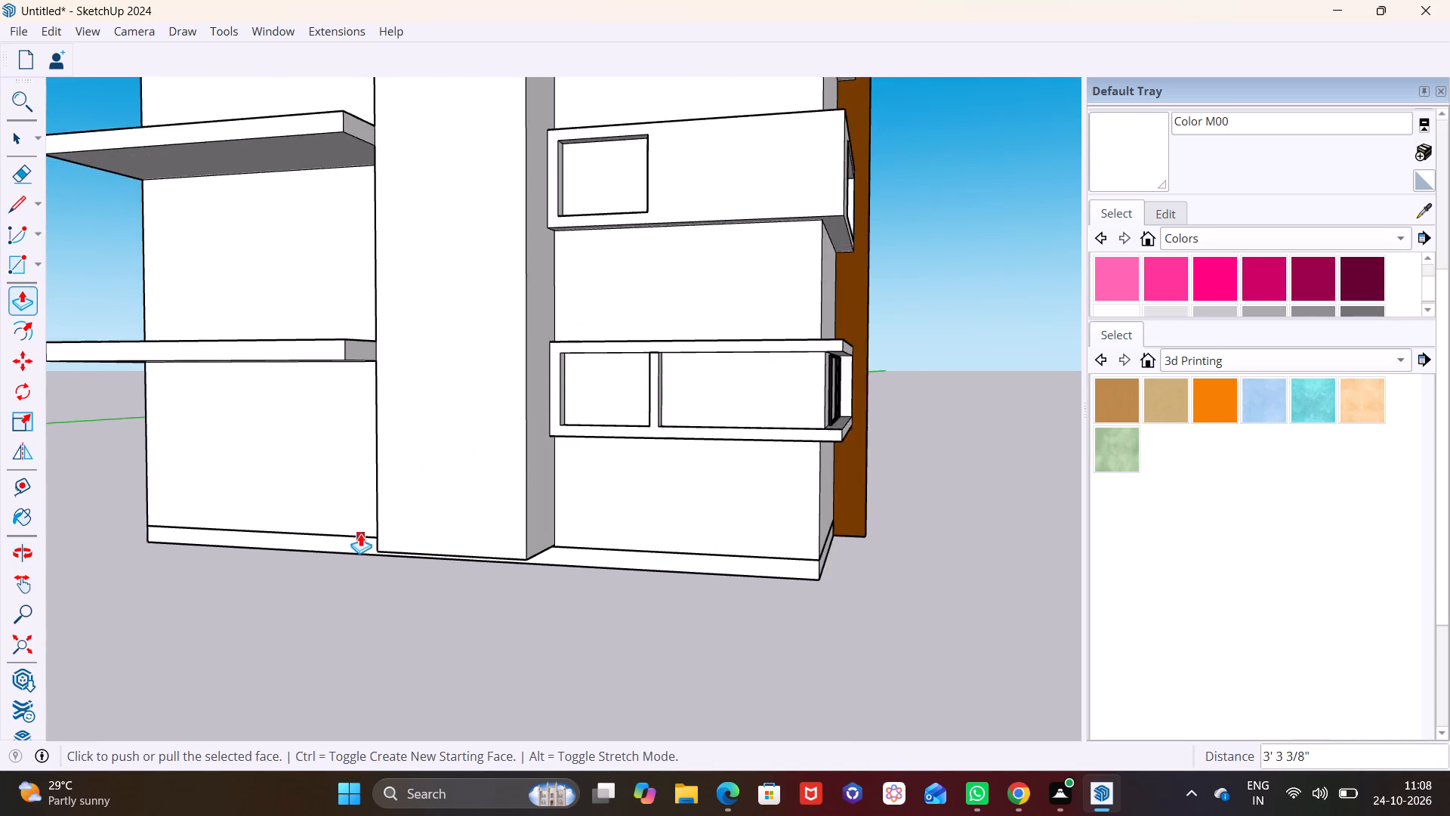
pyautogui.scroll(2, 360, 533)
pyautogui.moveTo(393, 529); pyautogui.dragTo(623, 505, button='middle')
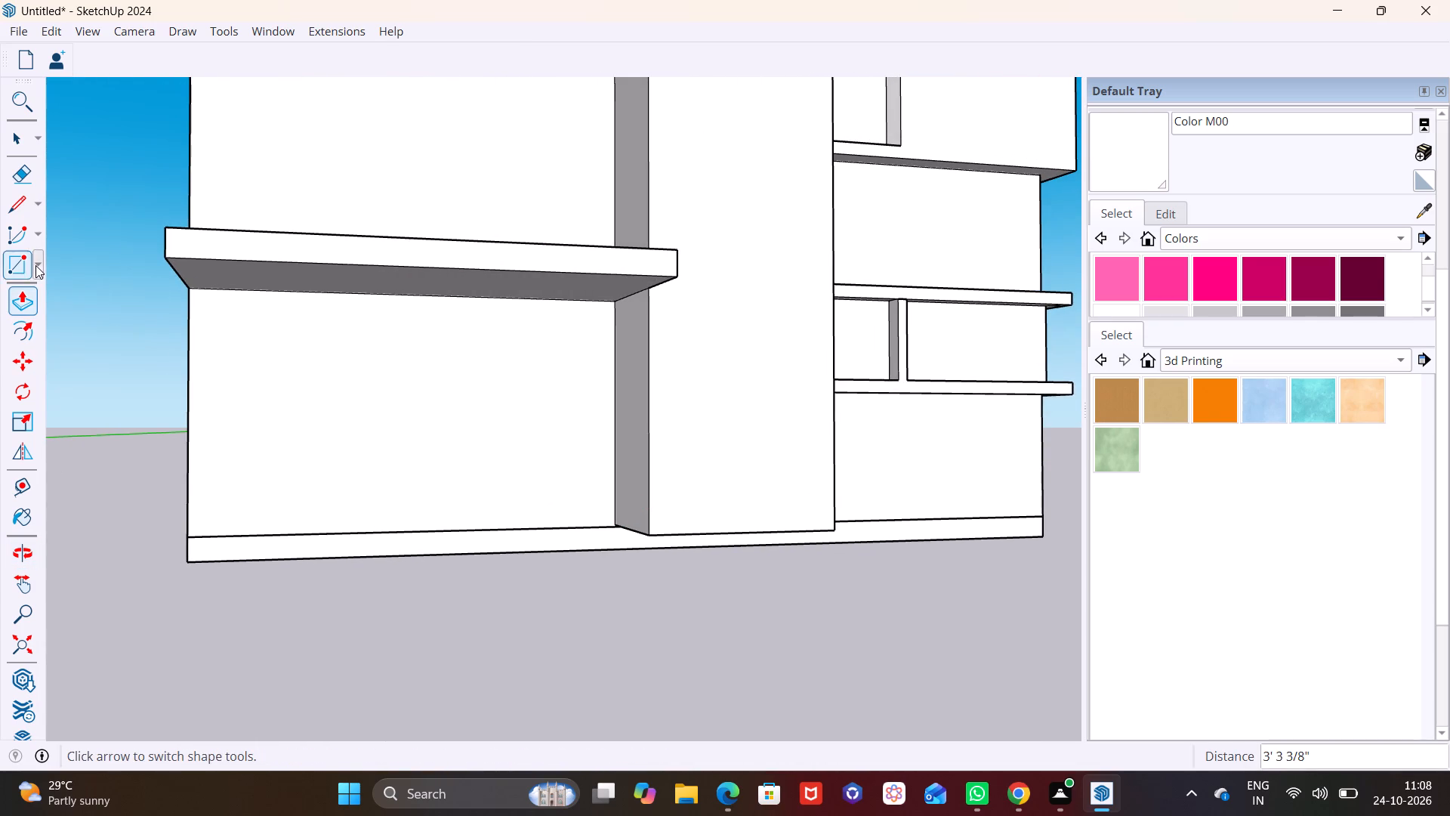
# Draw a rectangle about 17' 11 1/2" by 1' on the base strip between the building corner and the column.
pyautogui.click(35, 265)
pyautogui.click(39, 297)
pyautogui.click(193, 537)
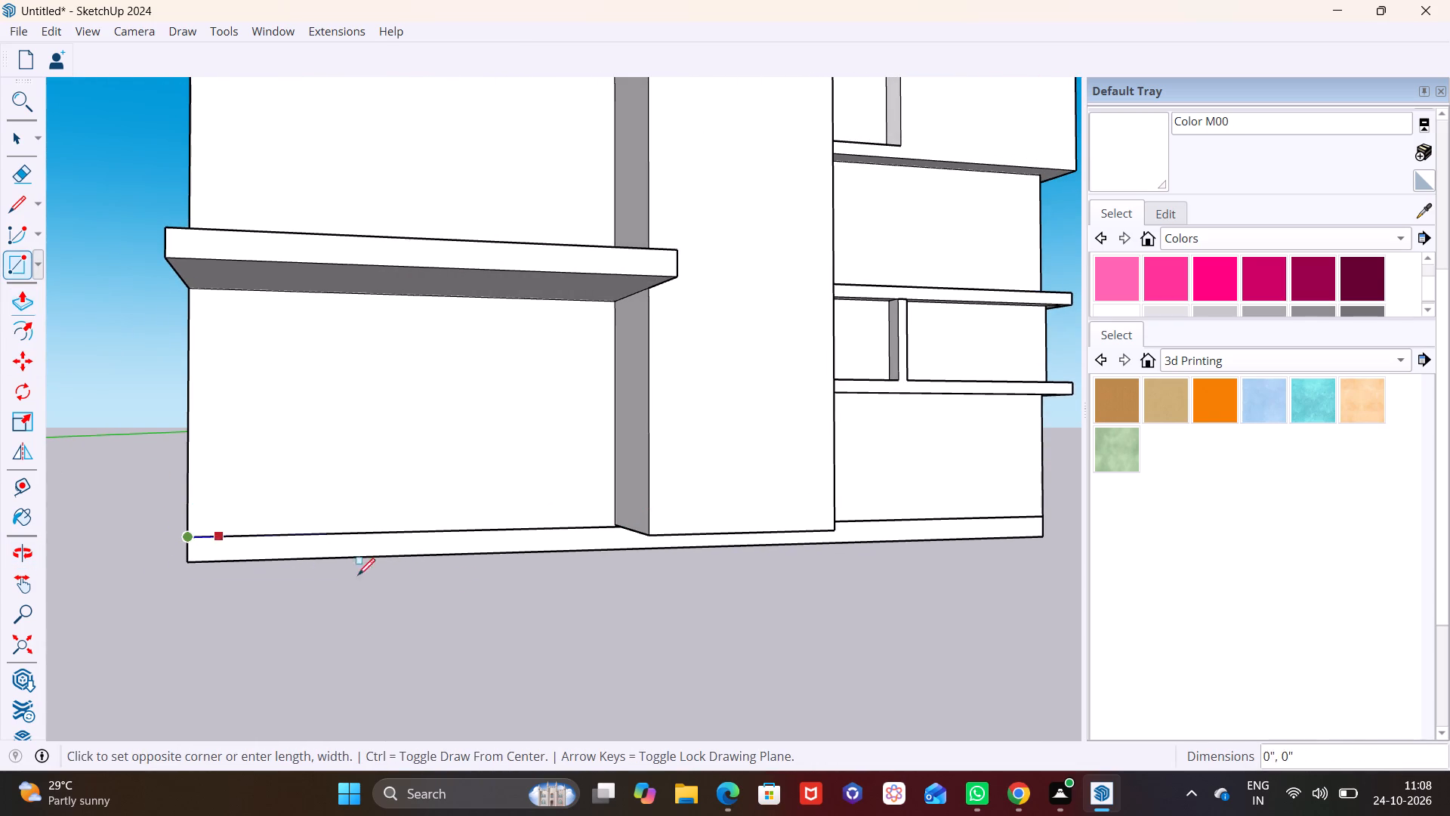
pyautogui.moveTo(620, 543); pyautogui.dragTo(571, 543, button='middle')
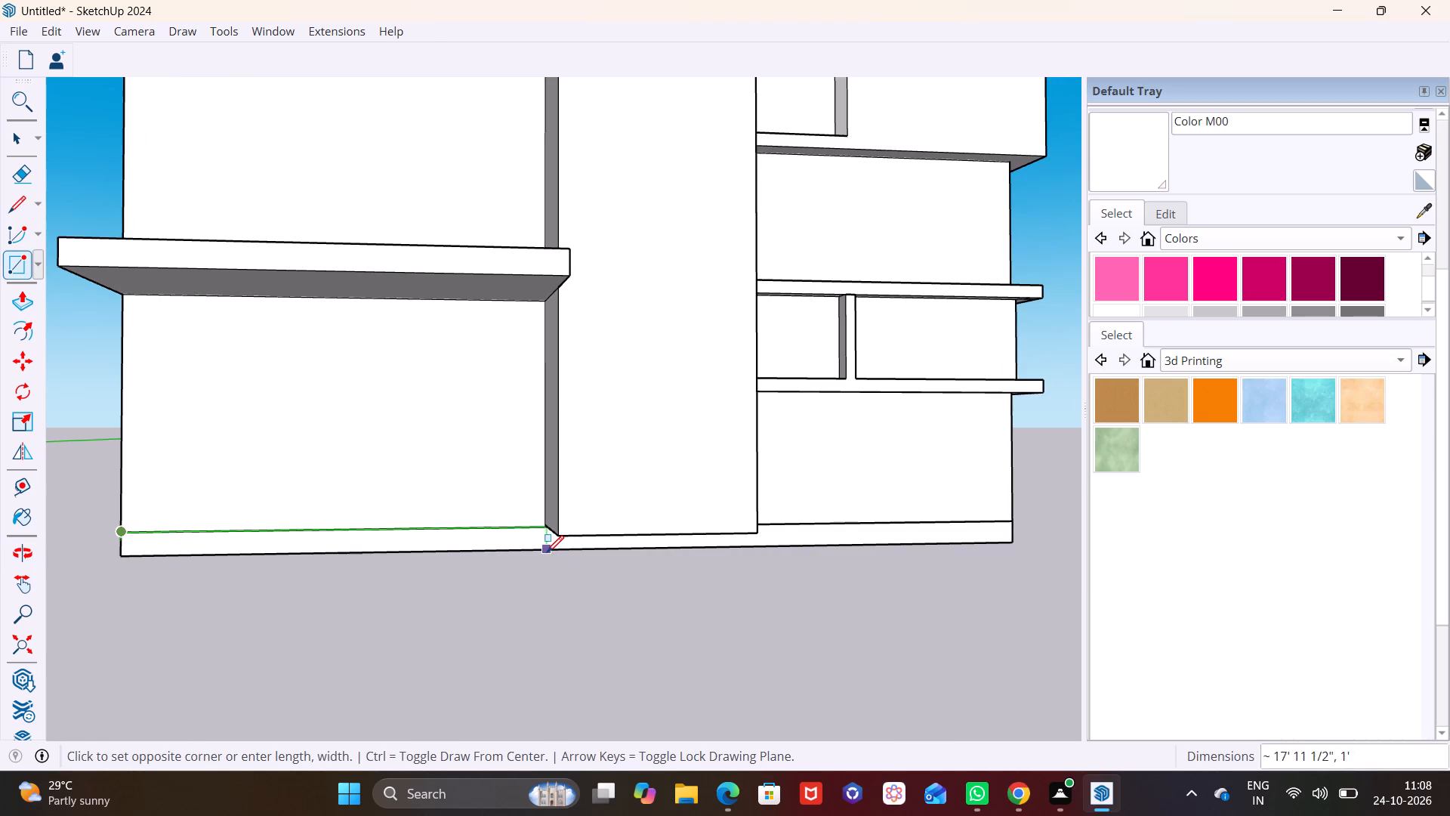
pyautogui.click(544, 552)
pyautogui.press('space')
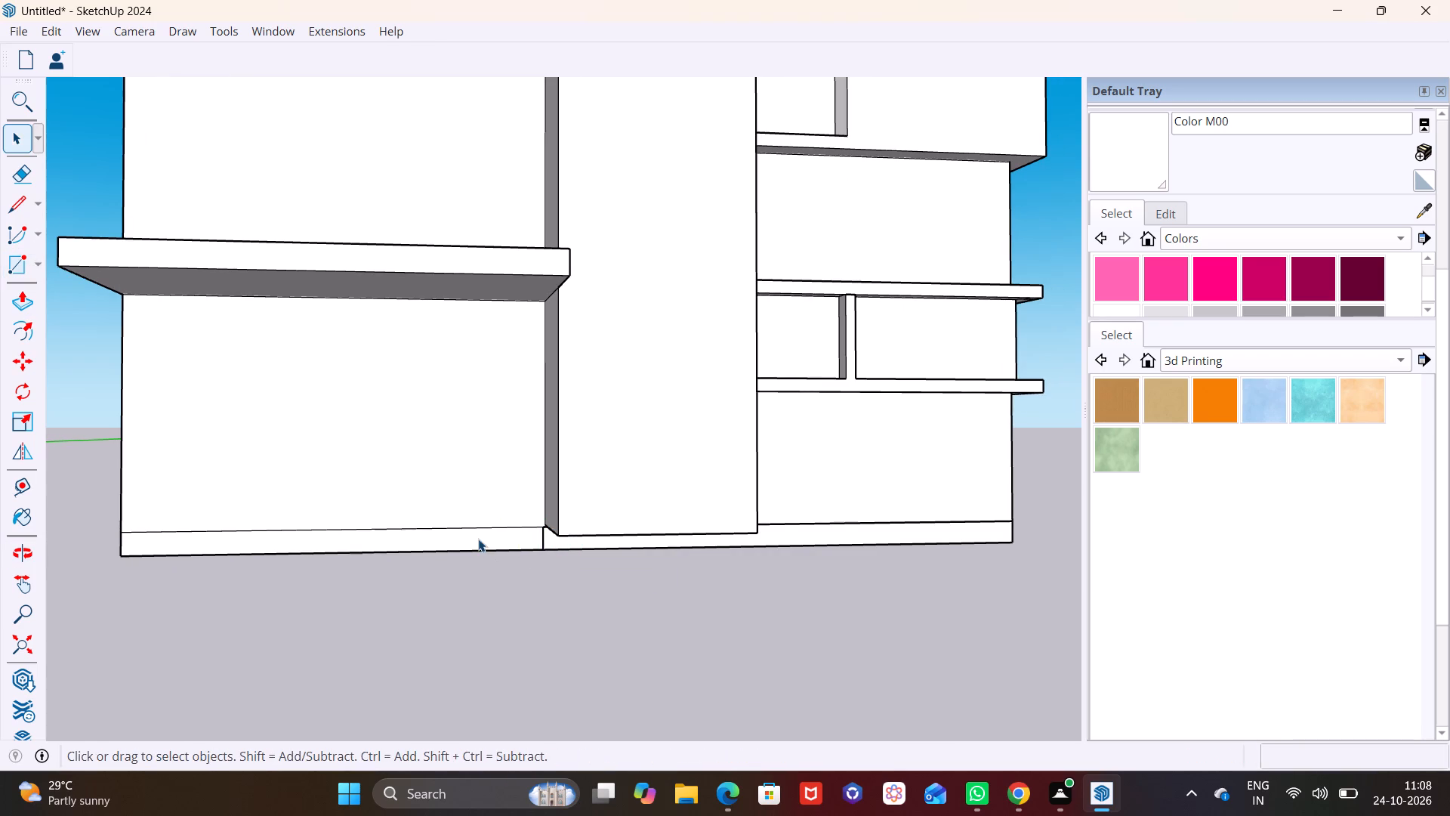
# Push/Pull the new base strip rectangle outward to align with the front of the slab above.
pyautogui.click(478, 539)
pyautogui.click(14, 290)
pyautogui.click(203, 537)
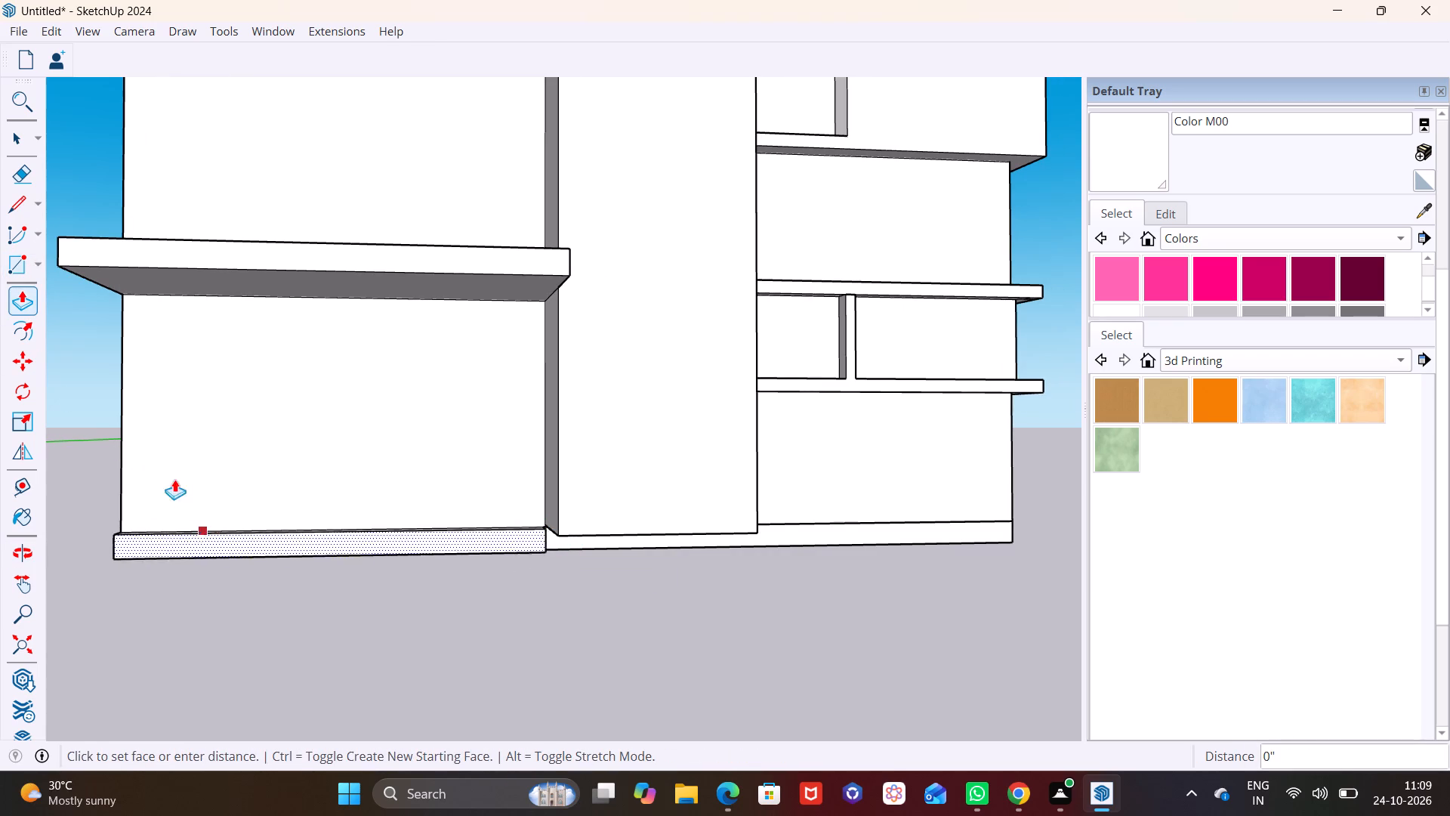
pyautogui.click(236, 270)
# Push/Pull the column's underside down to the bottom edge of the base strip.
pyautogui.scroll(-4, 298, 375)
pyautogui.moveTo(309, 409); pyautogui.dragTo(153, 539, button='middle')
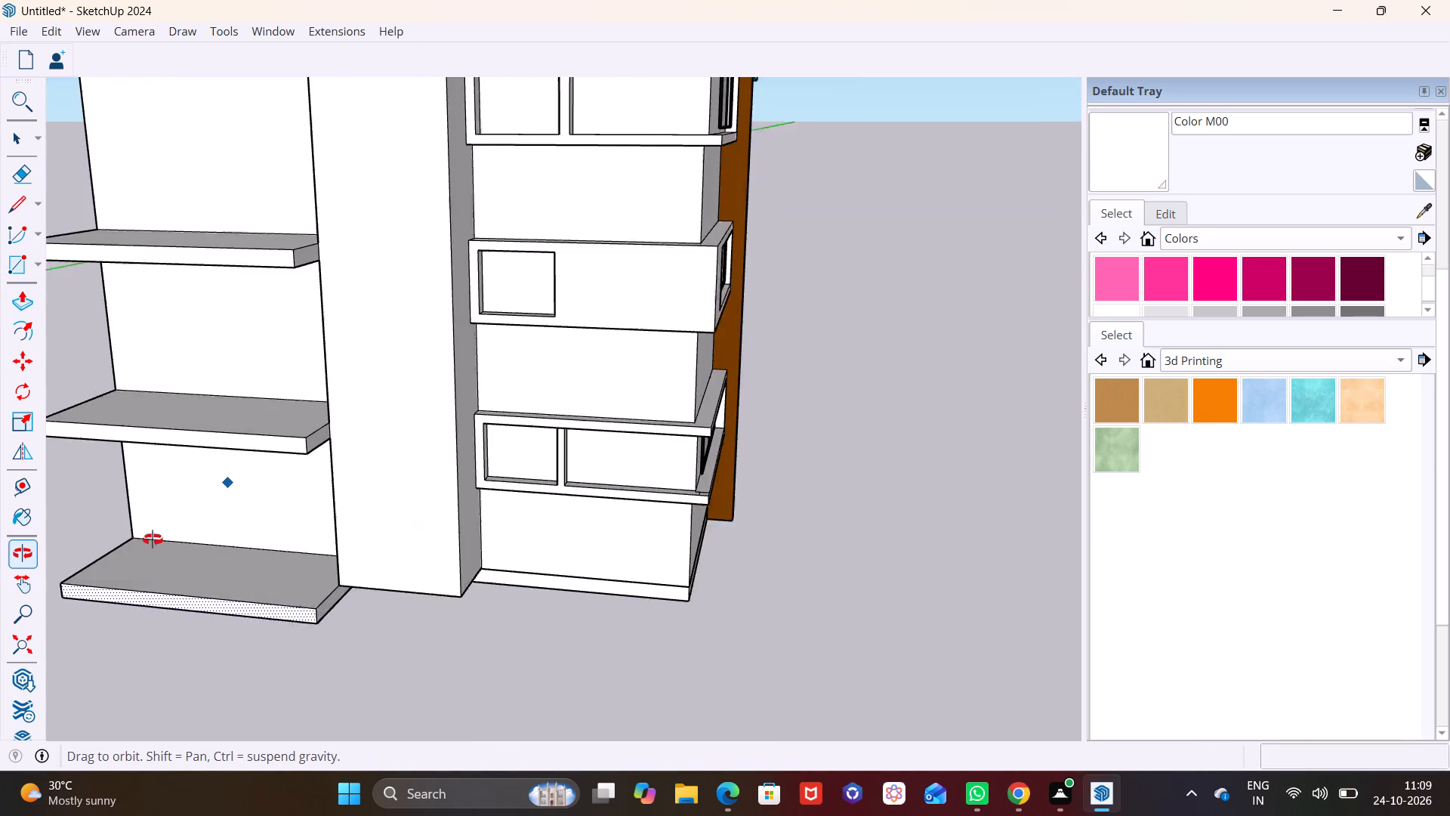
pyautogui.moveTo(153, 539); pyautogui.dragTo(138, 553, button='middle')
pyautogui.moveTo(179, 547); pyautogui.dragTo(253, 266, button='middle')
pyautogui.scroll(4, 330, 347)
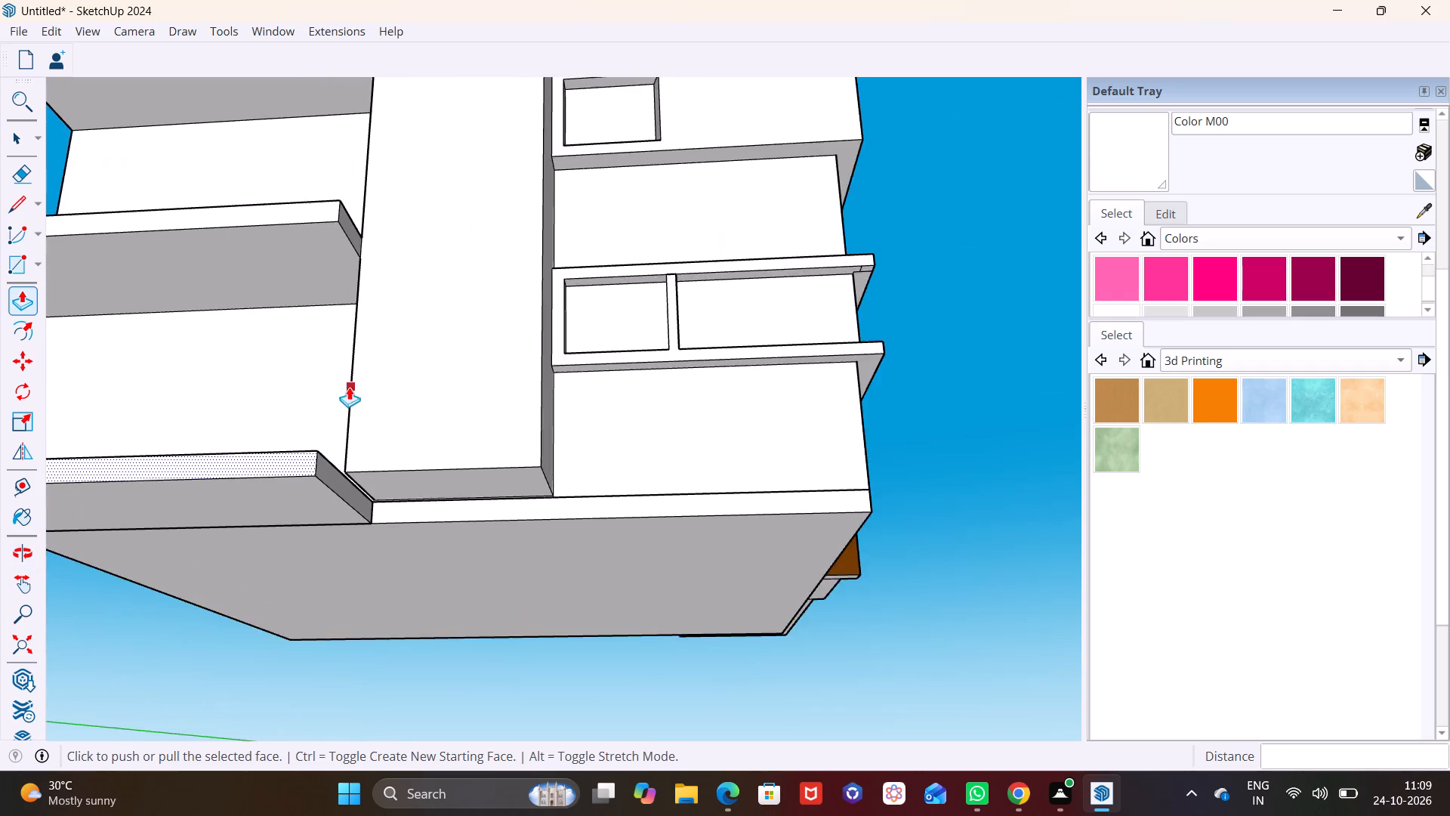
pyautogui.scroll(1, 349, 387)
pyautogui.press('space')
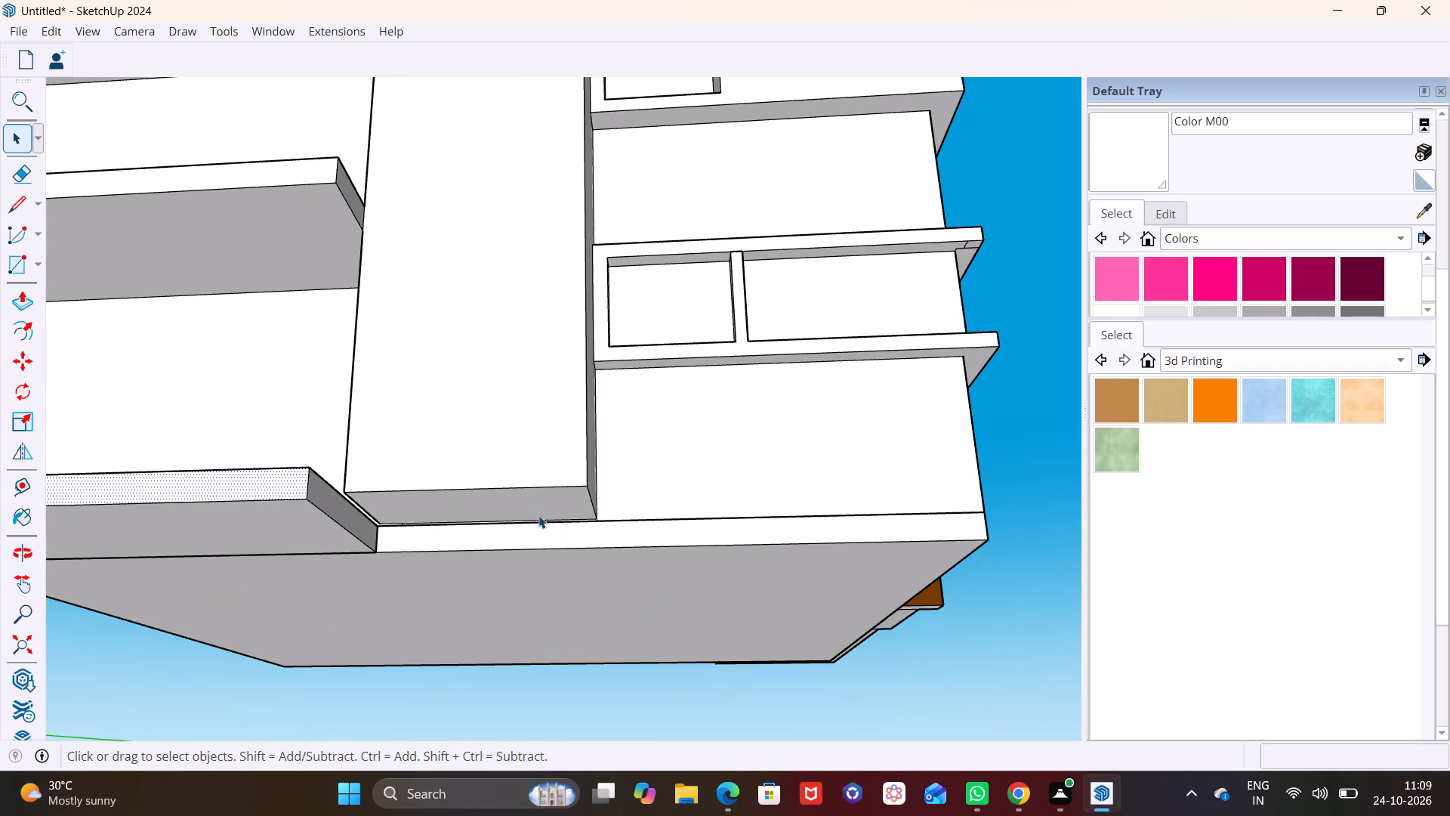
pyautogui.click(538, 514)
pyautogui.click(20, 299)
pyautogui.click(400, 492)
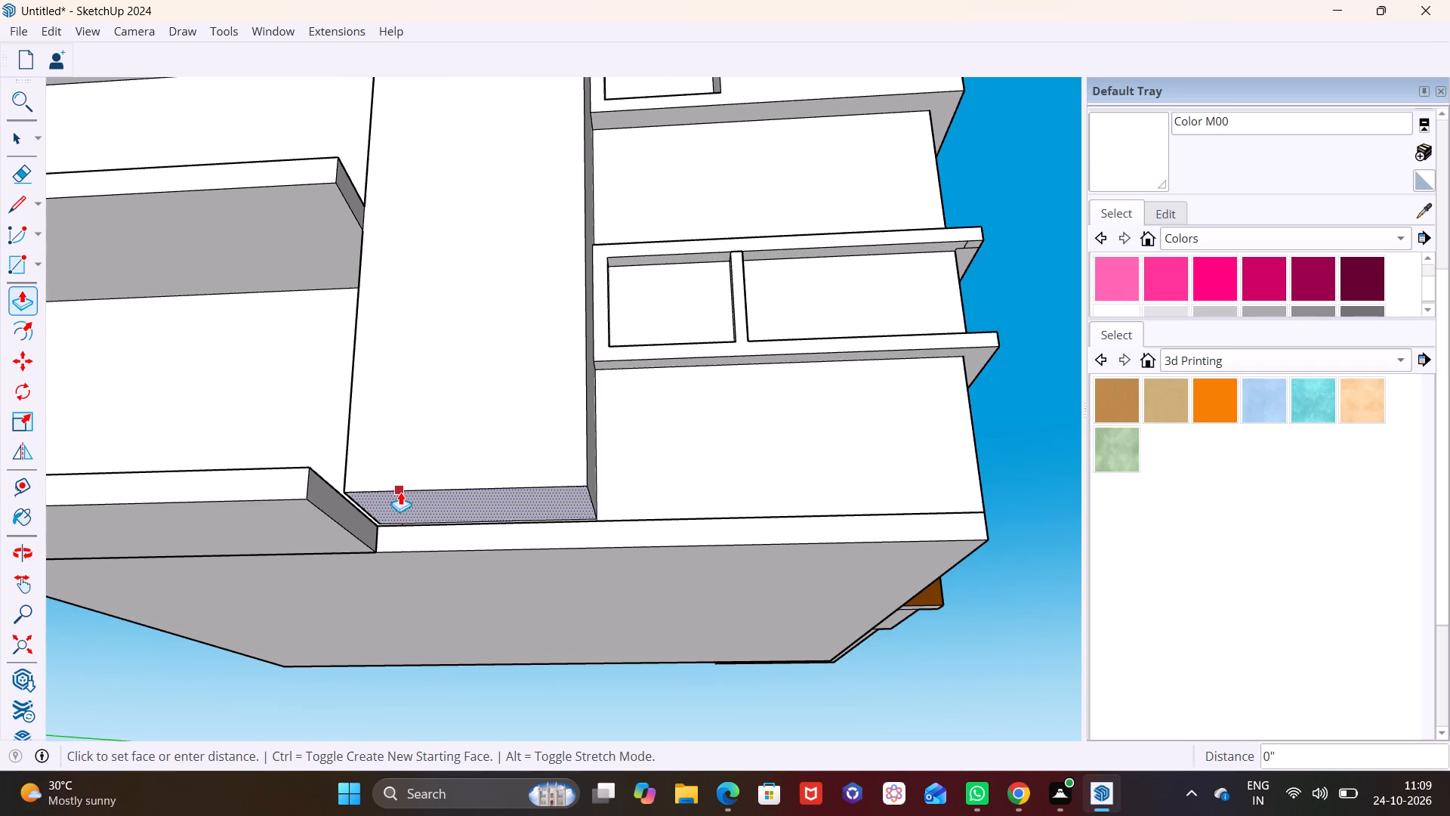
pyautogui.click(557, 507)
pyautogui.moveTo(566, 503); pyautogui.dragTo(565, 534)
pyautogui.click(628, 521)
pyautogui.moveTo(636, 541); pyautogui.dragTo(425, 487, button='middle')
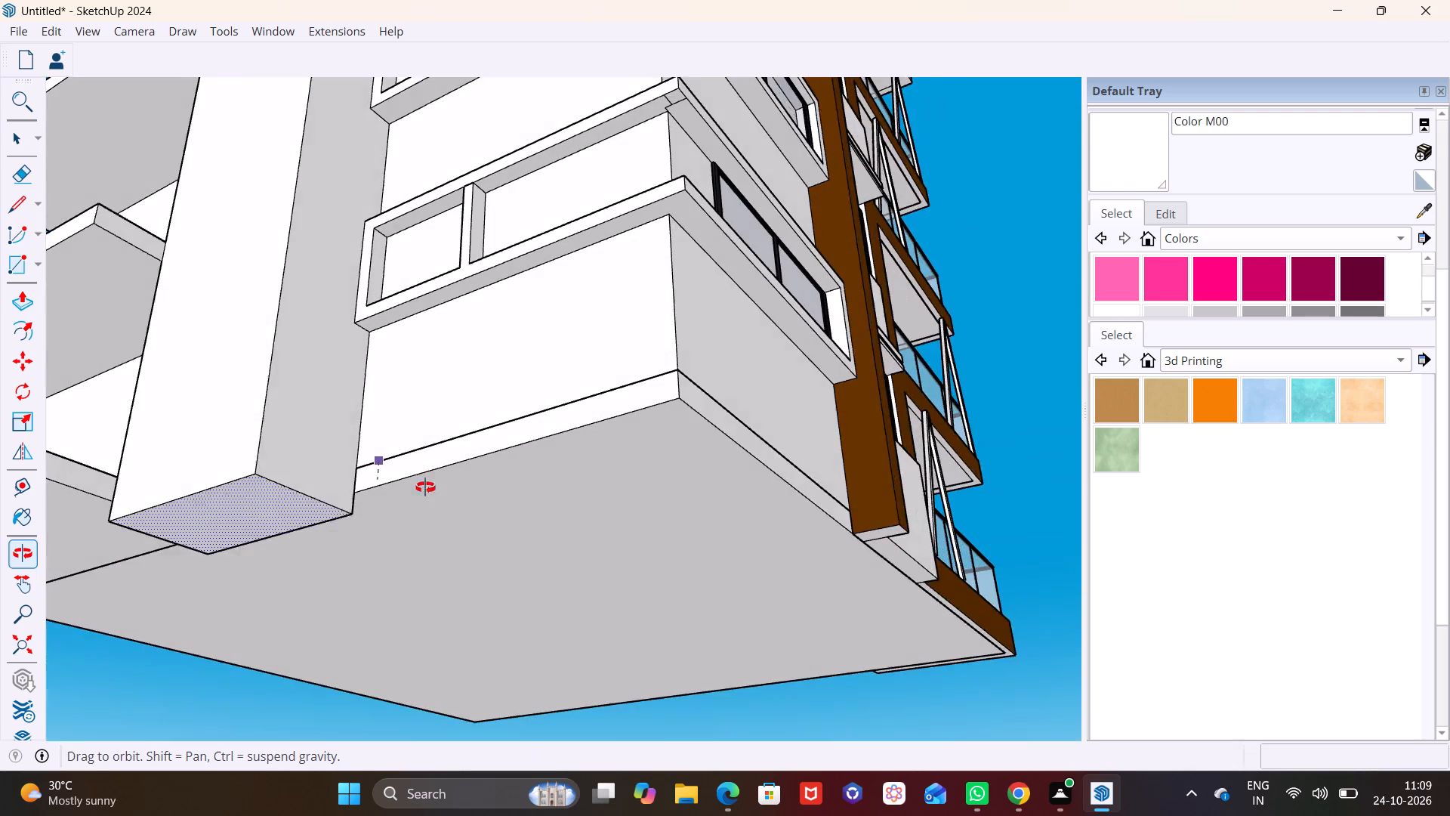
pyautogui.moveTo(425, 487); pyautogui.dragTo(425, 487, button='middle')
pyautogui.scroll(3, 379, 490)
pyautogui.click(369, 453)
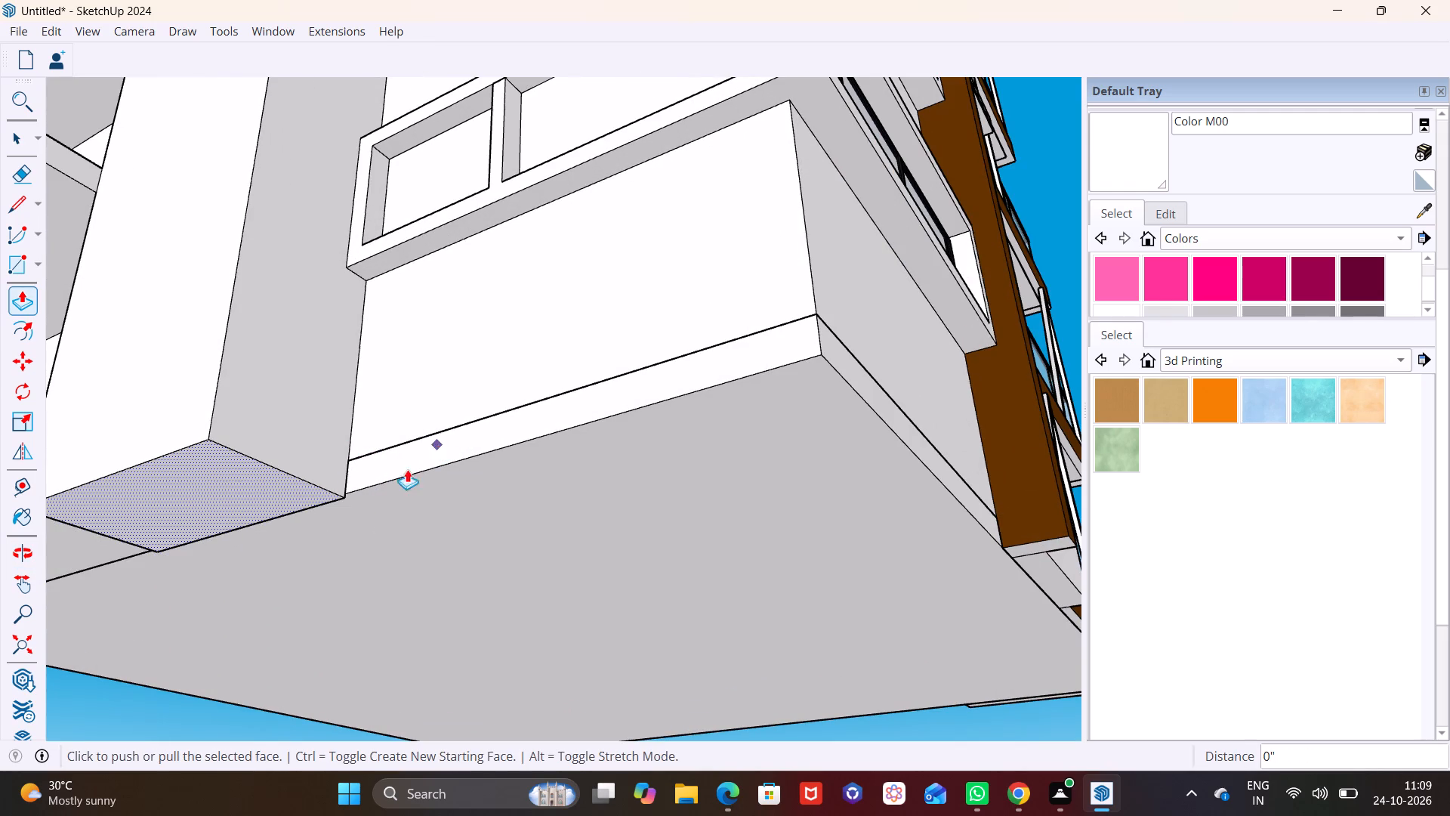
# Examine the column's foot, the base slab and the side elevation from several angles.
pyautogui.moveTo(322, 483); pyautogui.dragTo(439, 615, button='middle')
pyautogui.scroll(-7, 383, 533)
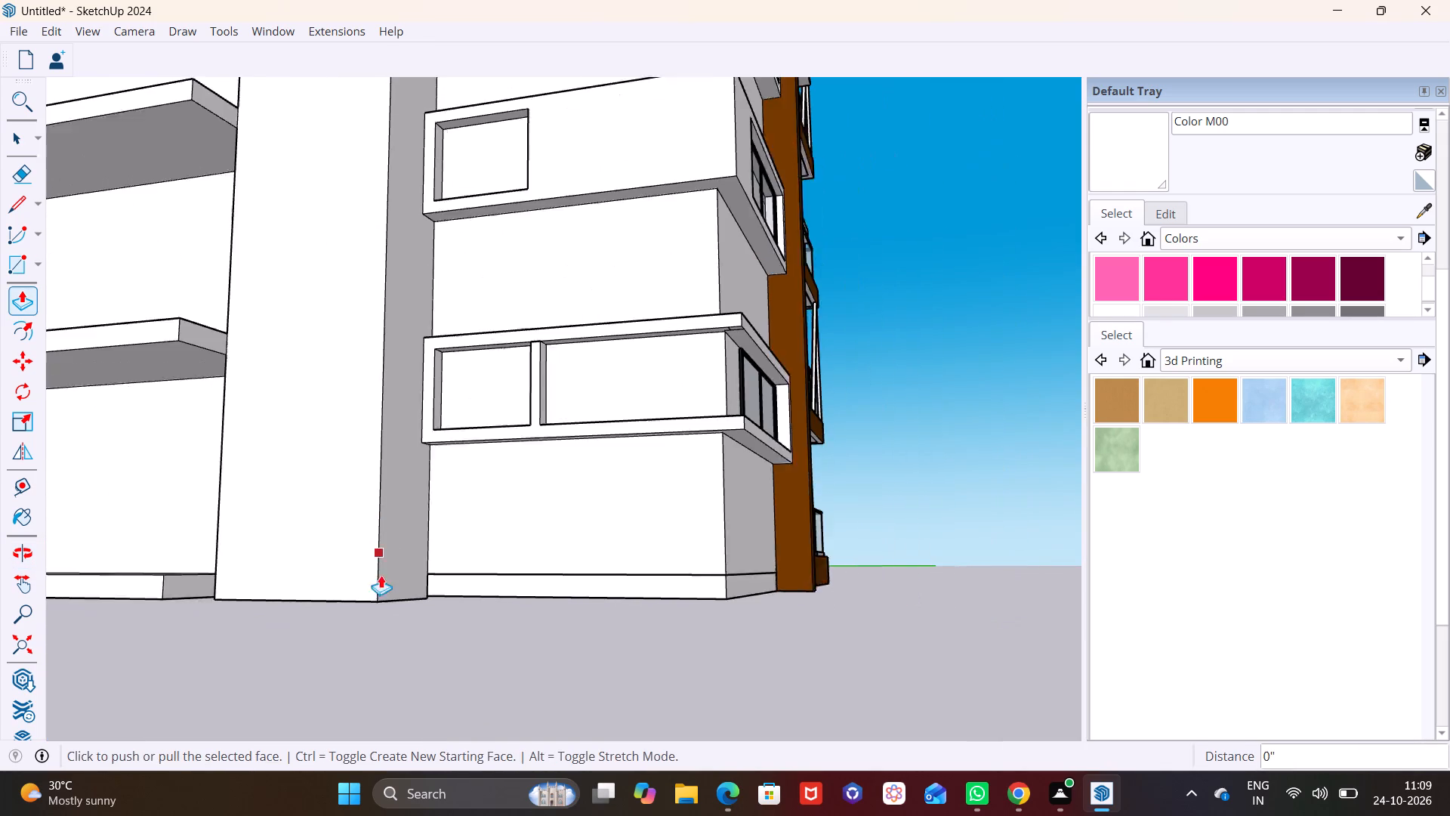
pyautogui.moveTo(337, 511); pyautogui.dragTo(303, 592, button='middle')
pyautogui.scroll(-2, 300, 496)
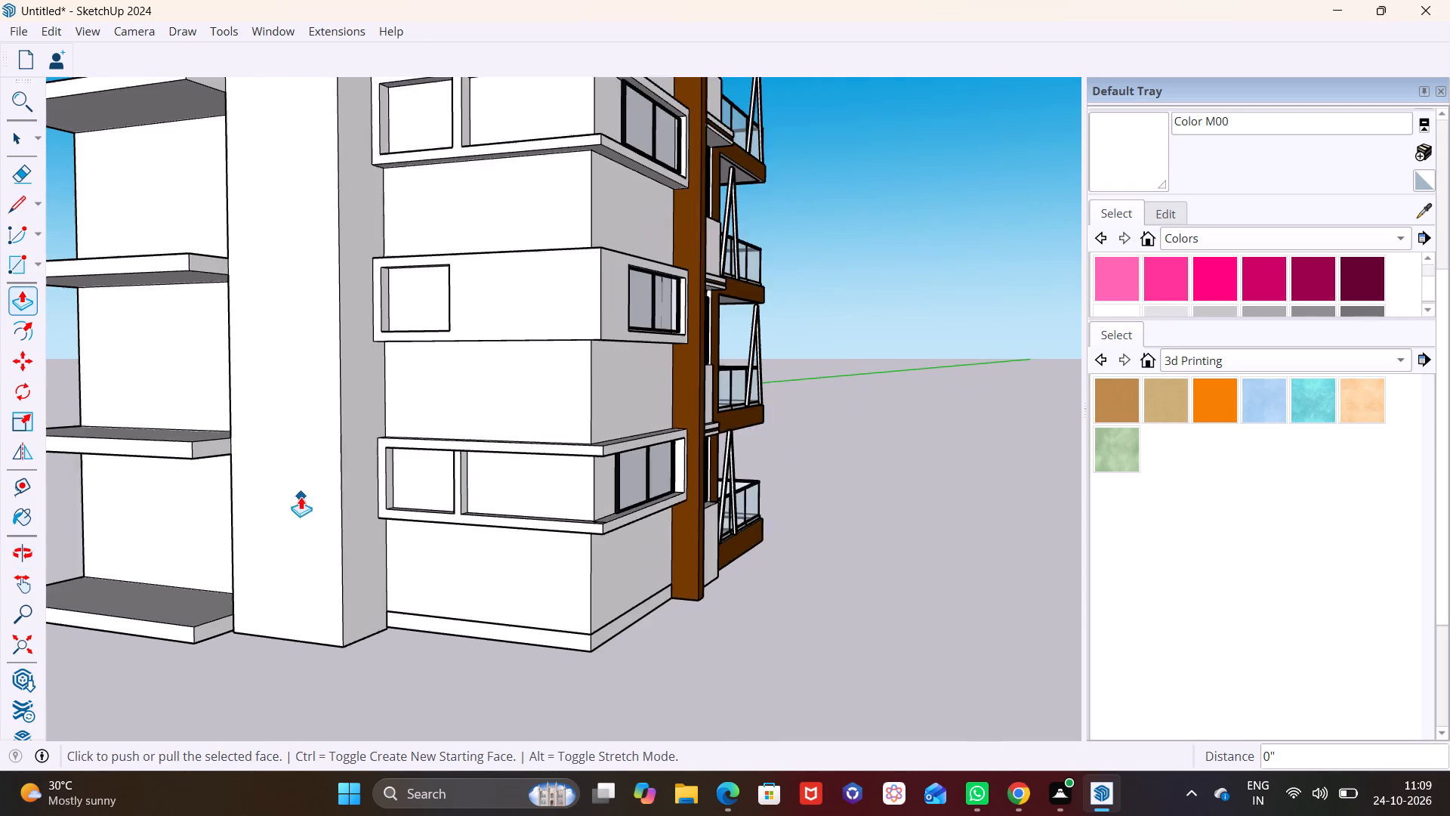
pyautogui.scroll(-5, 301, 496)
pyautogui.moveTo(305, 492); pyautogui.dragTo(433, 617, button='middle')
pyautogui.moveTo(492, 440); pyautogui.dragTo(480, 487, button='middle')
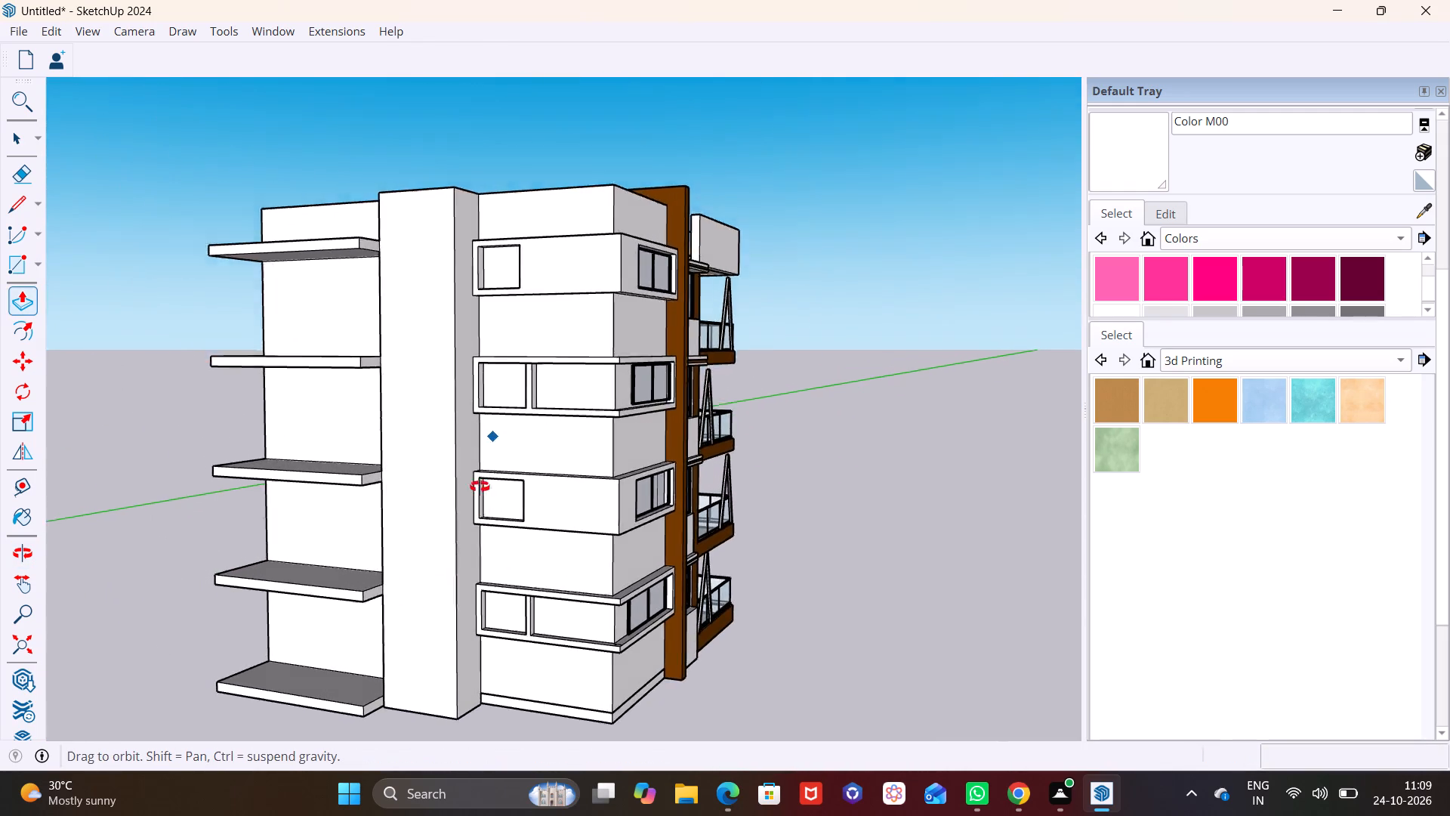
pyautogui.moveTo(480, 487); pyautogui.dragTo(536, 473, button='middle')
pyautogui.scroll(-1, 526, 467)
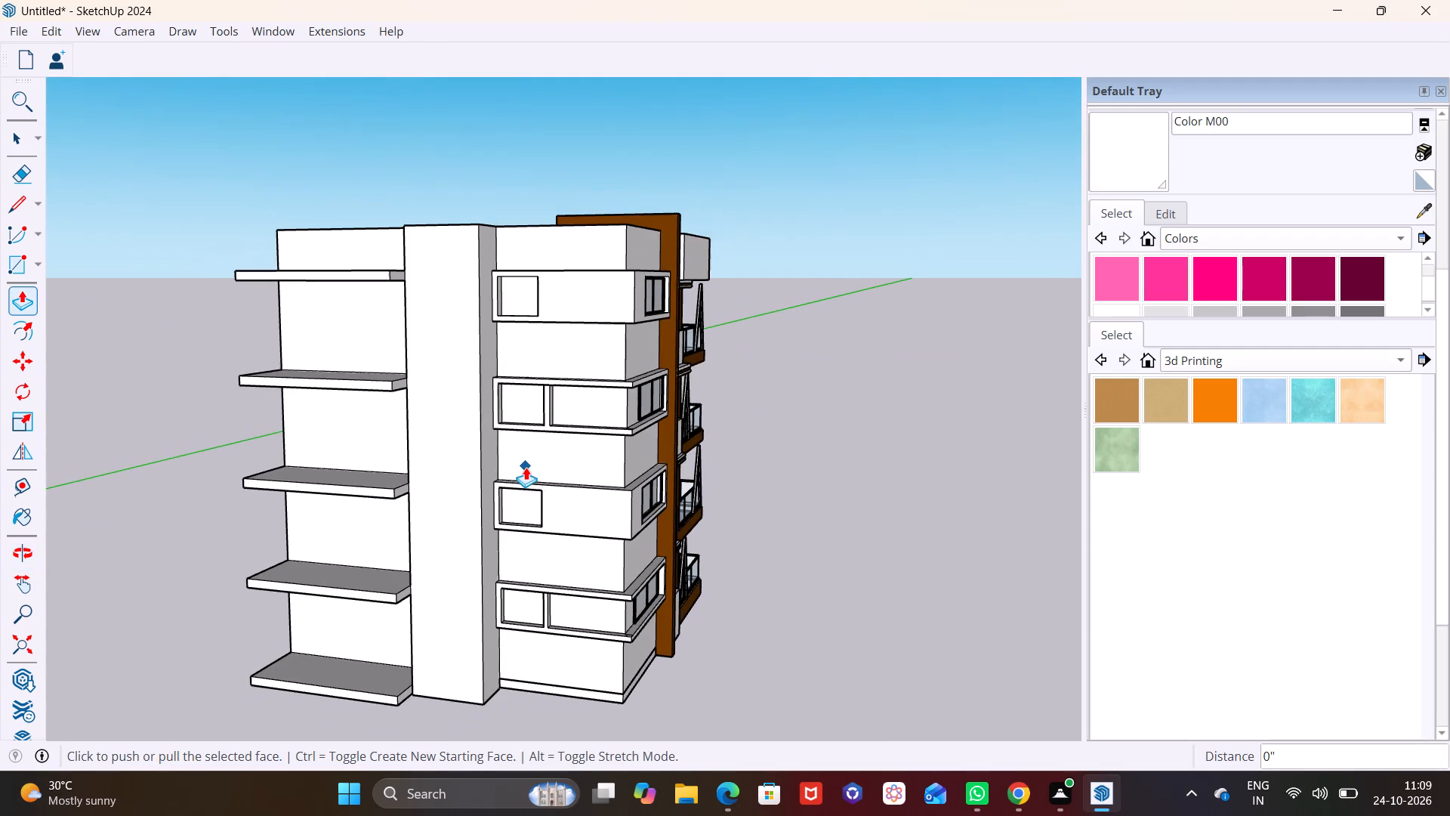
pyautogui.scroll(-1, 526, 467)
pyautogui.scroll(3, 430, 466)
# Offset the outline of the column's front face inward about 10 1/16".
pyautogui.press('space')
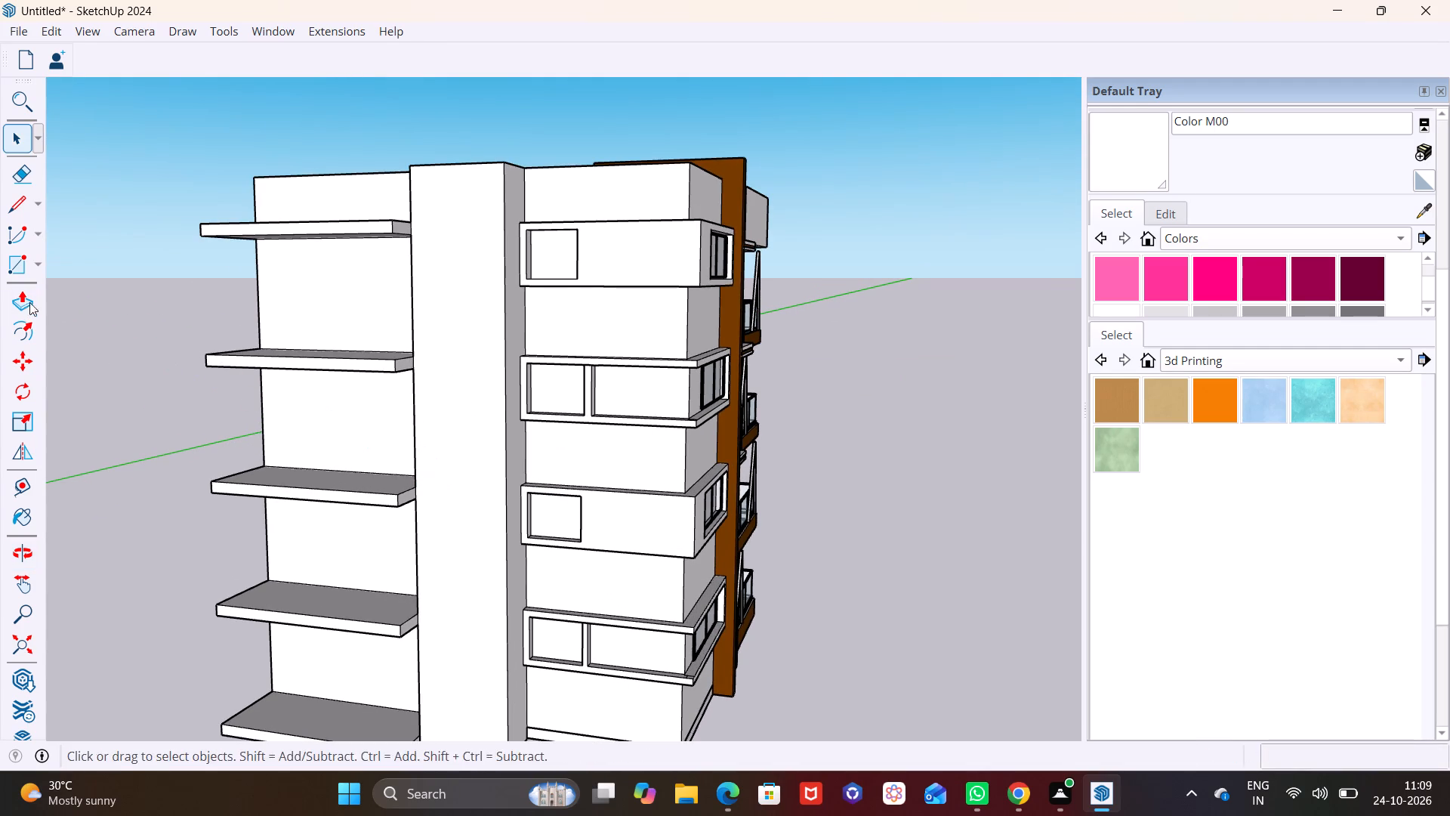
pyautogui.click(461, 439)
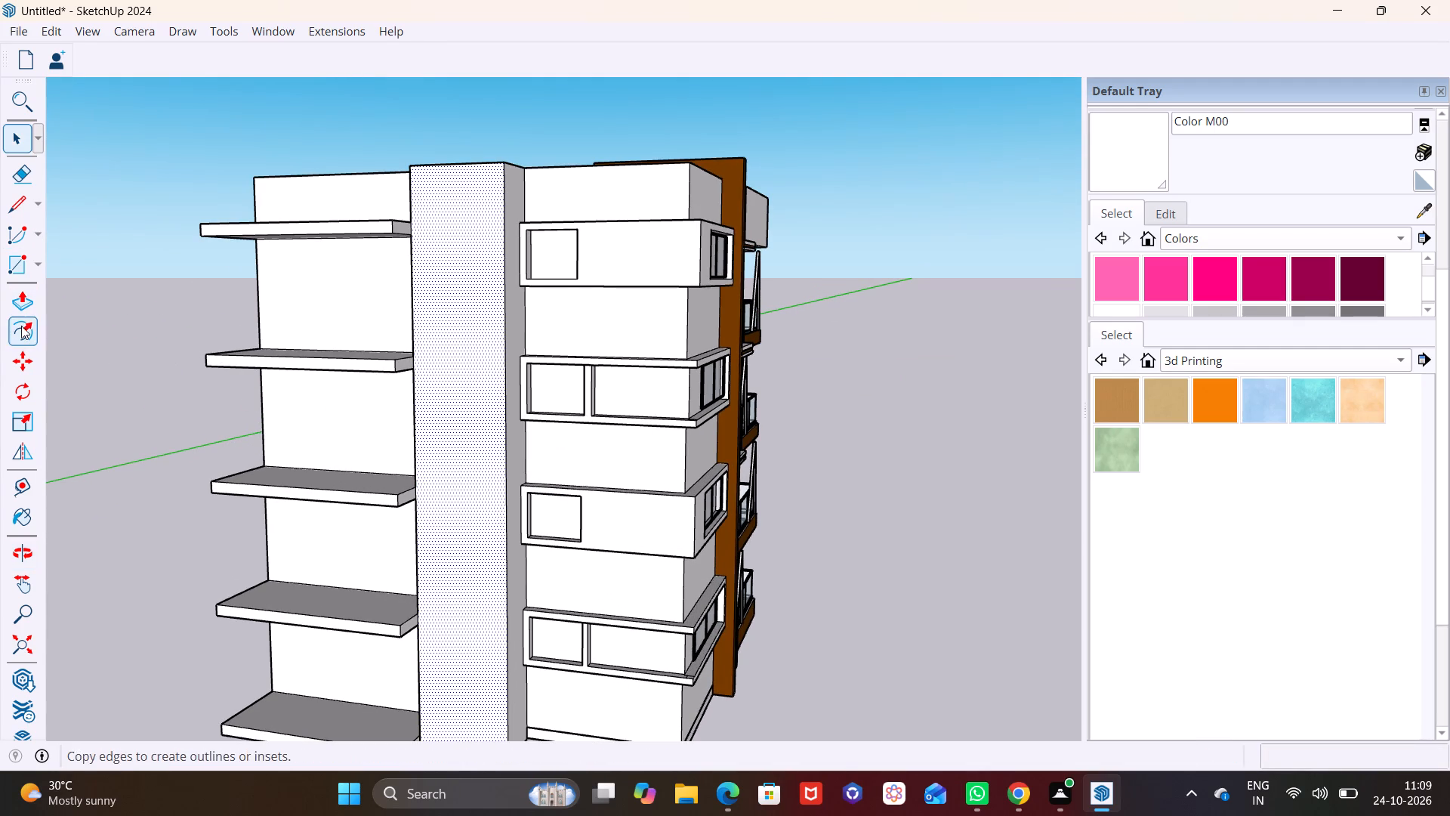
pyautogui.click(23, 330)
pyautogui.click(452, 424)
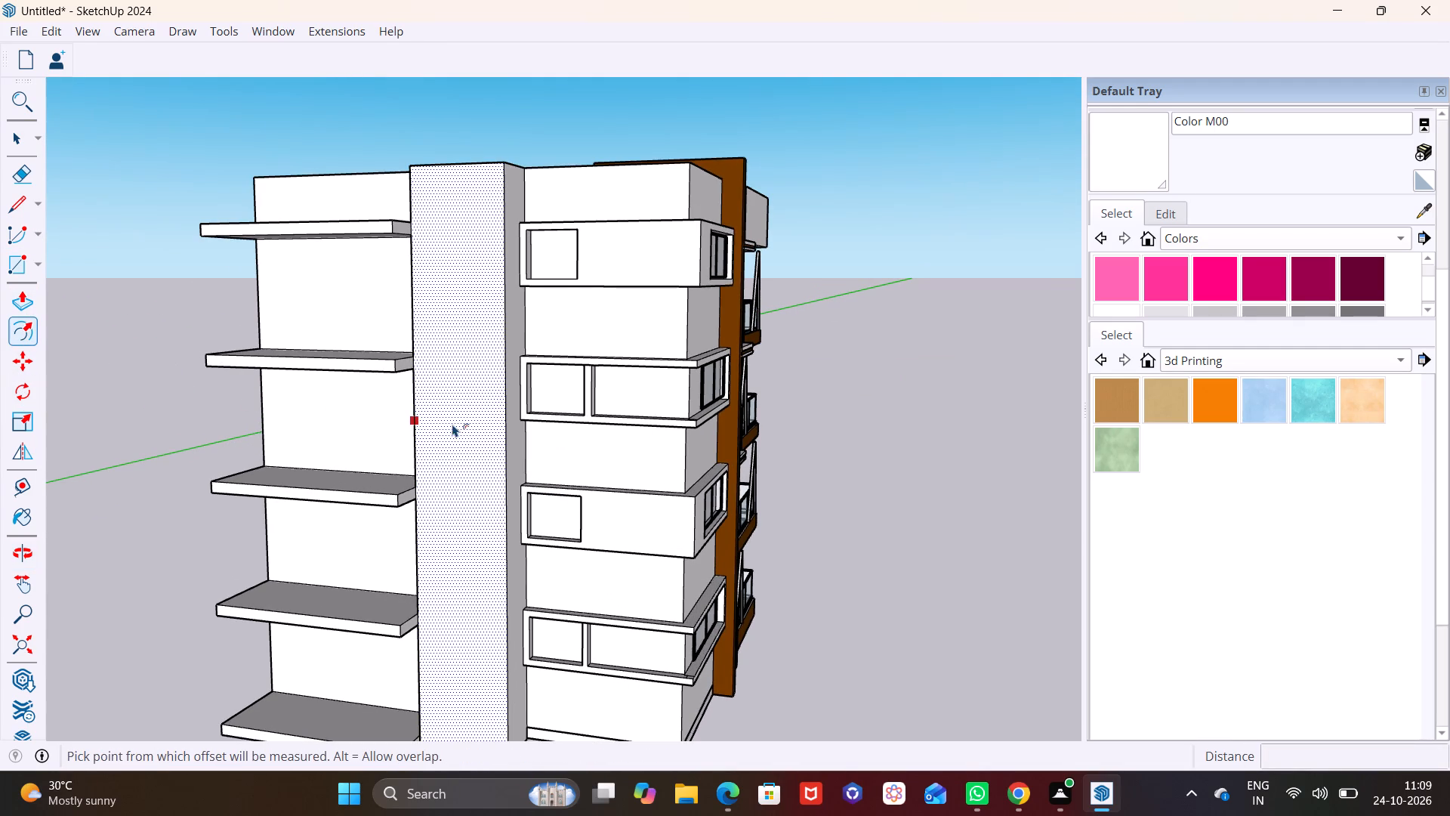
pyautogui.click(424, 475)
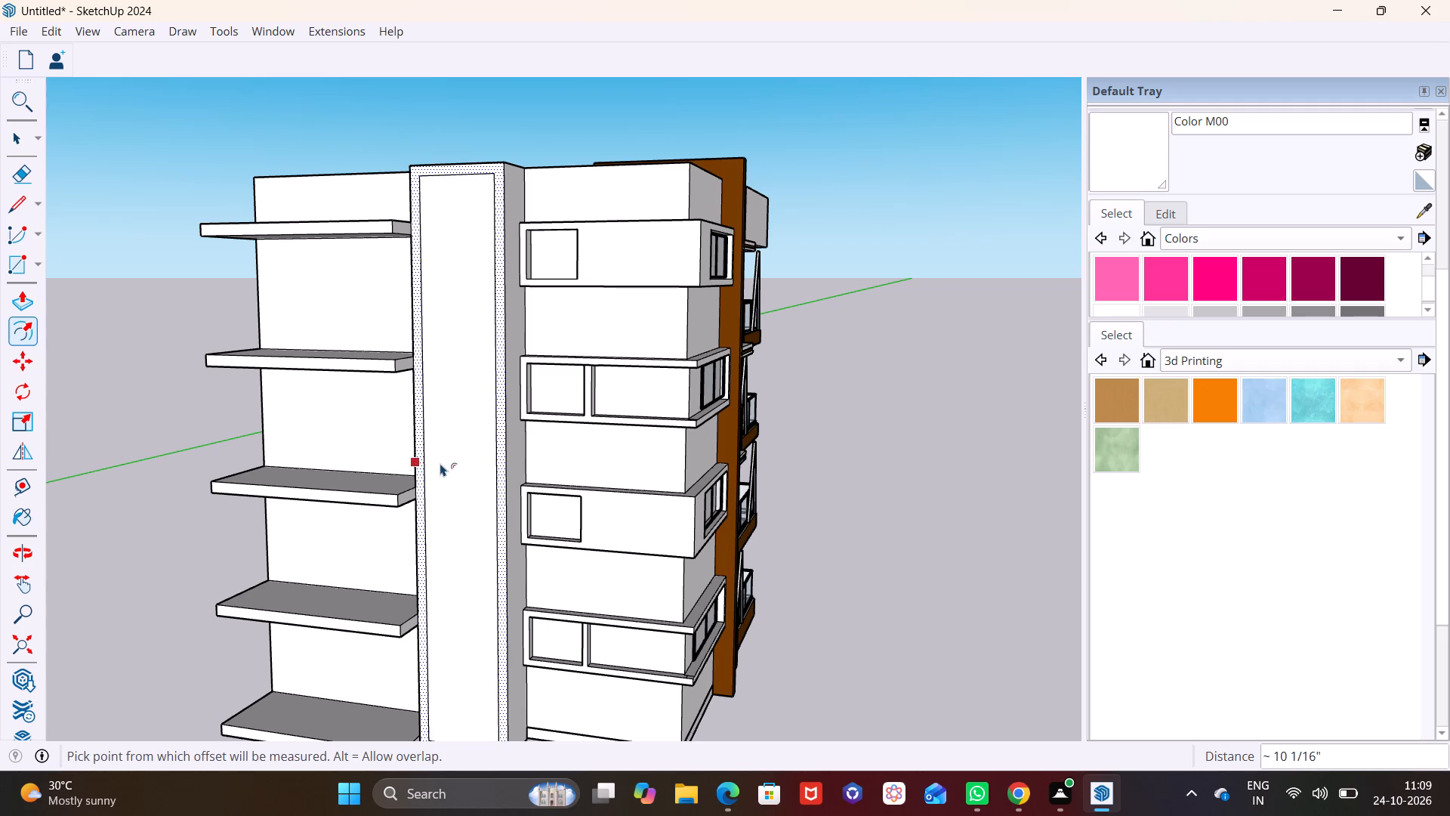
pyautogui.press('space')
# Push/Pull the column's inner front panel inward 1' 5/16" to form a full-height recess.
pyautogui.click(452, 459)
pyautogui.moveTo(453, 459); pyautogui.dragTo(378, 455, button='middle')
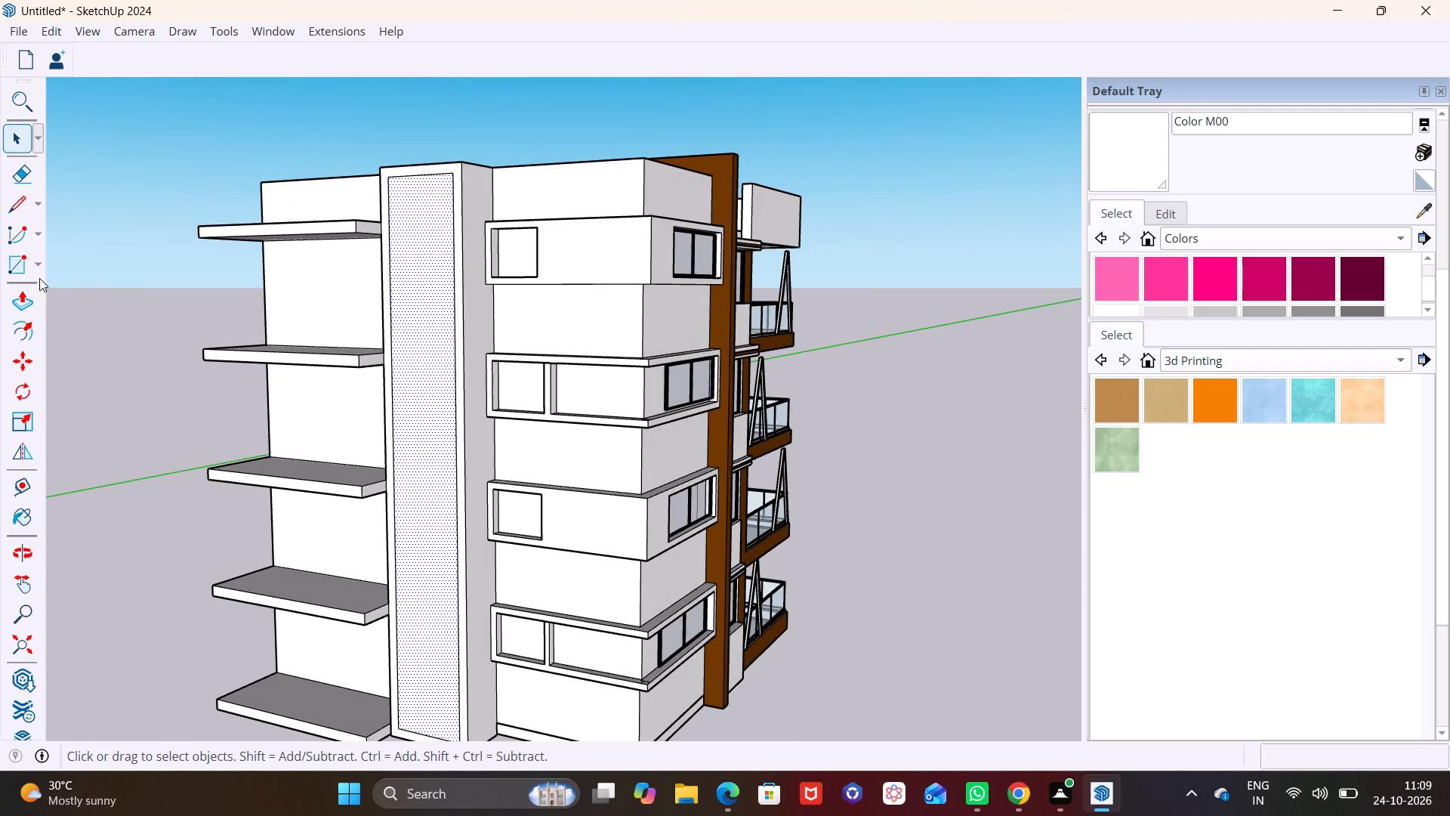
pyautogui.click(25, 299)
pyautogui.click(424, 437)
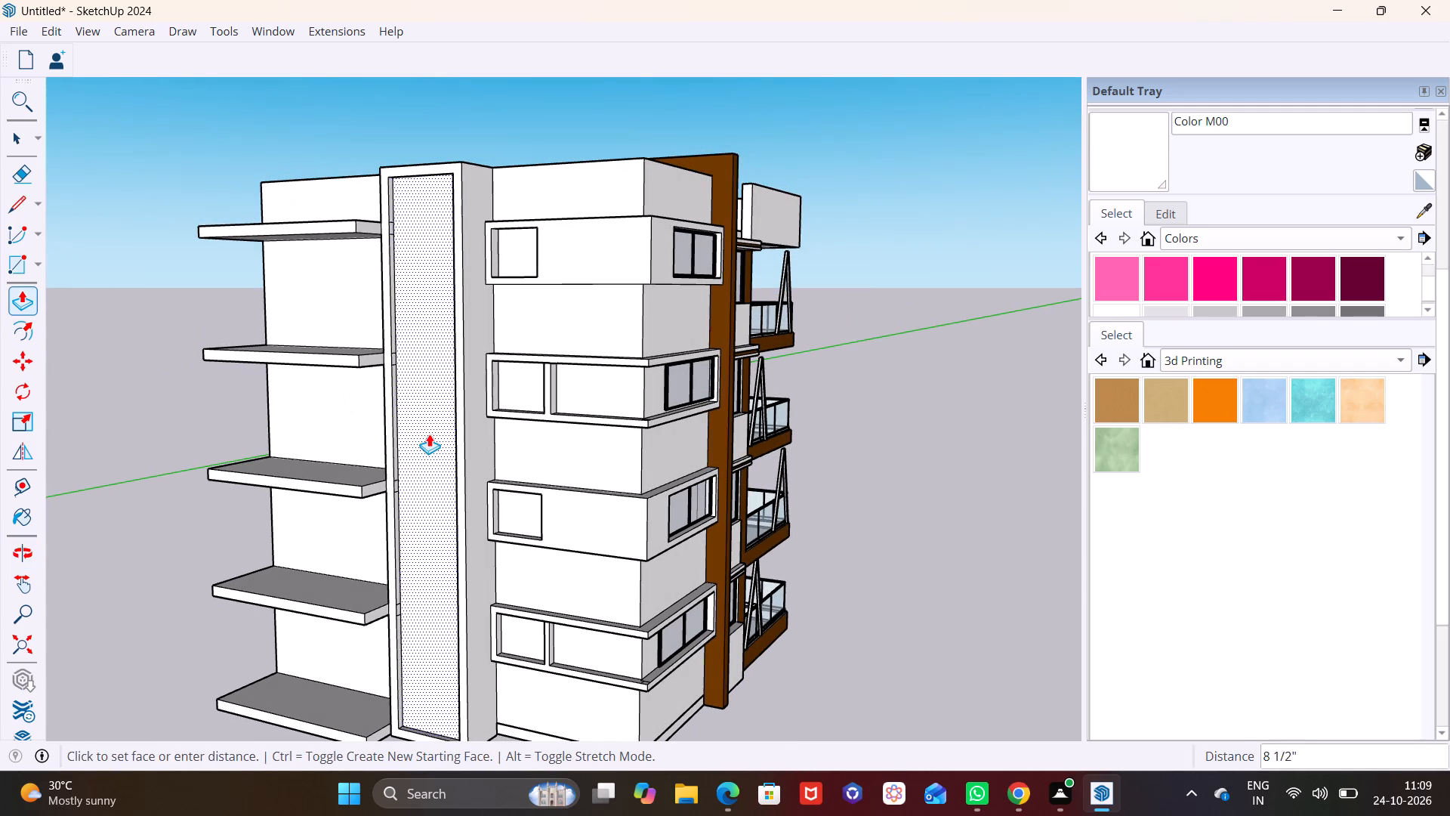
pyautogui.click(431, 434)
pyautogui.scroll(-3, 199, 423)
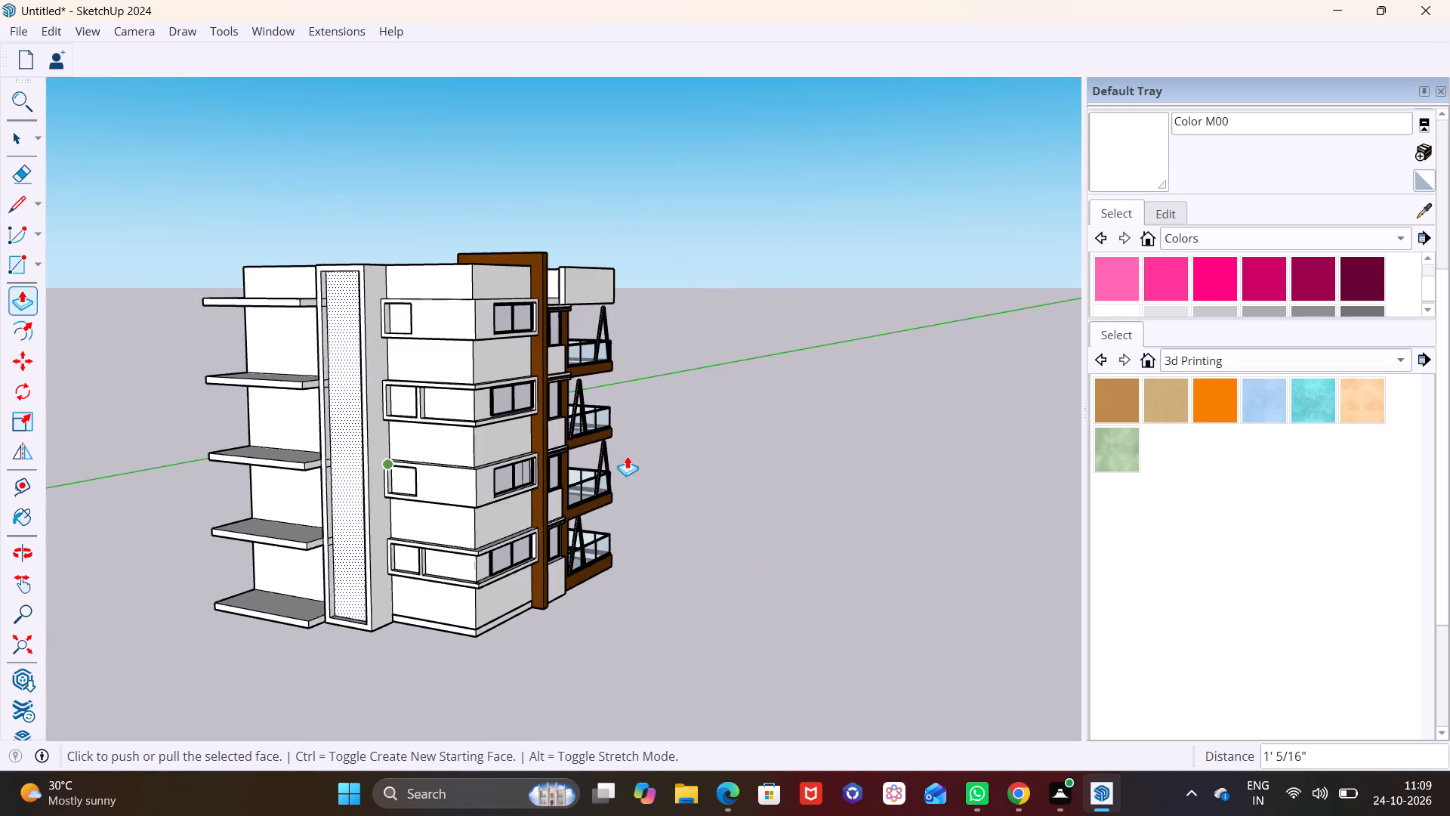
pyautogui.press('space')
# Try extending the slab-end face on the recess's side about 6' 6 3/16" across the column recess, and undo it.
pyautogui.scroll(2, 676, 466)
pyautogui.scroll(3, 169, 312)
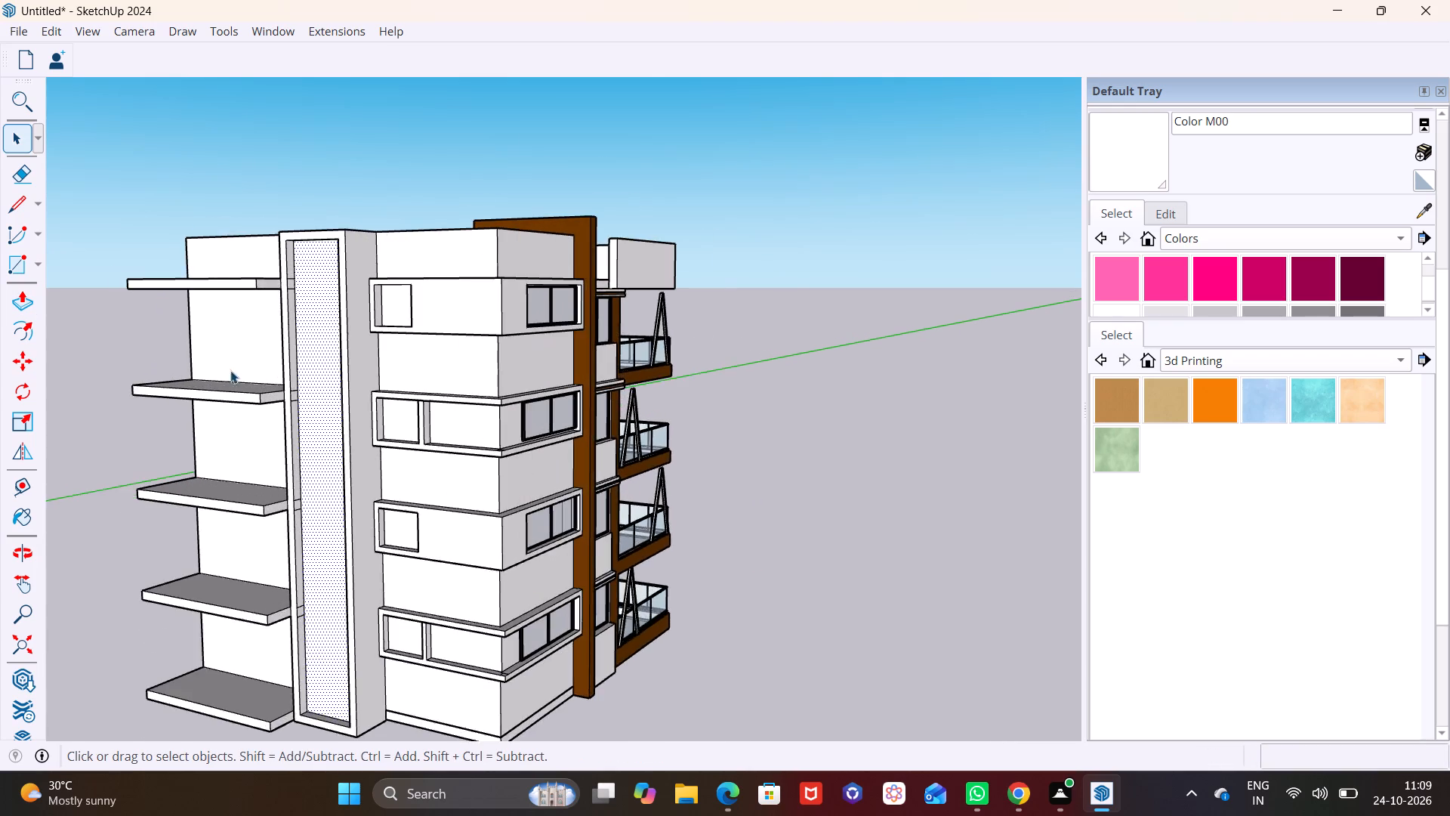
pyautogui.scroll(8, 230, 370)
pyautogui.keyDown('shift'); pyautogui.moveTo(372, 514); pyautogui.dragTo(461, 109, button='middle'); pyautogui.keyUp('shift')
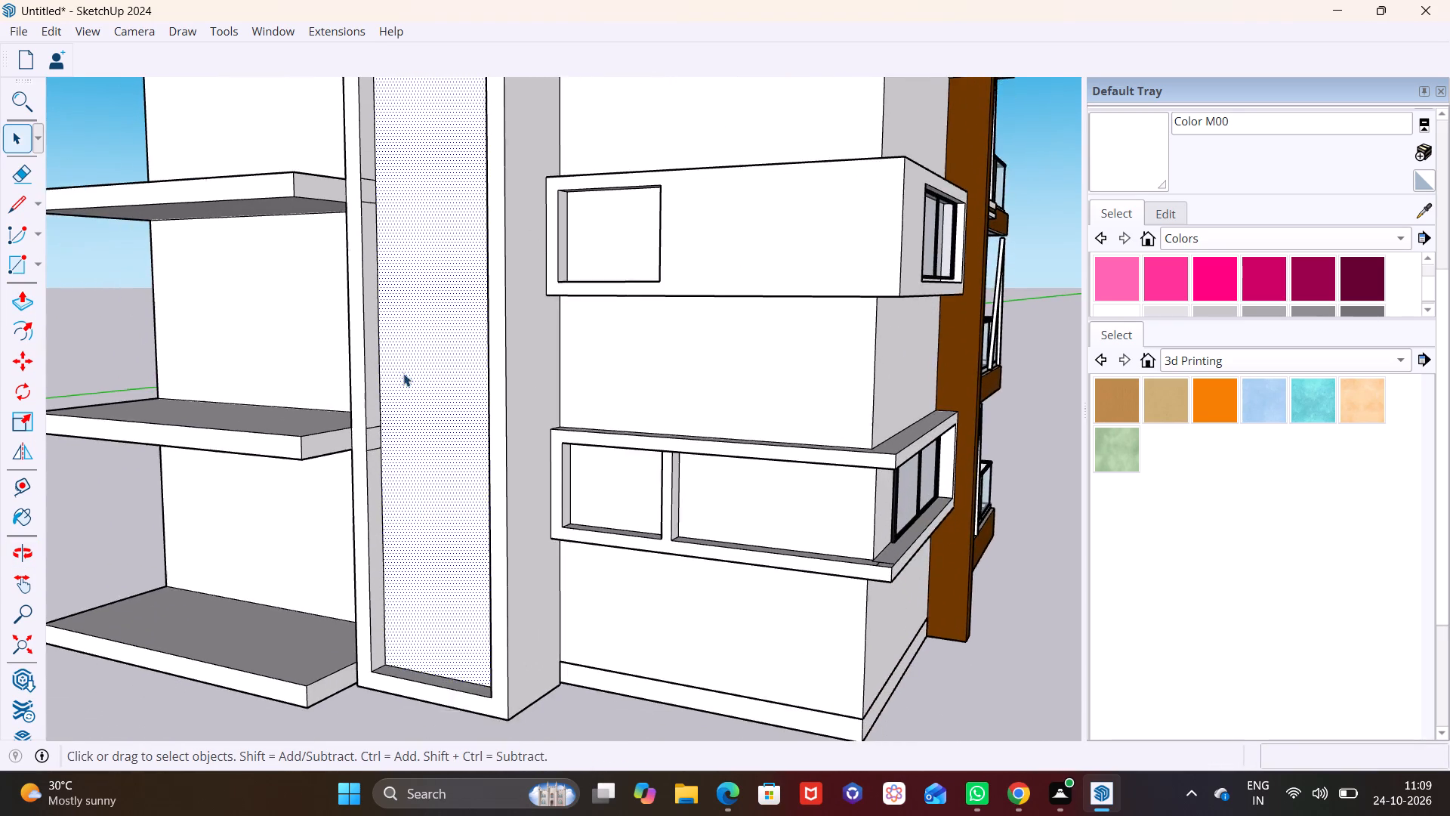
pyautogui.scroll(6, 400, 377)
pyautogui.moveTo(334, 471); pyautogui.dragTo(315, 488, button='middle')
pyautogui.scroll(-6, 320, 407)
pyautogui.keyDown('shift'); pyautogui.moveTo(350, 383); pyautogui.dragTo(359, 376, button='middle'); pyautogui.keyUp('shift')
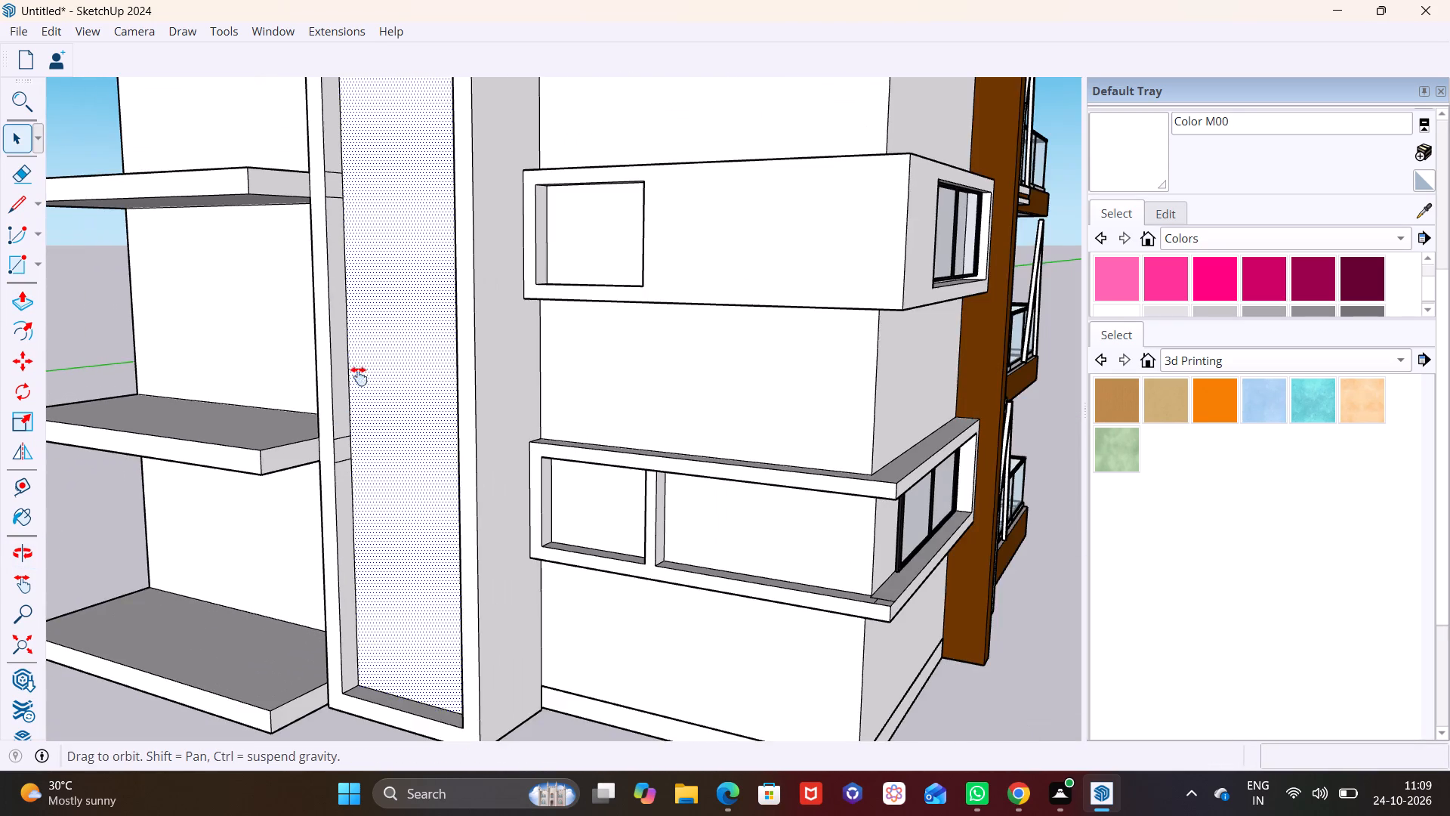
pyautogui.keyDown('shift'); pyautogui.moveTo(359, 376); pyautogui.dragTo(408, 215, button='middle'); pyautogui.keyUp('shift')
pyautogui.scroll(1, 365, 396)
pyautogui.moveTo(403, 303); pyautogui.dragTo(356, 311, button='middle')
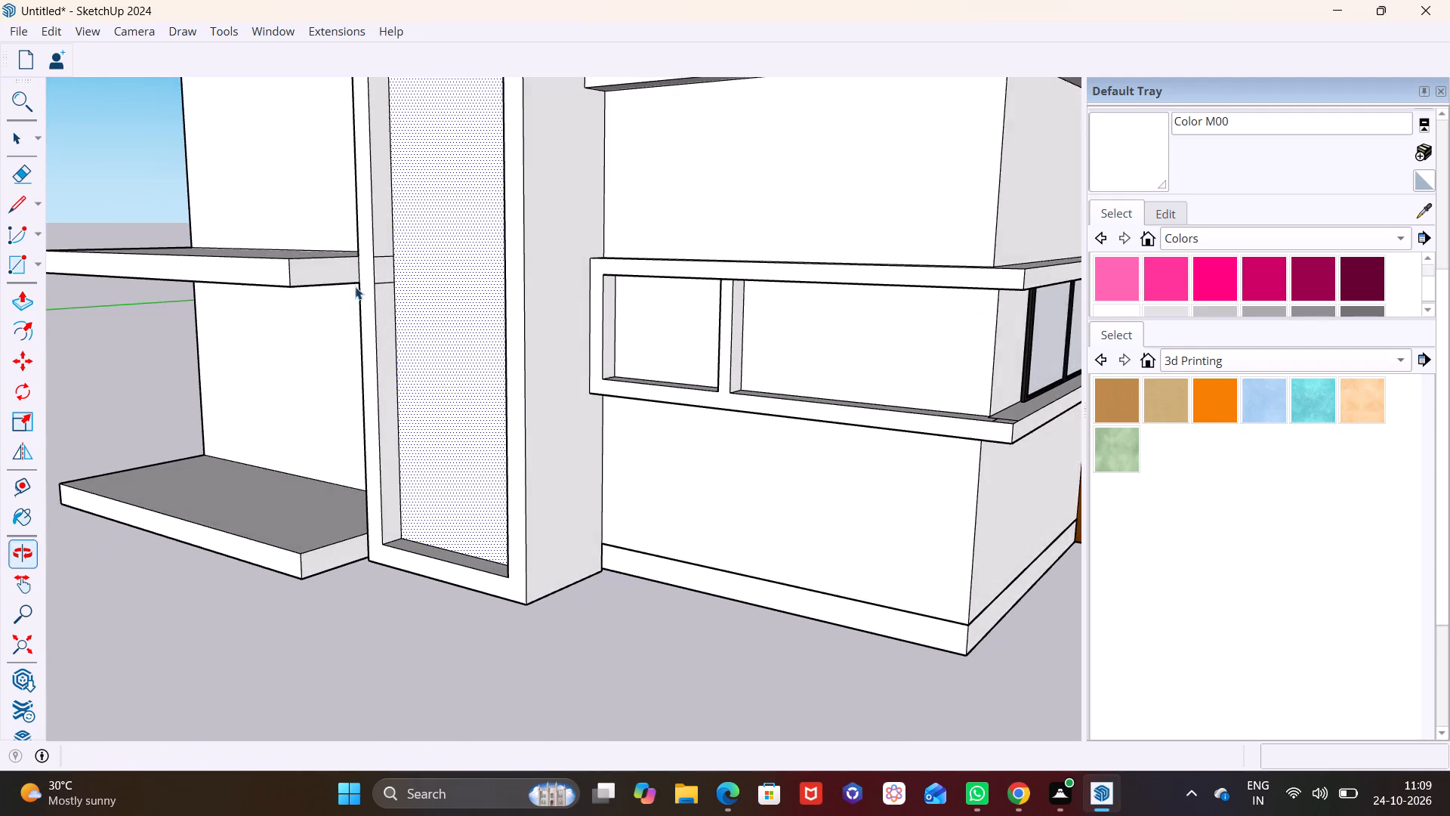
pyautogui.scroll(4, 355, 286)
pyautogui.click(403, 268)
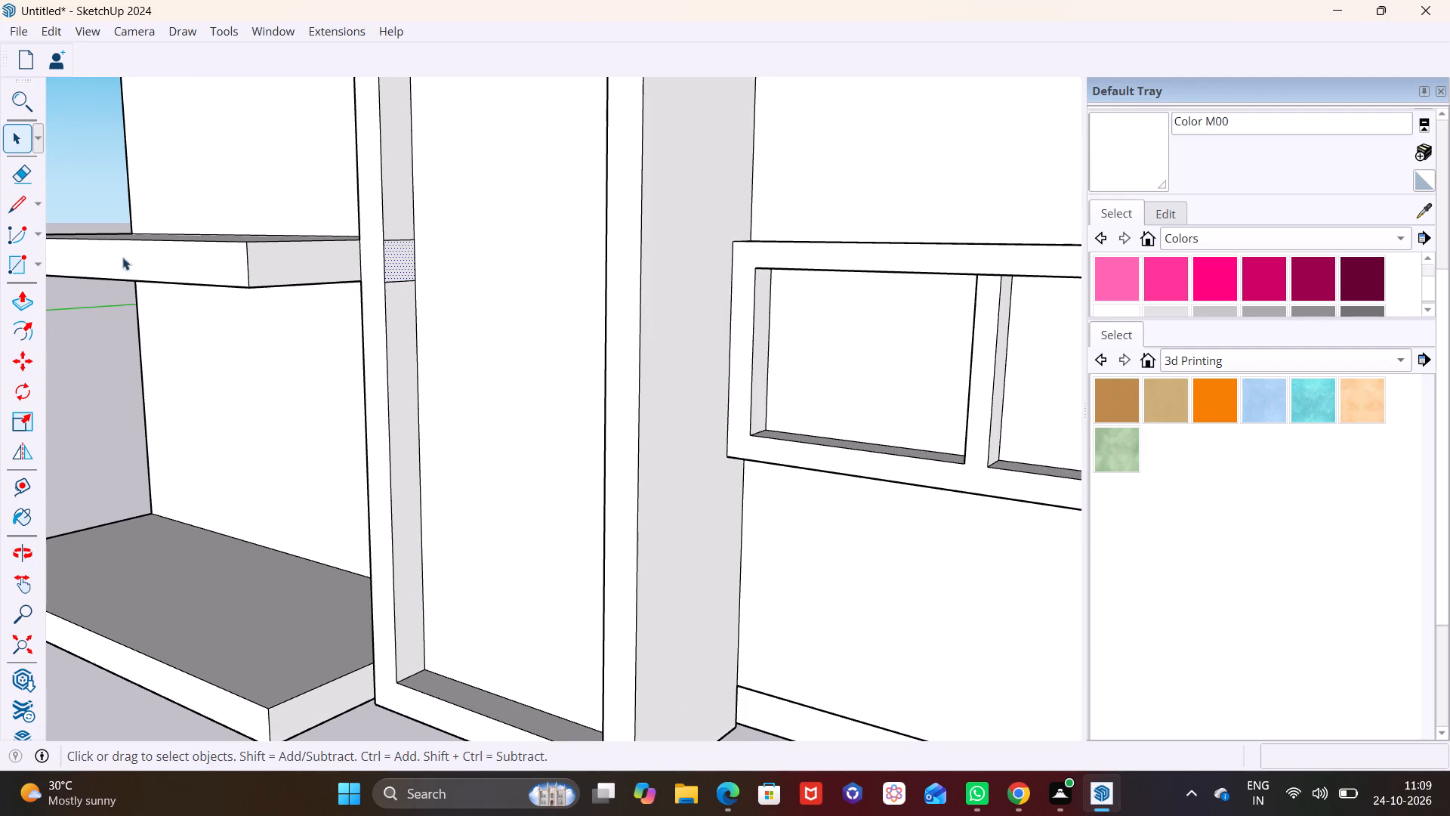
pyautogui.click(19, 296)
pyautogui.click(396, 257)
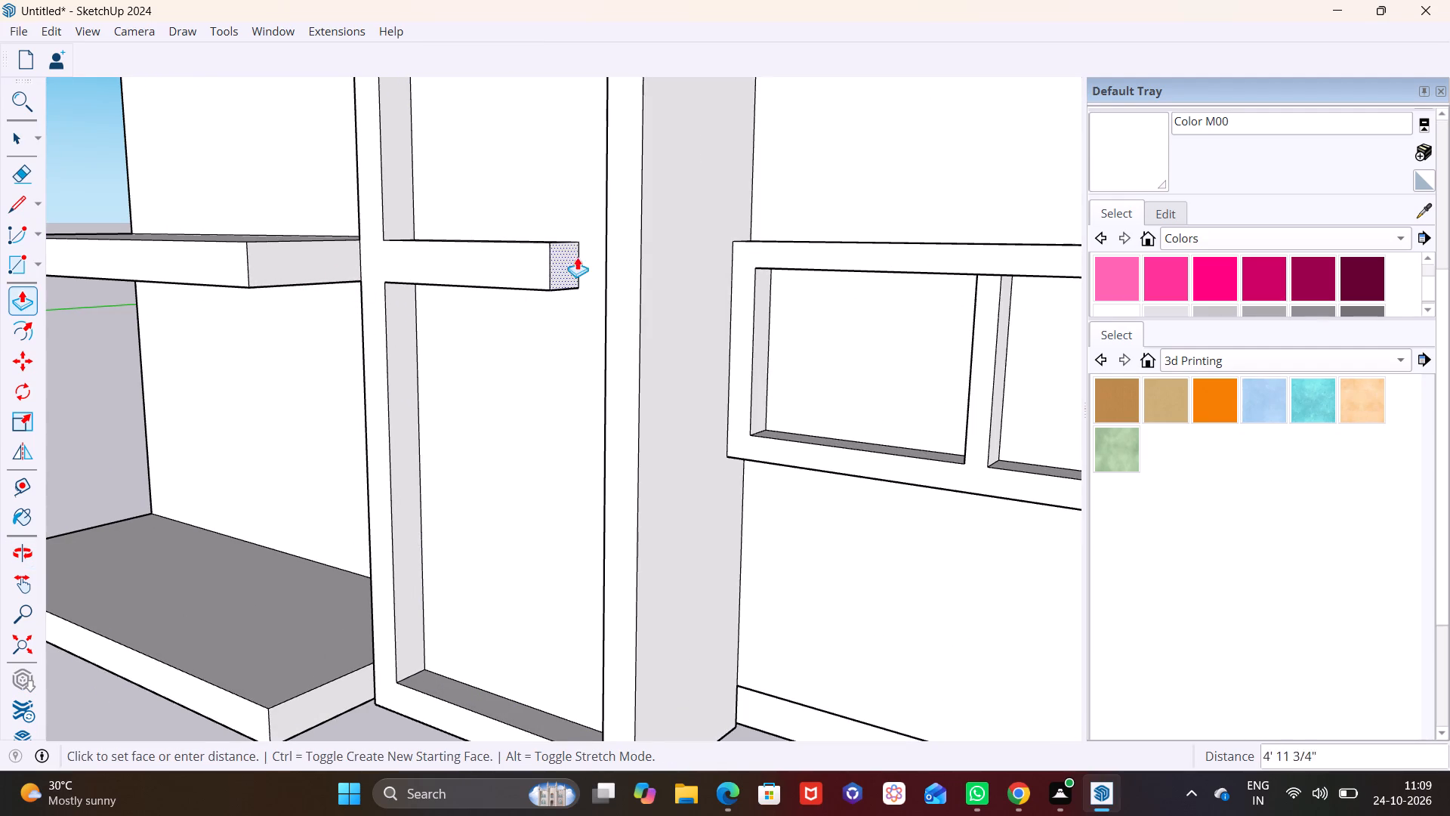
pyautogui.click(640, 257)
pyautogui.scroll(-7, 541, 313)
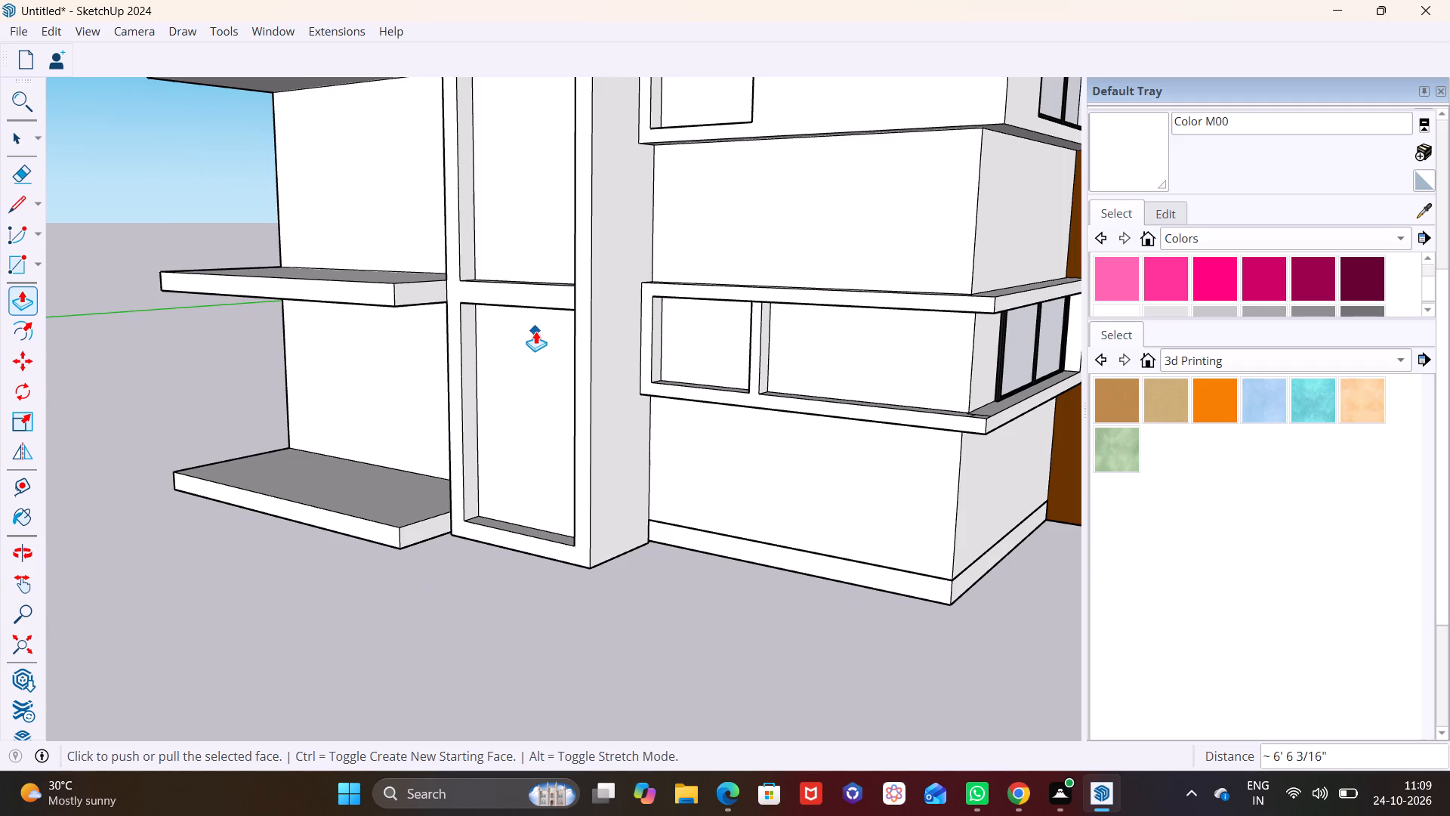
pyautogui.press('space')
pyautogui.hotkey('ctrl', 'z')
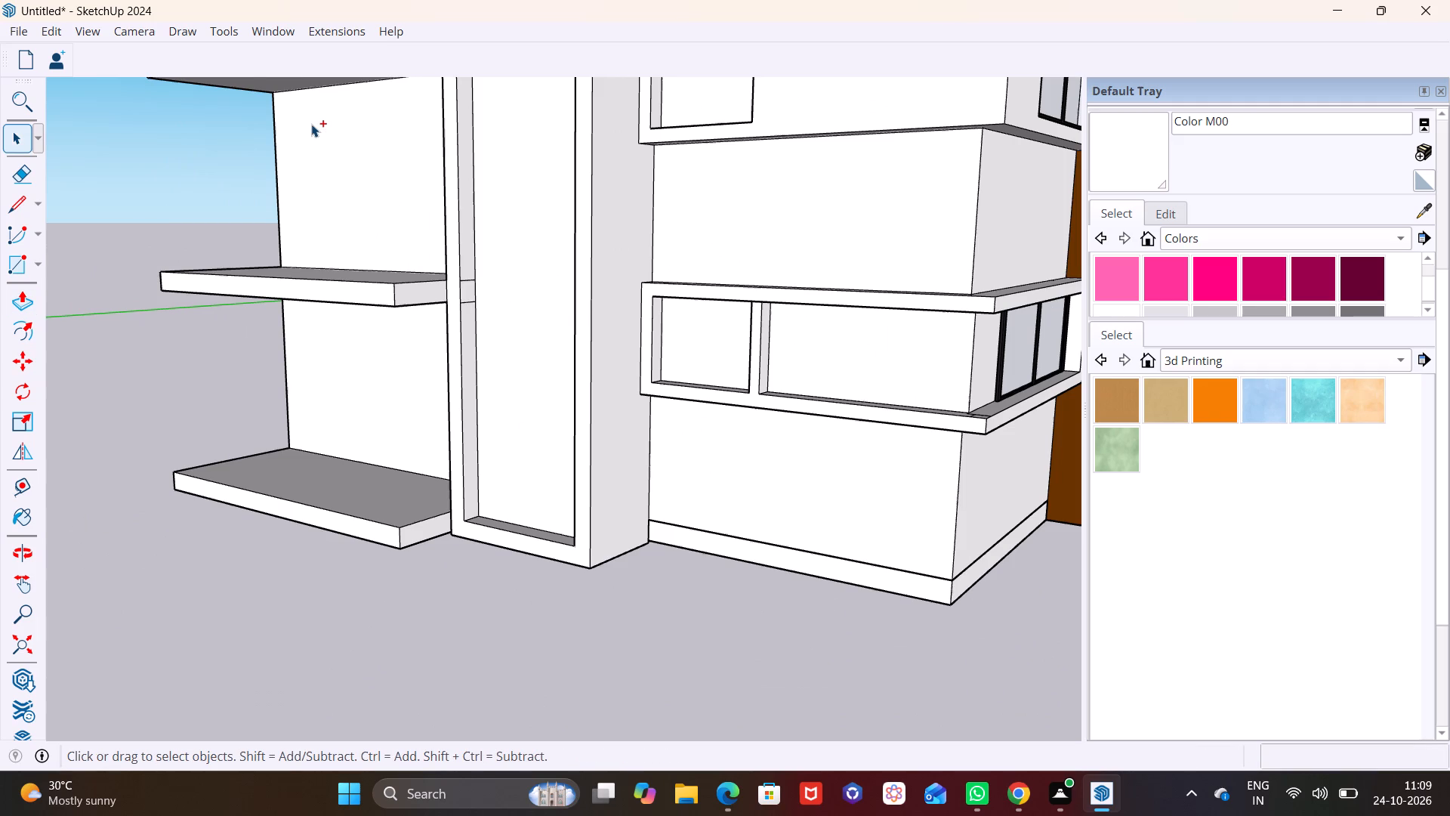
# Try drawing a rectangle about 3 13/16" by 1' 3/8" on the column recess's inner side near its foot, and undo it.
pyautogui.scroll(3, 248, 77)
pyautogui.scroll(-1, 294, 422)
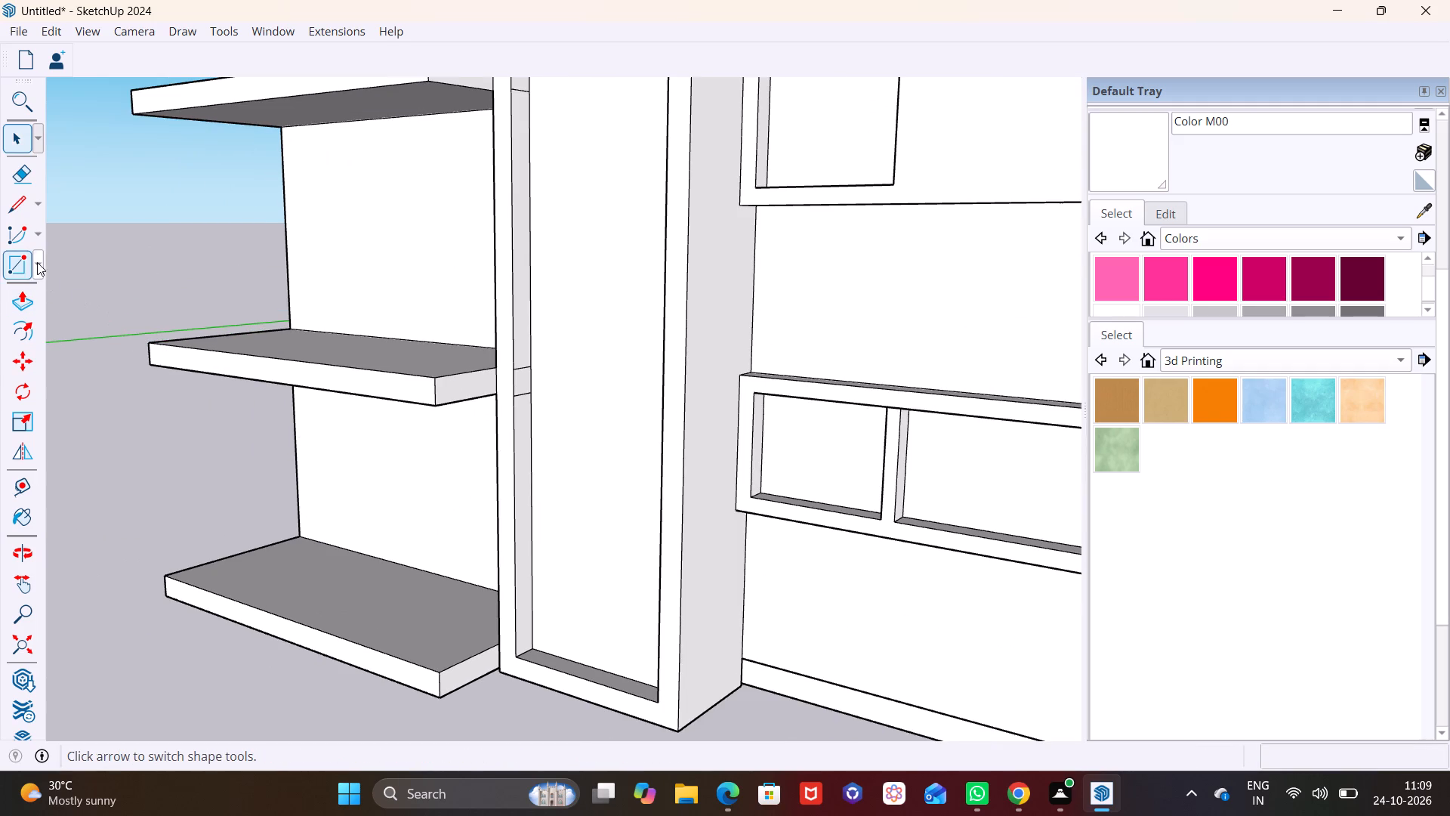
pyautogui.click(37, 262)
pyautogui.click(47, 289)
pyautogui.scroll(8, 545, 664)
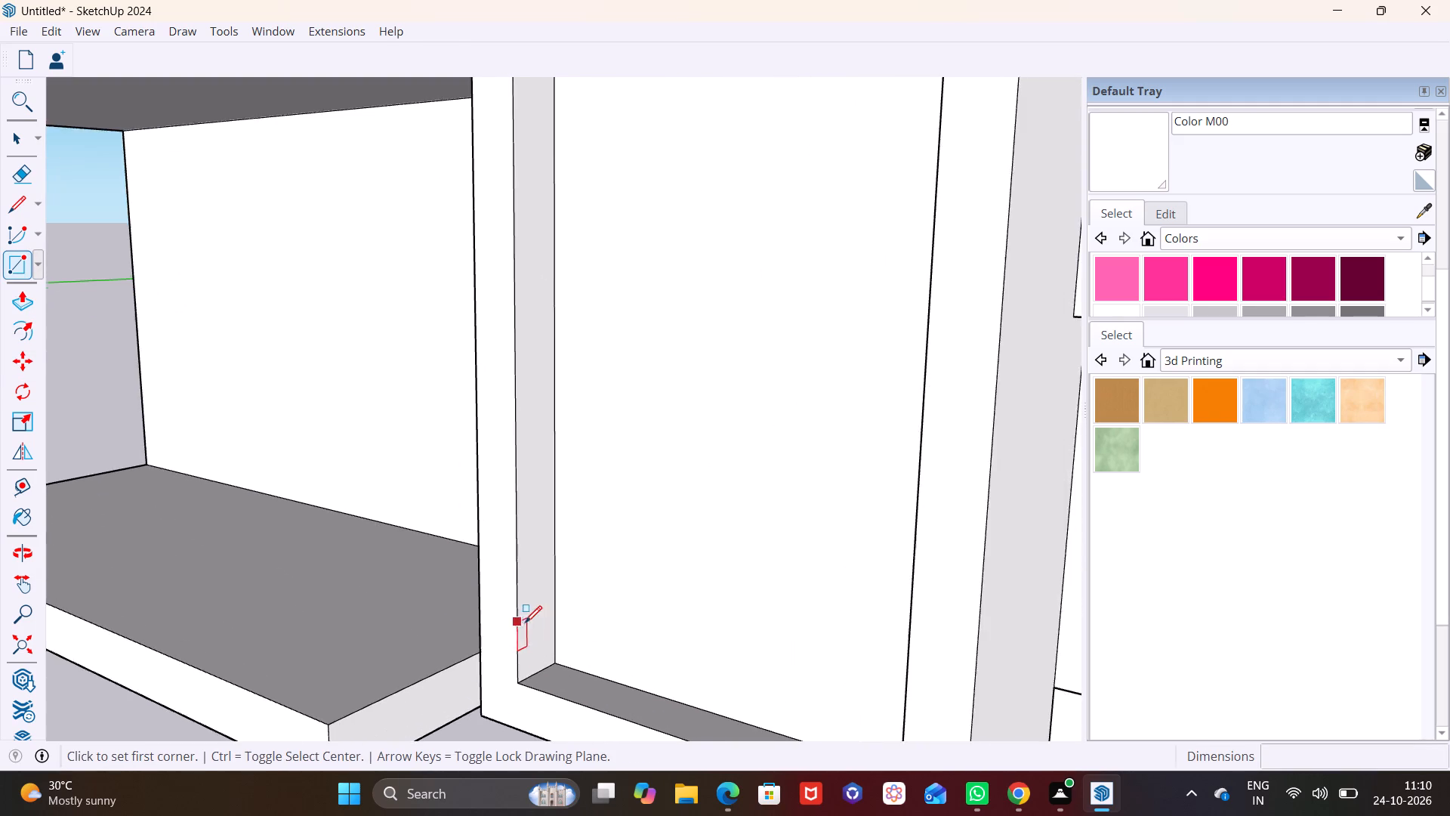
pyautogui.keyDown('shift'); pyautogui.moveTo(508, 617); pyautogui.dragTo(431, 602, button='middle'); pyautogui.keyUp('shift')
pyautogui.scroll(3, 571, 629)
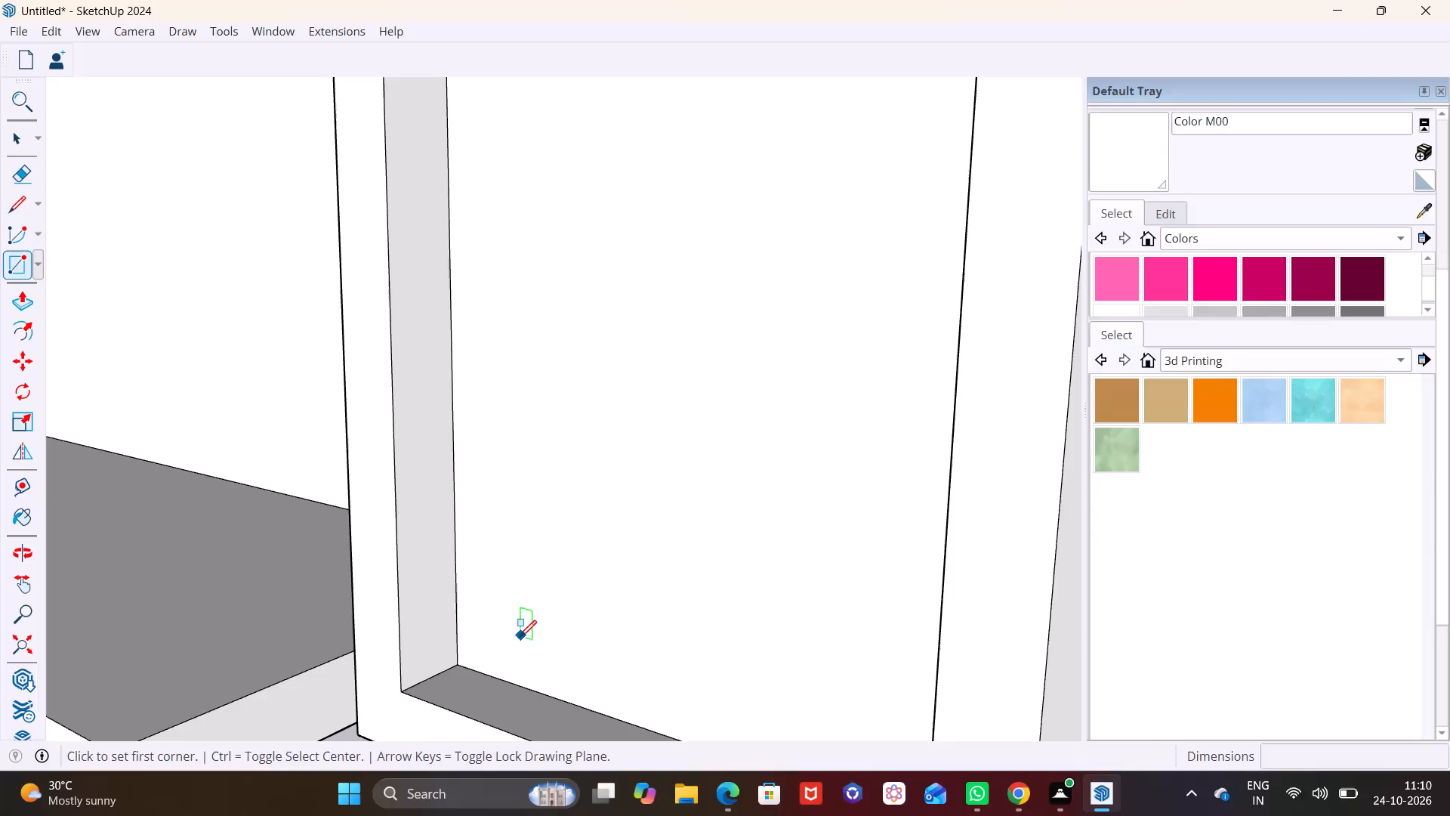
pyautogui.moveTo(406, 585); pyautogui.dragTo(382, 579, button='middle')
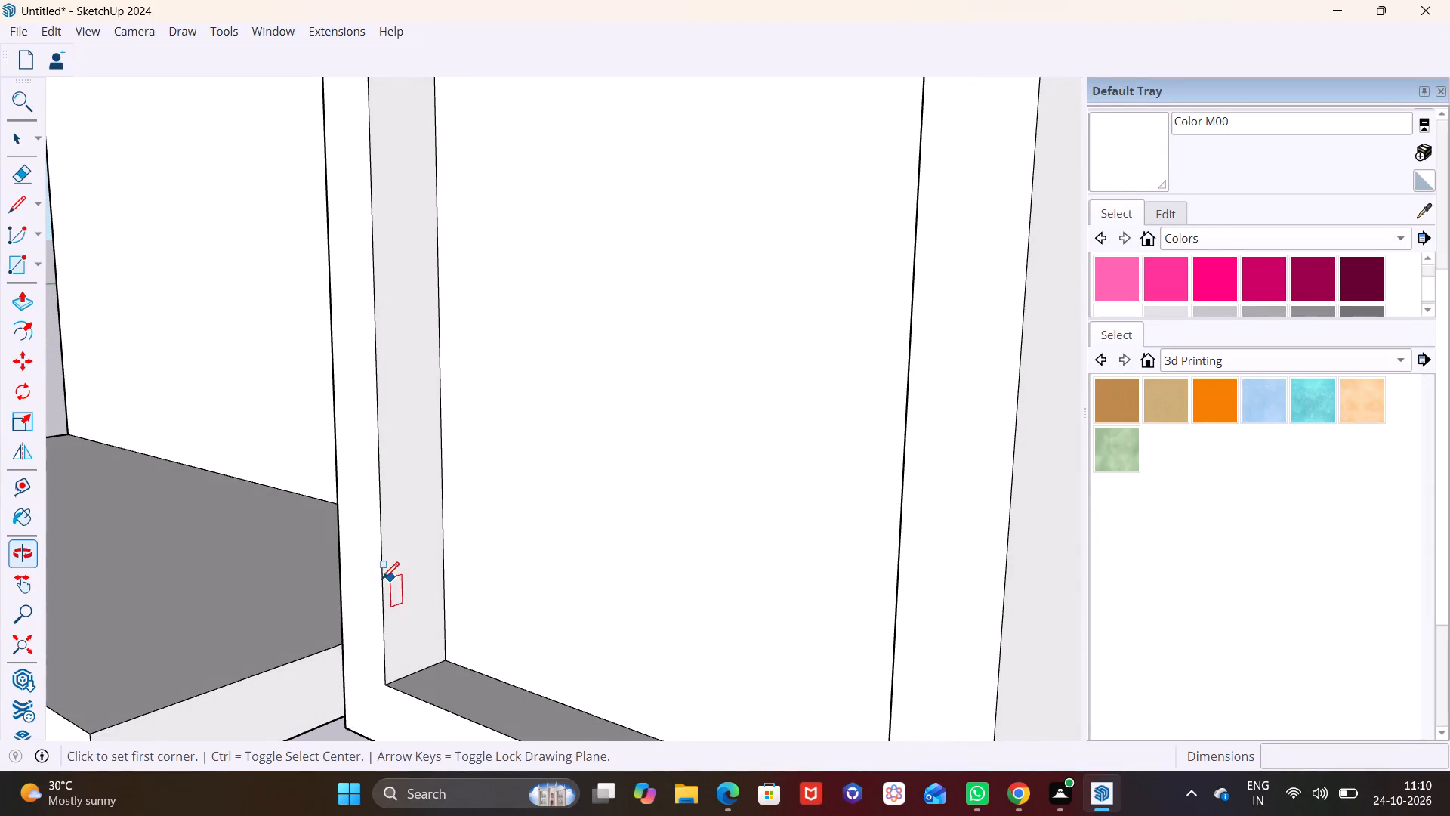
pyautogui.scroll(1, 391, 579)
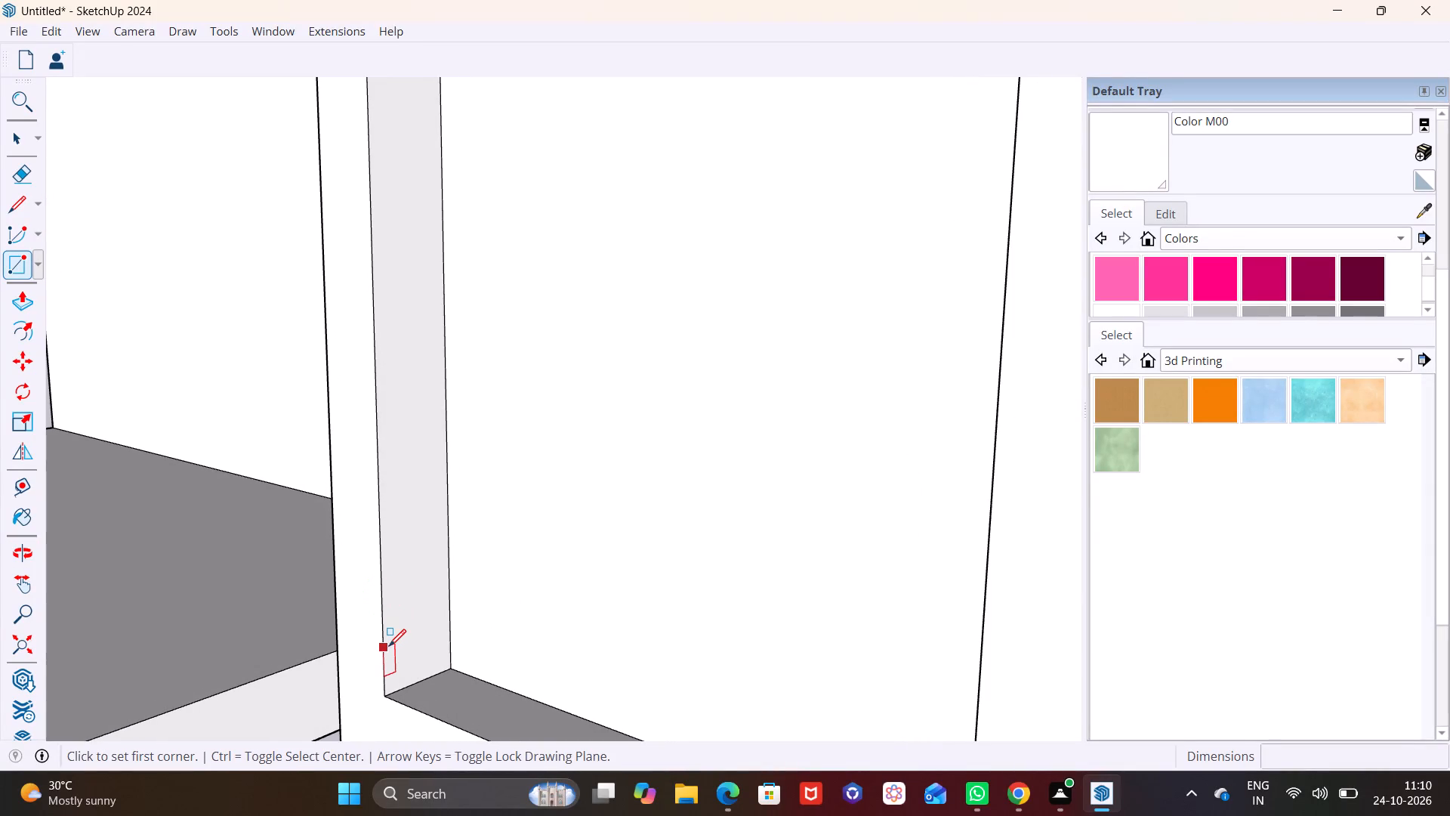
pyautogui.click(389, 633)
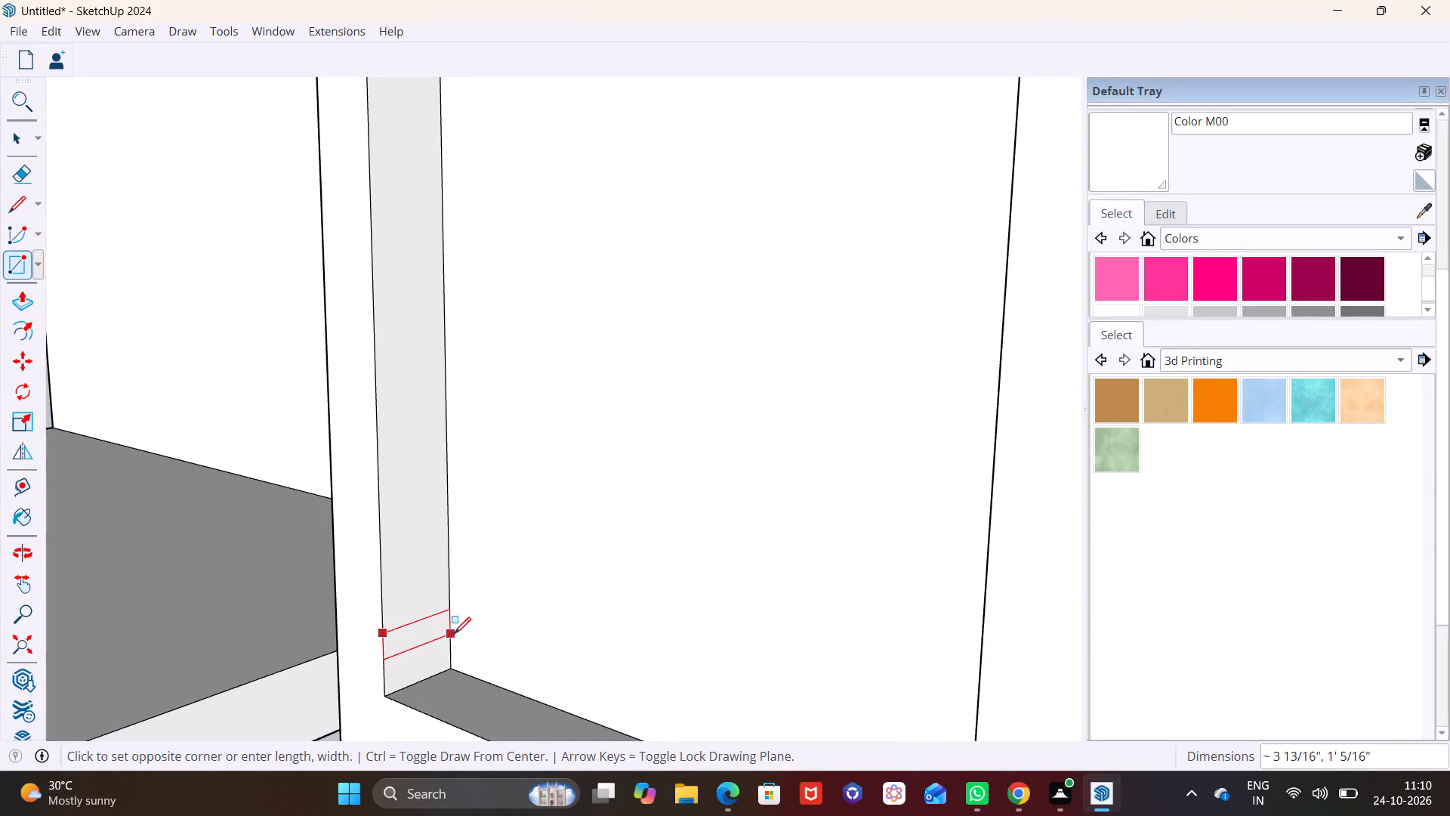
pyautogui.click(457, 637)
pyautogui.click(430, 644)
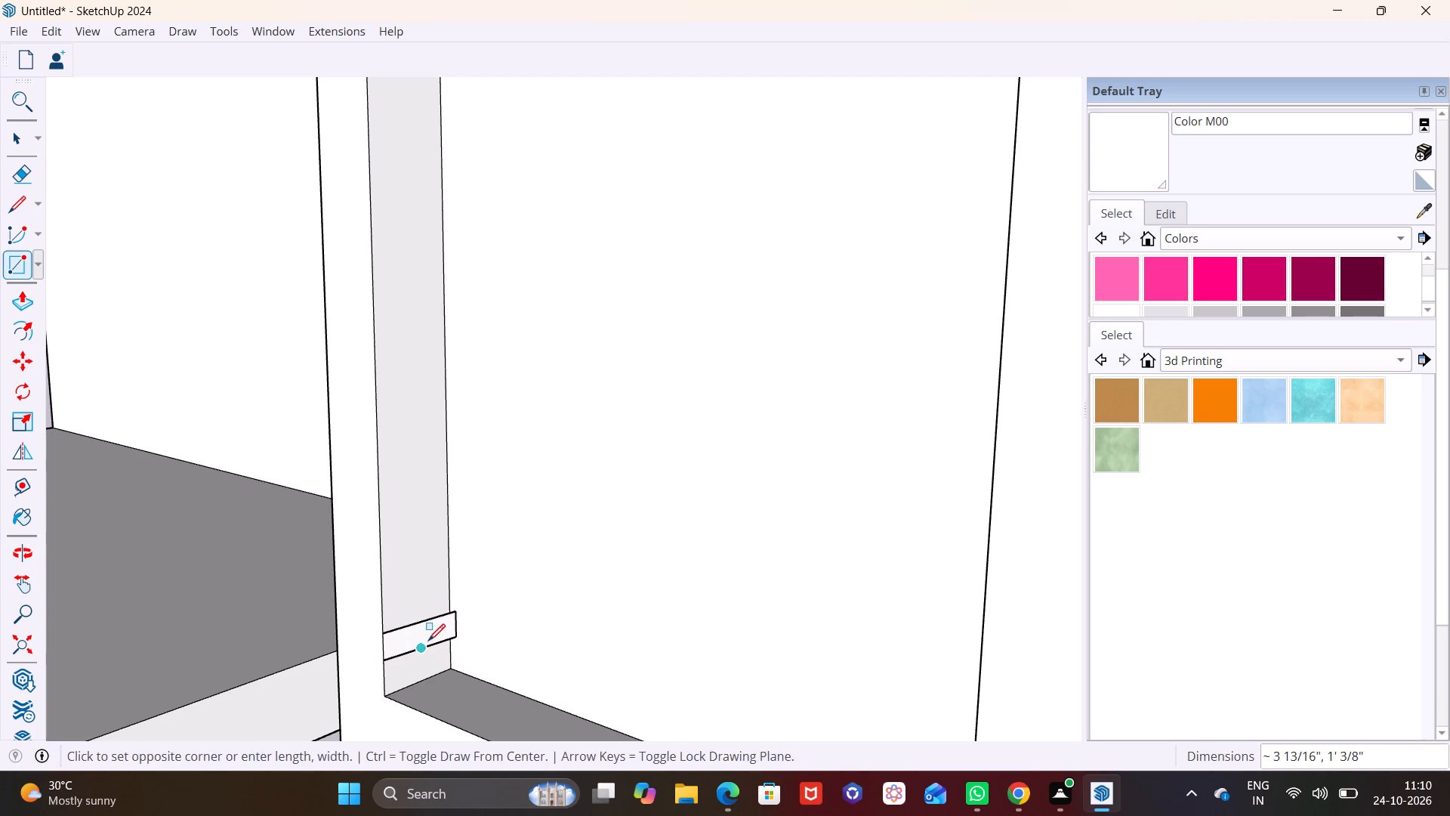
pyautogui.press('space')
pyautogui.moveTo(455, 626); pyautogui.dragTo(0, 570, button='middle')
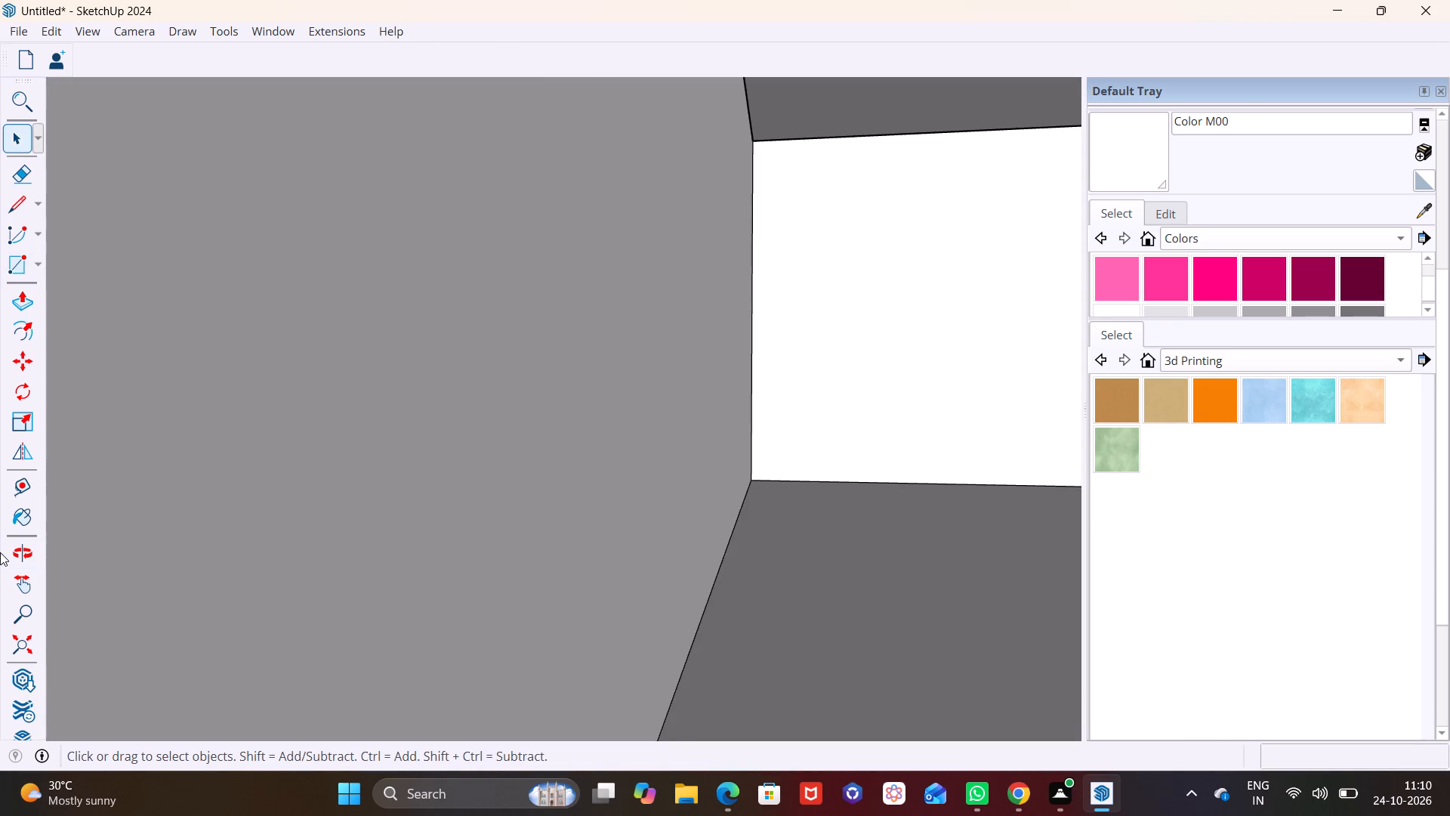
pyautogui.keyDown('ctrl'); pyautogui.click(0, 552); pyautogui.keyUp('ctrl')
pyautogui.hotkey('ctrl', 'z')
# Draw a rectangle about 3" high and 10" deep on the recess's inner side, from its back edge just above the recess floor.
pyautogui.keyDown('ctrl'); pyautogui.moveTo(9, 540); pyautogui.dragTo(157, 459); pyautogui.keyUp('ctrl')
pyautogui.scroll(-20, 16, 535)
pyautogui.scroll(-16, 16, 535)
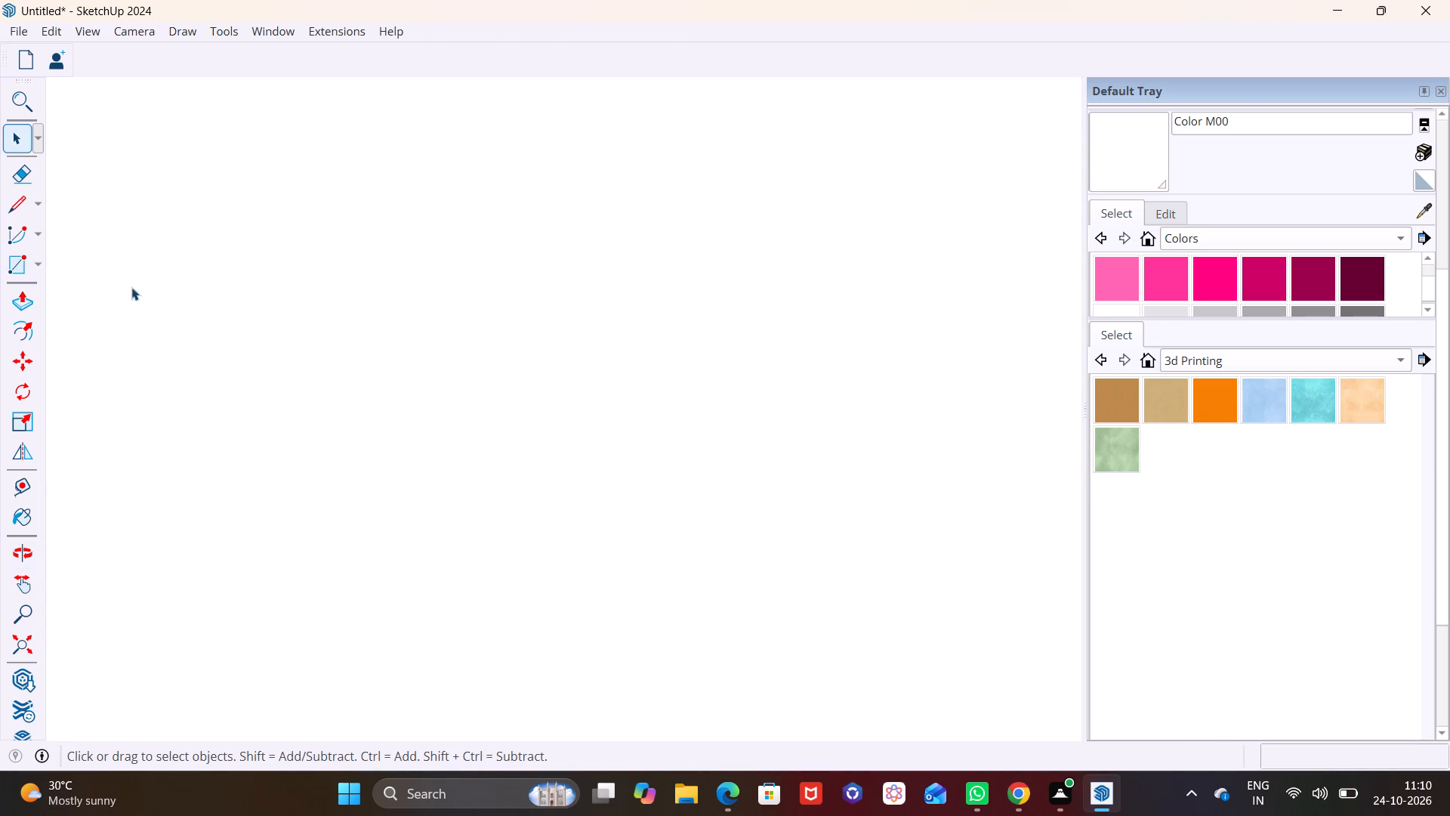
pyautogui.scroll(-20, 131, 287)
pyautogui.scroll(-20, 131, 287)
pyautogui.scroll(-1, 131, 287)
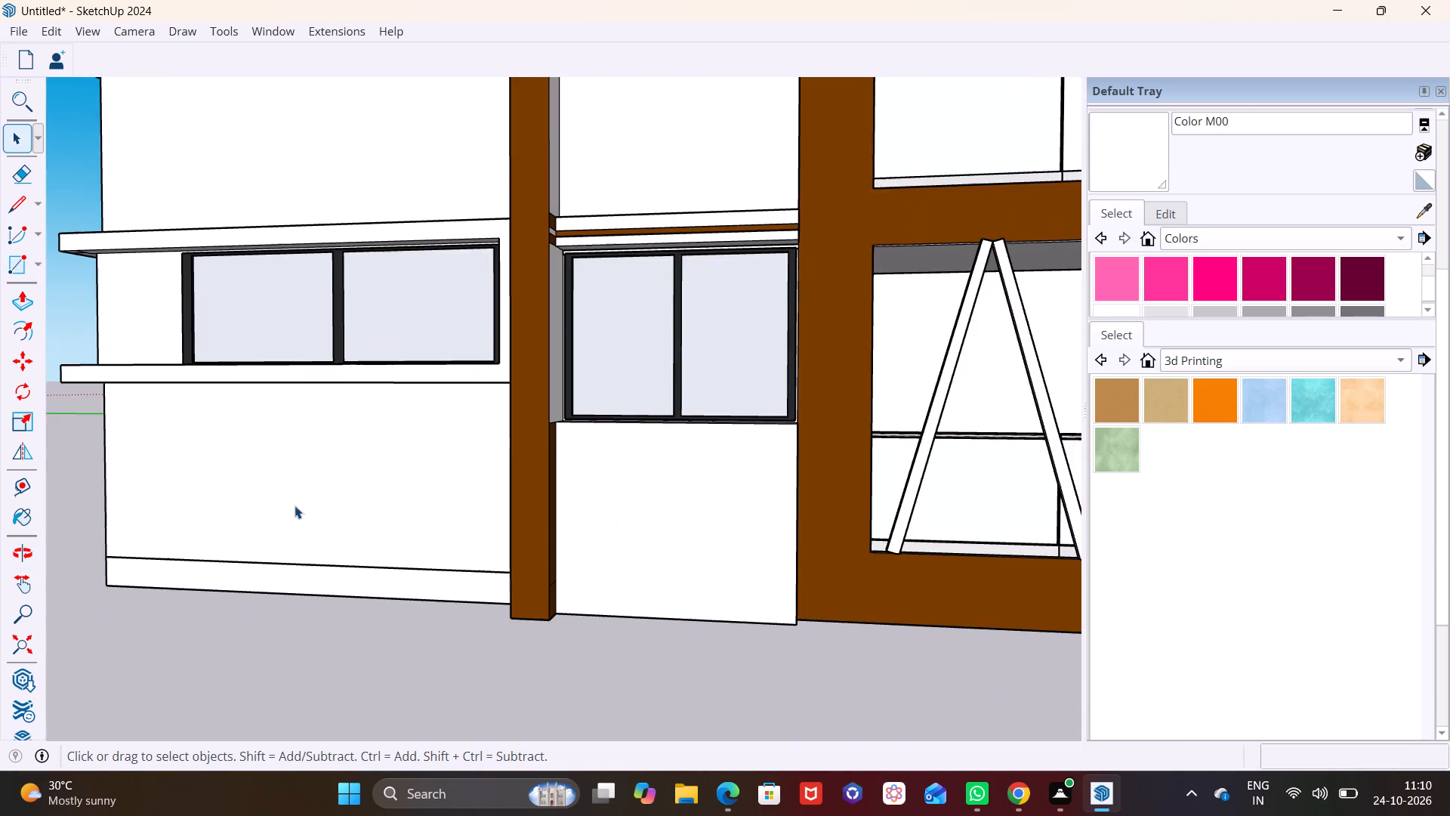
pyautogui.moveTo(390, 478); pyautogui.dragTo(147, 489, button='middle')
pyautogui.scroll(5, 332, 339)
pyautogui.moveTo(372, 354); pyautogui.dragTo(796, 373, button='middle')
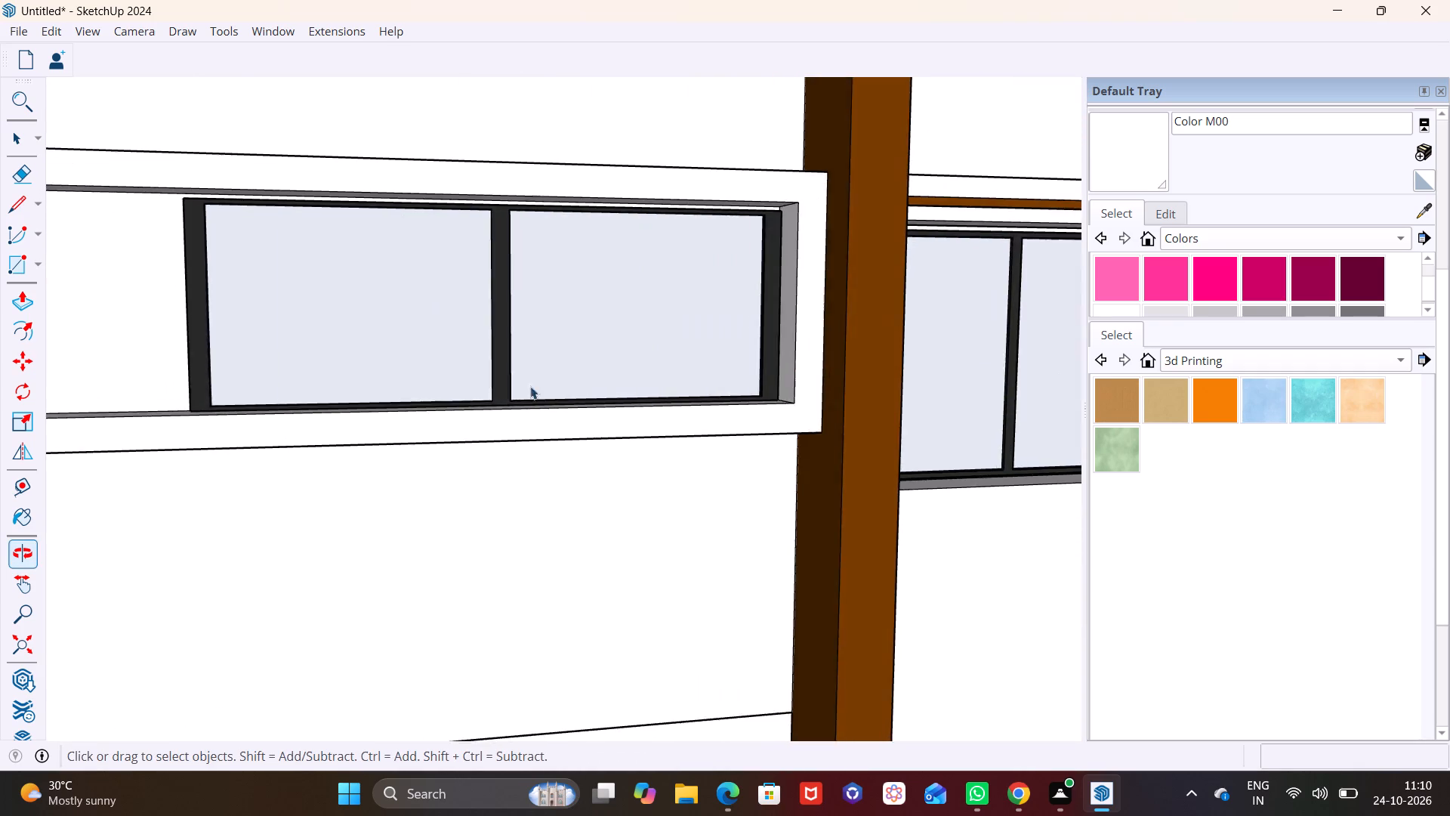
pyautogui.scroll(-10, 486, 382)
pyautogui.moveTo(236, 401); pyautogui.dragTo(437, 398, button='middle')
pyautogui.scroll(5, 307, 351)
pyautogui.scroll(-4, 298, 335)
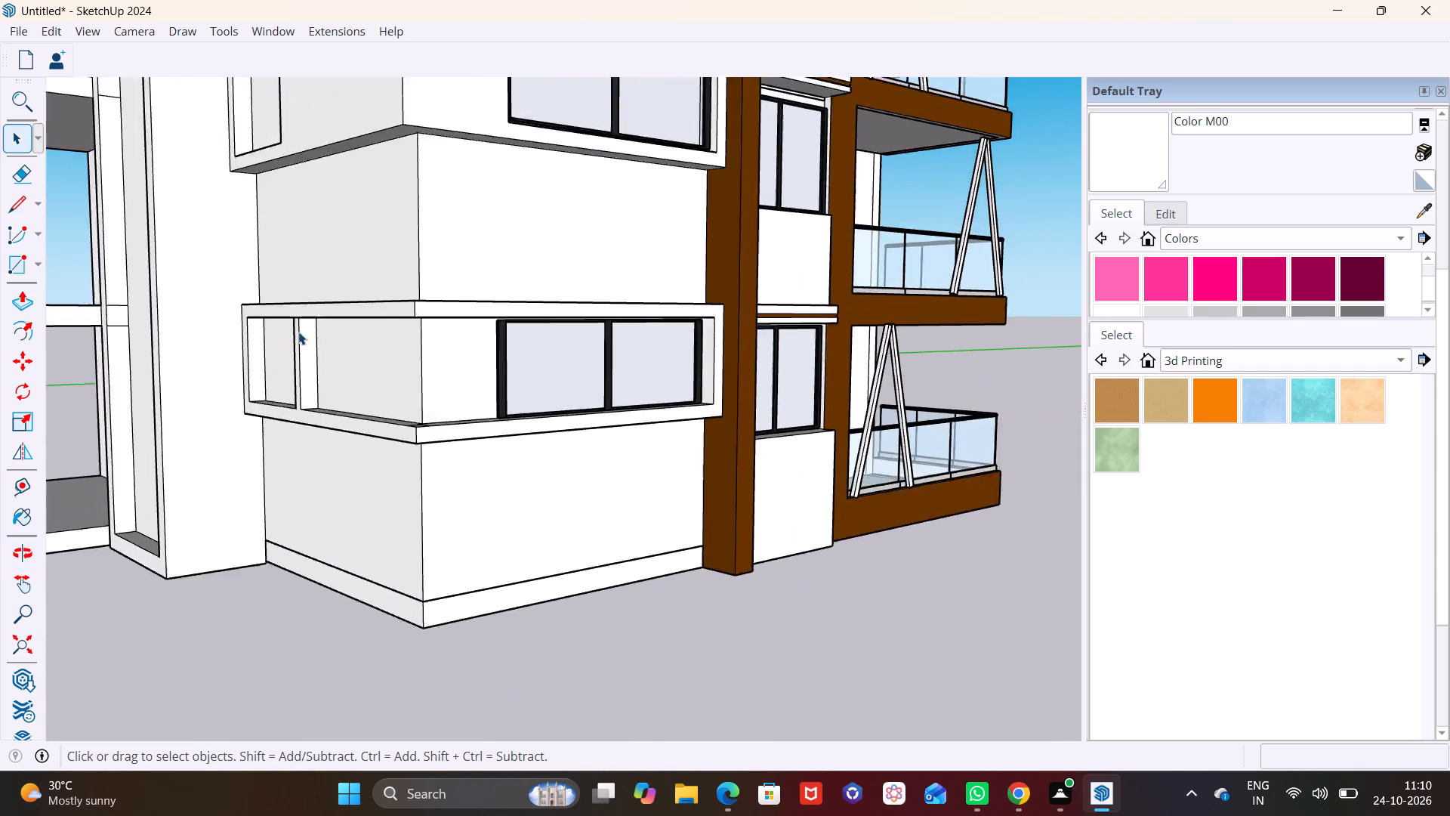
pyautogui.scroll(-4, 298, 332)
pyautogui.moveTo(268, 351); pyautogui.dragTo(316, 360, button='middle')
pyautogui.keyDown('shift'); pyautogui.moveTo(320, 335); pyautogui.dragTo(657, 388, button='middle'); pyautogui.keyUp('shift')
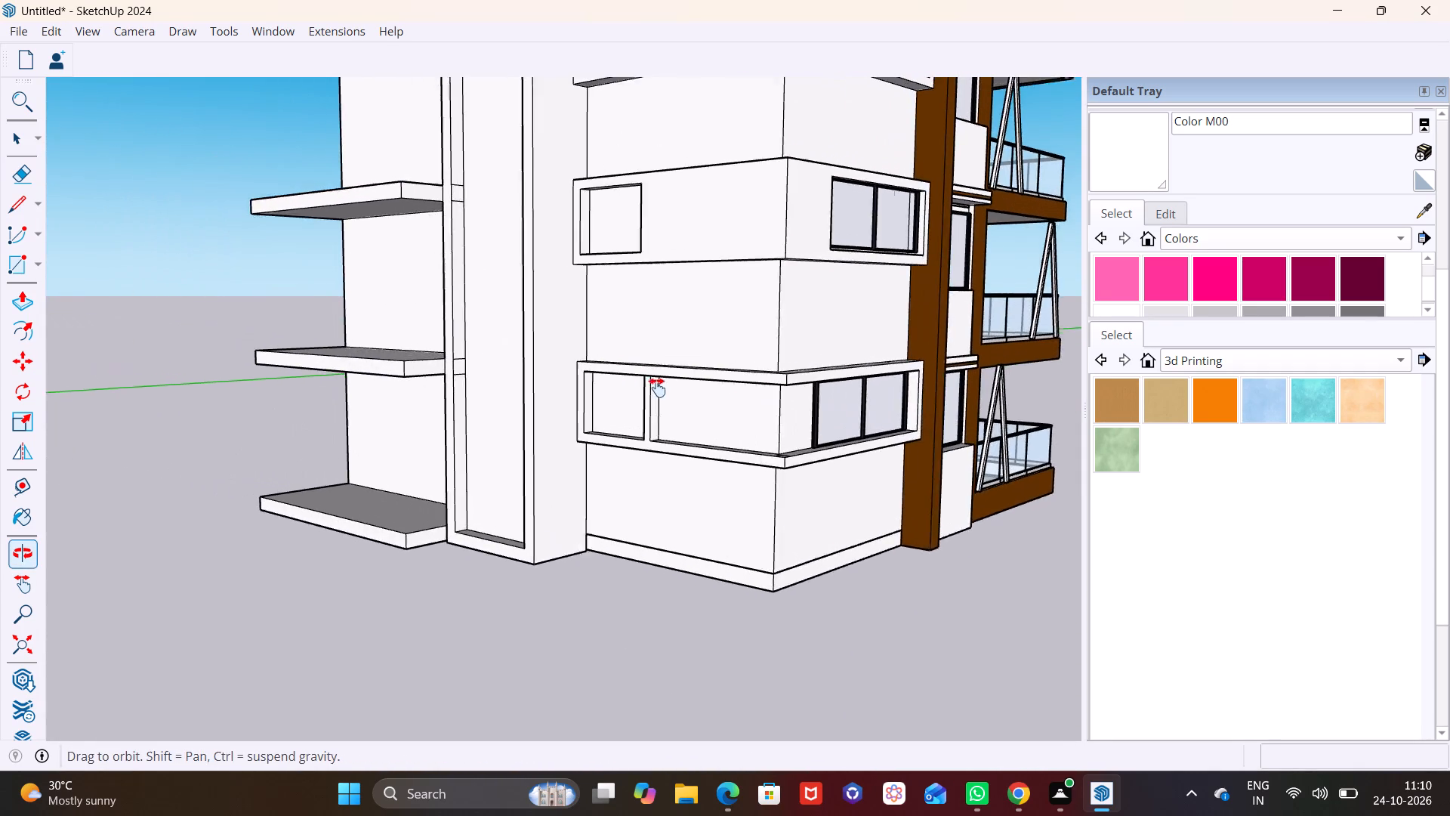
pyautogui.keyDown('shift'); pyautogui.moveTo(657, 388); pyautogui.dragTo(657, 404, button='middle'); pyautogui.keyUp('shift')
pyautogui.scroll(12, 472, 450)
pyautogui.keyDown('shift'); pyautogui.moveTo(489, 553); pyautogui.dragTo(389, 470, button='middle'); pyautogui.keyUp('shift')
pyautogui.scroll(2, 334, 508)
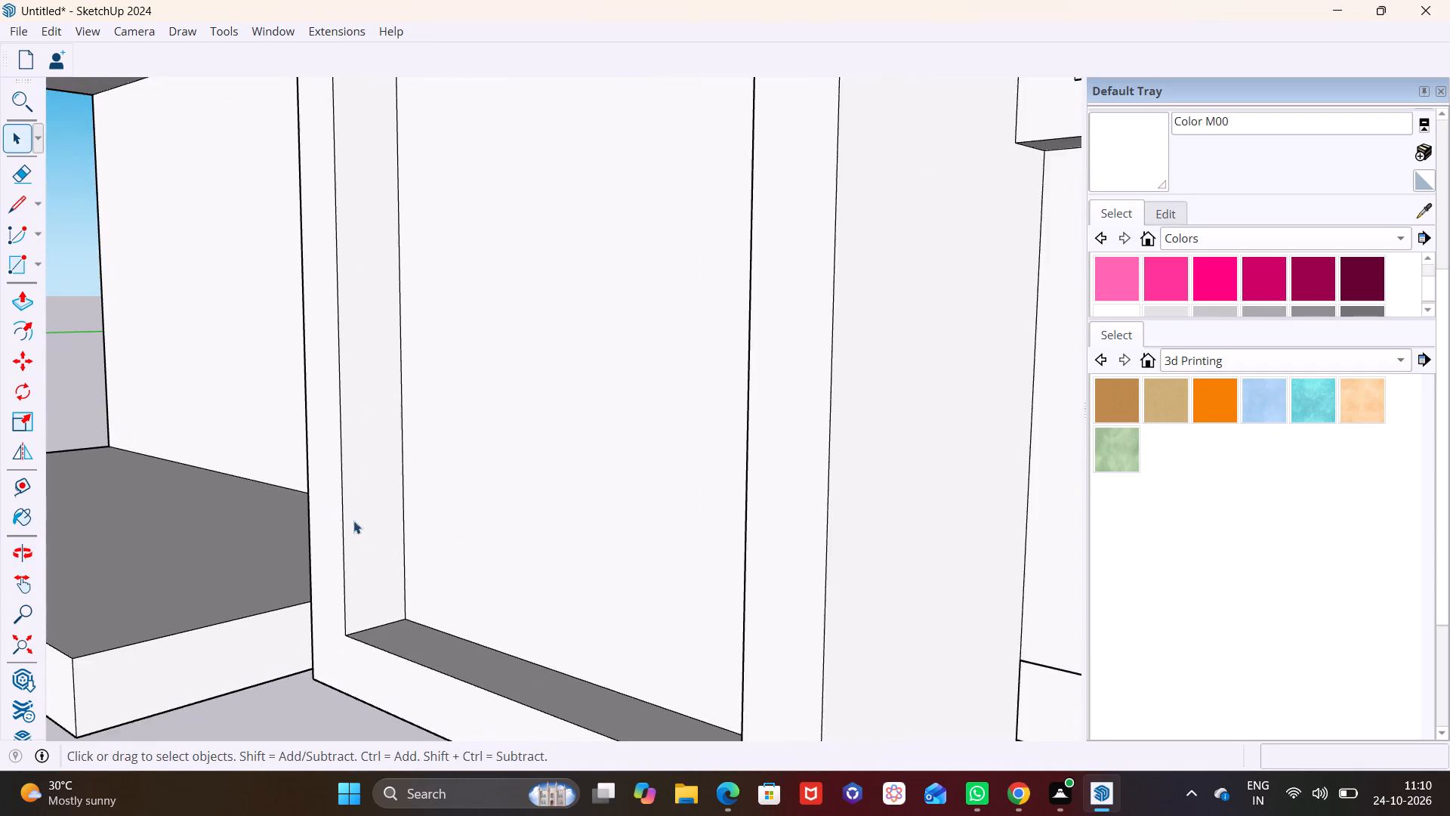
pyautogui.scroll(2, 353, 521)
pyautogui.moveTo(409, 555); pyautogui.dragTo(363, 453, button='middle')
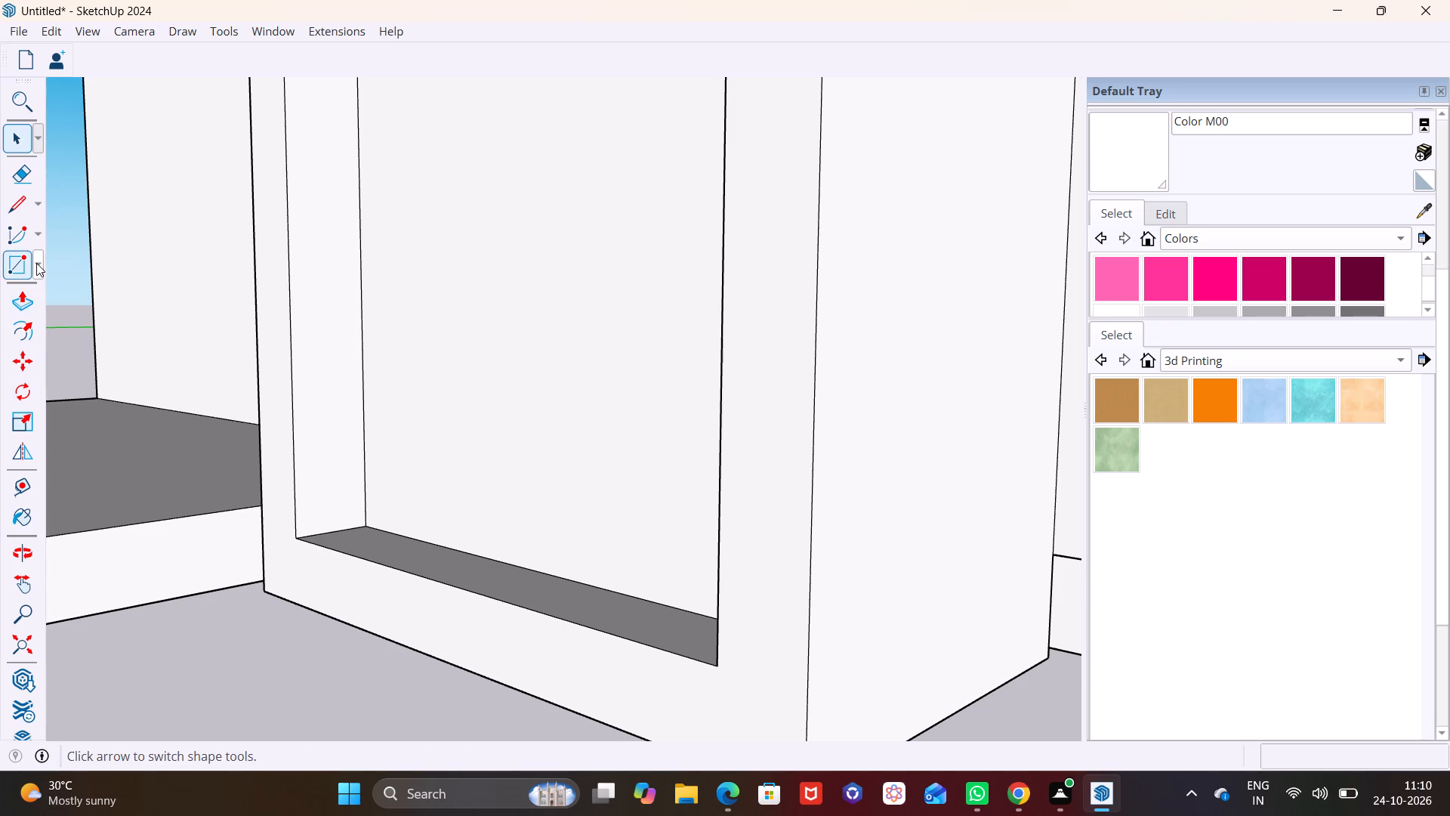
pyautogui.click(36, 263)
pyautogui.click(41, 284)
pyautogui.scroll(6, 328, 471)
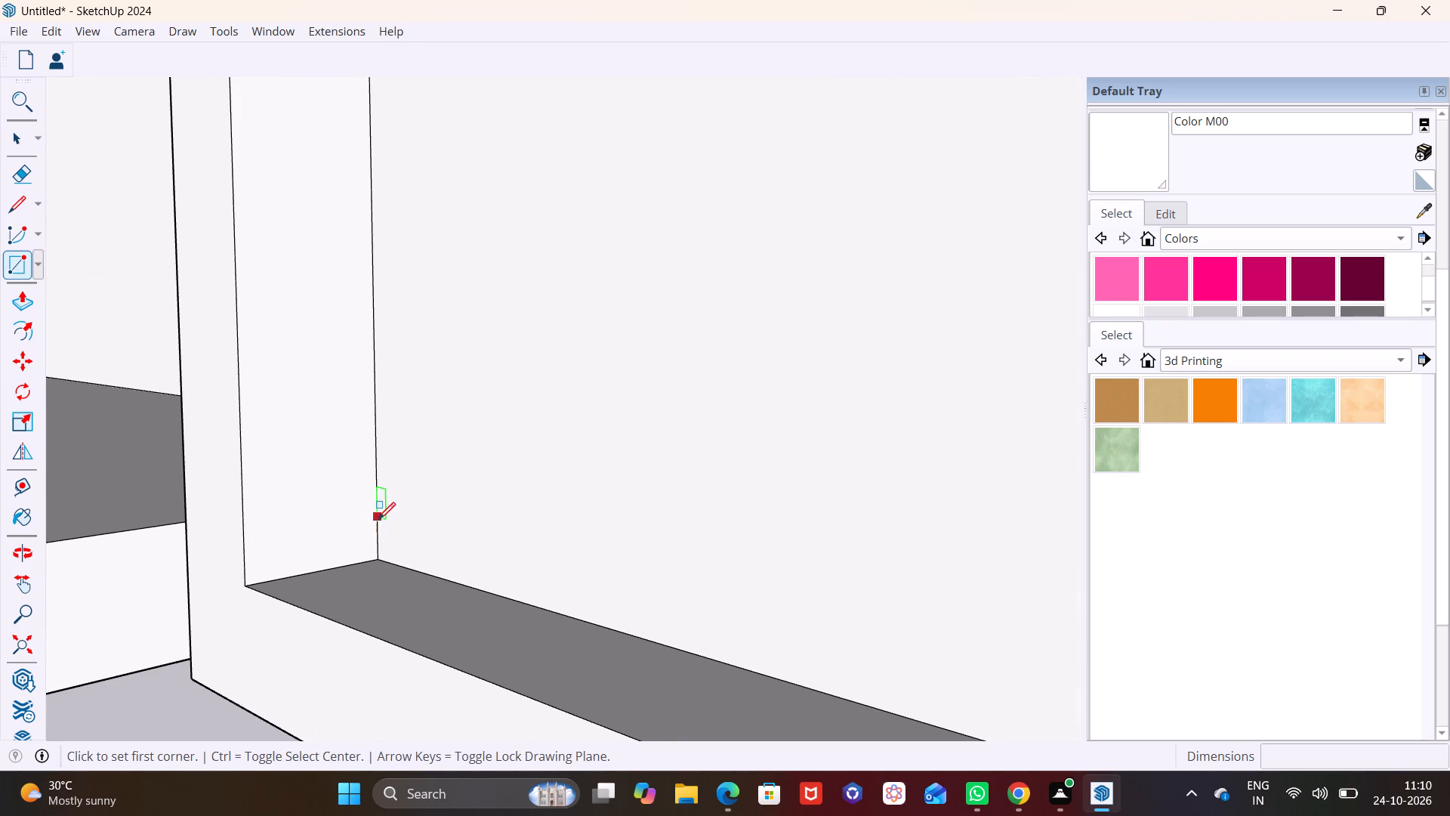
pyautogui.click(378, 534)
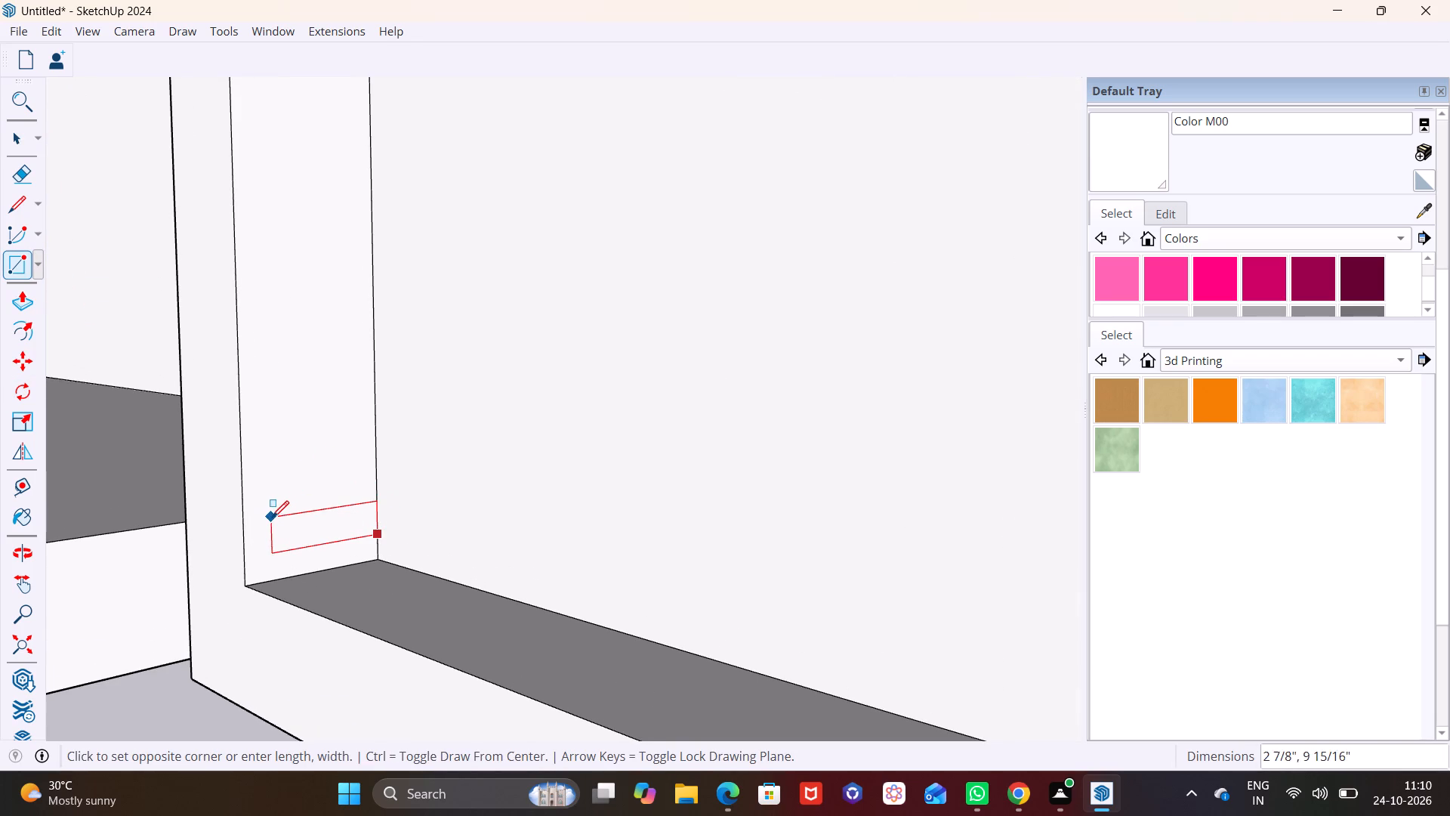
pyautogui.click(264, 518)
pyautogui.press('space')
# Make the small rectangle's face and edges a group.
pyautogui.doubleClick(294, 529)
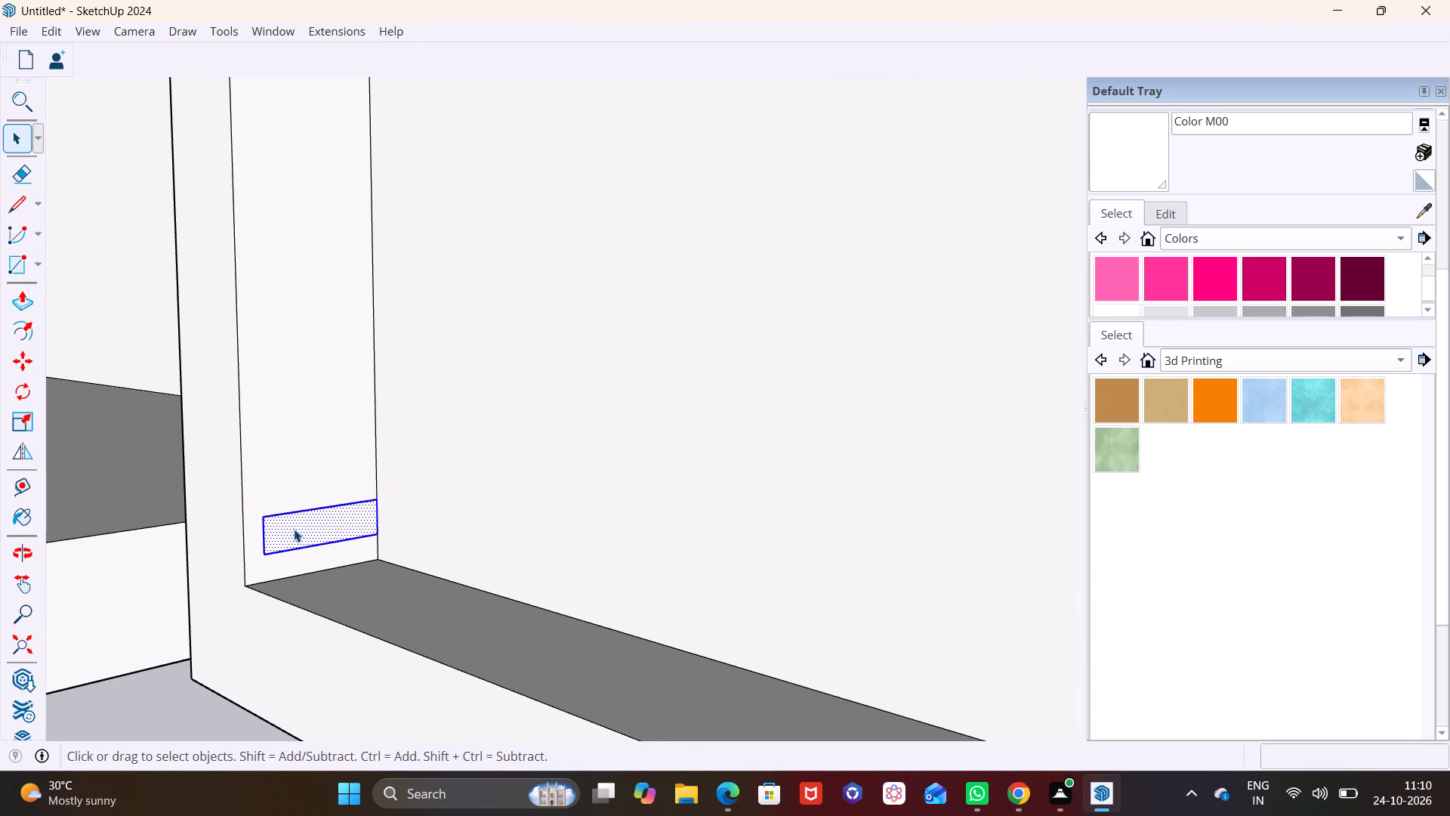
pyautogui.rightClick(294, 529)
pyautogui.click(372, 378)
# Push/Pull the grouped rectangle about 6' 6 3/16" across the recess's full width to form a horizontal bar.
pyautogui.tripleClick(319, 518)
pyautogui.click(25, 296)
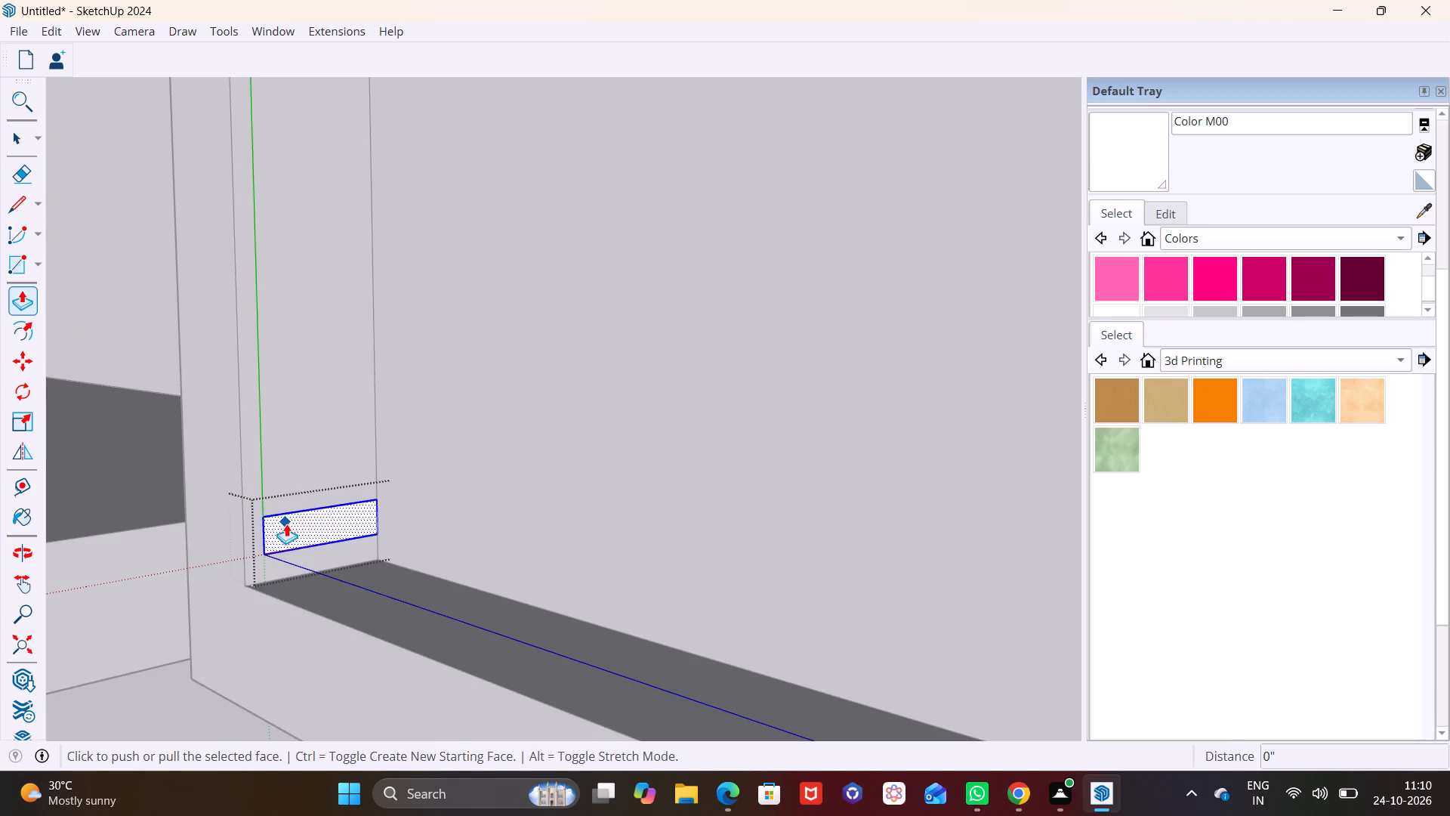
pyautogui.click(286, 524)
pyautogui.scroll(-11, 529, 539)
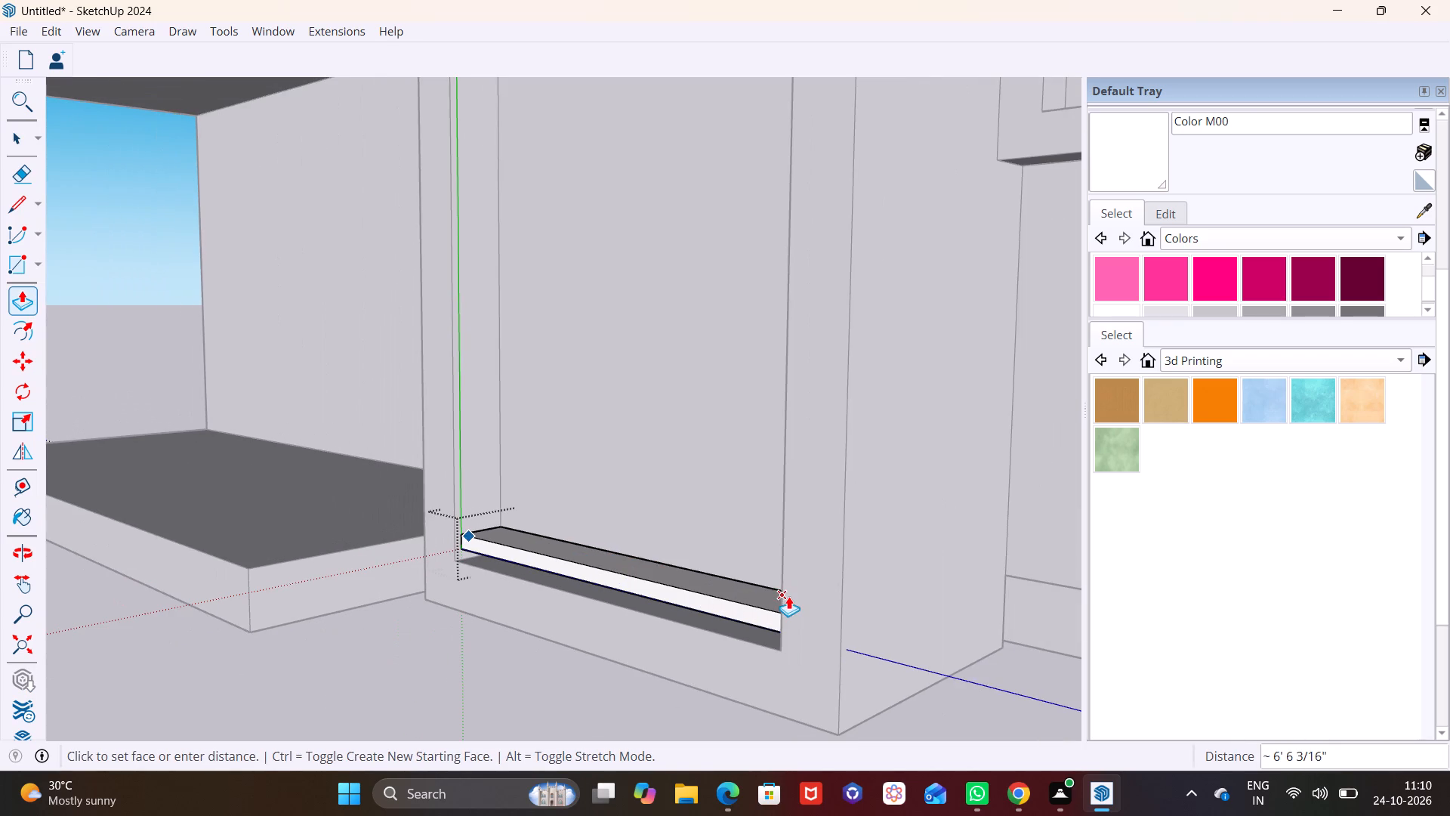
pyautogui.click(788, 596)
pyautogui.scroll(-4, 689, 532)
pyautogui.keyDown('shift'); pyautogui.moveTo(680, 536); pyautogui.dragTo(543, 580, button='middle'); pyautogui.keyUp('shift')
pyautogui.scroll(7, 494, 570)
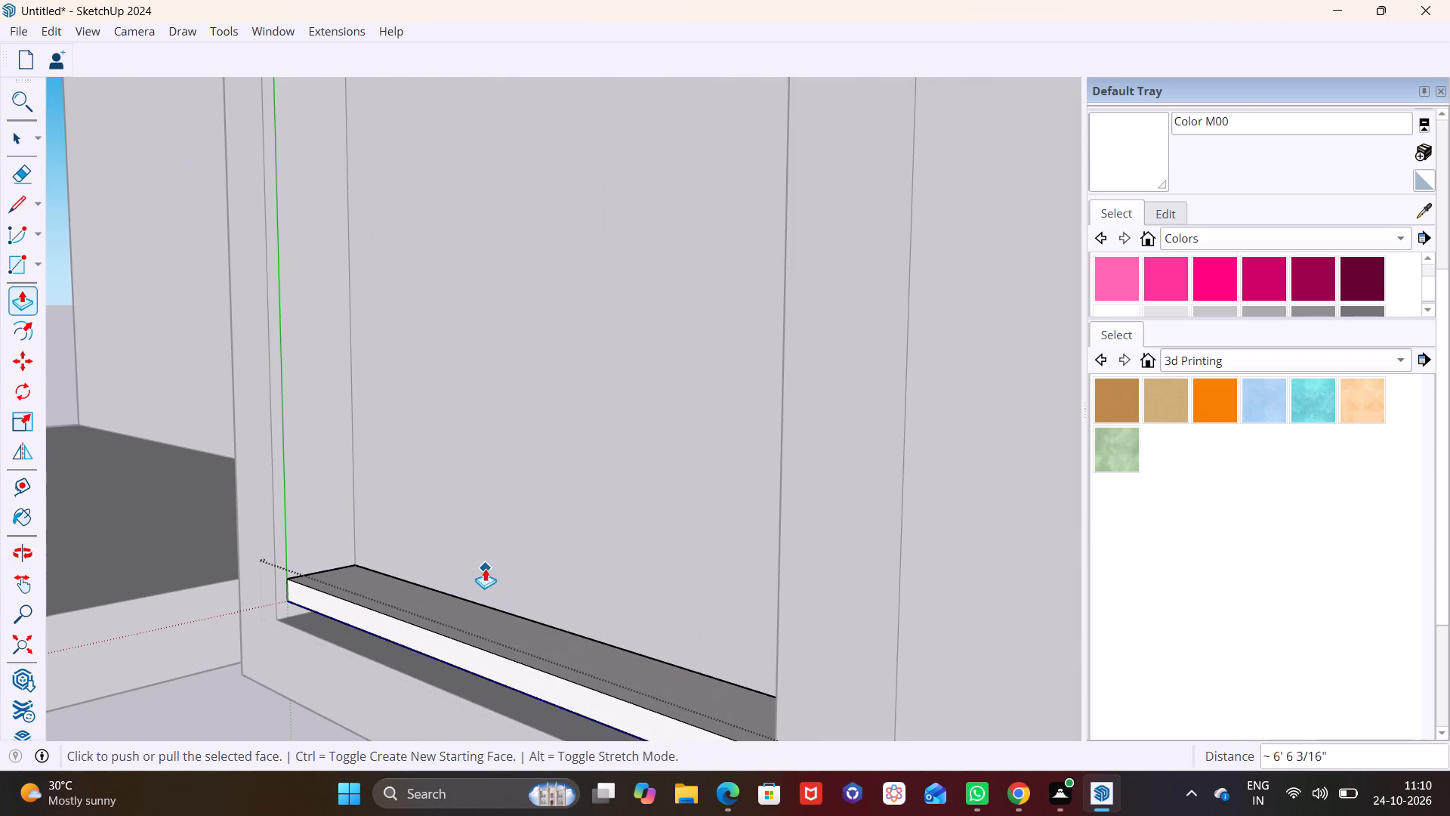
pyautogui.press('space')
pyautogui.click(435, 612)
pyautogui.click(230, 716)
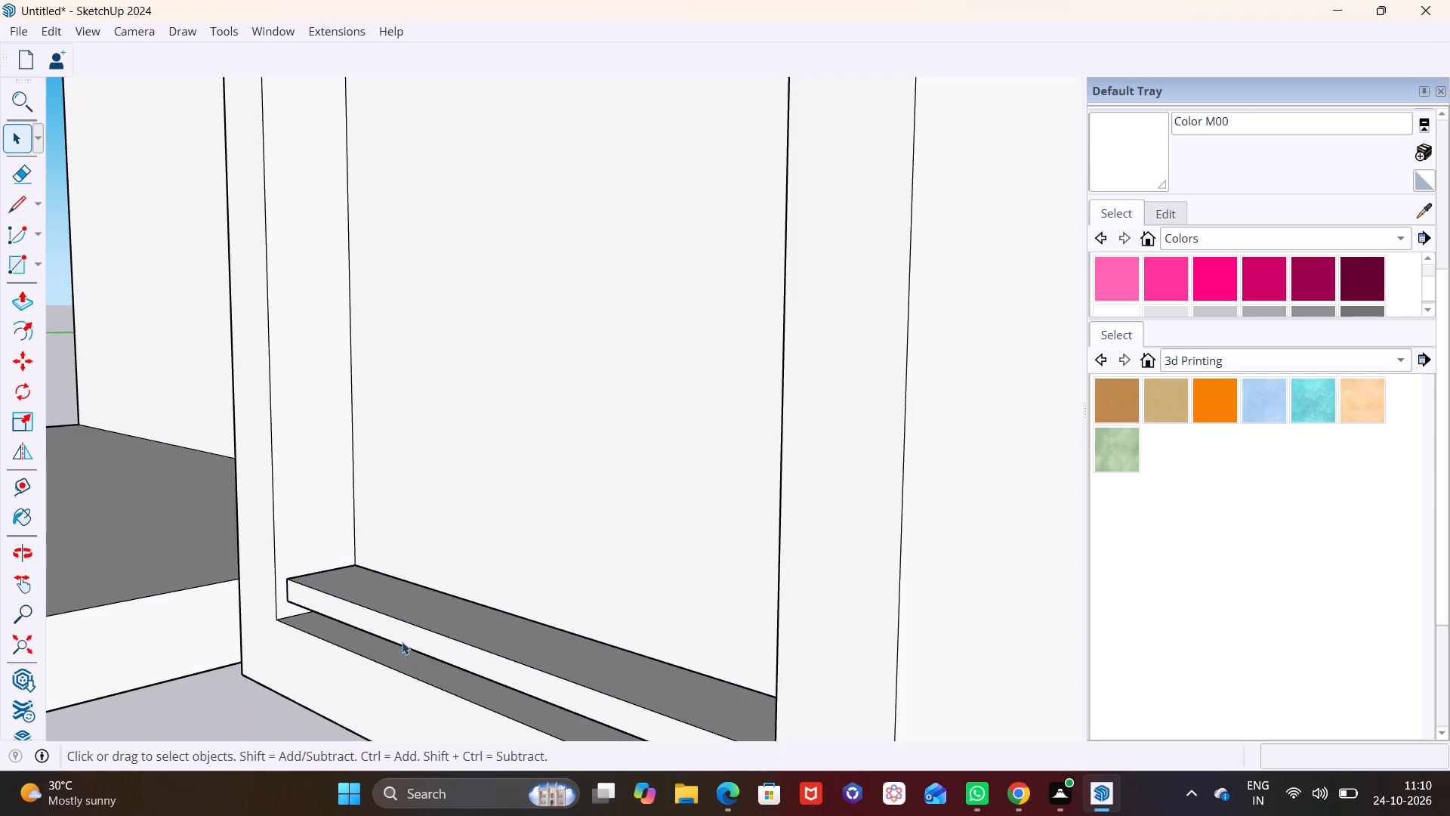
# Copy the horizontal bar upward five times in succession along the recess's back corner, spaced about 4" apart.
pyautogui.click(406, 638)
pyautogui.press('m')
pyautogui.scroll(6, 363, 559)
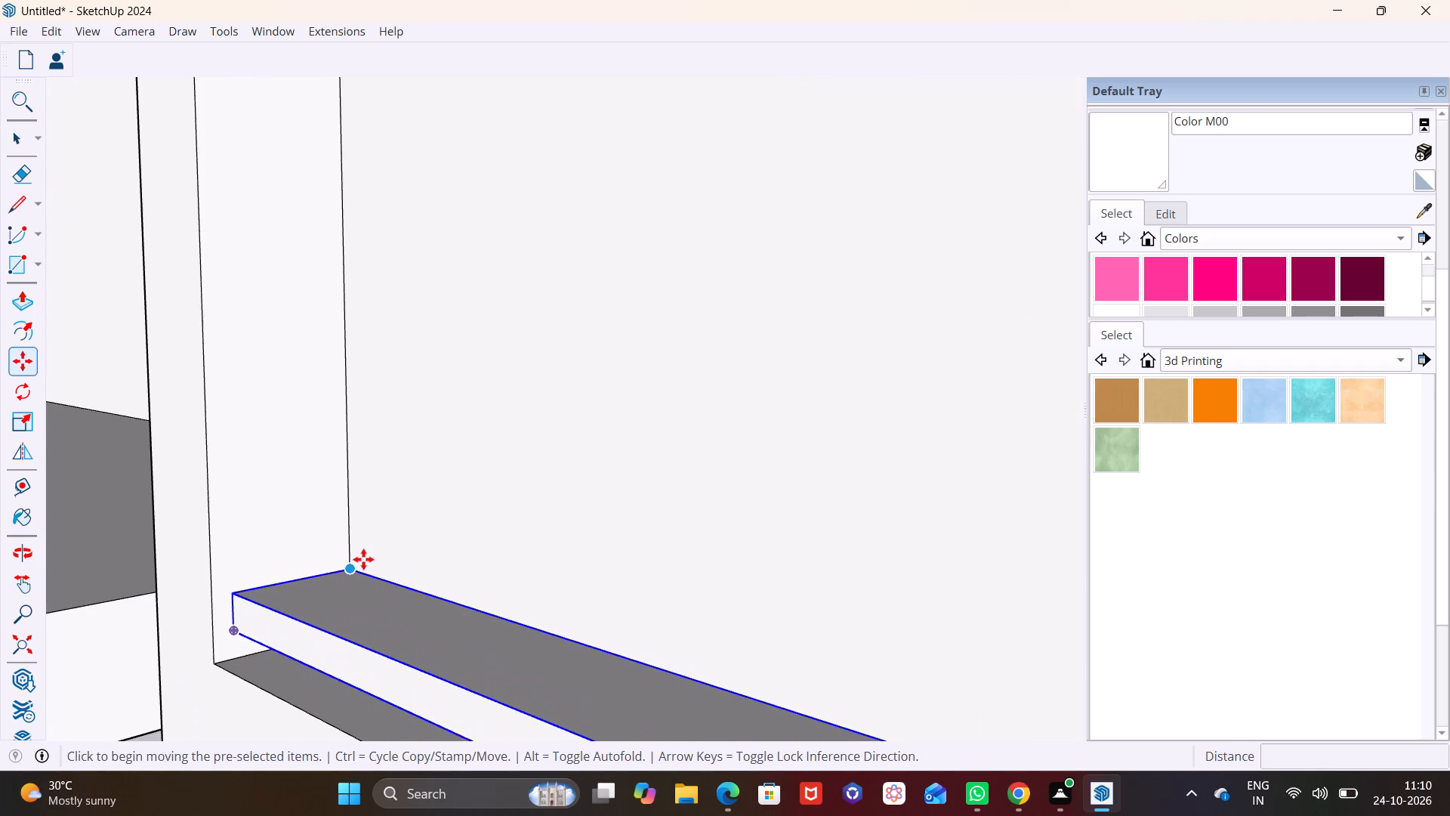
pyautogui.click(344, 567)
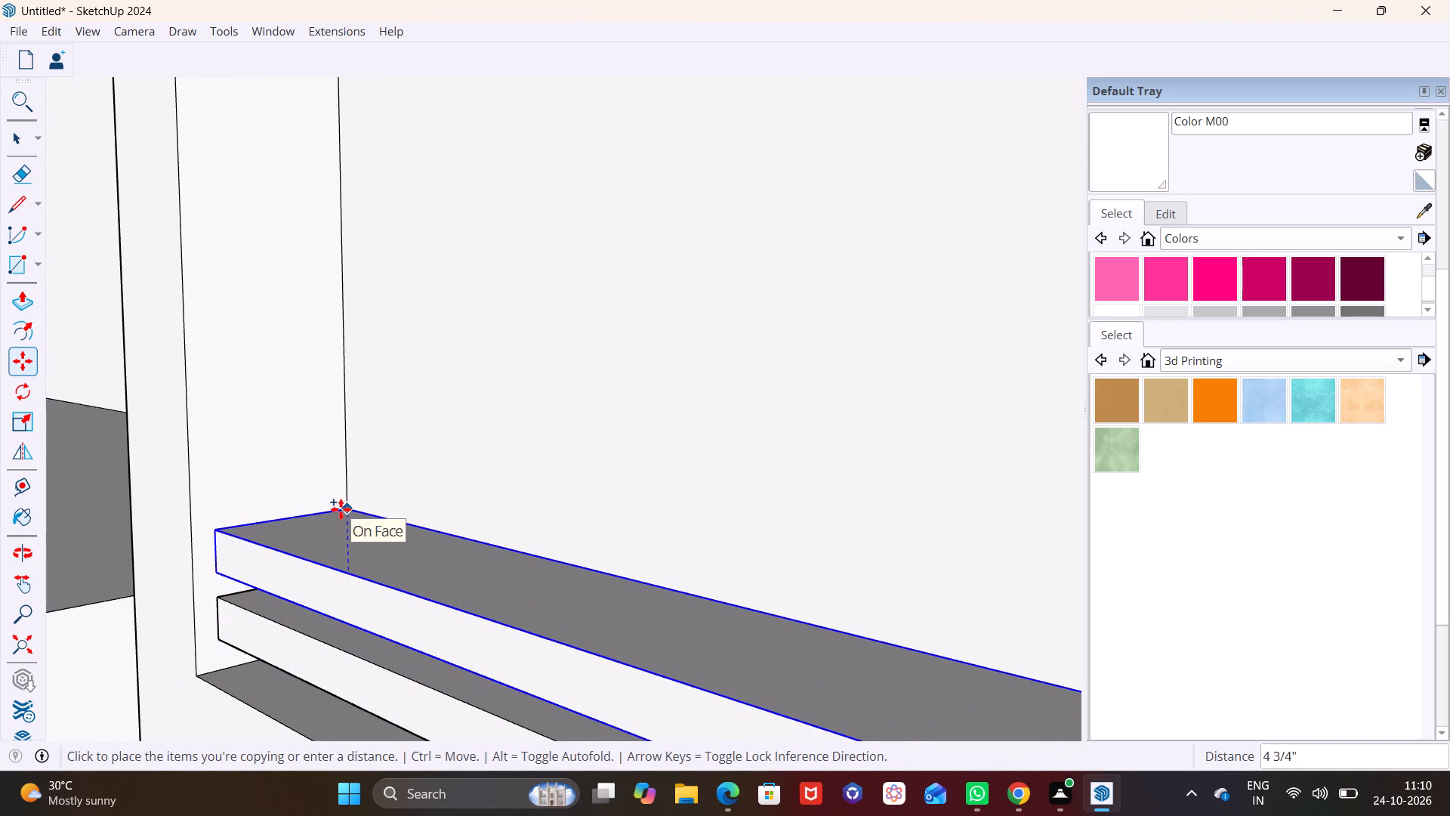
pyautogui.click(341, 516)
pyautogui.click(349, 512)
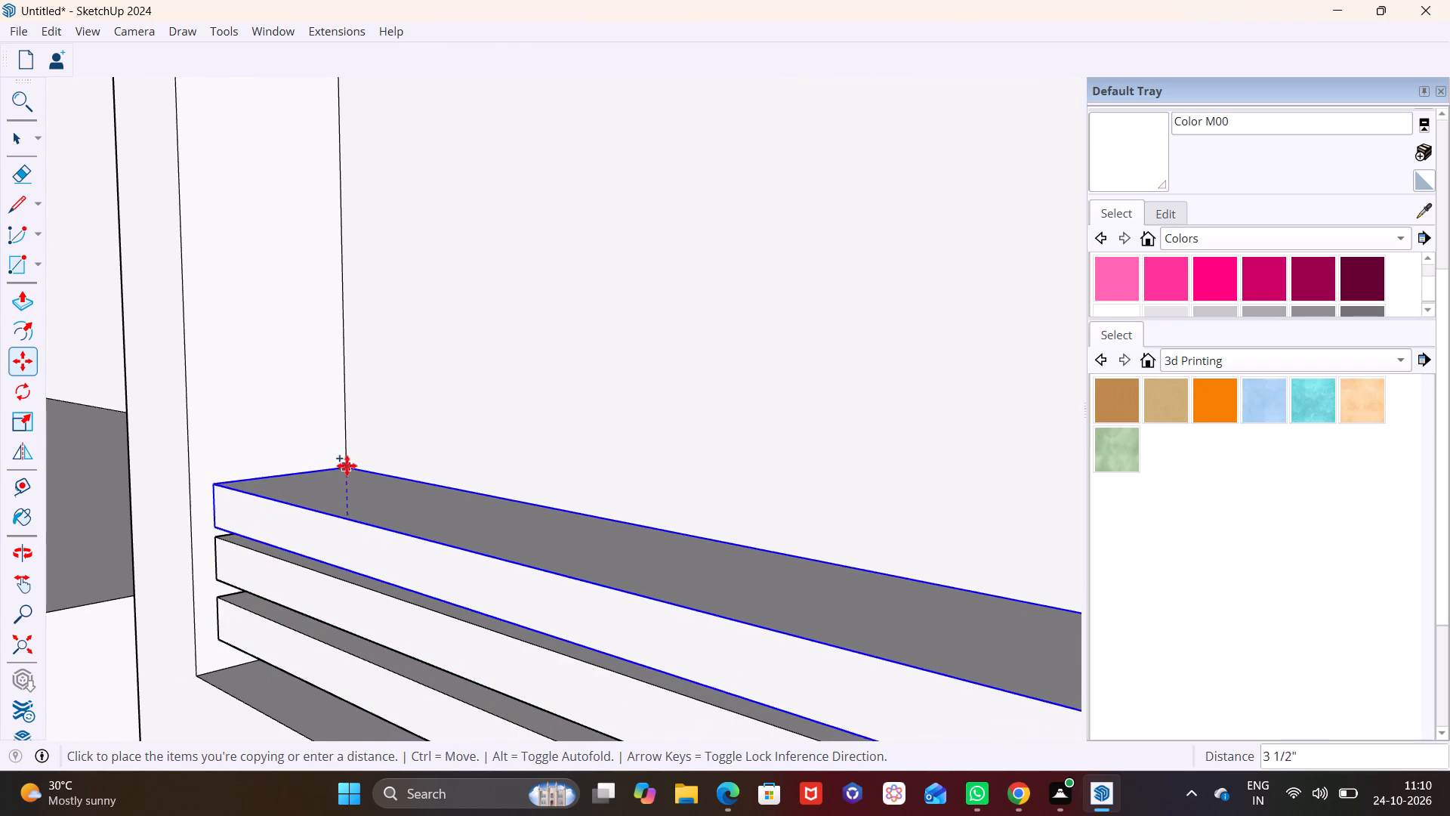
pyautogui.click(344, 462)
pyautogui.click(344, 462)
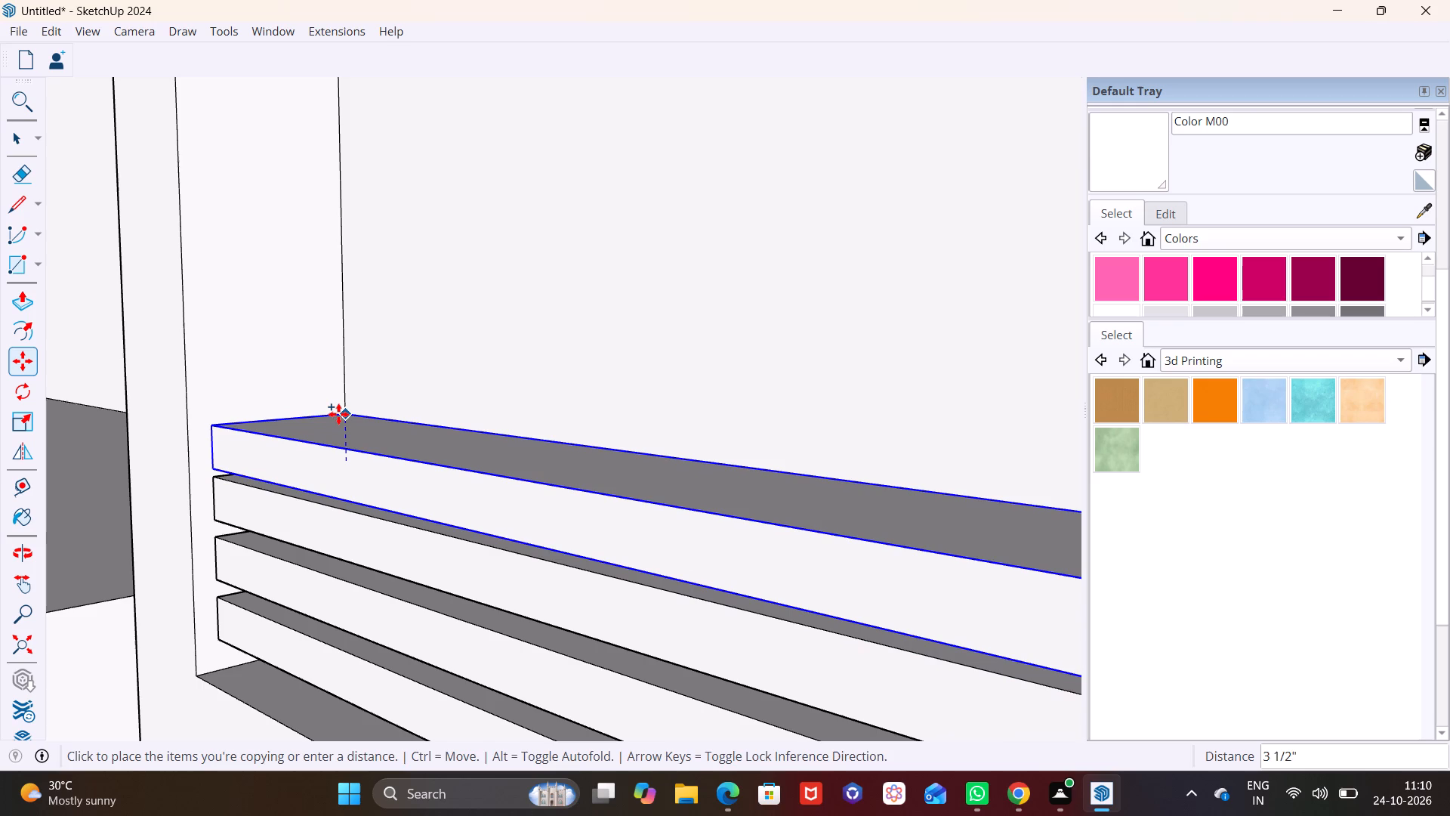
pyautogui.click(338, 413)
pyautogui.click(344, 409)
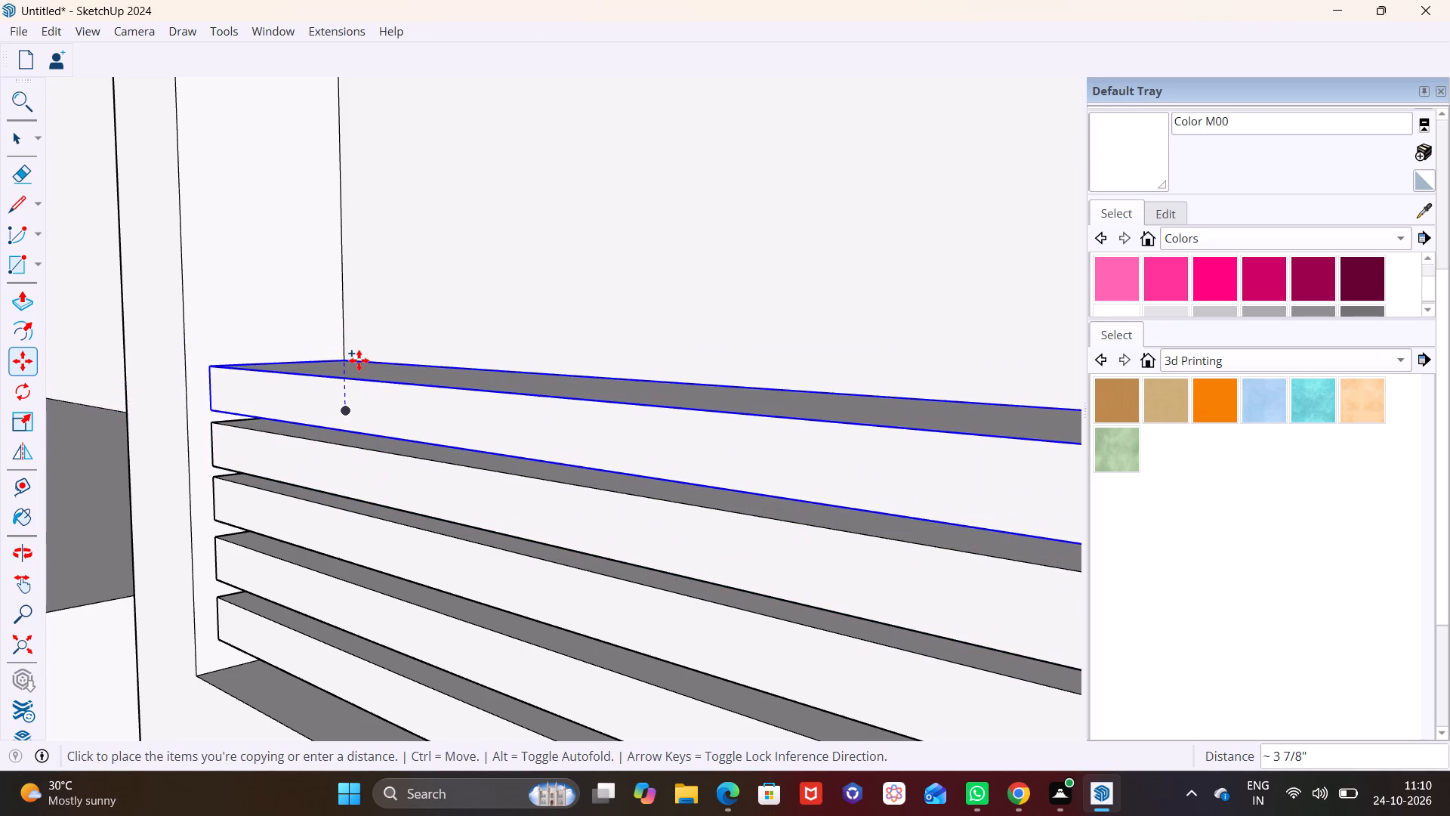
pyautogui.click(357, 358)
pyautogui.click(344, 351)
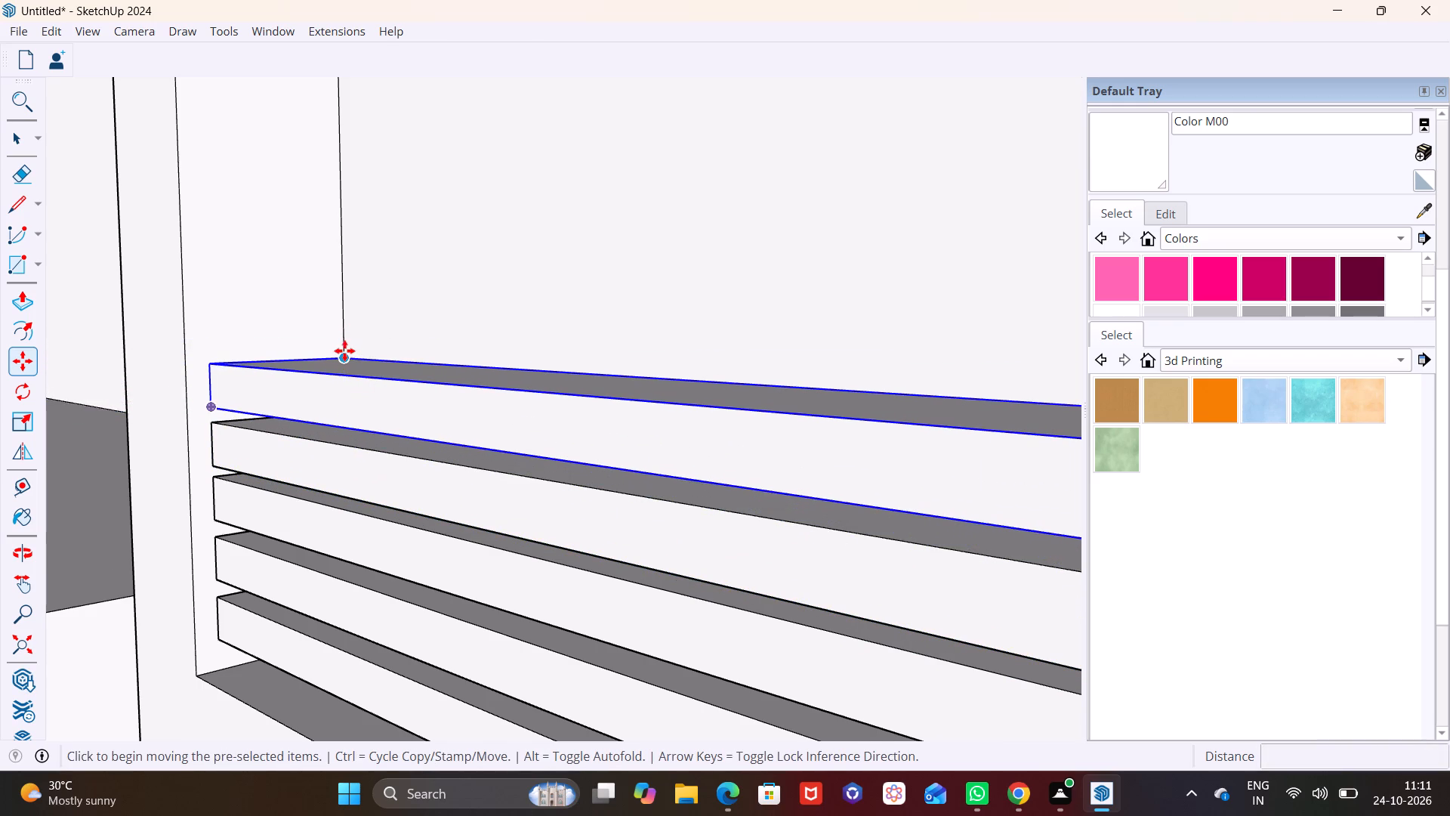
pyautogui.click(348, 304)
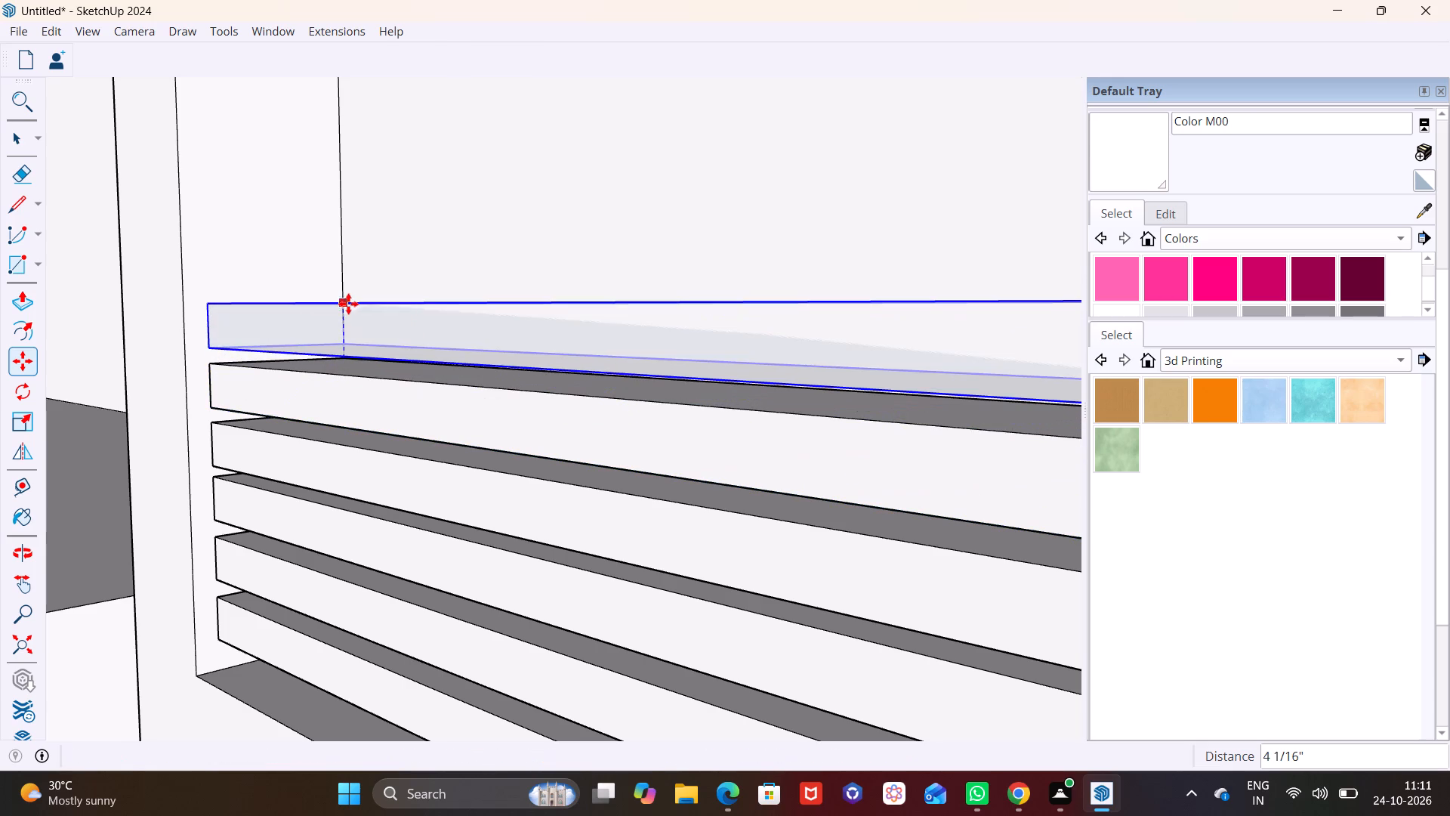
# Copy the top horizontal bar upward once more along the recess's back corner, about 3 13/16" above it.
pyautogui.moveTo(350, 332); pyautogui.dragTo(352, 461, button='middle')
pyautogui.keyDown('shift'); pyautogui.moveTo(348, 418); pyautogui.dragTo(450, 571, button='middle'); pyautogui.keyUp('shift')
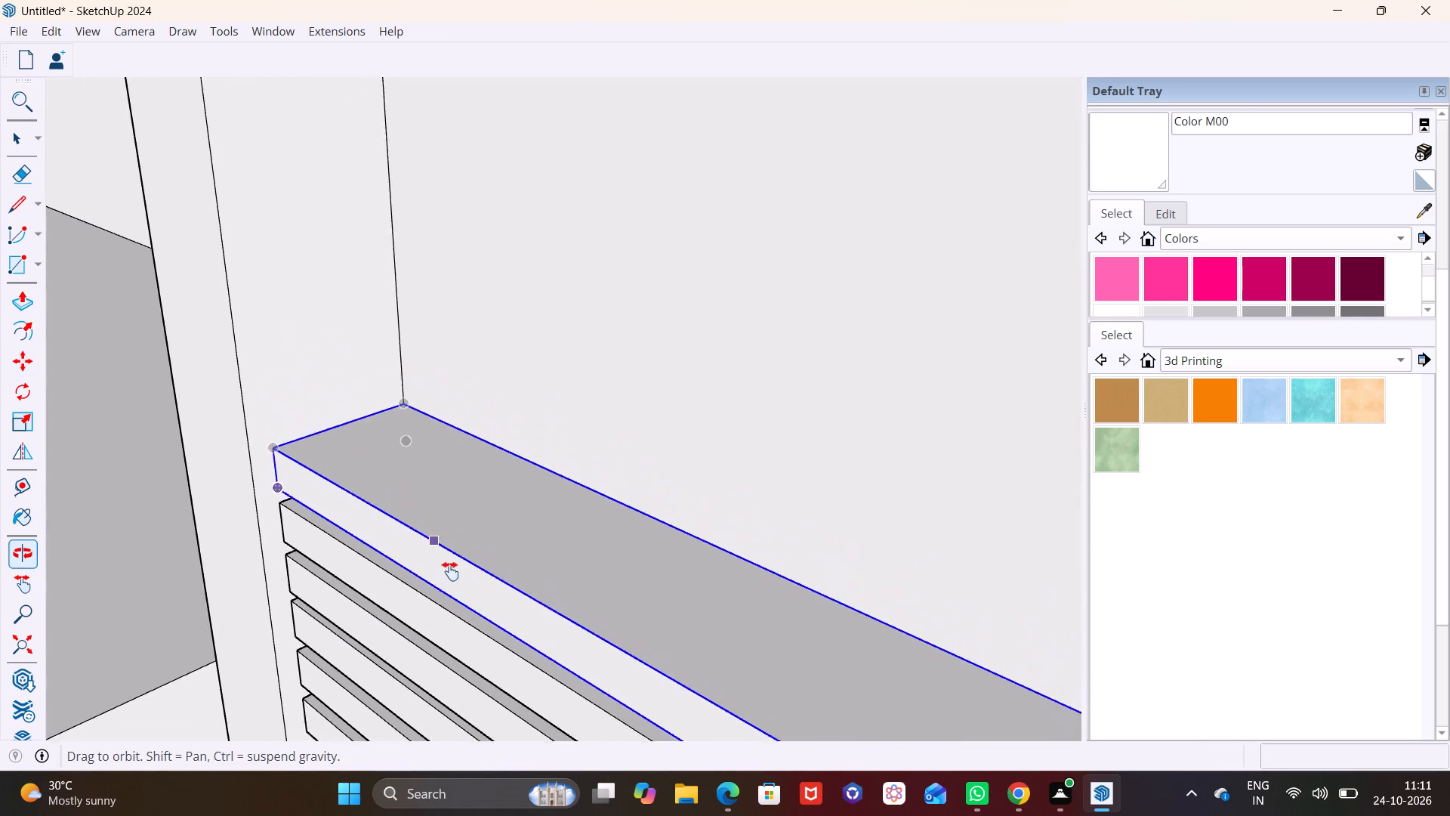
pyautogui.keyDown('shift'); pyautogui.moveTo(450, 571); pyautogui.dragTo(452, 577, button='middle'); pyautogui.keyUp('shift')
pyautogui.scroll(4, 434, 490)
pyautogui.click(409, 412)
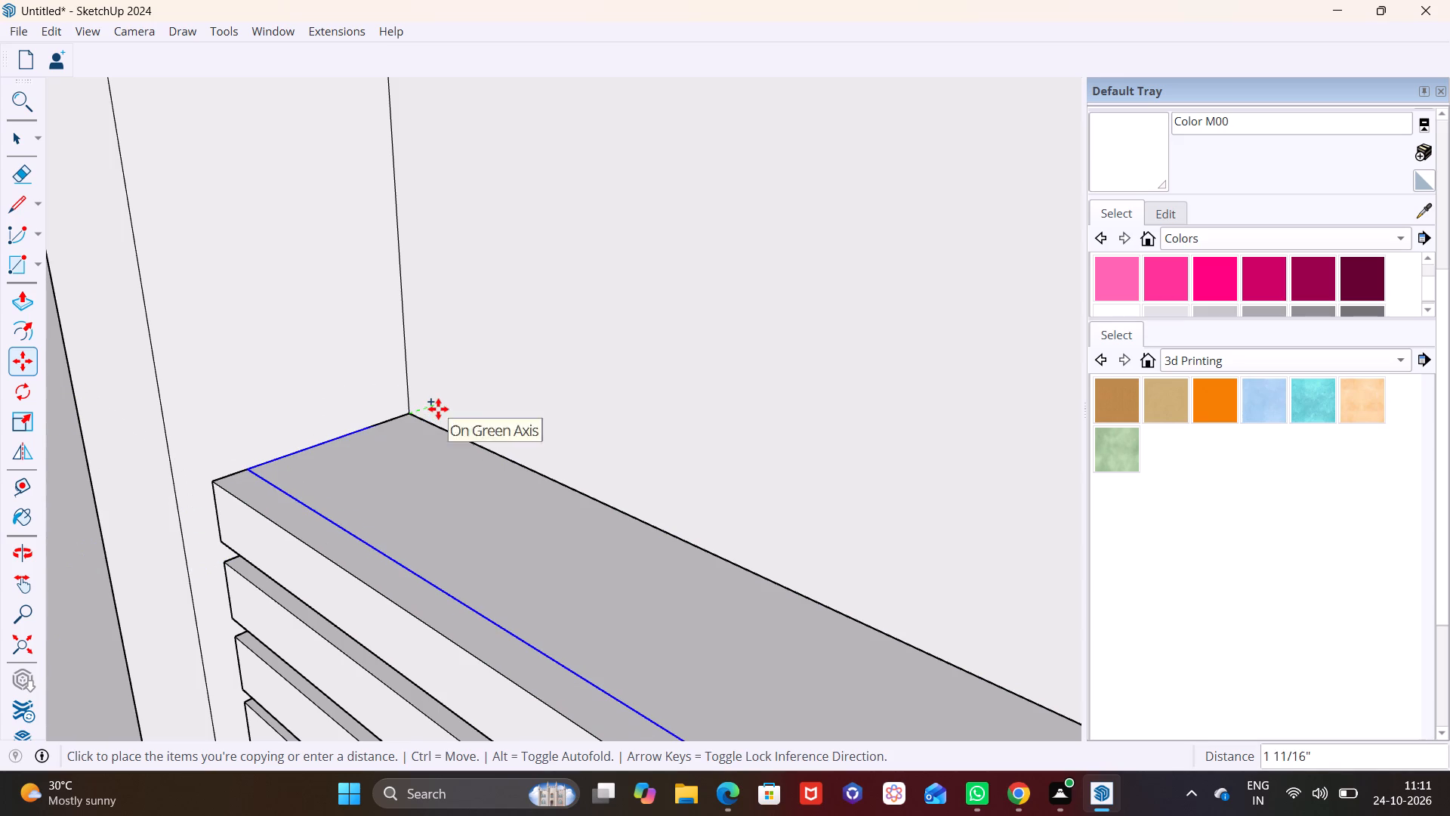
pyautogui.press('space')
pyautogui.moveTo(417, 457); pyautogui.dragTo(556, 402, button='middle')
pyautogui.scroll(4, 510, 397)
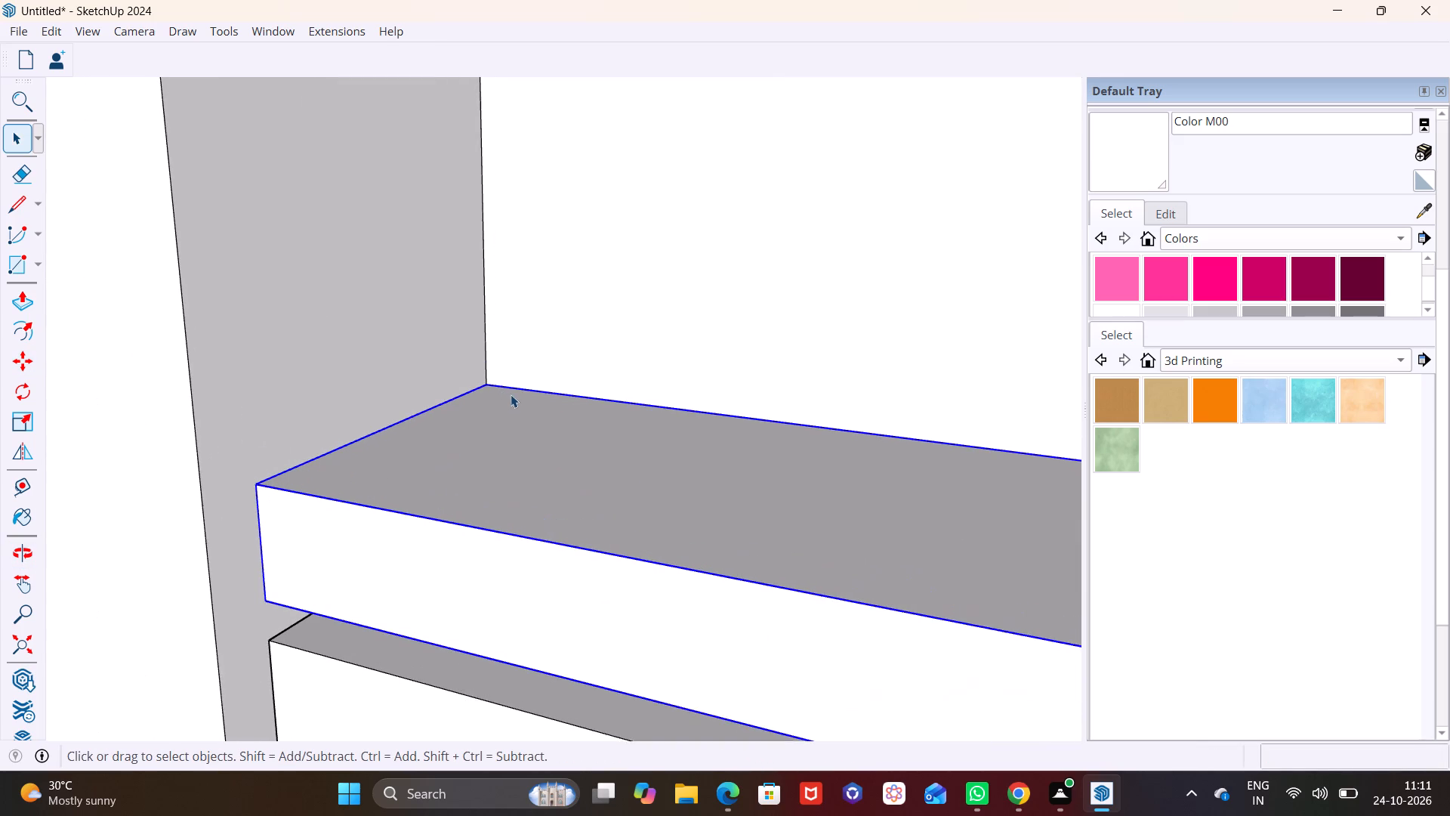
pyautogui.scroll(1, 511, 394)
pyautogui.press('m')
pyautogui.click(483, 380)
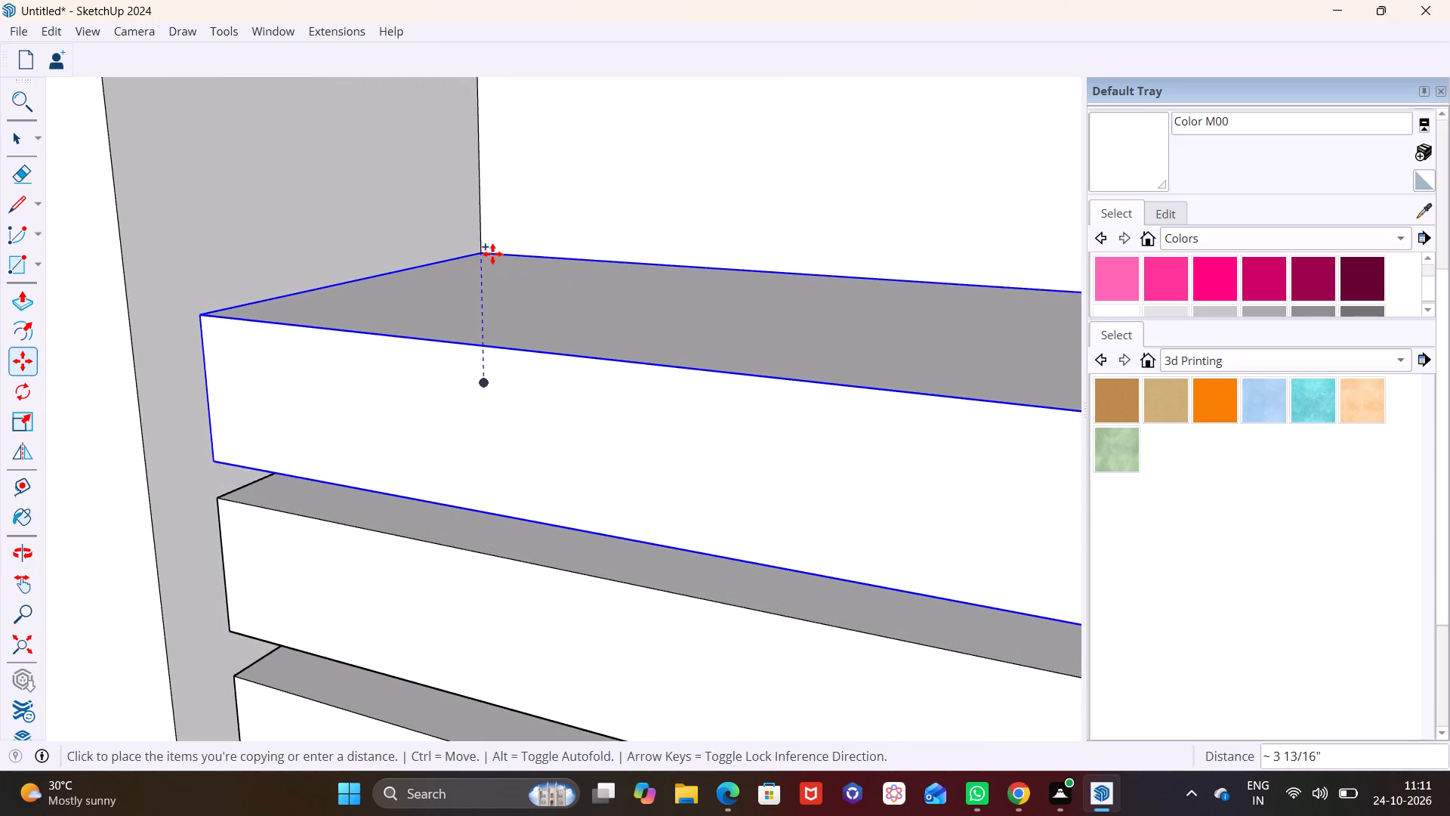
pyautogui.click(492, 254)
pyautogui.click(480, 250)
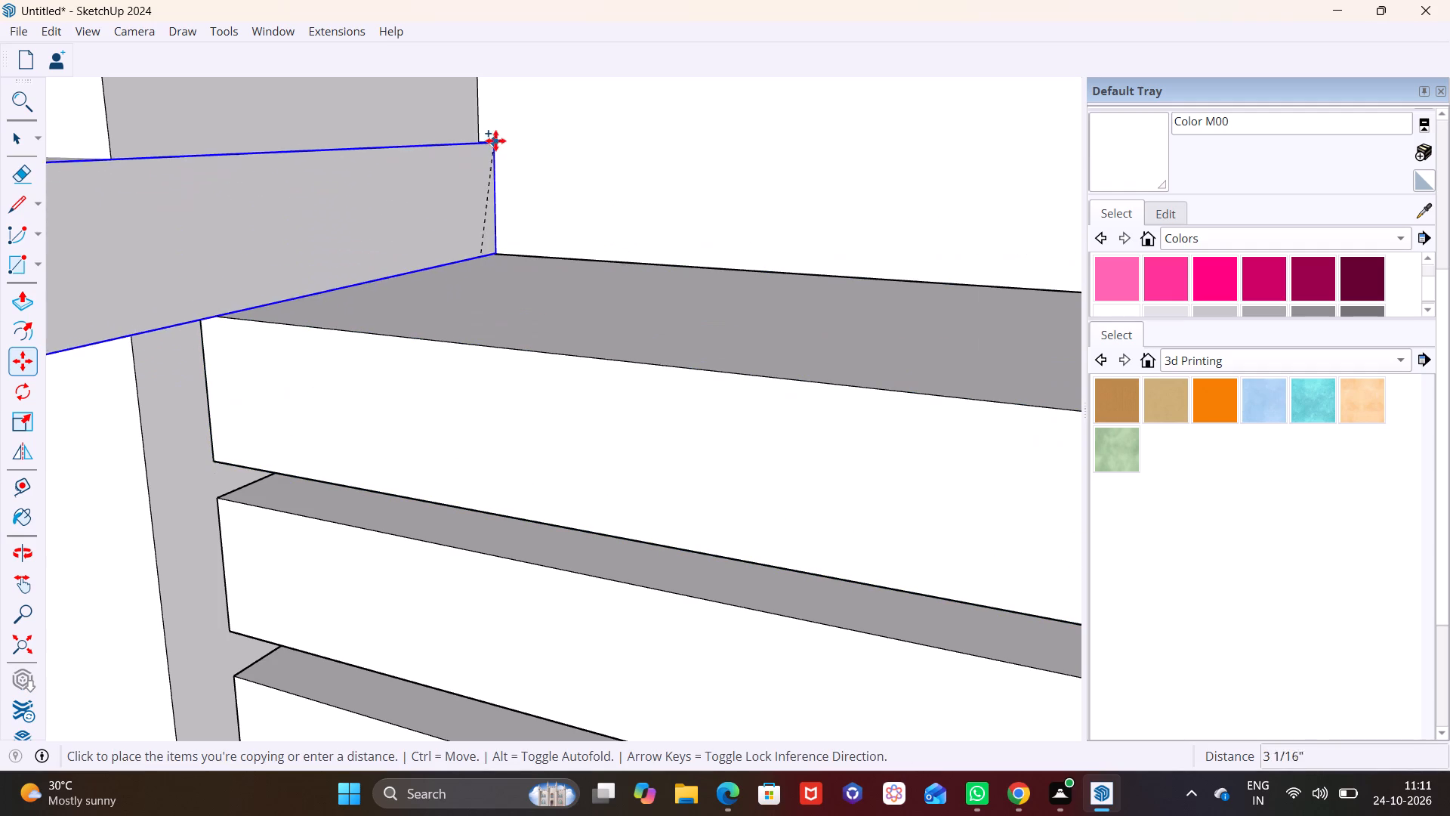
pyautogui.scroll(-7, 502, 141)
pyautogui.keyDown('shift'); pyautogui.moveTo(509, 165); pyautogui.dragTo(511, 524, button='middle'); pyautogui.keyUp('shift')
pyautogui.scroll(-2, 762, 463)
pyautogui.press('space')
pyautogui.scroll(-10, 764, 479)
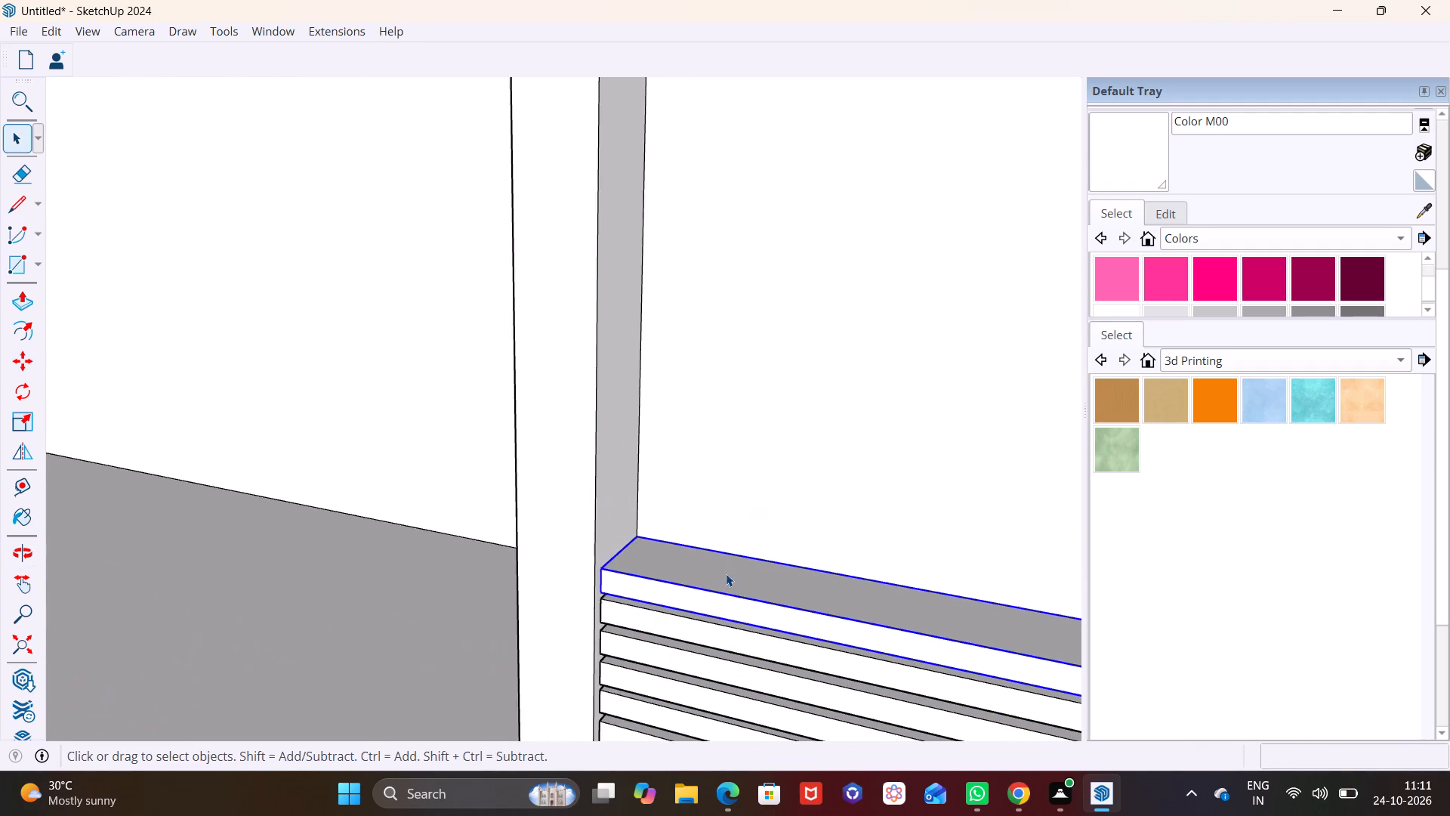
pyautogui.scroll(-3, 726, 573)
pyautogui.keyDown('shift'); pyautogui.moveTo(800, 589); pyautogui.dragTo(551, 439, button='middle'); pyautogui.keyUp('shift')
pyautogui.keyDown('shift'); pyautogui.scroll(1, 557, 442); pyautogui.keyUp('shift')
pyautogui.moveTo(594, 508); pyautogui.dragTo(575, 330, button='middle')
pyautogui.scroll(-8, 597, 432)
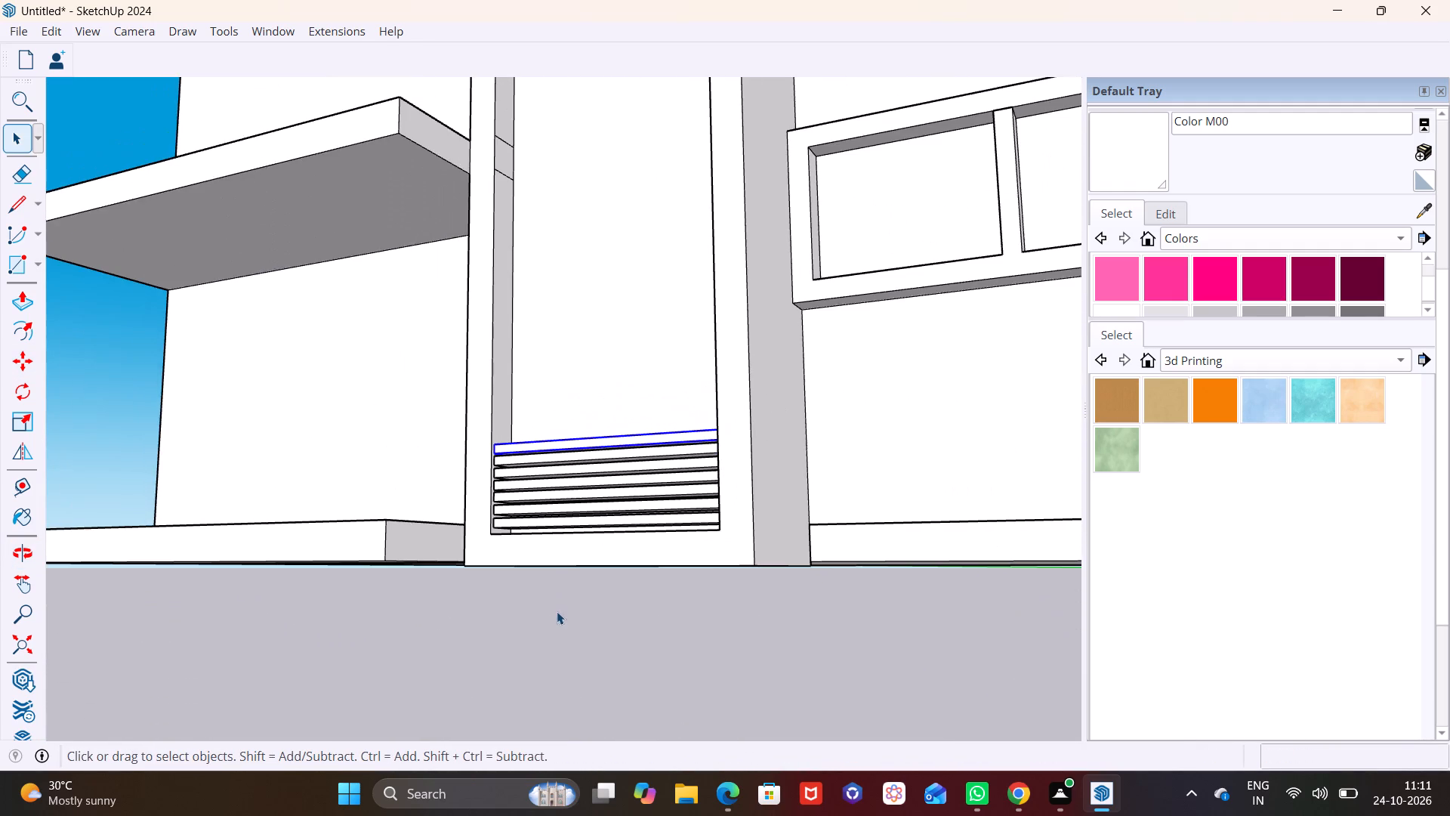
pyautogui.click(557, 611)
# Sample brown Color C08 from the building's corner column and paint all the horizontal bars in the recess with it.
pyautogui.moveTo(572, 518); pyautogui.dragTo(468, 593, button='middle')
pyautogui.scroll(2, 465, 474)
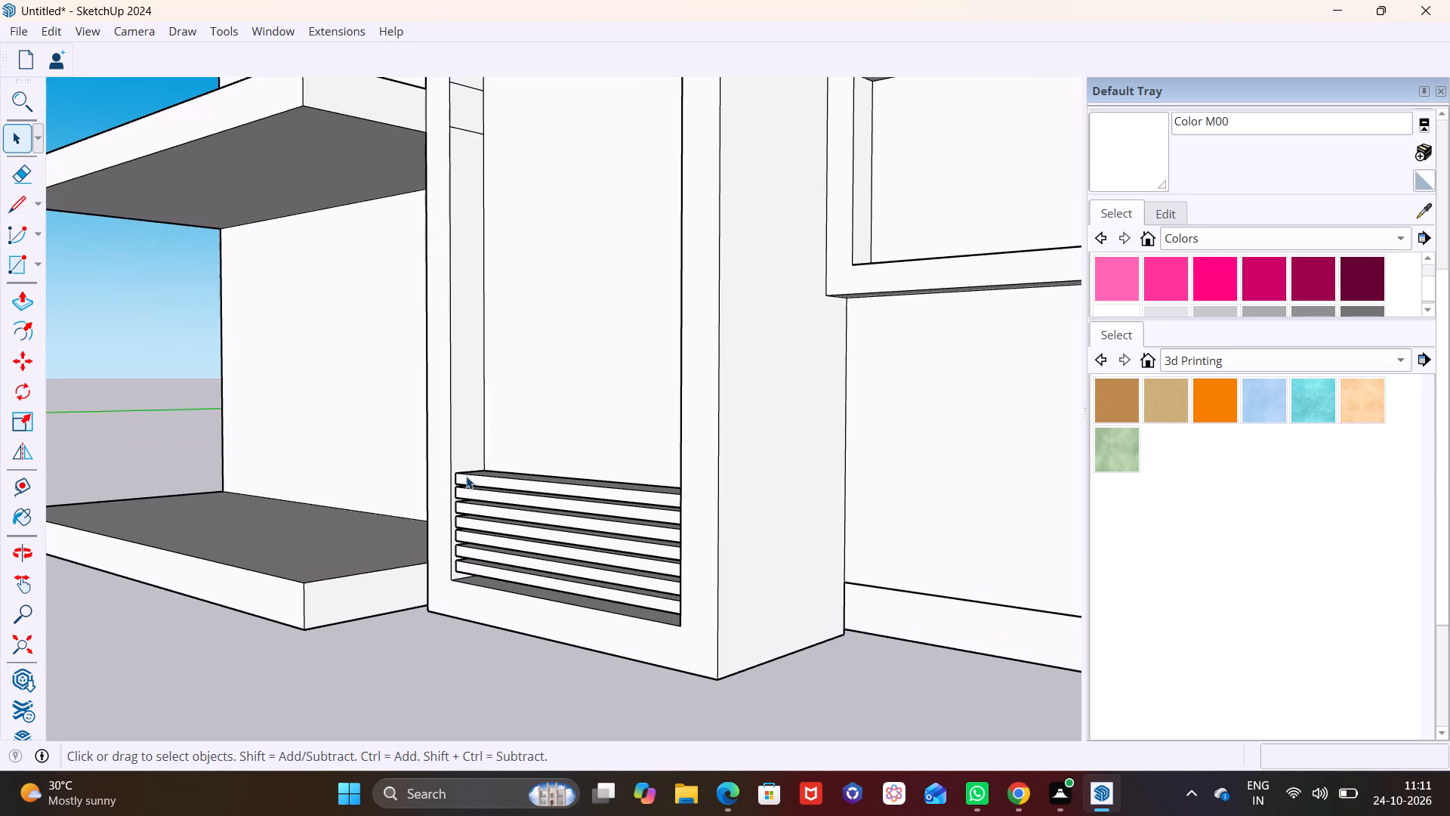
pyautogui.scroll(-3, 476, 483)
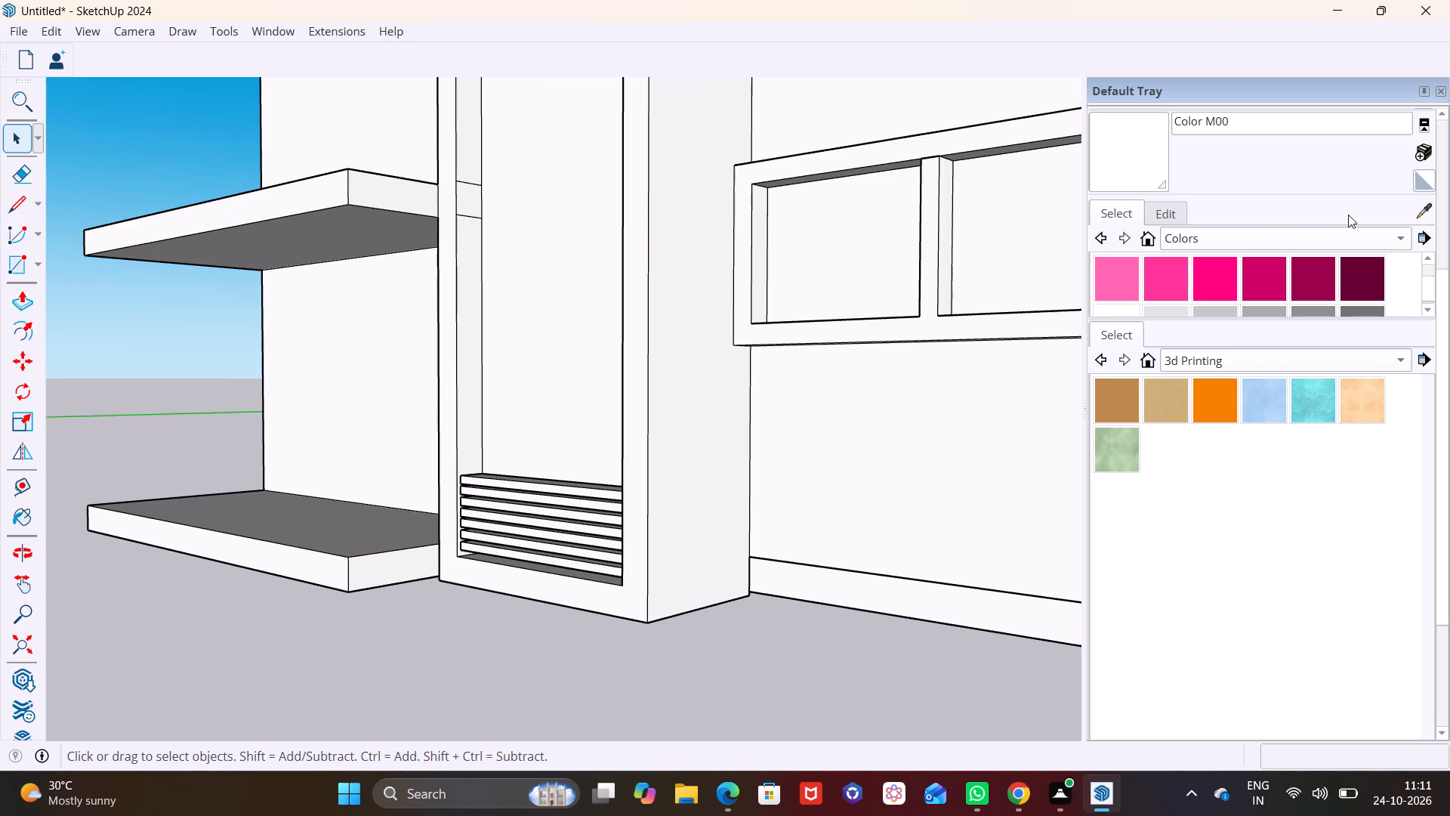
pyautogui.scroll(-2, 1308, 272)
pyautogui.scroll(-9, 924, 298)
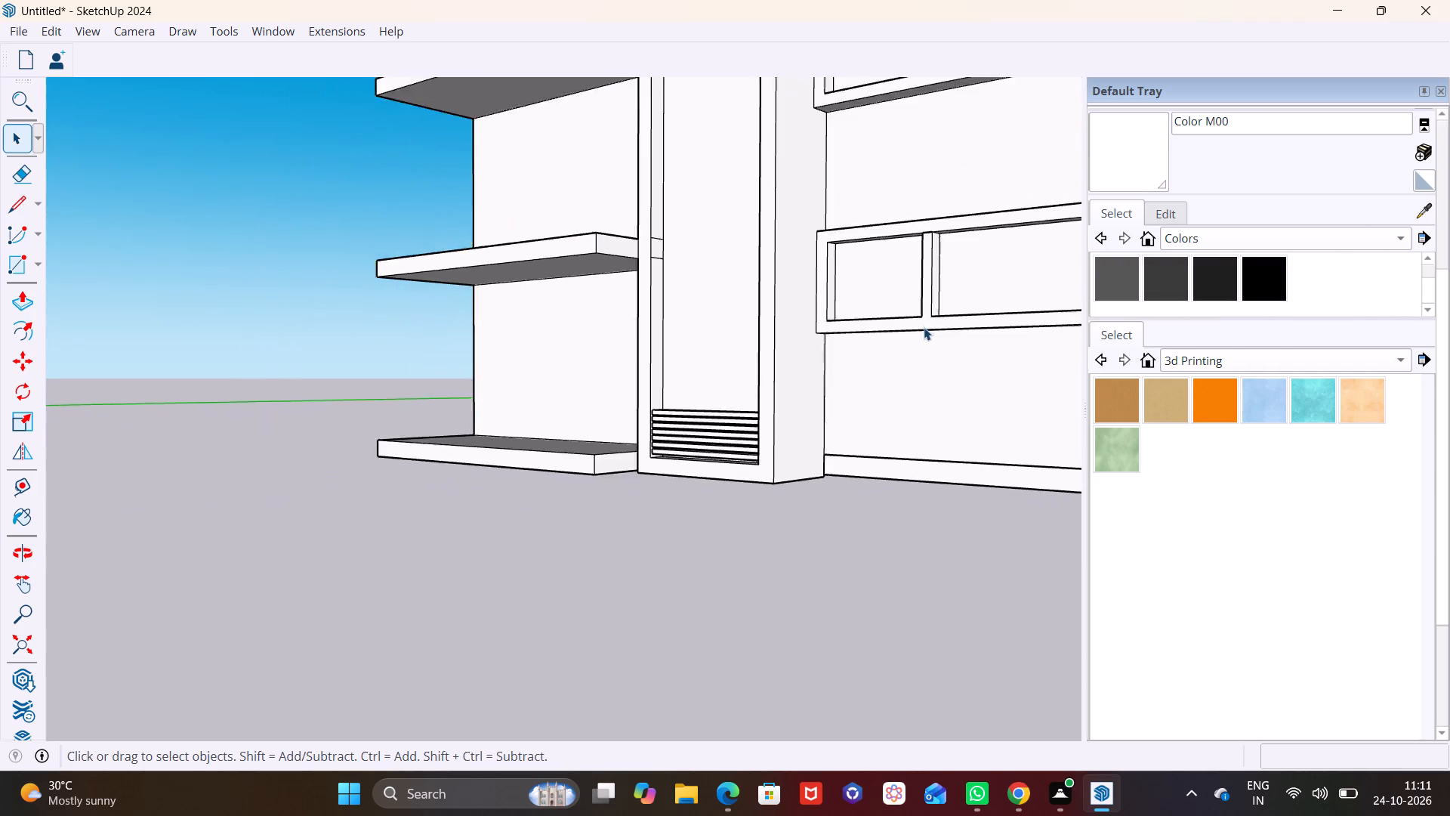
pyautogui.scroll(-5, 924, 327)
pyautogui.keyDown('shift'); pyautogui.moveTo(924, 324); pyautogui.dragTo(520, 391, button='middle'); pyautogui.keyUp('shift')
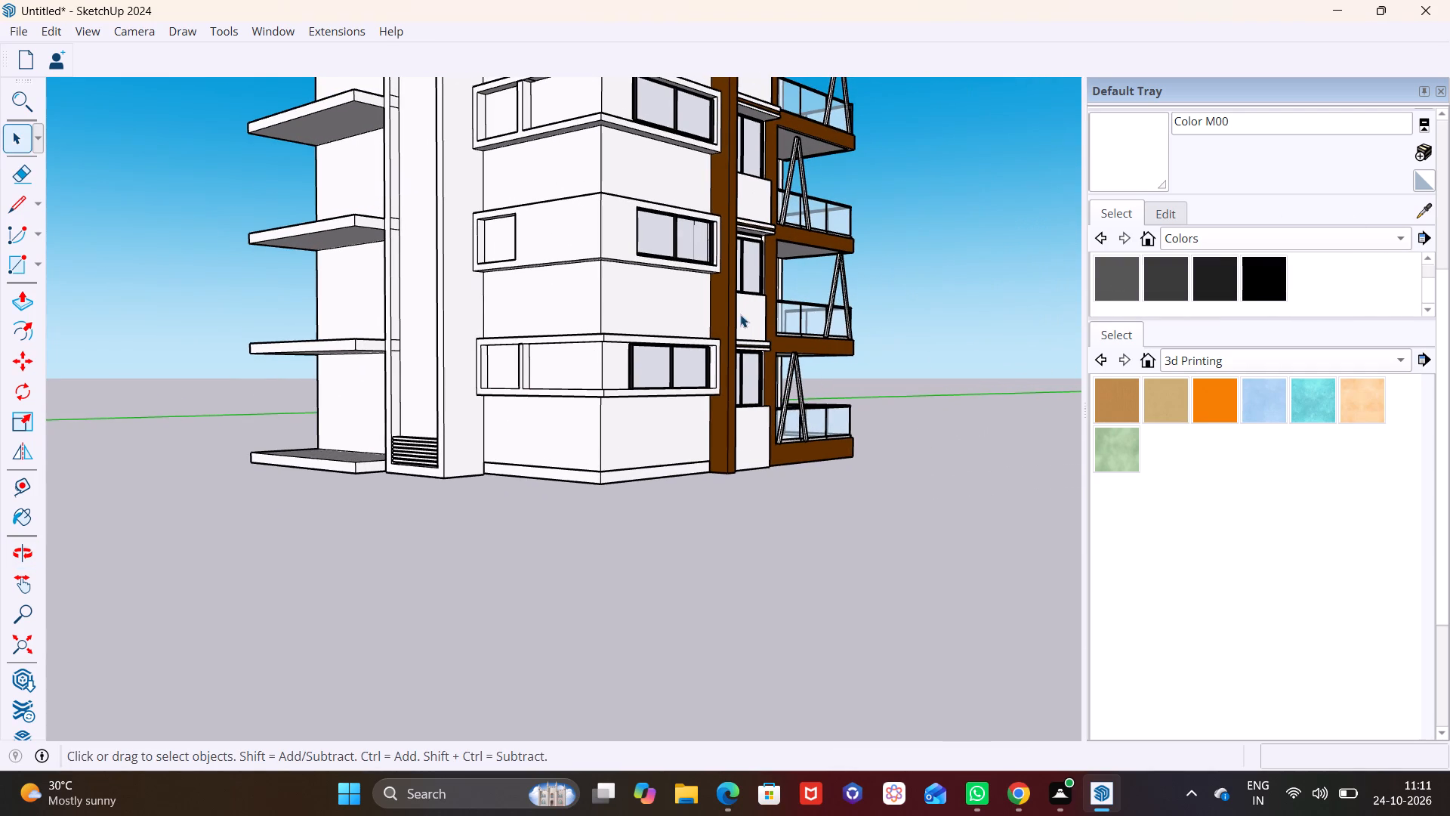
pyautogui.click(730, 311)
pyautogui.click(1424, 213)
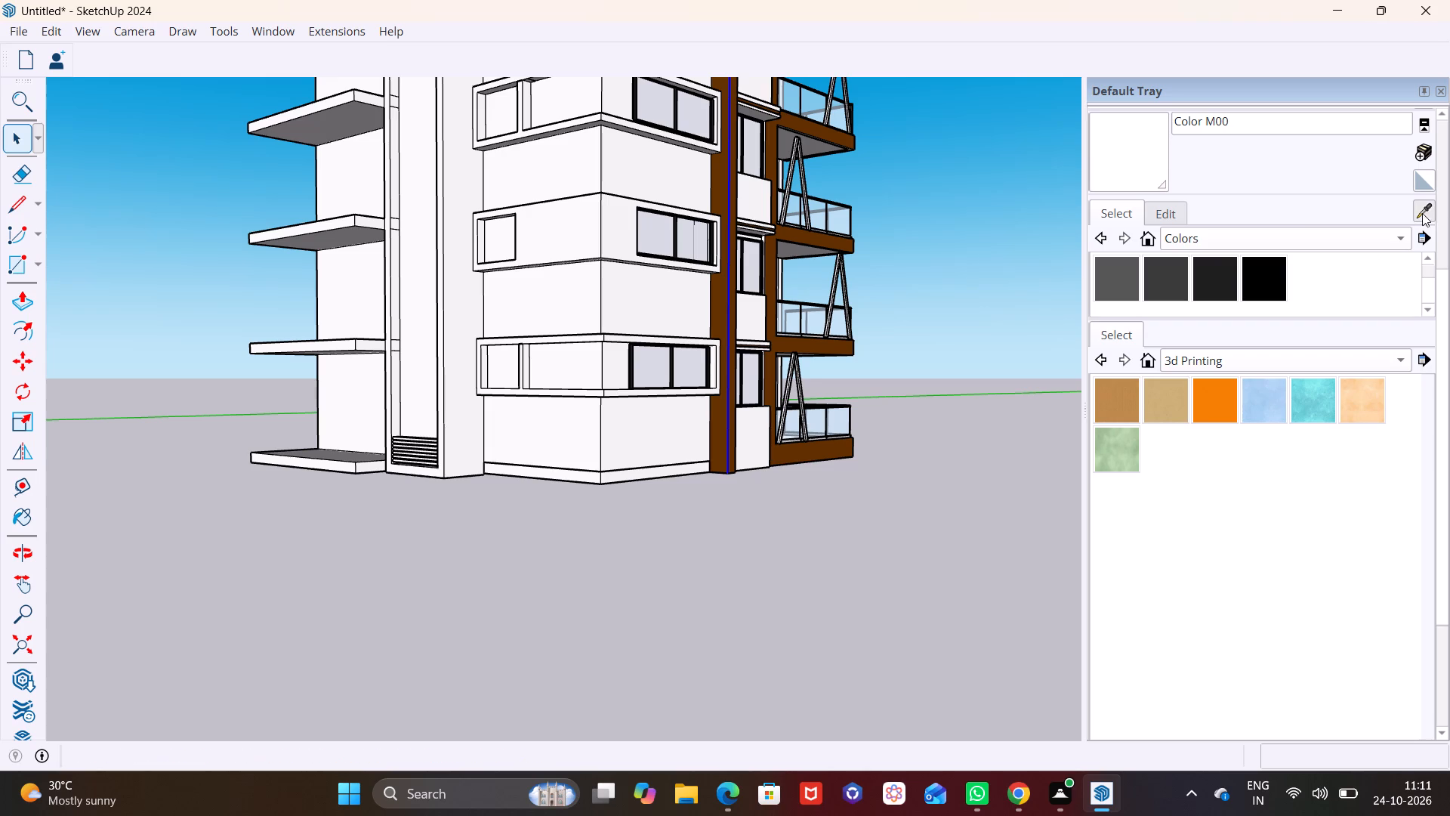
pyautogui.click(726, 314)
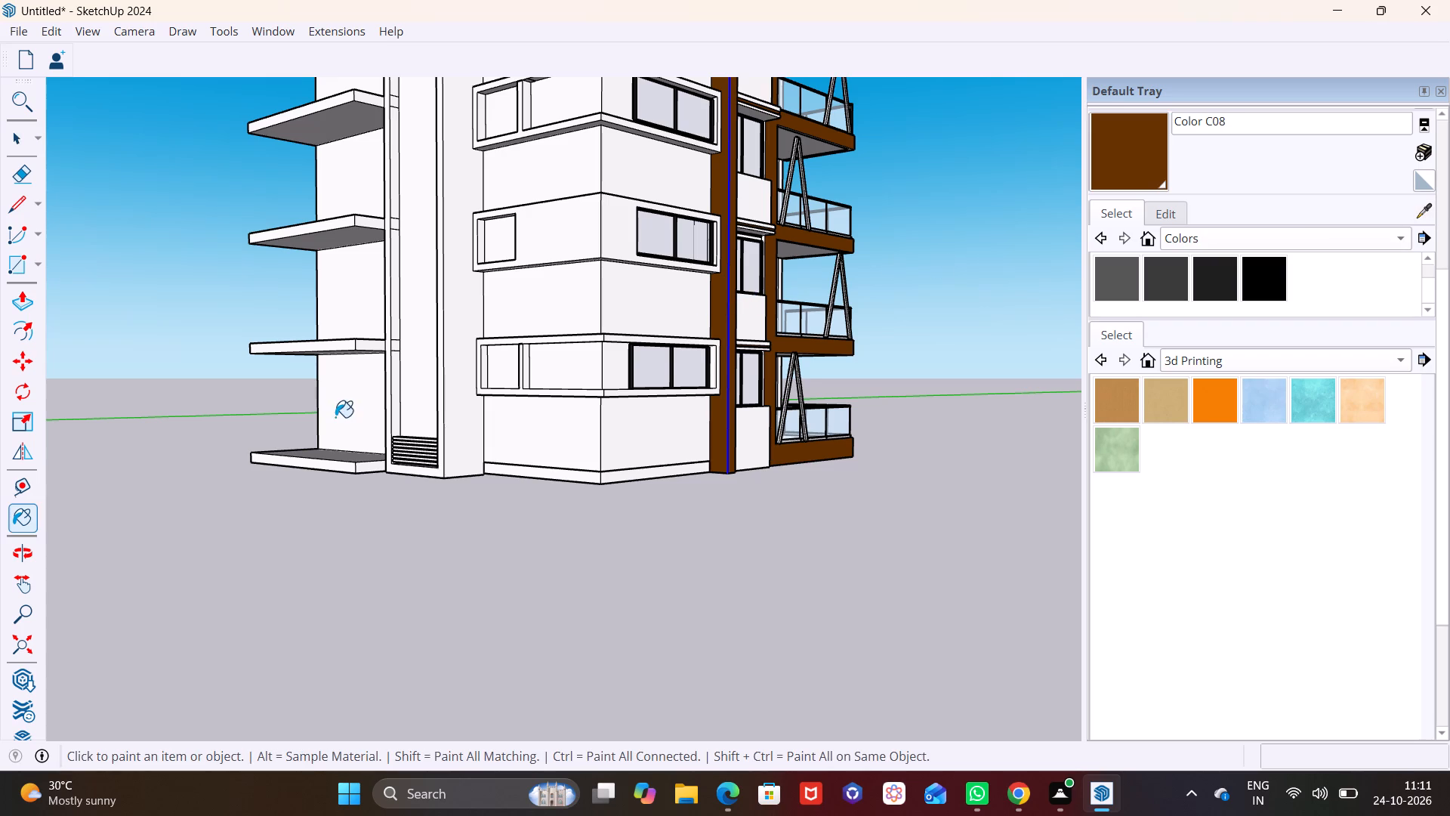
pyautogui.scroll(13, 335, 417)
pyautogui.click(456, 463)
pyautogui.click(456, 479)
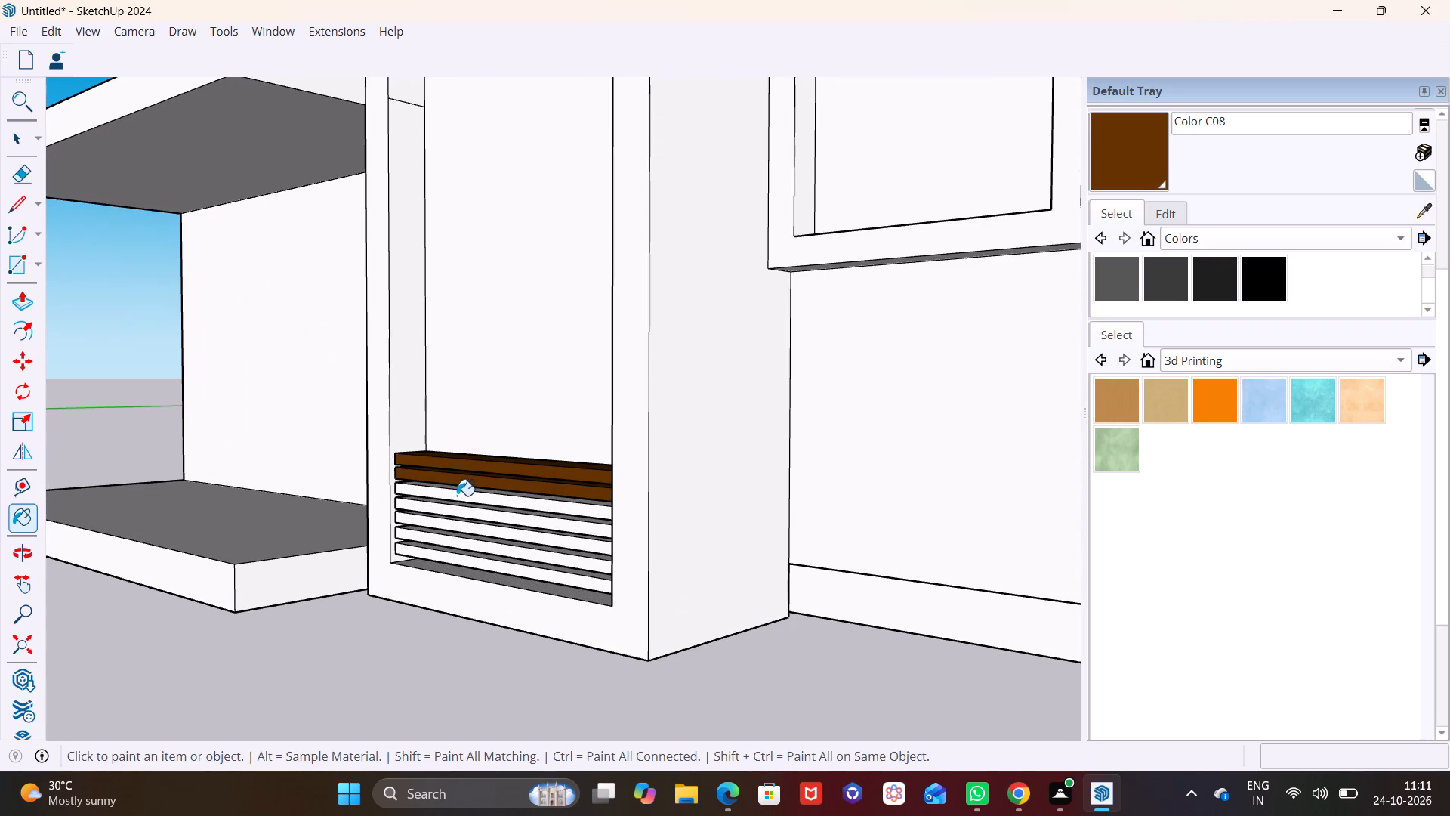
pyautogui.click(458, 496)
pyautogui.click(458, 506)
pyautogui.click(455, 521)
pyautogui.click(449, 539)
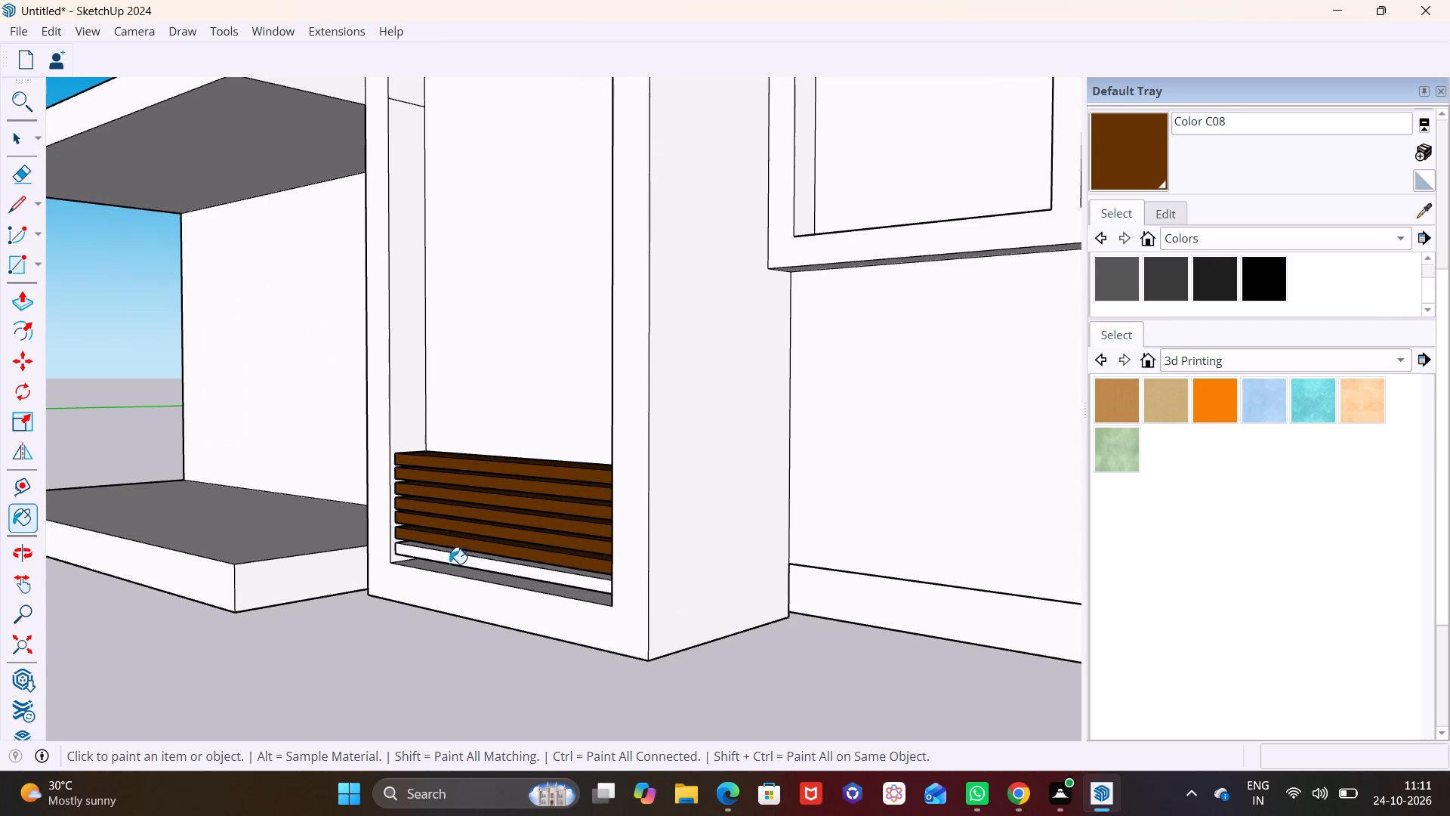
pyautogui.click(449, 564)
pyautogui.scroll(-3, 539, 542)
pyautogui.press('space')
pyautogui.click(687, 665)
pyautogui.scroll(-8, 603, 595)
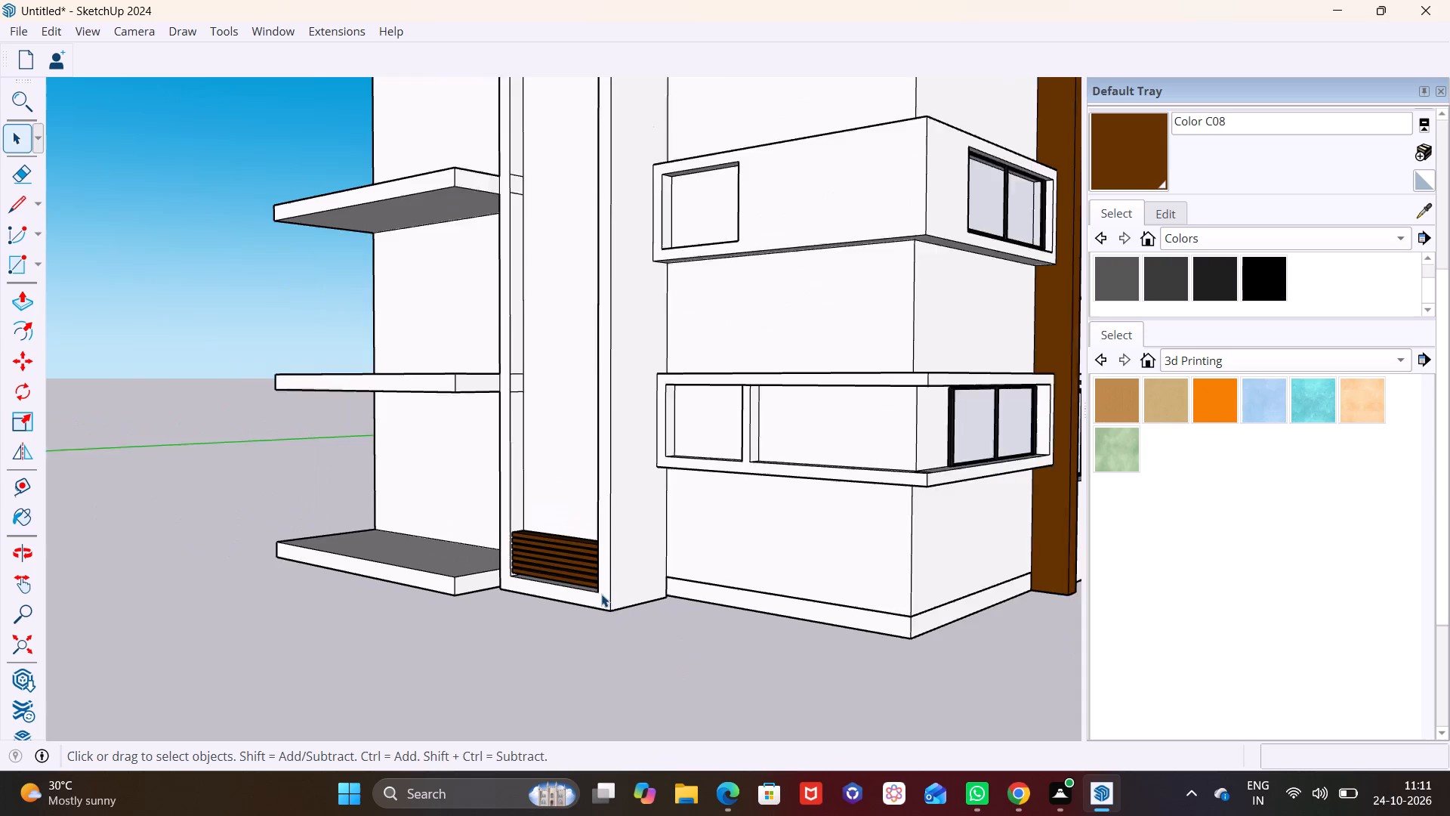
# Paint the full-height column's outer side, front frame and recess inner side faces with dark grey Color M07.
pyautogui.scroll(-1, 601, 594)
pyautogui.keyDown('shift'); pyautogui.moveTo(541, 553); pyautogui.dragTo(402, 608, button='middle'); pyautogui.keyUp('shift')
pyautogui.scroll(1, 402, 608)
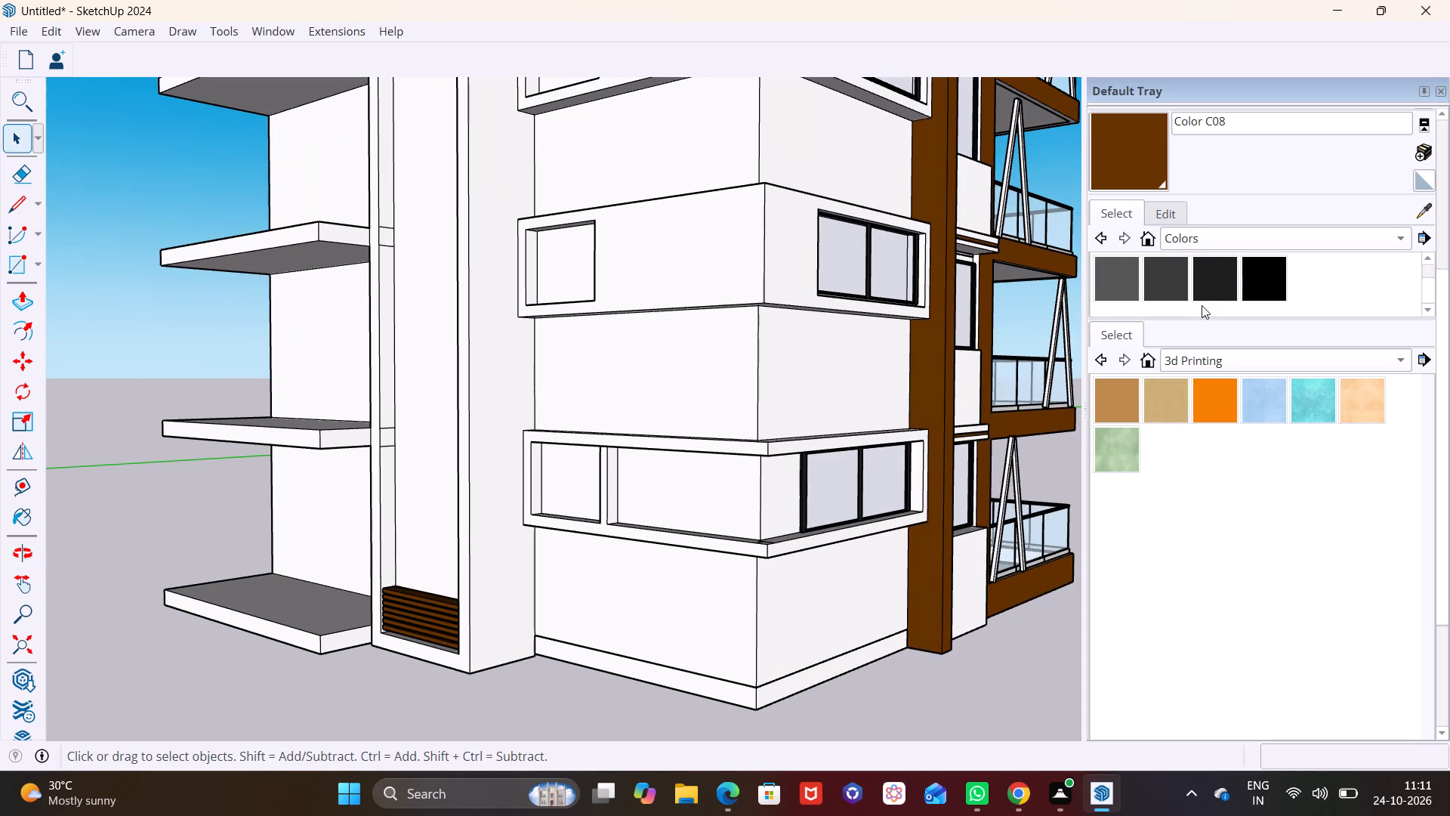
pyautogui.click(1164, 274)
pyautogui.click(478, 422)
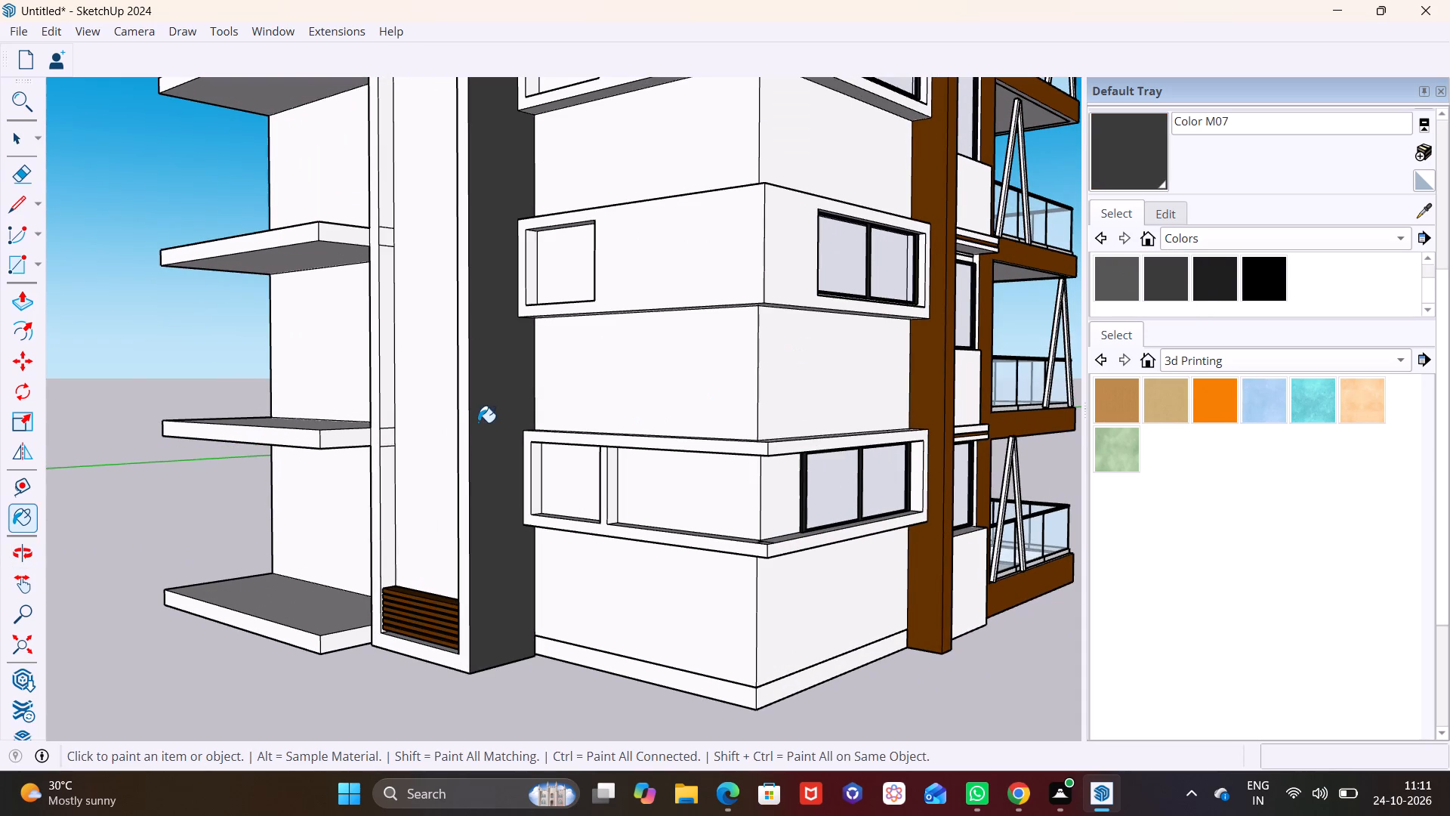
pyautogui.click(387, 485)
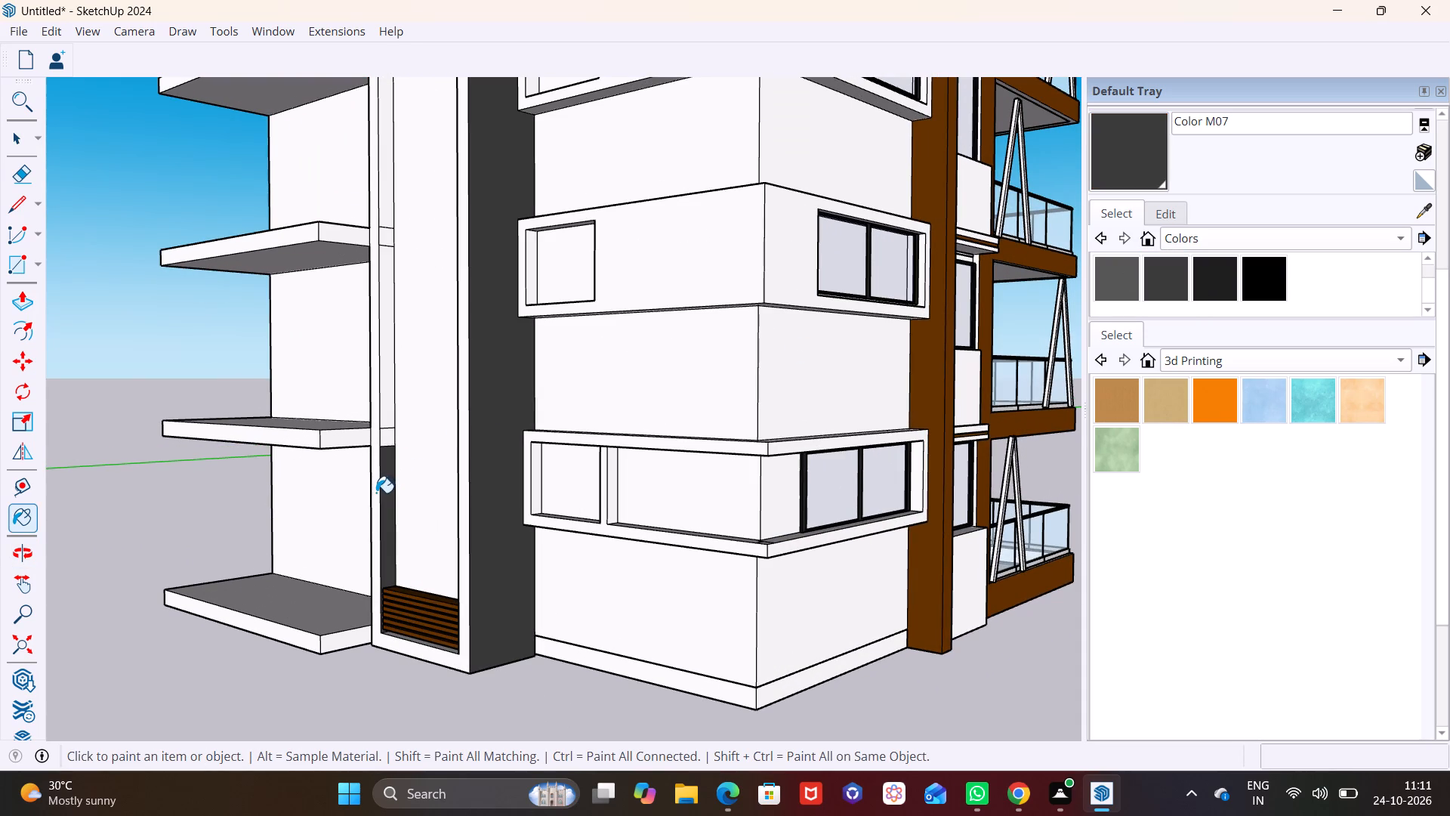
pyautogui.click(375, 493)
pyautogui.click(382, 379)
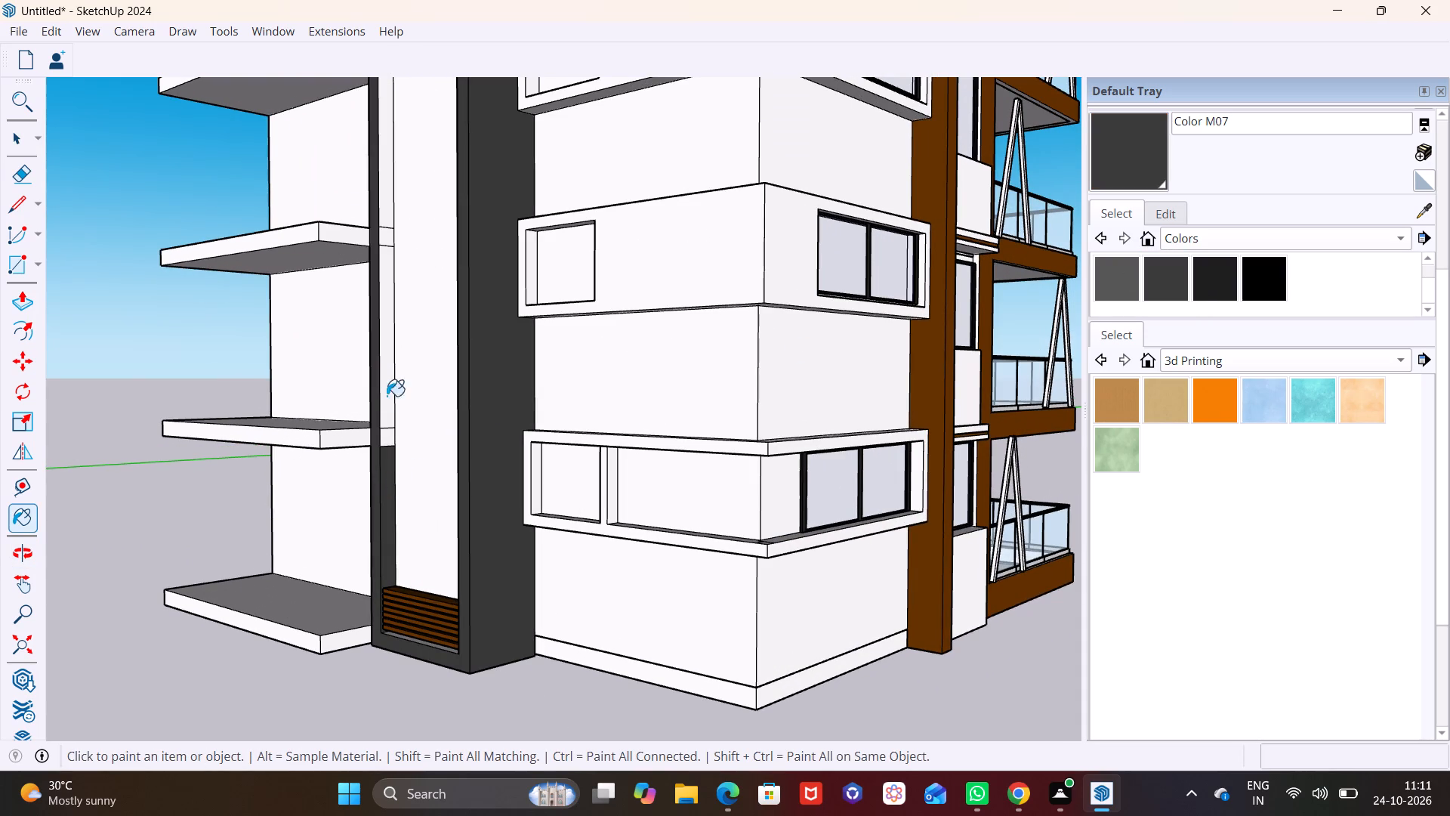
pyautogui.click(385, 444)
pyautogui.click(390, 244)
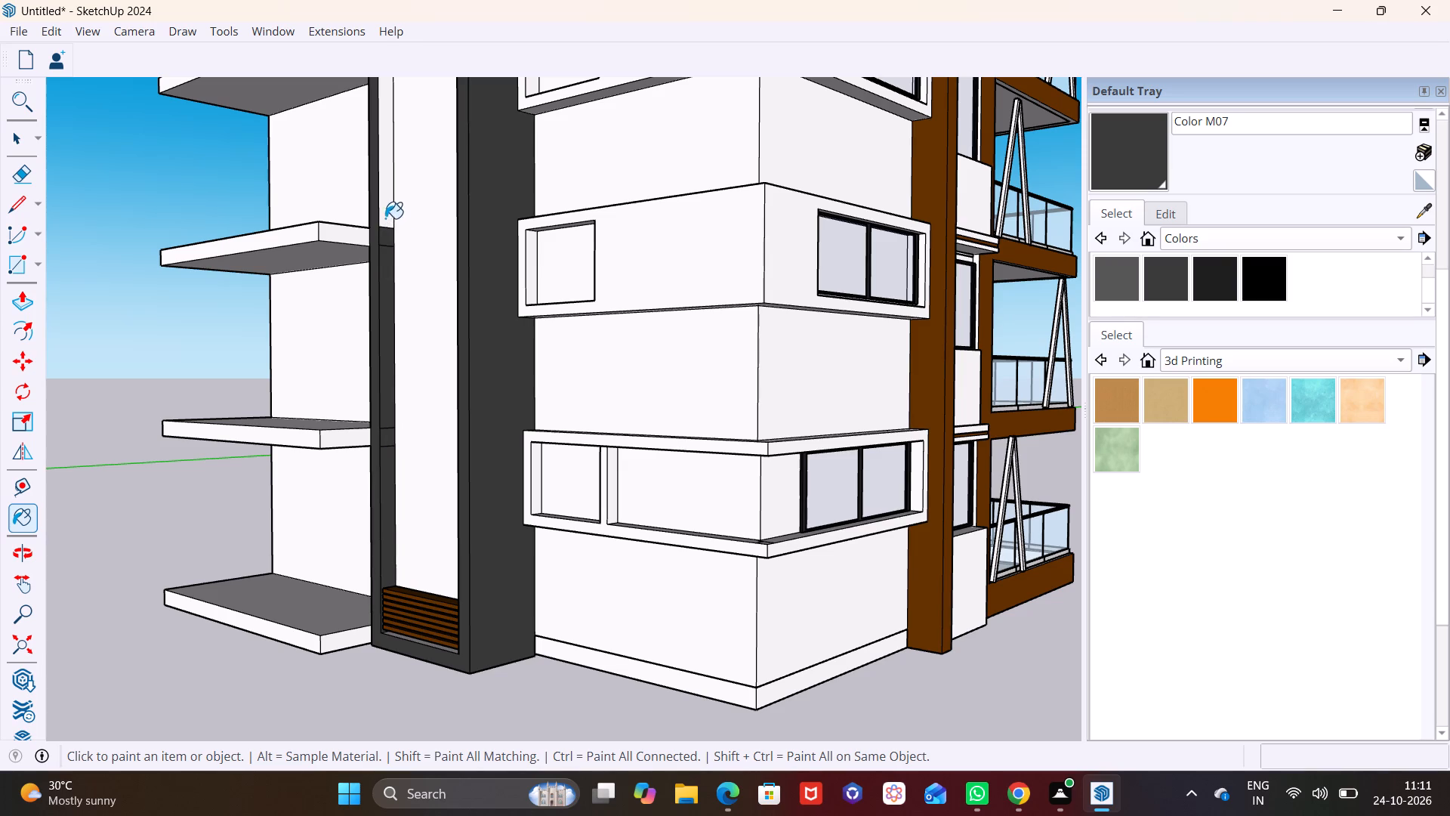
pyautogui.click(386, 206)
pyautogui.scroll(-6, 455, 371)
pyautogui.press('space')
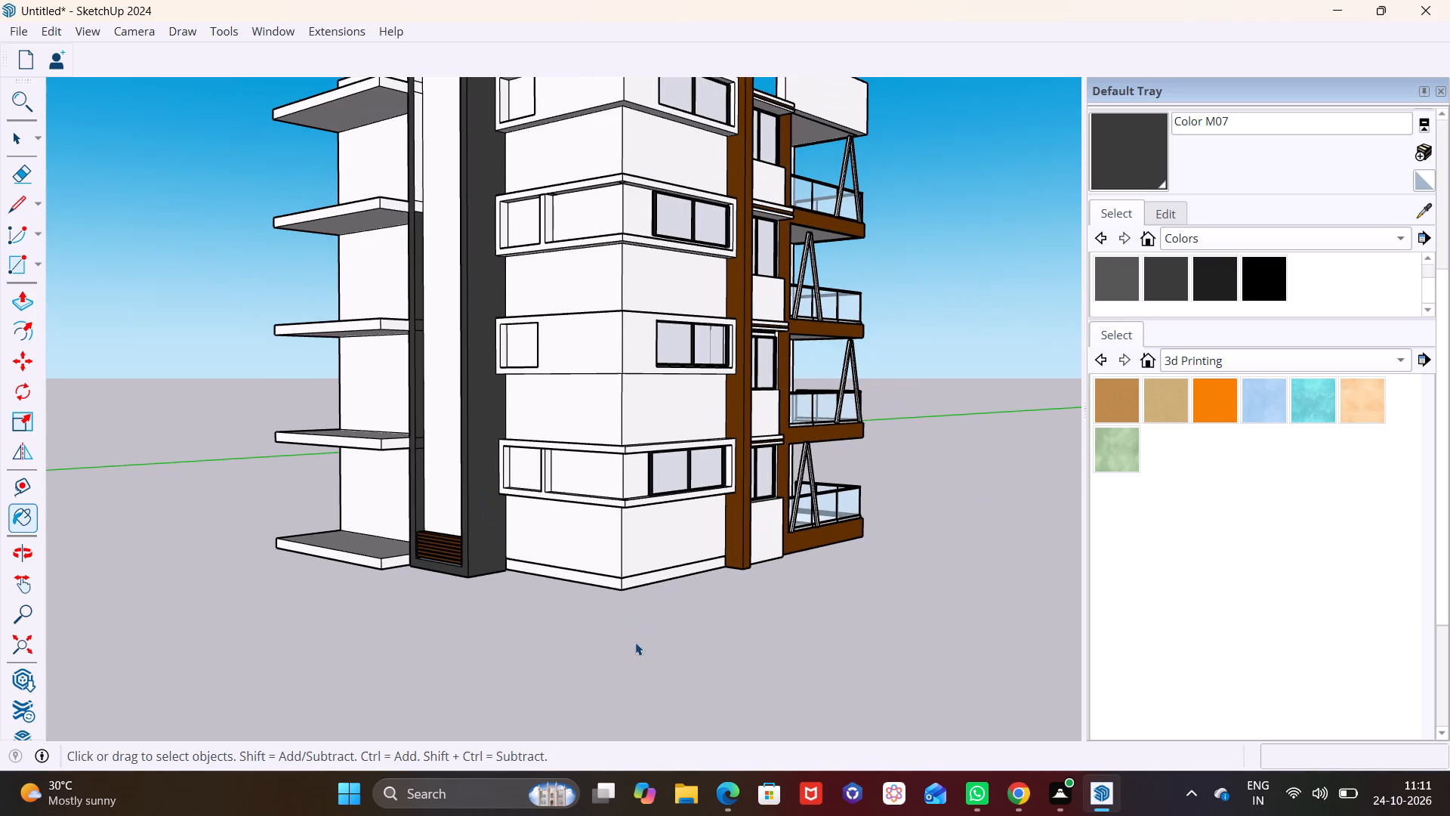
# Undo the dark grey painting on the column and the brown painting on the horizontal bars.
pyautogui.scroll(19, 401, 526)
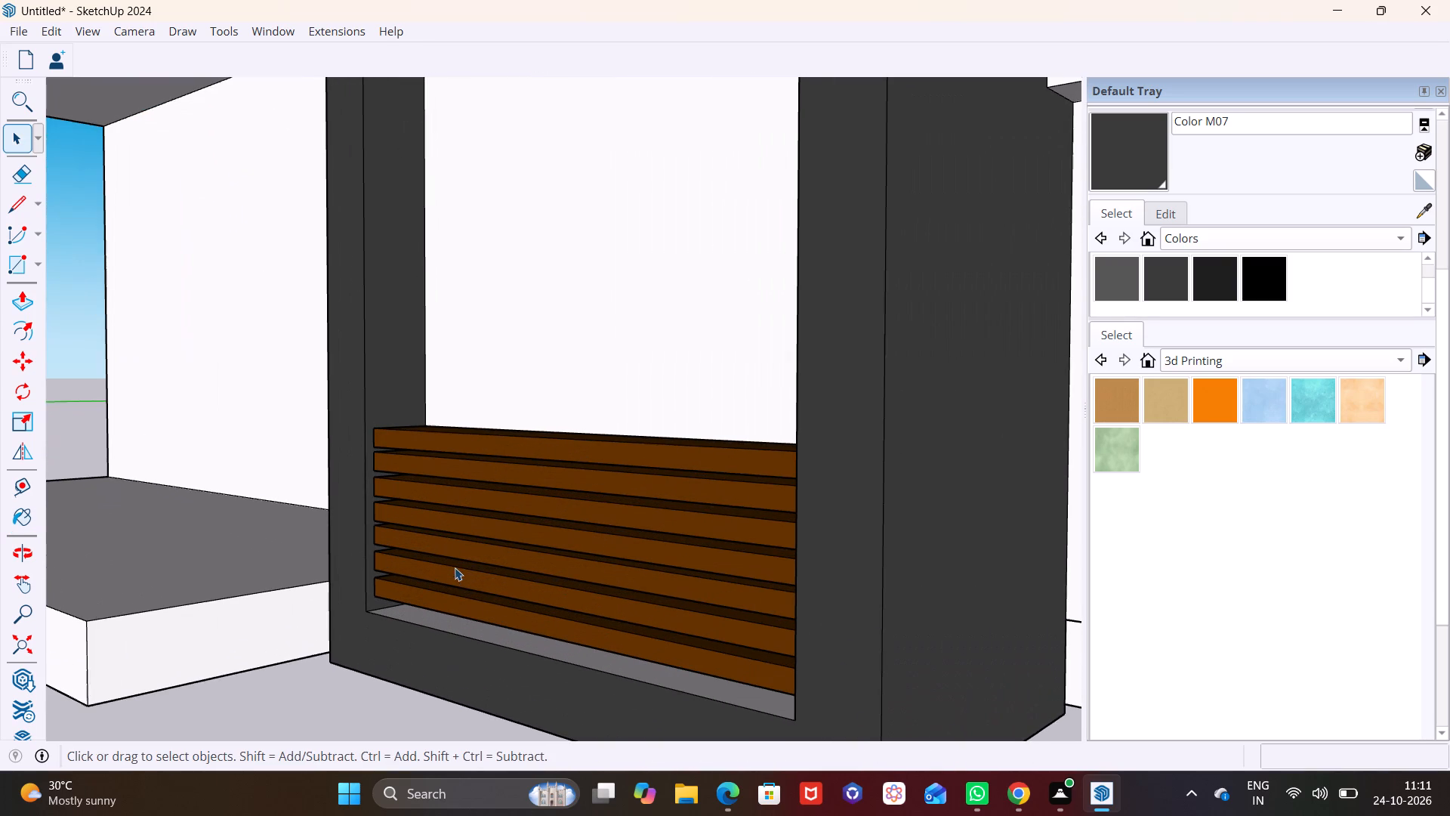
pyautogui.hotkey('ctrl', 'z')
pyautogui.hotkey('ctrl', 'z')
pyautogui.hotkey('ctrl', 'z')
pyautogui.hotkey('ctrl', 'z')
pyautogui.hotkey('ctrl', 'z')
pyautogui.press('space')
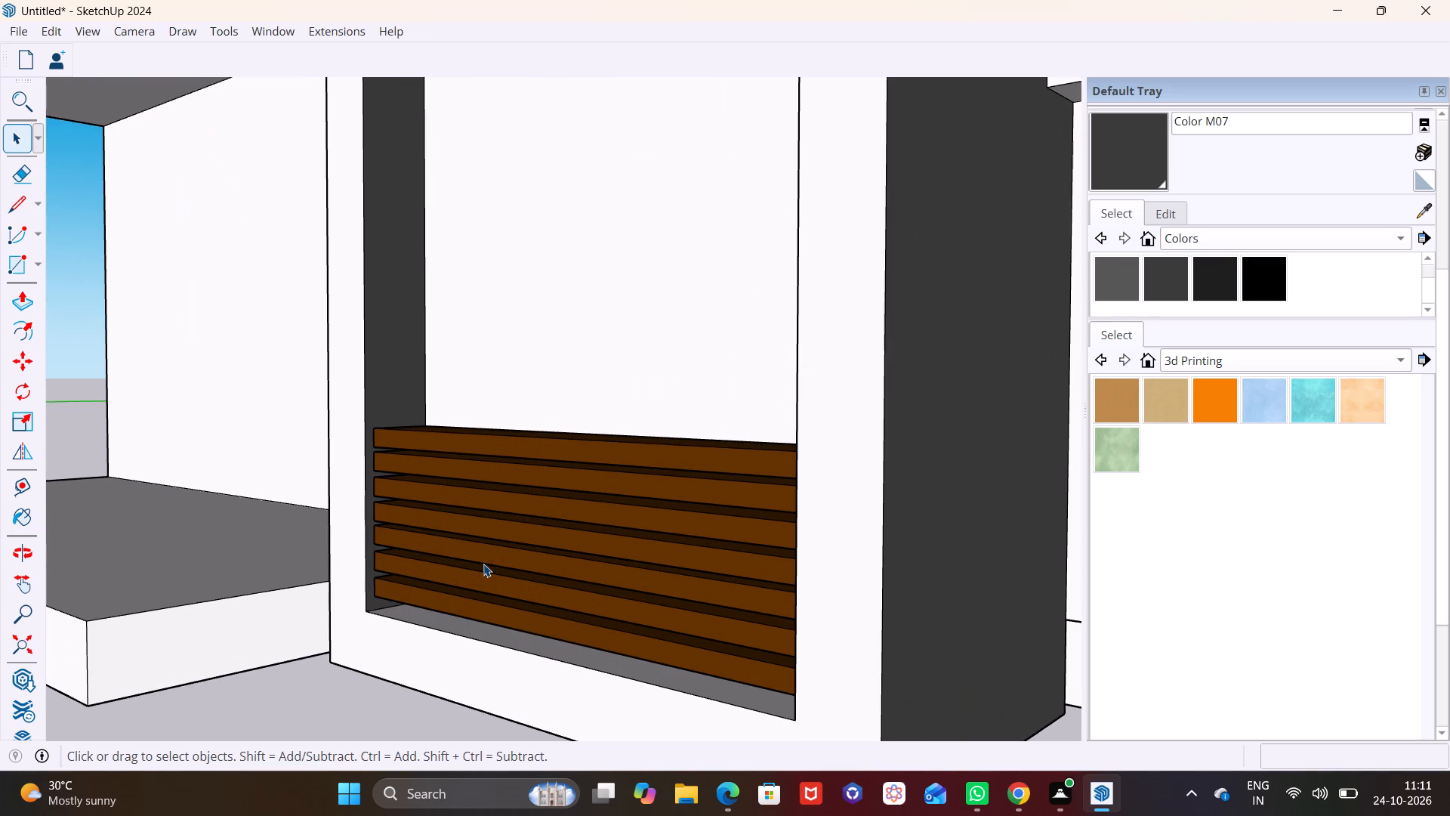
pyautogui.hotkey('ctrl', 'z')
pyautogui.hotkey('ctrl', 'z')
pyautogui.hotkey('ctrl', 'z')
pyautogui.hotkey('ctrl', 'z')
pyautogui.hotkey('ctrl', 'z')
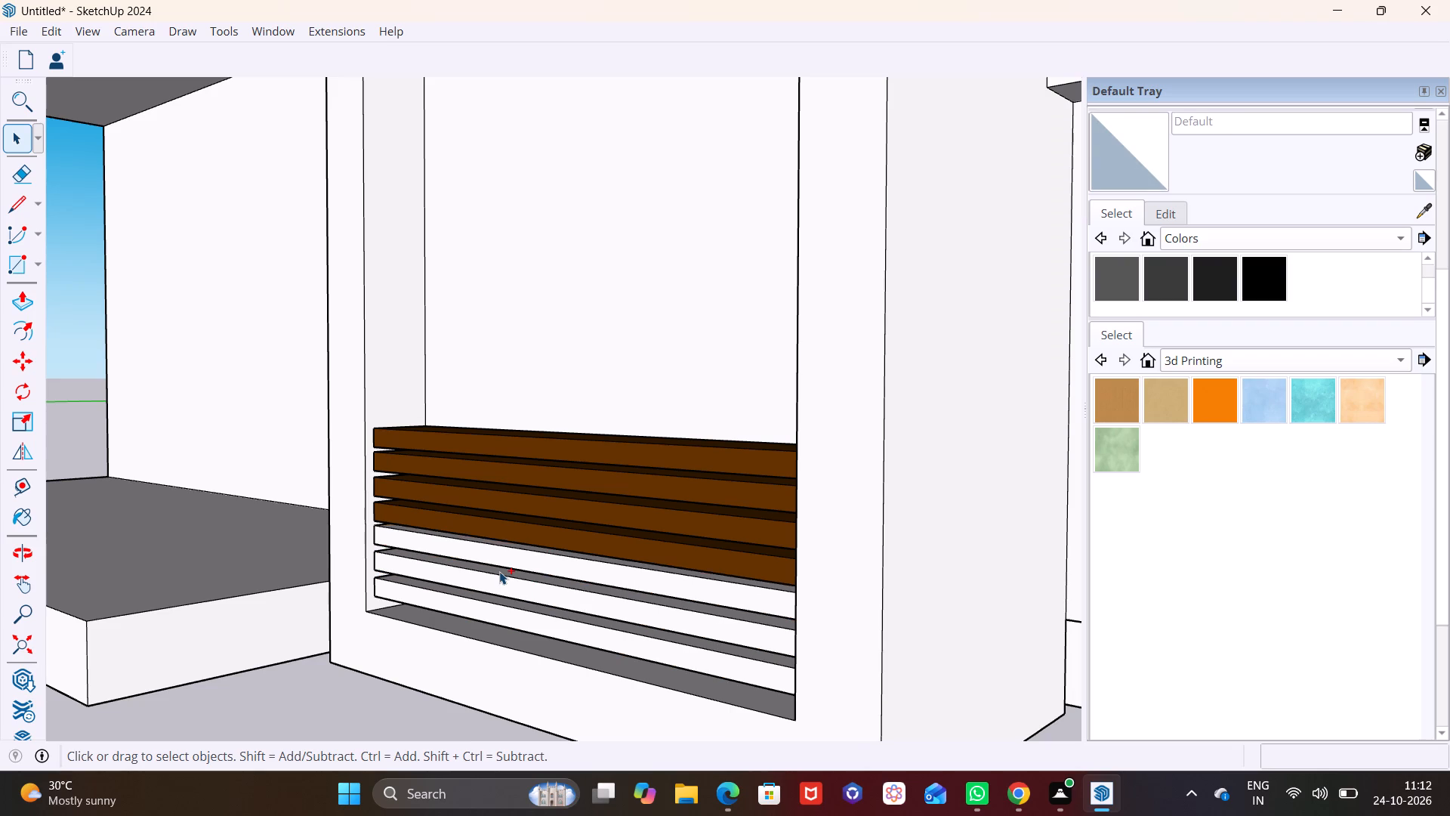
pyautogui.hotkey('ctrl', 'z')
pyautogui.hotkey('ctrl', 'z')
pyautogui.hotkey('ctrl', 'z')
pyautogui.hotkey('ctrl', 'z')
# Undo the upward copies of the horizontal bar, keeping only the original bar just above the recess floor.
pyautogui.hotkey('ctrl', 'z')
pyautogui.hotkey('ctrl', 'z')
pyautogui.hotkey('ctrl', 'z')
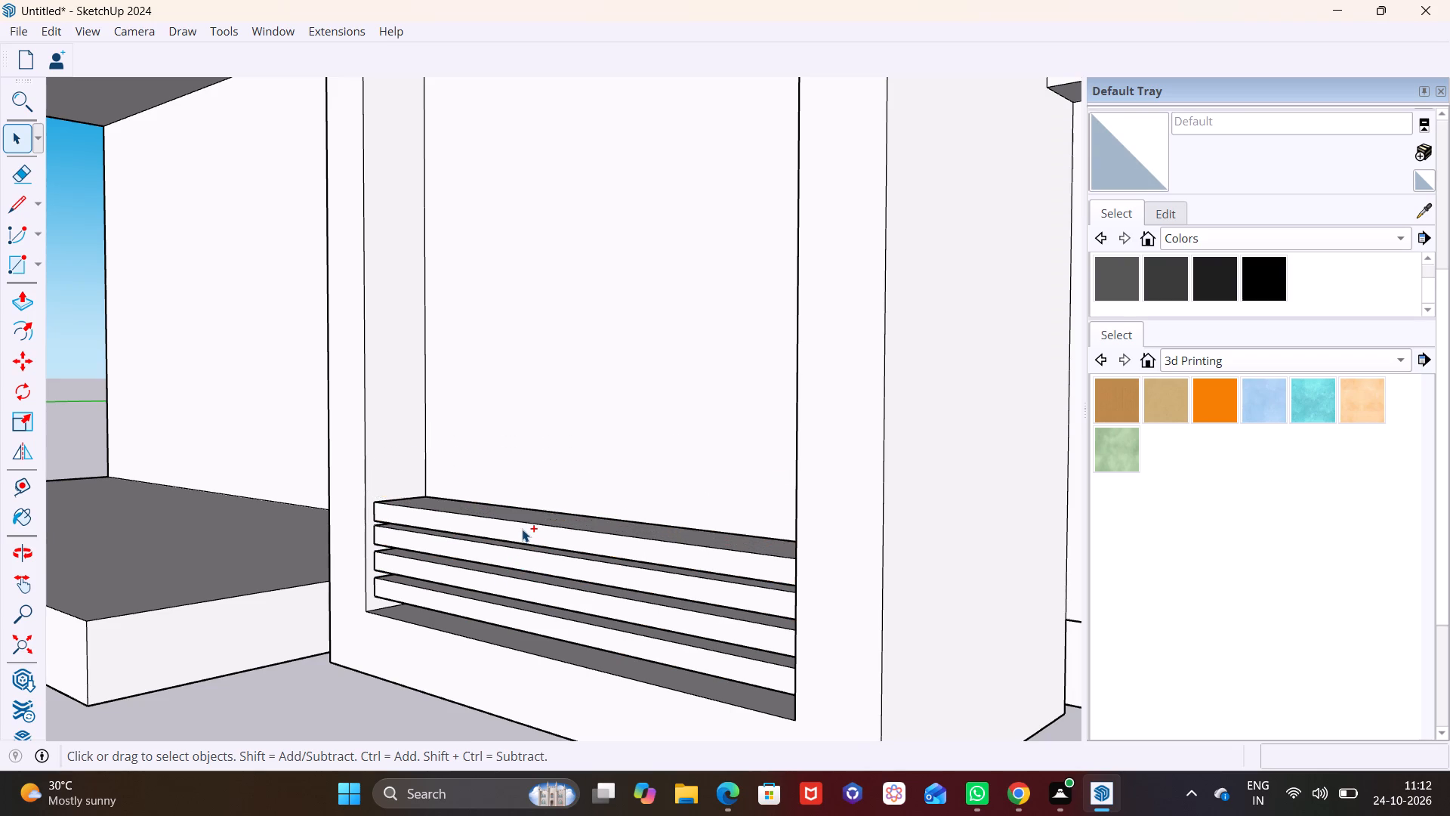
pyautogui.hotkey('ctrl', 'z')
pyautogui.hotkey('ctrl', 'z')
pyautogui.hotkey('ctrl', 'z')
# Move the remaining horizontal bar down about 2" along the recess's back corner, closer to the recess floor.
pyautogui.scroll(7, 501, 586)
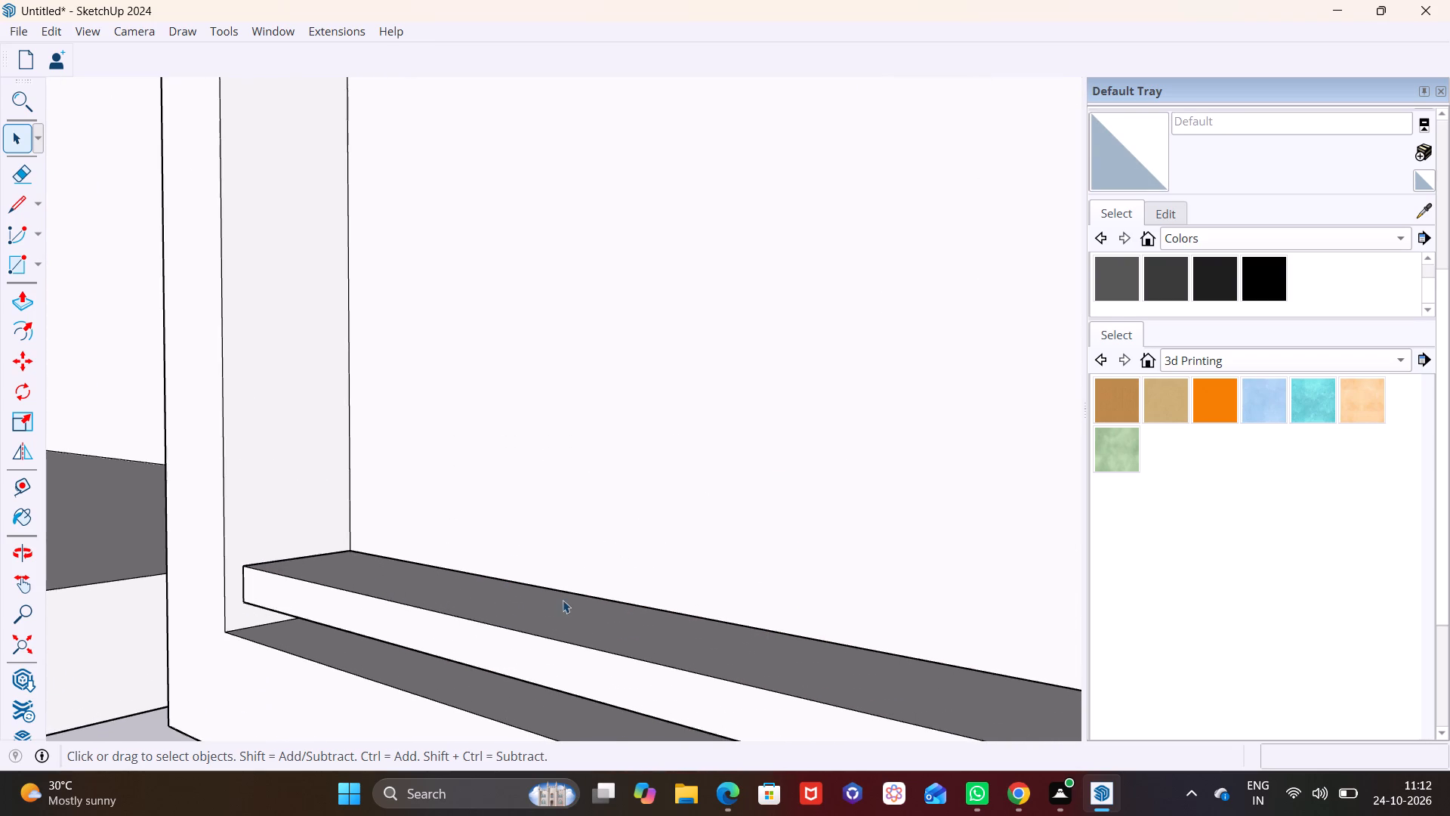
pyautogui.scroll(-5, 612, 555)
pyautogui.keyDown('shift'); pyautogui.moveTo(647, 601); pyautogui.dragTo(689, 455, button='middle'); pyautogui.keyUp('shift')
pyautogui.scroll(1, 665, 484)
pyautogui.moveTo(677, 493); pyautogui.dragTo(698, 498, button='middle')
pyautogui.click(656, 476)
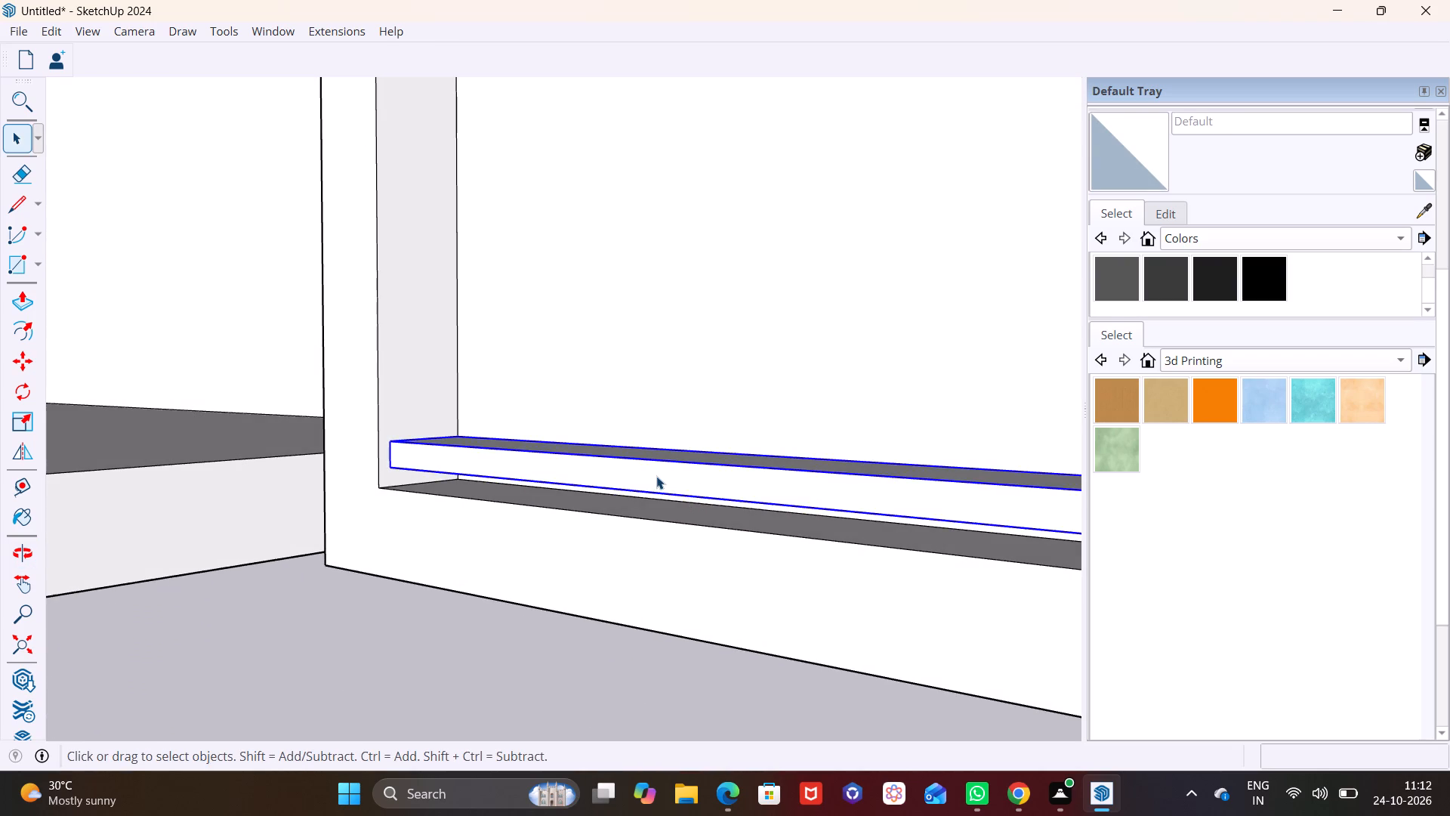
pyautogui.moveTo(656, 469); pyautogui.dragTo(619, 492, button='middle')
pyautogui.scroll(3, 548, 480)
pyautogui.press('m')
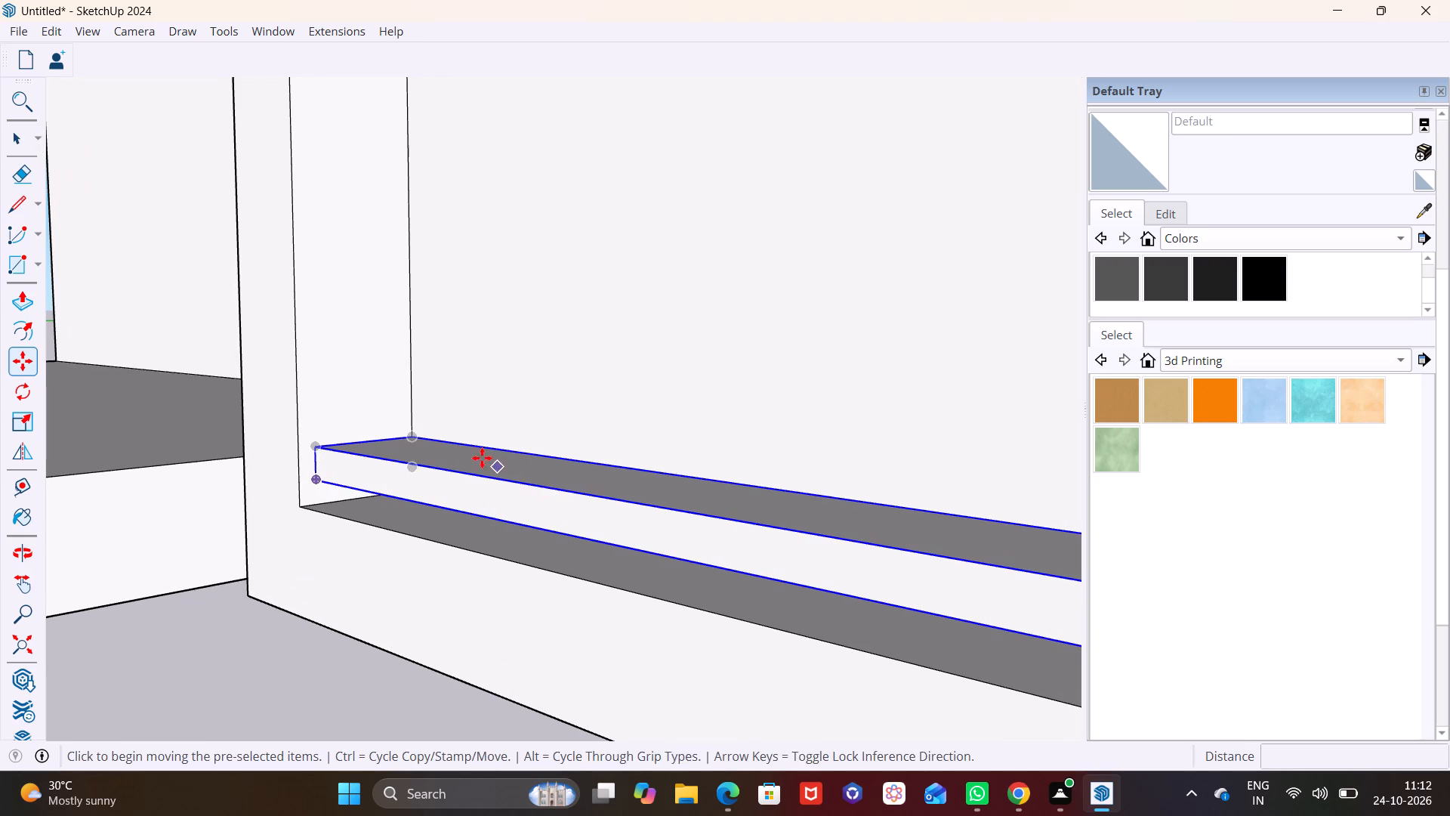
pyautogui.scroll(2, 386, 419)
pyautogui.click(419, 437)
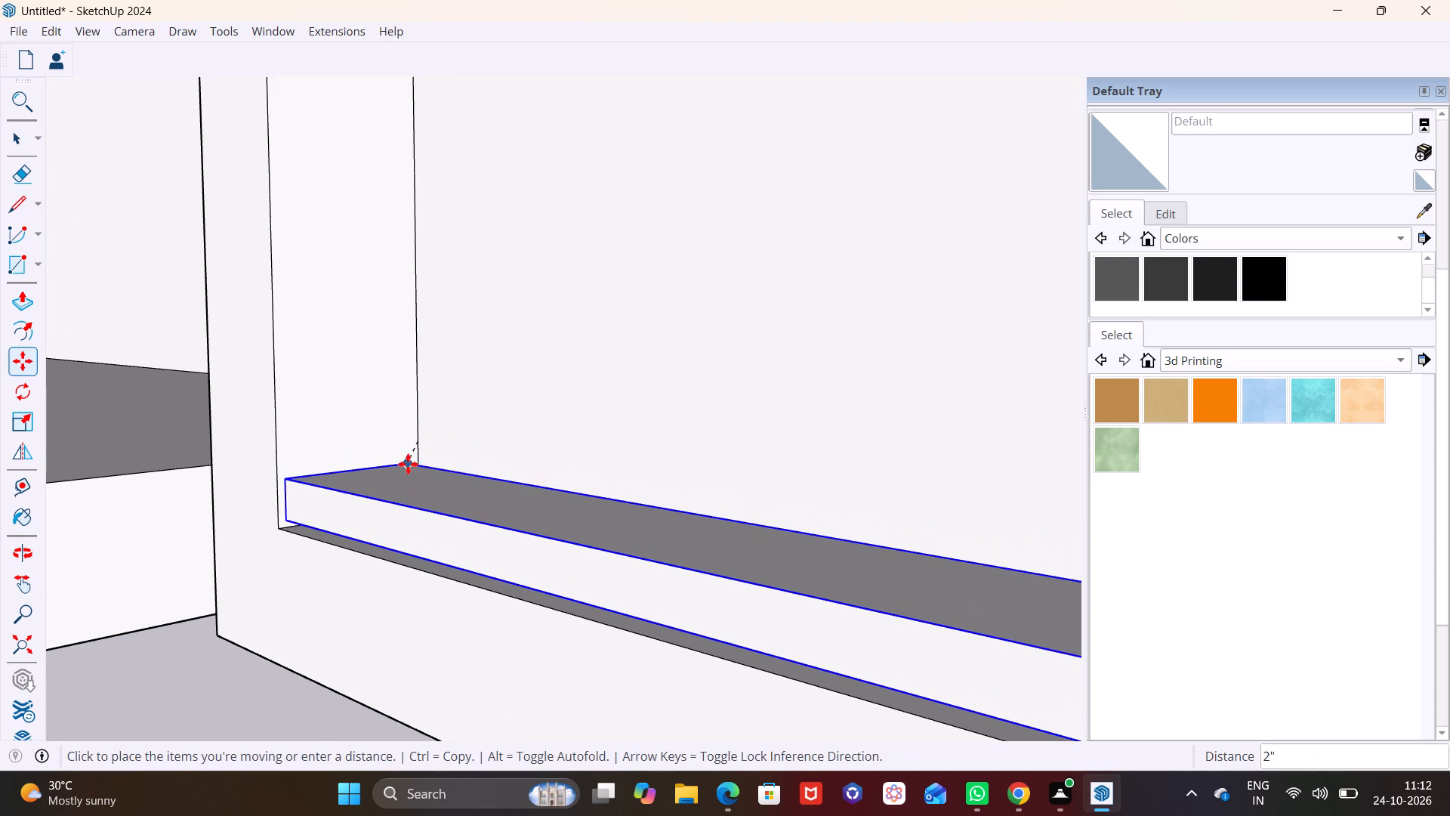
pyautogui.click(409, 466)
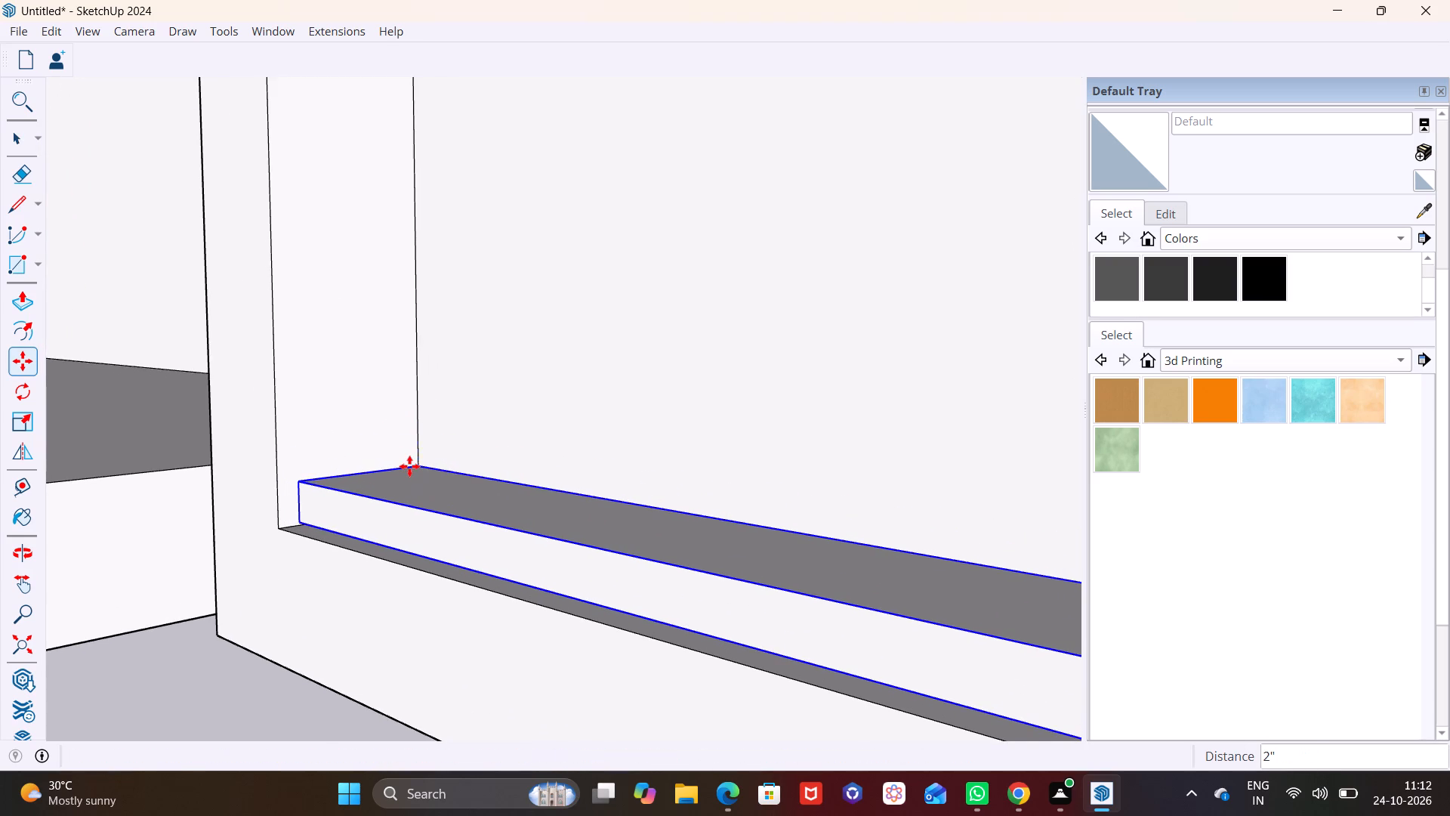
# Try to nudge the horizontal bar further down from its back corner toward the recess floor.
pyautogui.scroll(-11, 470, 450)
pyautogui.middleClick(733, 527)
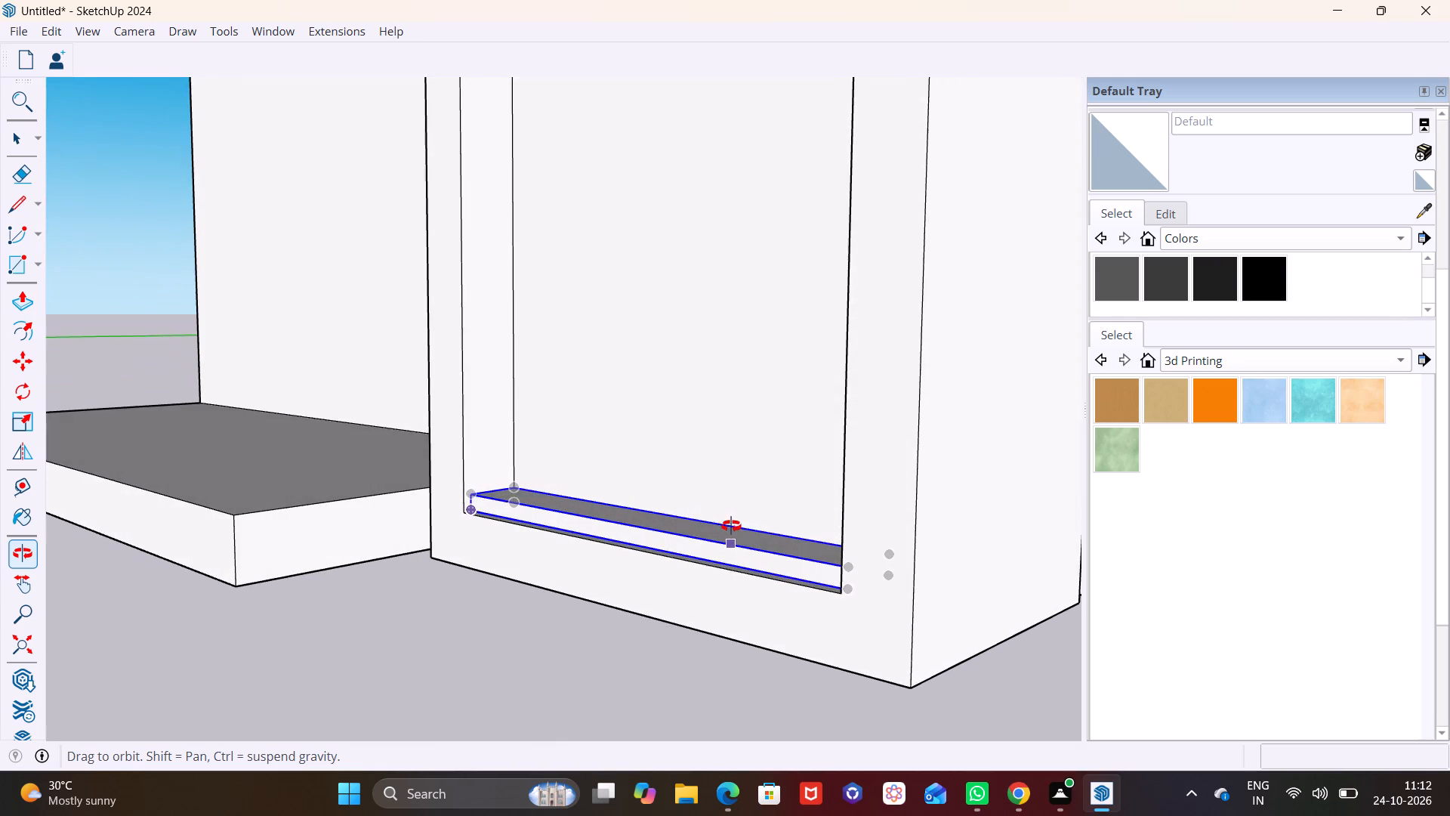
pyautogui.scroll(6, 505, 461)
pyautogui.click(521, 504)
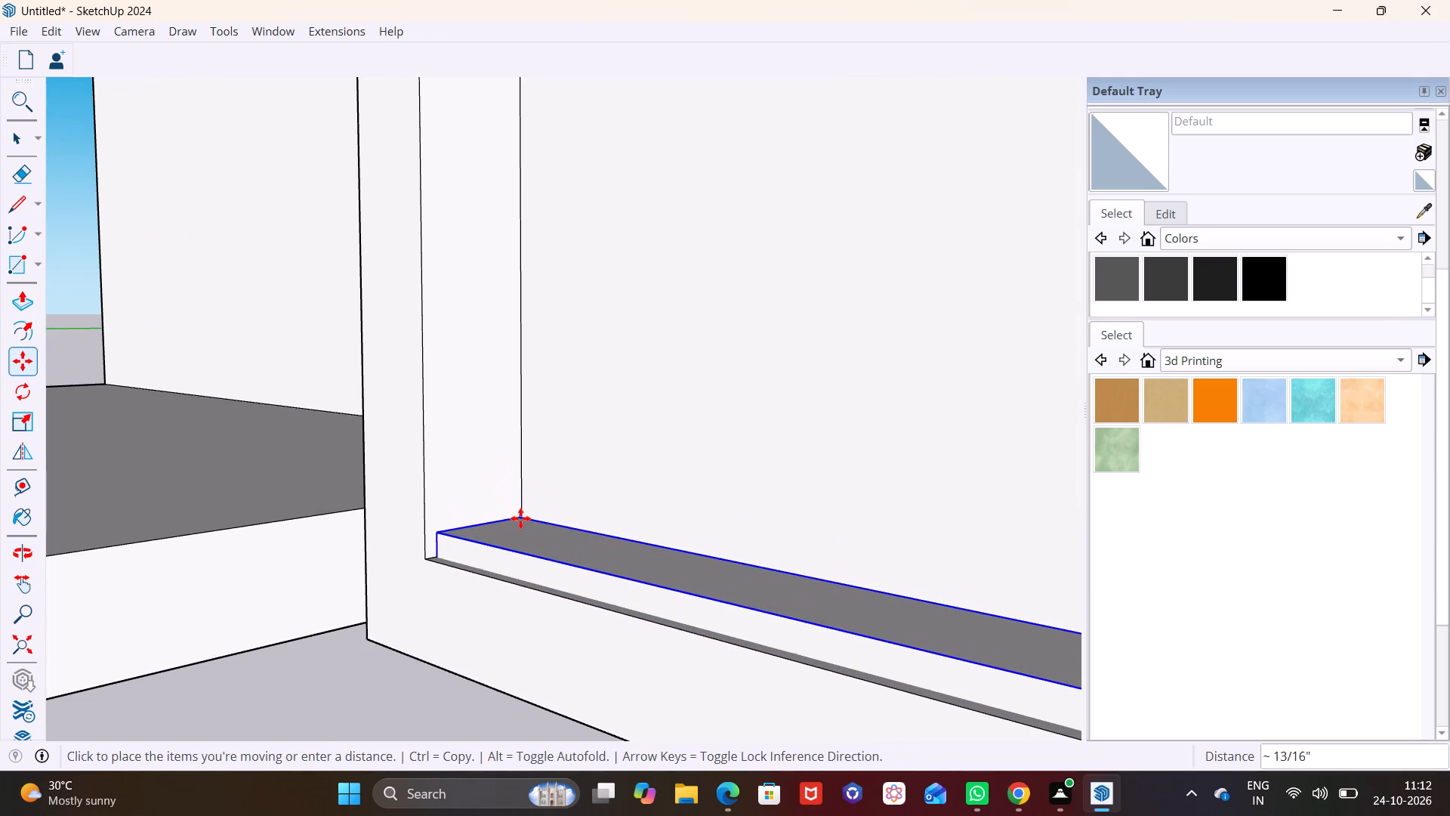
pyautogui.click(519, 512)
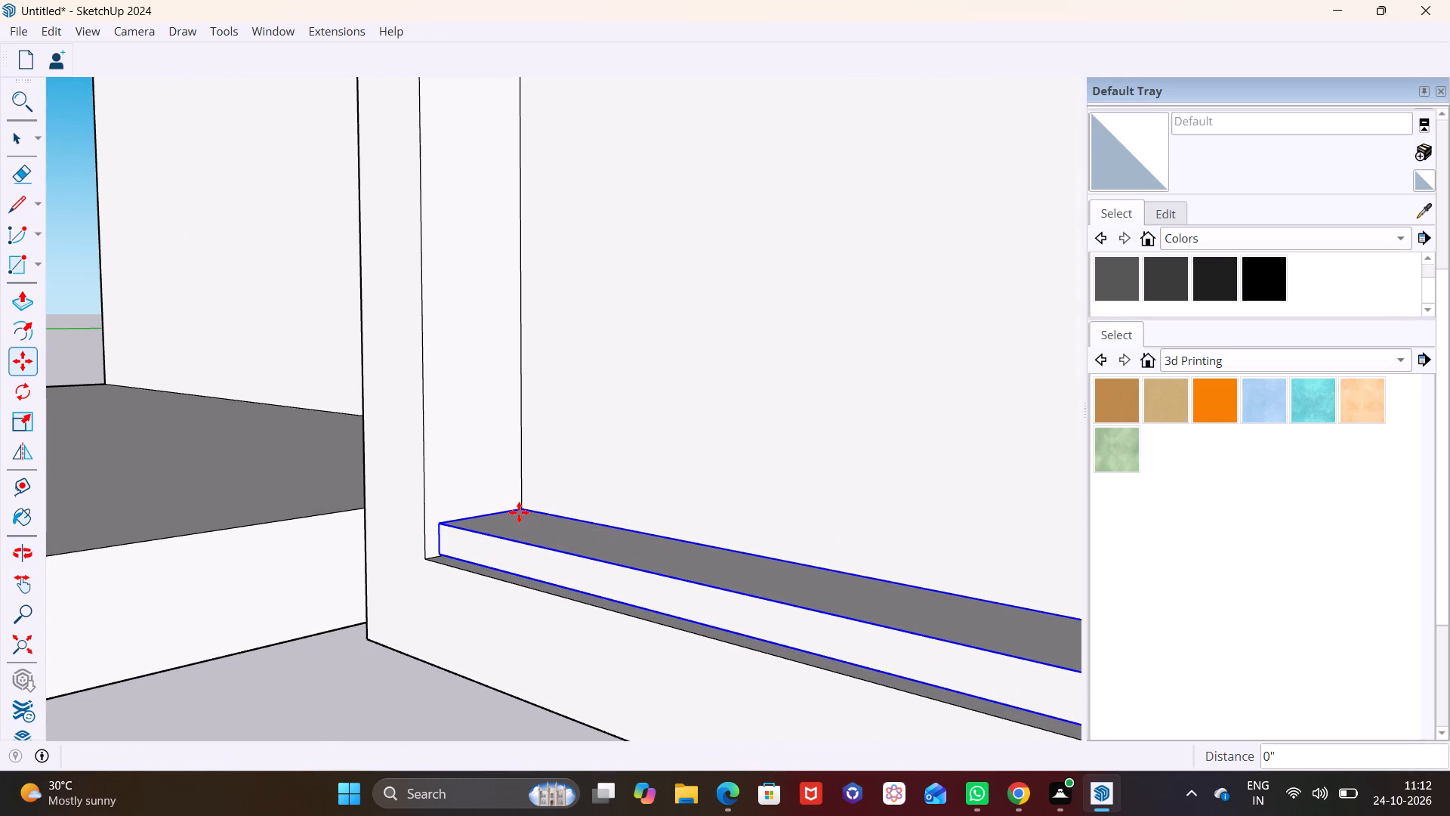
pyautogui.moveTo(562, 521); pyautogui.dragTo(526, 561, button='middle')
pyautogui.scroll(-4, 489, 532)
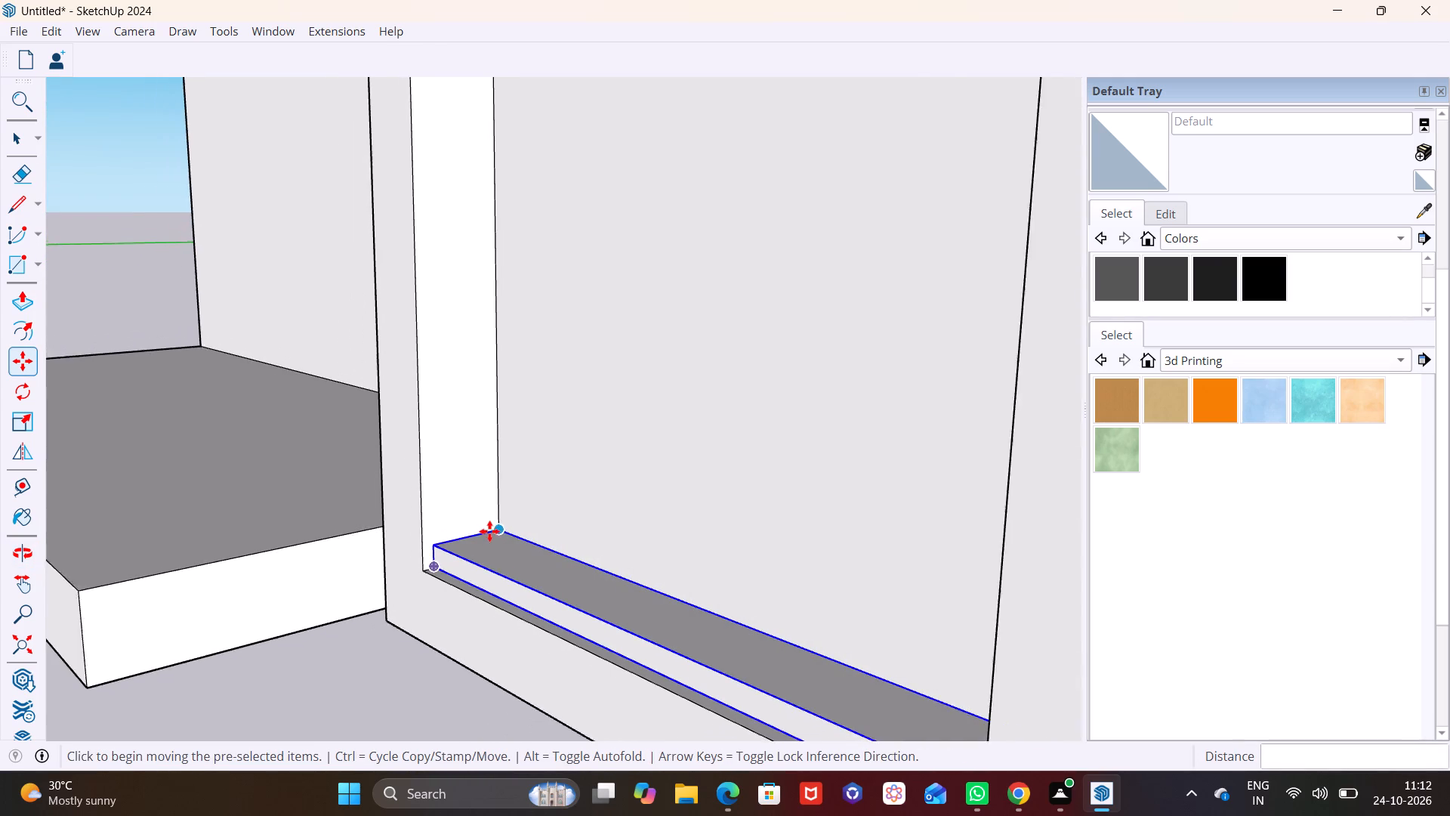
# Copy the horizontal bar upward five times along the recess's back corner, spacing the copies about 4 1/2" to 5" apart.
pyautogui.click(498, 530)
pyautogui.scroll(4, 504, 499)
pyautogui.scroll(-8, 525, 522)
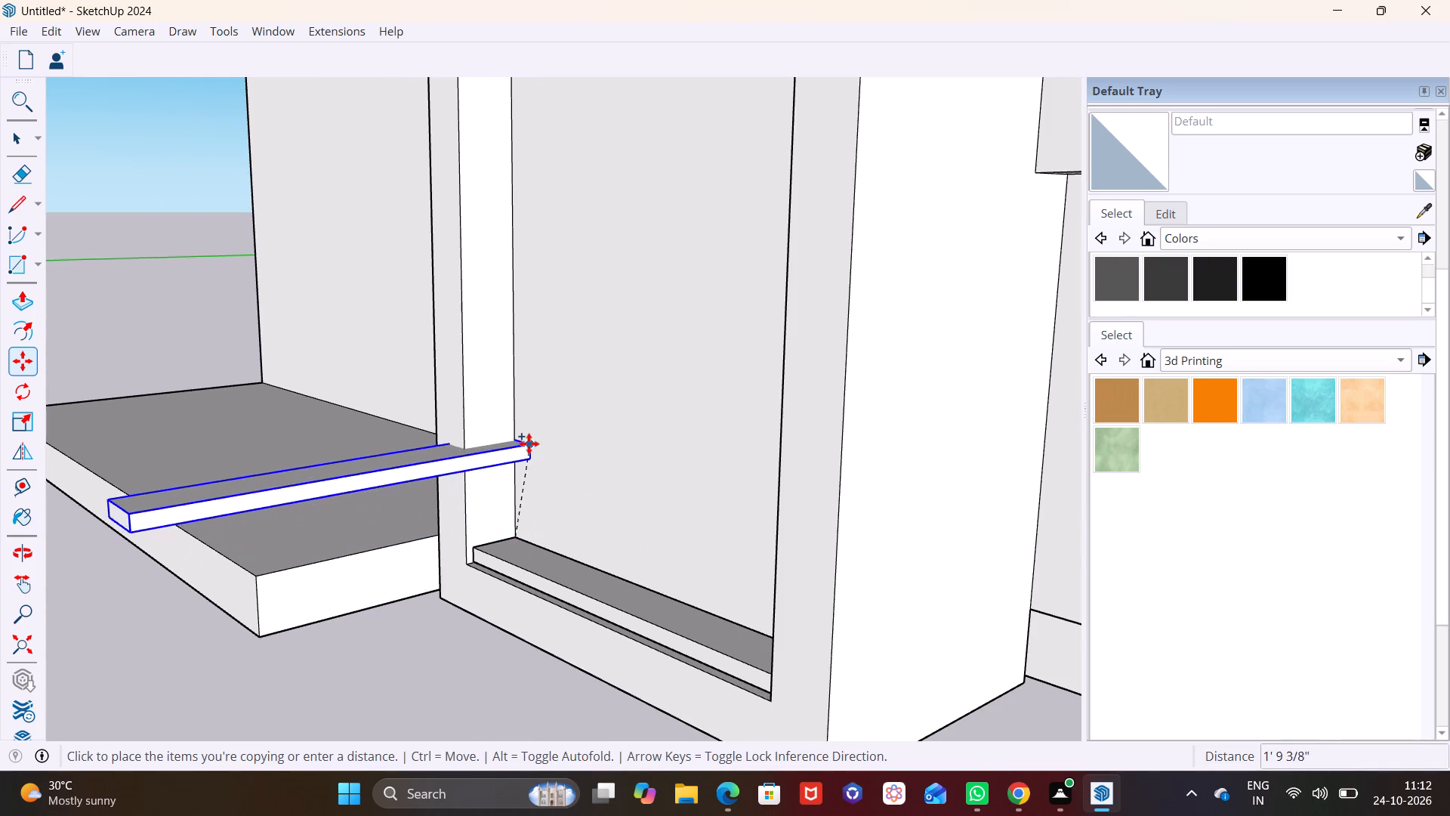
pyautogui.scroll(4, 512, 515)
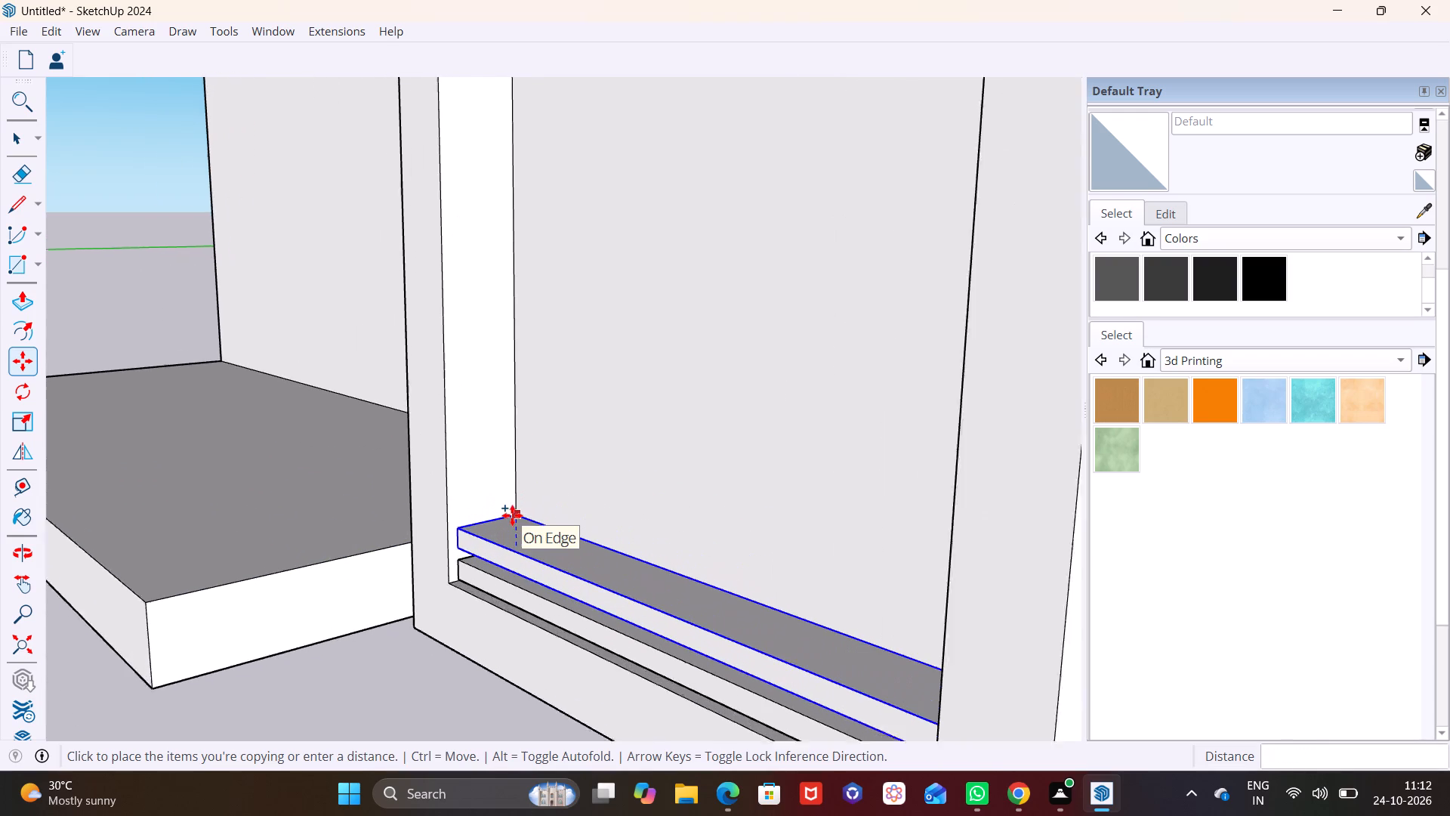
pyautogui.scroll(3, 512, 515)
pyautogui.click(520, 515)
pyautogui.click(521, 513)
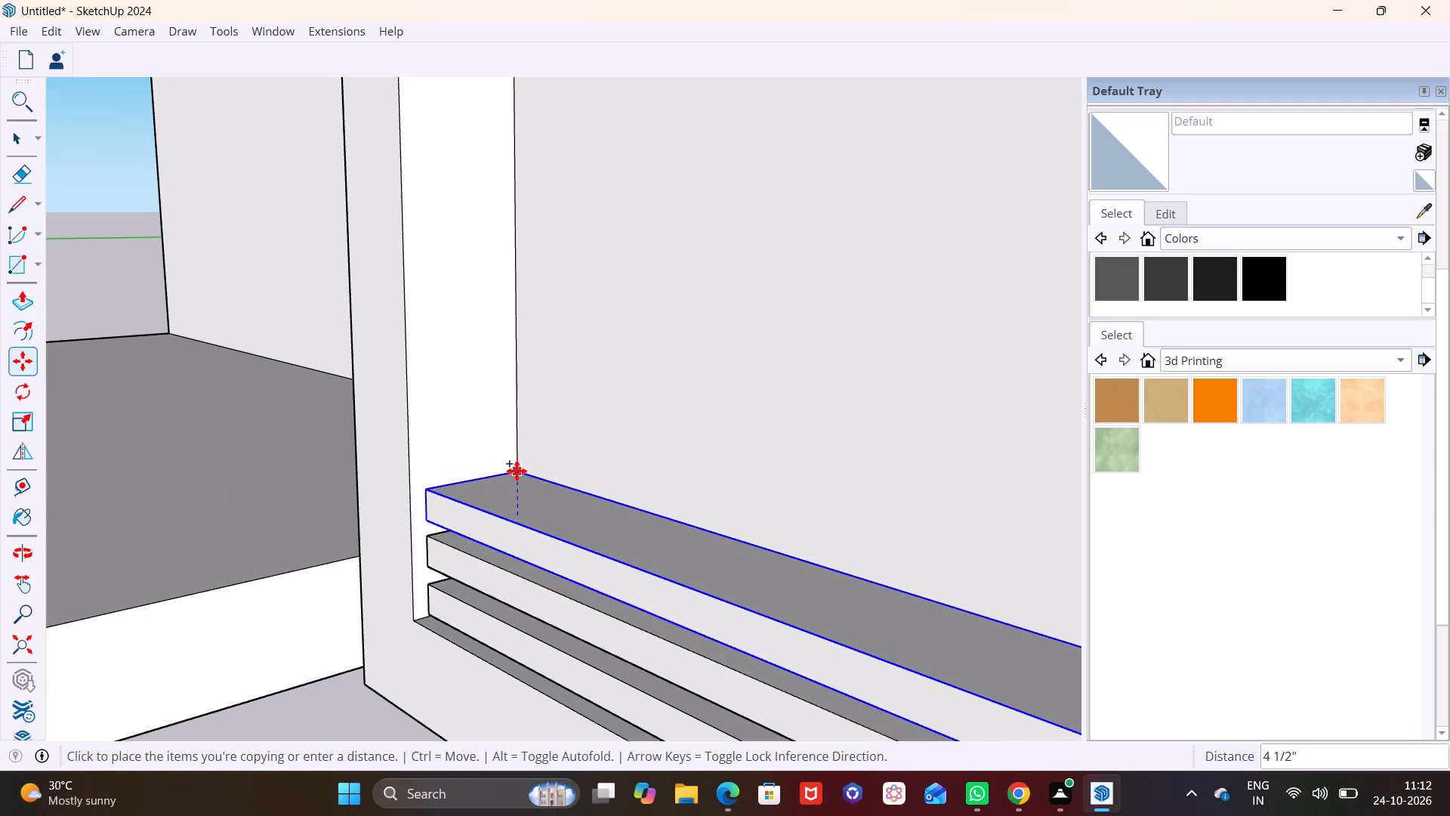
pyautogui.click(517, 470)
pyautogui.click(517, 468)
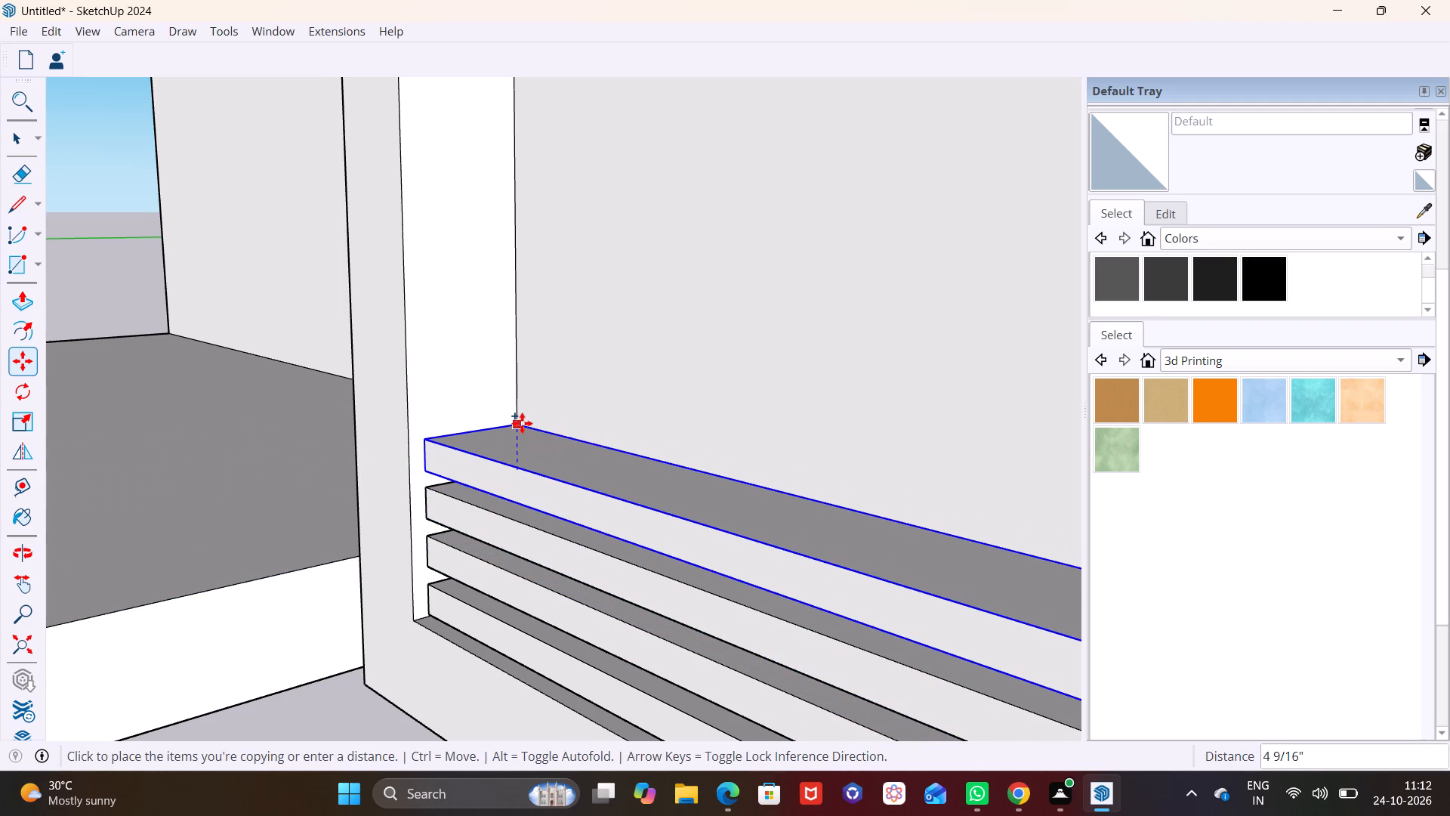
pyautogui.click(522, 422)
pyautogui.click(520, 418)
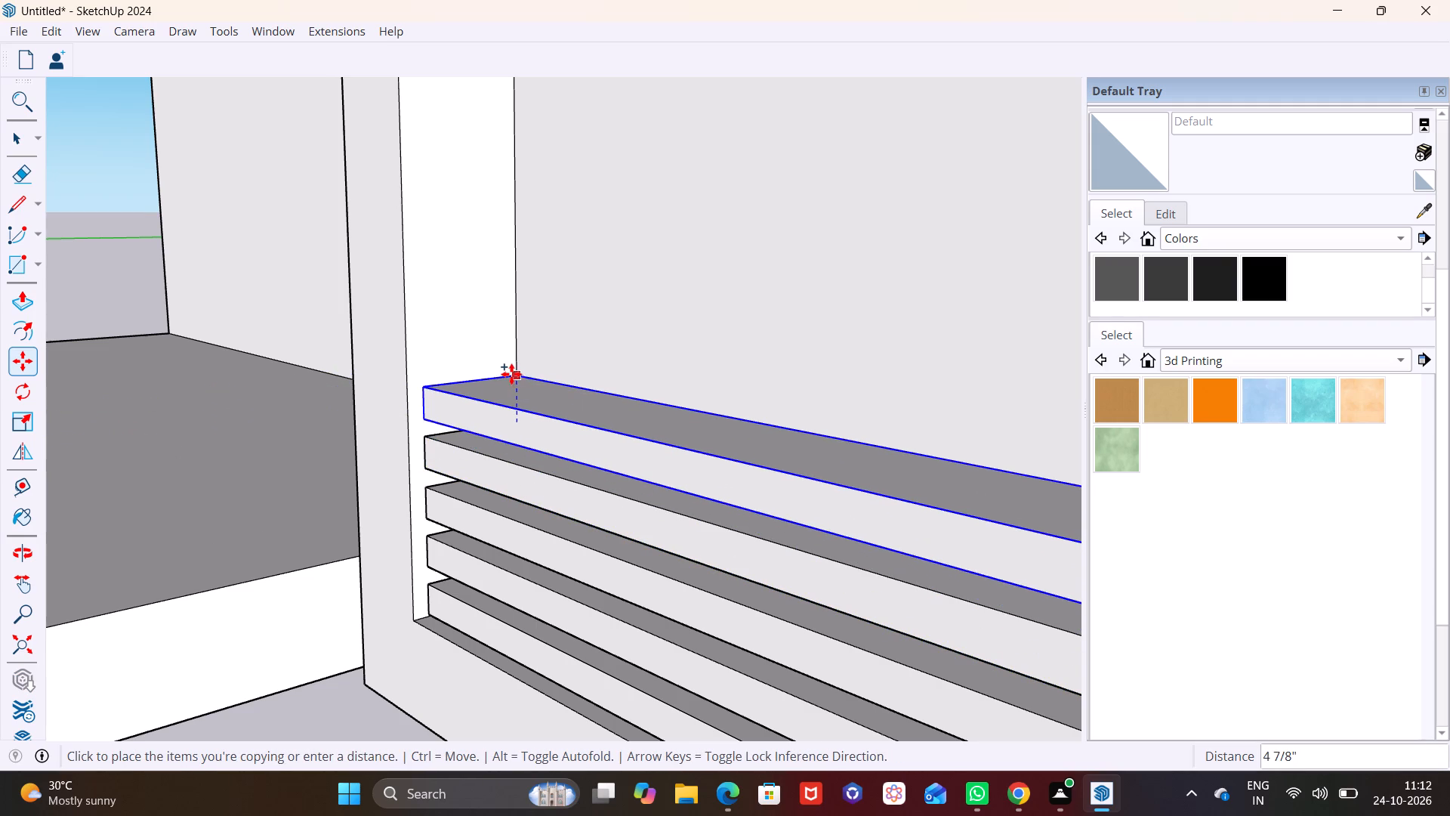
pyautogui.click(511, 374)
pyautogui.click(517, 371)
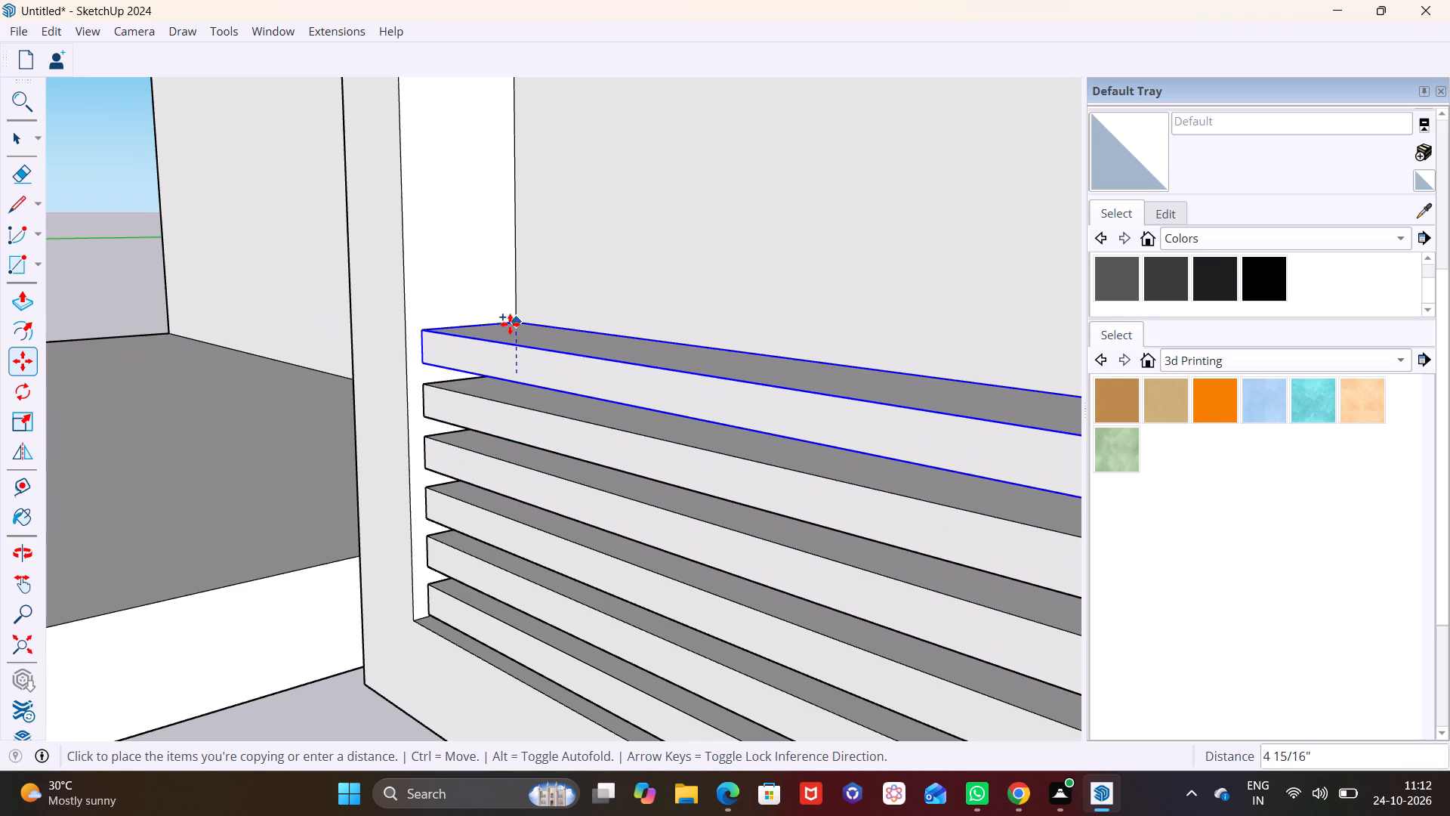
pyautogui.click(510, 324)
pyautogui.scroll(-13, 542, 407)
pyautogui.press('space')
pyautogui.click(520, 597)
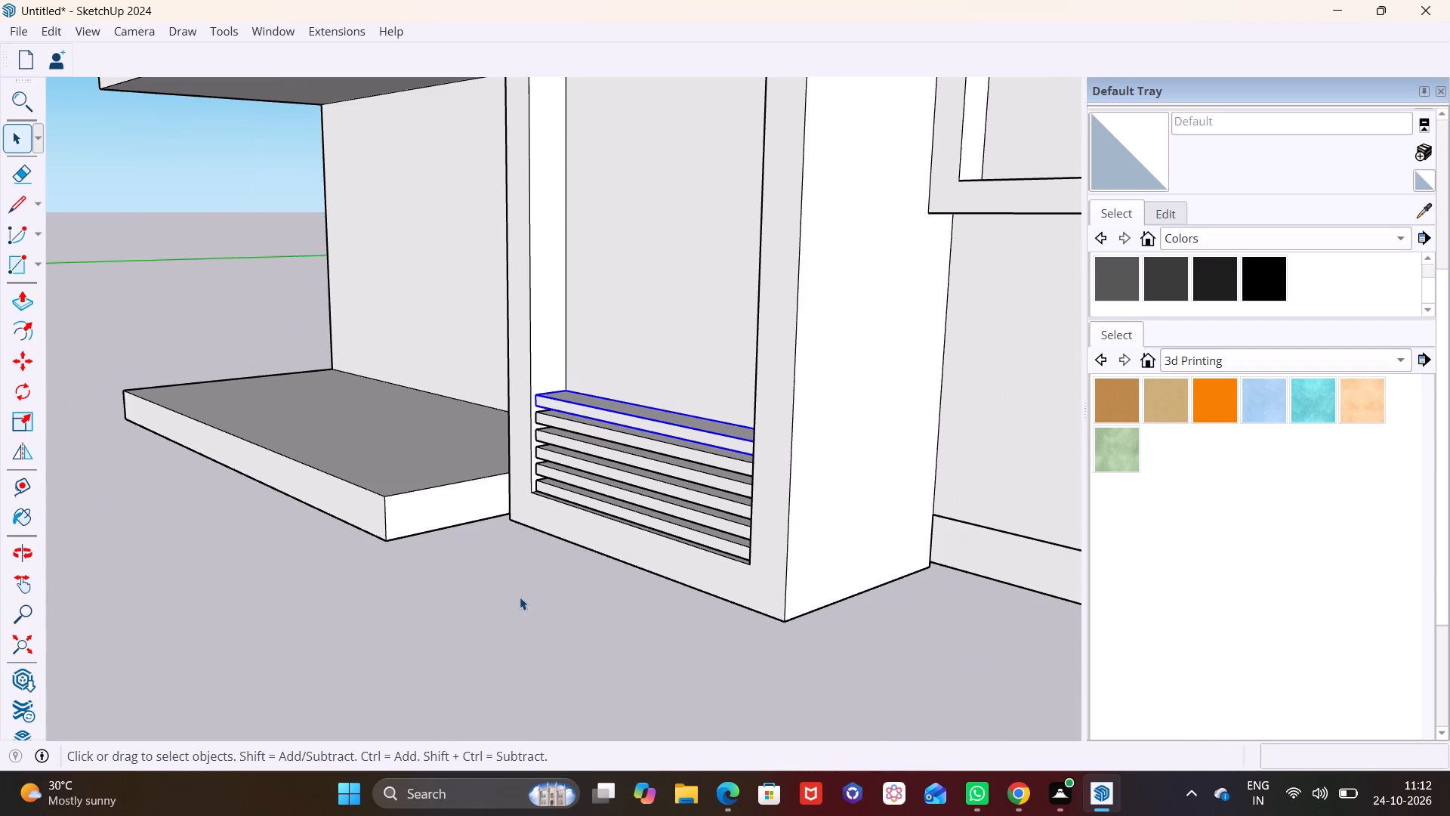
# Examine the stacked bars from below and from the front to judge their spacing inside the column recess.
pyautogui.scroll(-4, 538, 563)
pyautogui.moveTo(585, 559); pyautogui.dragTo(668, 428, button='middle')
pyautogui.scroll(5, 615, 447)
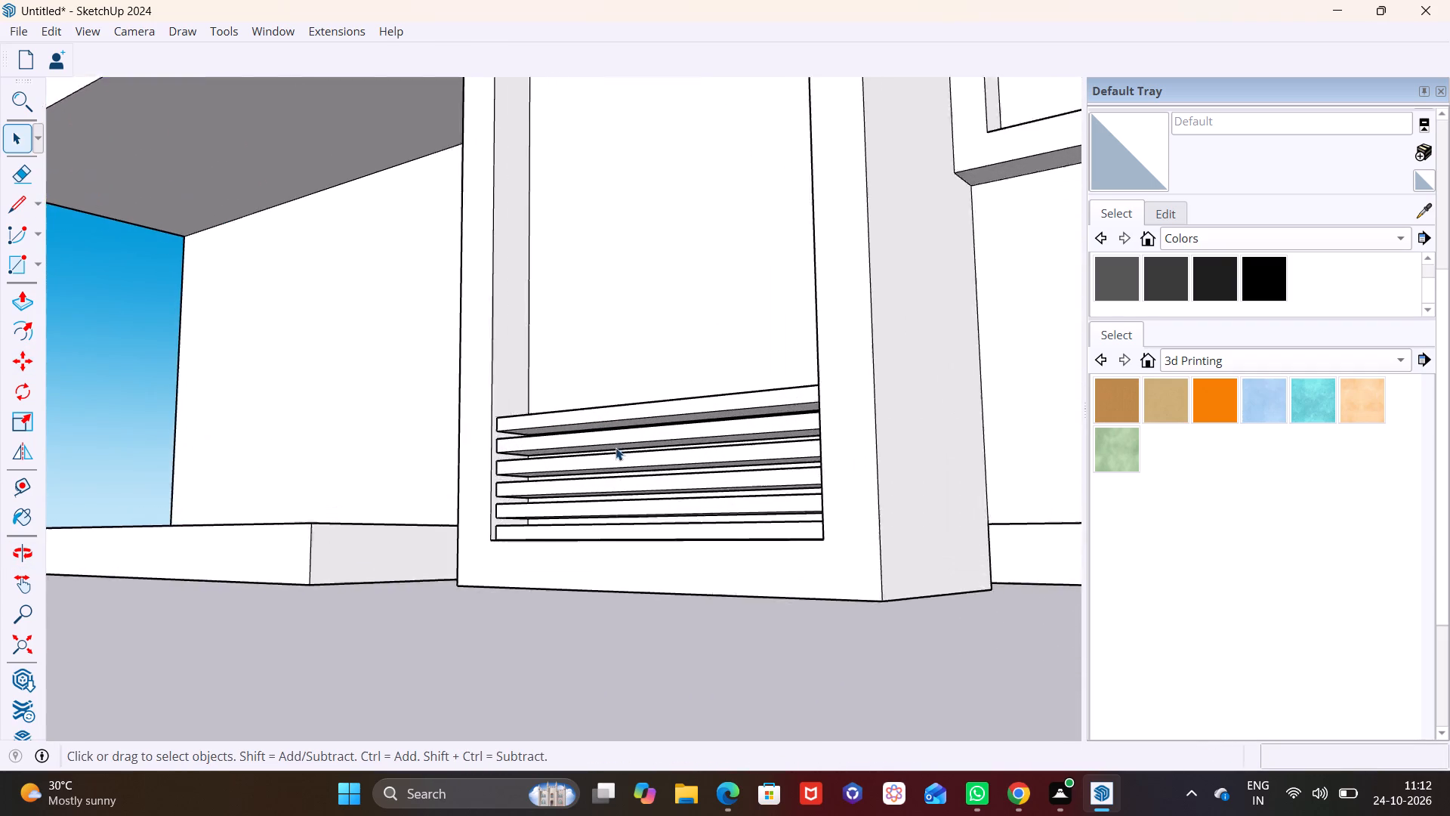
pyautogui.scroll(1, 615, 447)
pyautogui.moveTo(617, 450); pyautogui.dragTo(836, 523, button='middle')
pyautogui.scroll(-4, 895, 495)
pyautogui.moveTo(889, 502); pyautogui.dragTo(751, 534, button='middle')
pyautogui.scroll(1, 882, 502)
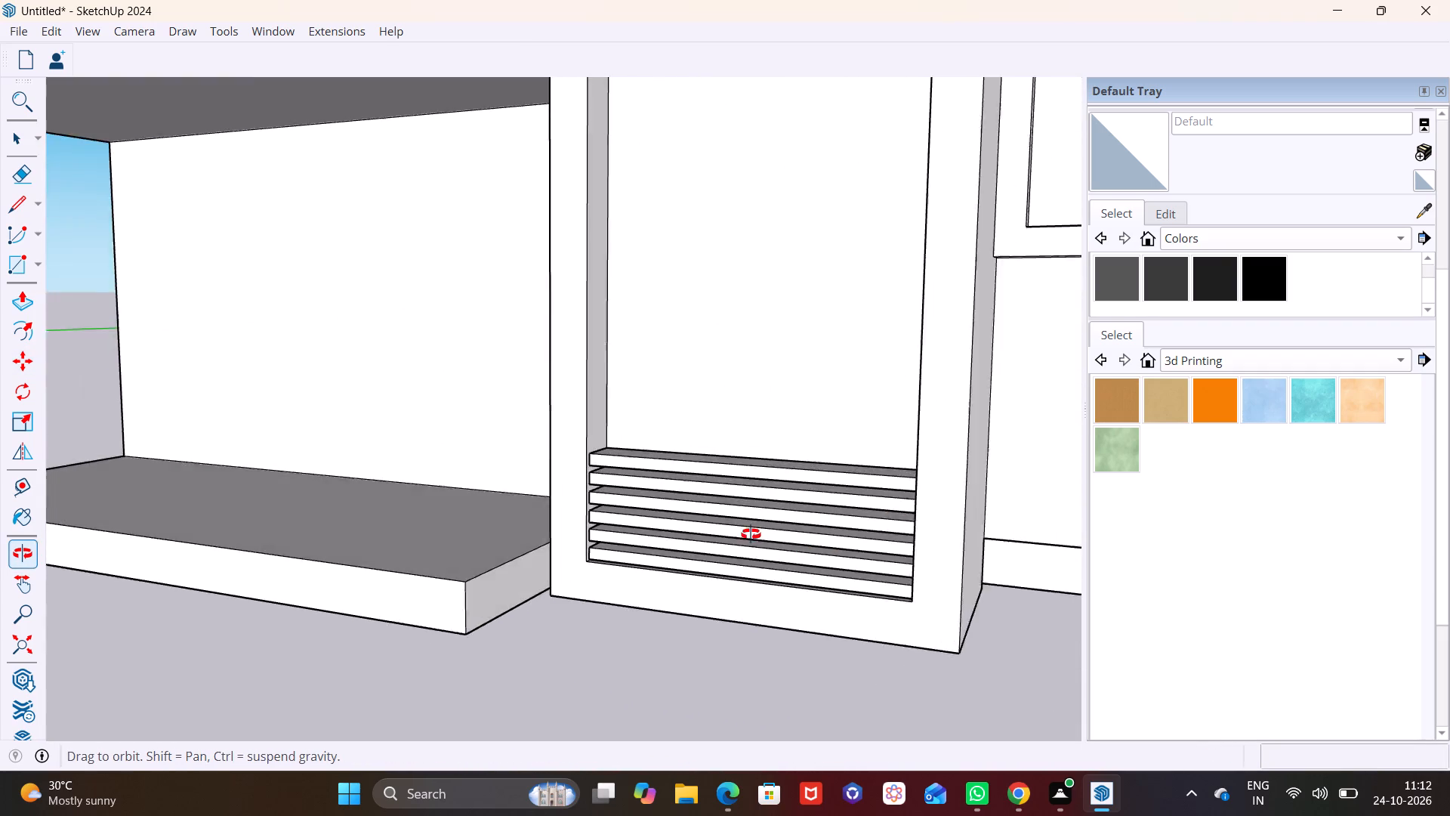
pyautogui.moveTo(751, 534); pyautogui.dragTo(612, 575, button='middle')
# Stack five more copies of the top bar up the recess's back corner, about 4 1/4" to 4 3/4" apart.
pyautogui.scroll(11, 598, 498)
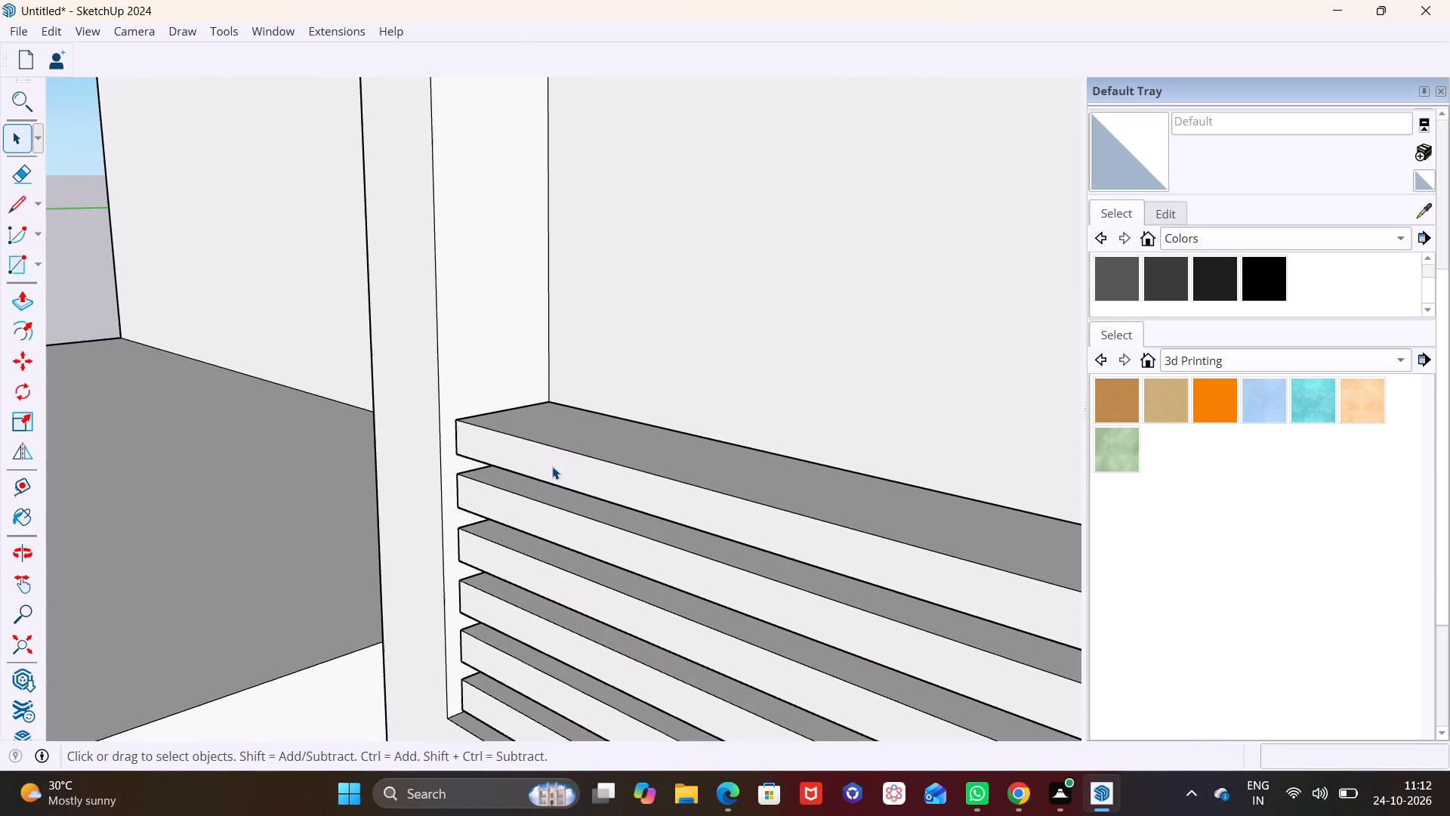
pyautogui.keyDown('shift'); pyautogui.moveTo(548, 465); pyautogui.dragTo(475, 690, button='middle'); pyautogui.keyUp('shift')
pyautogui.scroll(4, 486, 620)
pyautogui.click(488, 602)
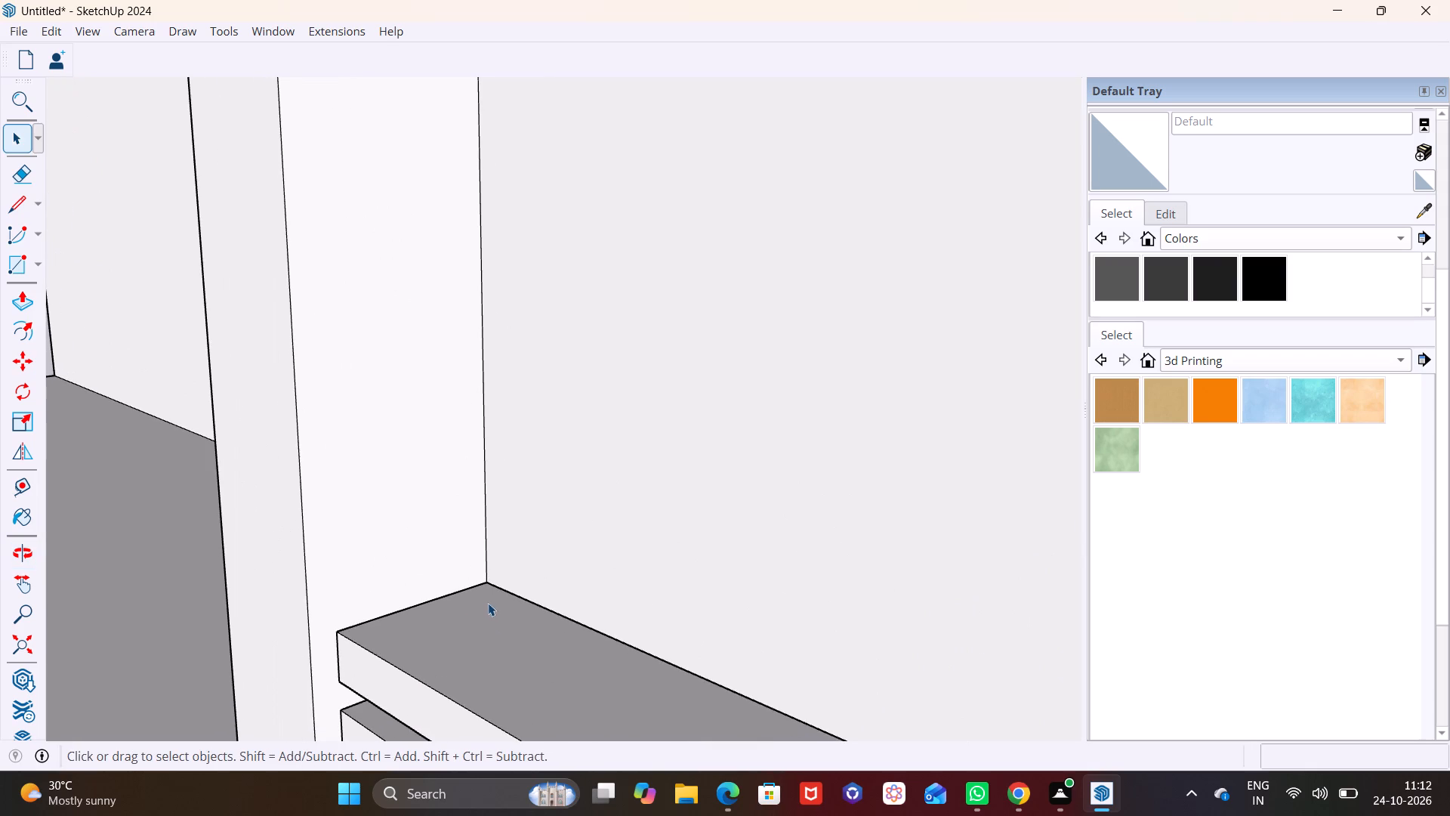
pyautogui.press('m')
pyautogui.click(488, 579)
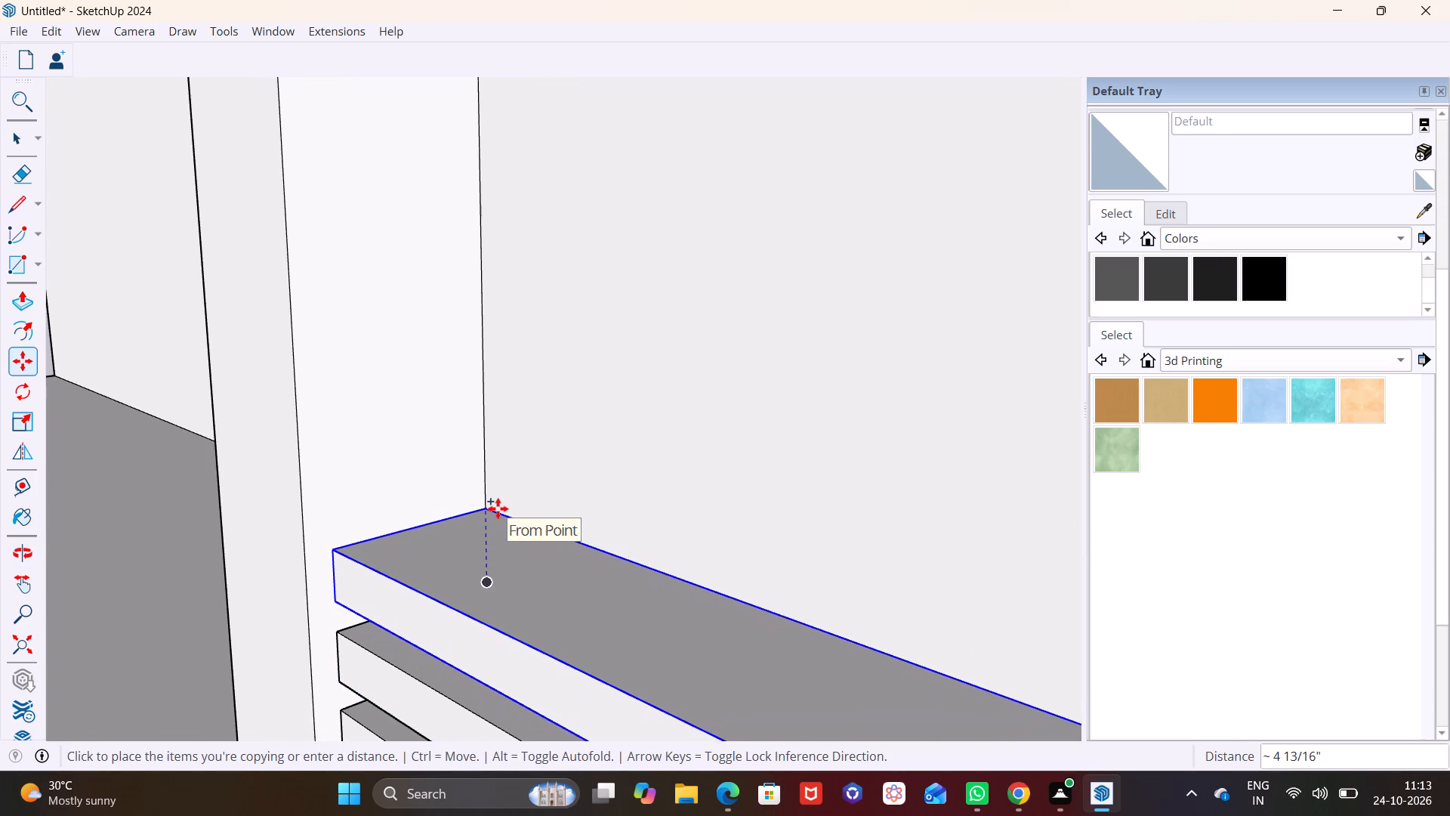
pyautogui.click(498, 508)
pyautogui.click(481, 505)
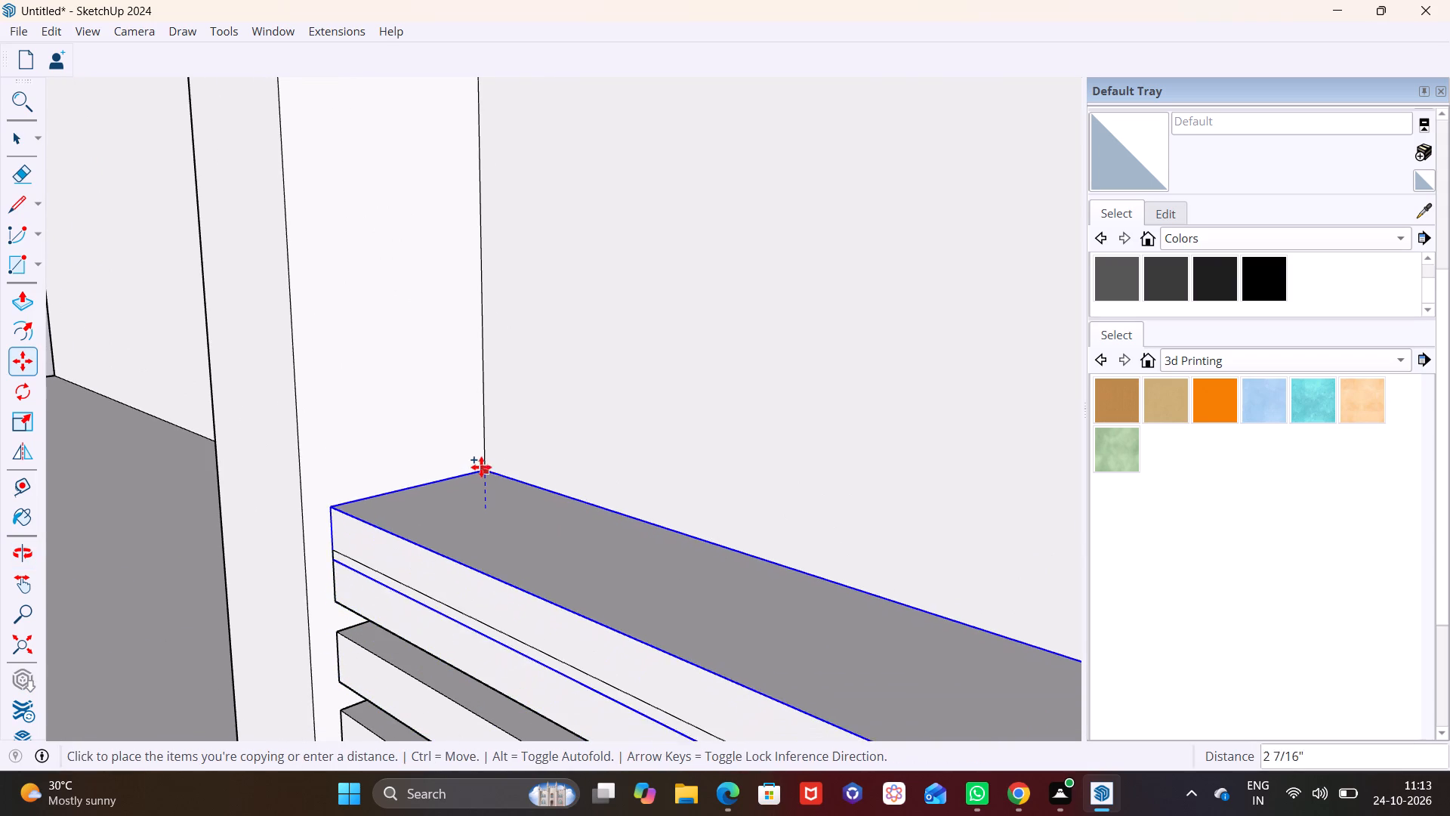
pyautogui.click(486, 434)
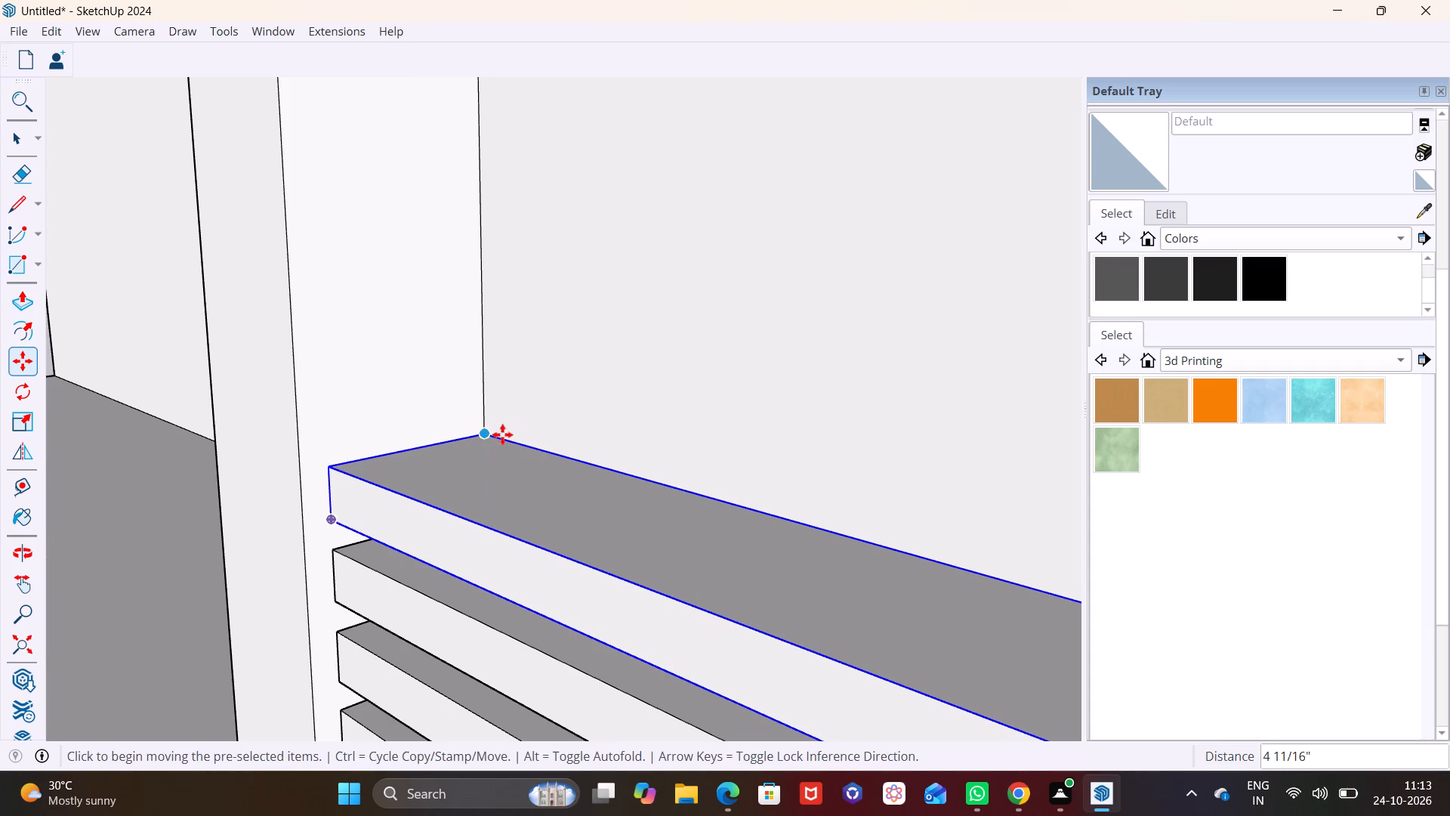
pyautogui.click(489, 434)
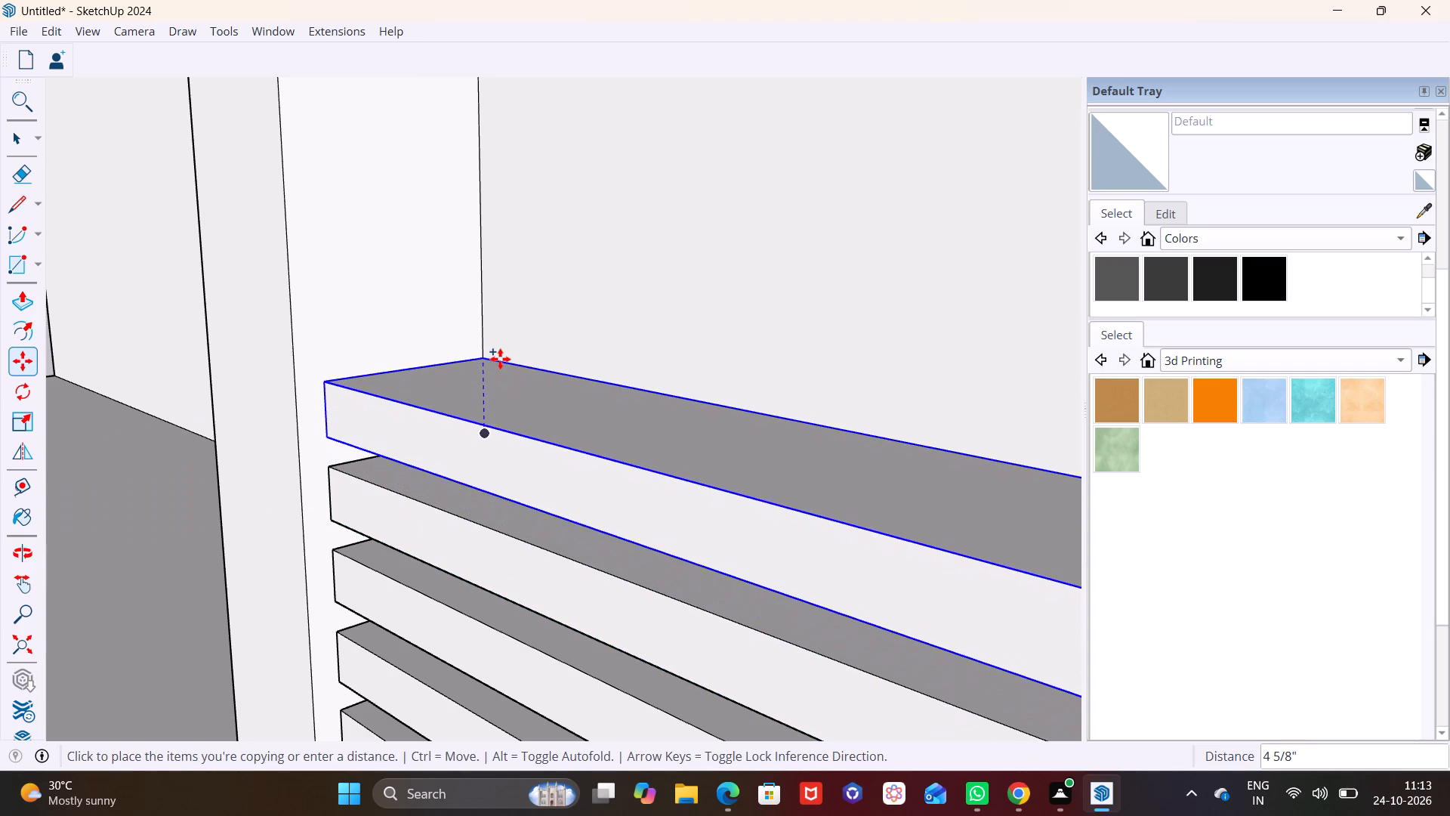
pyautogui.click(501, 357)
pyautogui.click(485, 354)
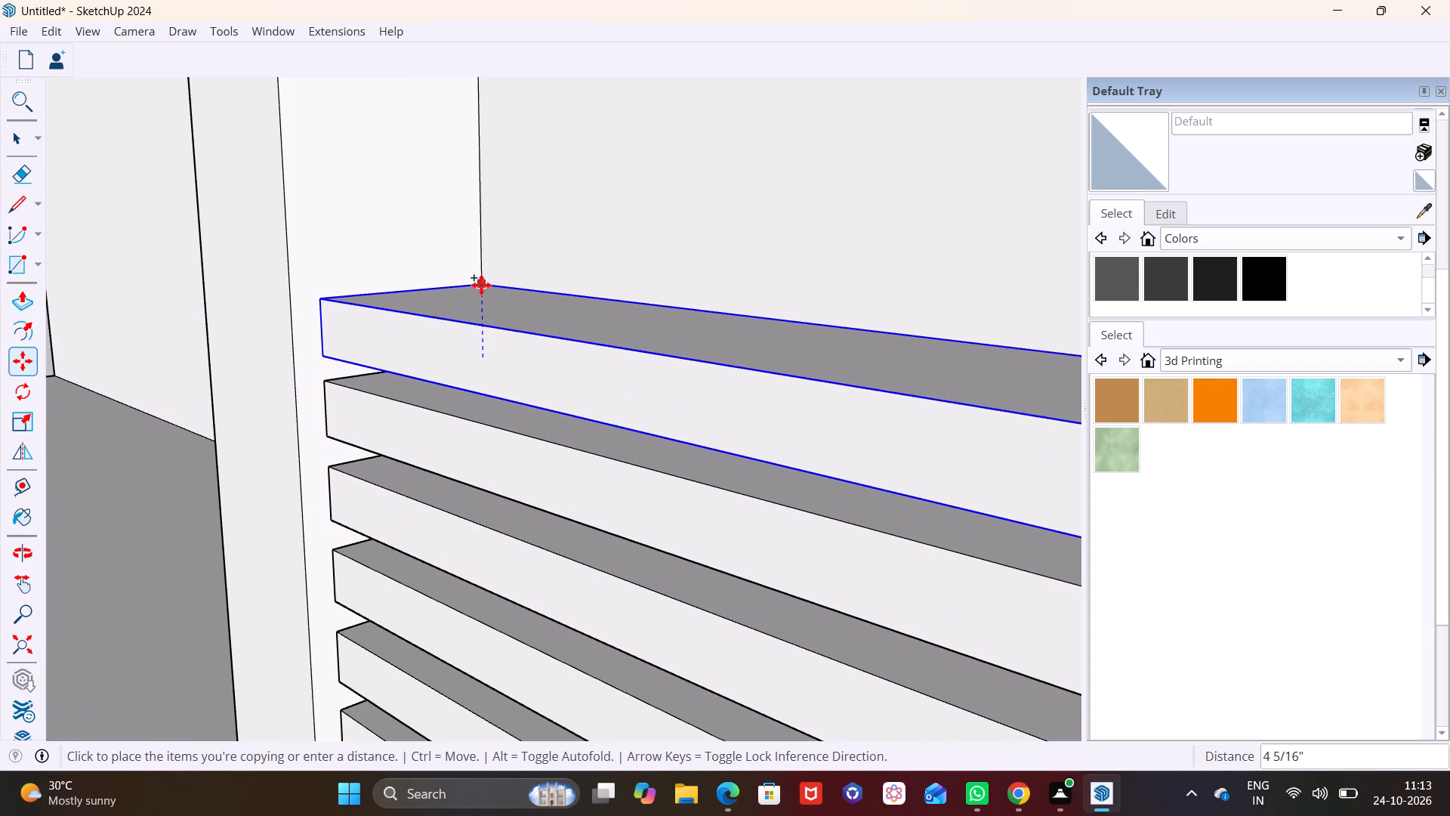
pyautogui.click(481, 285)
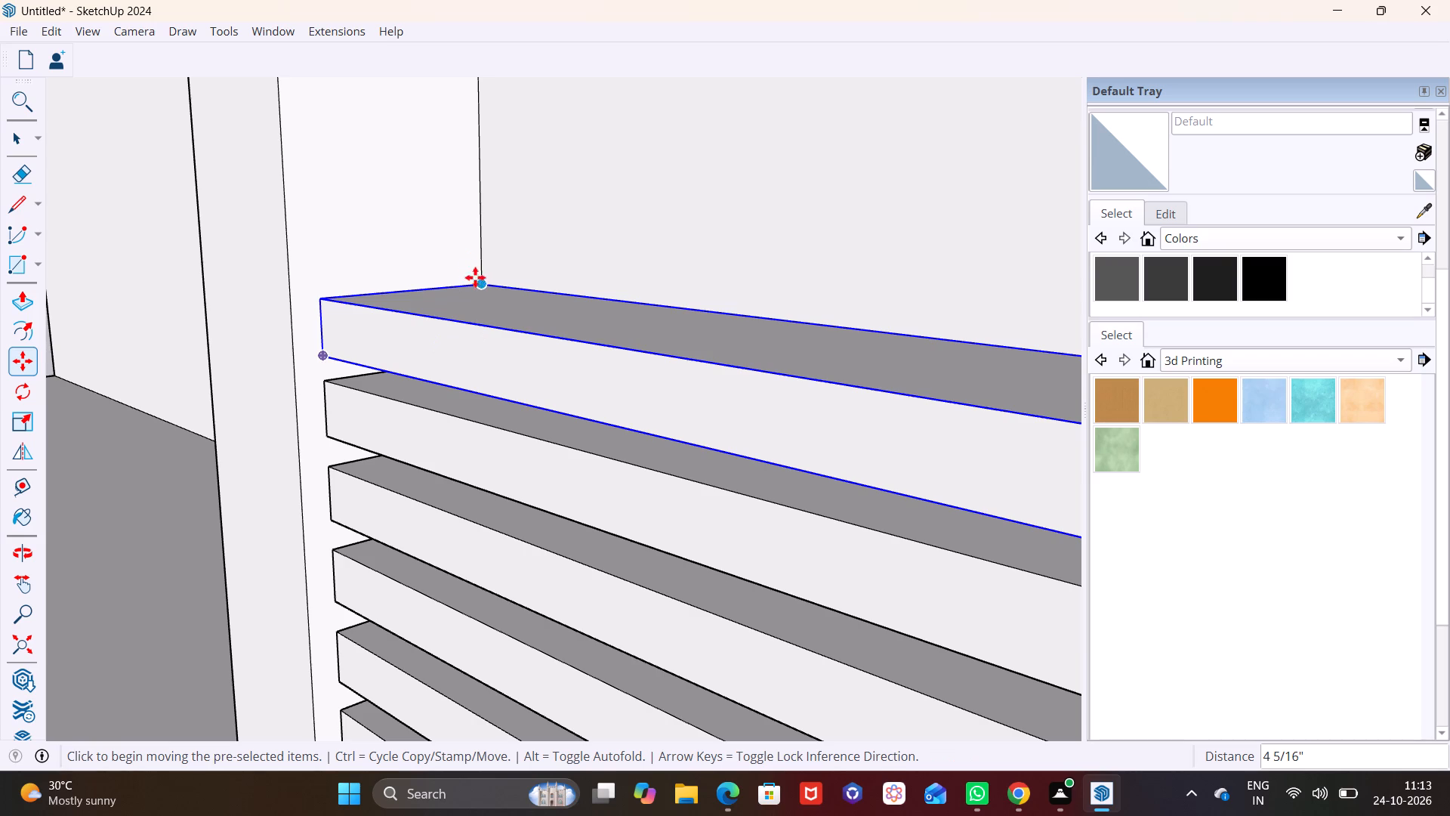
pyautogui.click(486, 279)
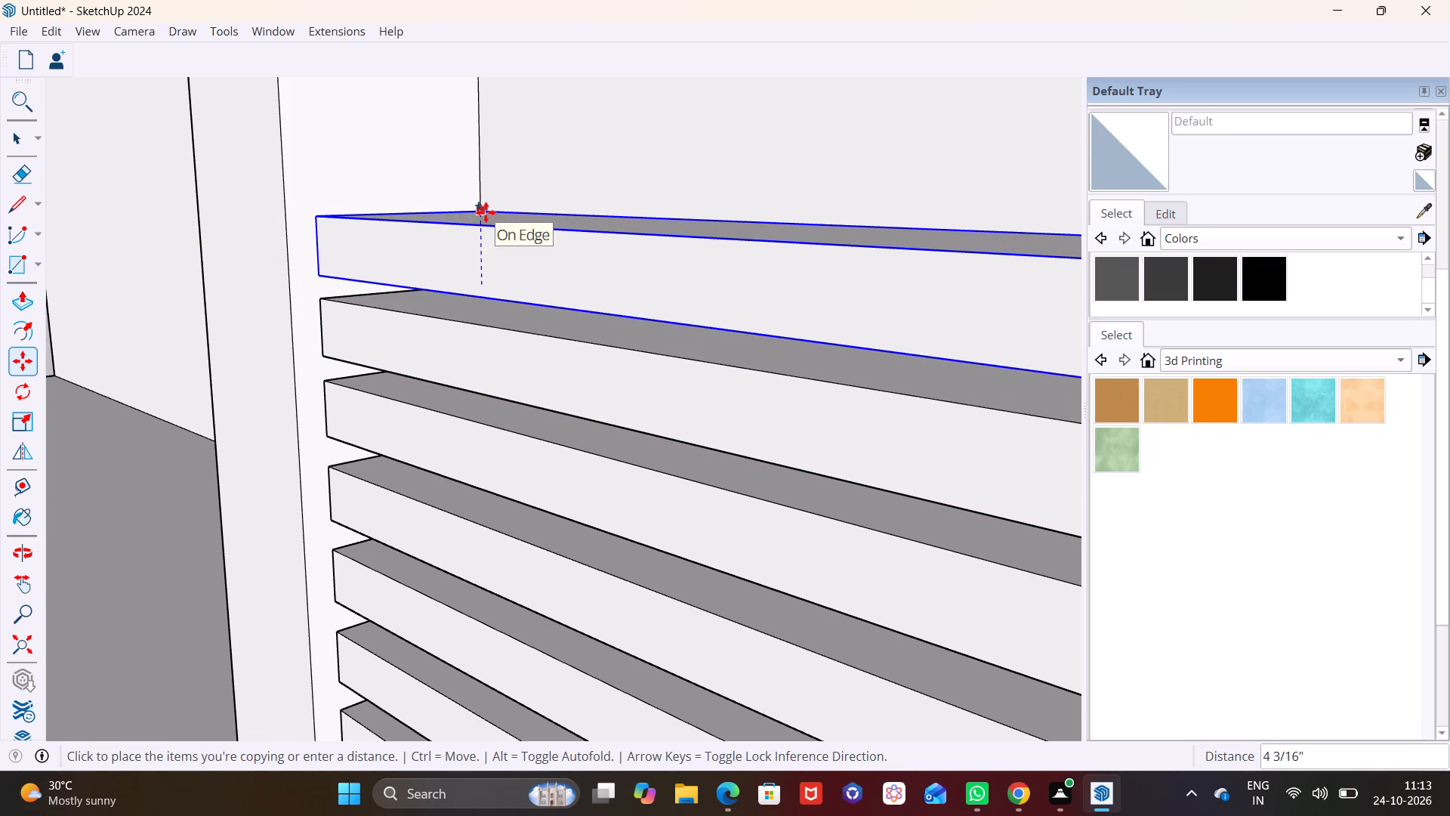
pyautogui.click(486, 216)
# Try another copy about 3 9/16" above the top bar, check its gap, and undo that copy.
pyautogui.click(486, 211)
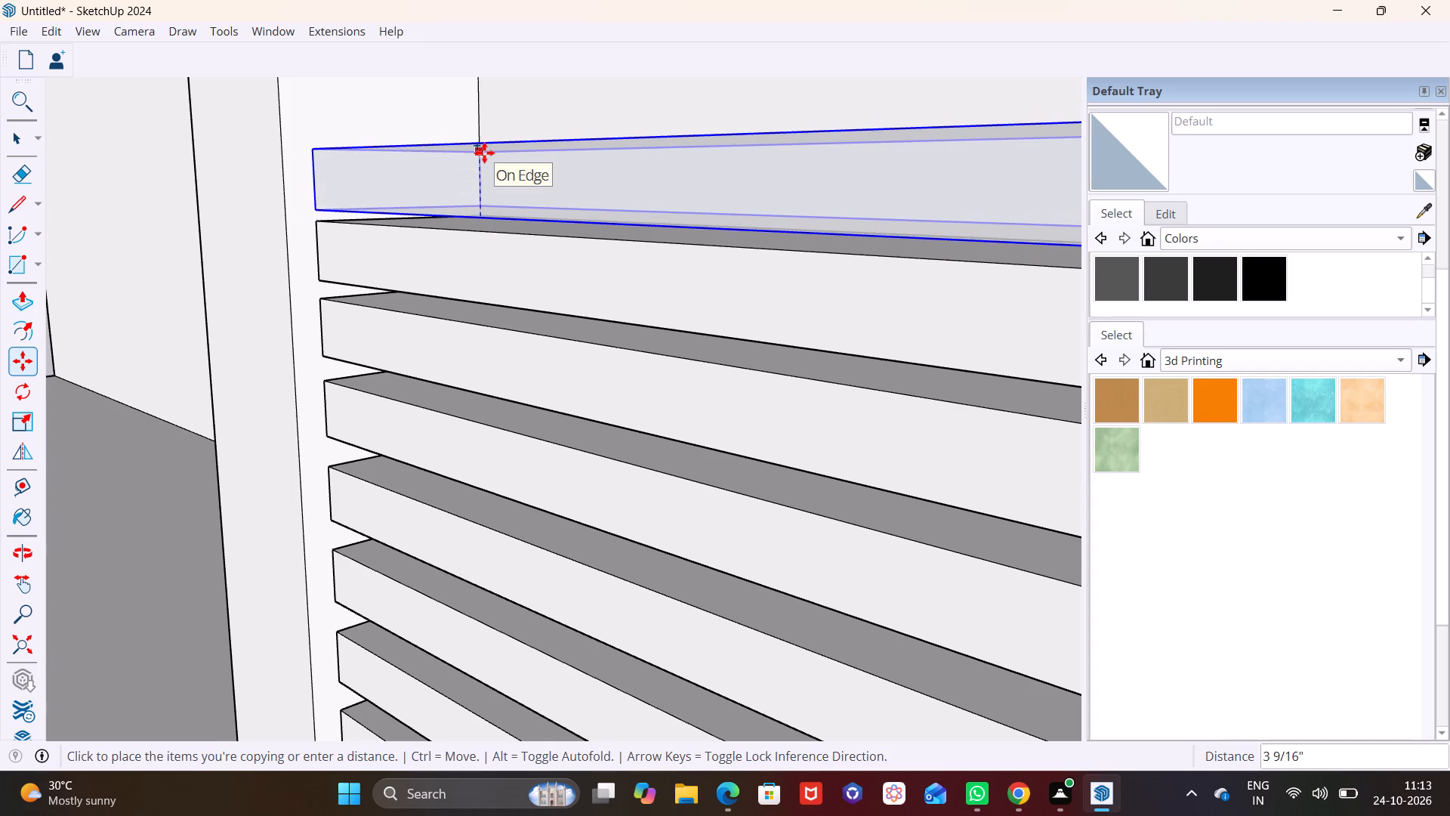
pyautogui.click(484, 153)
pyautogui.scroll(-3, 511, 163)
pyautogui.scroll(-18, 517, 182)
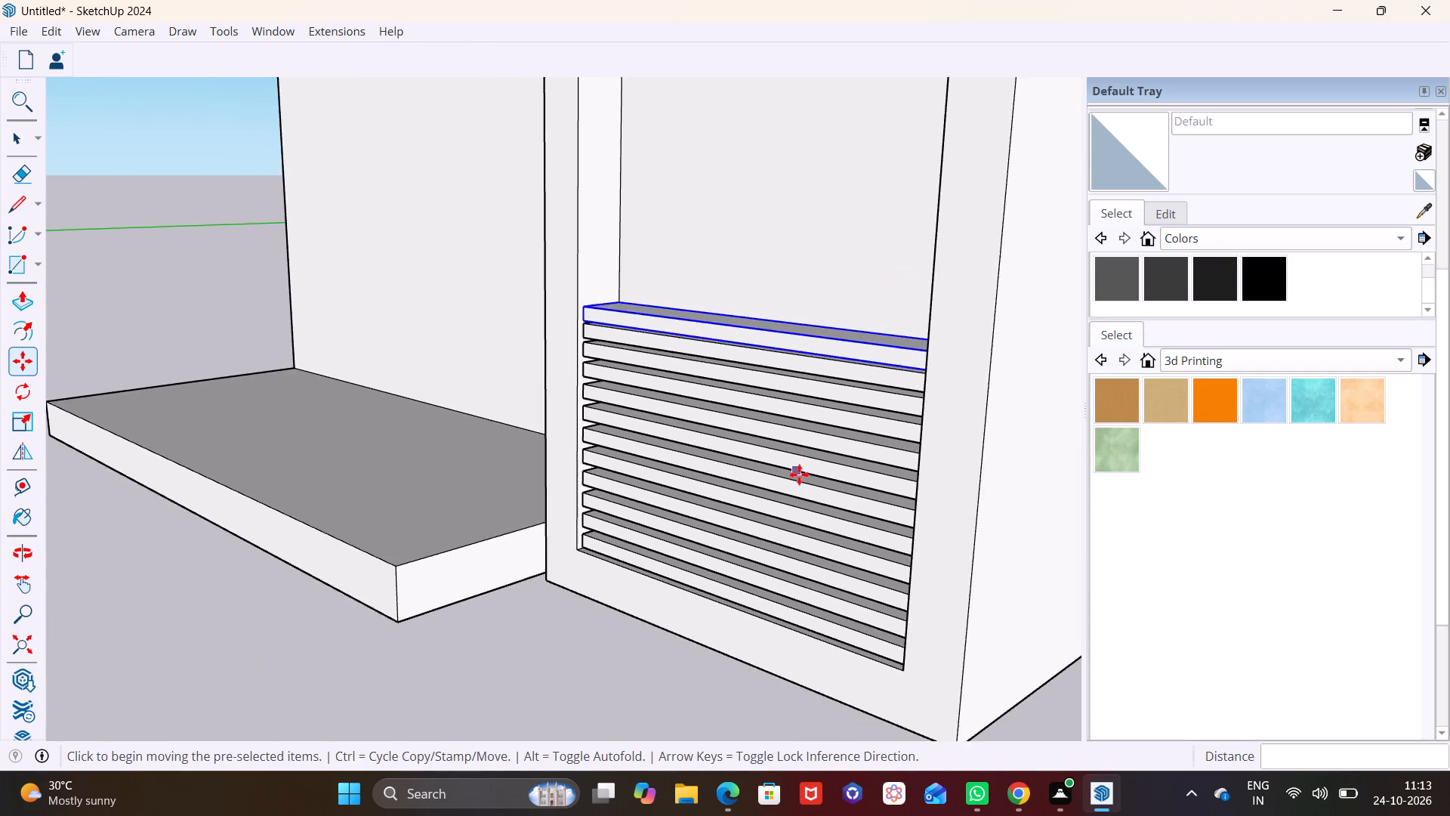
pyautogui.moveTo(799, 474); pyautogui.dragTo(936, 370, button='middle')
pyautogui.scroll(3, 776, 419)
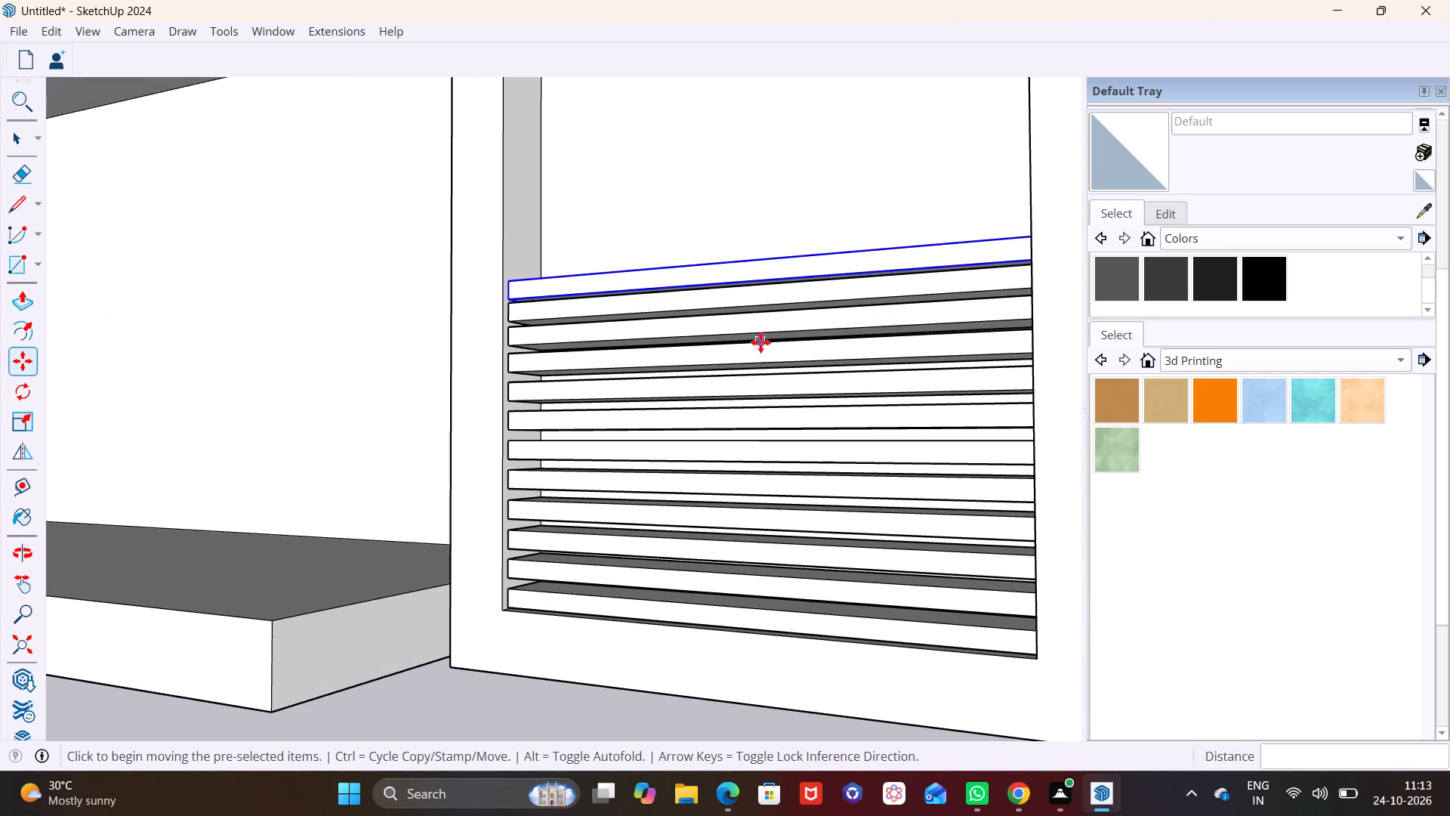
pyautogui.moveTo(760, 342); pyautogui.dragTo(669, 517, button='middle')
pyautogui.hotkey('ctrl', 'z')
# Stack two more copies above the top bar along the recess's back corner, about 4" apart.
pyautogui.scroll(8, 557, 437)
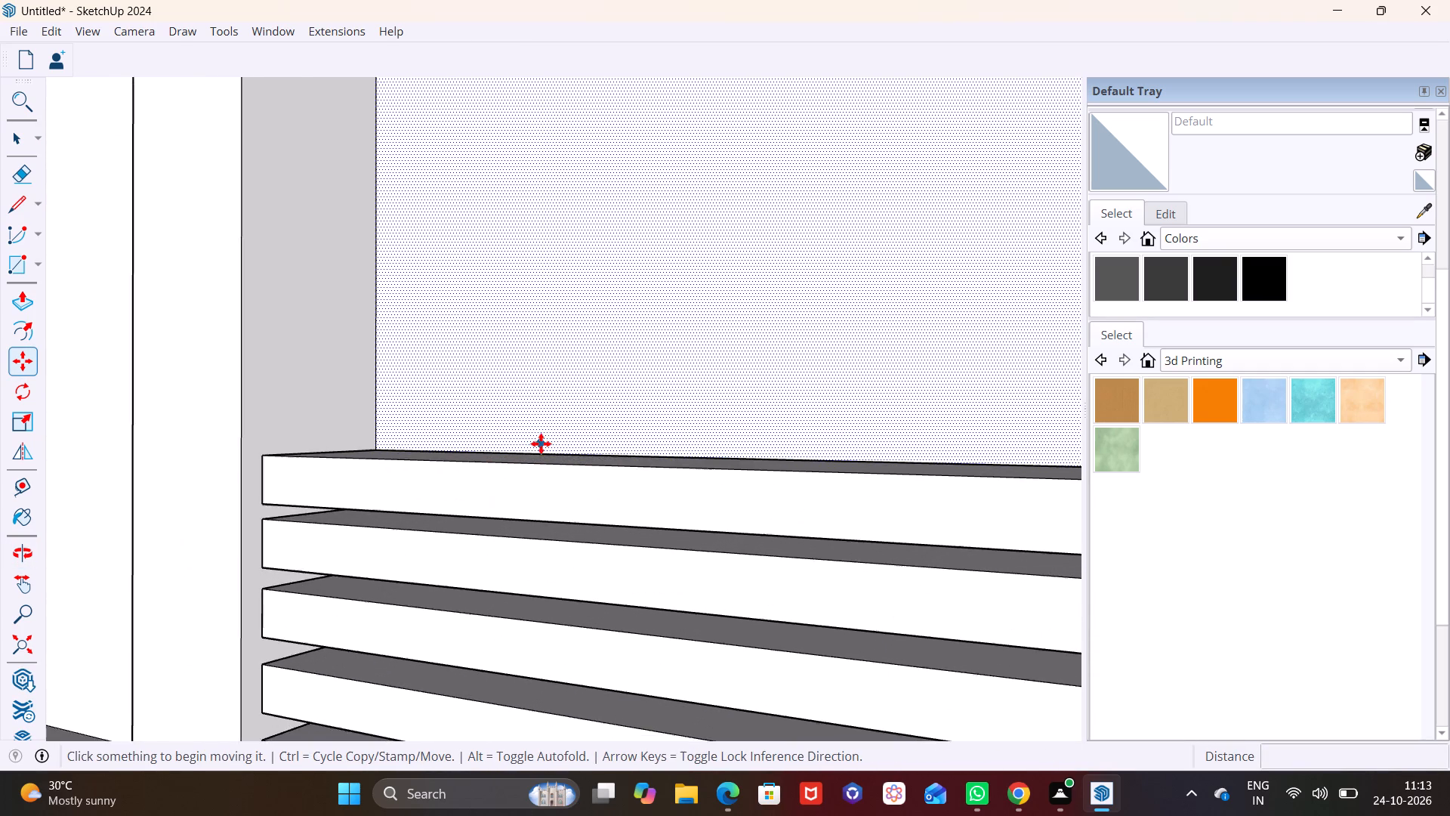
pyautogui.scroll(3, 541, 444)
pyautogui.moveTo(579, 433); pyautogui.dragTo(450, 557, button='middle')
pyautogui.scroll(3, 384, 422)
pyautogui.keyDown('shift'); pyautogui.moveTo(377, 423); pyautogui.dragTo(556, 411, button='middle'); pyautogui.keyUp('shift')
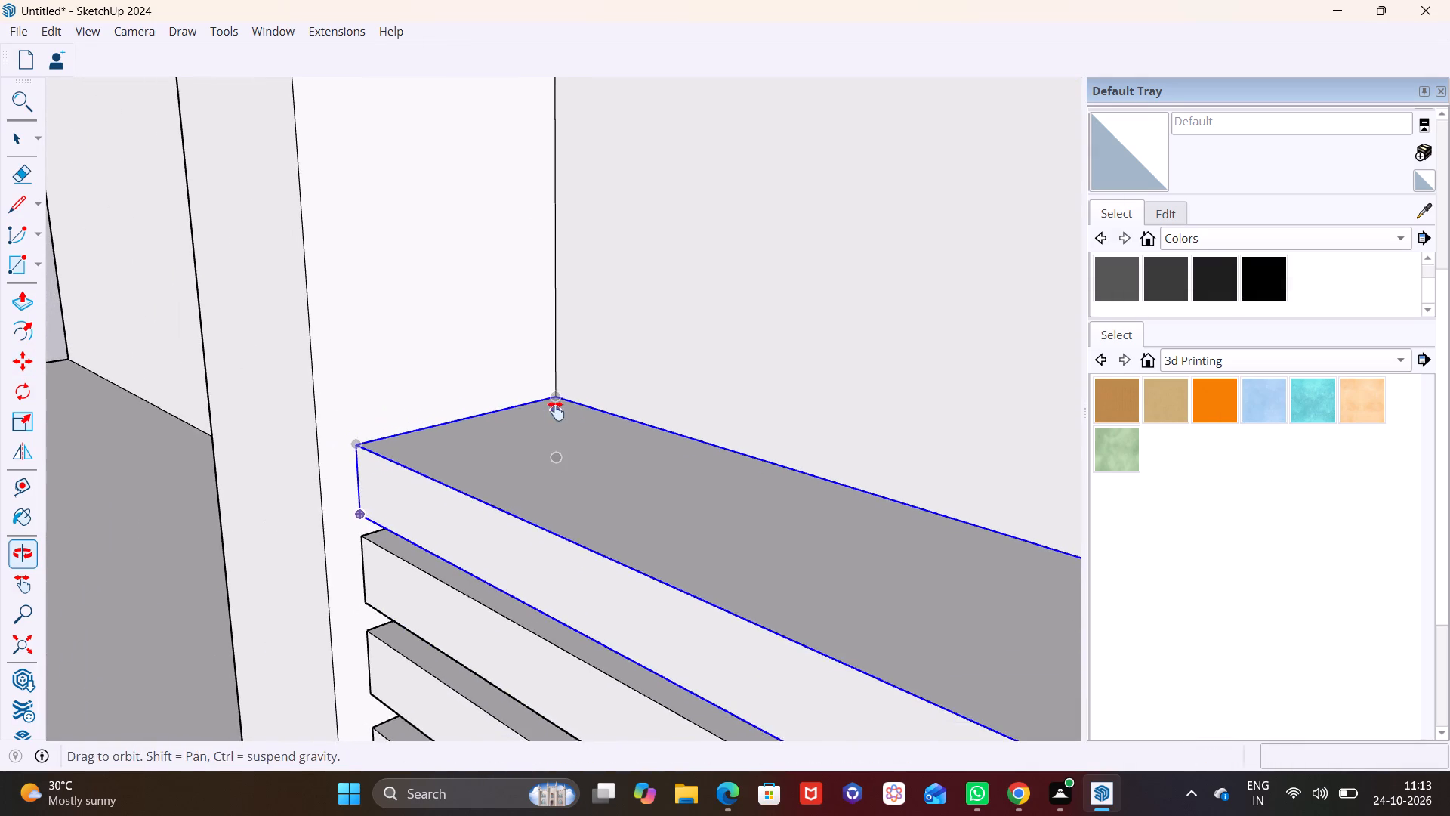
pyautogui.keyDown('shift'); pyautogui.moveTo(556, 411); pyautogui.dragTo(556, 415, button='middle'); pyautogui.keyUp('shift')
pyautogui.press('space')
pyautogui.click(542, 430)
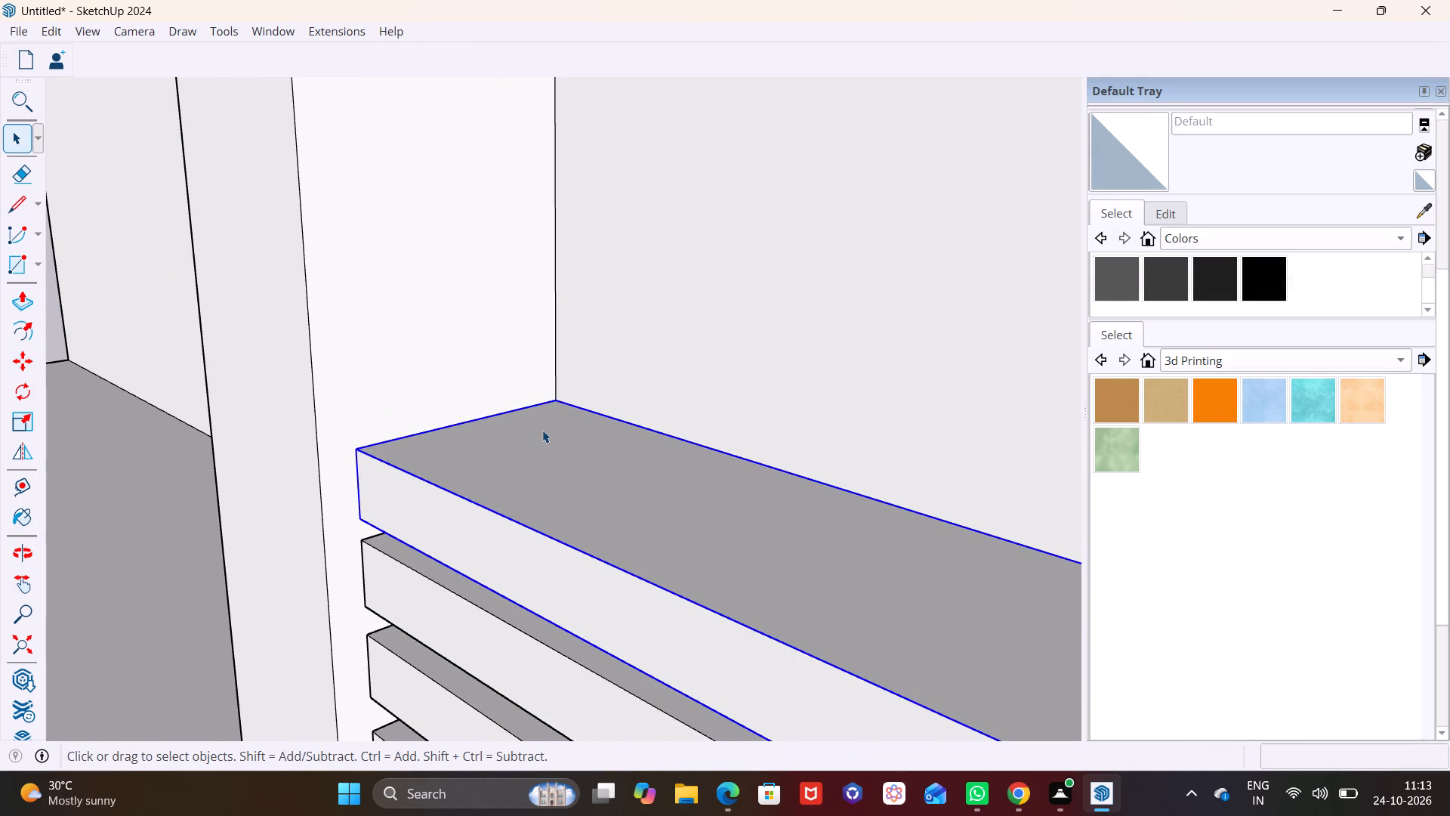
pyautogui.press('m')
pyautogui.click(557, 400)
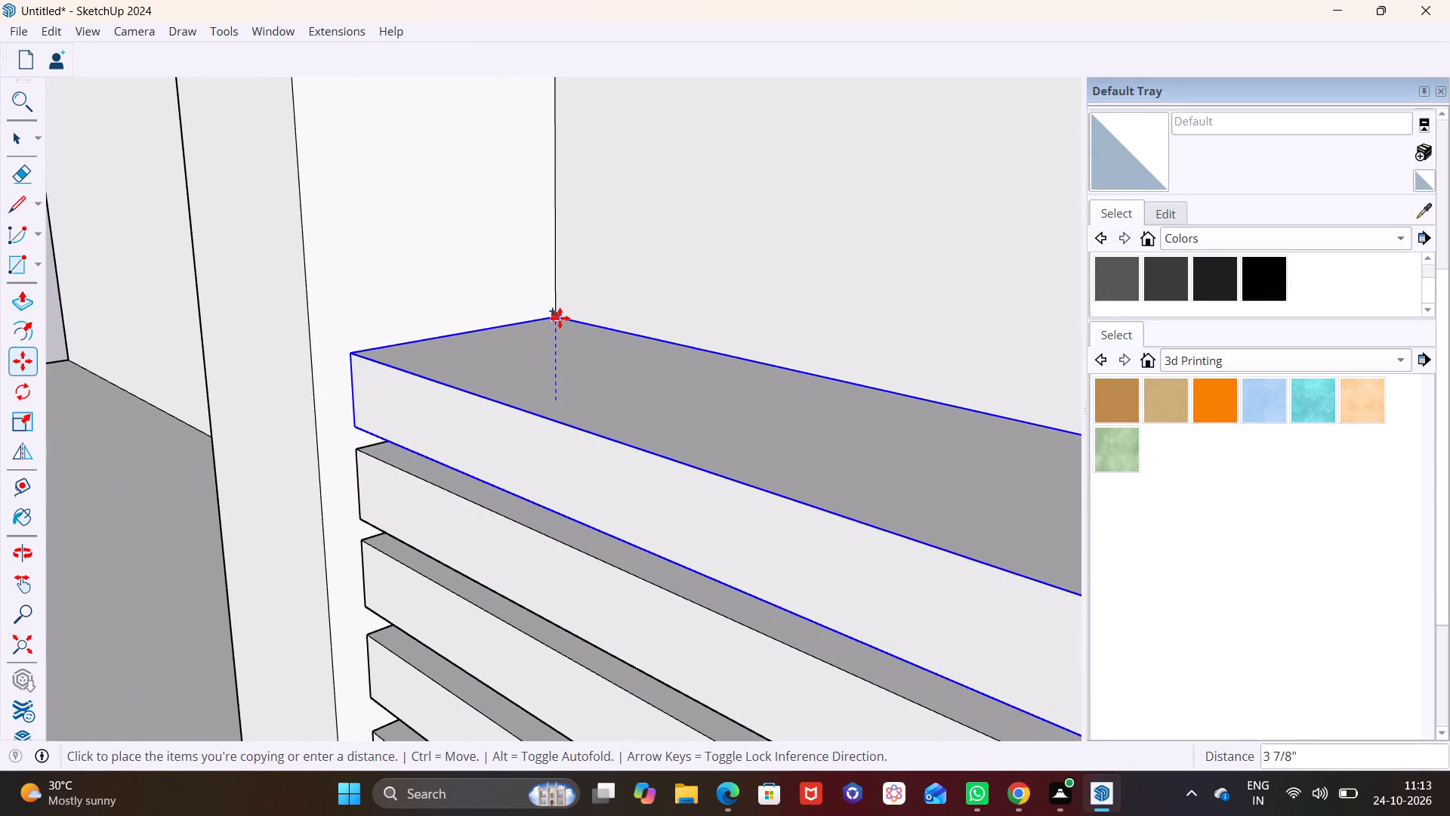
pyautogui.click(558, 311)
pyautogui.click(555, 307)
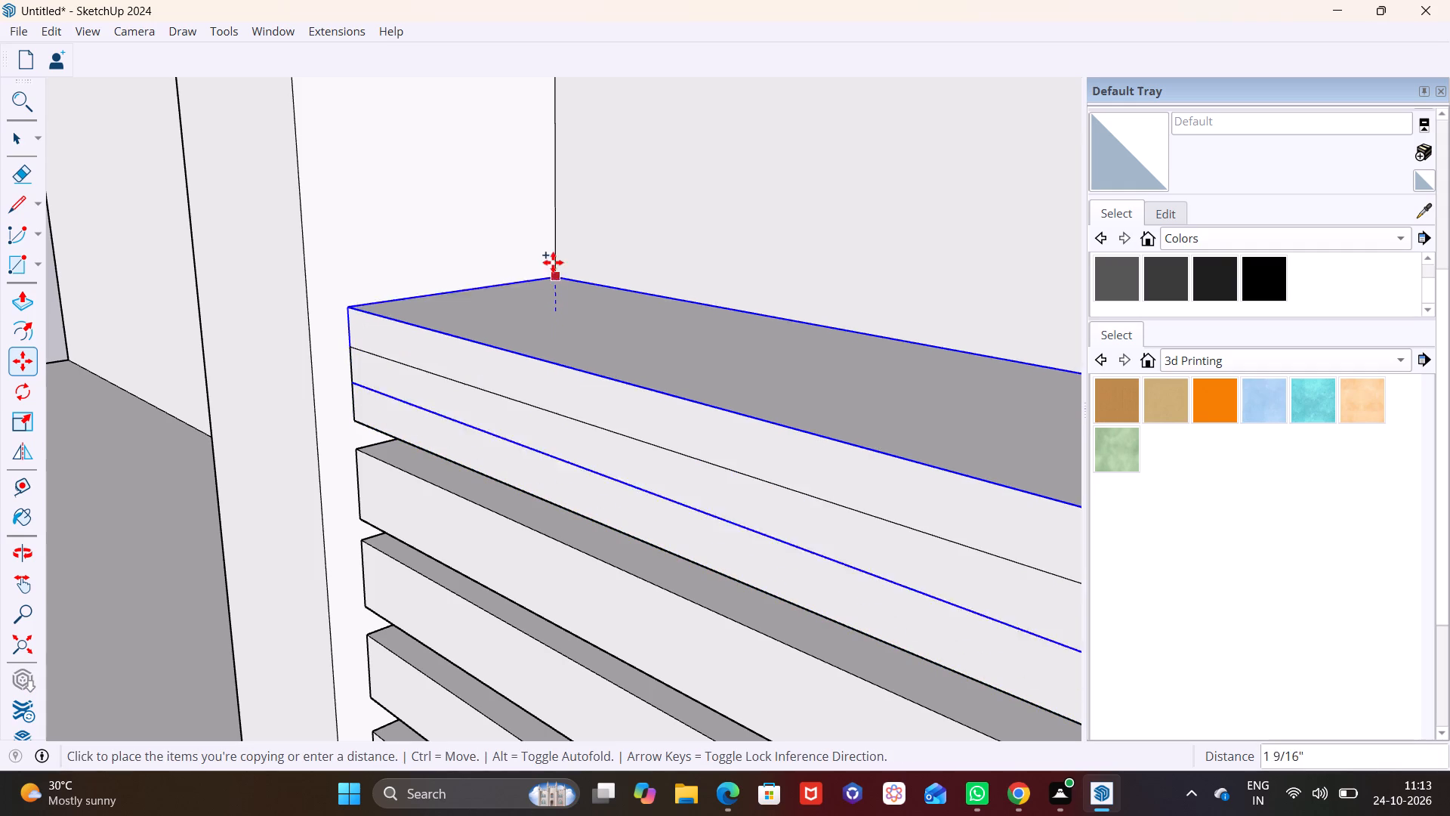
pyautogui.click(549, 220)
# Copy the top bar once more up the recess's back corner, leaving a wider gap than between the bars below.
pyautogui.scroll(-4, 572, 287)
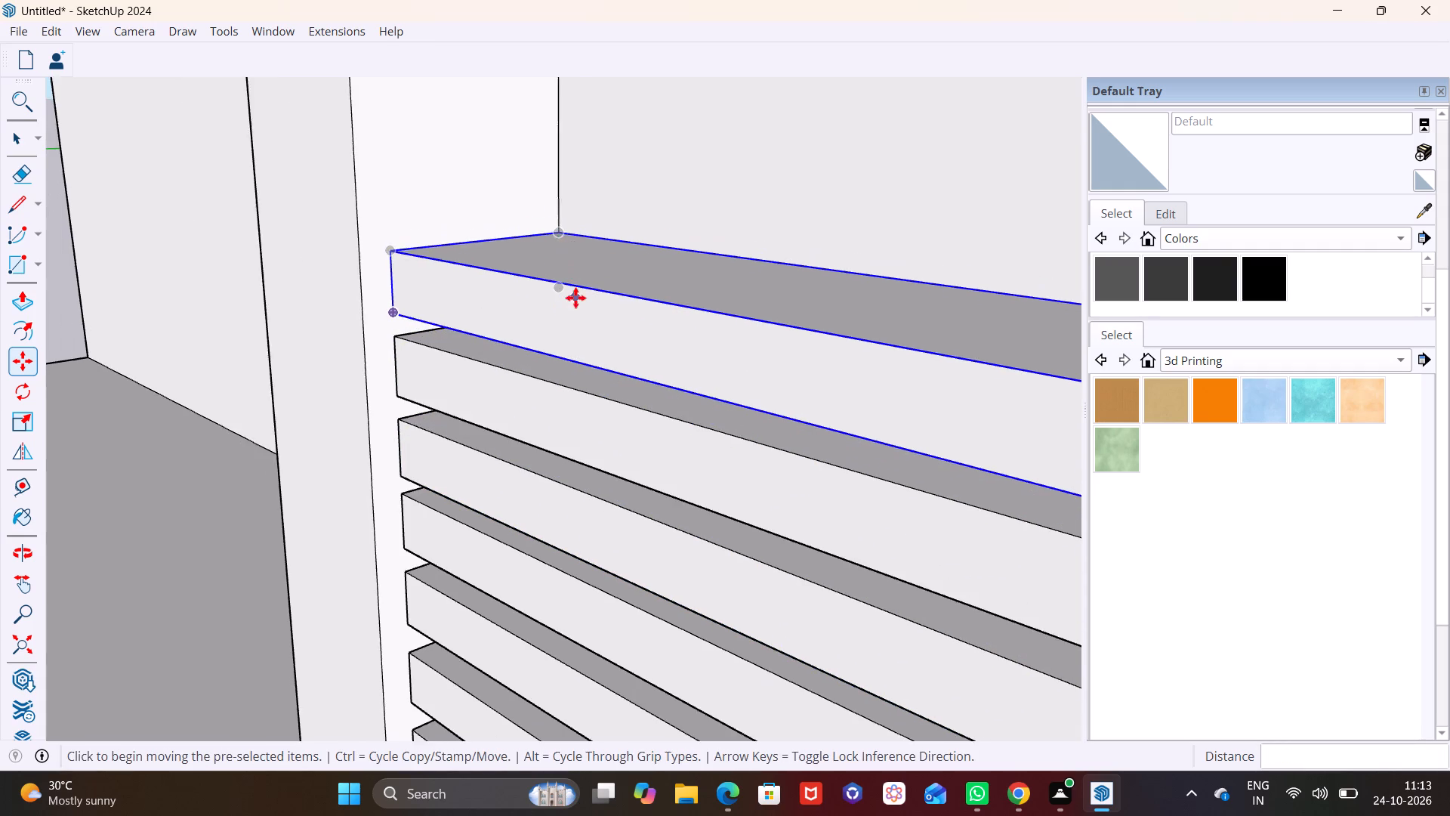
pyautogui.scroll(-3, 575, 298)
pyautogui.keyDown('shift'); pyautogui.moveTo(578, 302); pyautogui.dragTo(491, 716, button='middle'); pyautogui.keyUp('shift')
pyautogui.click(490, 576)
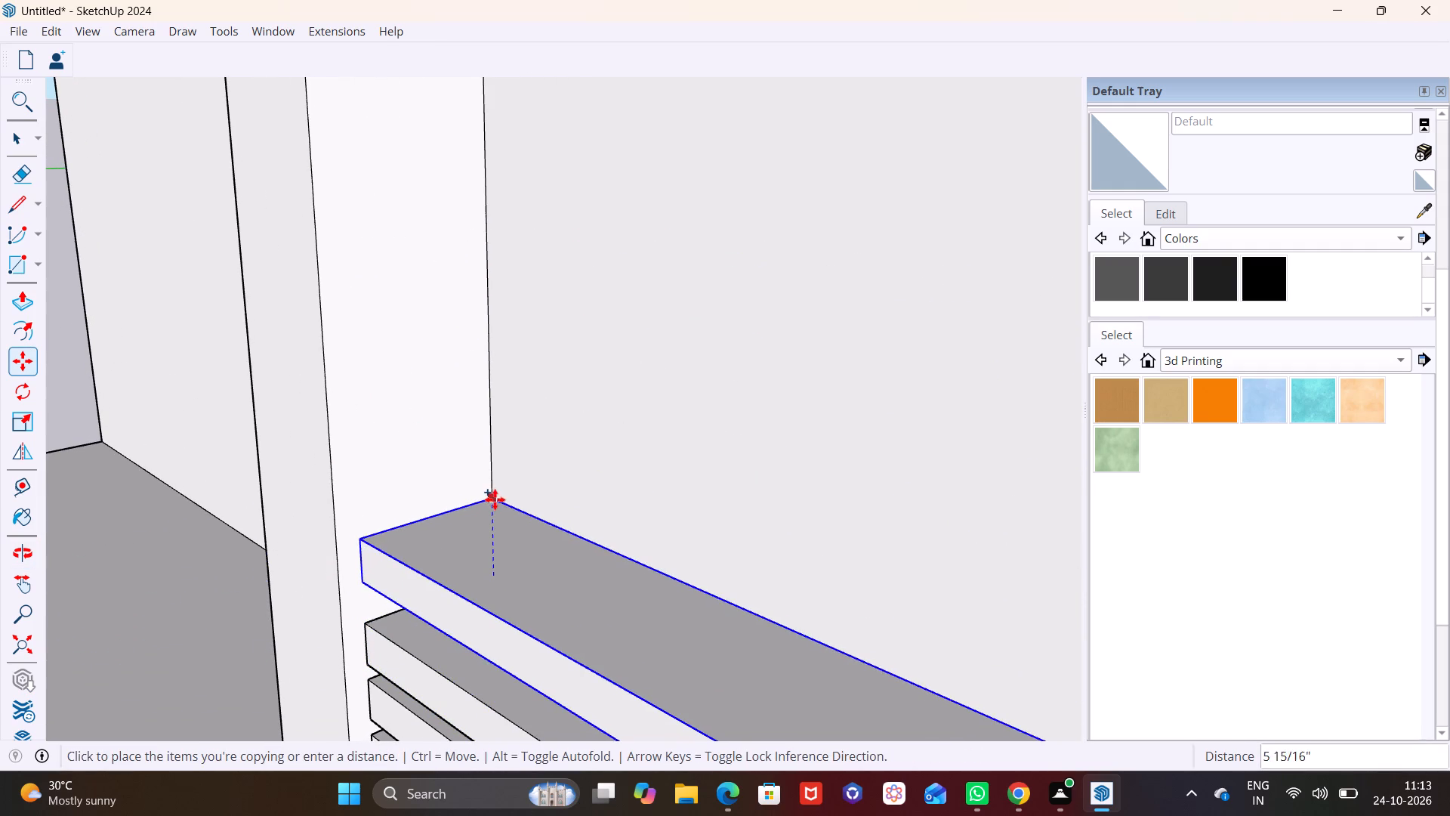
pyautogui.click(495, 505)
# Move the top bar slightly down along the back corner to narrow its gap to the bar beneath.
pyautogui.moveTo(503, 530); pyautogui.dragTo(520, 513, button='middle')
pyautogui.scroll(-8, 524, 509)
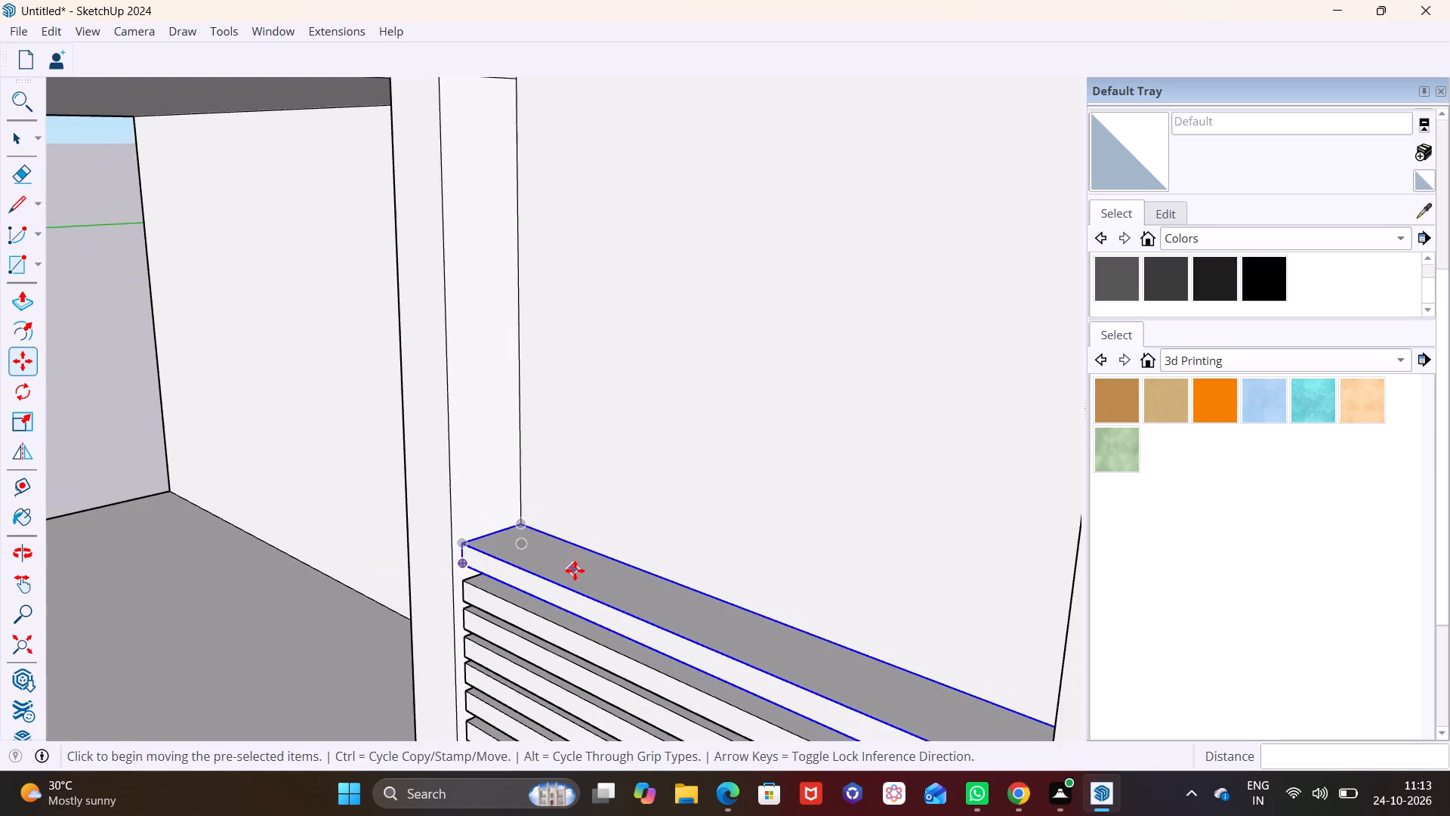
pyautogui.moveTo(585, 567); pyautogui.dragTo(668, 444, button='middle')
pyautogui.scroll(8, 544, 508)
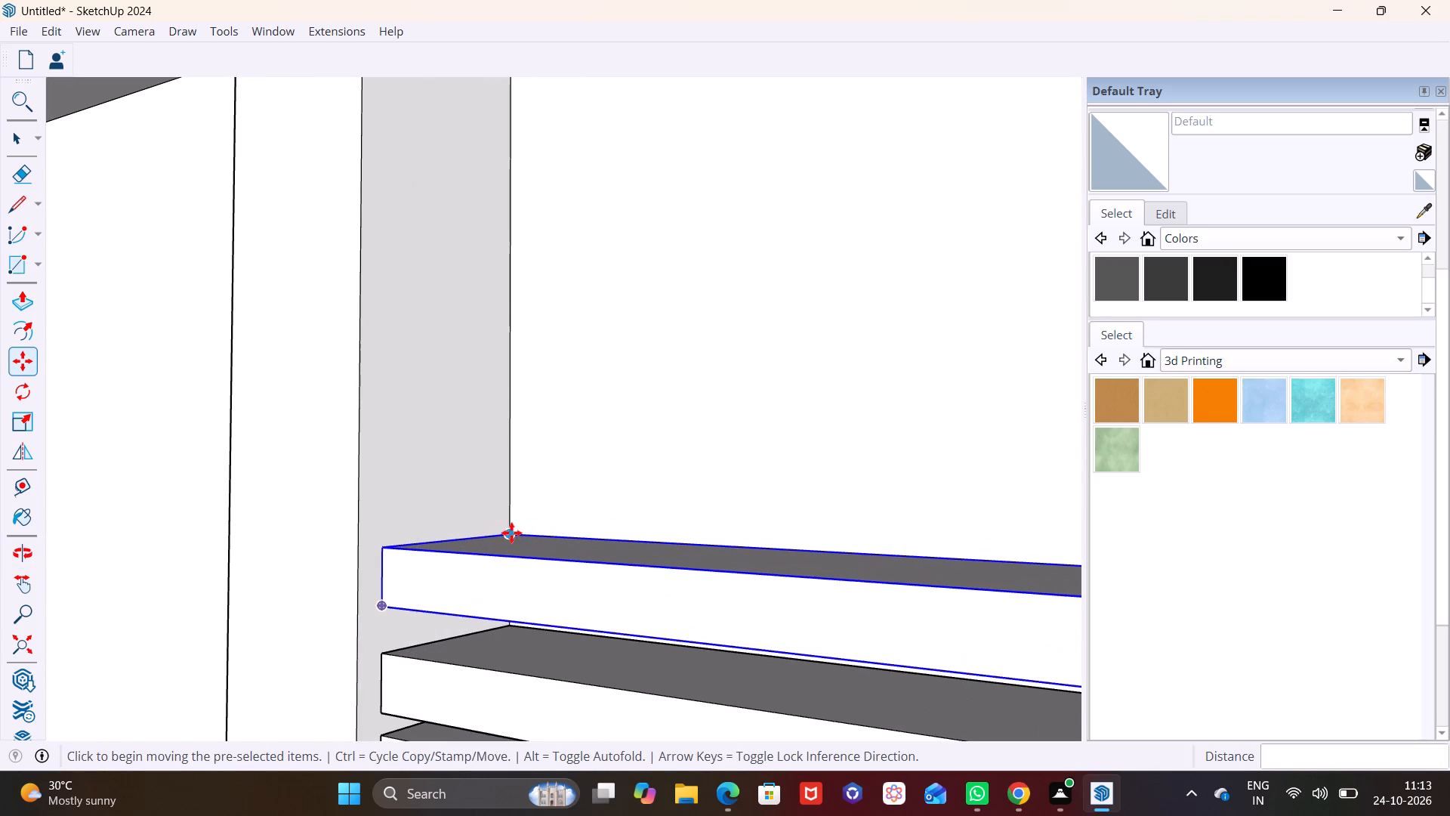
pyautogui.click(509, 533)
pyautogui.click(504, 555)
# Stack four more copies above the top bar along the recess's back corner, about 4" apart.
pyautogui.click(512, 555)
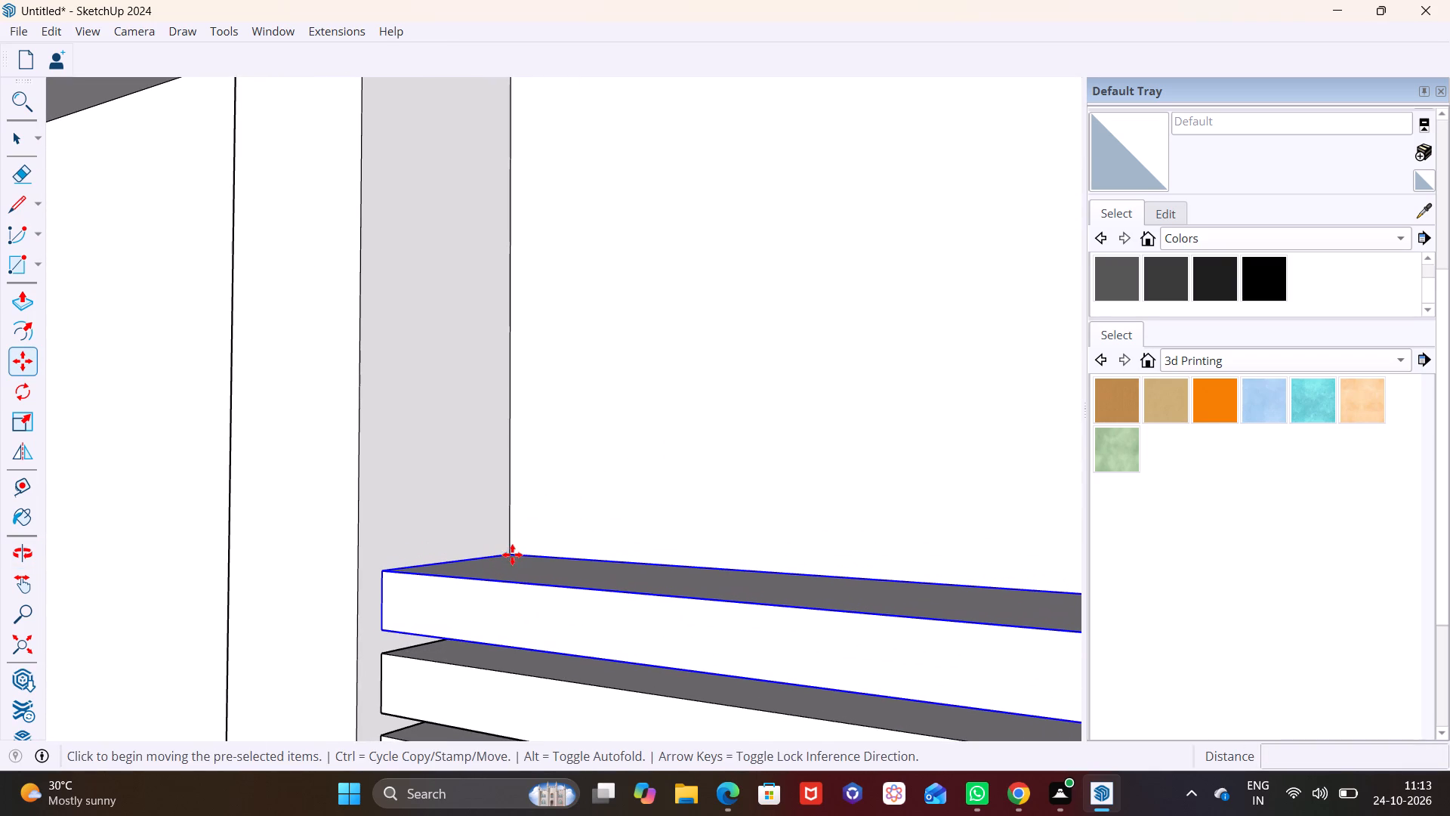
pyautogui.click(513, 489)
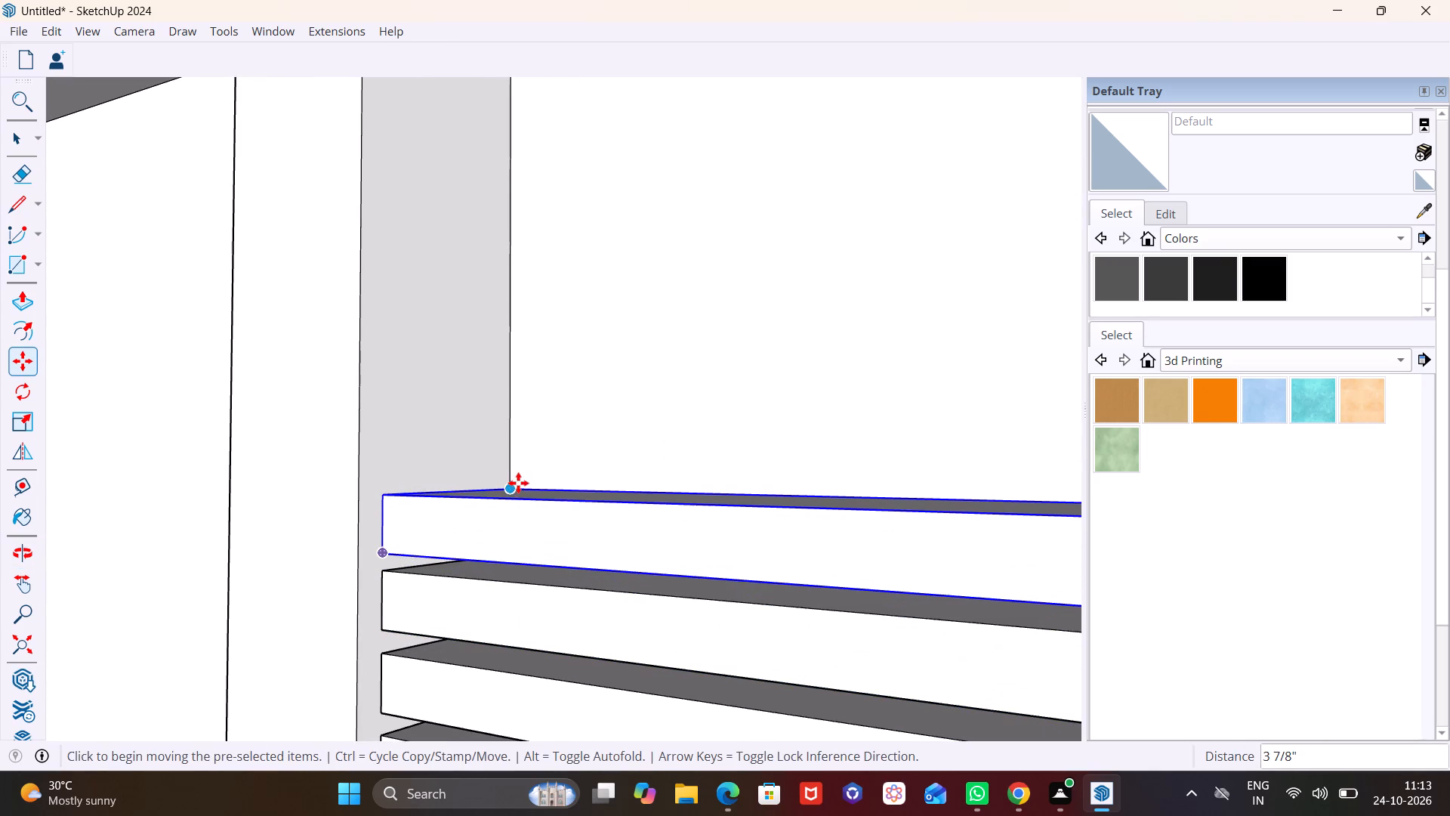
pyautogui.click(513, 486)
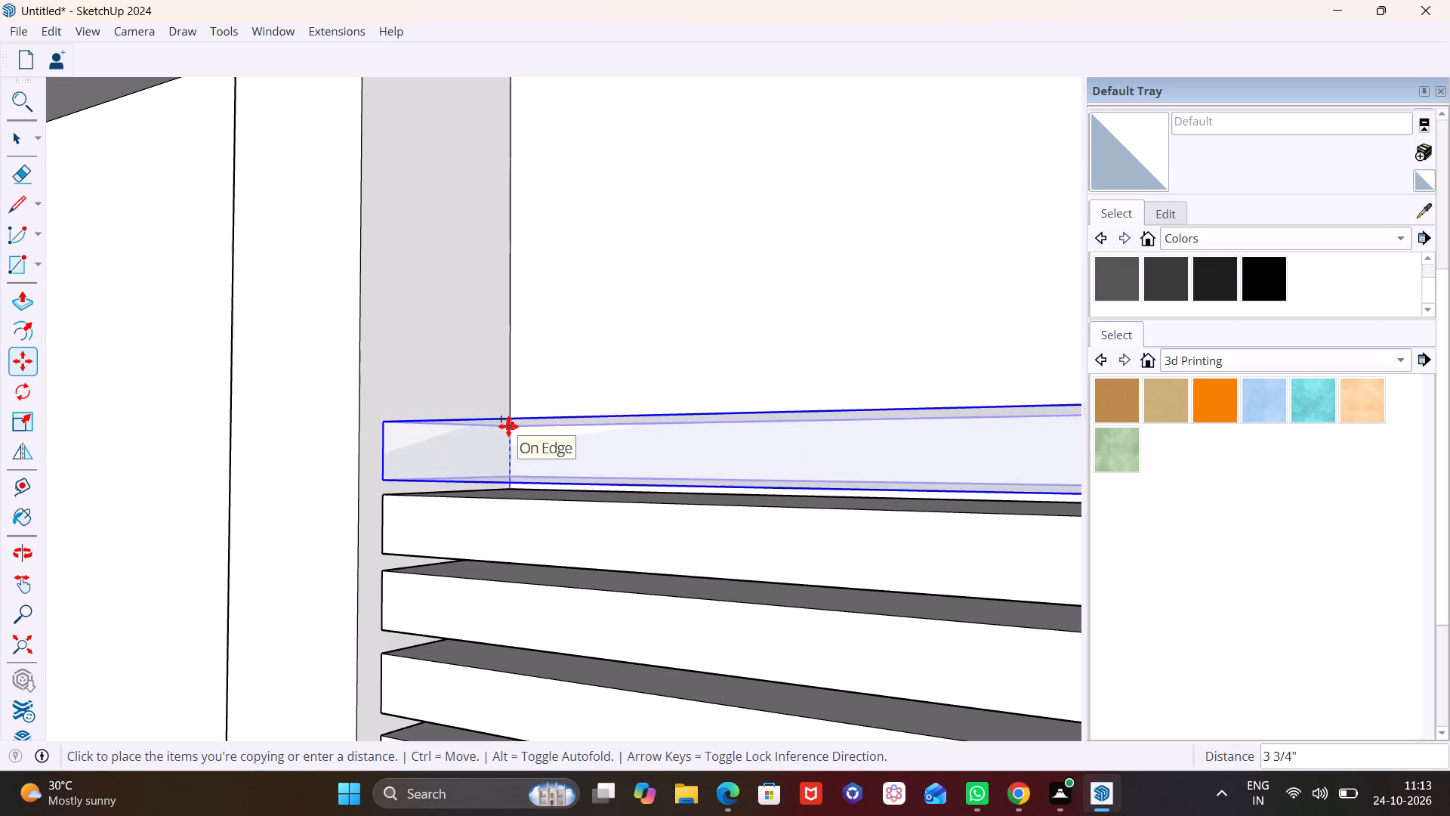
pyautogui.click(508, 426)
pyautogui.click(508, 422)
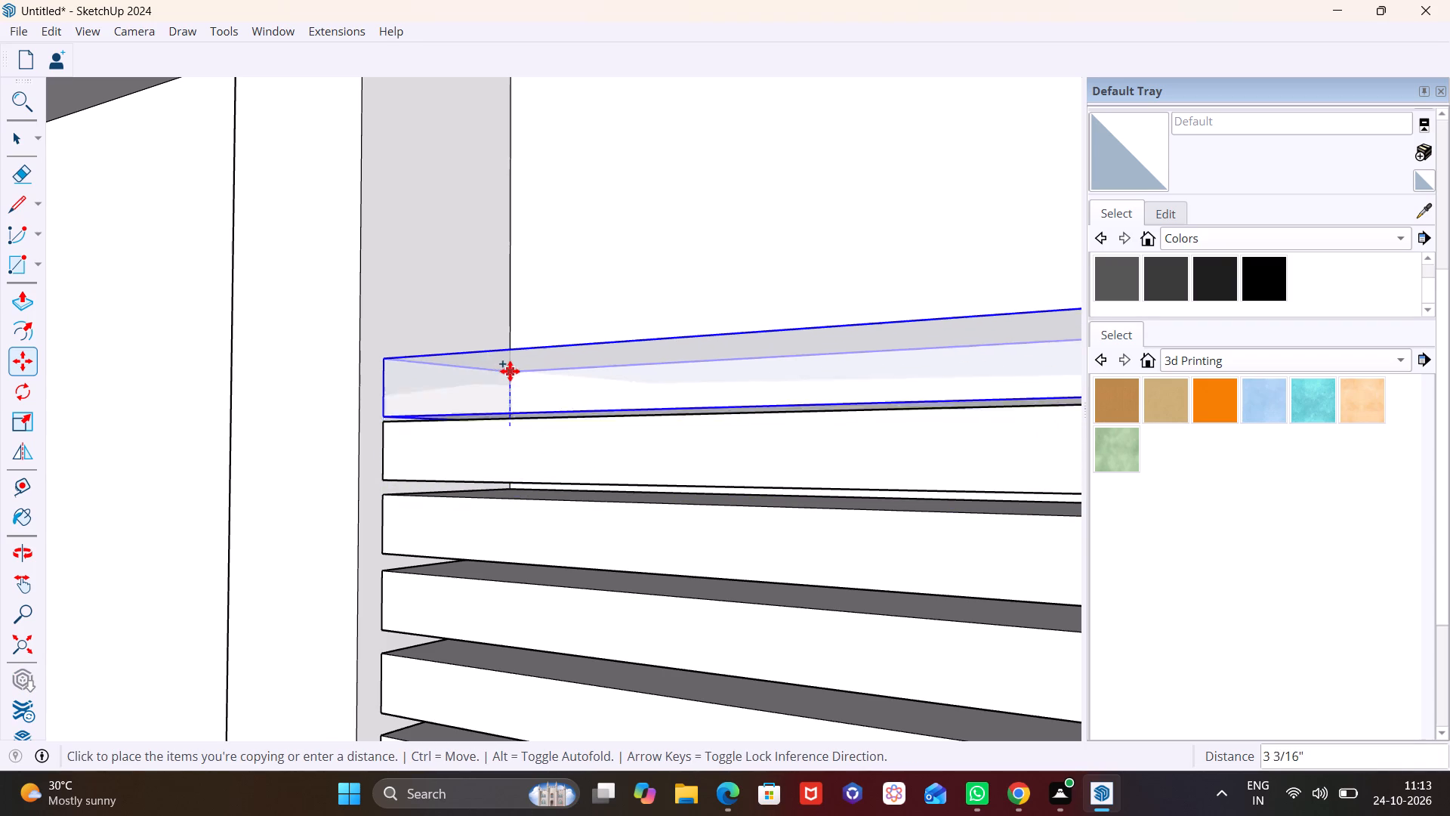
pyautogui.click(510, 363)
pyautogui.click(511, 356)
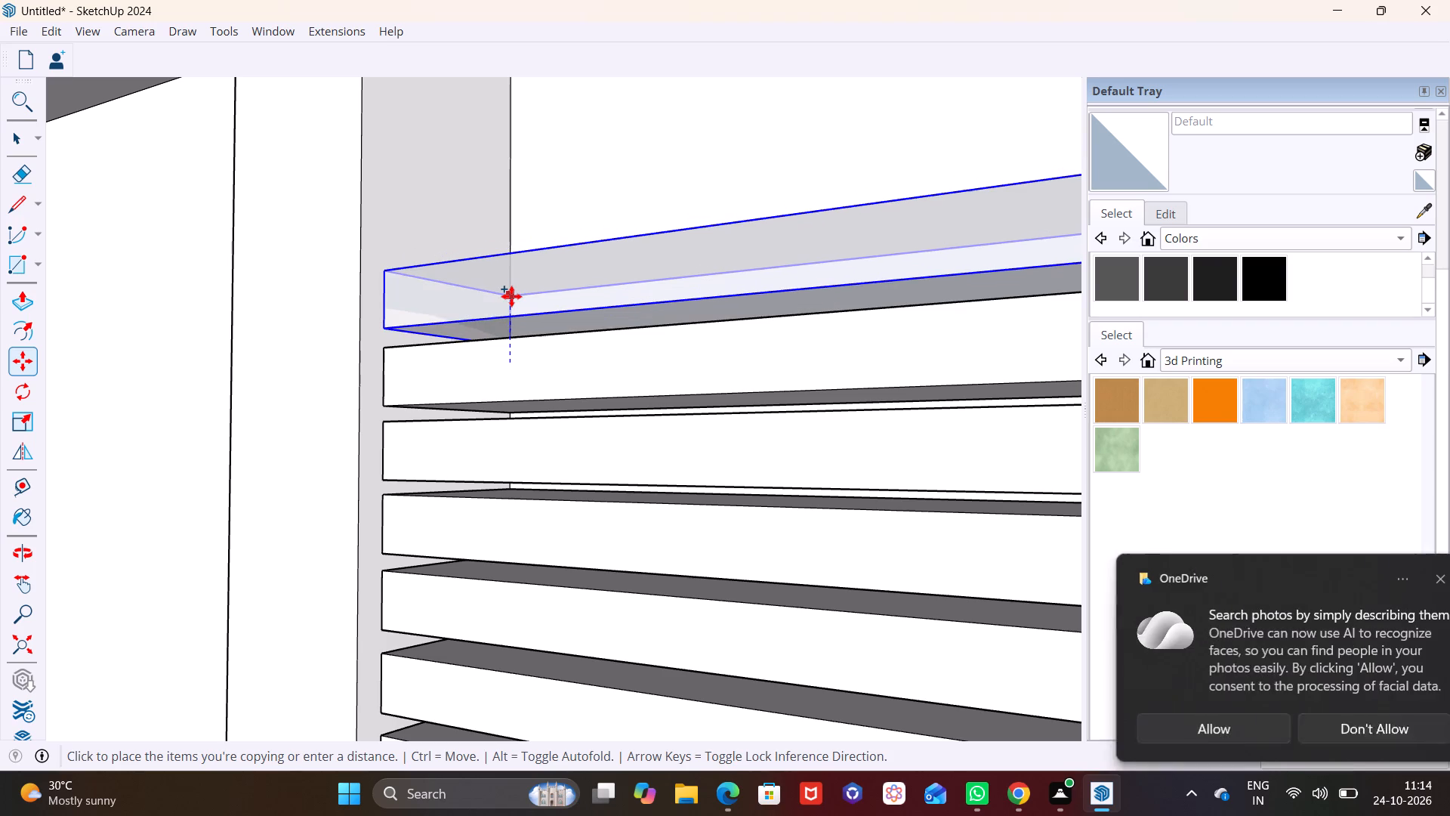
pyautogui.click(511, 296)
# Copy the new top bar twice more up the recess's back corner, about 3 13/16" apart.
pyautogui.scroll(-10, 558, 351)
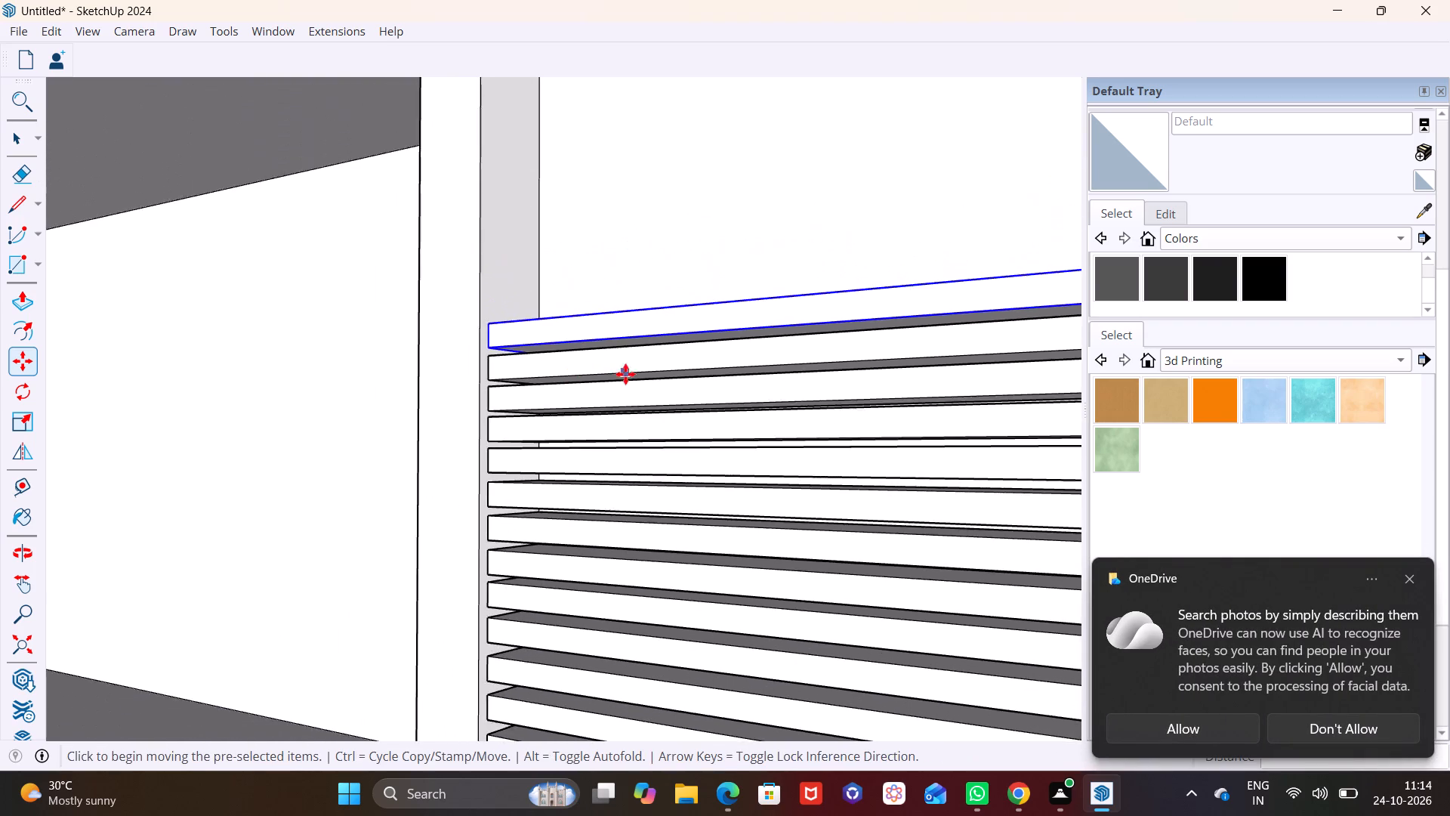
pyautogui.keyDown('shift'); pyautogui.moveTo(623, 378); pyautogui.dragTo(557, 588, button='middle'); pyautogui.keyUp('shift')
pyautogui.moveTo(529, 540); pyautogui.dragTo(523, 585, button='middle')
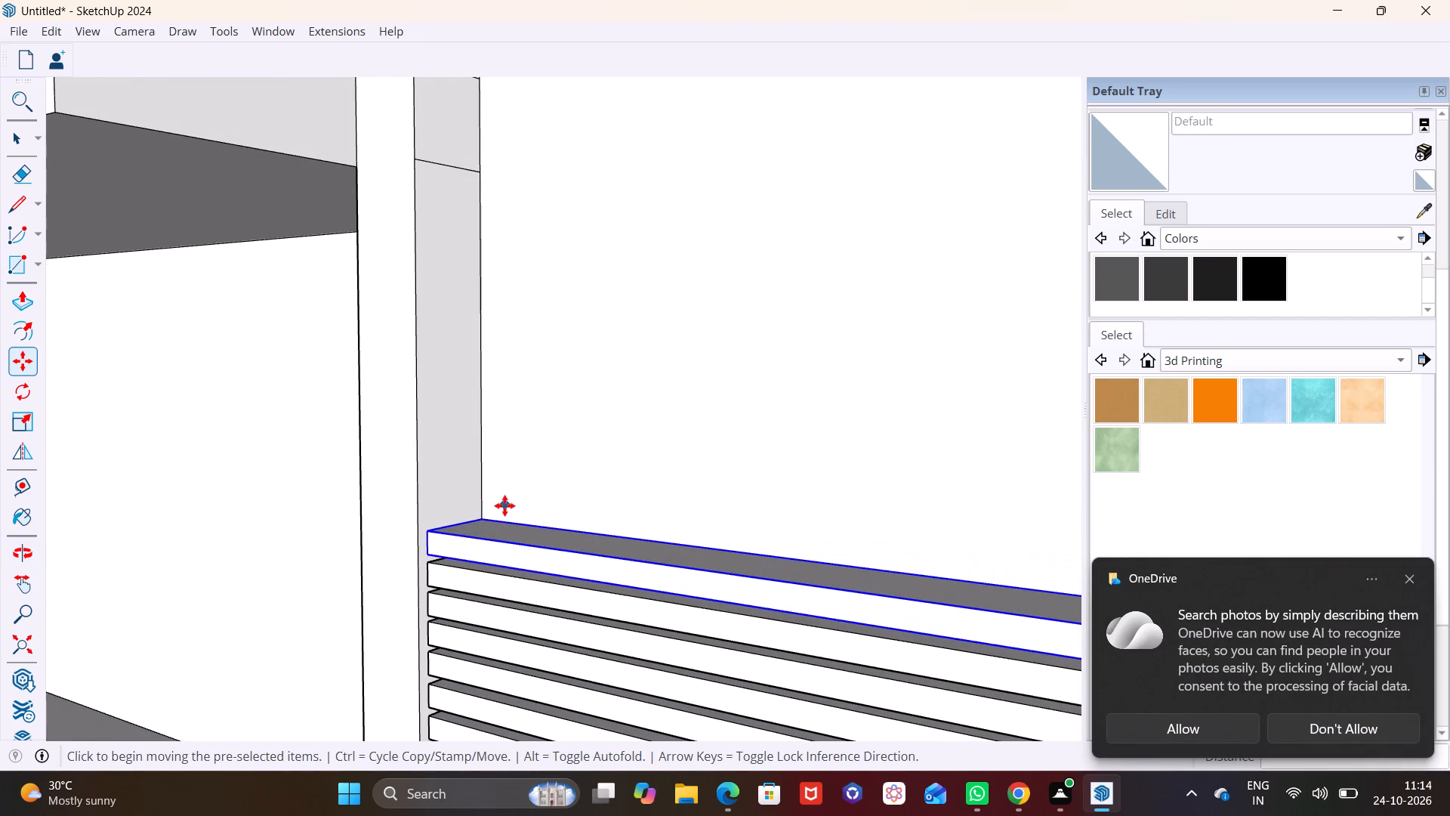
pyautogui.scroll(3, 504, 505)
pyautogui.click(471, 521)
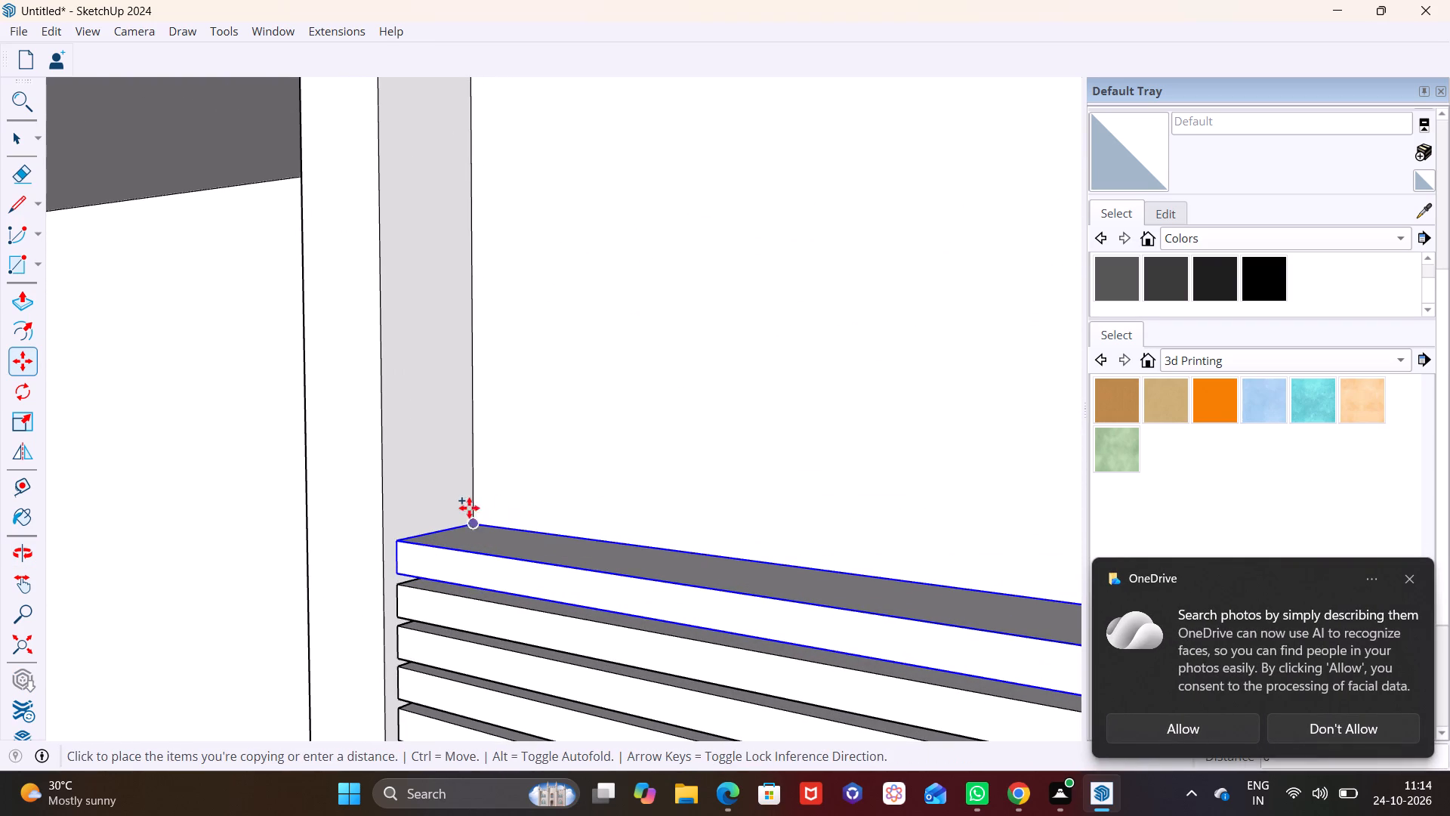
pyautogui.click(477, 484)
pyautogui.click(478, 484)
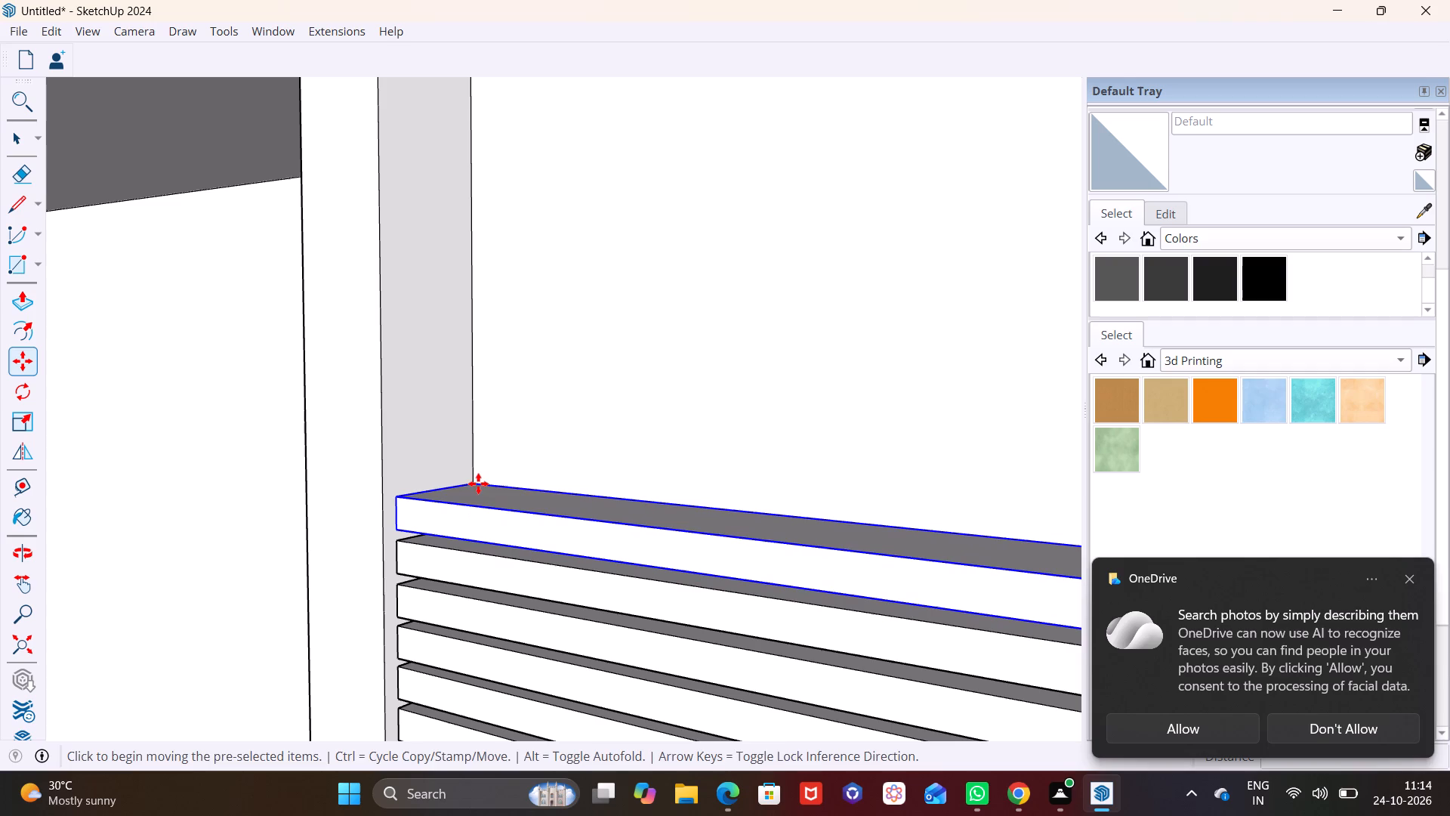
pyautogui.click(474, 445)
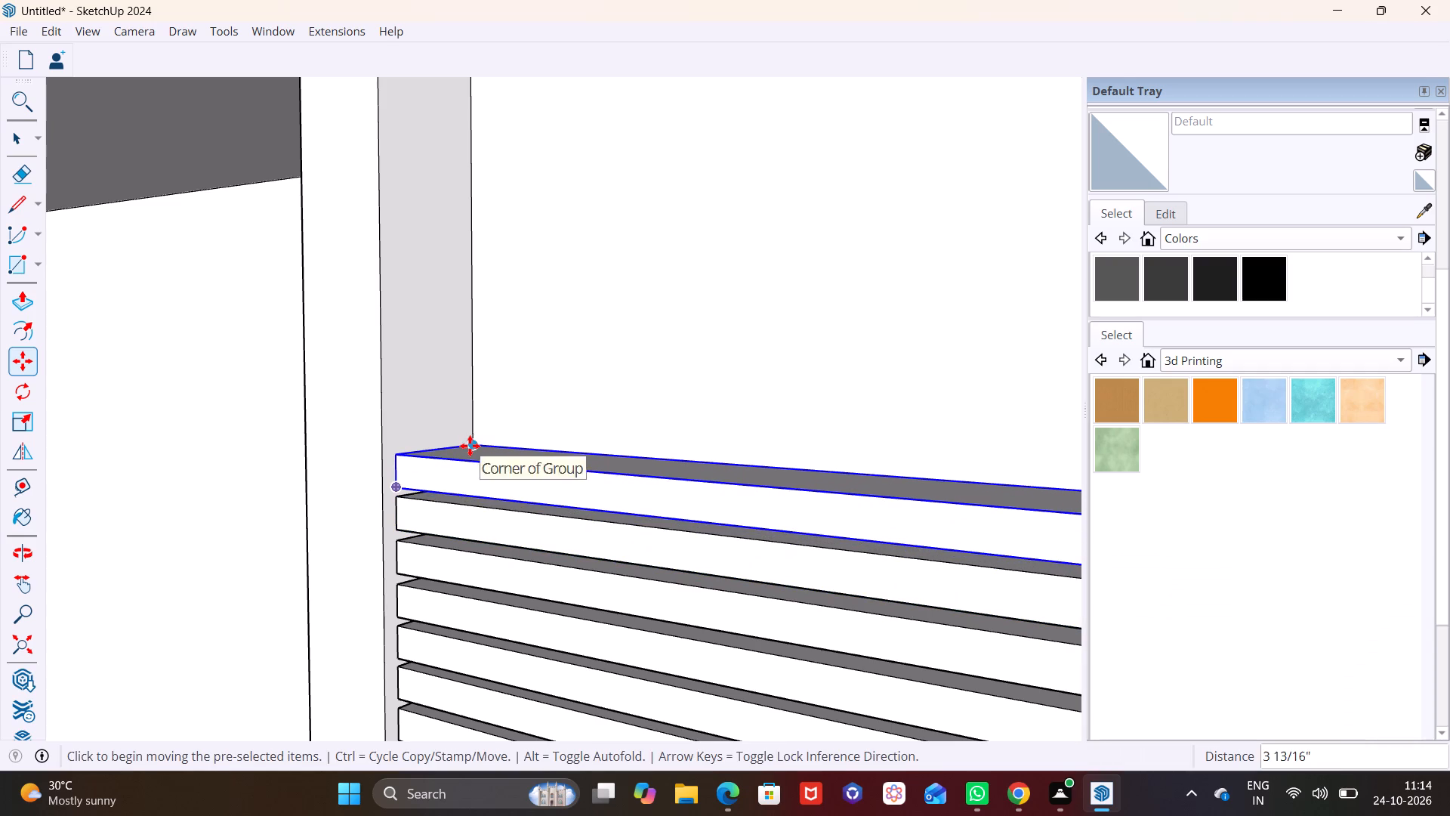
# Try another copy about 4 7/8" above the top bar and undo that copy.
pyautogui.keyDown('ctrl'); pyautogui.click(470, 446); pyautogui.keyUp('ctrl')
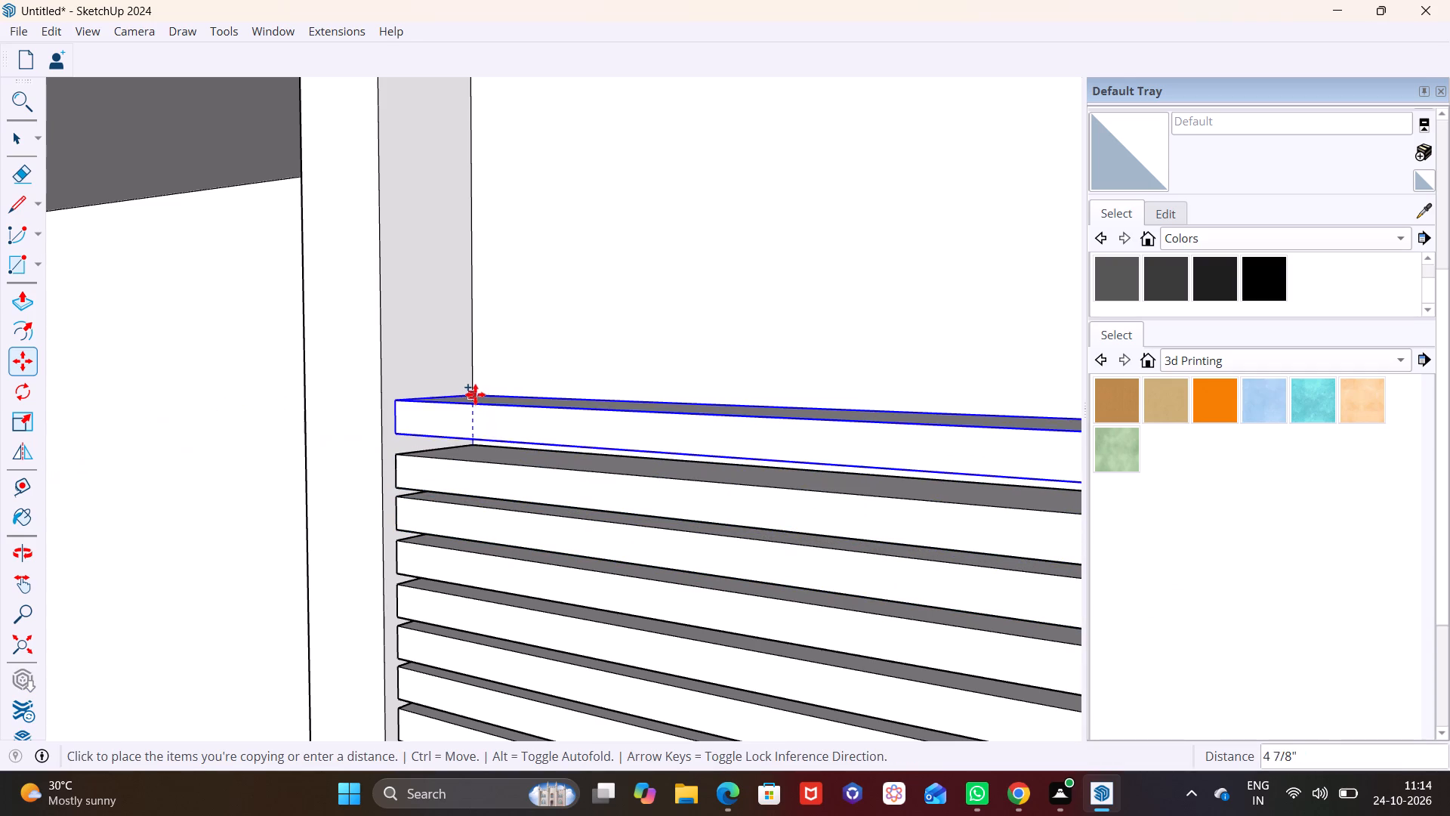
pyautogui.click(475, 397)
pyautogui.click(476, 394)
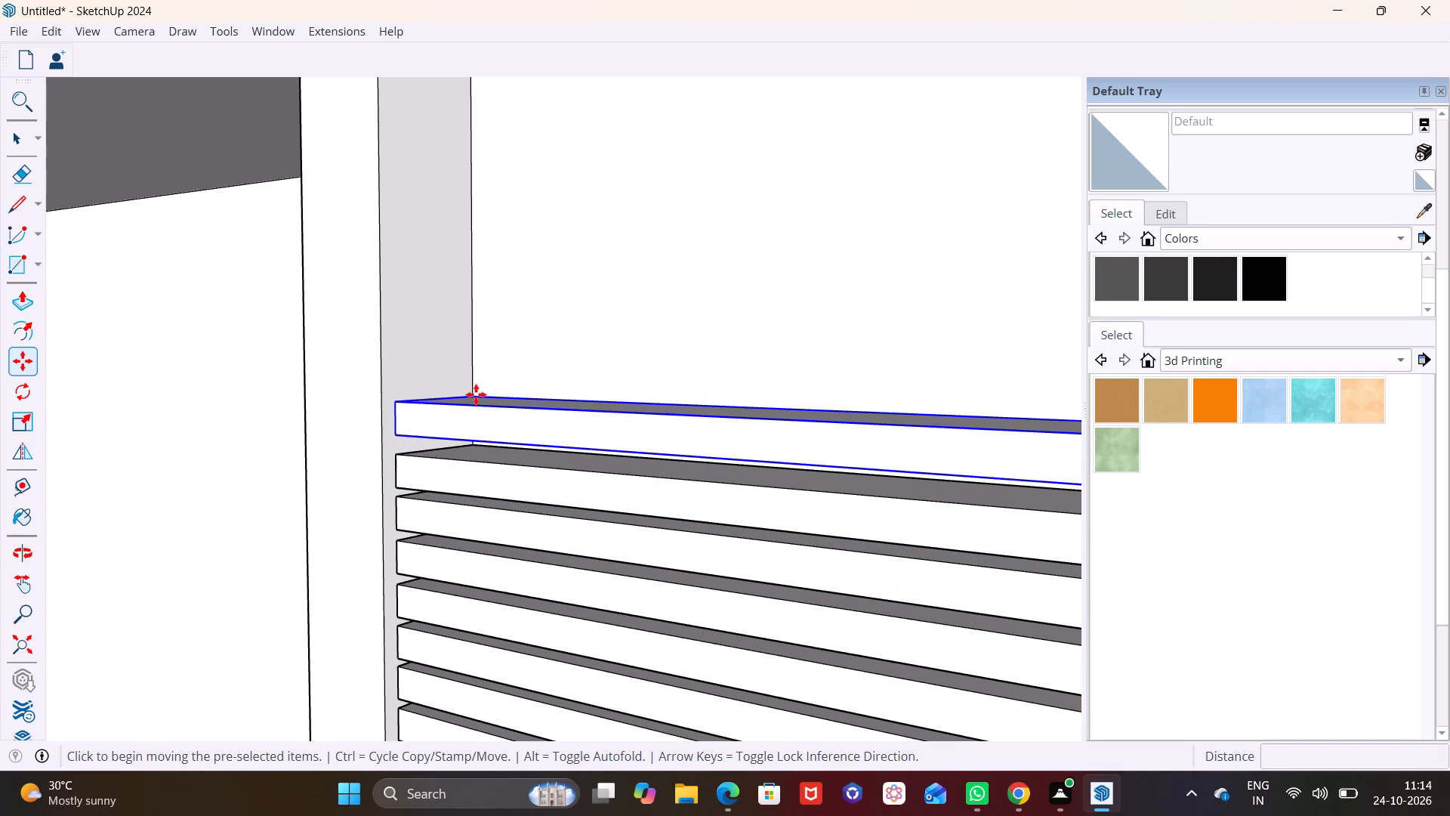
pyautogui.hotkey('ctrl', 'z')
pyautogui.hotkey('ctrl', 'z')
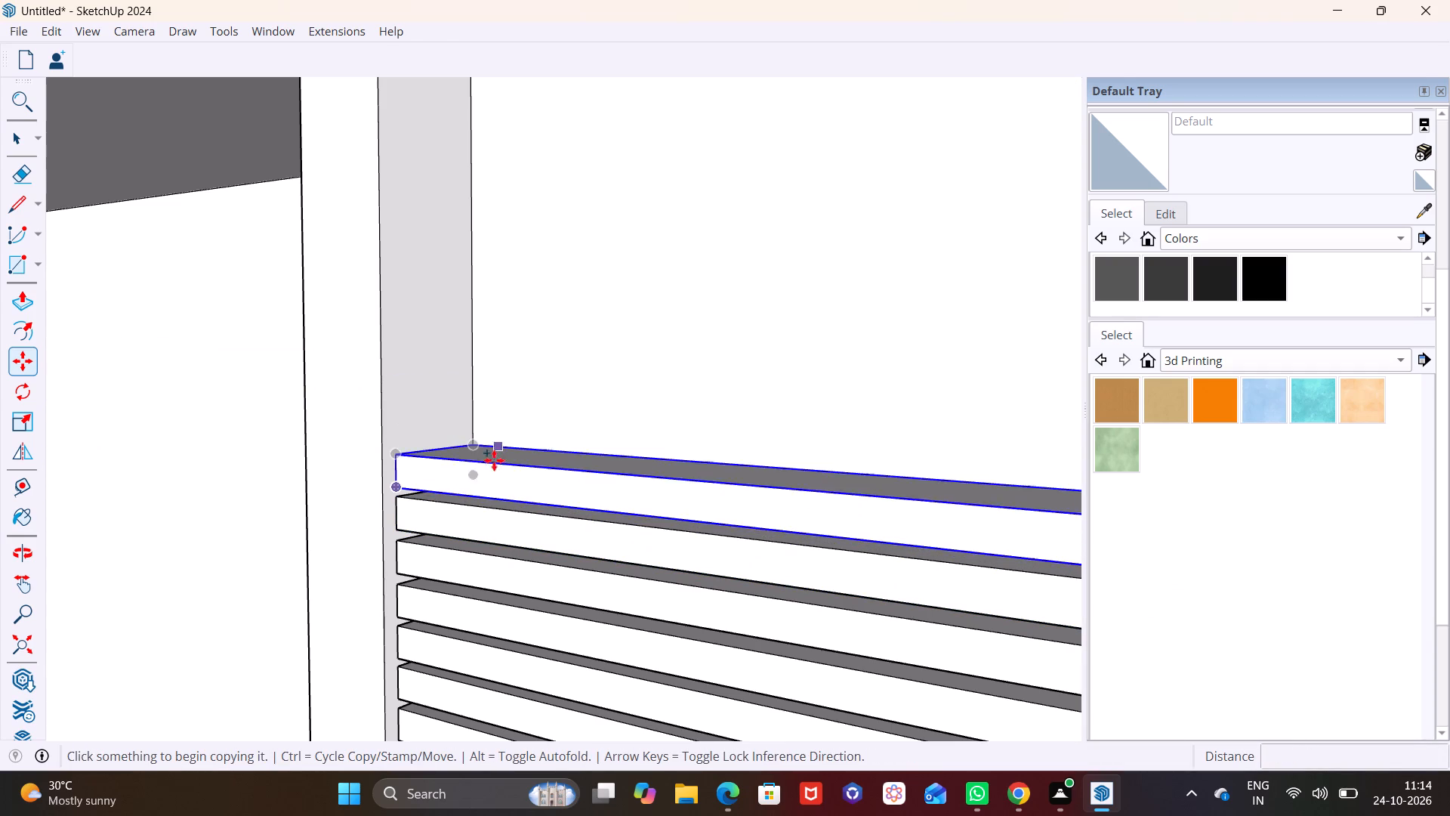
# Reselect the top bar and stack four copies above it along the recess's back corner, about 4" apart.
pyautogui.press('space')
pyautogui.click(484, 474)
pyautogui.press('m')
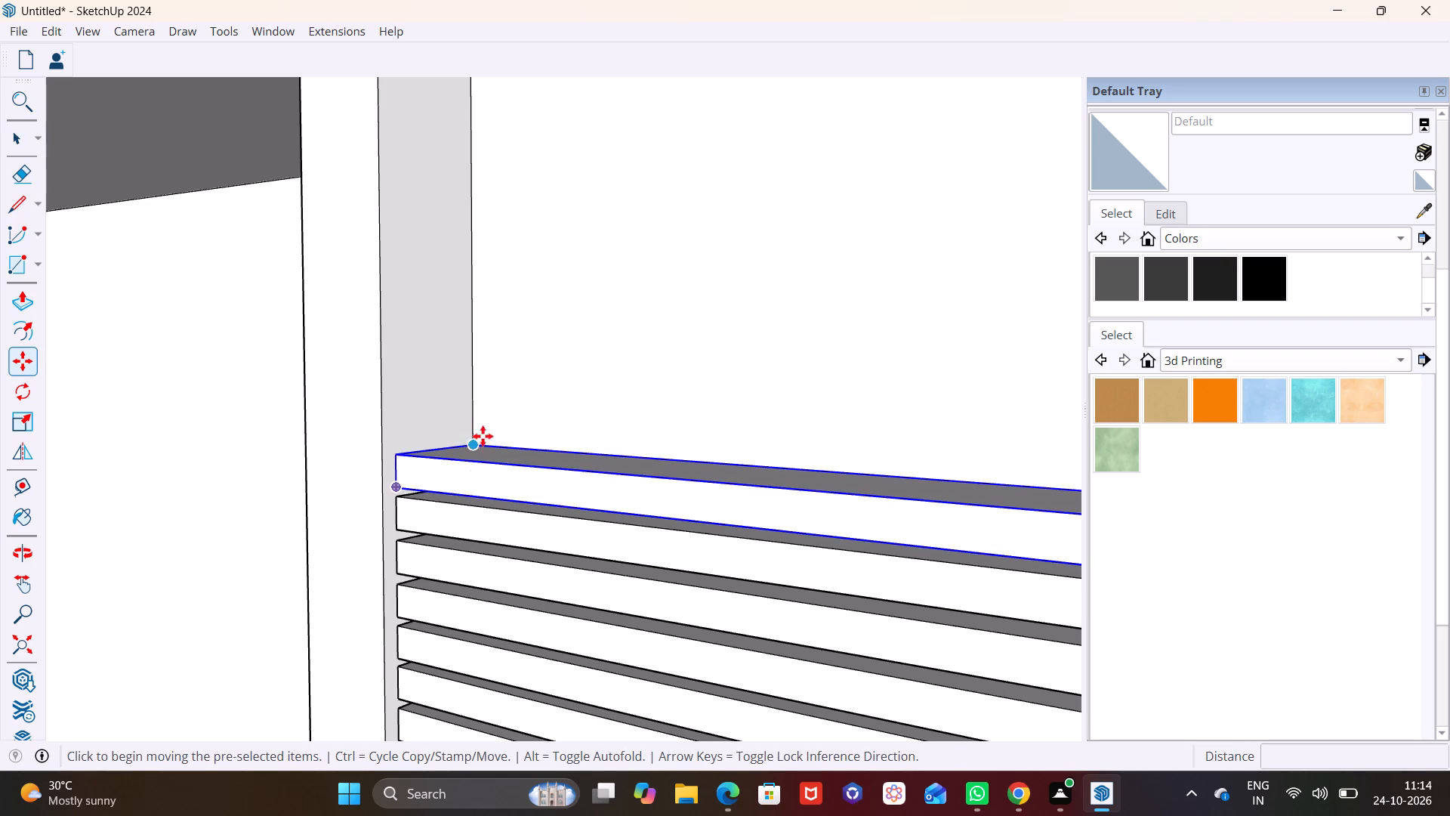
pyautogui.click(475, 444)
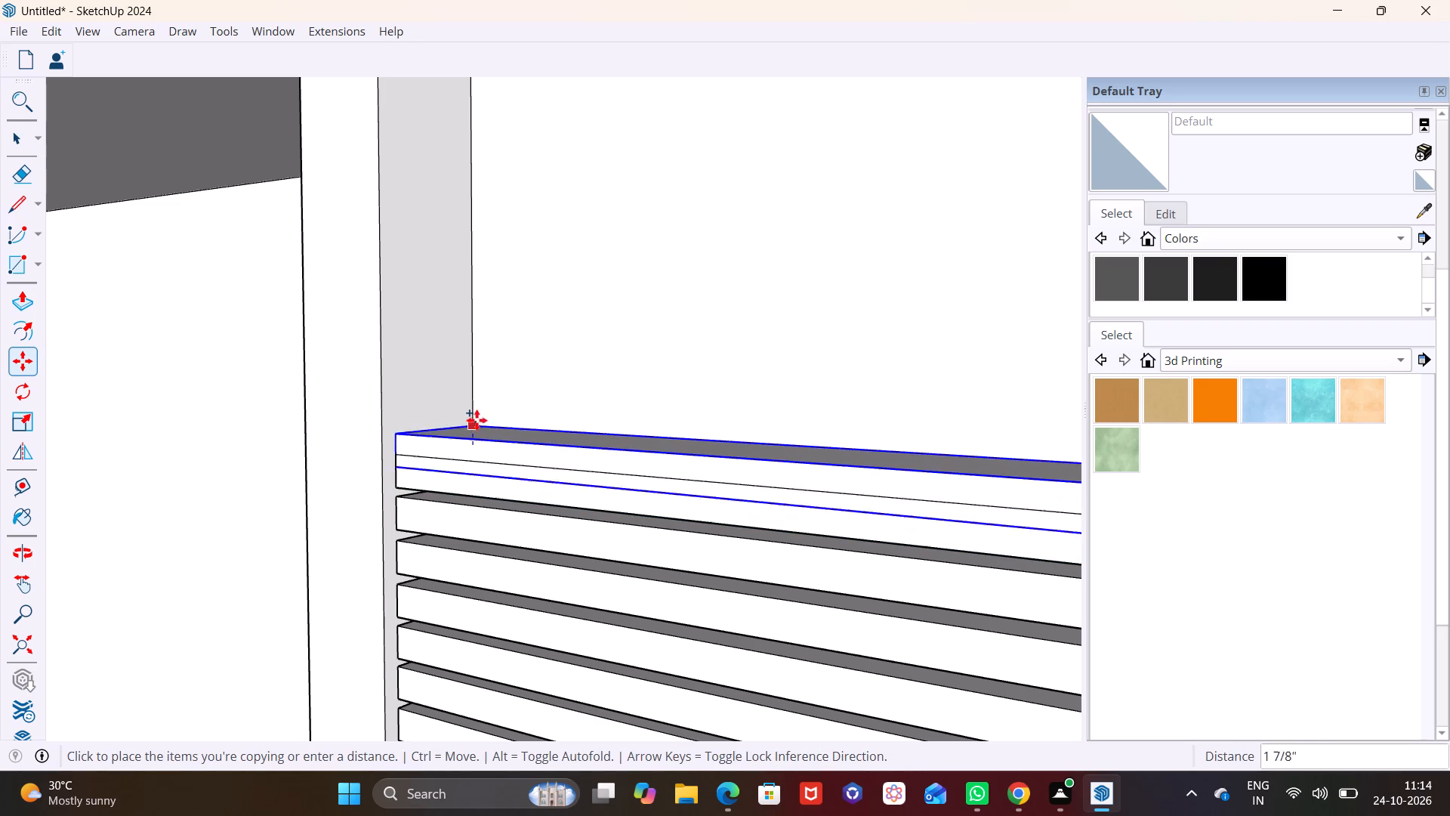
pyautogui.click(475, 403)
pyautogui.click(474, 400)
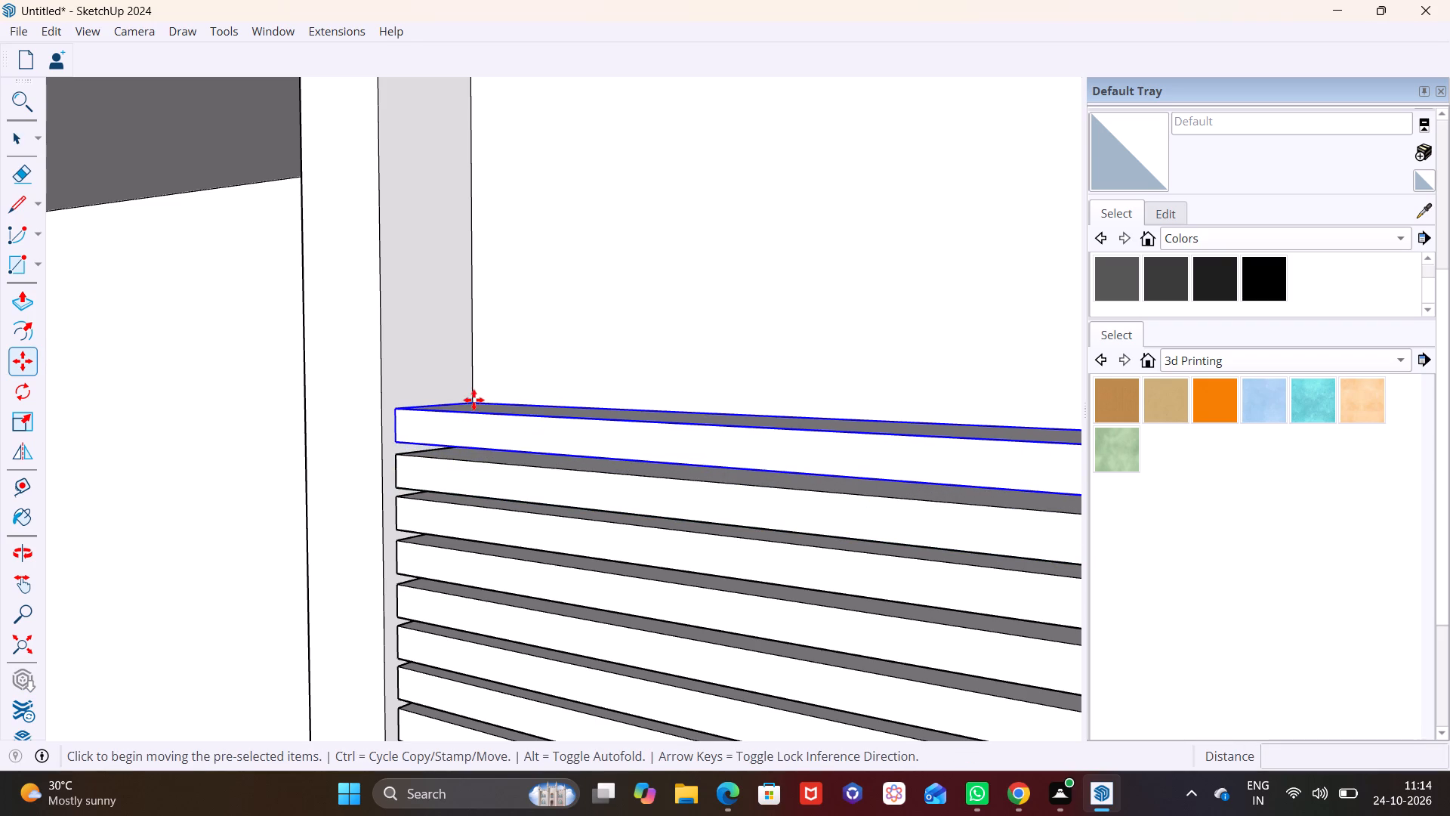
pyautogui.click(471, 362)
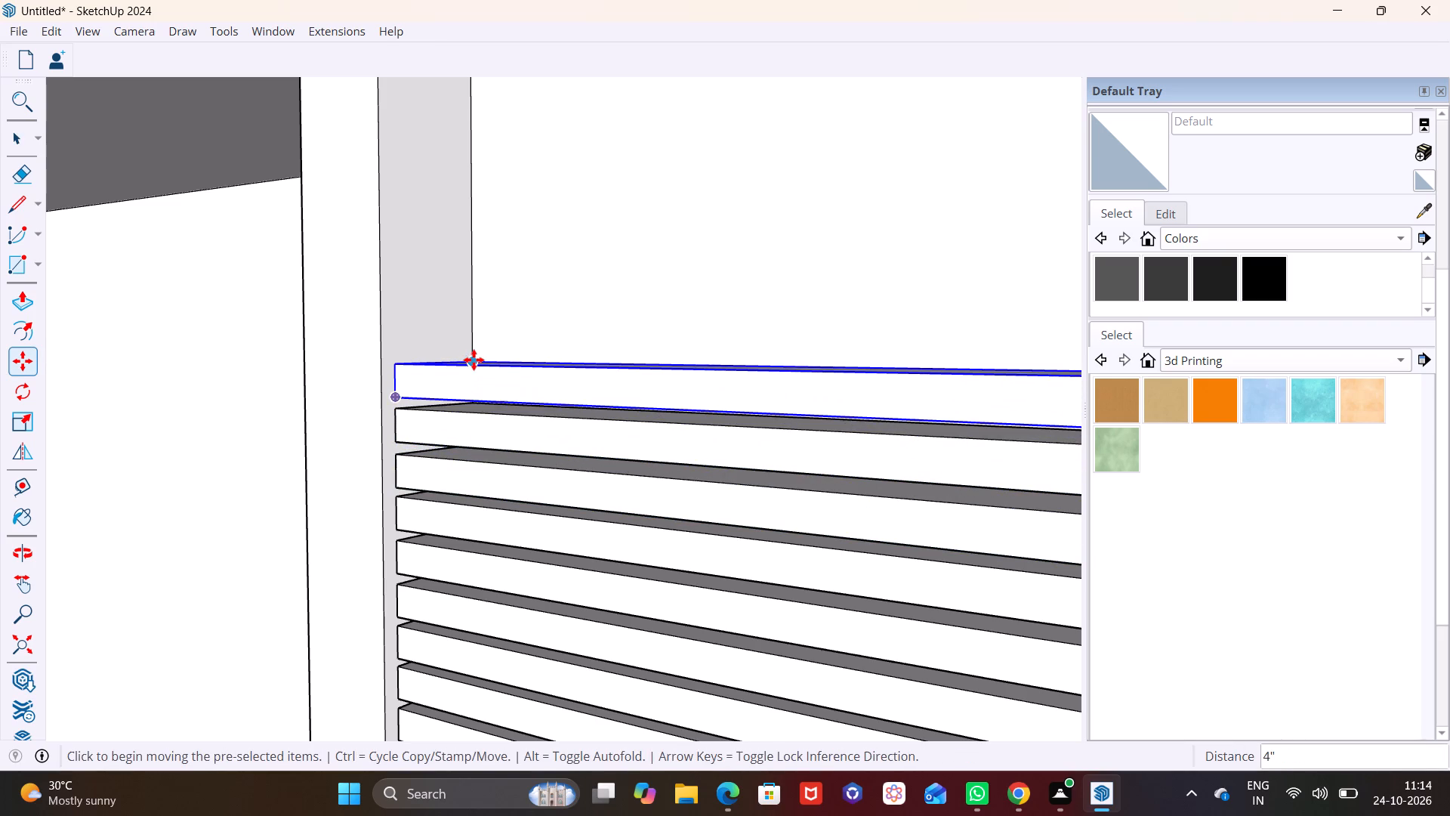
pyautogui.click(474, 360)
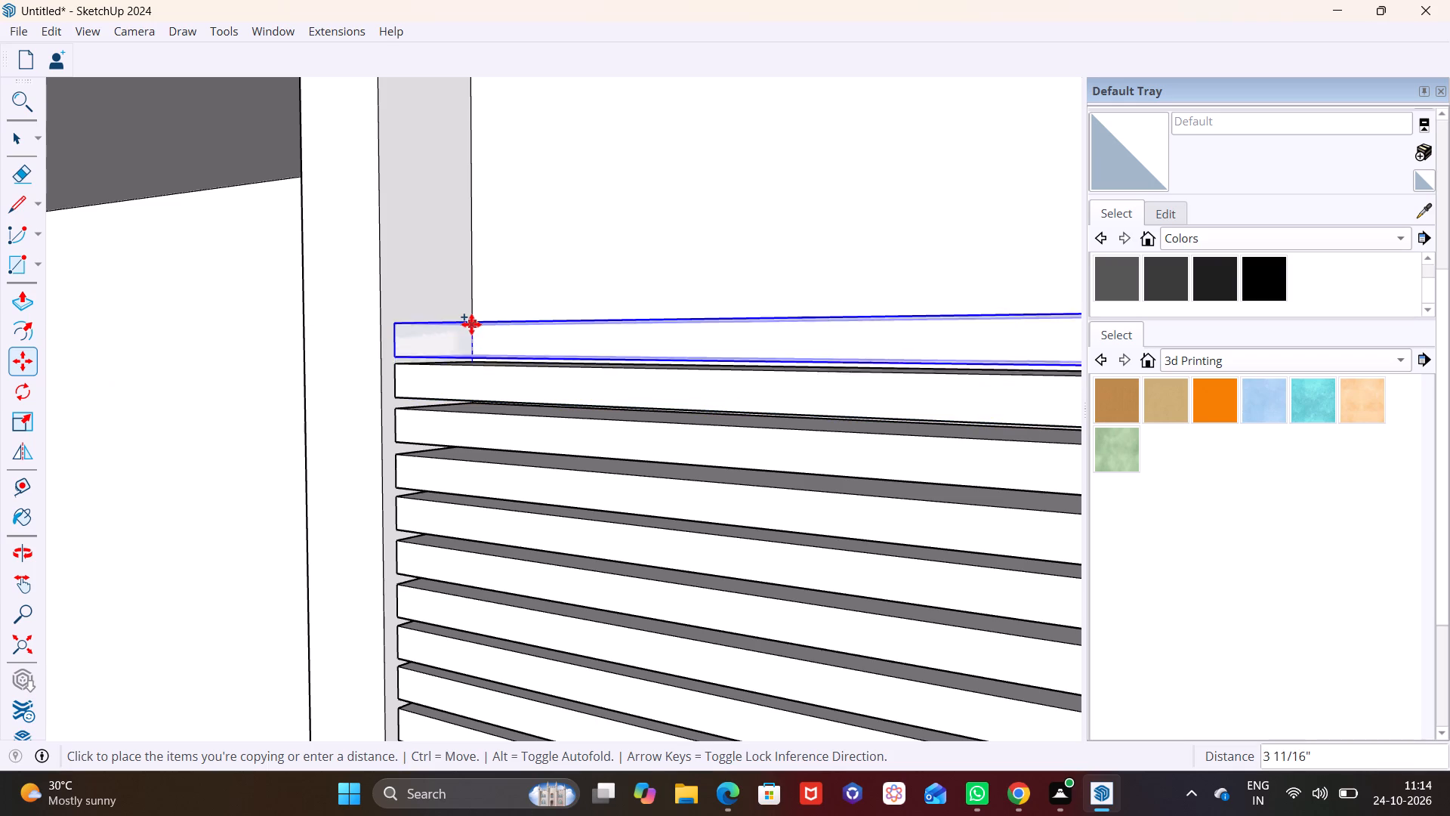
pyautogui.click(471, 320)
pyautogui.click(474, 317)
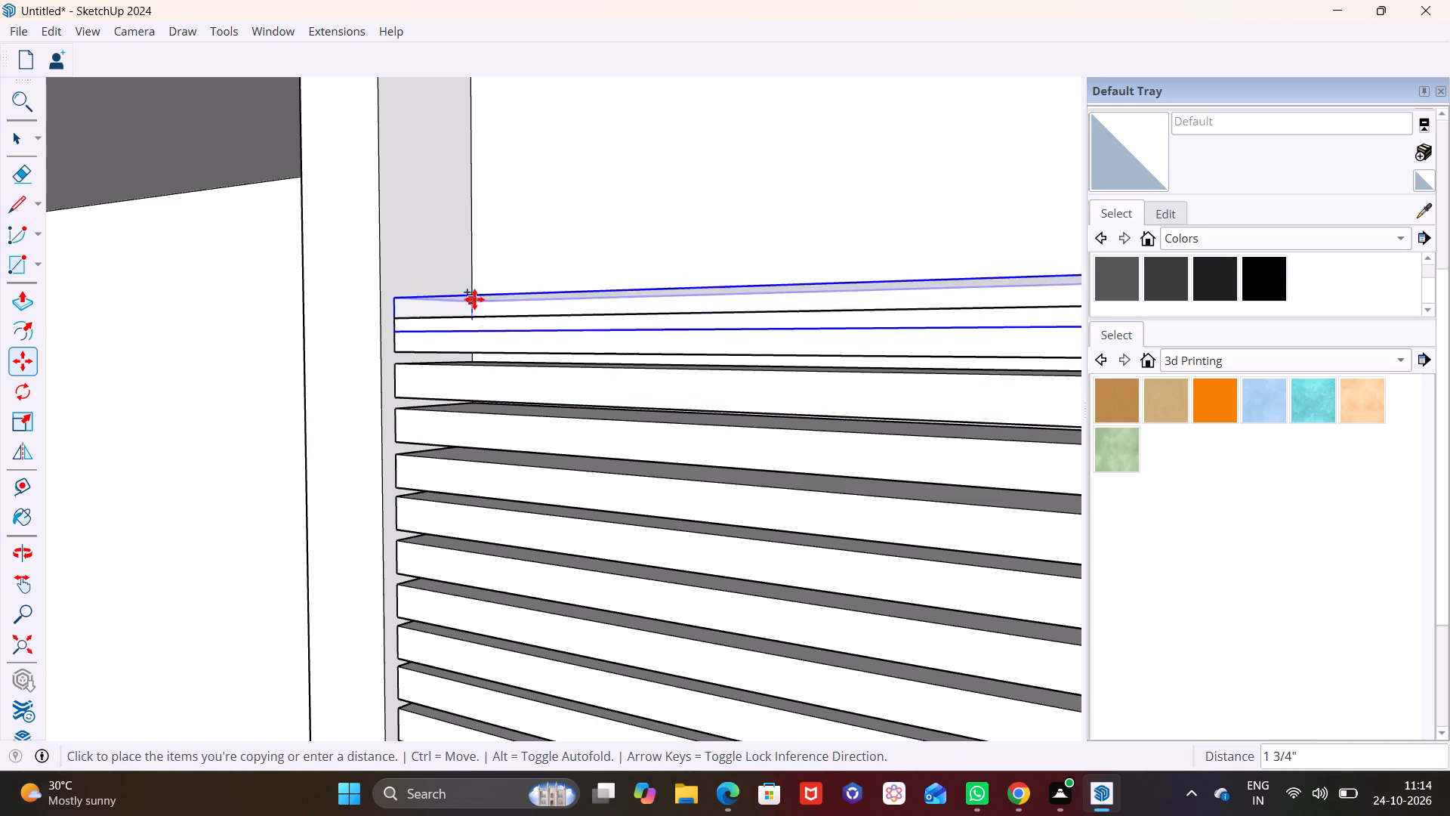
pyautogui.click(471, 279)
# Stack five more copies above the top bar up the recess's back corner, about 4" apart.
pyautogui.scroll(-9, 539, 384)
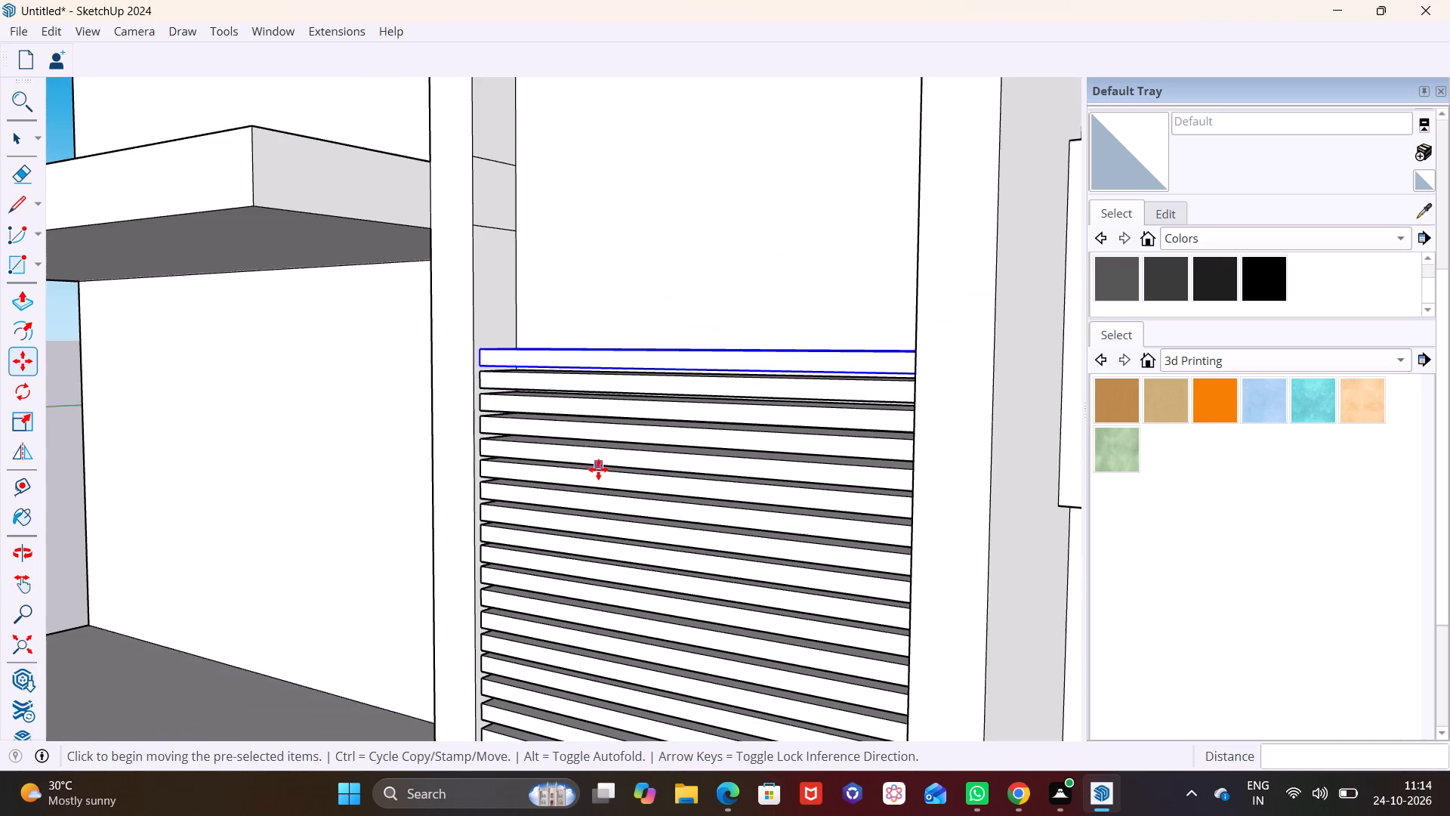
pyautogui.scroll(-3, 598, 469)
pyautogui.keyDown('shift'); pyautogui.moveTo(627, 459); pyautogui.dragTo(565, 727, button='middle'); pyautogui.keyUp('shift')
pyautogui.scroll(10, 520, 654)
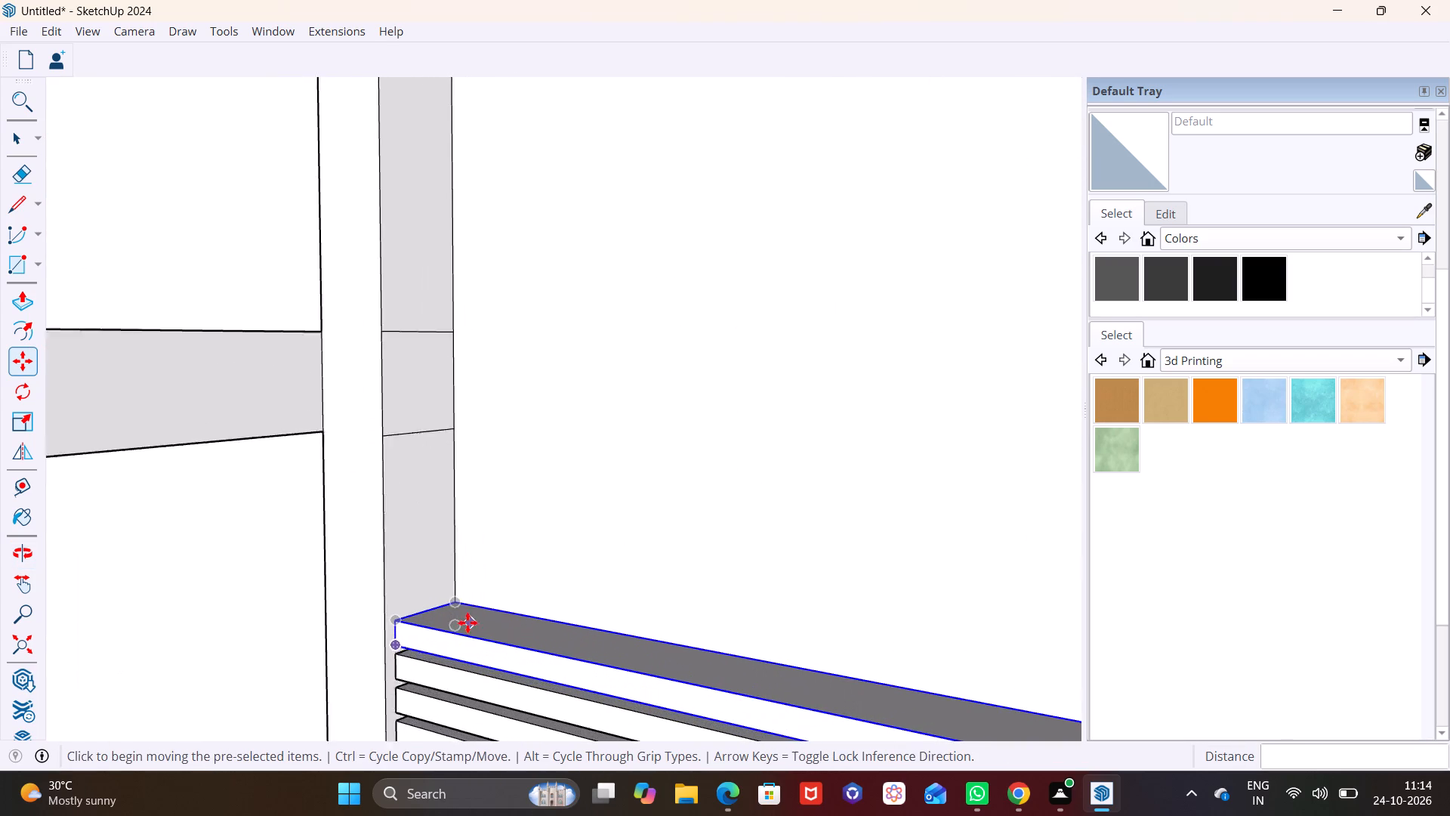
pyautogui.click(449, 599)
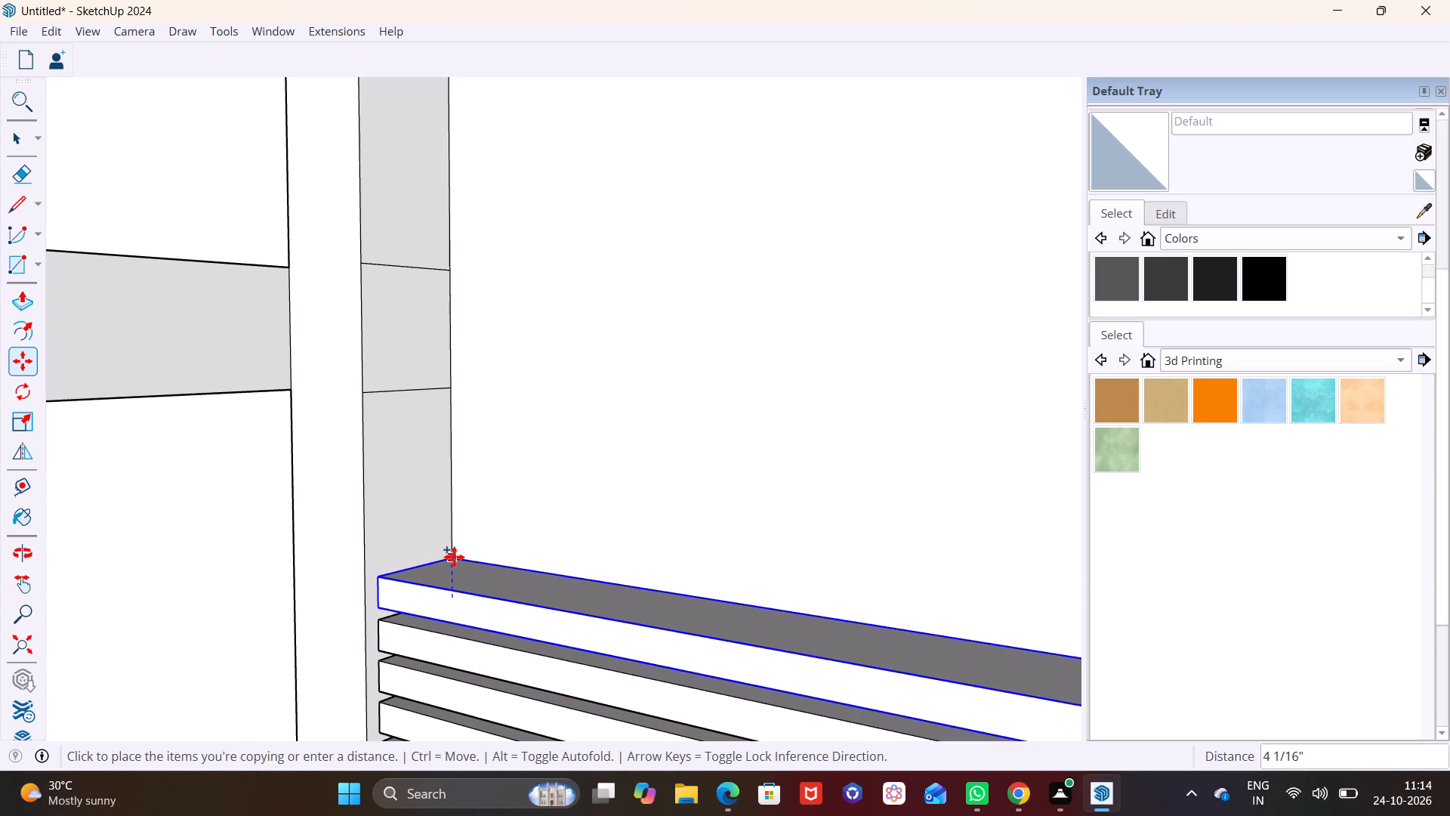
pyautogui.click(454, 557)
pyautogui.click(453, 556)
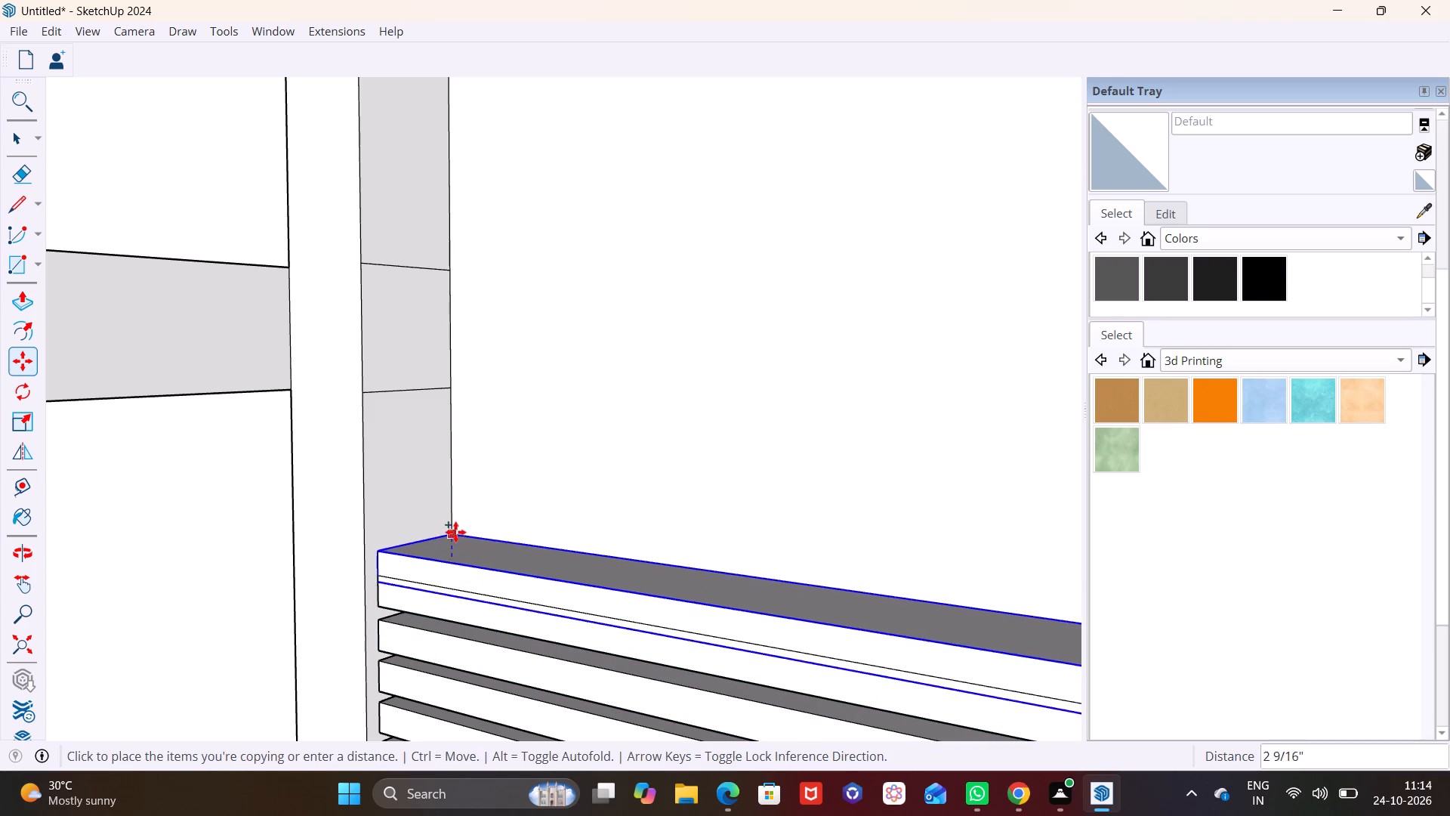
pyautogui.click(452, 518)
pyautogui.click(454, 515)
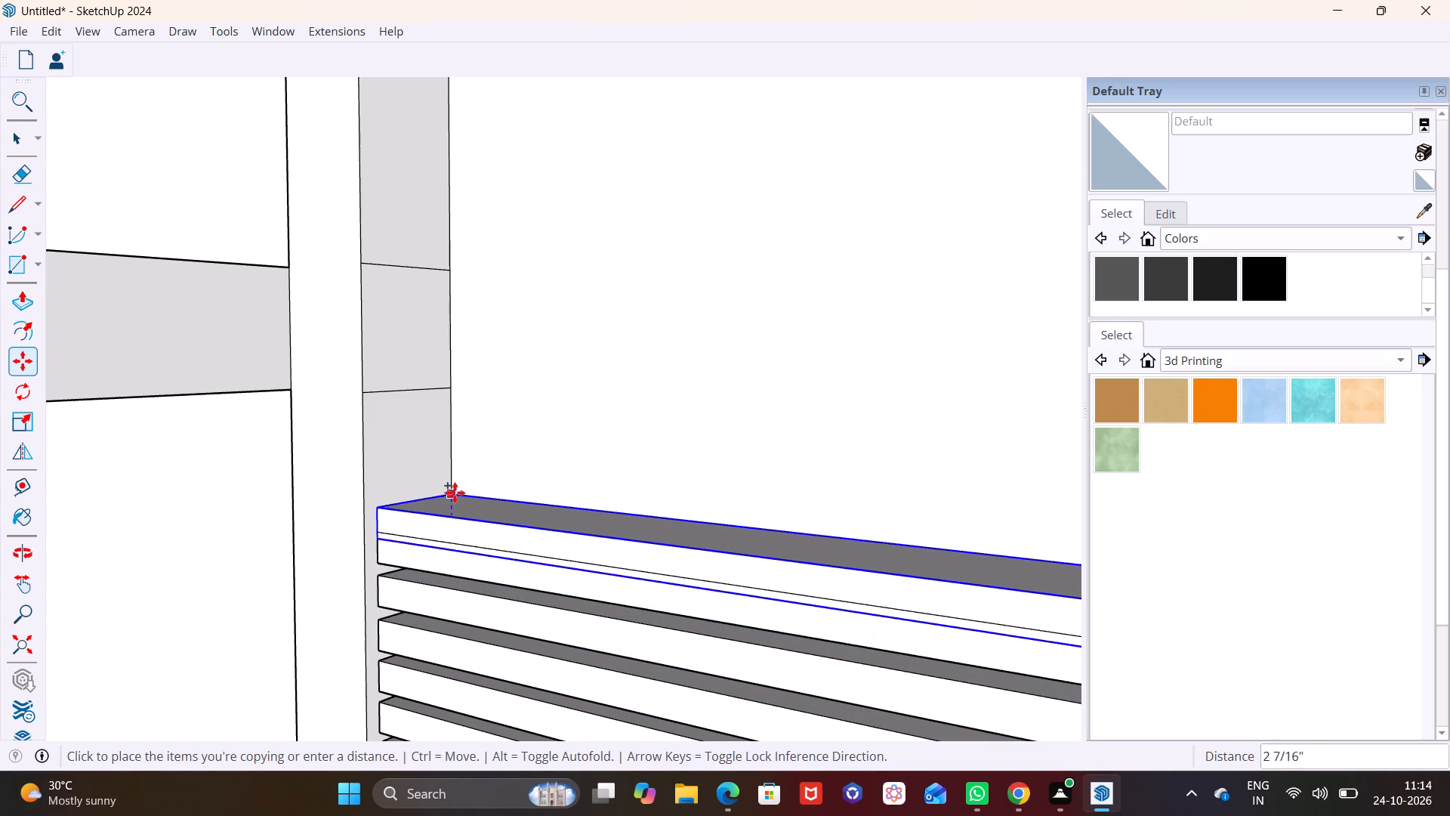
pyautogui.click(452, 478)
pyautogui.click(454, 475)
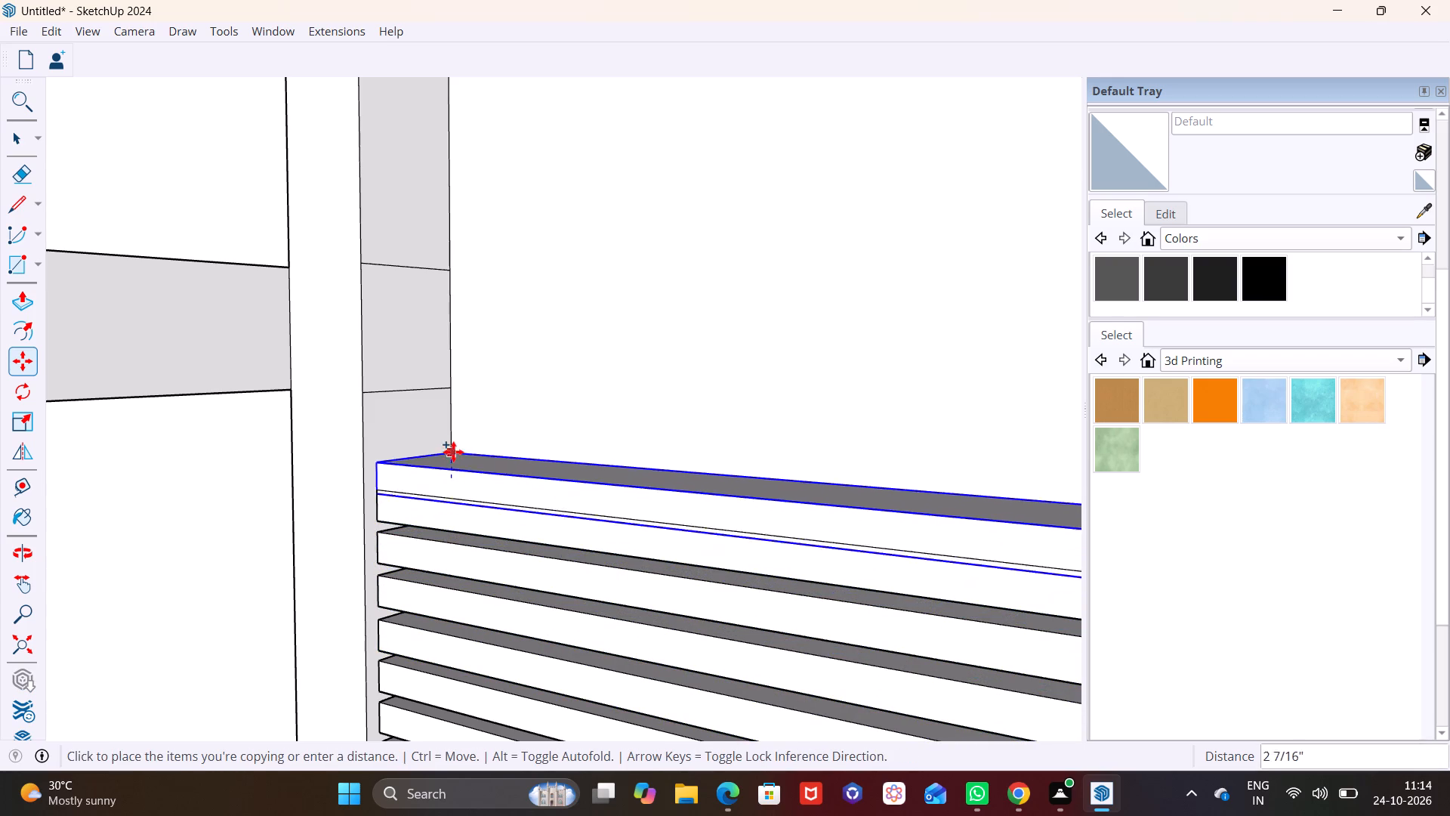
pyautogui.click(453, 442)
pyautogui.click(454, 437)
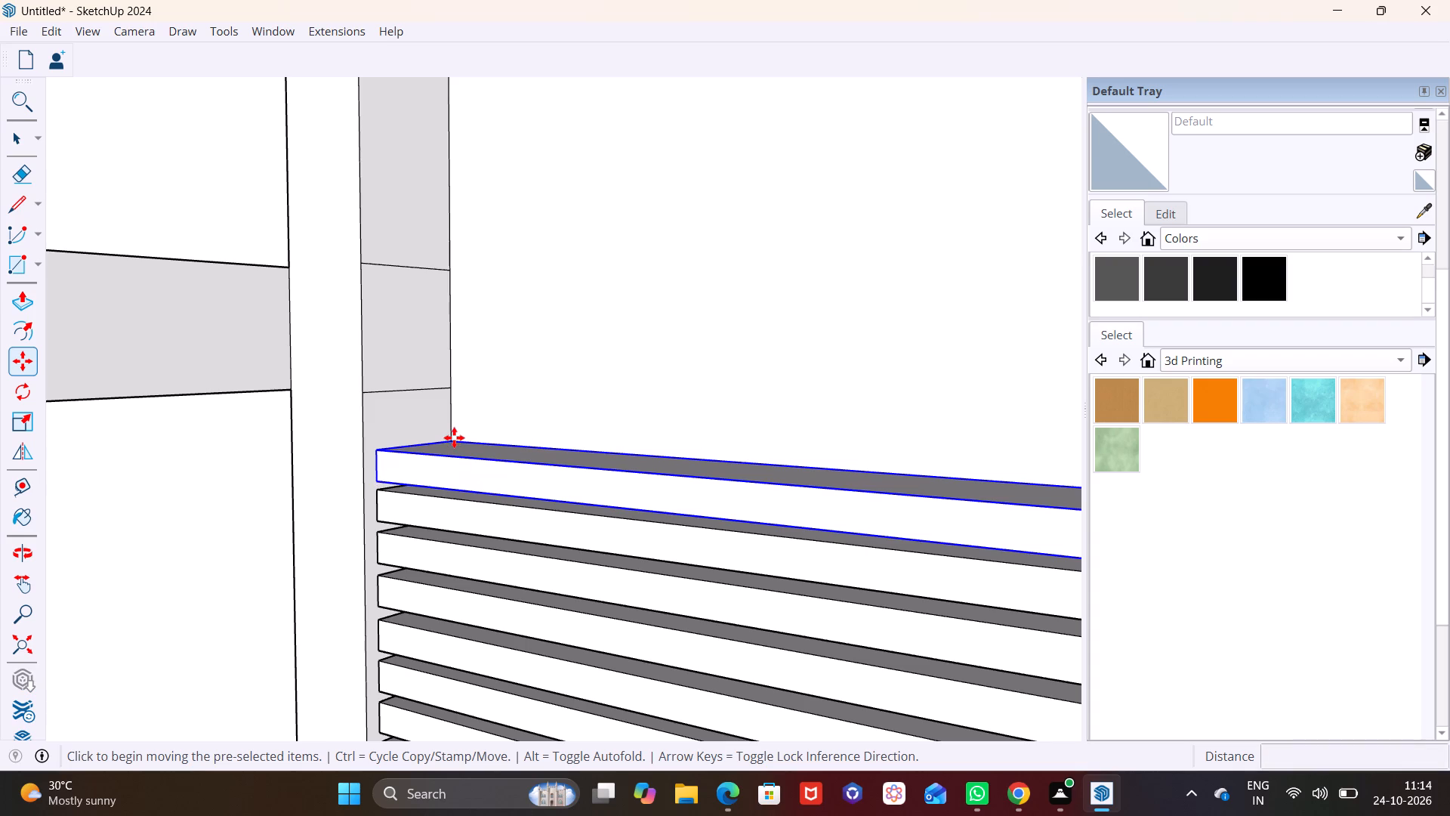
pyautogui.click(453, 403)
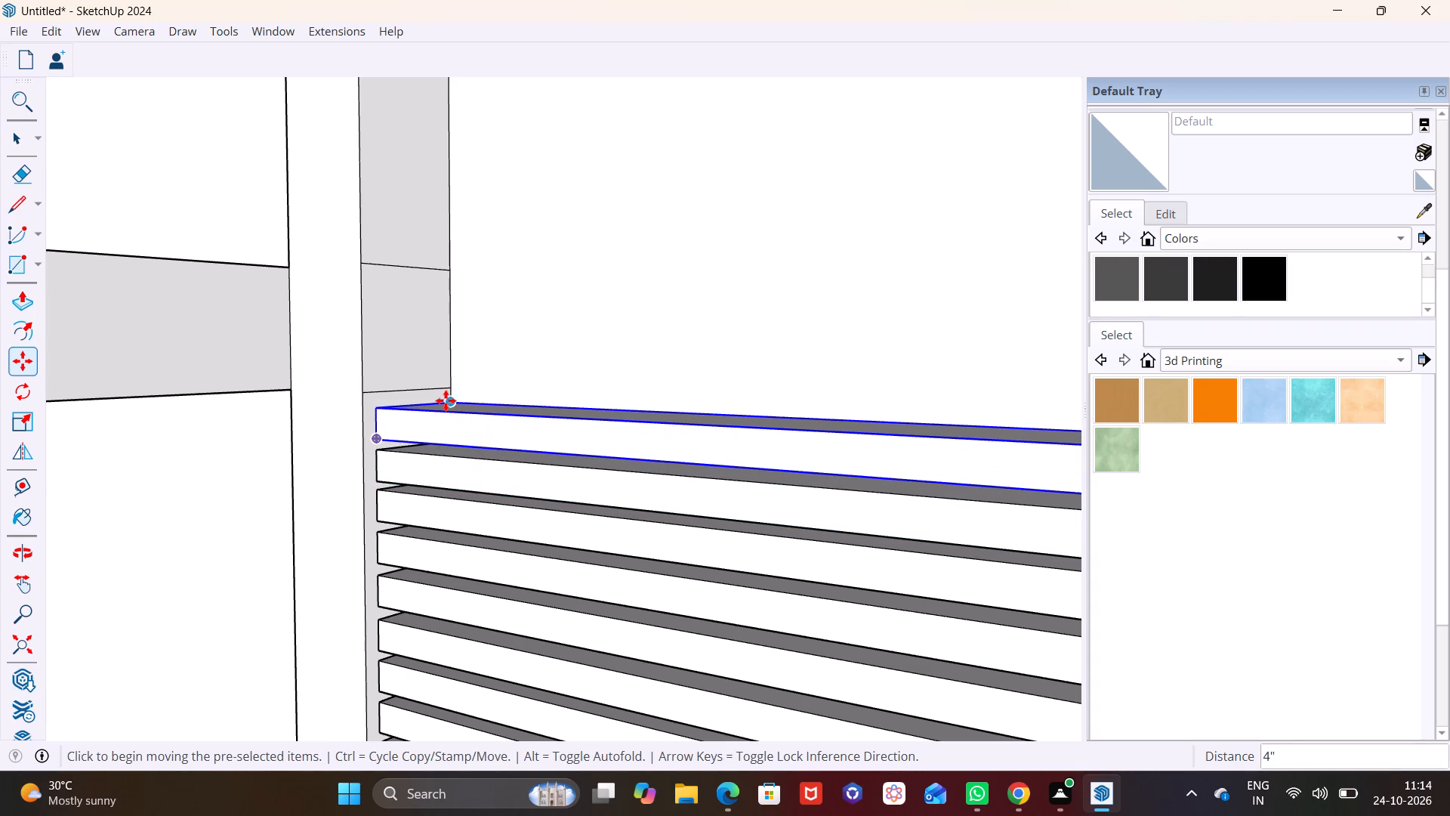
# Add four more bar copies up the back corner, about 4" to 4 3/8" apart, and finish copying.
pyautogui.click(449, 400)
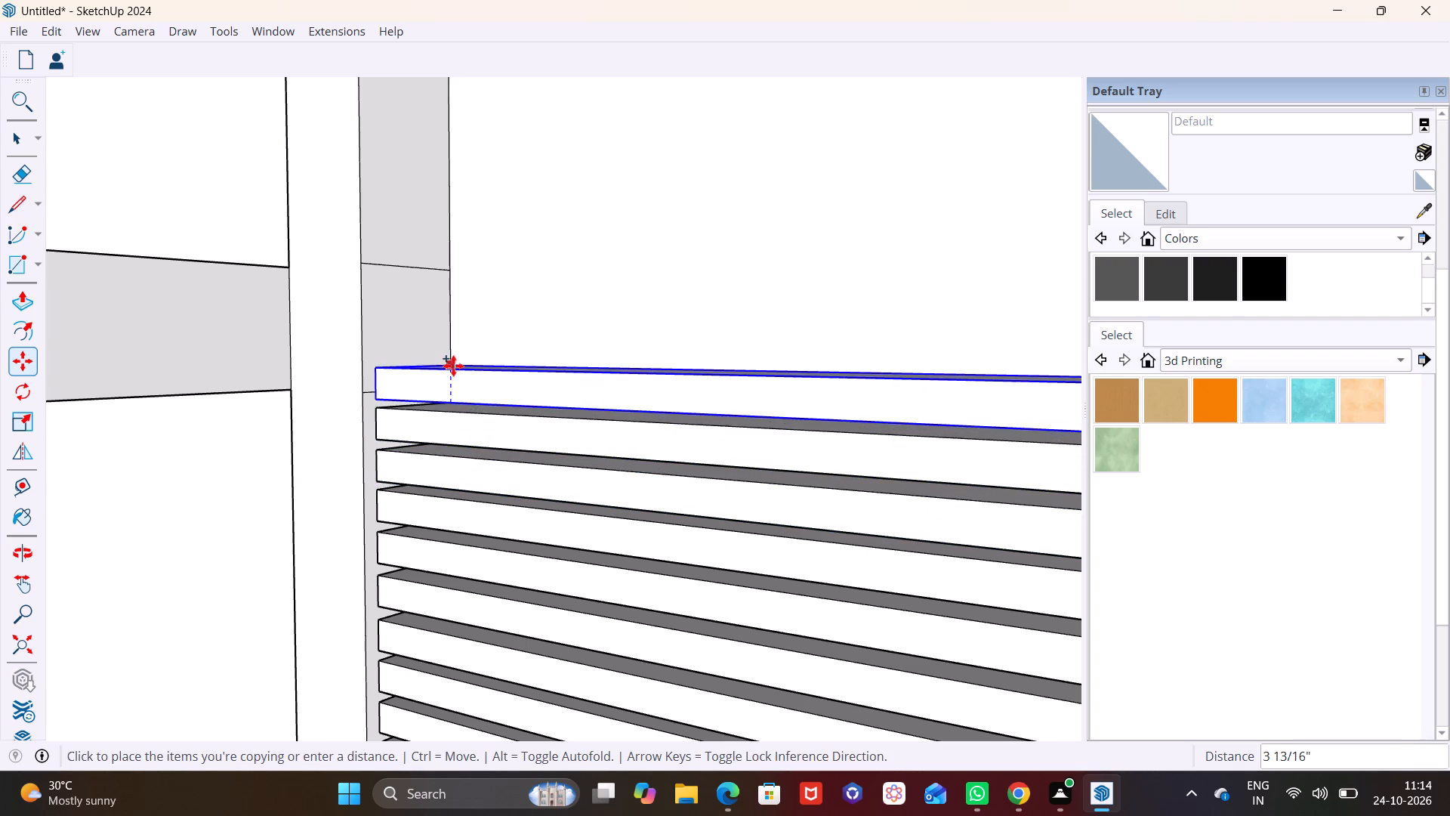
pyautogui.click(453, 362)
pyautogui.click(449, 360)
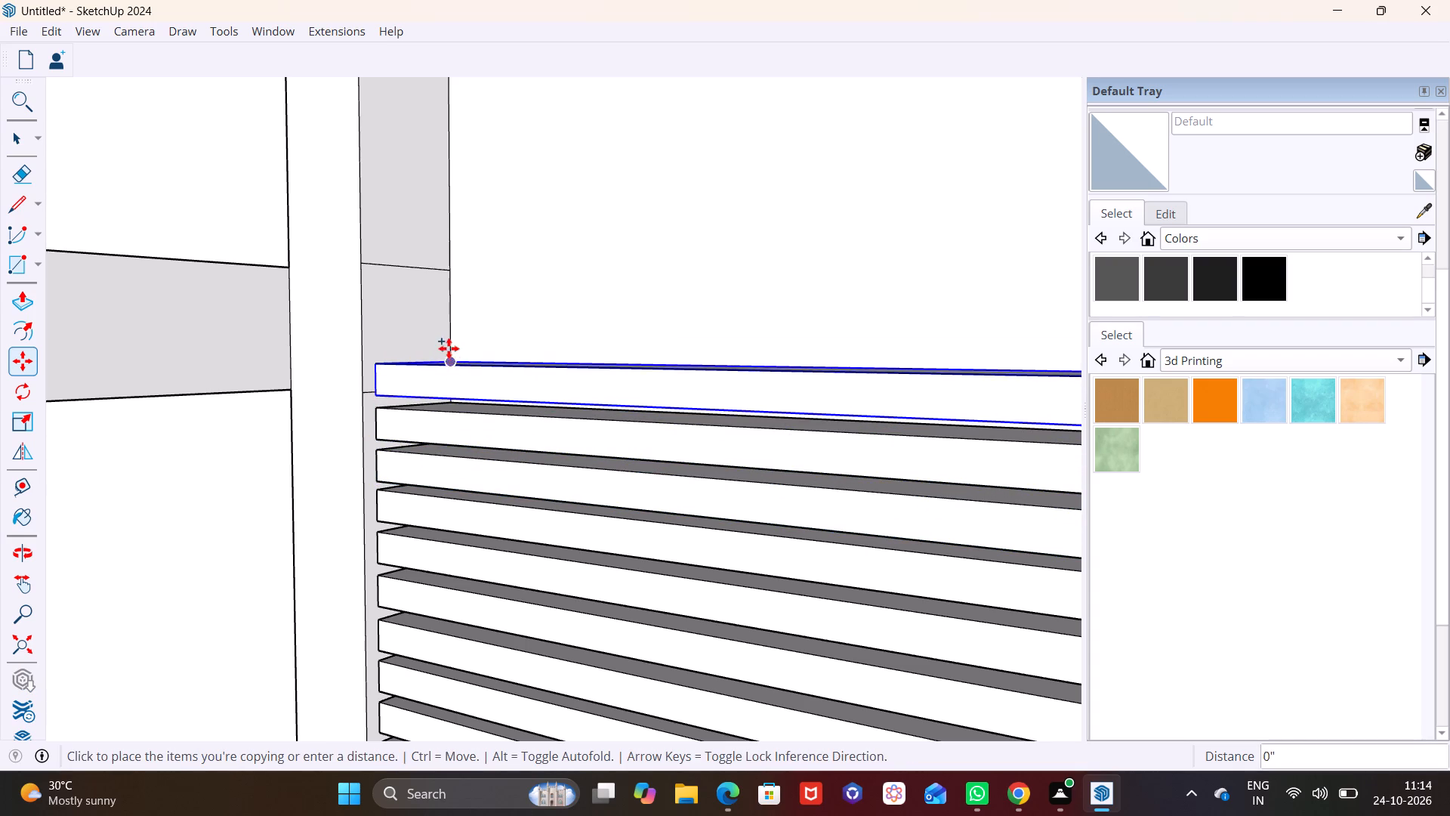
pyautogui.click(446, 321)
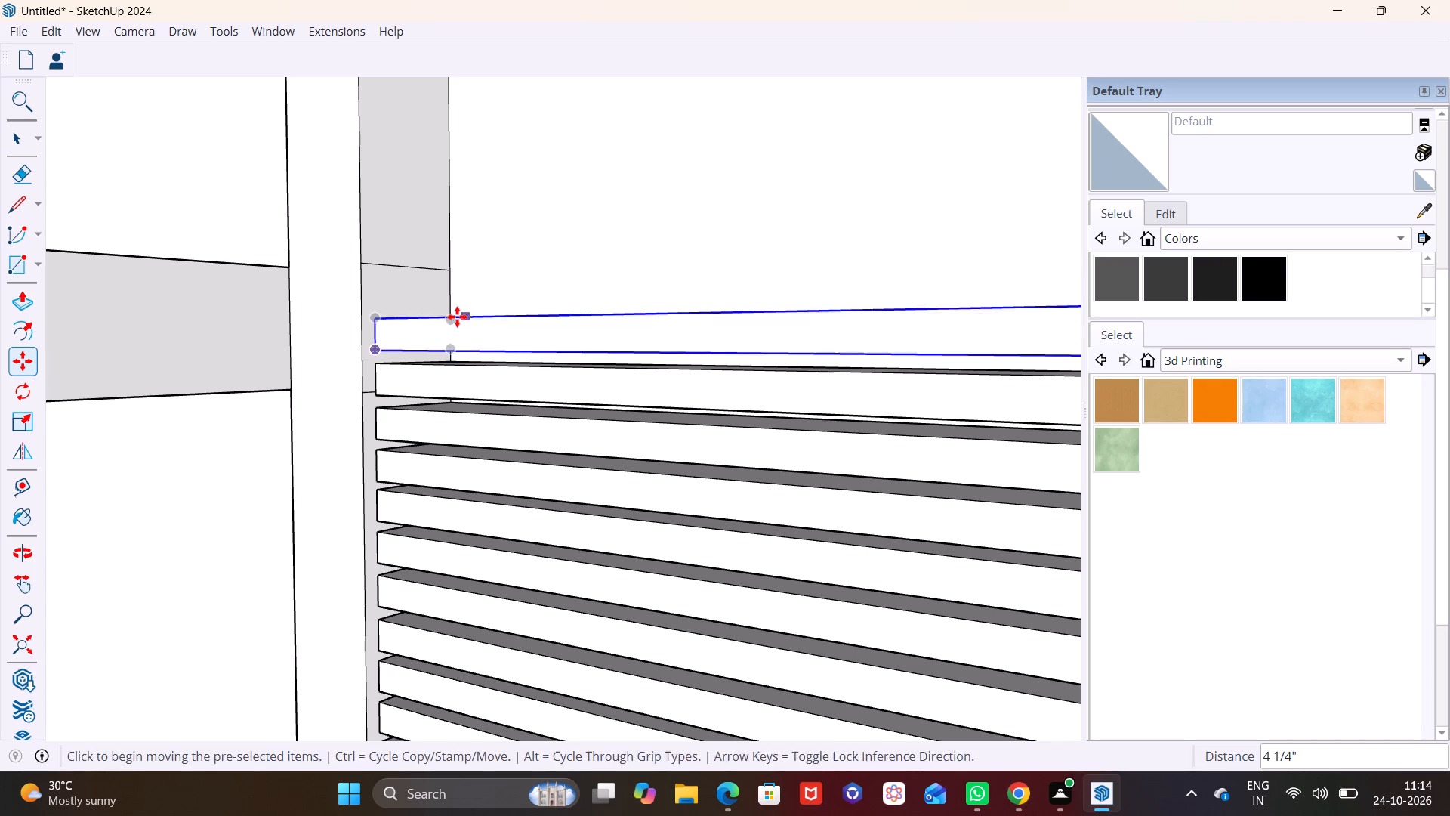
pyautogui.click(454, 317)
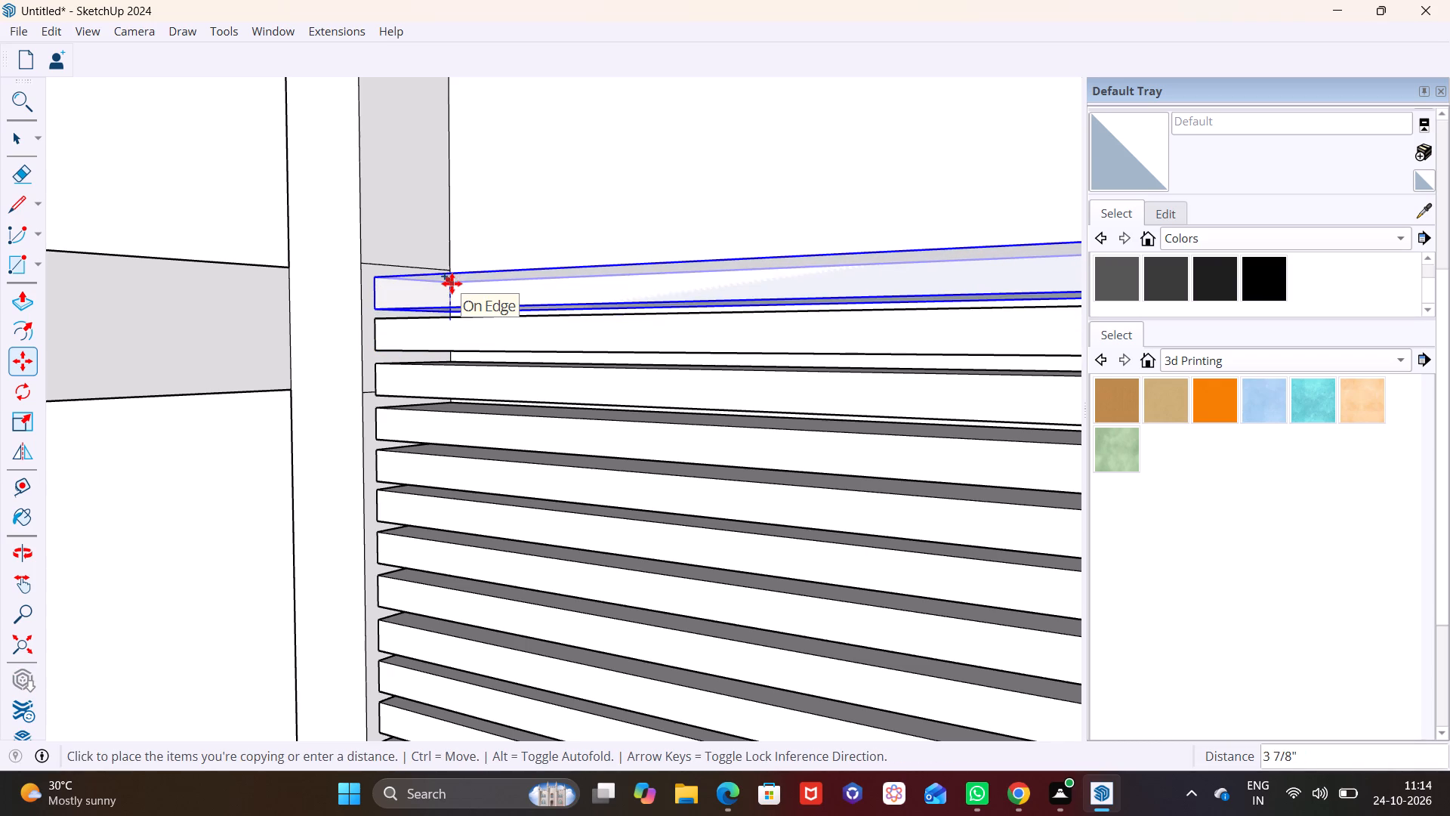
pyautogui.click(452, 281)
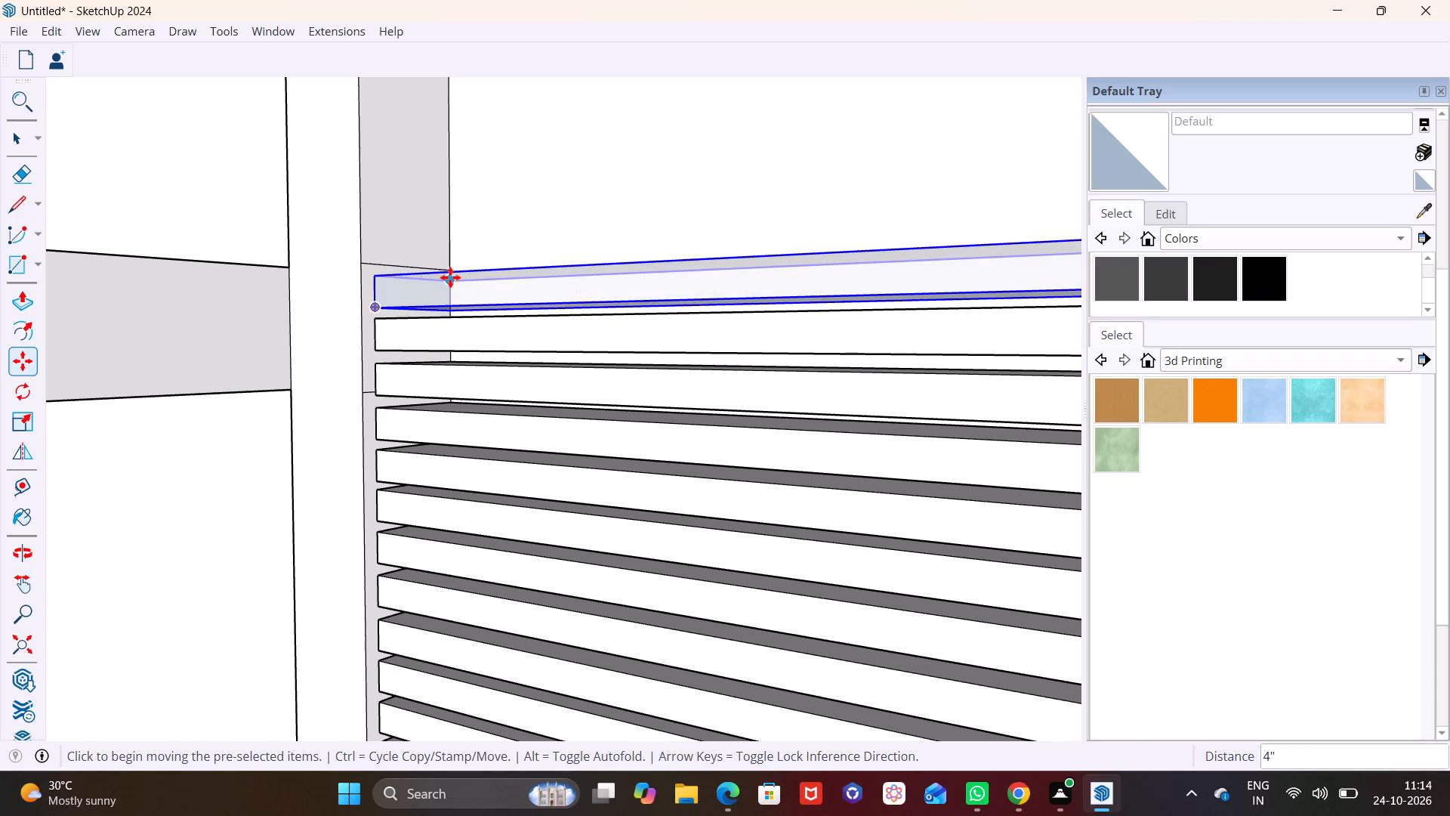
pyautogui.click(450, 277)
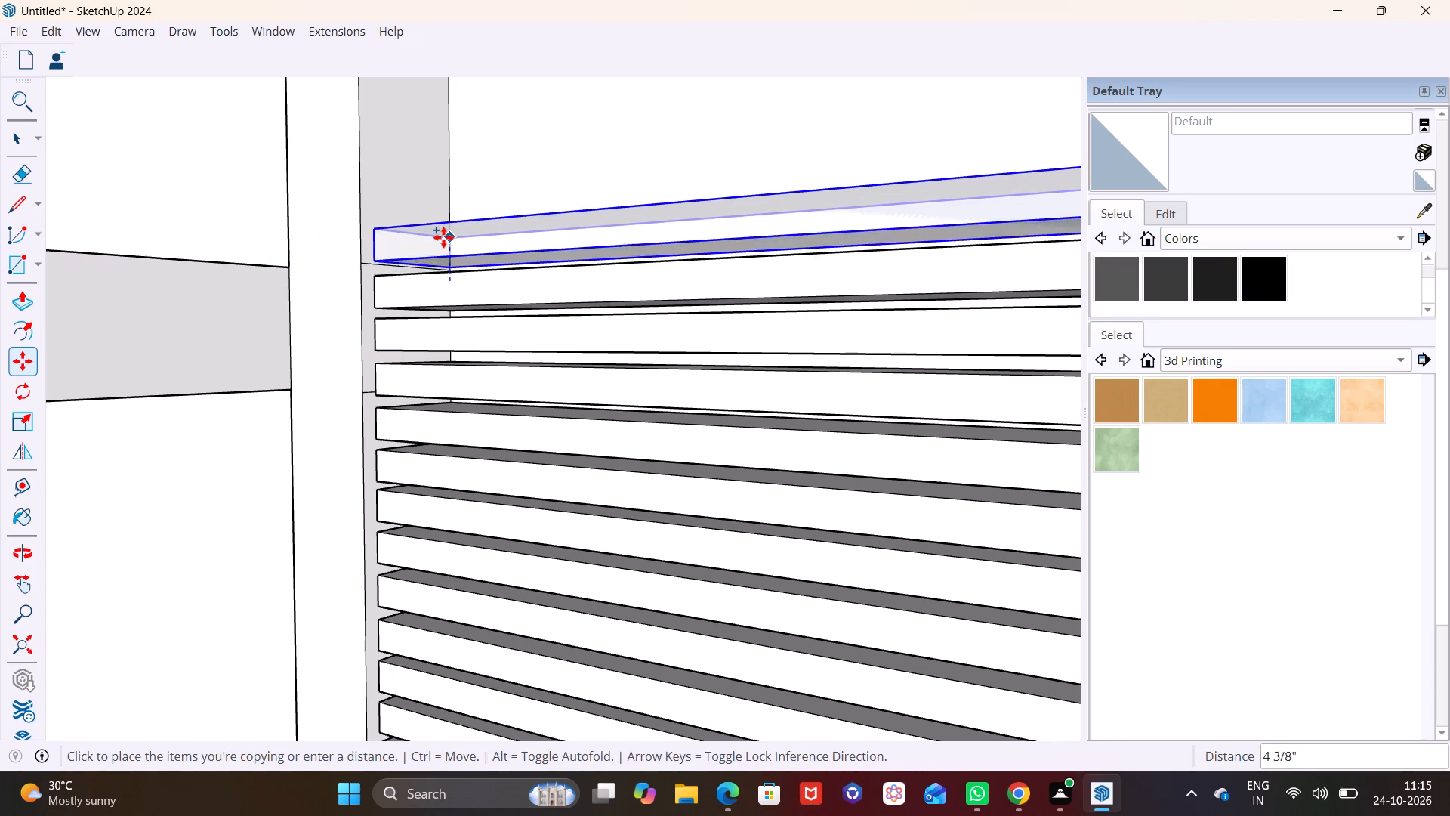
pyautogui.click(445, 235)
pyautogui.scroll(-3, 500, 269)
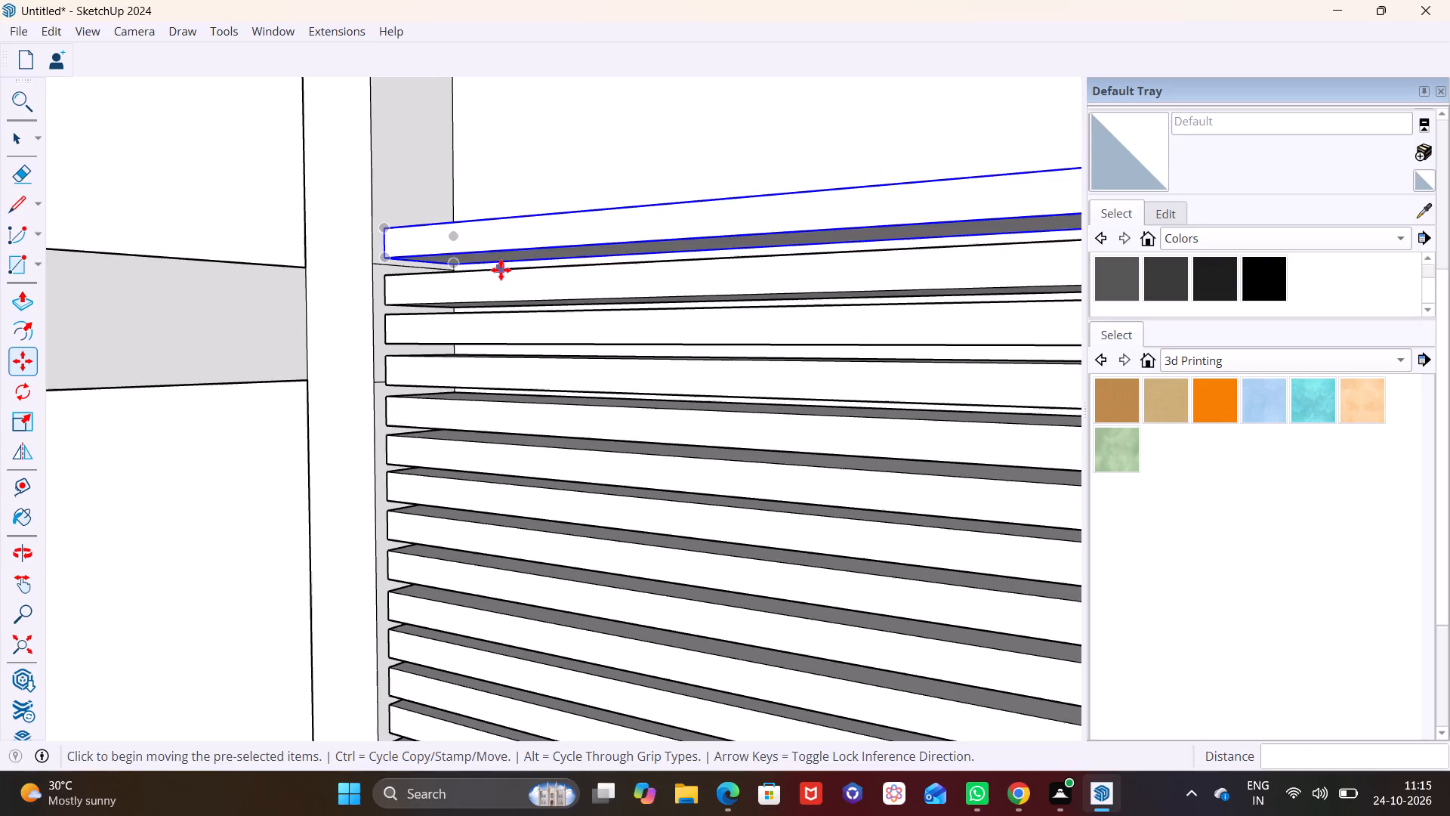
pyautogui.scroll(-16, 501, 270)
pyautogui.press('space')
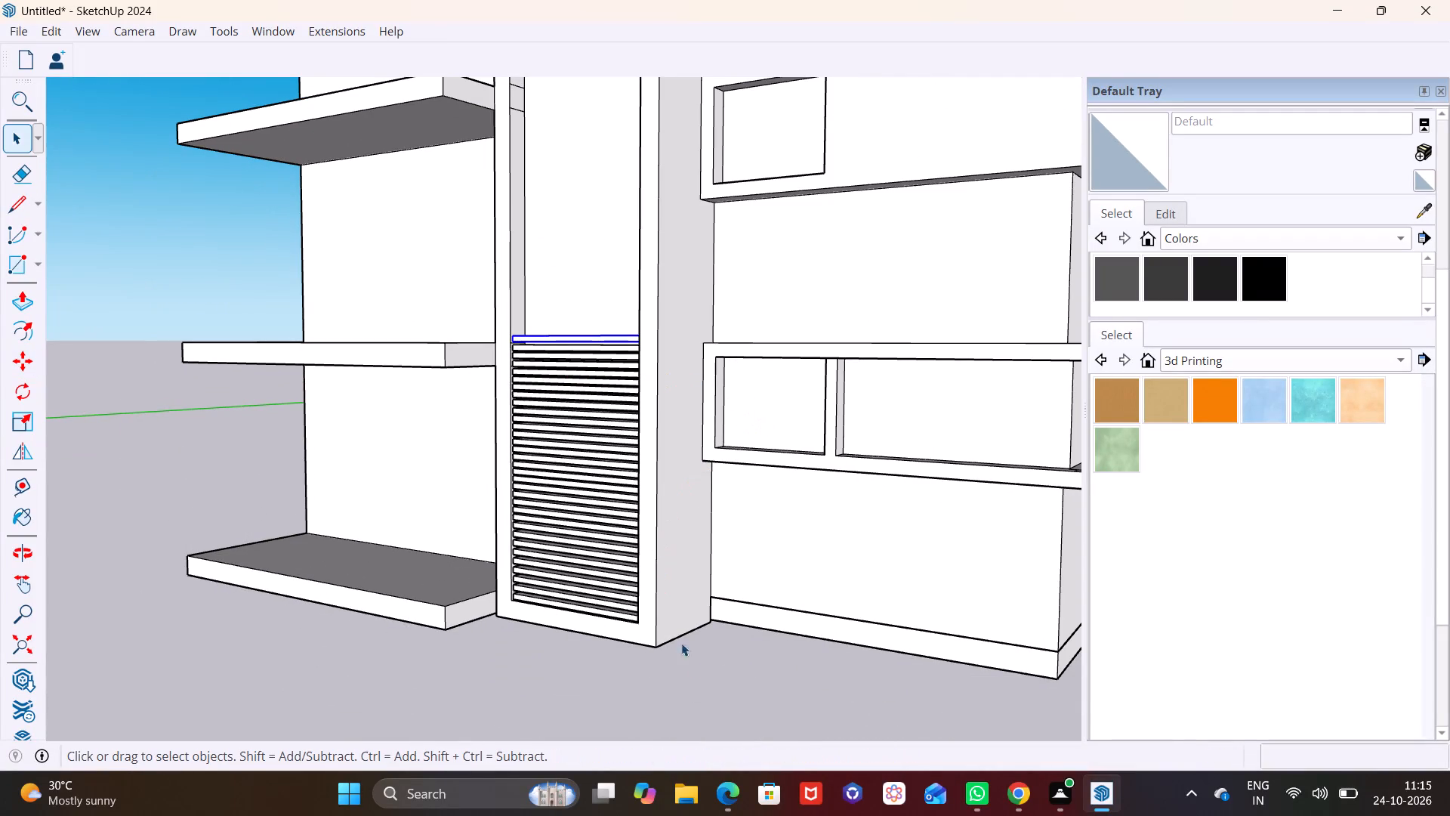
# Select the top bar and stack four copies above it along the recess's back corner, about 4 1/8" to 4 7/16" apart.
pyautogui.click(693, 661)
pyautogui.keyDown('shift'); pyautogui.moveTo(597, 394); pyautogui.dragTo(572, 644, button='middle'); pyautogui.keyUp('shift')
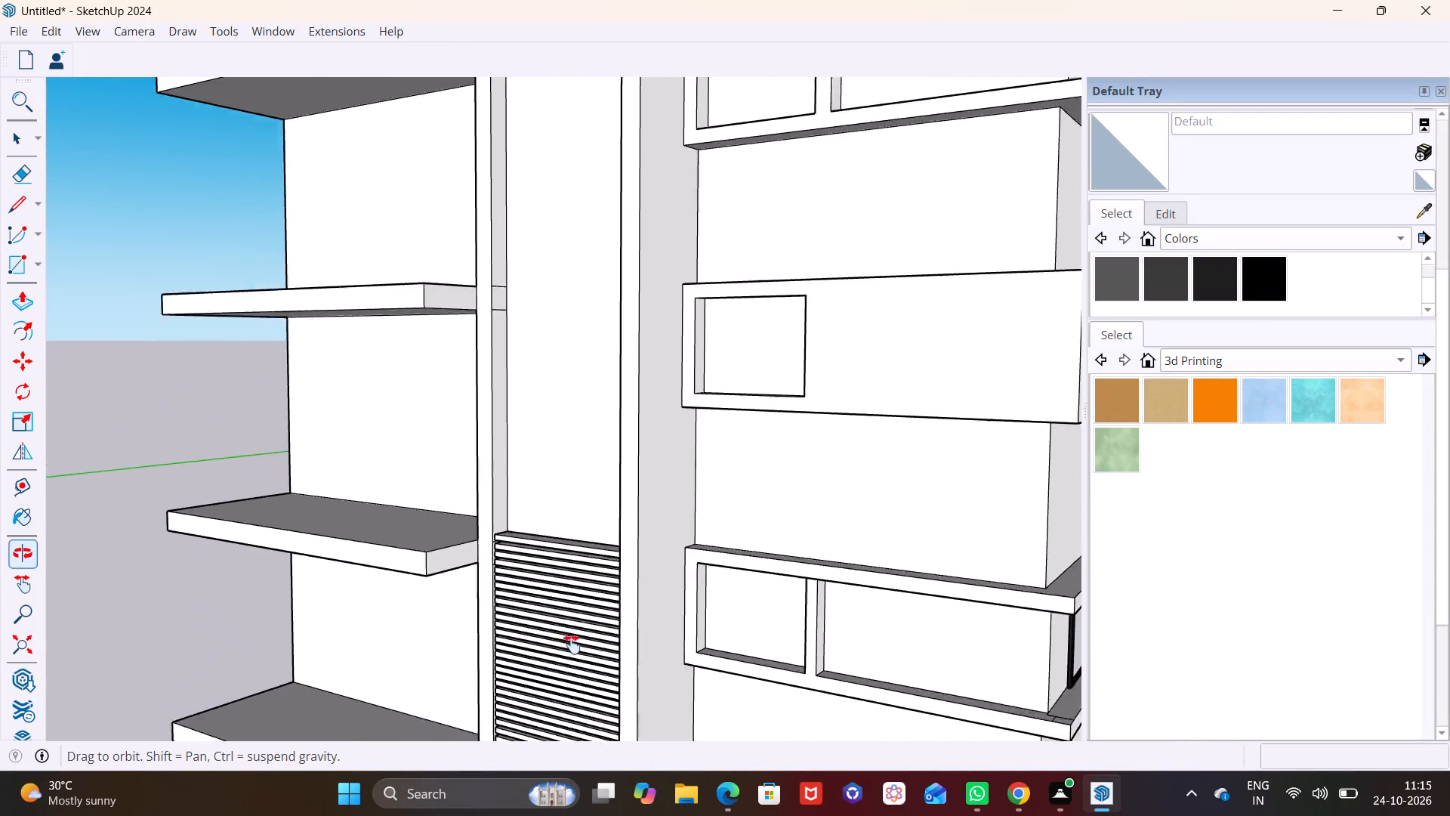
pyautogui.keyDown('shift'); pyautogui.moveTo(572, 644); pyautogui.dragTo(569, 662, button='middle'); pyautogui.keyUp('shift')
pyautogui.keyDown('shift'); pyautogui.scroll(-1, 569, 662); pyautogui.keyUp('shift')
pyautogui.scroll(15, 541, 570)
pyautogui.click(540, 670)
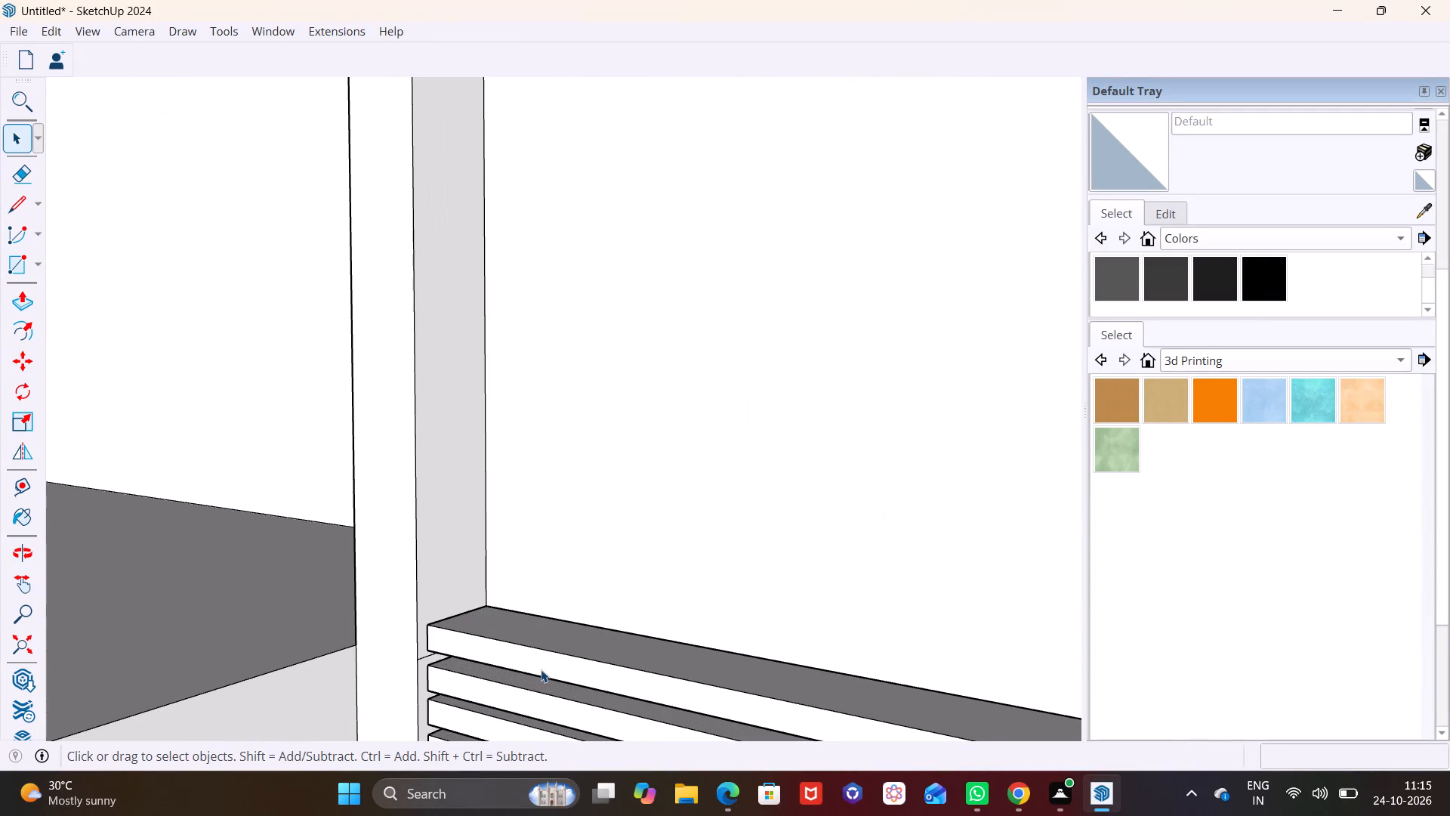
pyautogui.press('m')
pyautogui.scroll(9, 481, 614)
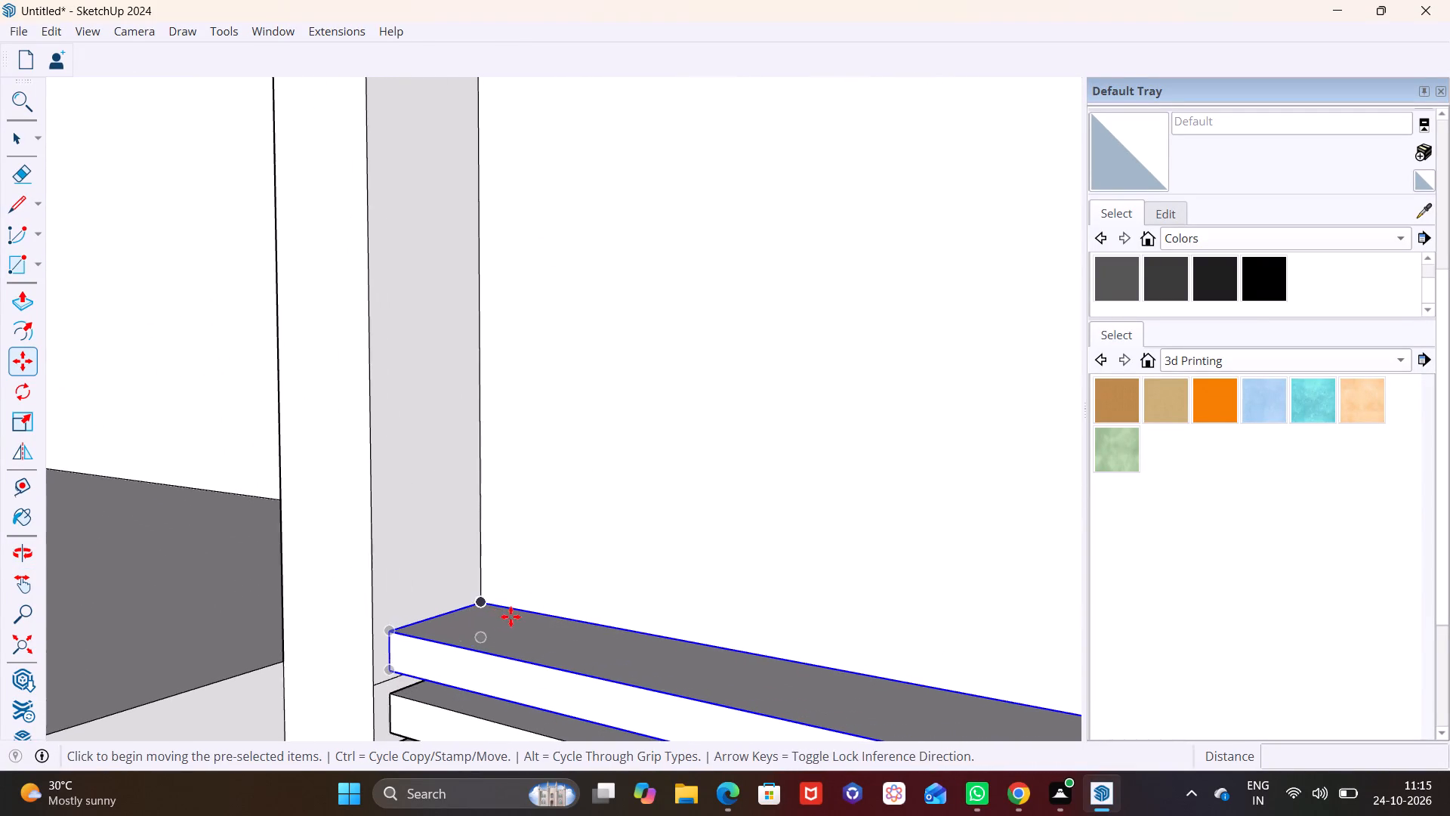
pyautogui.keyDown('shift'); pyautogui.moveTo(511, 617); pyautogui.dragTo(433, 563, button='middle'); pyautogui.keyUp('shift')
pyautogui.click(409, 548)
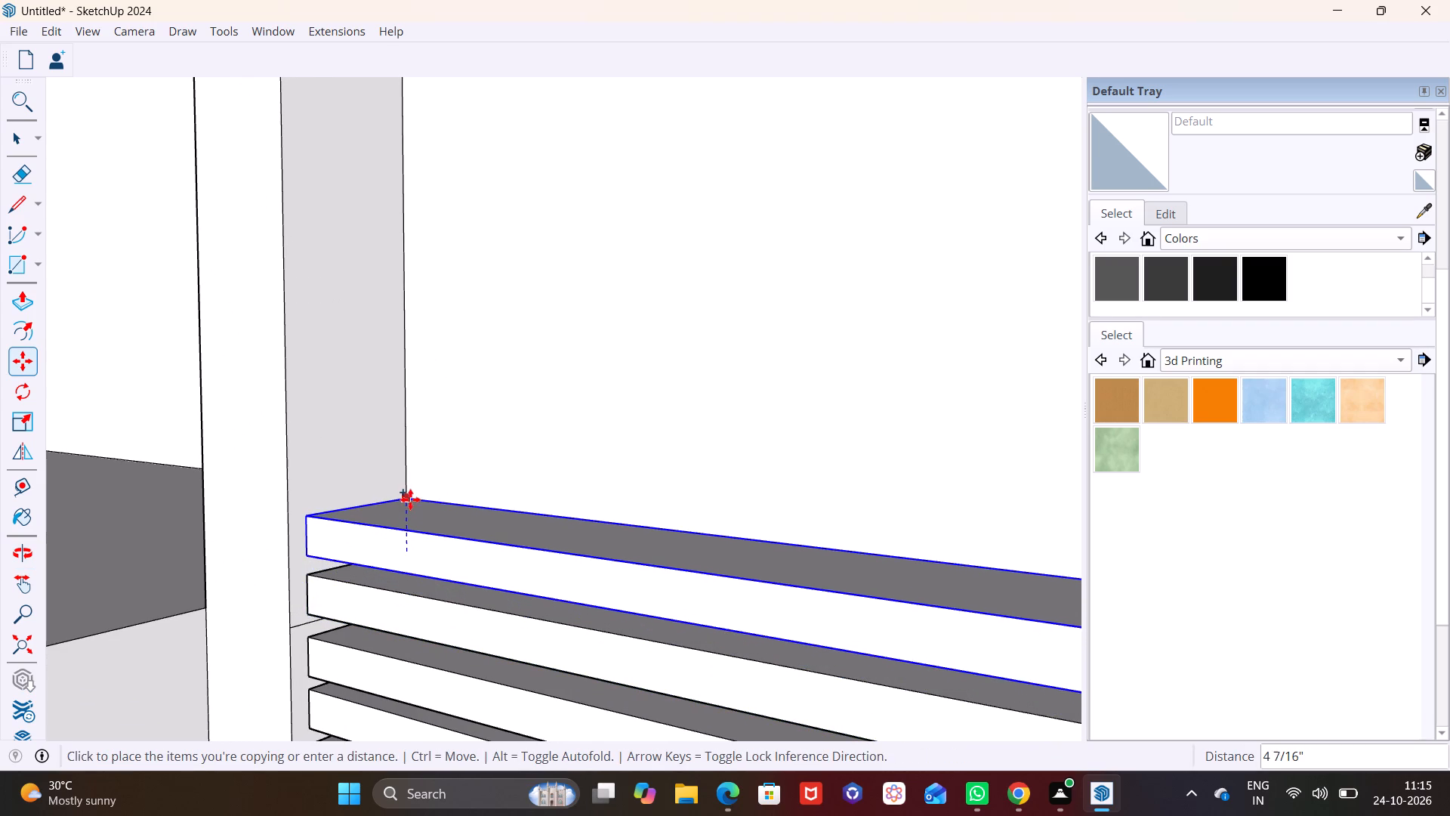
pyautogui.click(410, 497)
pyautogui.click(409, 493)
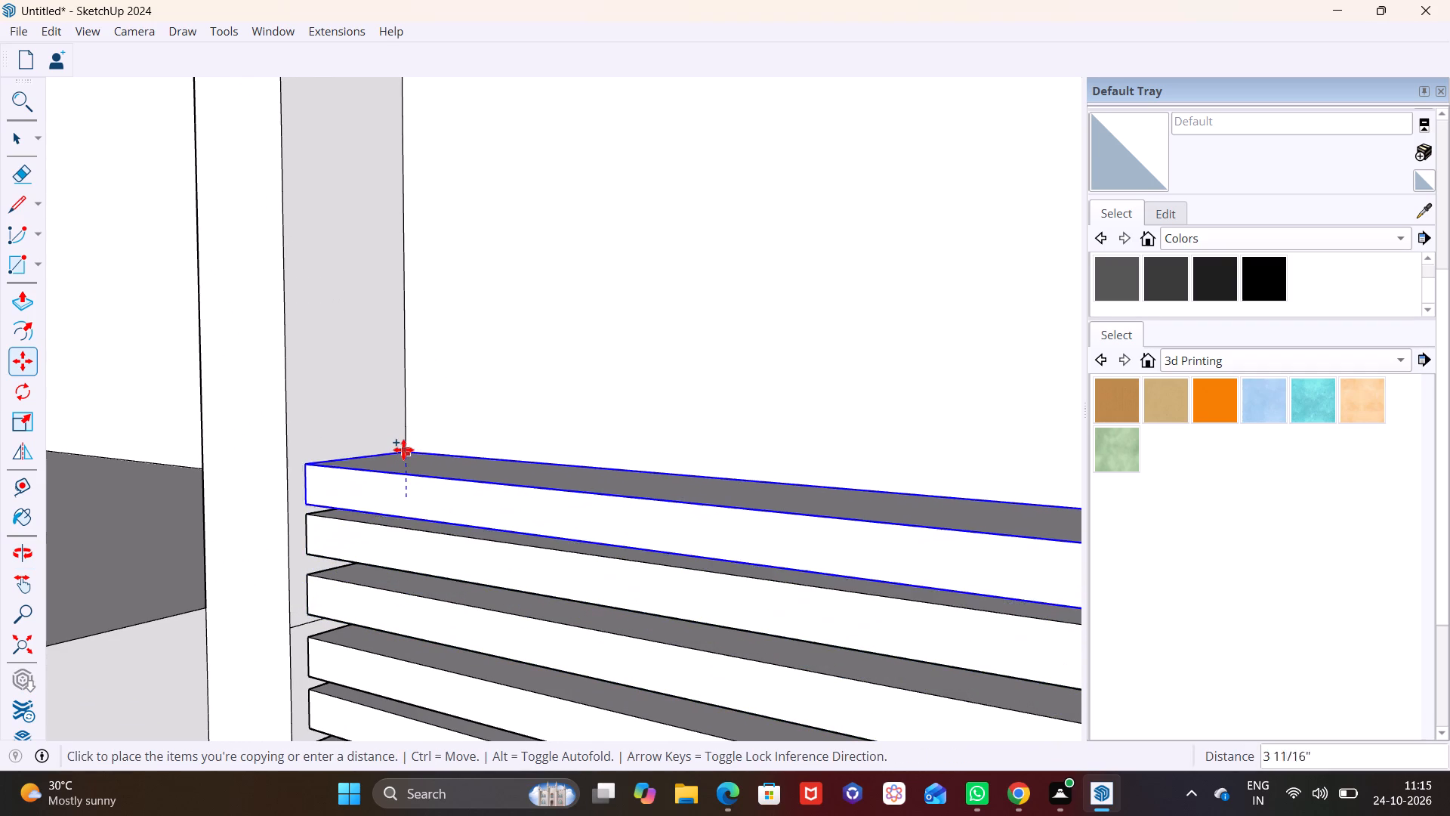
pyautogui.click(403, 445)
pyautogui.click(409, 442)
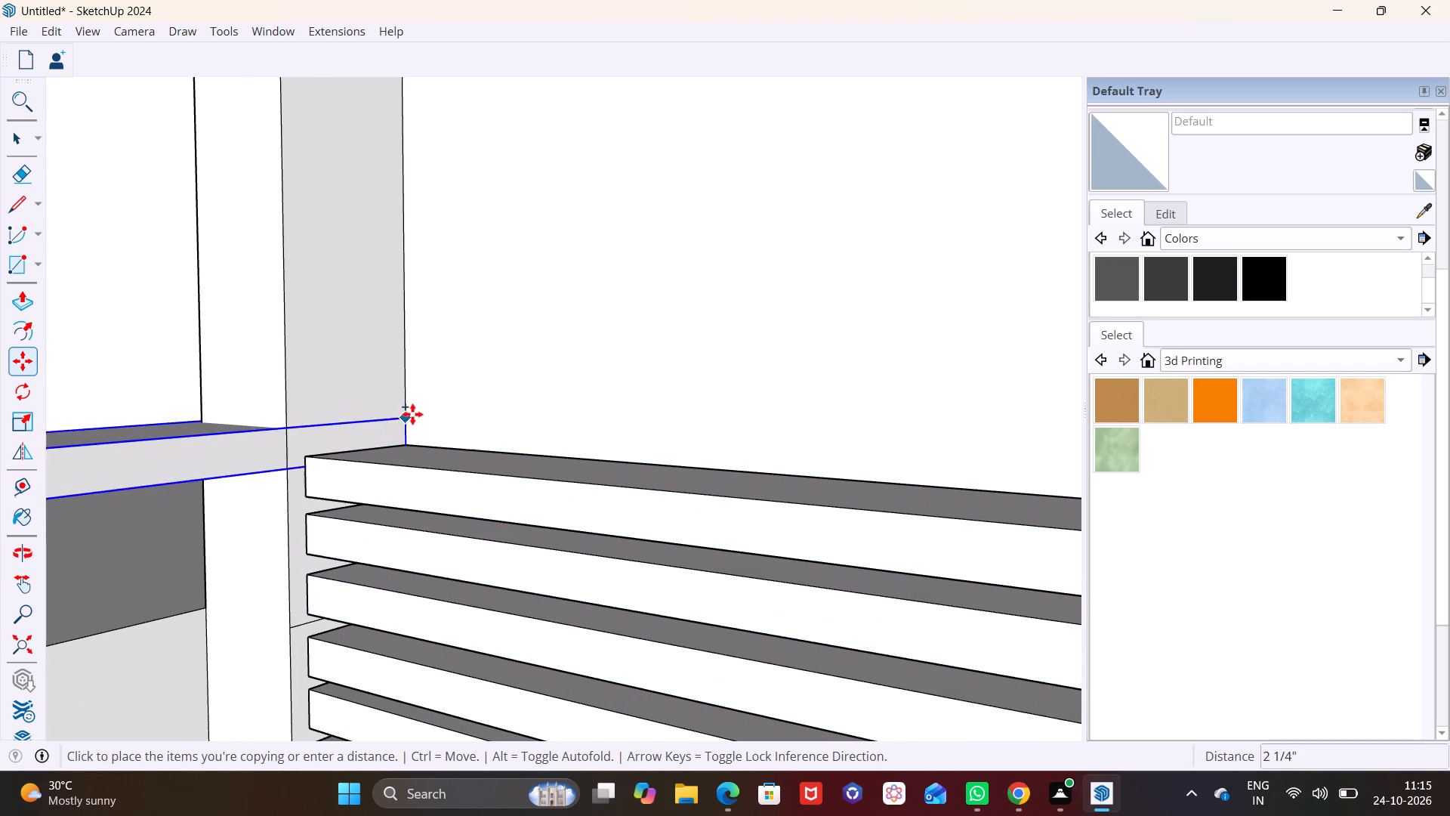
pyautogui.click(408, 393)
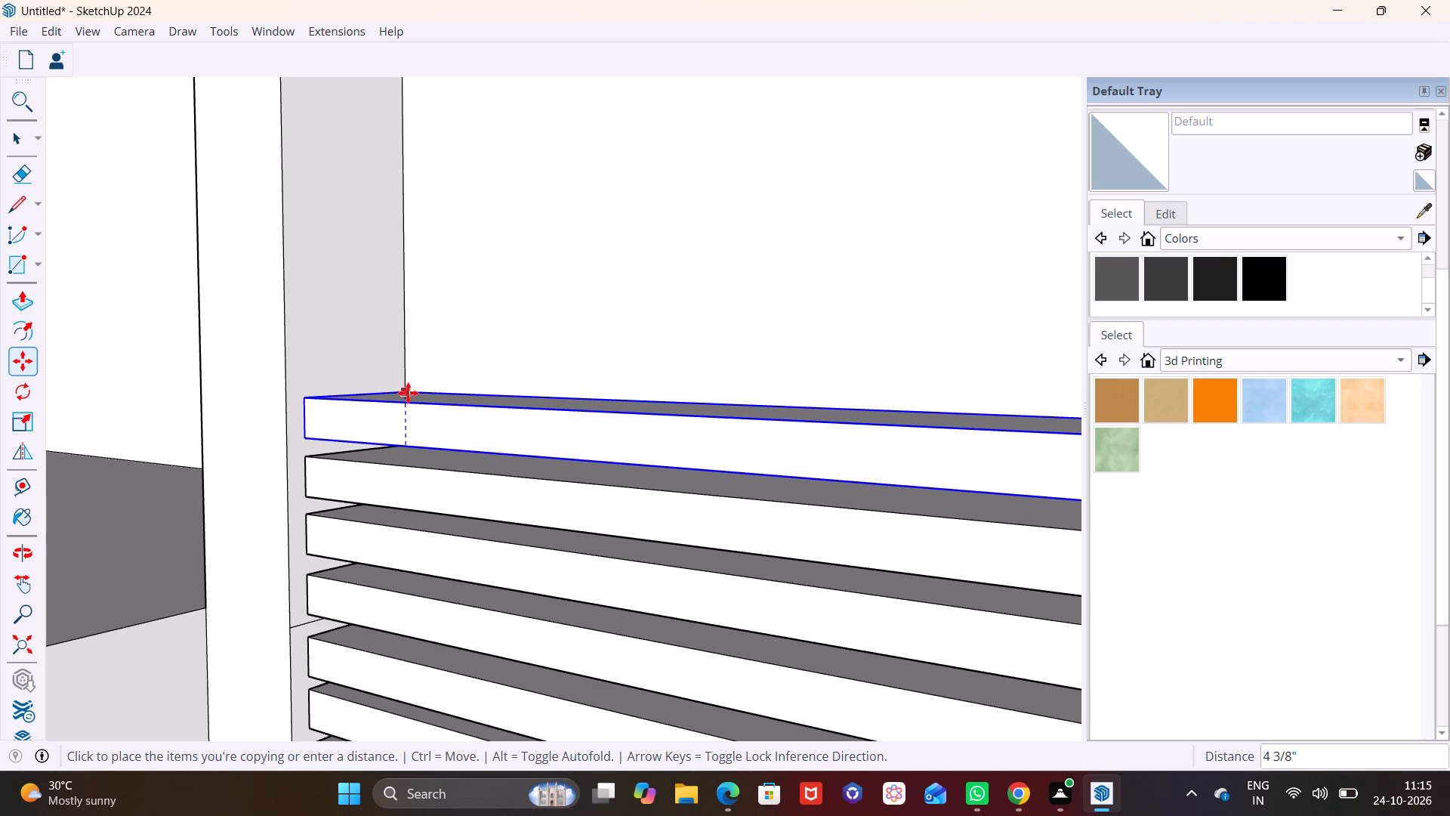
pyautogui.click(407, 396)
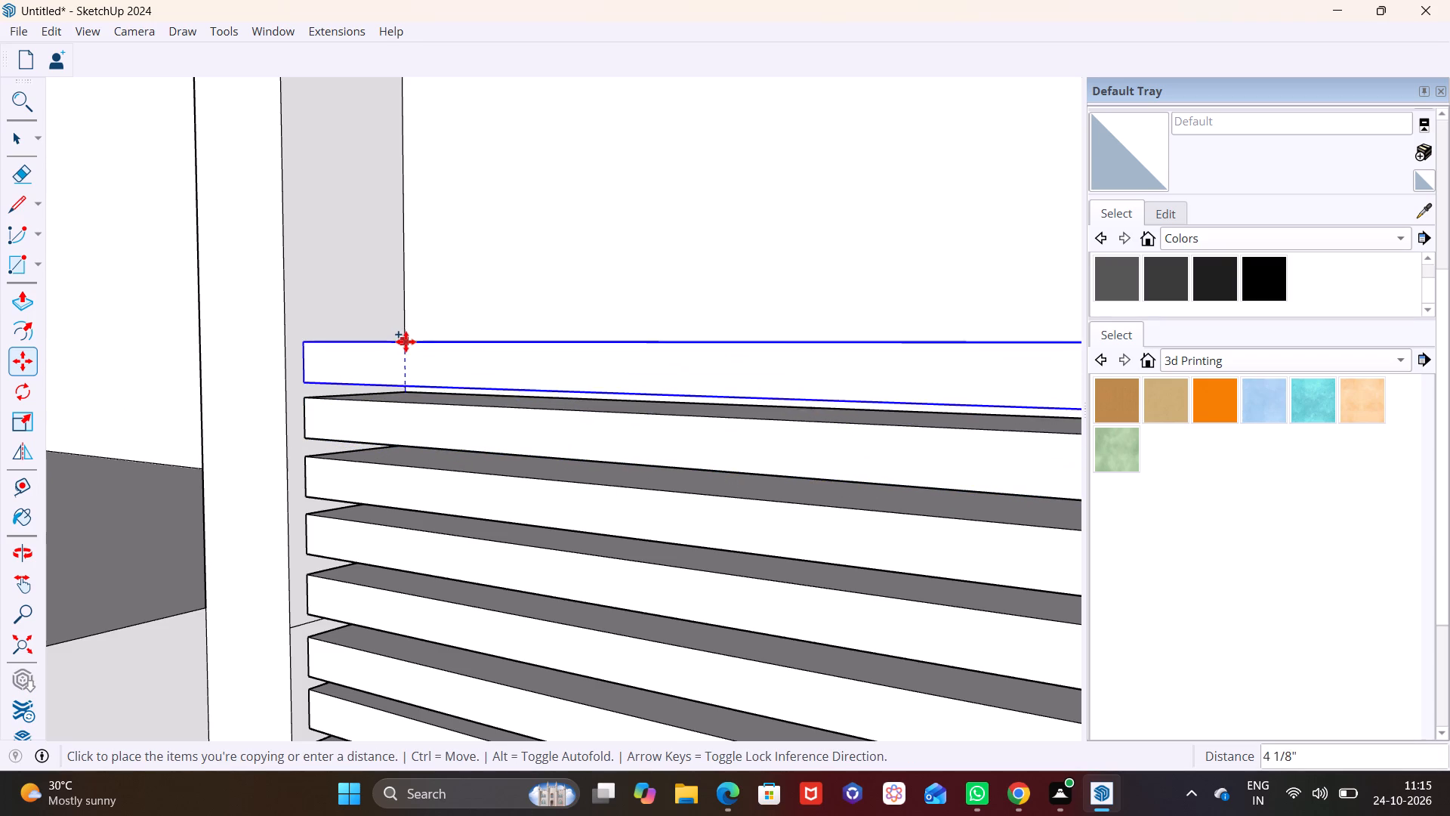
pyautogui.click(405, 341)
# Stack four more copies above the top bar up the recess's back corner, about 4" to 4 1/4" apart.
pyautogui.scroll(-7, 452, 481)
pyautogui.moveTo(557, 527); pyautogui.dragTo(811, 429, button='middle')
pyautogui.scroll(-2, 782, 492)
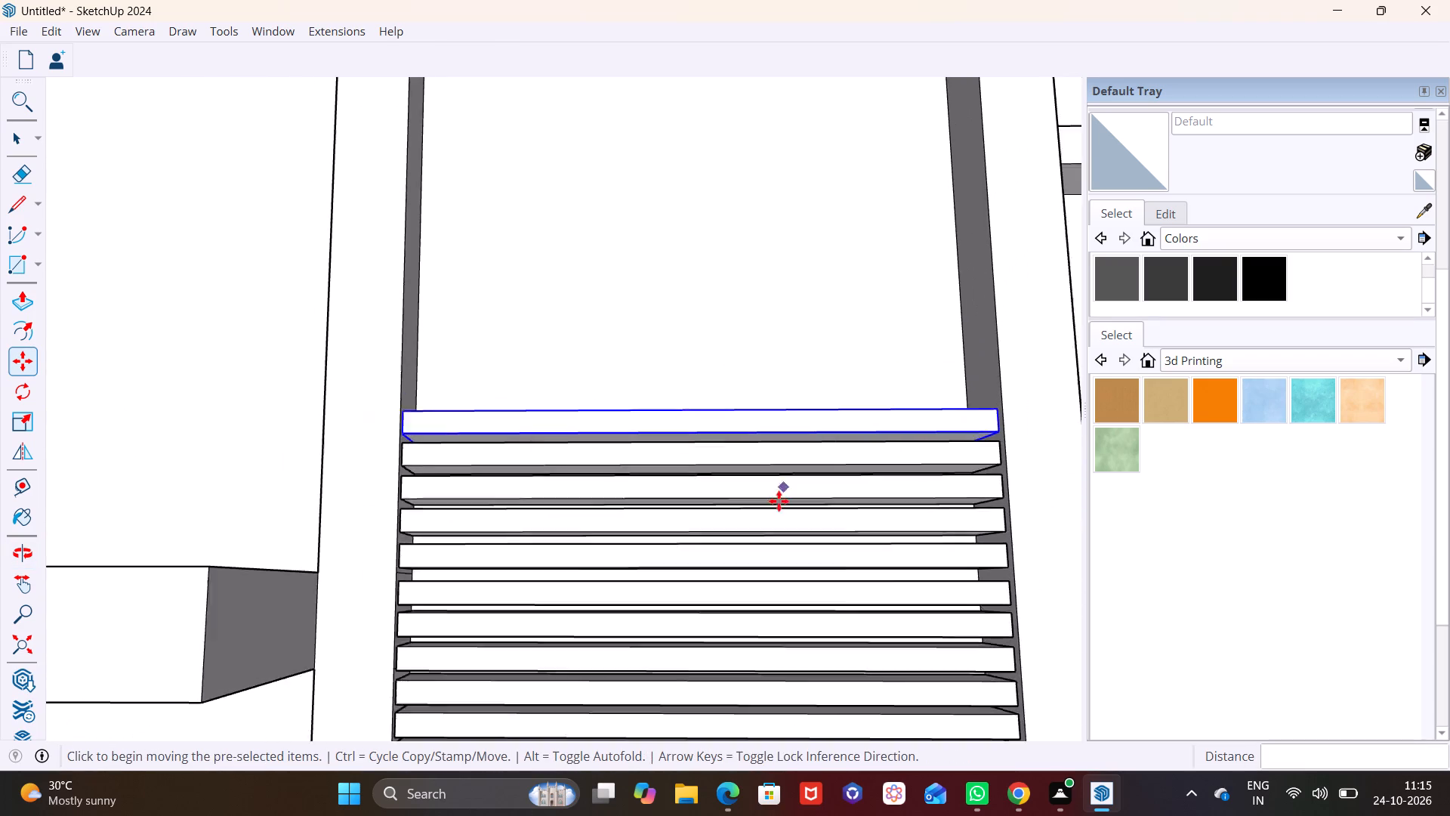
pyautogui.scroll(-6, 779, 501)
pyautogui.moveTo(754, 580); pyautogui.dragTo(594, 712, button='middle')
pyautogui.scroll(13, 596, 499)
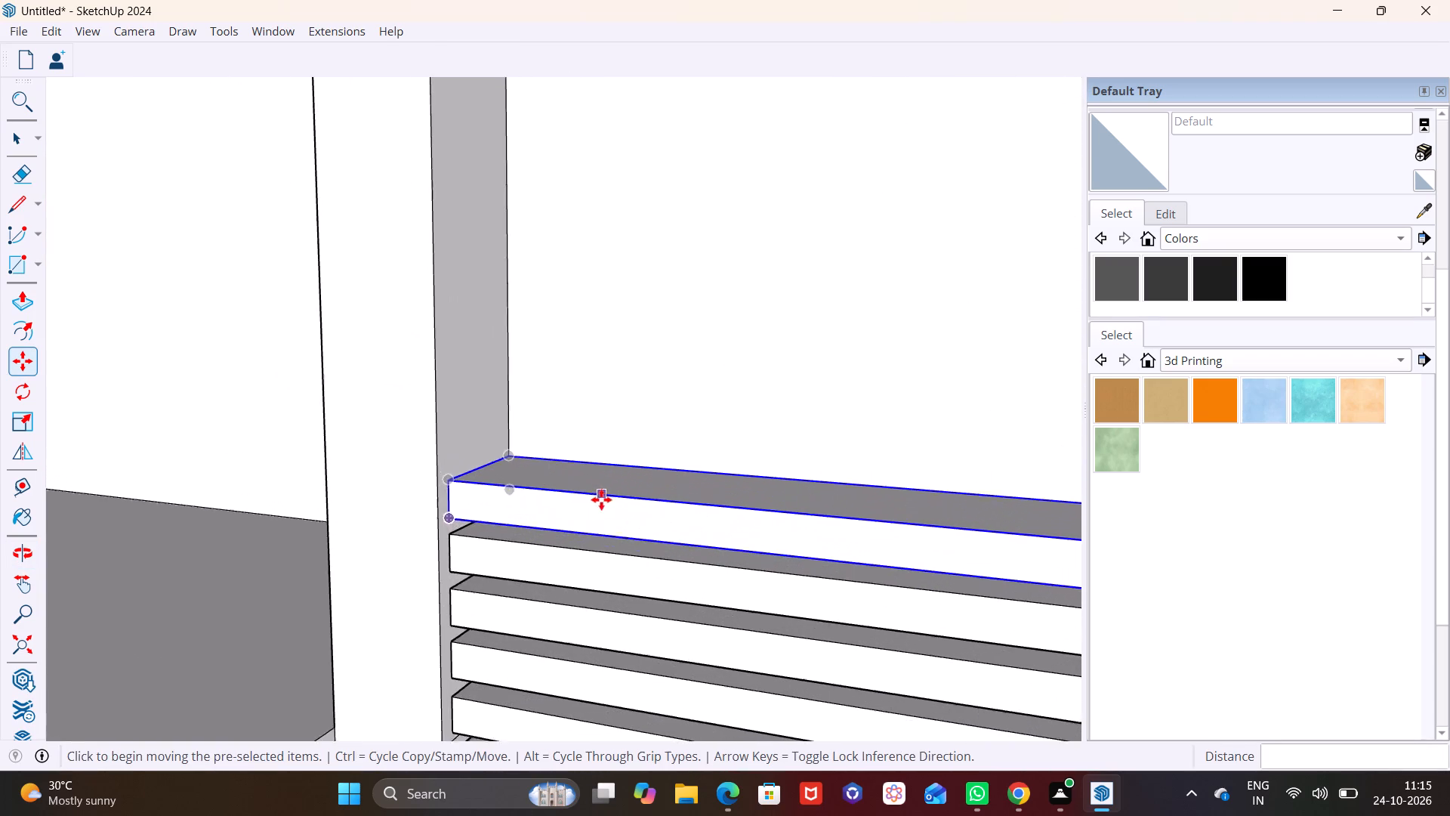
pyautogui.keyDown('shift'); pyautogui.moveTo(603, 503); pyautogui.dragTo(477, 688, button='middle'); pyautogui.keyUp('shift')
pyautogui.scroll(3, 380, 617)
pyautogui.click(406, 598)
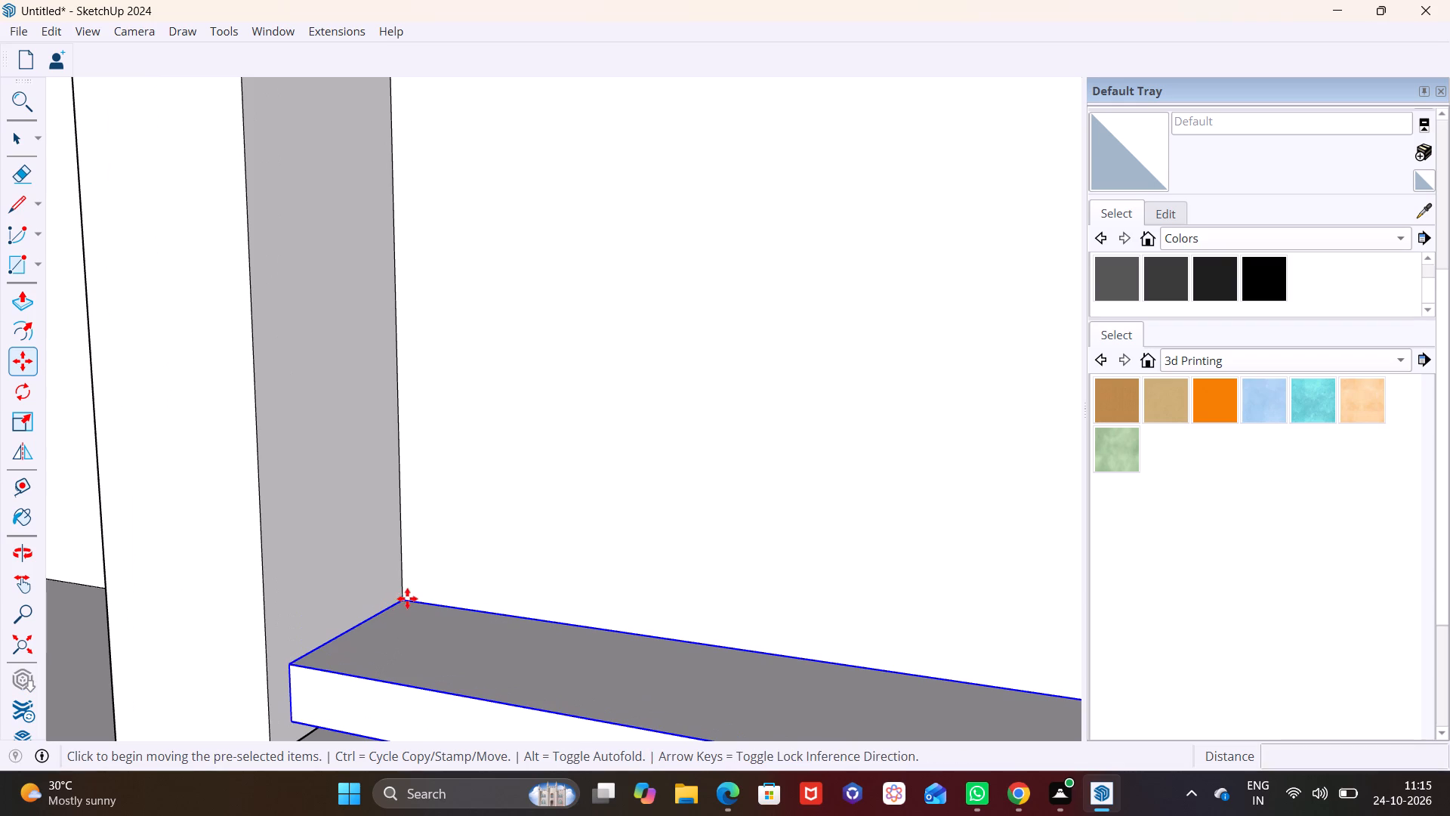
pyautogui.click(406, 532)
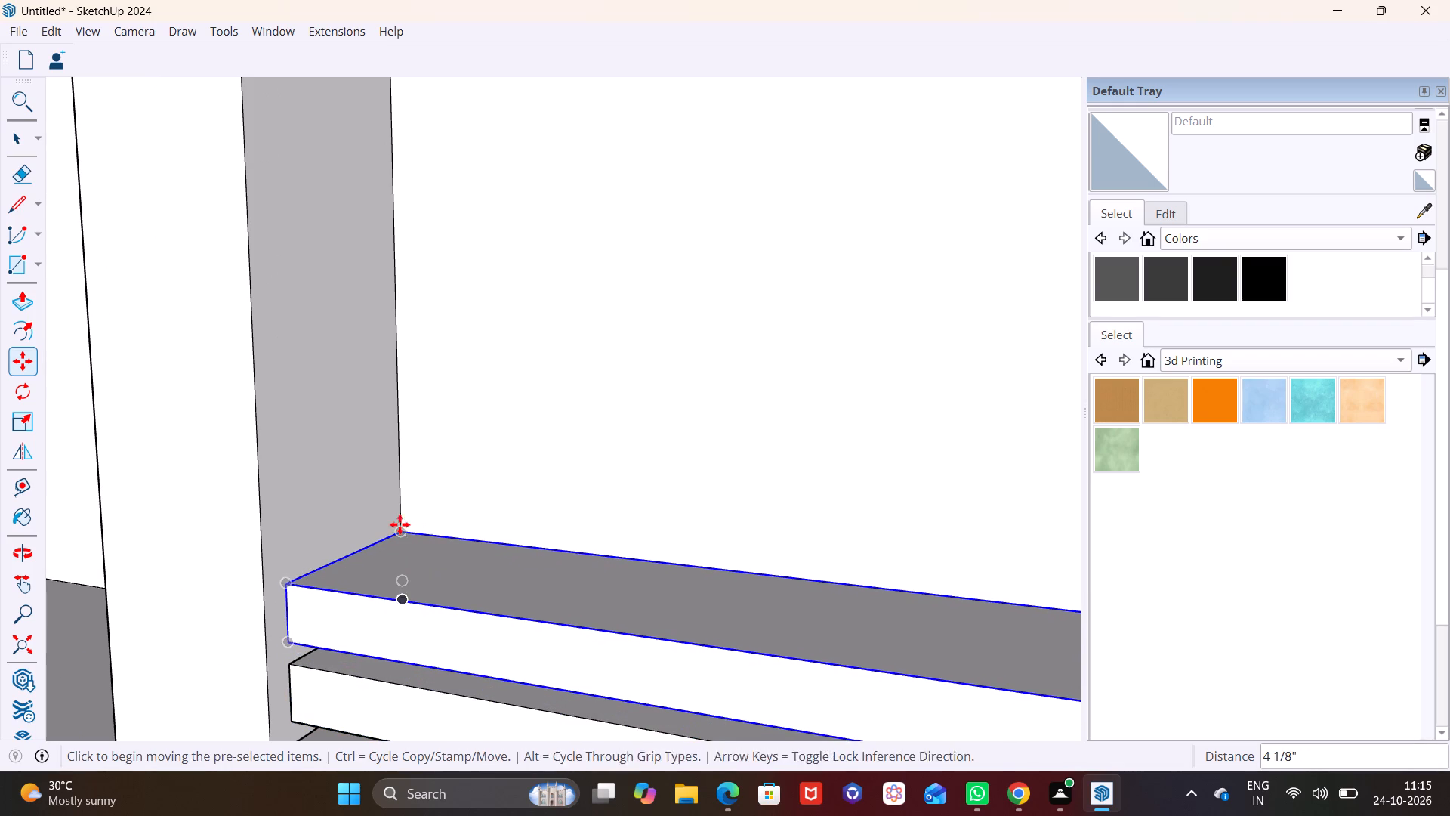
pyautogui.click(402, 530)
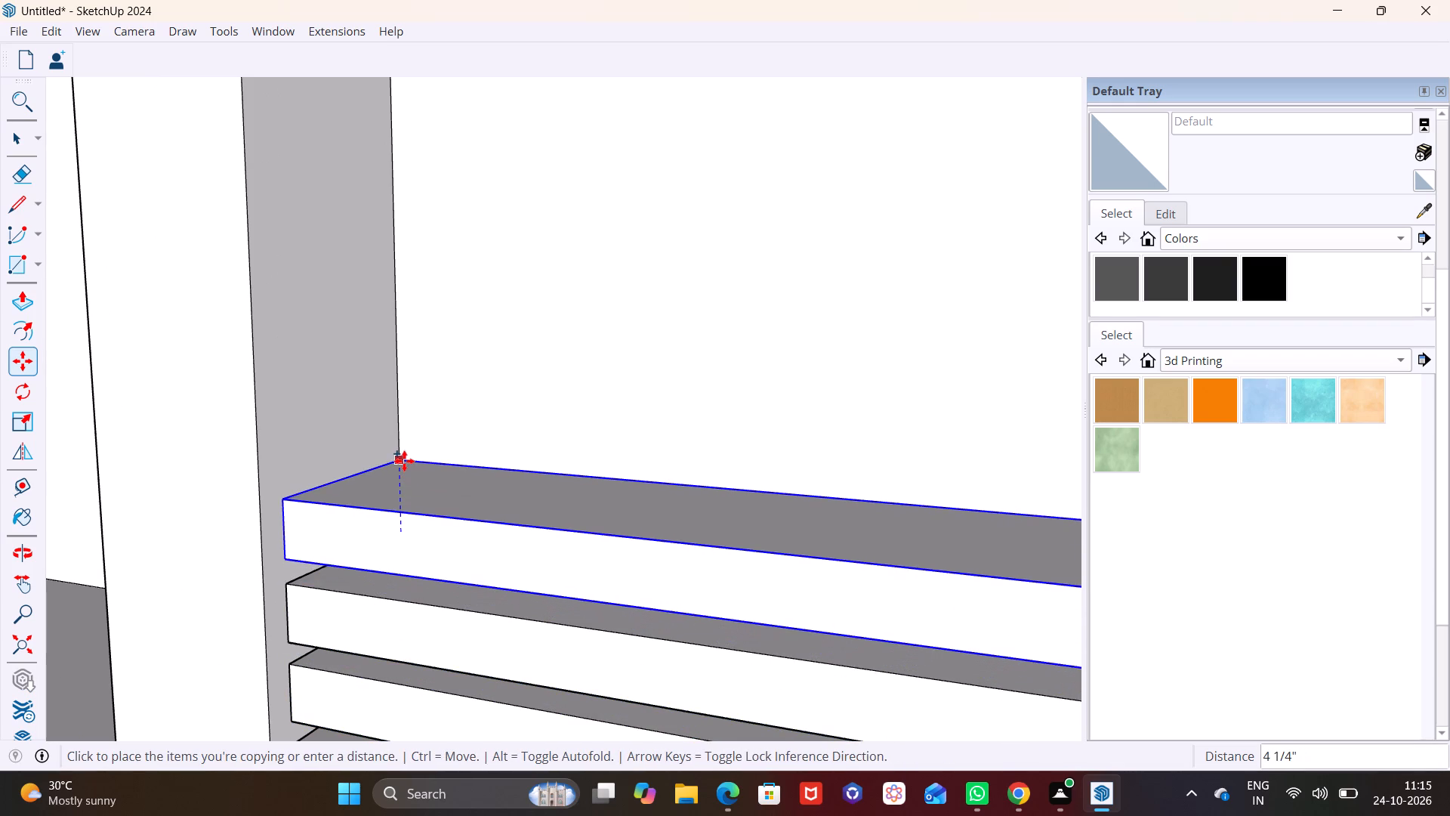
pyautogui.click(404, 461)
pyautogui.click(400, 461)
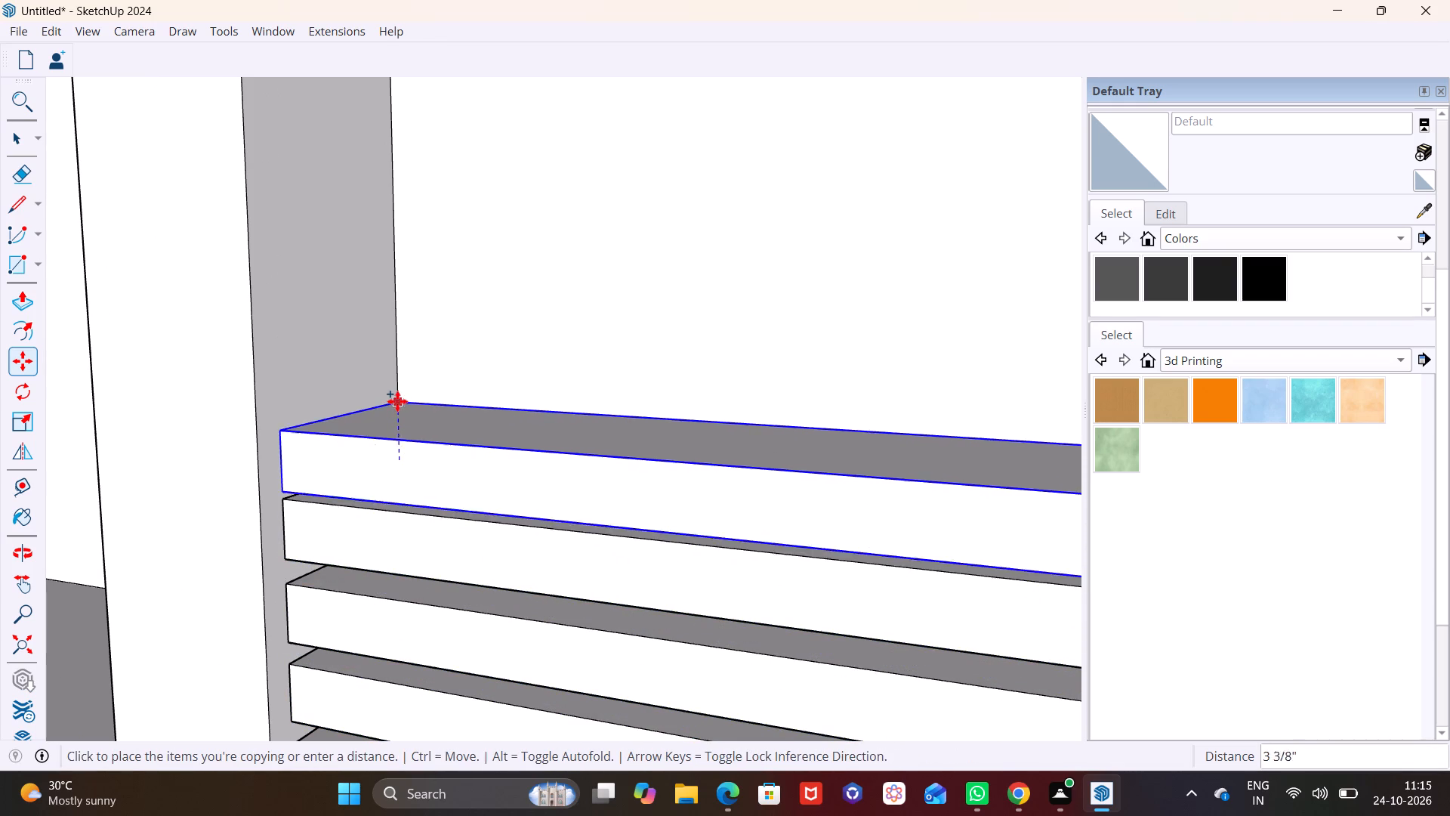
pyautogui.click(397, 391)
pyautogui.click(397, 384)
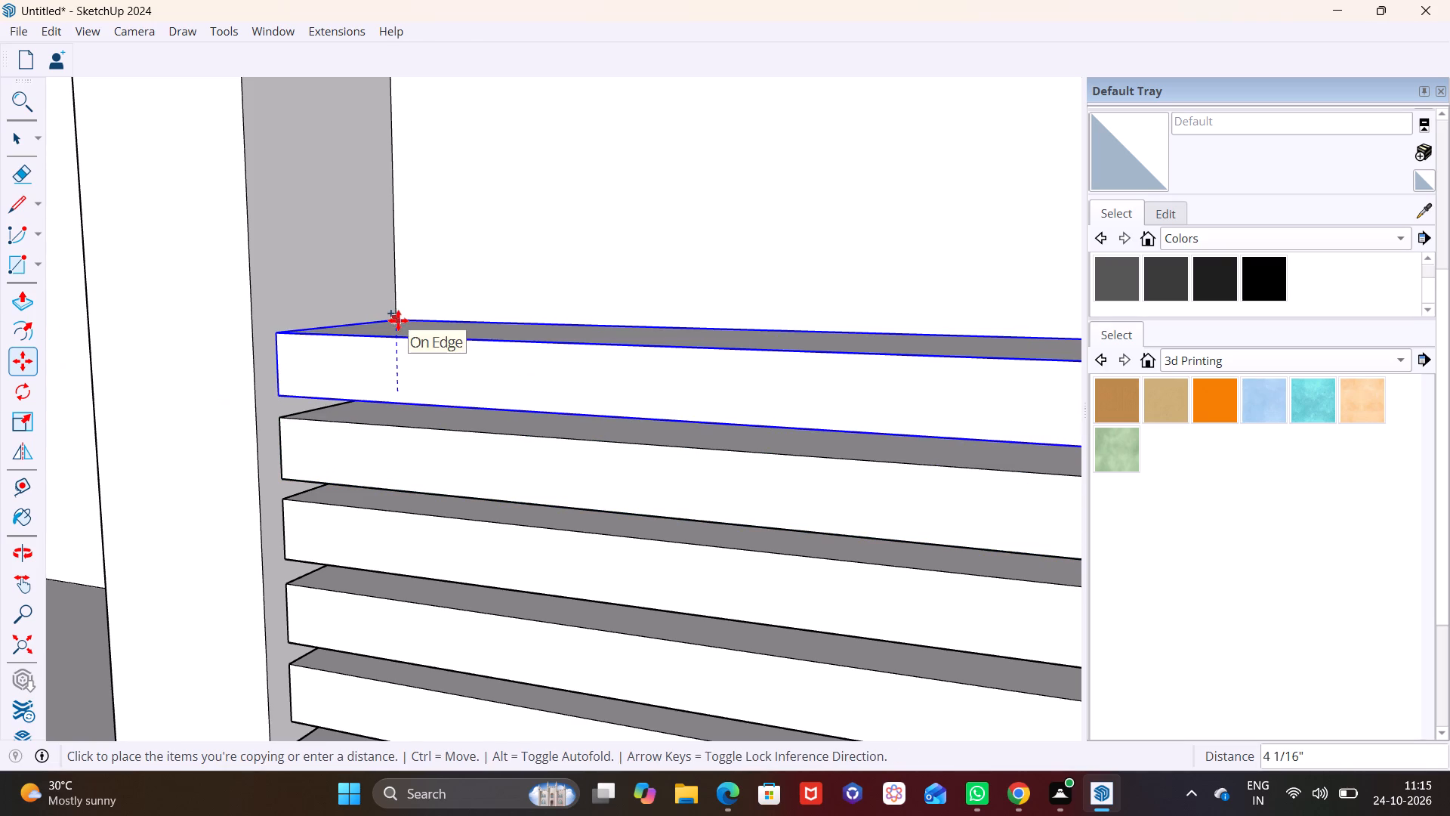
pyautogui.click(398, 320)
# Add two more bar copies up the recess's back corner, about 4 1/8" apart, and finish copying.
pyautogui.scroll(-7, 439, 372)
pyautogui.keyDown('shift'); pyautogui.moveTo(492, 384); pyautogui.dragTo(418, 719, button='middle'); pyautogui.keyUp('shift')
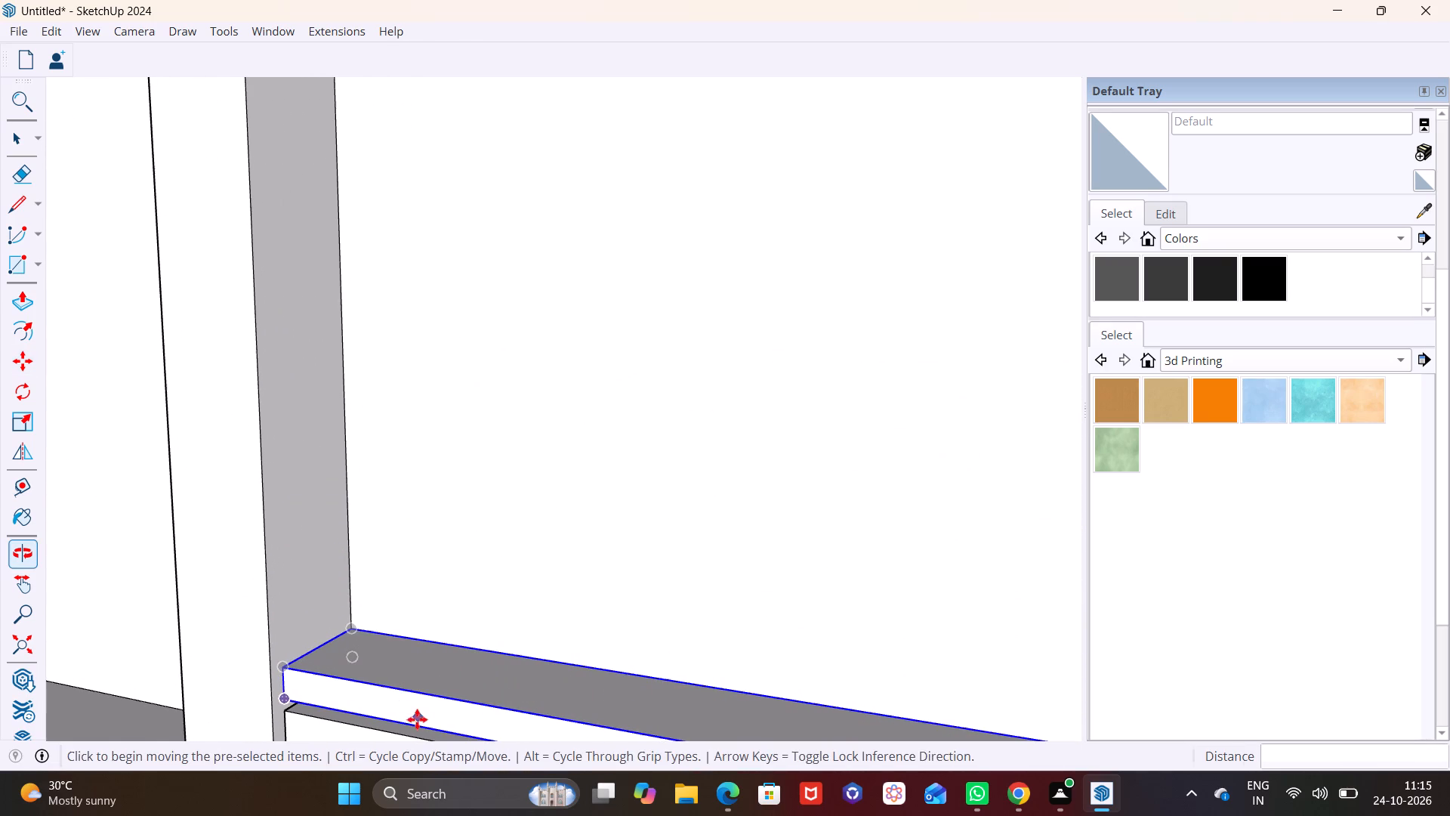
pyautogui.click(356, 625)
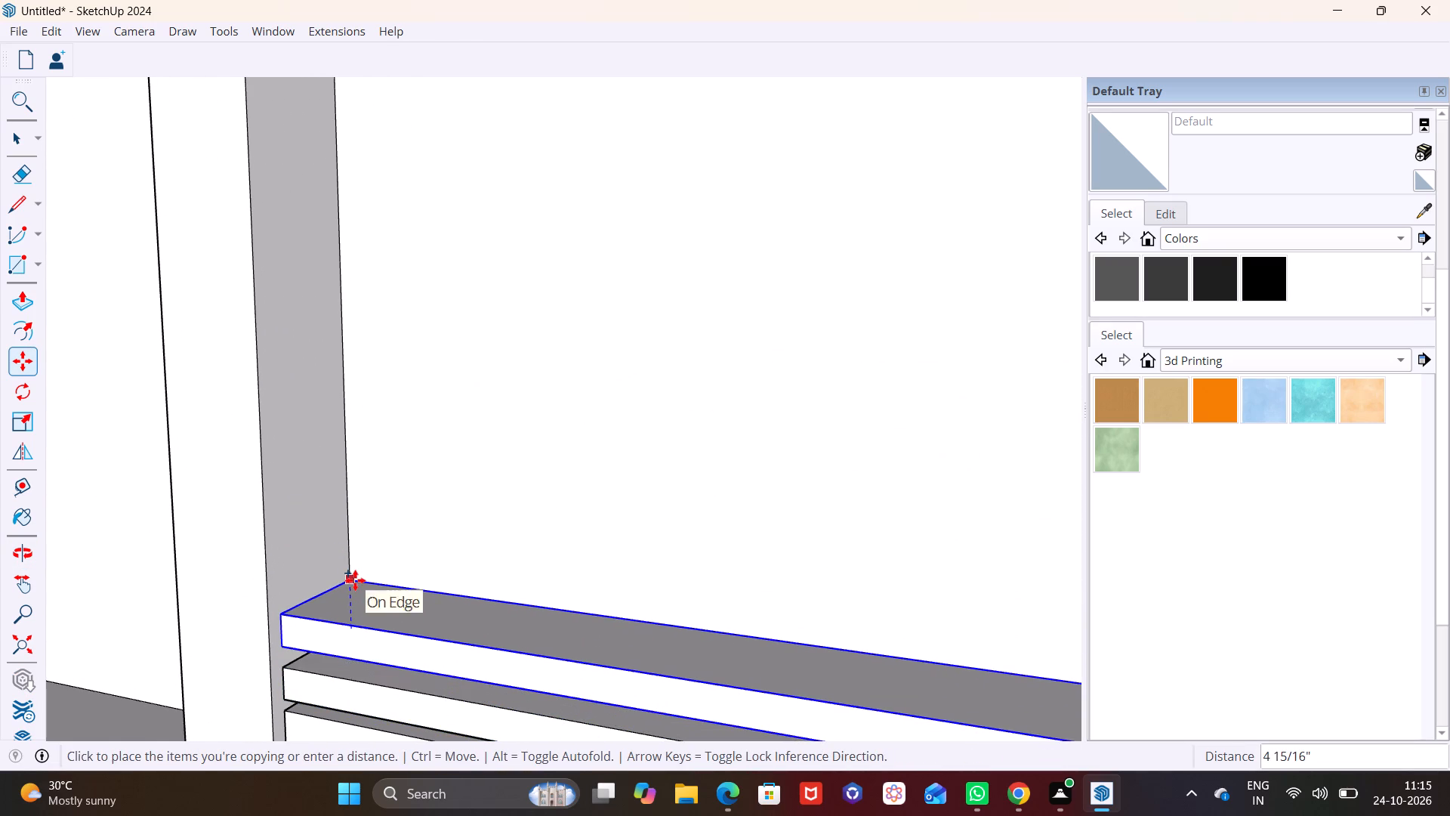
pyautogui.click(354, 586)
pyautogui.click(350, 587)
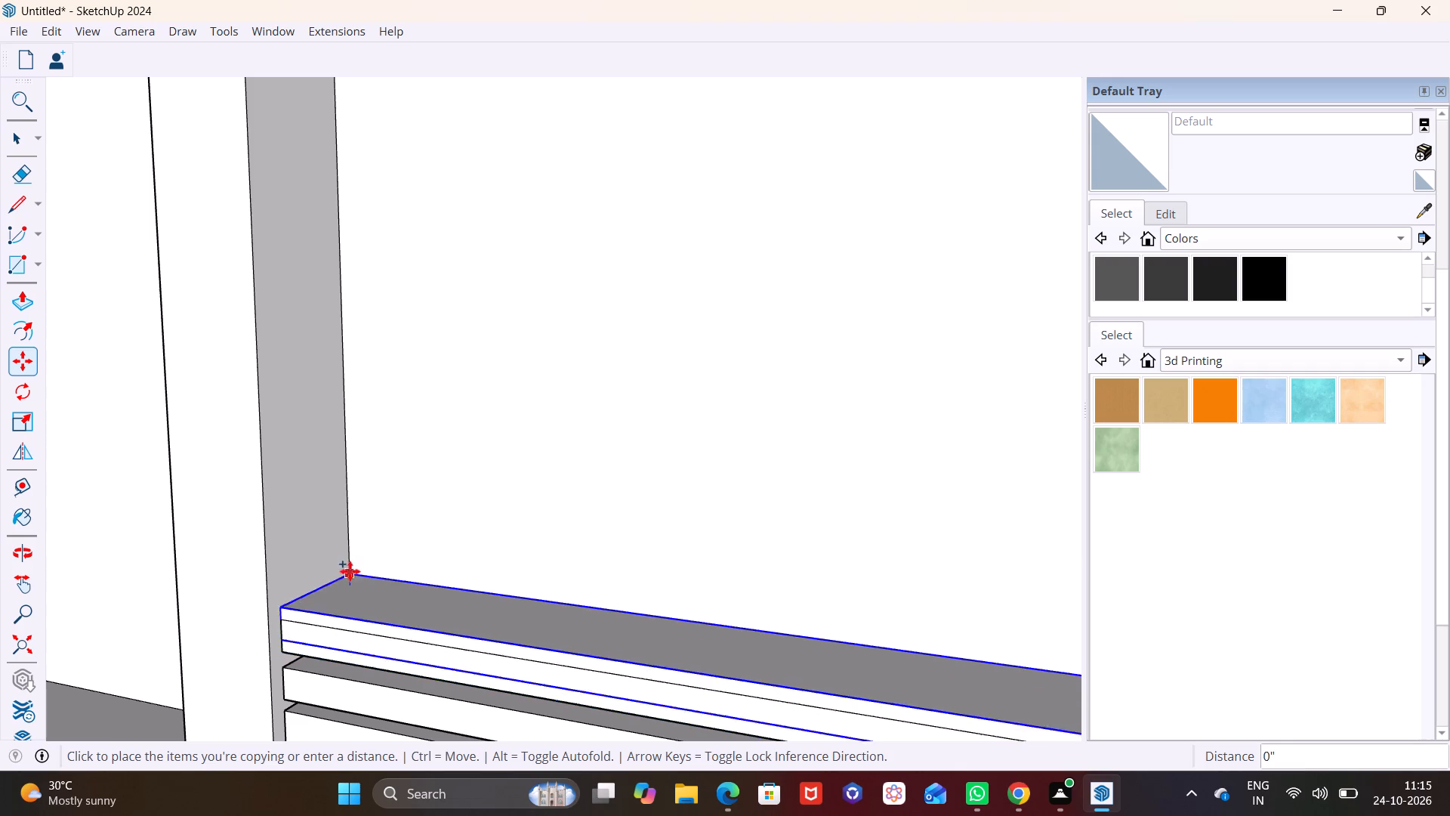
pyautogui.click(353, 545)
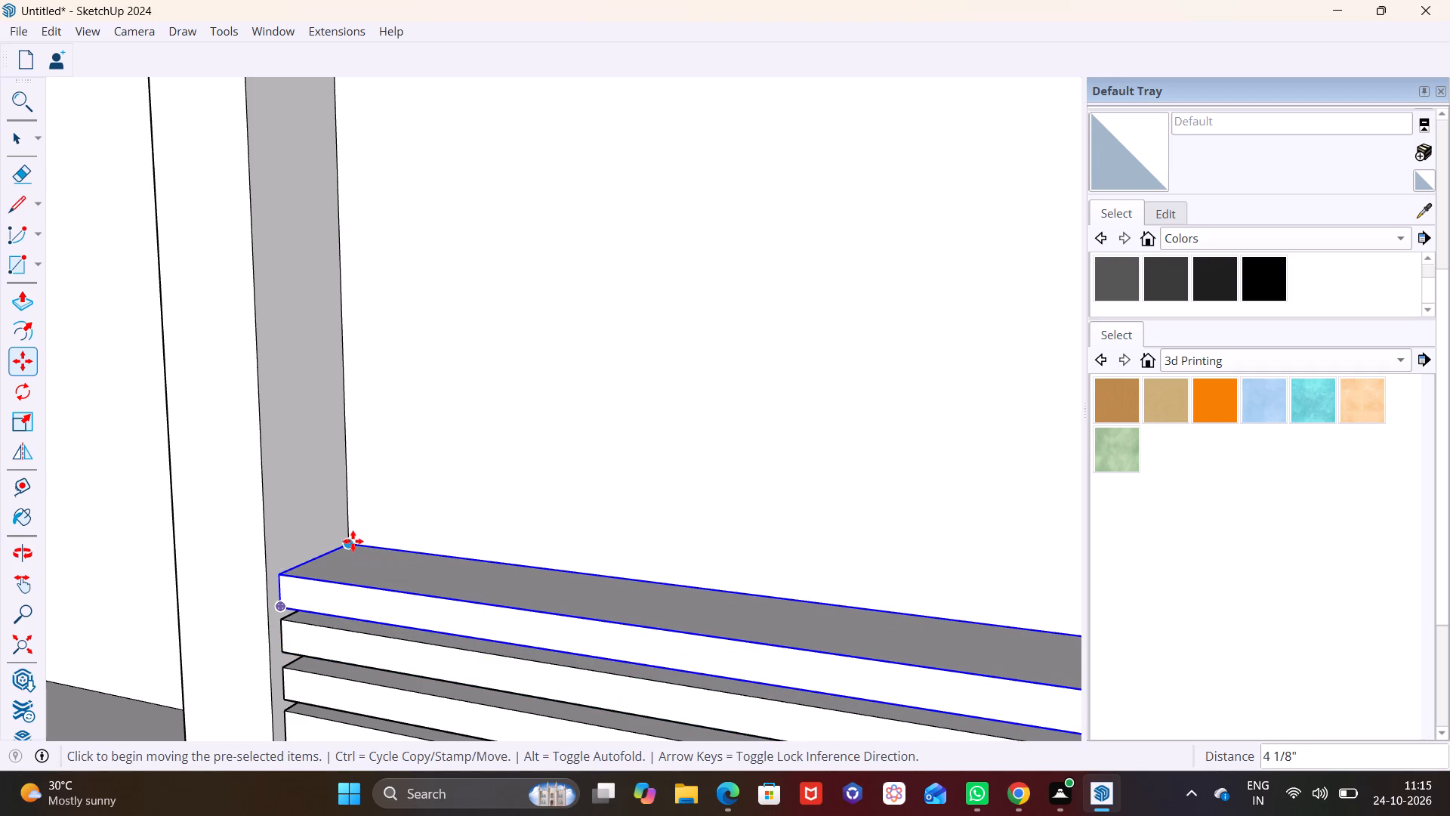
pyautogui.click(350, 540)
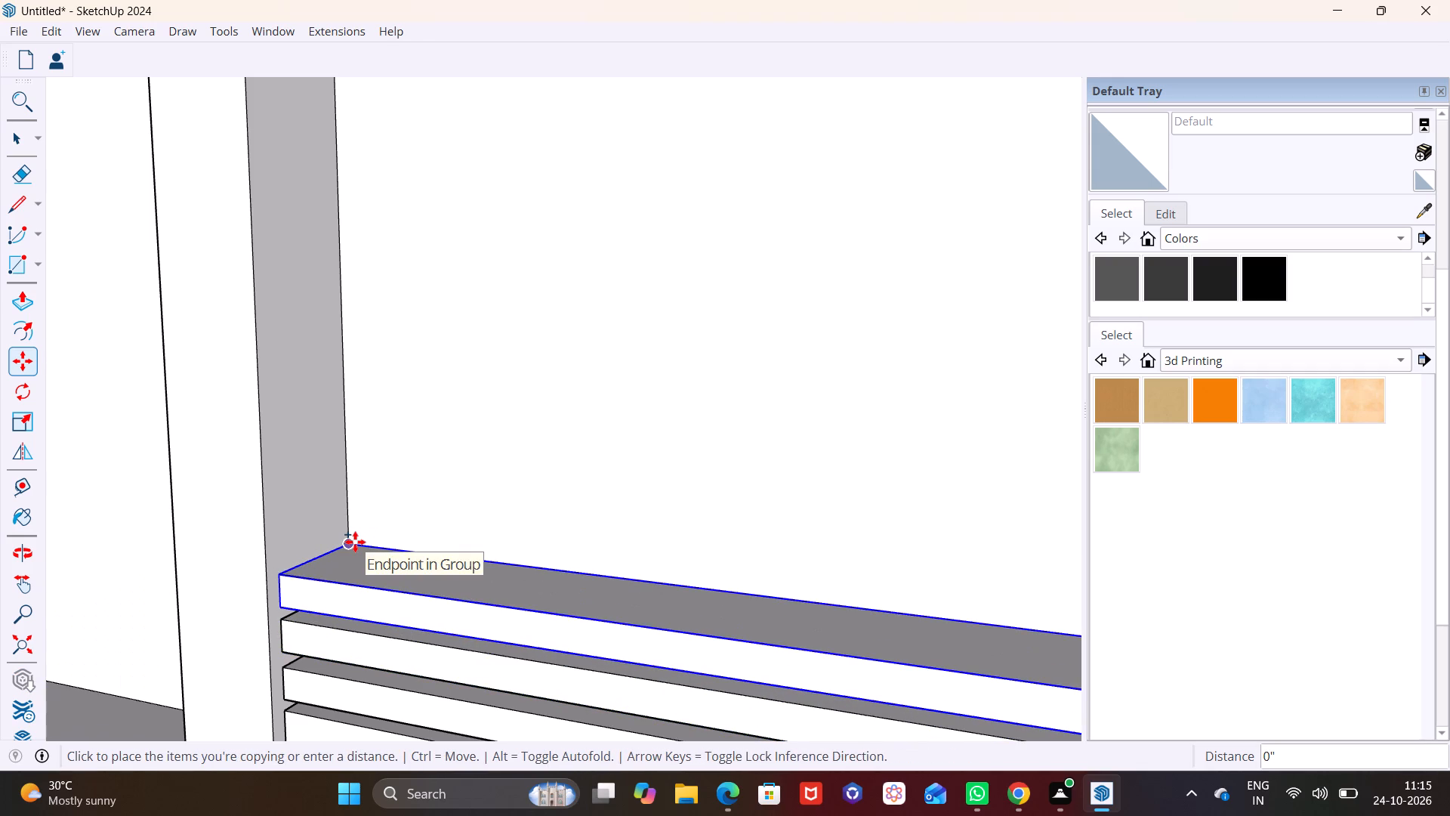
pyautogui.click(347, 546)
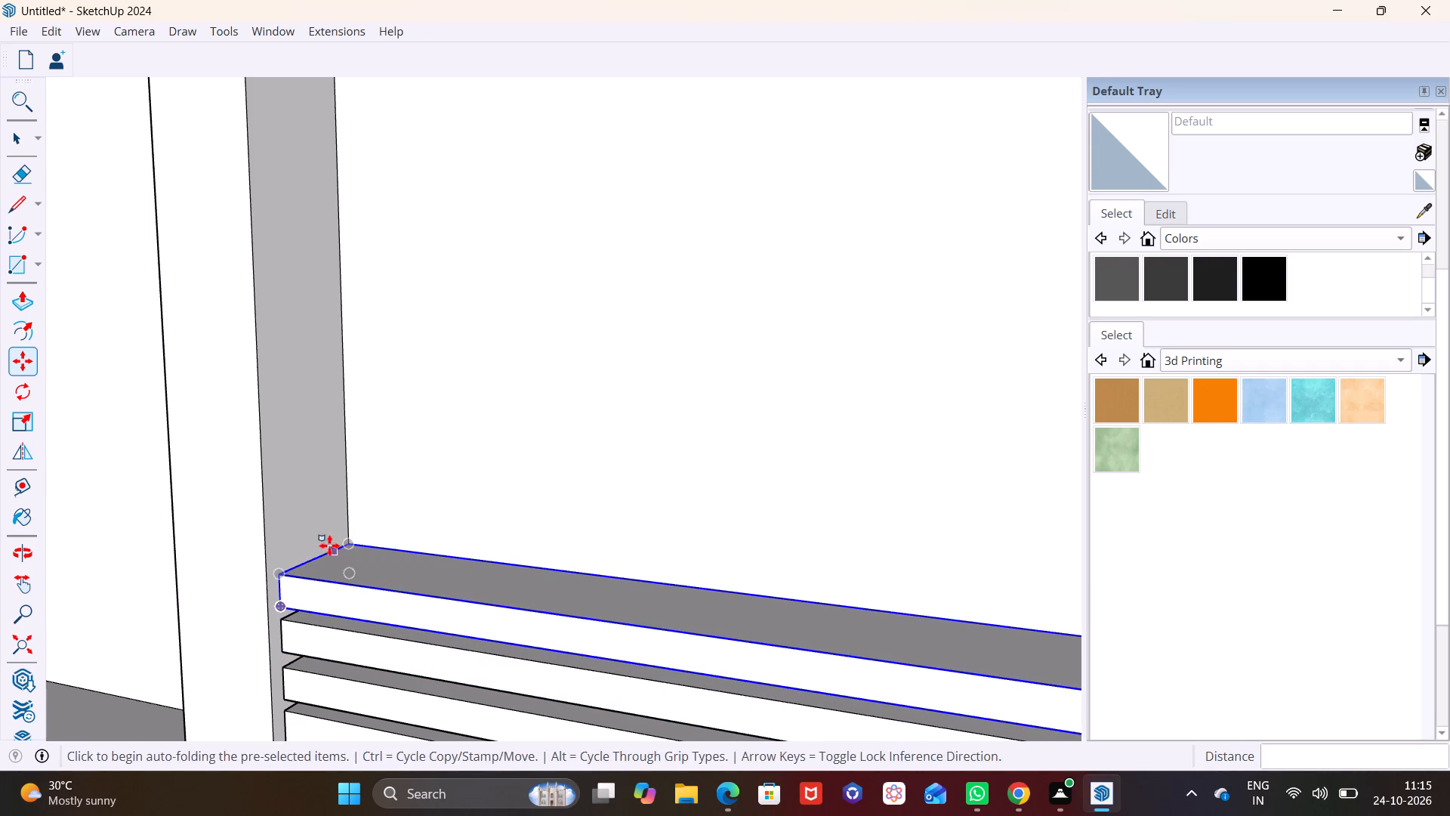
pyautogui.press('space')
# Resume copying the top bar and stack two more copies up the back corner, about 4" and 4 1/8" apart.
pyautogui.scroll(-6, 274, 558)
pyautogui.scroll(-3, 340, 579)
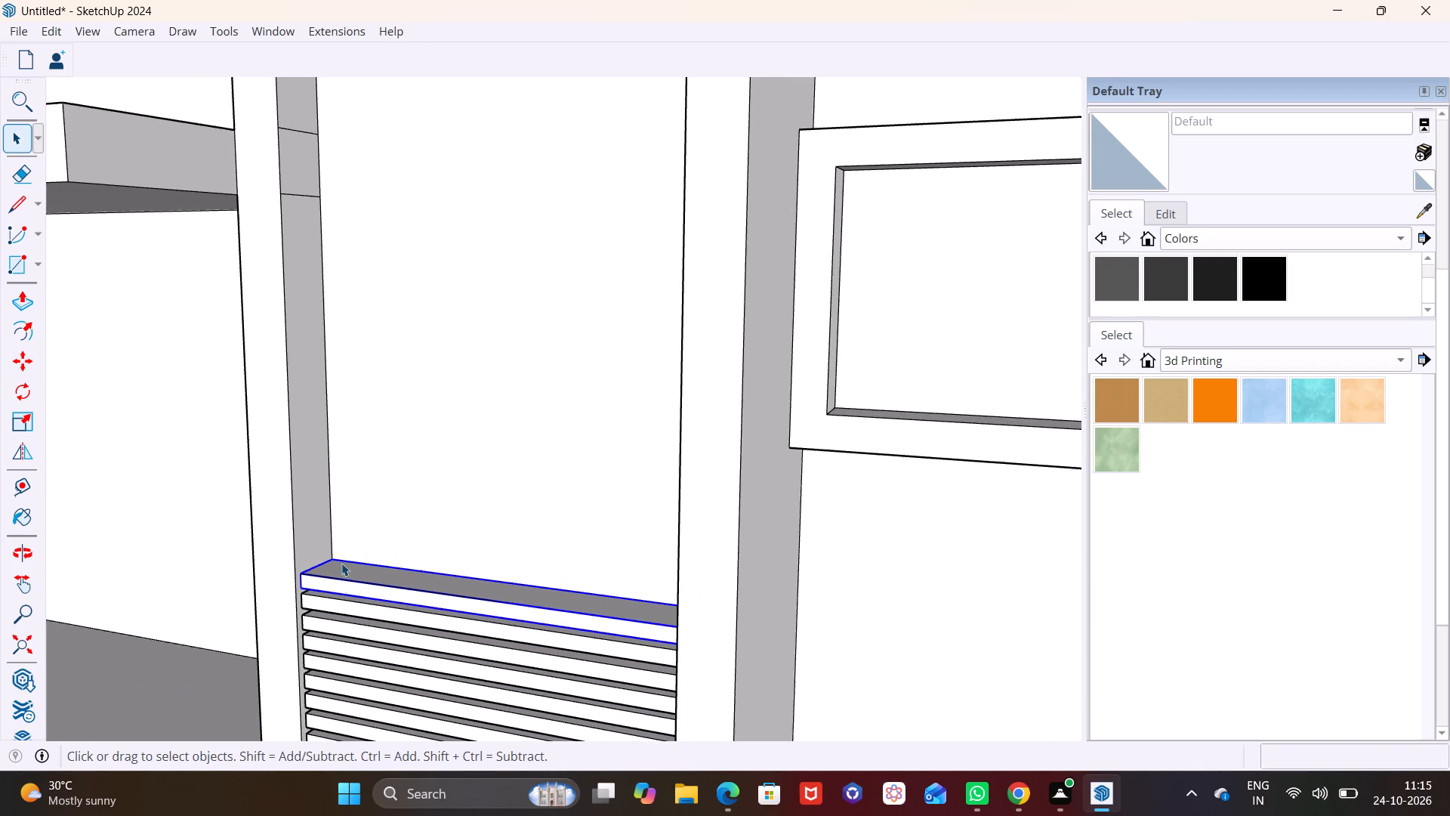
pyautogui.scroll(13, 340, 561)
pyautogui.press('m')
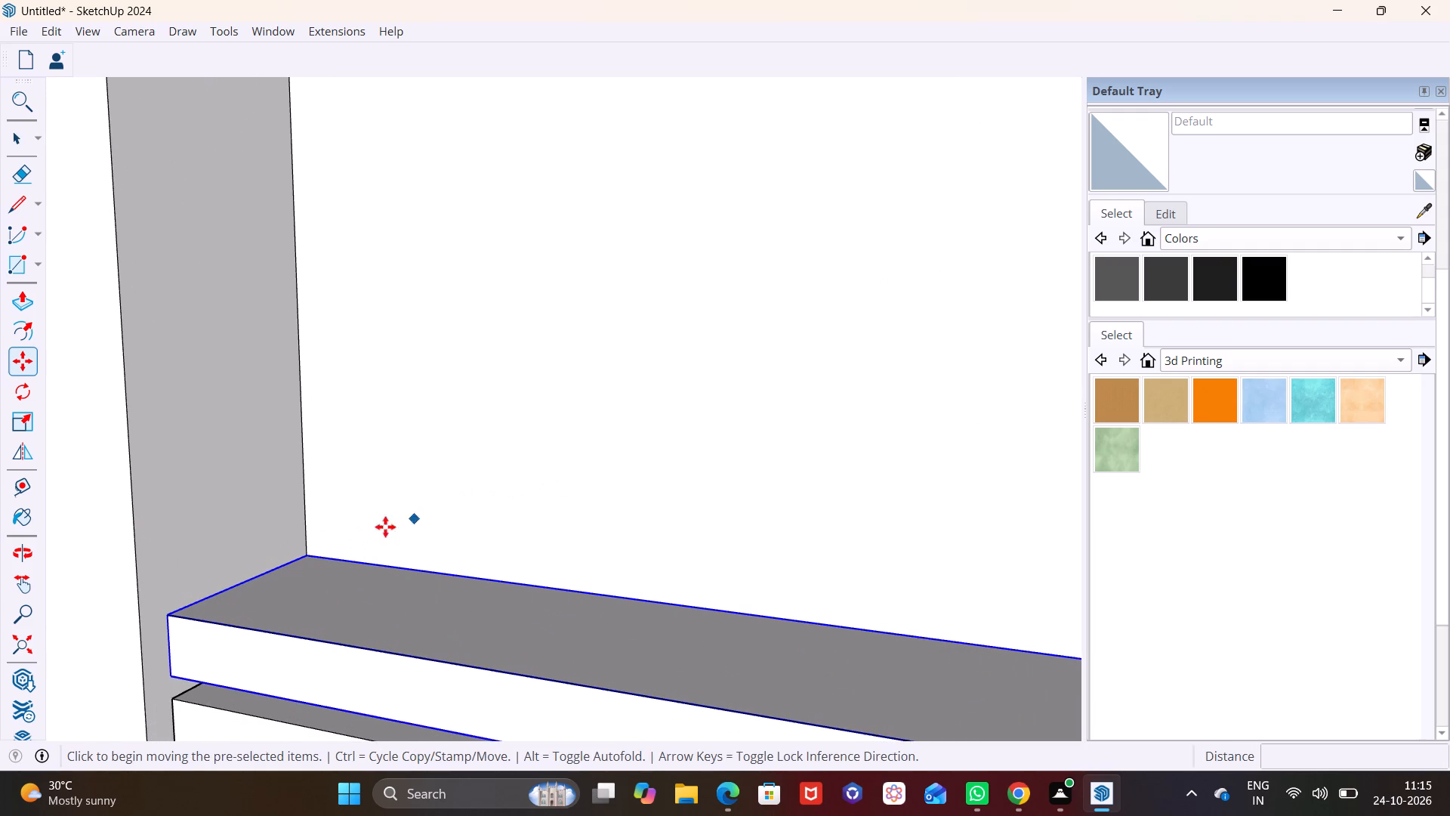
pyautogui.click(301, 553)
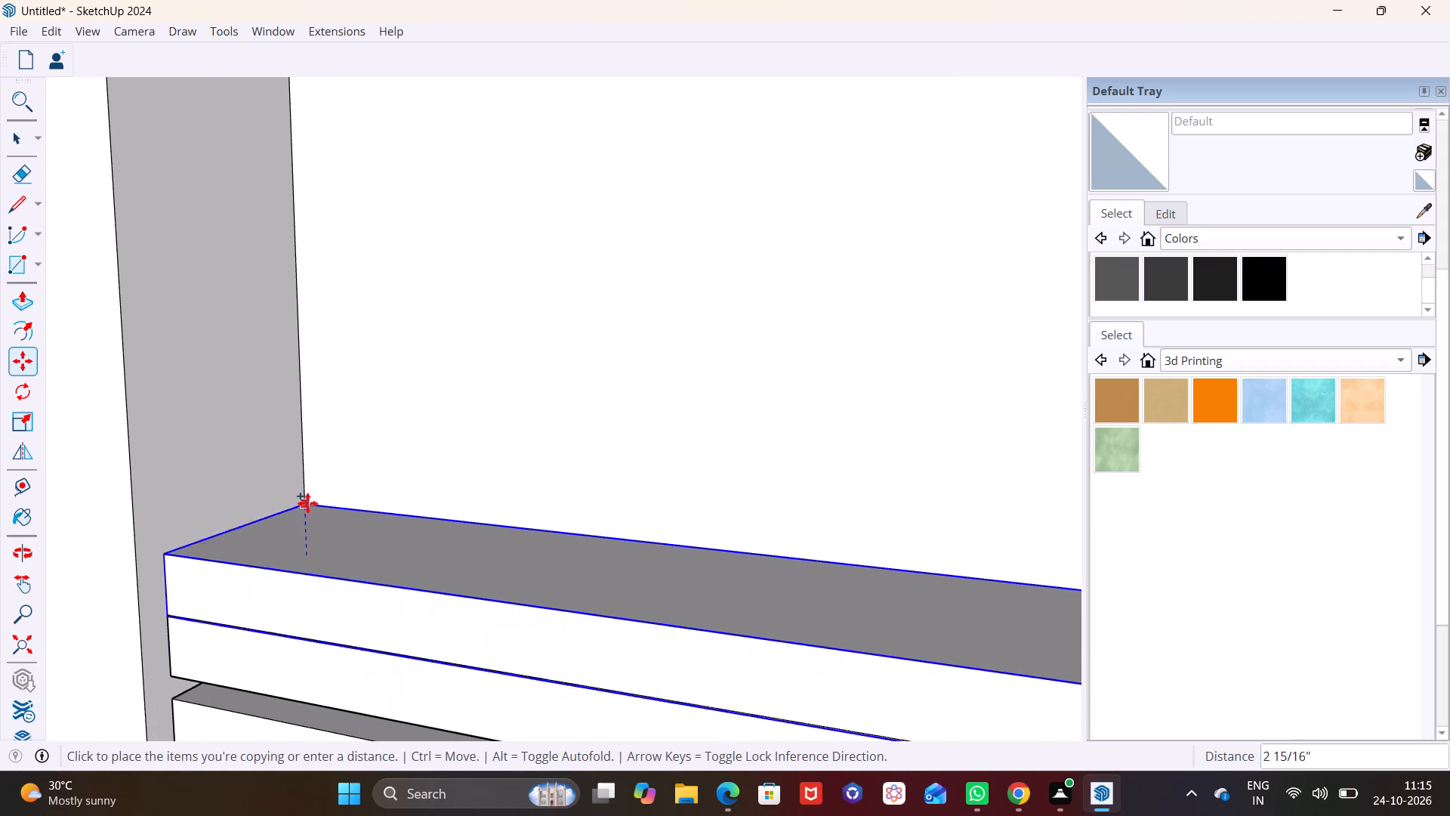
pyautogui.click(307, 485)
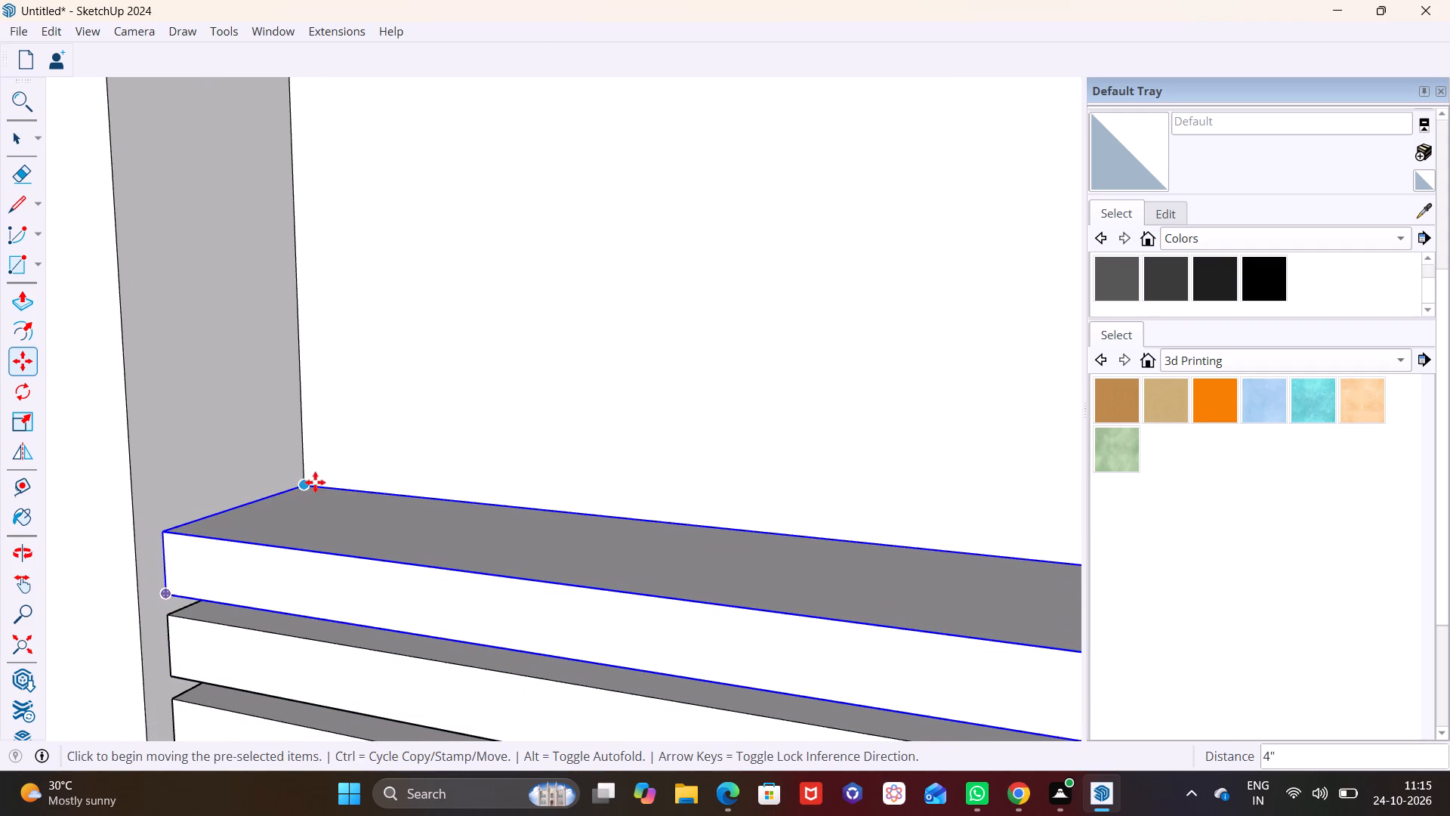
pyautogui.click(301, 482)
pyautogui.click(301, 413)
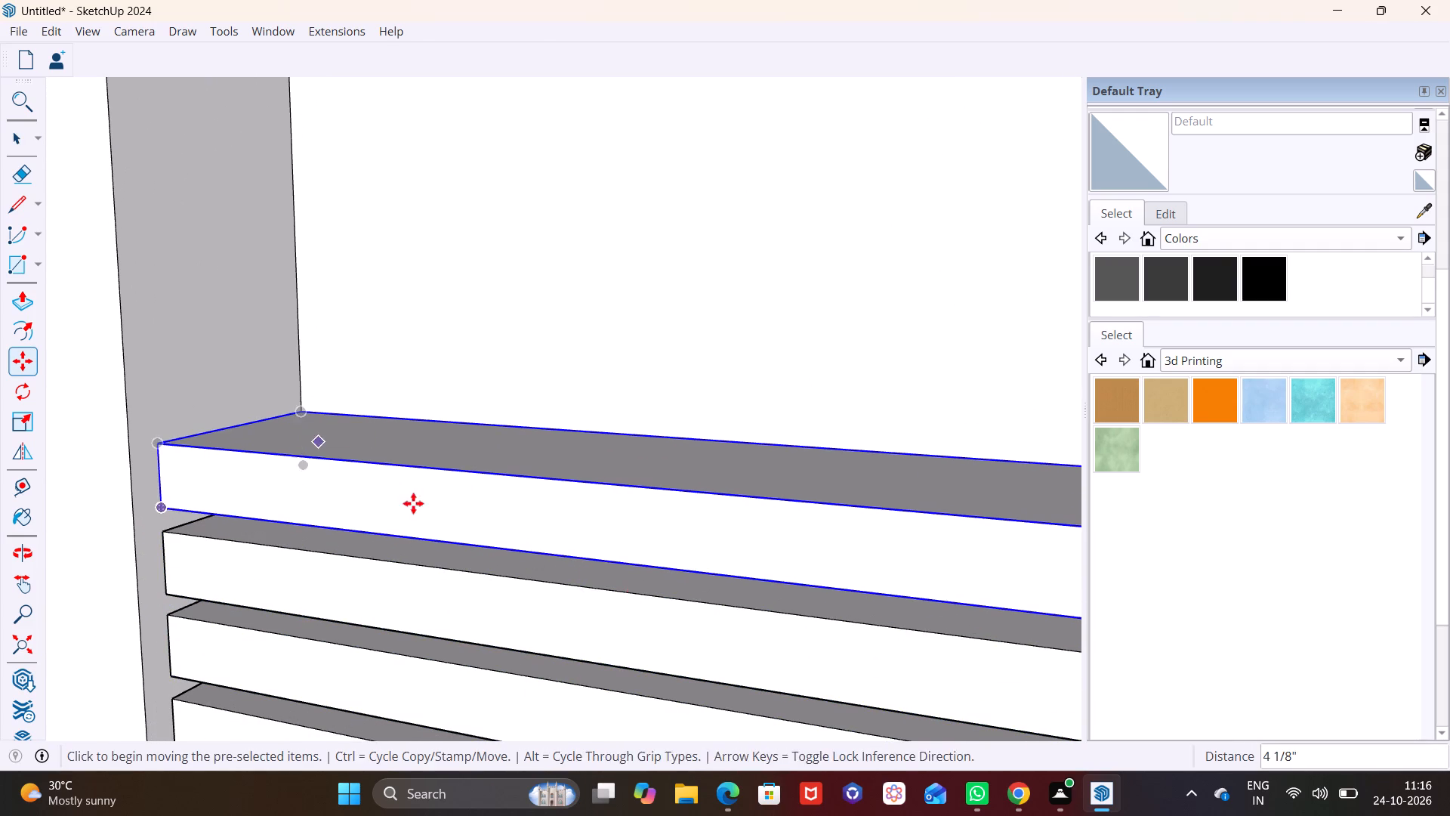